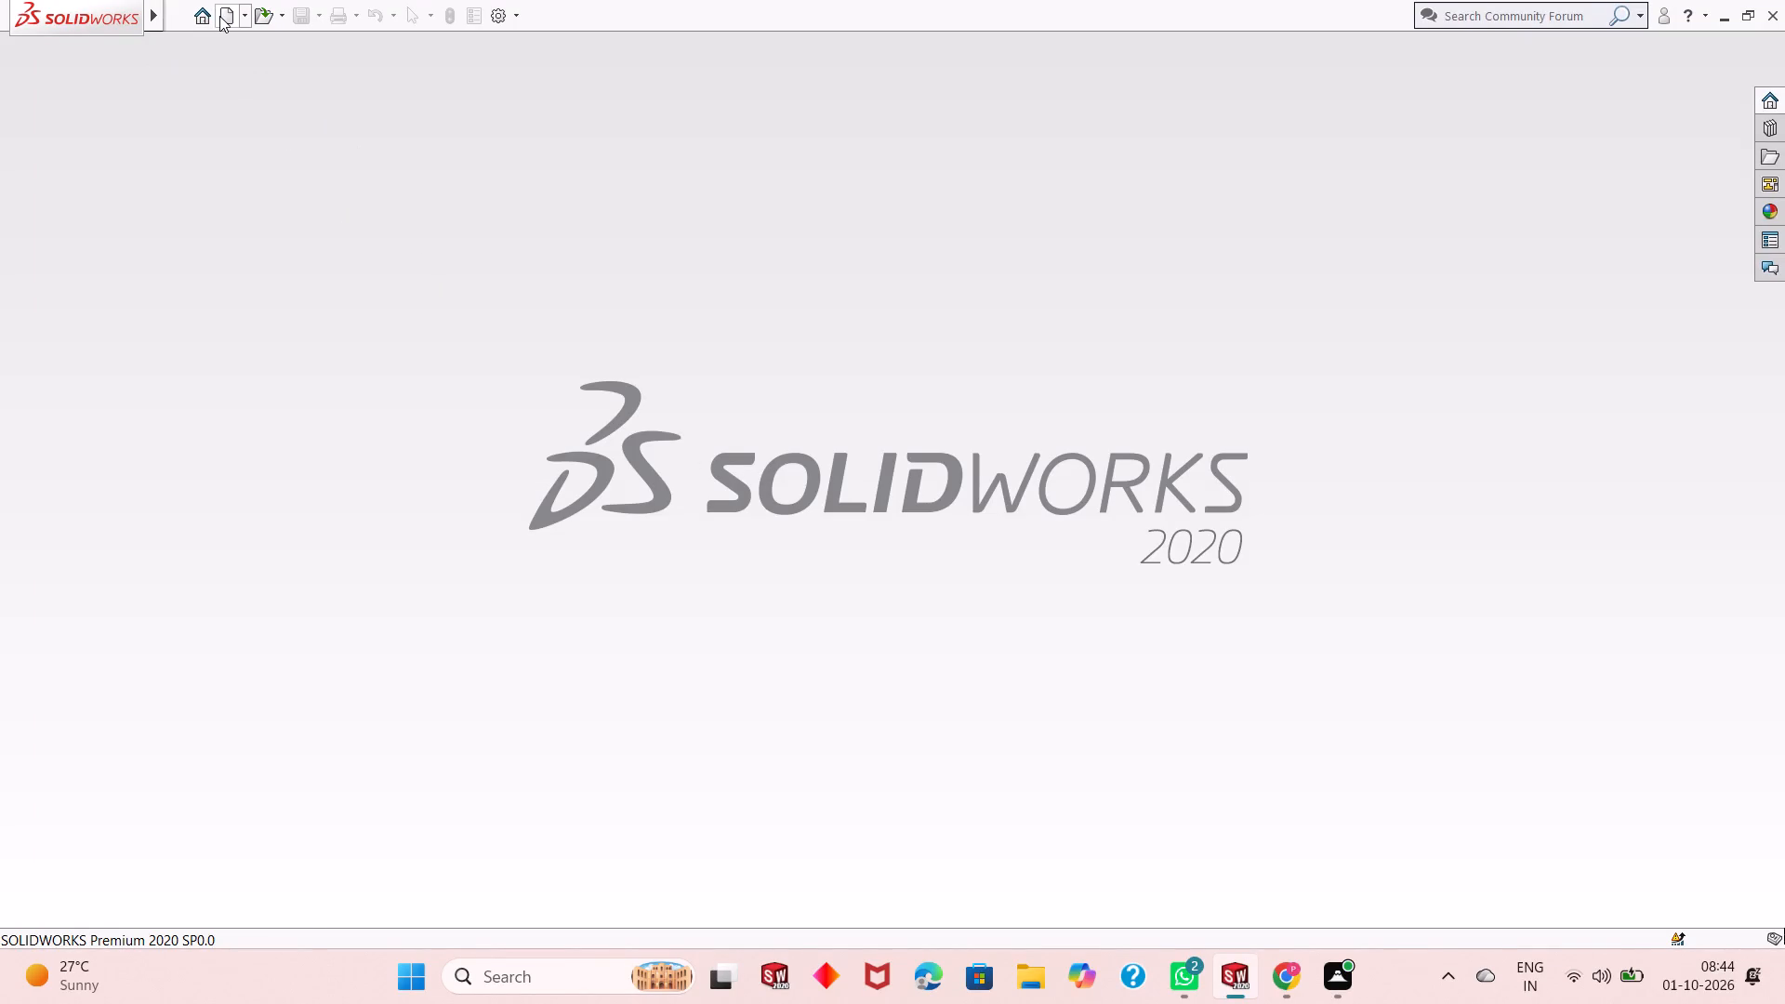
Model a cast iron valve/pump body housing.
Create a new part document and start a sketch on the Top Plane.
{"action": "left_click", "coordinate": [220, 16]}
{"action": "double_click", "coordinate": [450, 486]}
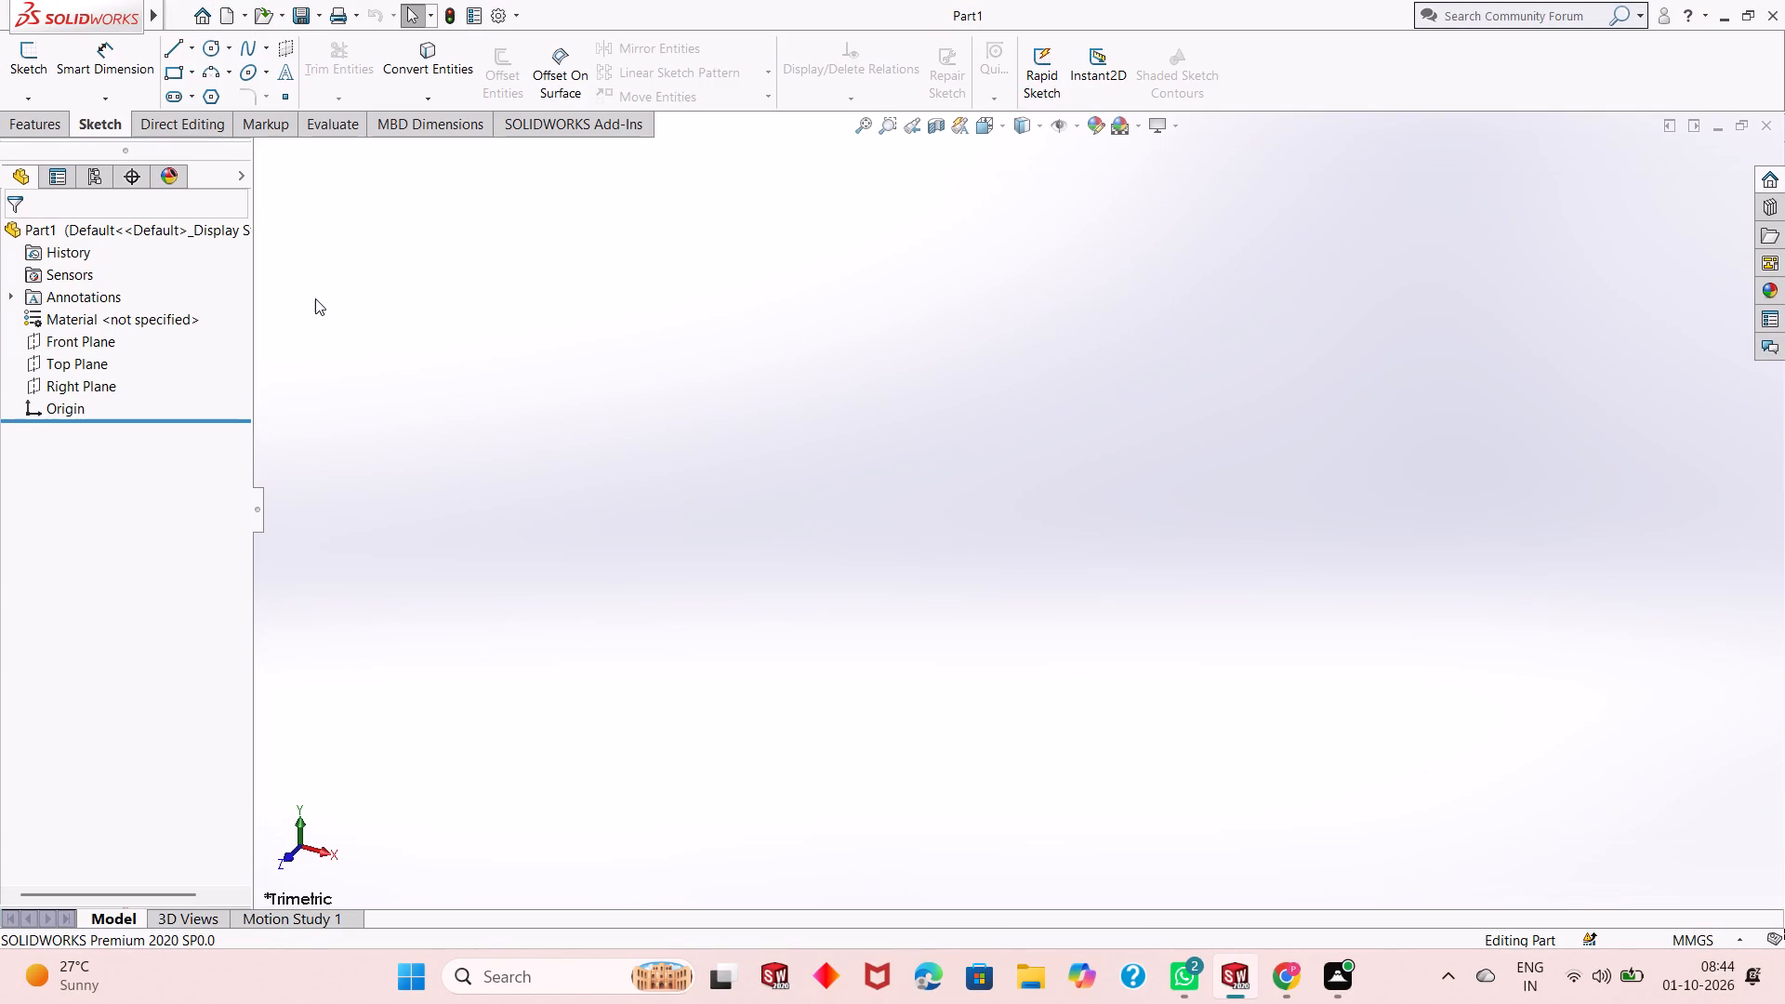
{"action": "left_click", "coordinate": [86, 362]}
{"action": "left_click", "coordinate": [104, 339]}
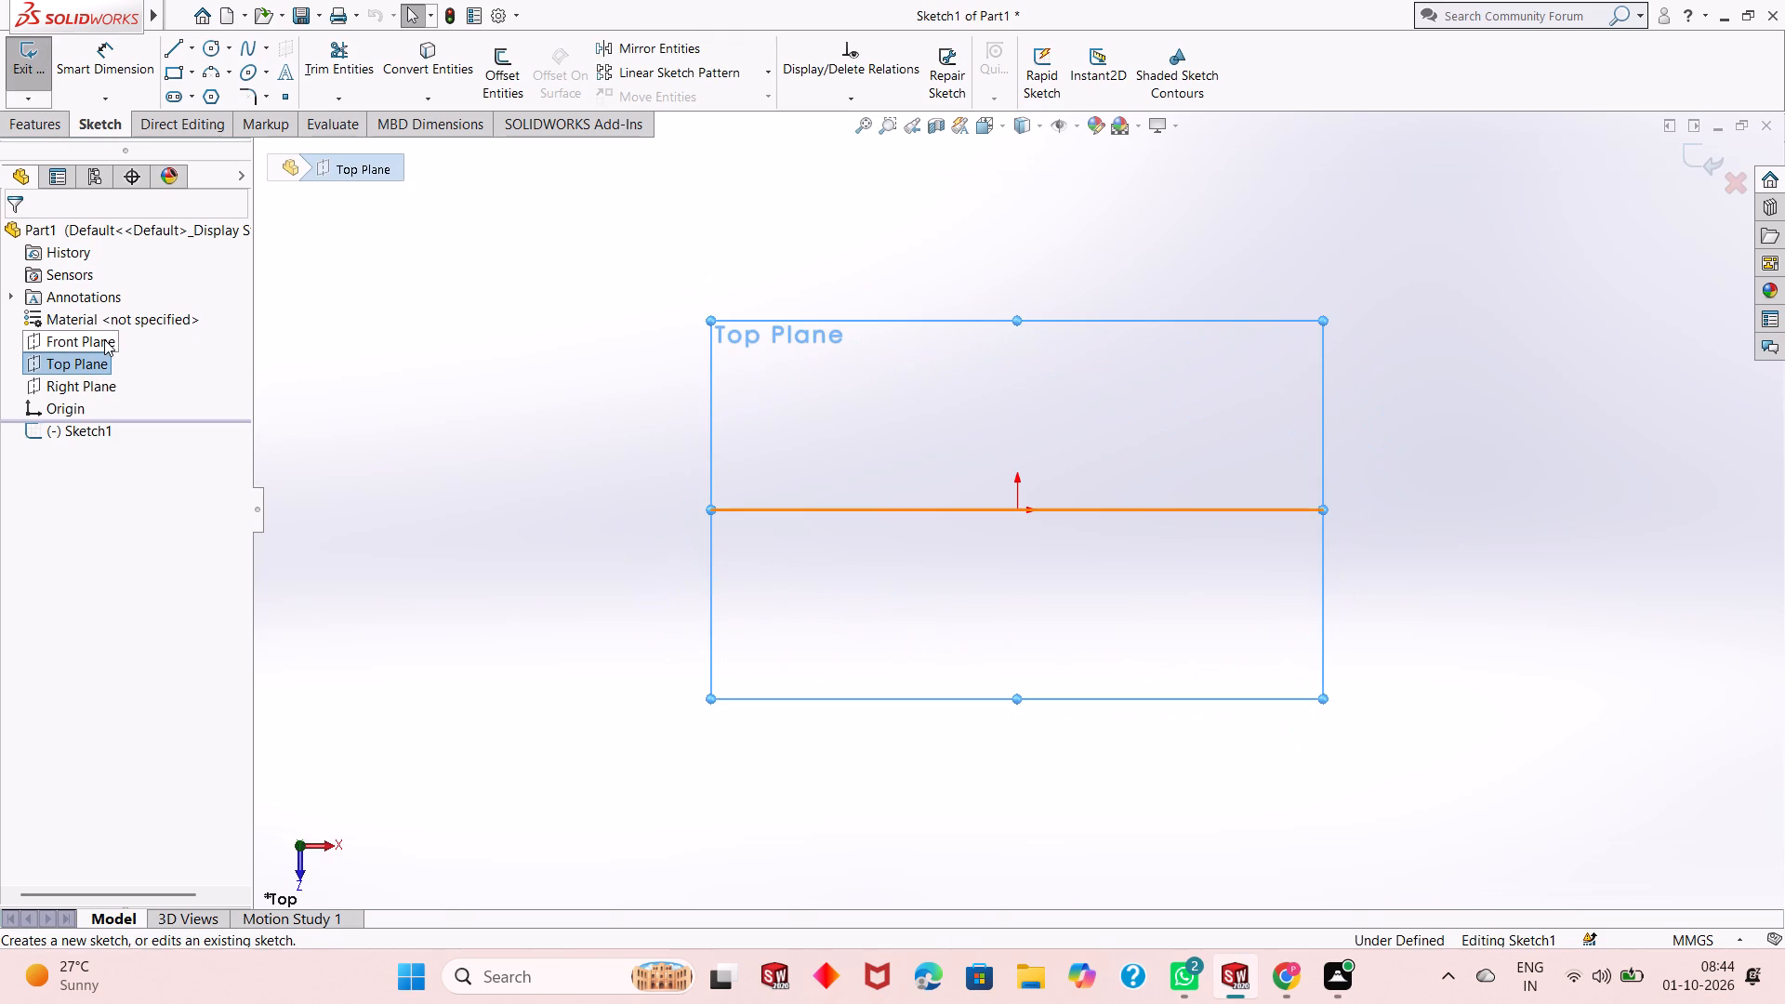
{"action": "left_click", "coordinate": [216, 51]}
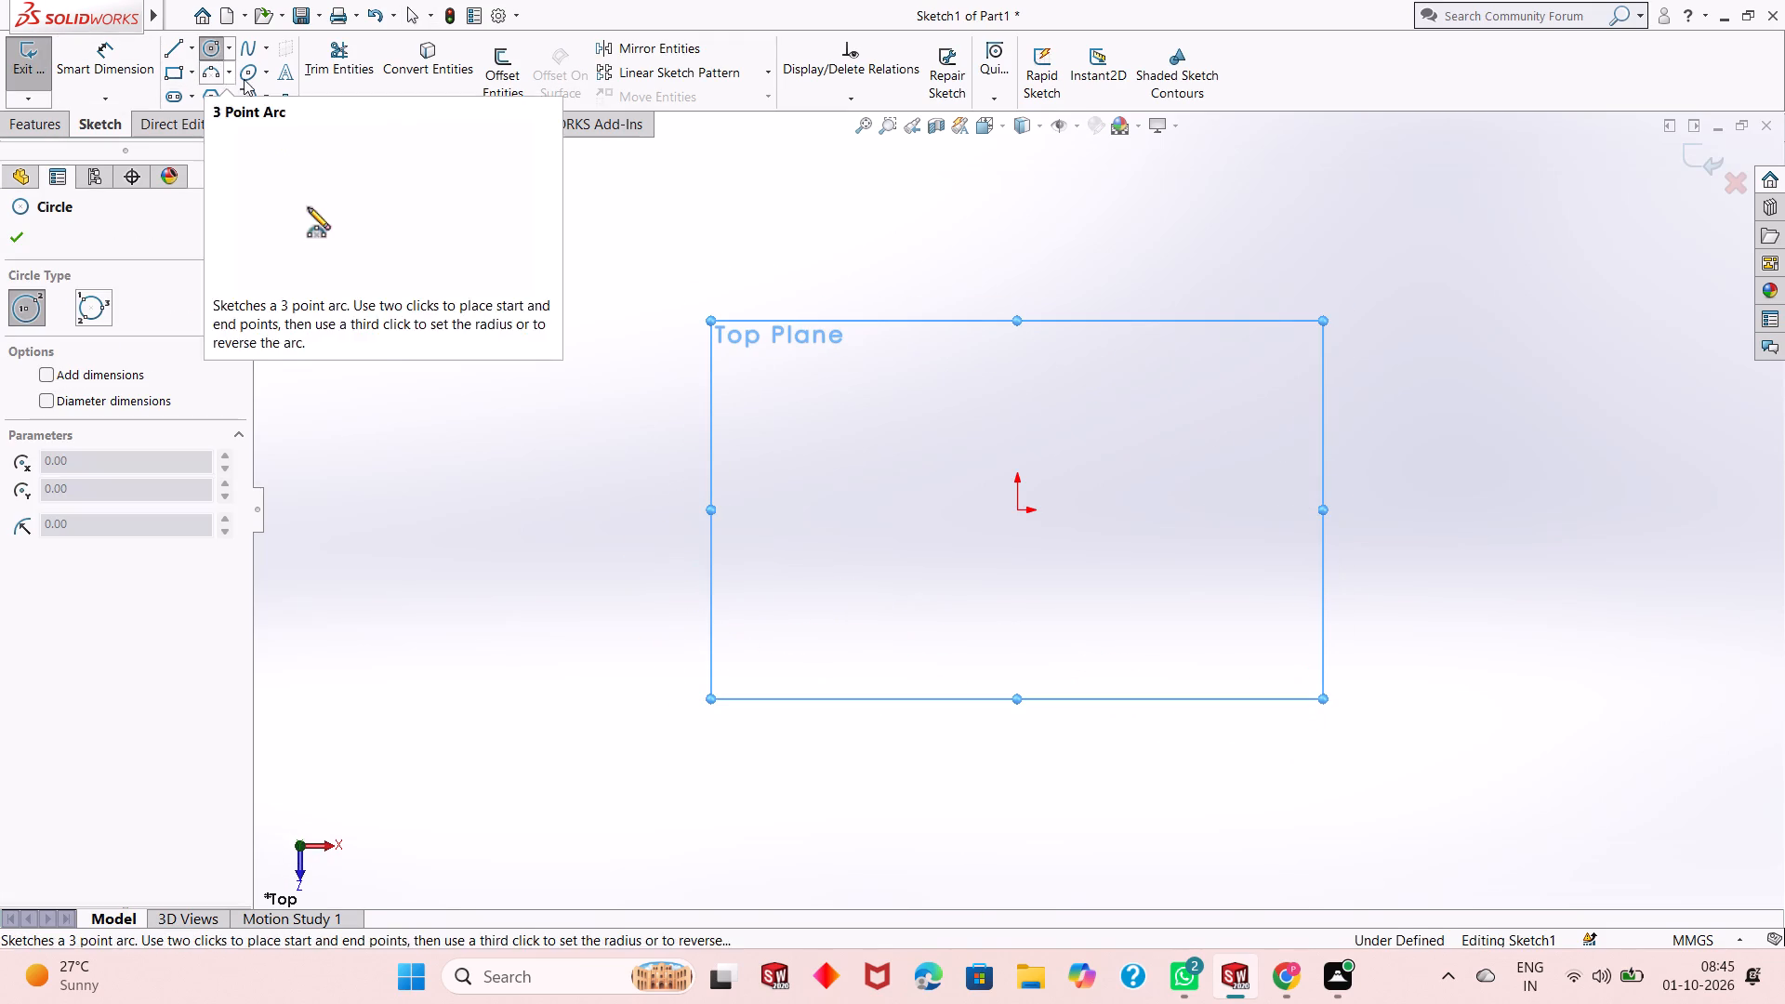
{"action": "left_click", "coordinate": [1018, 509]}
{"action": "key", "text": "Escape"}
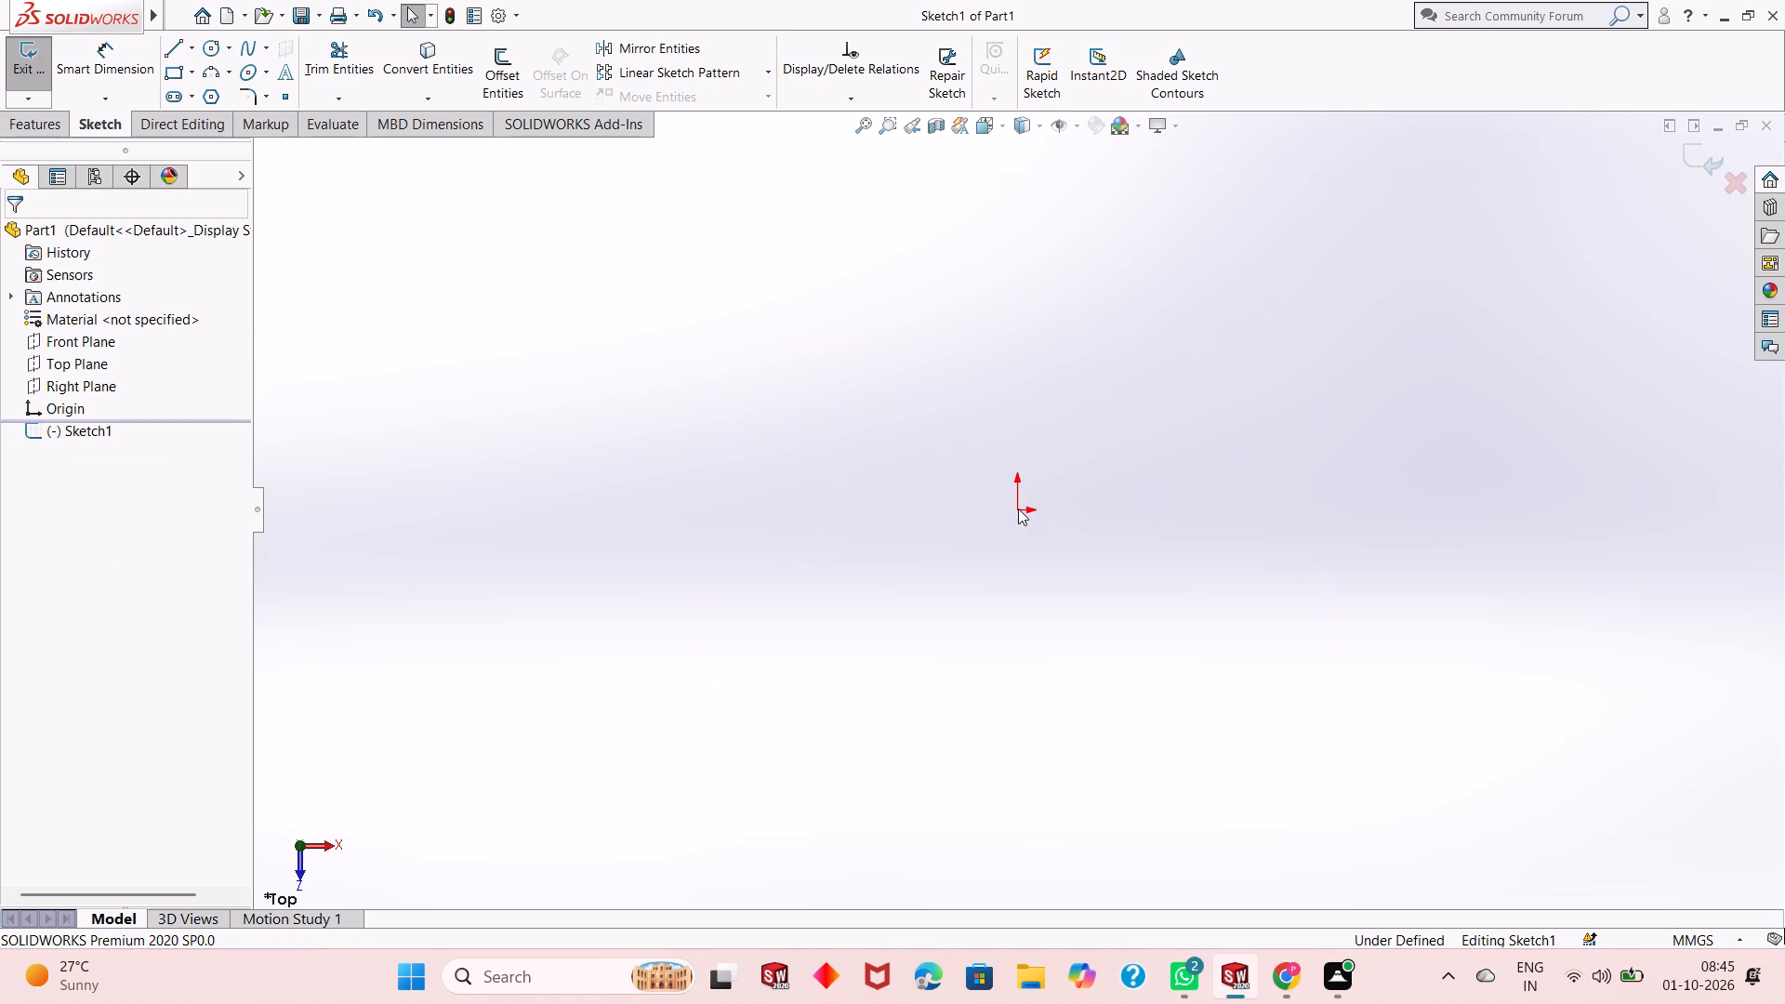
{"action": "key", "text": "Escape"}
Sketch a center rectangle on the origin, about 218 mm wide and 131 mm high.
{"action": "left_click", "coordinate": [193, 73]}
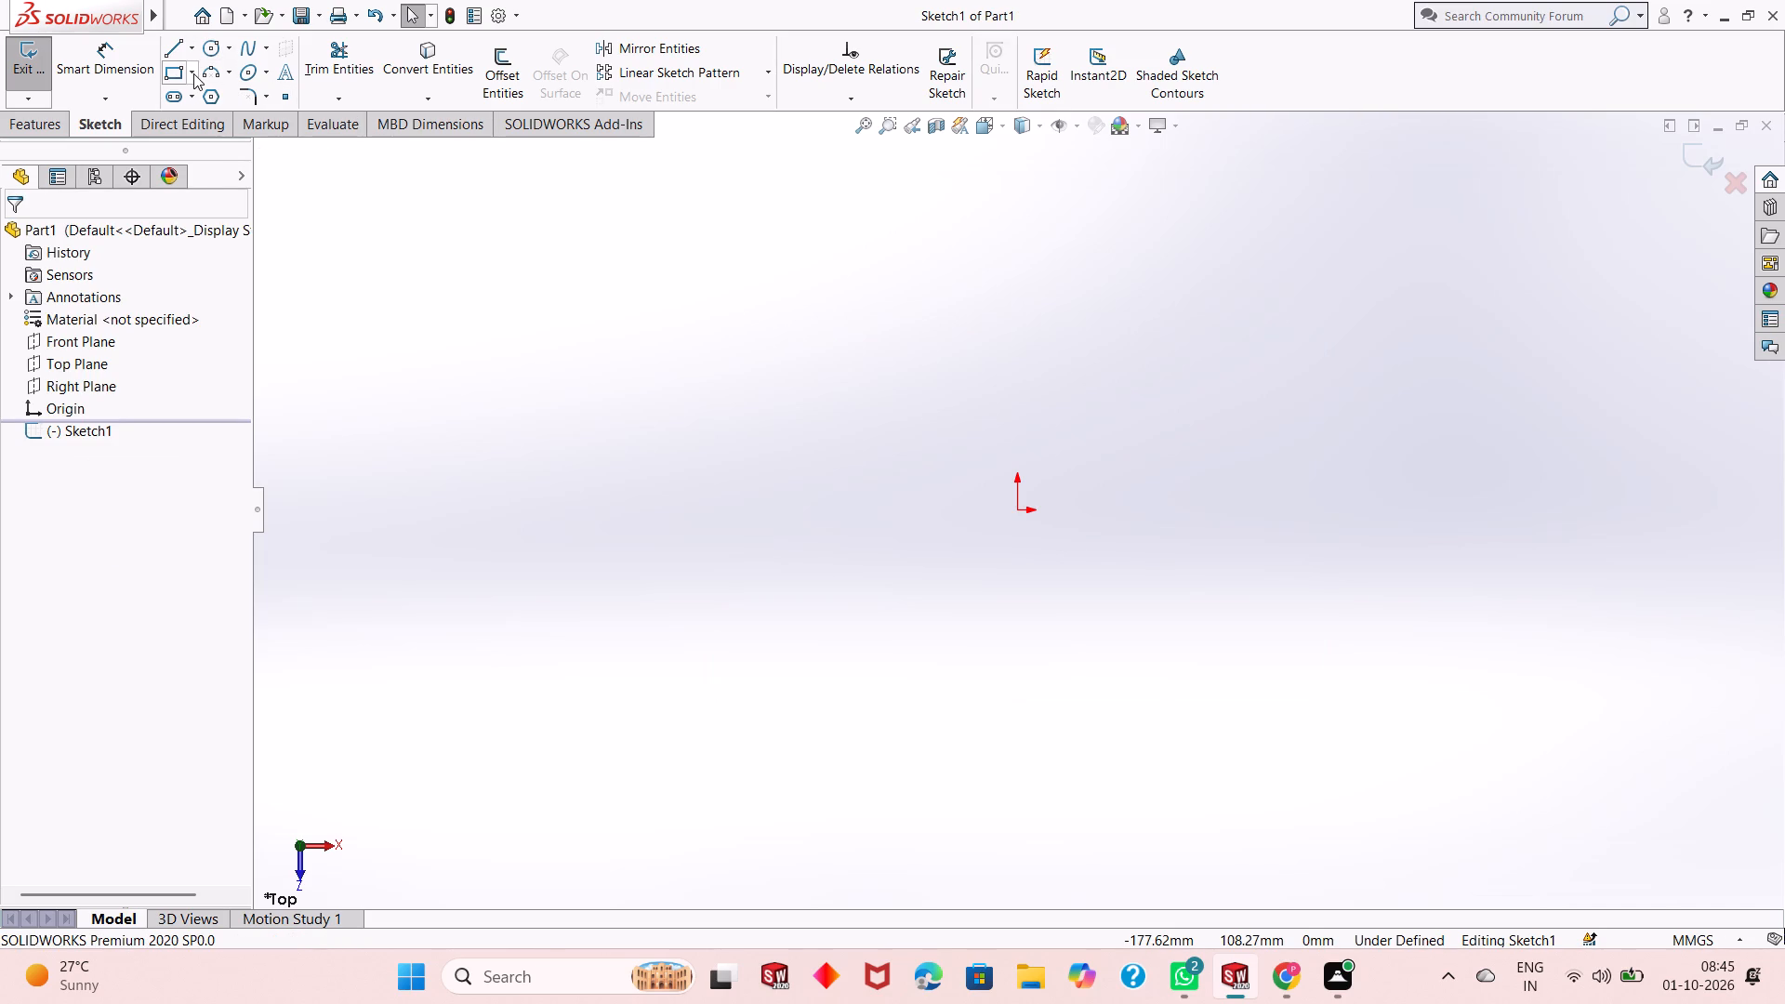
{"action": "left_click", "coordinate": [205, 111]}
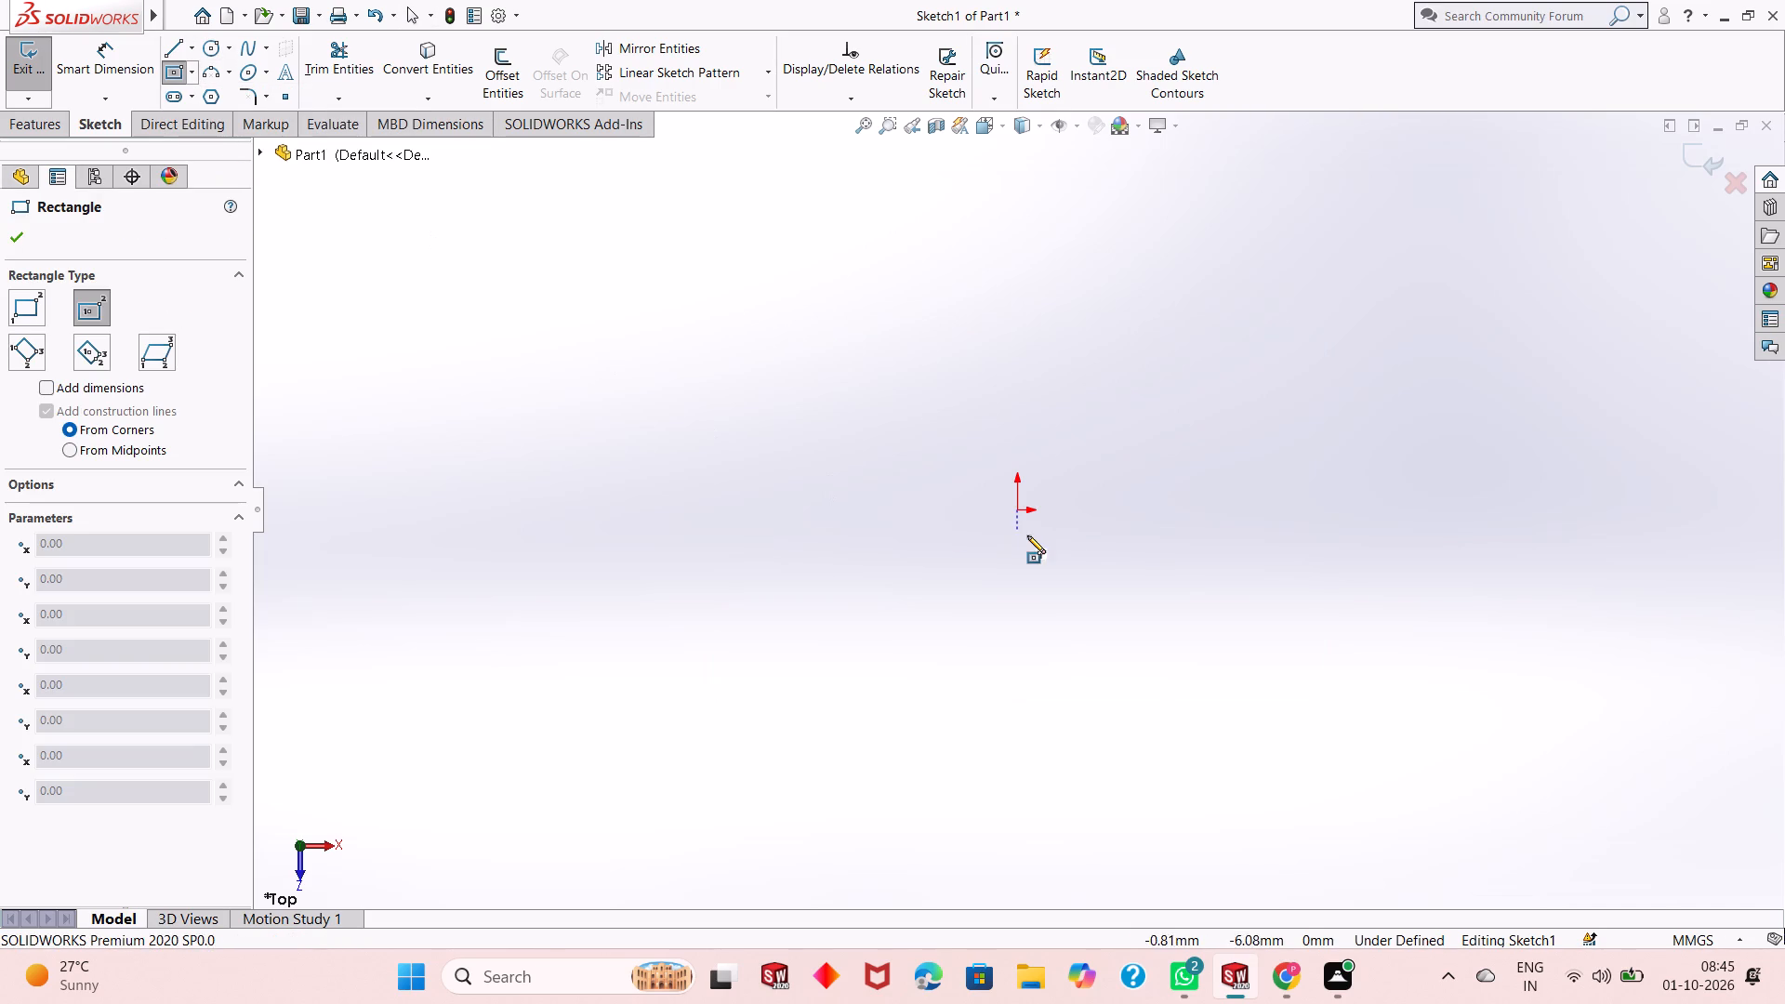
{"action": "left_click", "coordinate": [1019, 513]}
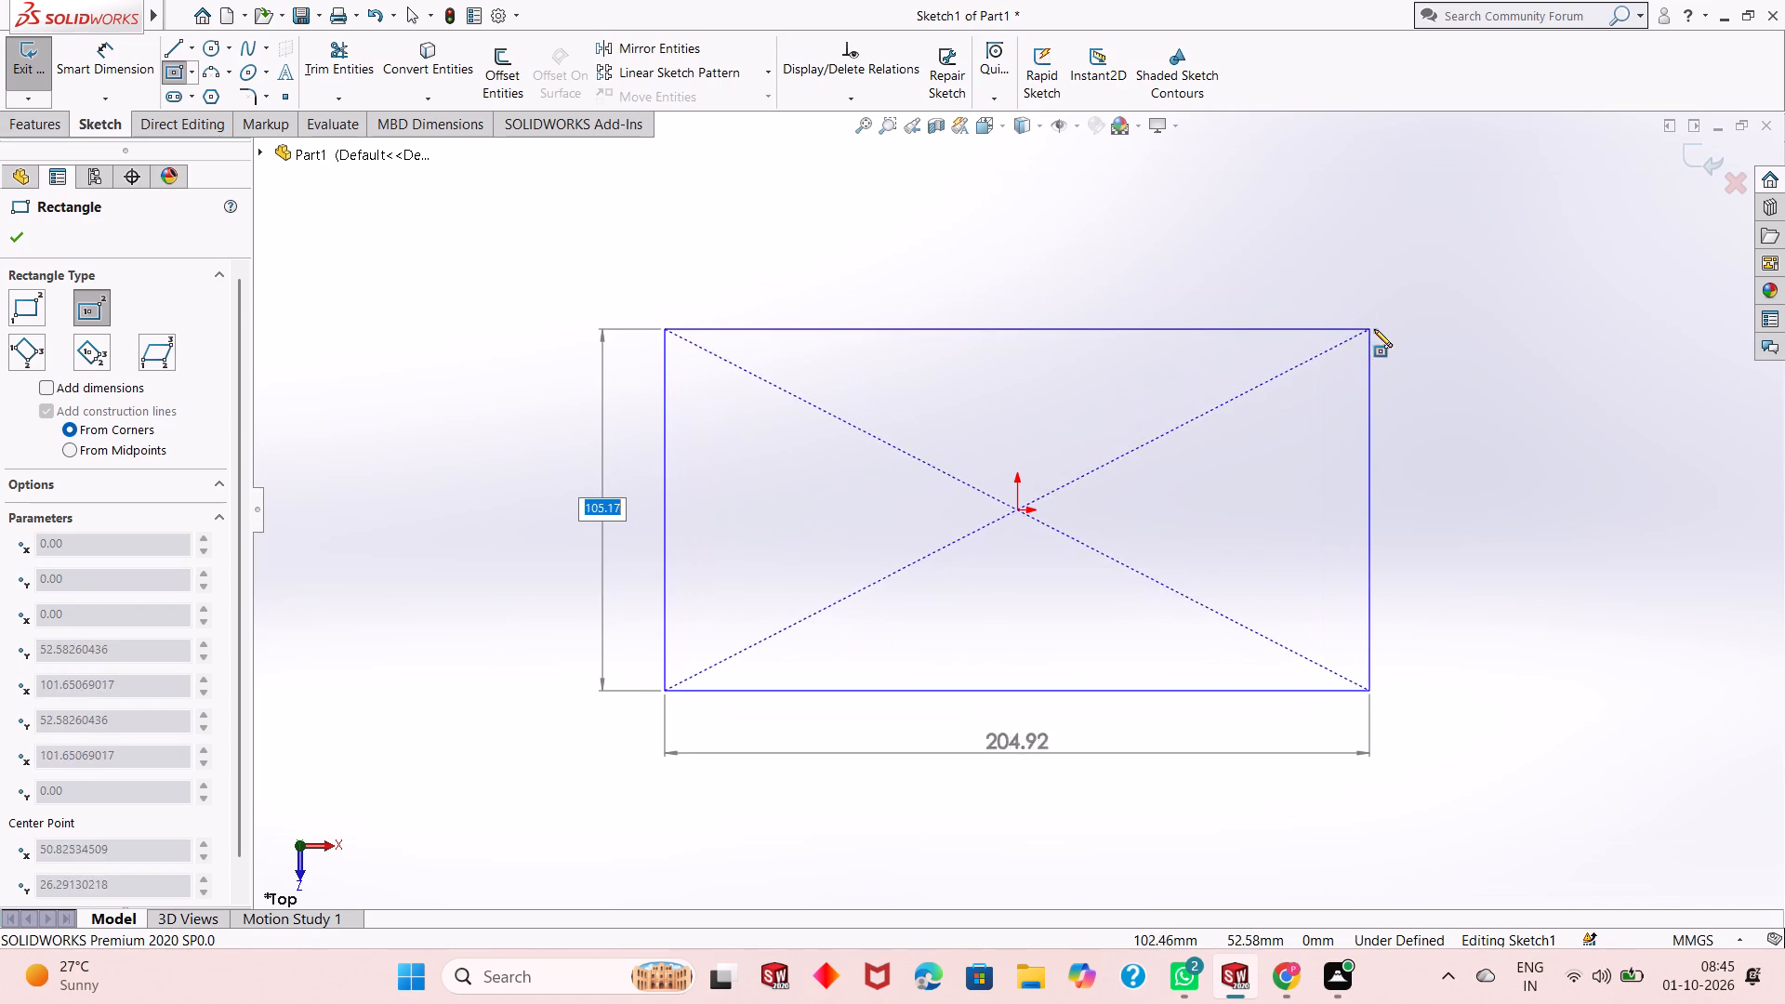
{"action": "left_click", "coordinate": [1392, 285]}
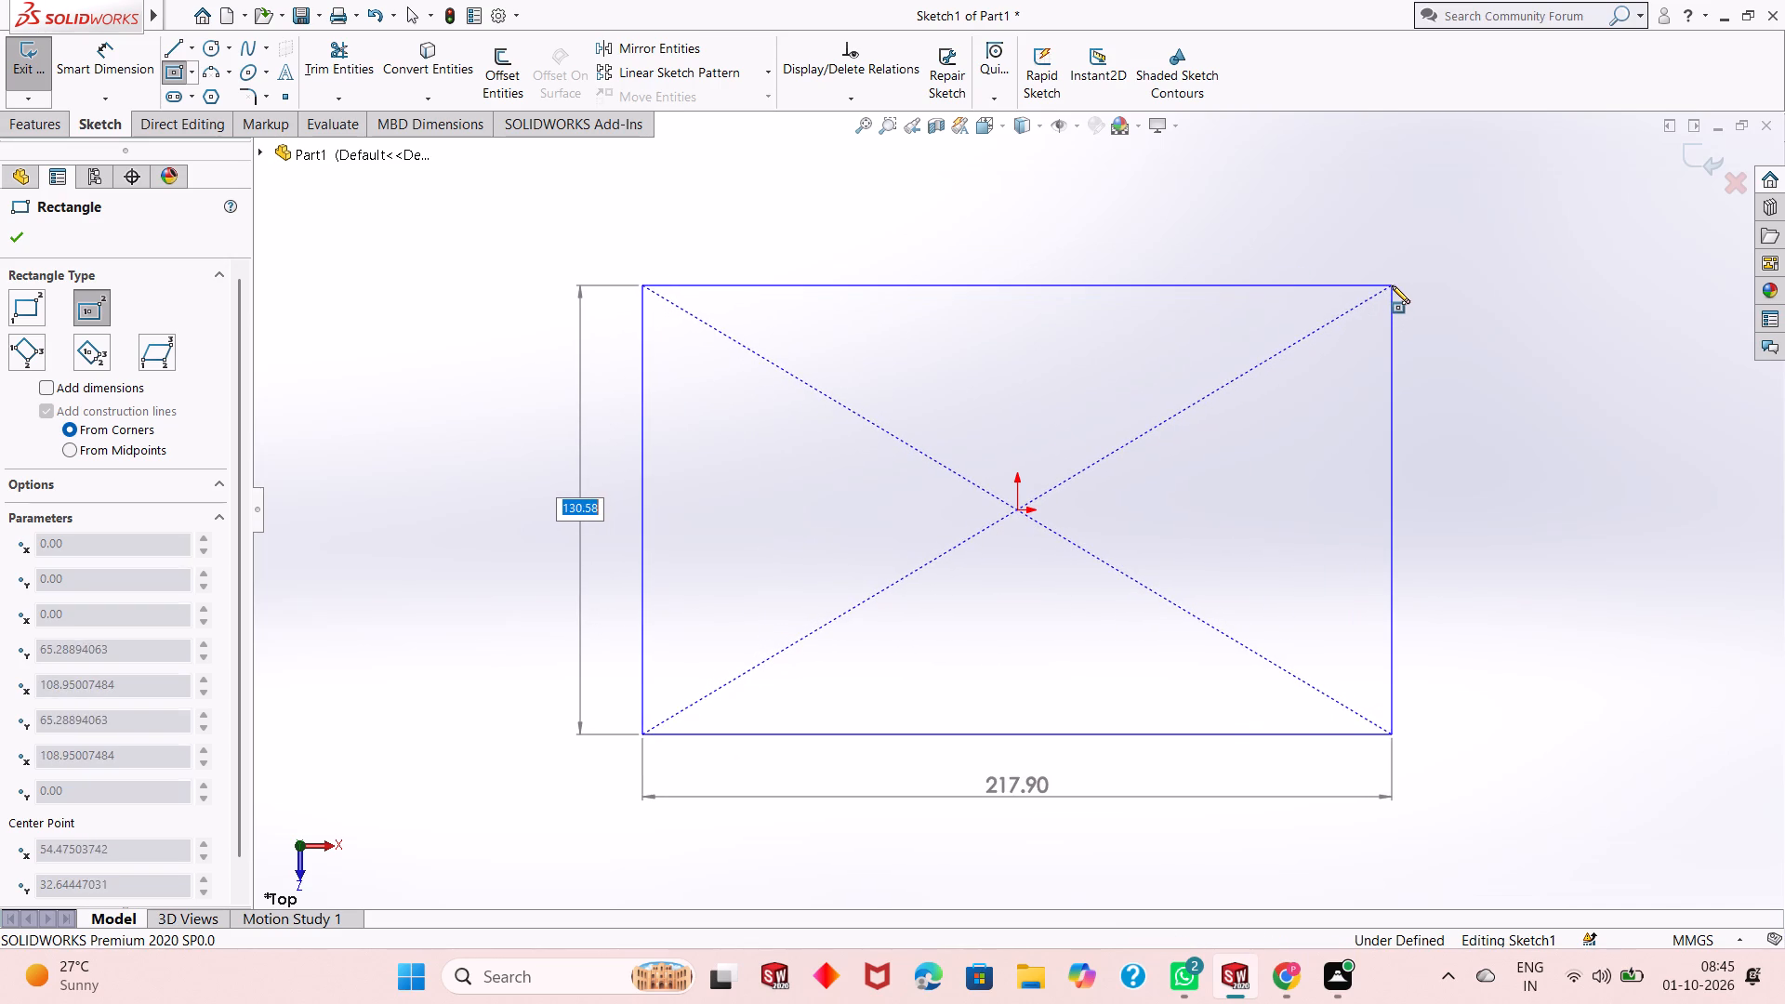
{"action": "right_click", "coordinate": [850, 212]}
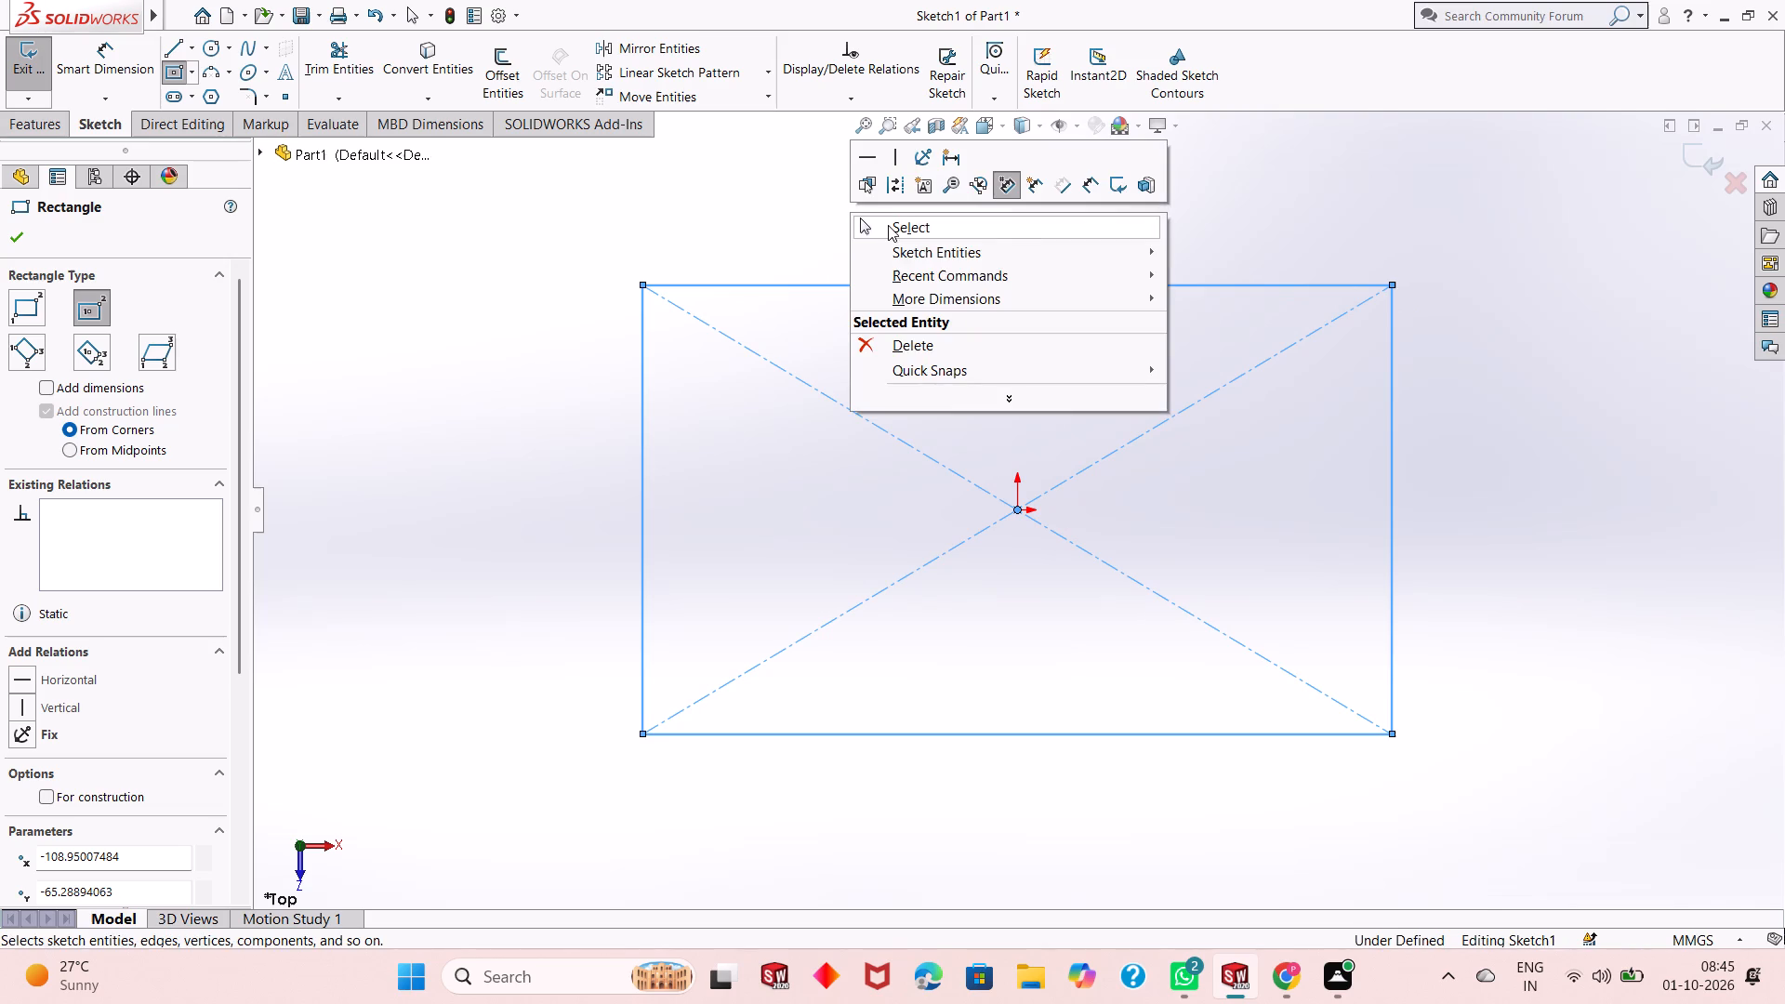
{"action": "left_click", "coordinate": [888, 225]}
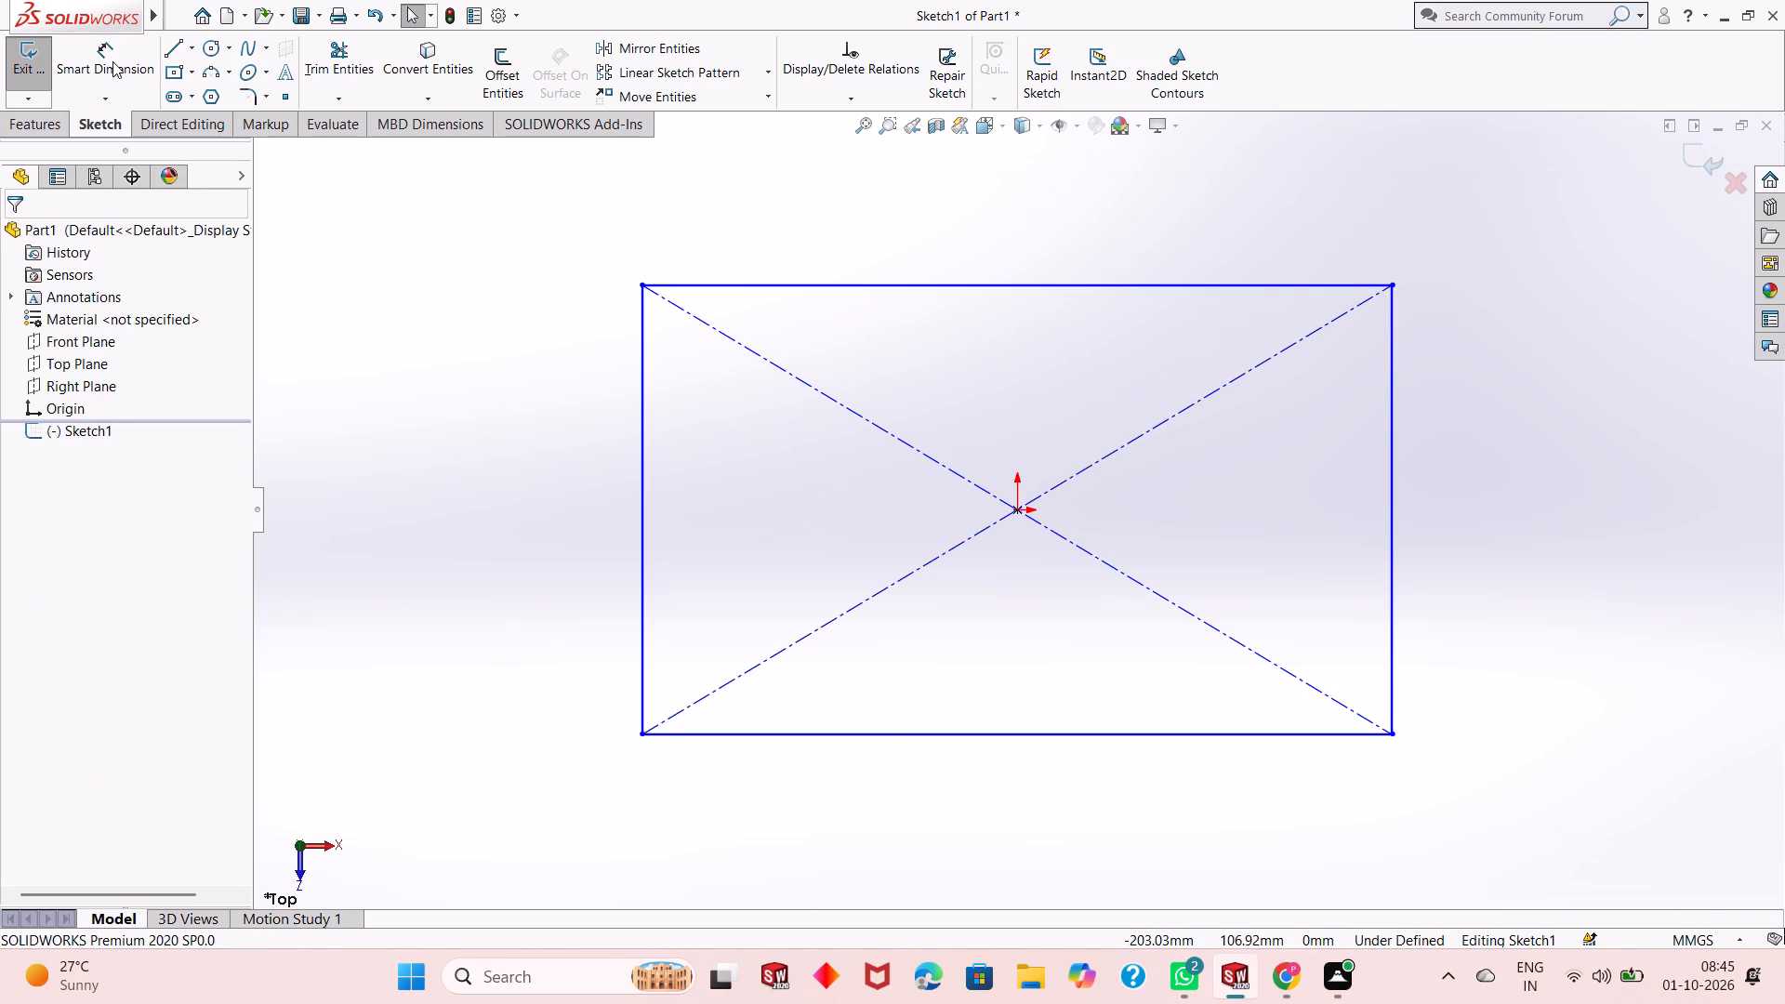
Dimension the rectangle's lower horizontal edge and set its length to 114 mm.
{"action": "left_click", "coordinate": [112, 60]}
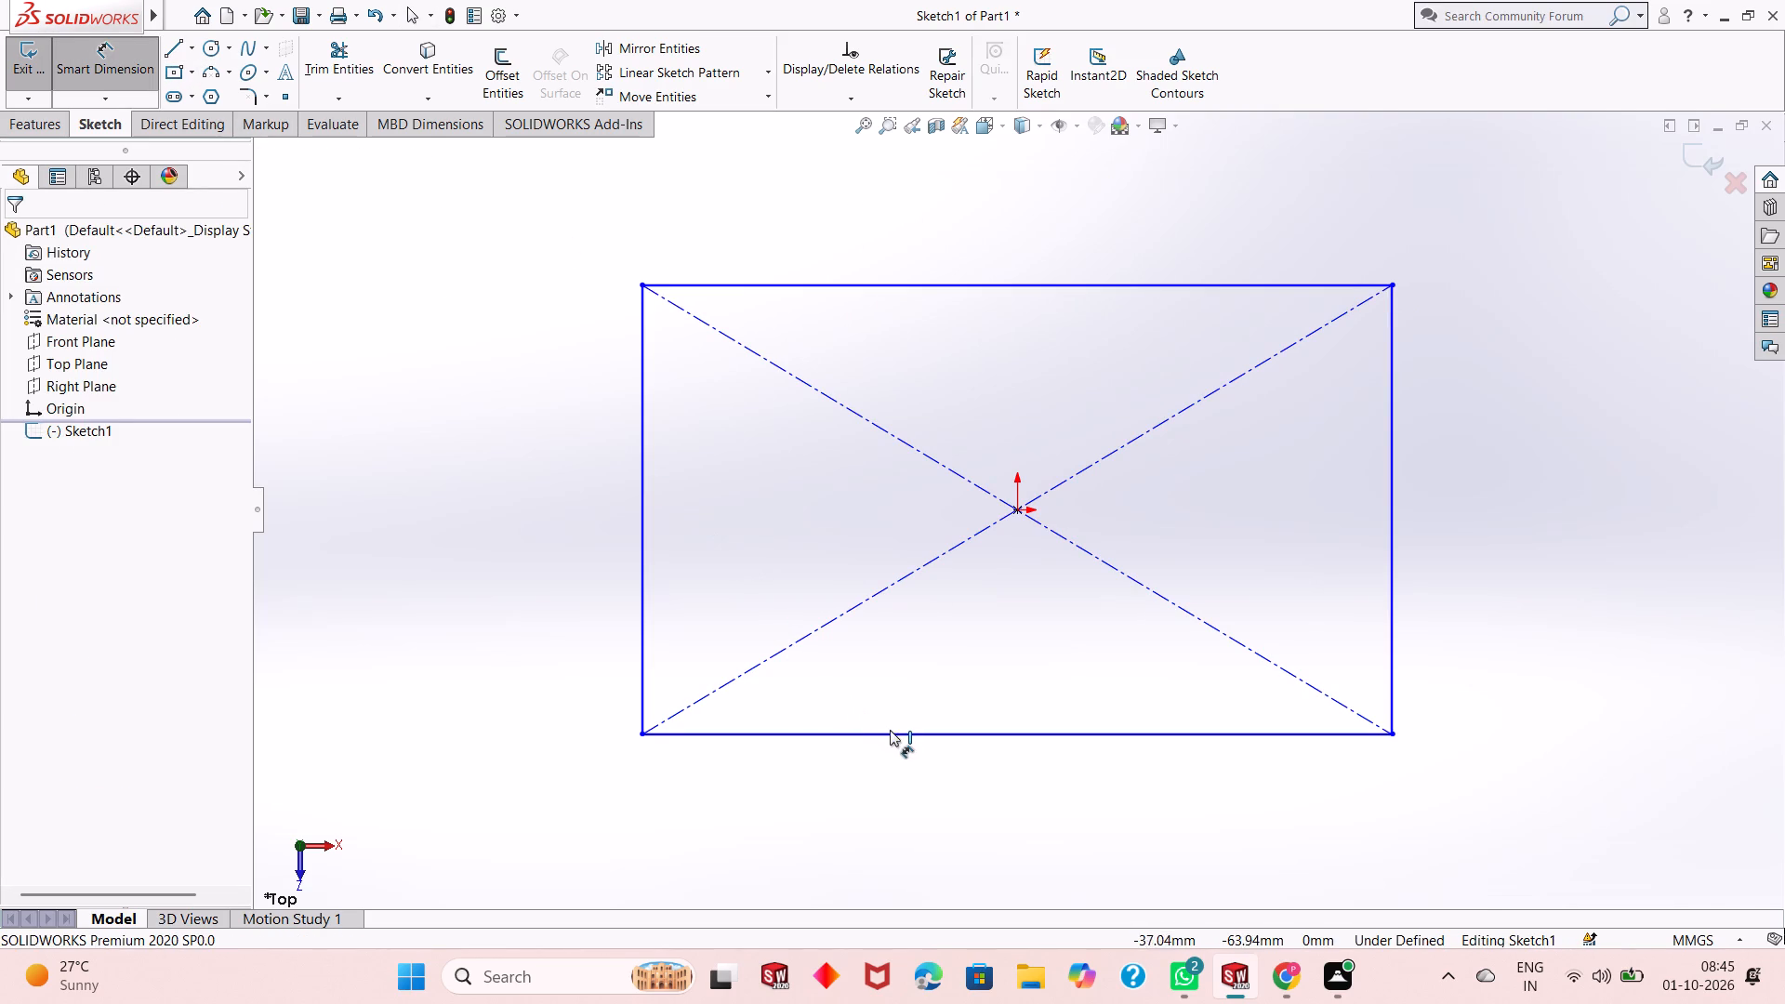
{"action": "left_click", "coordinate": [891, 731]}
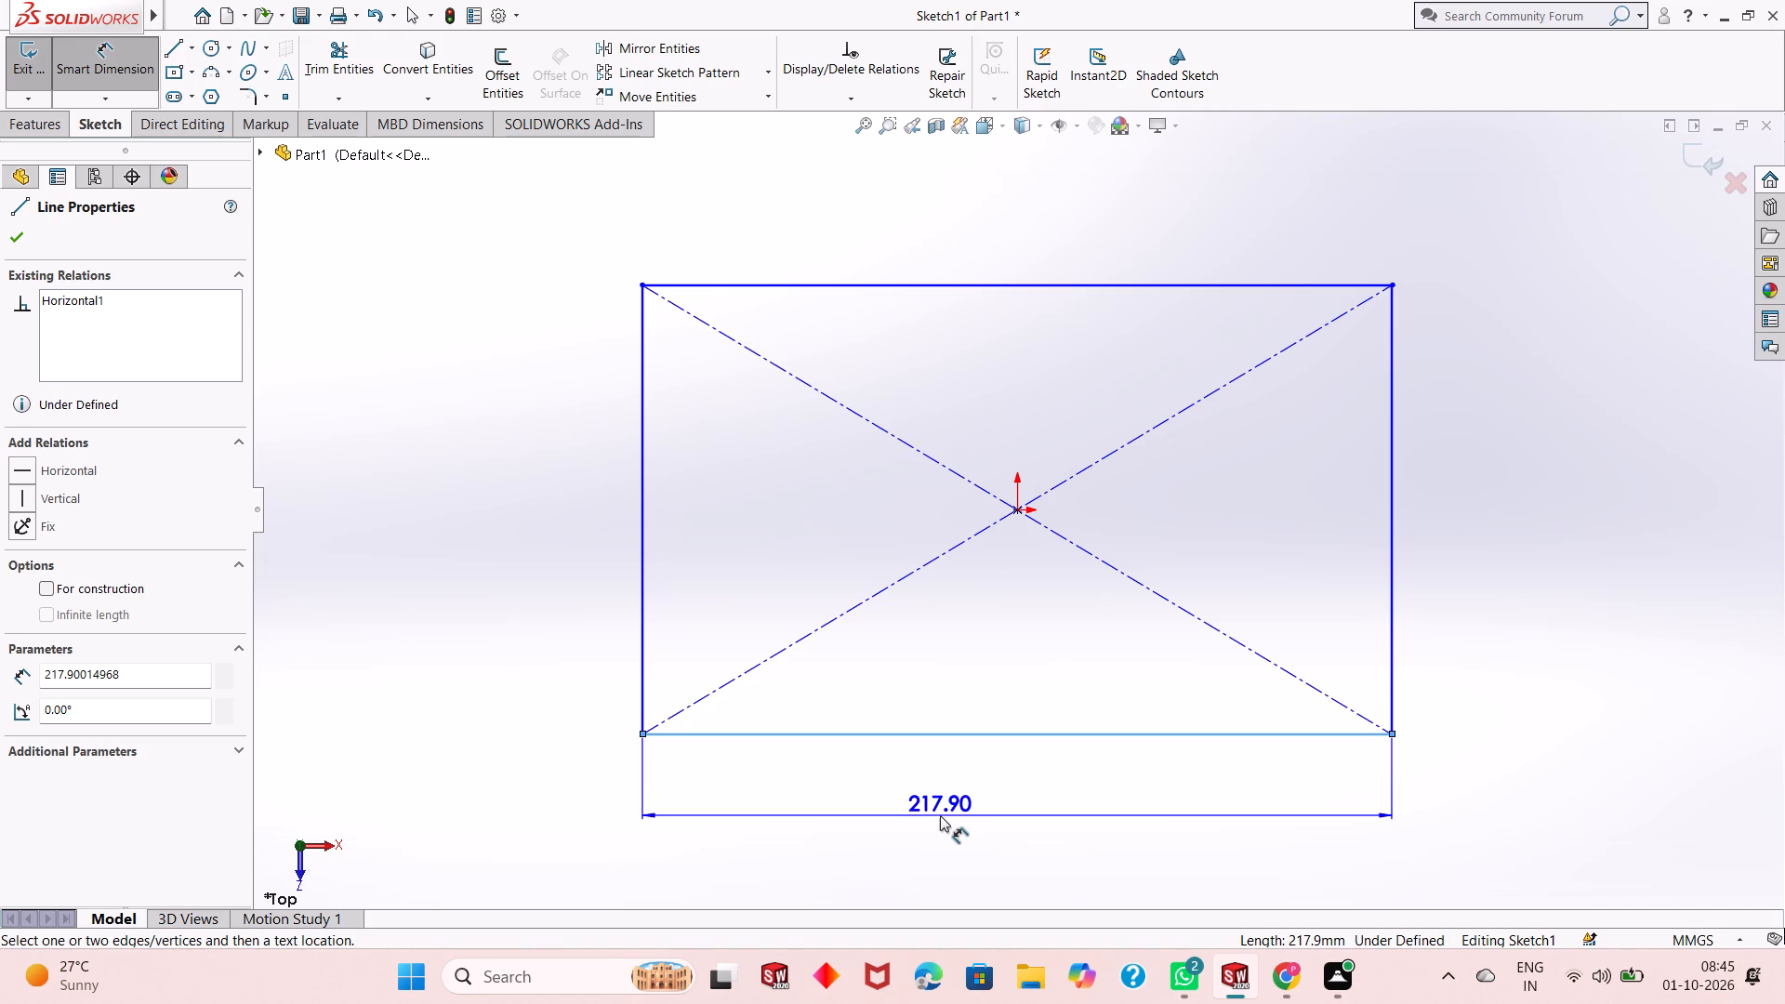
{"action": "left_click", "coordinate": [941, 816]}
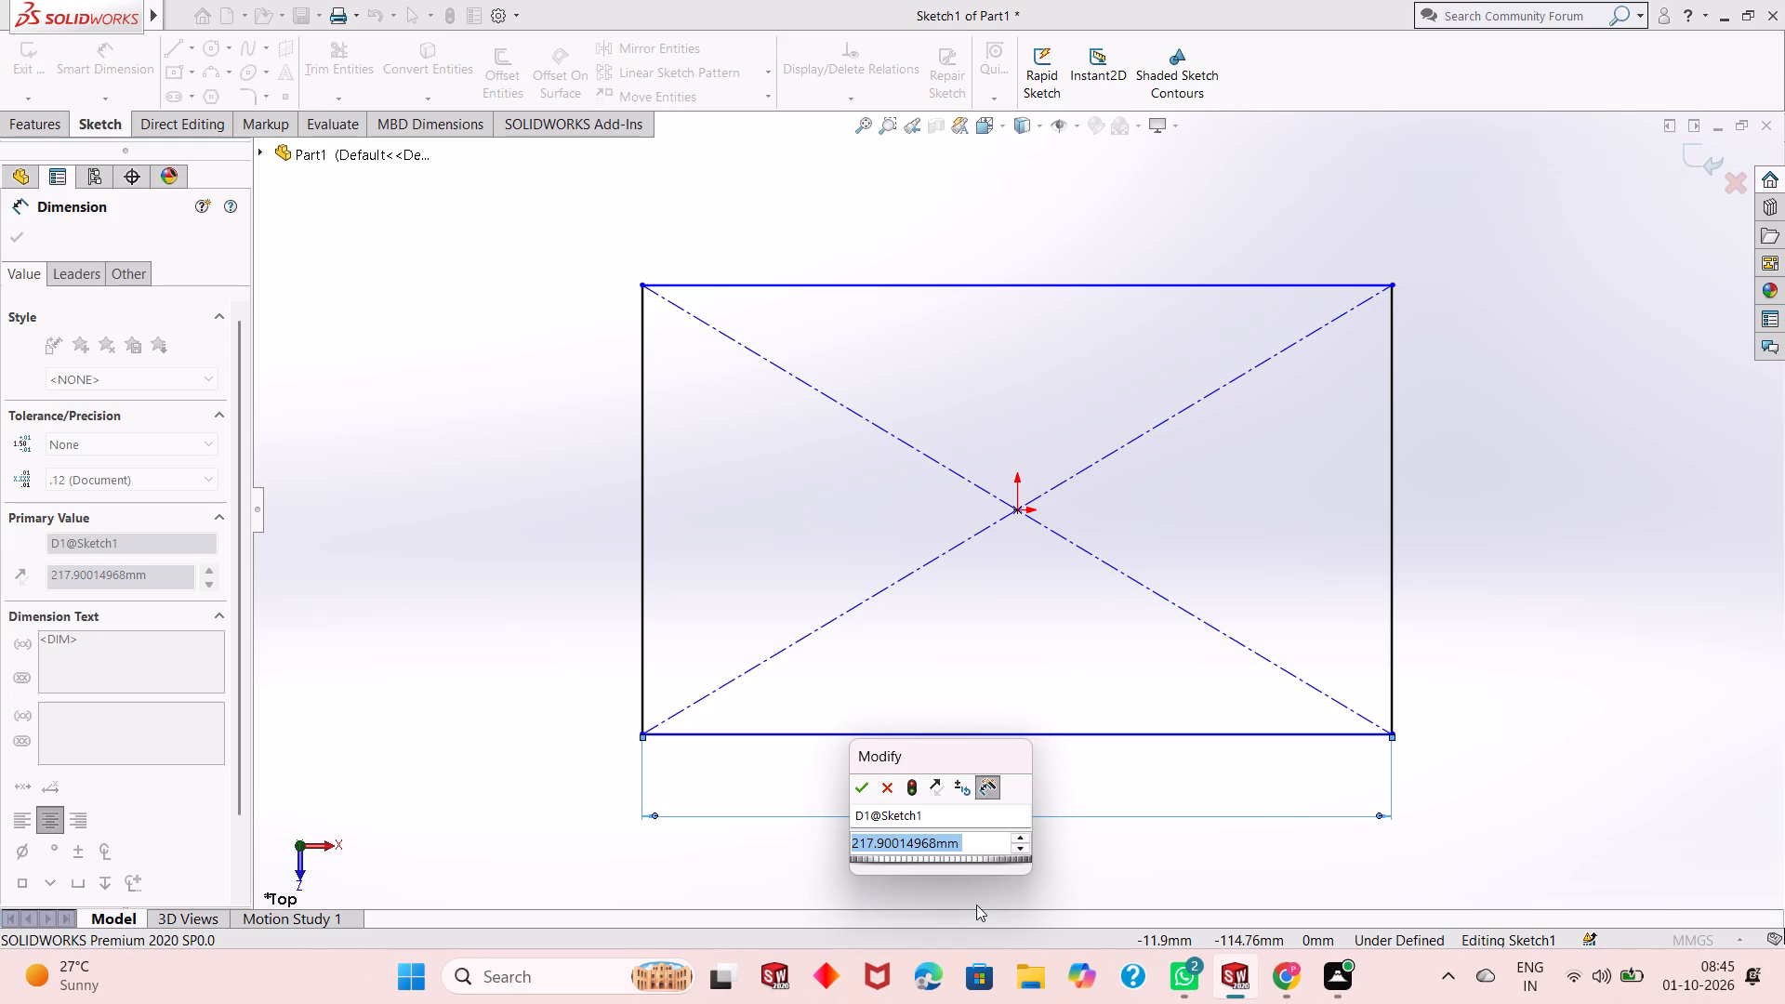
{"action": "key", "text": "1"}
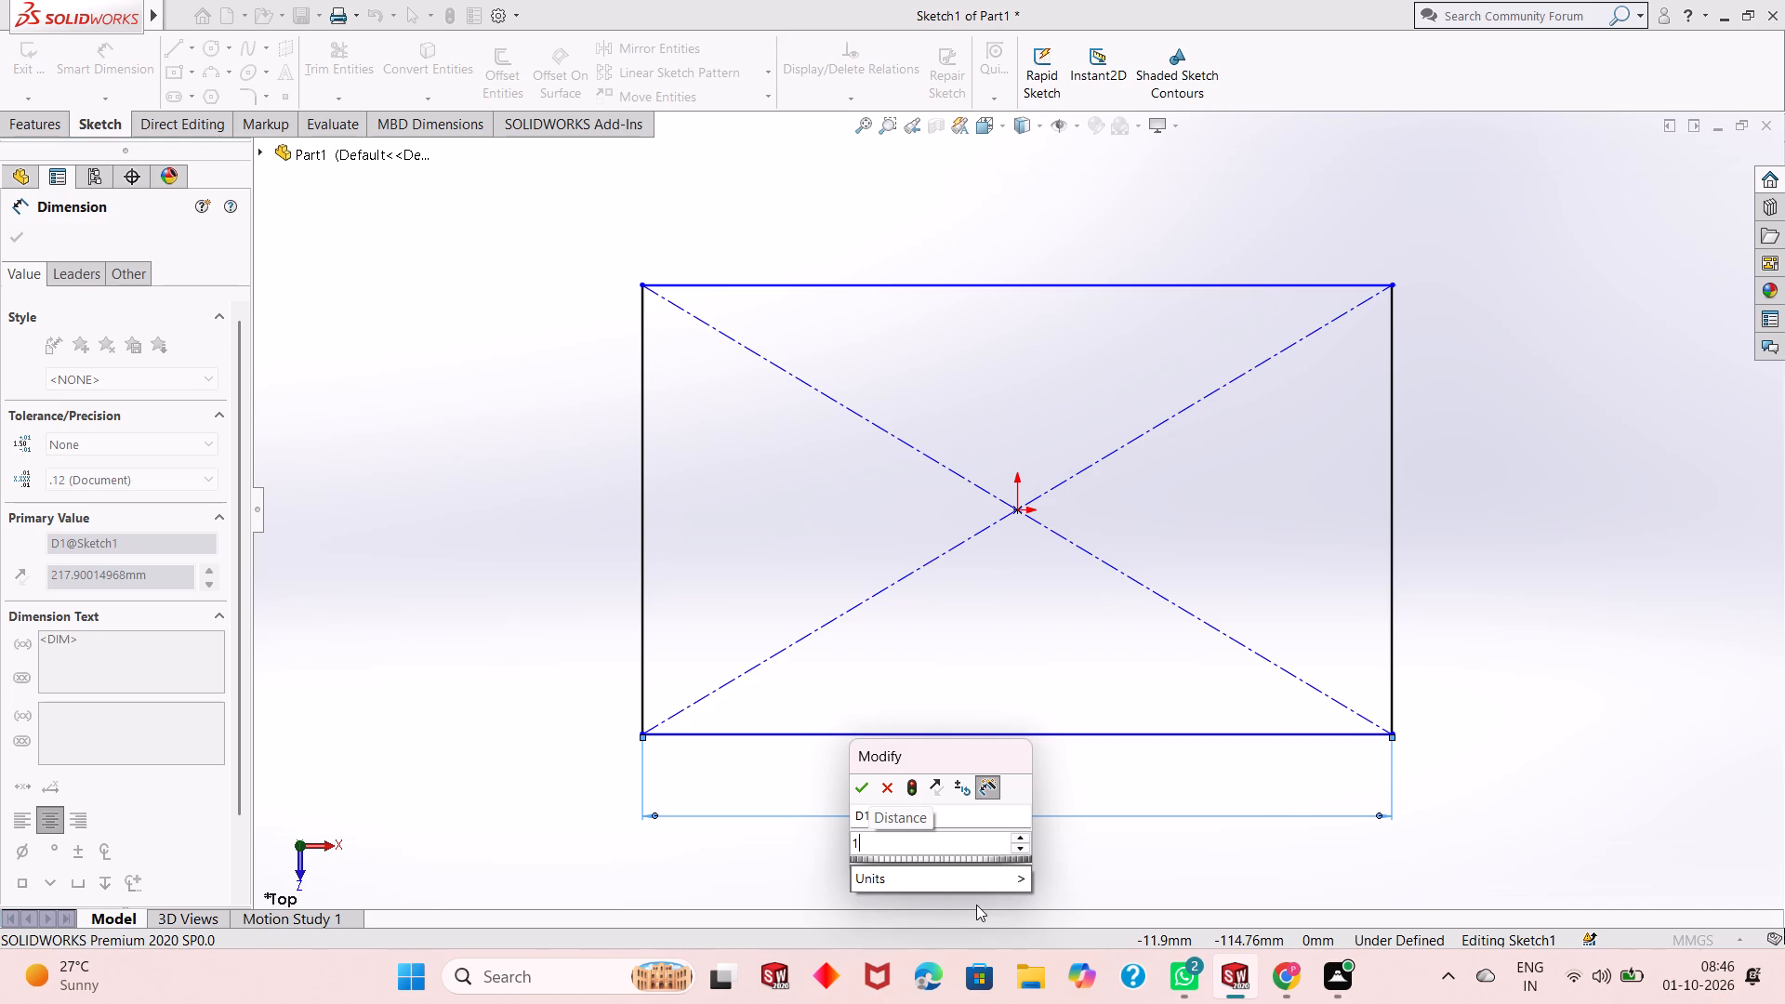
{"action": "type", "text": "14"}
{"action": "key", "text": "Return"}
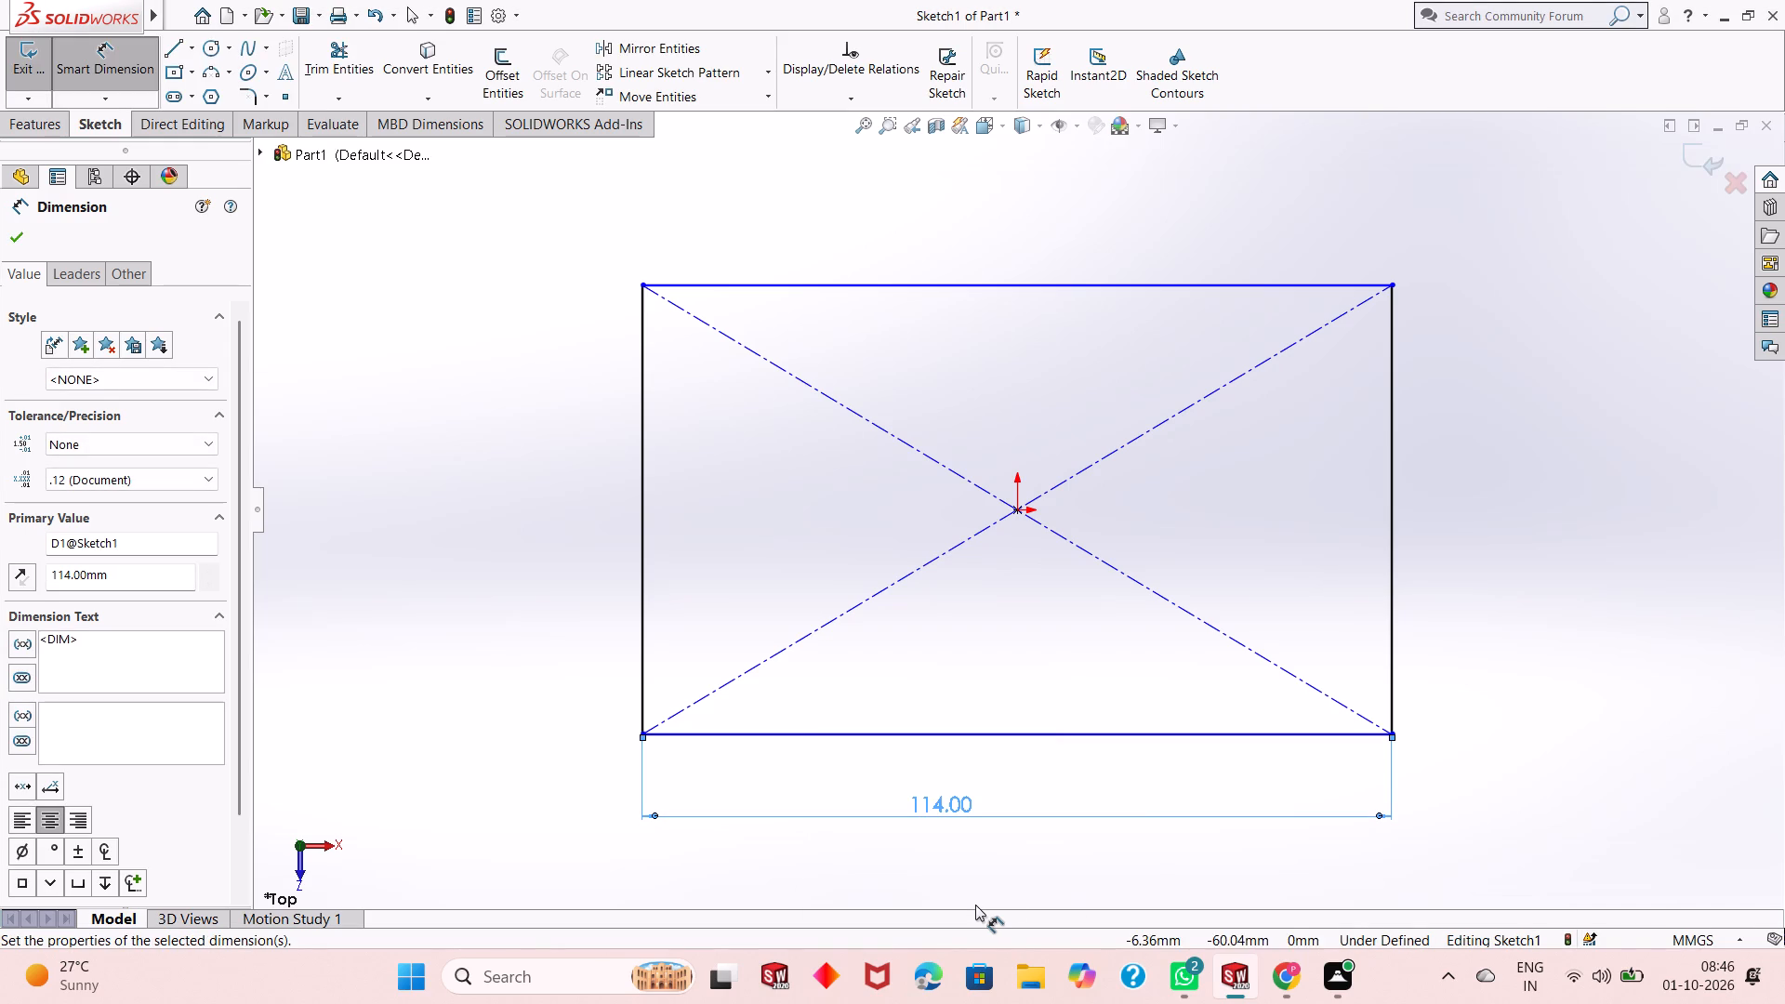
Dimension one vertical edge of the rectangle and set its length to 130 mm.
{"action": "left_click", "coordinate": [1388, 571]}
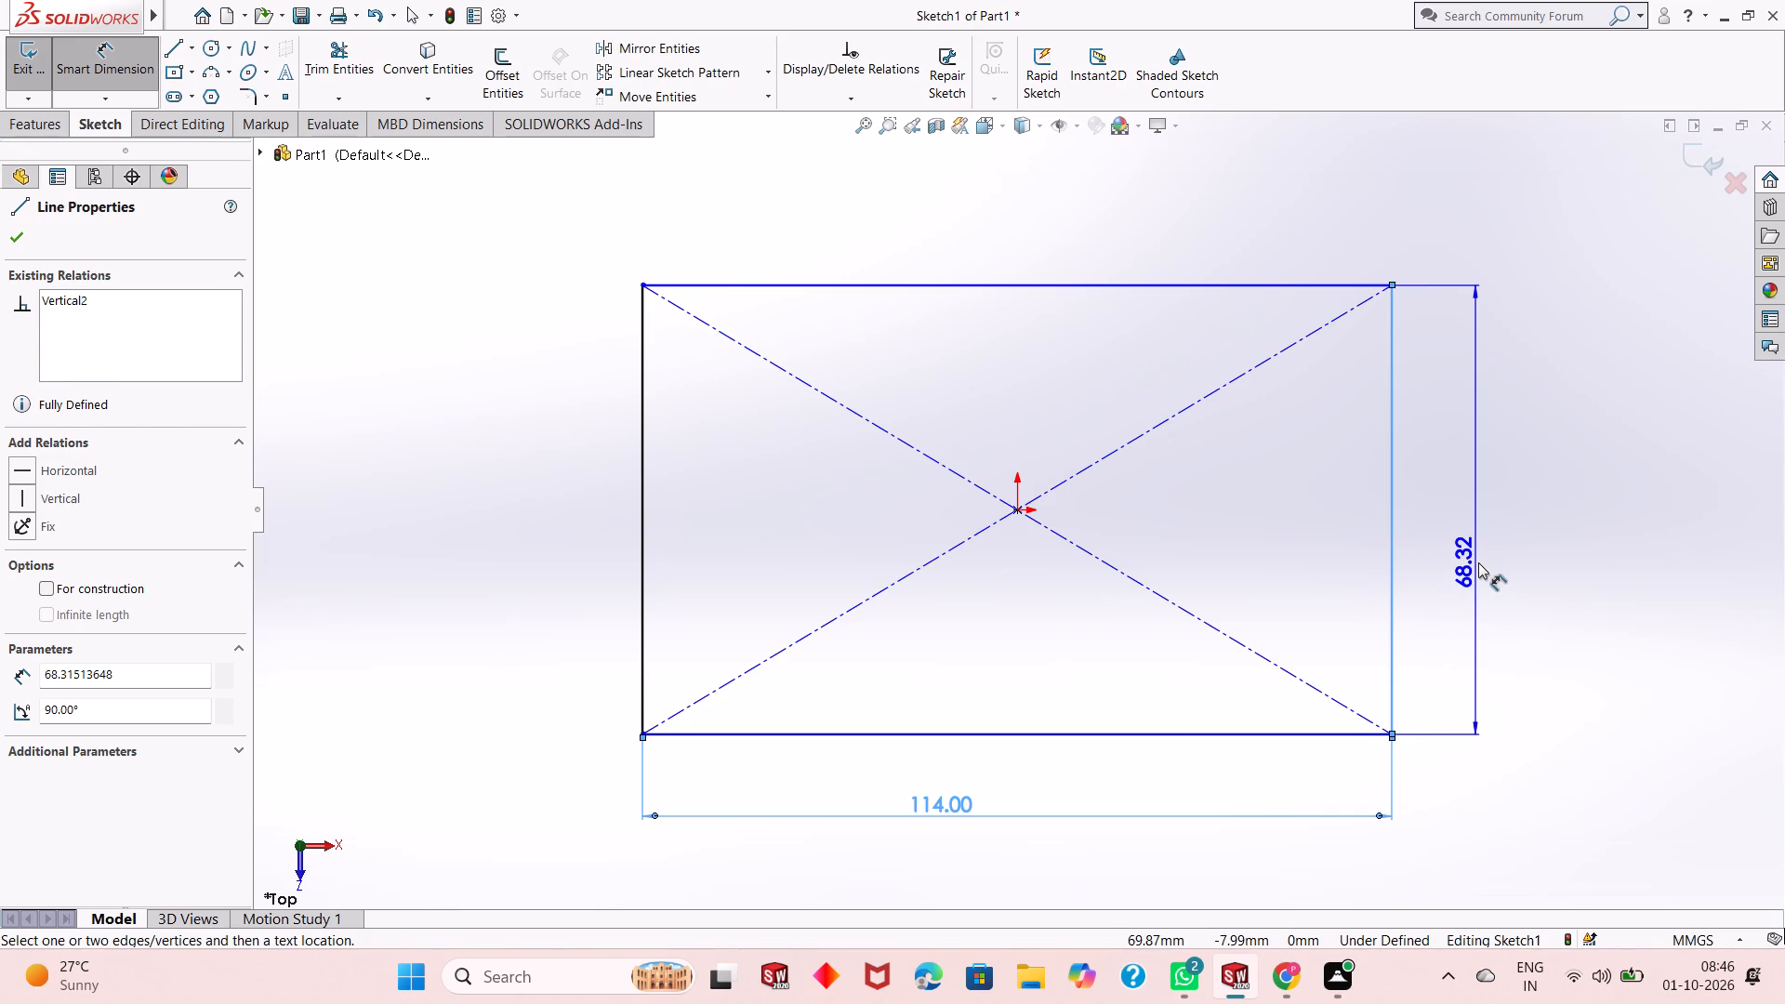
{"action": "left_click", "coordinate": [1478, 562]}
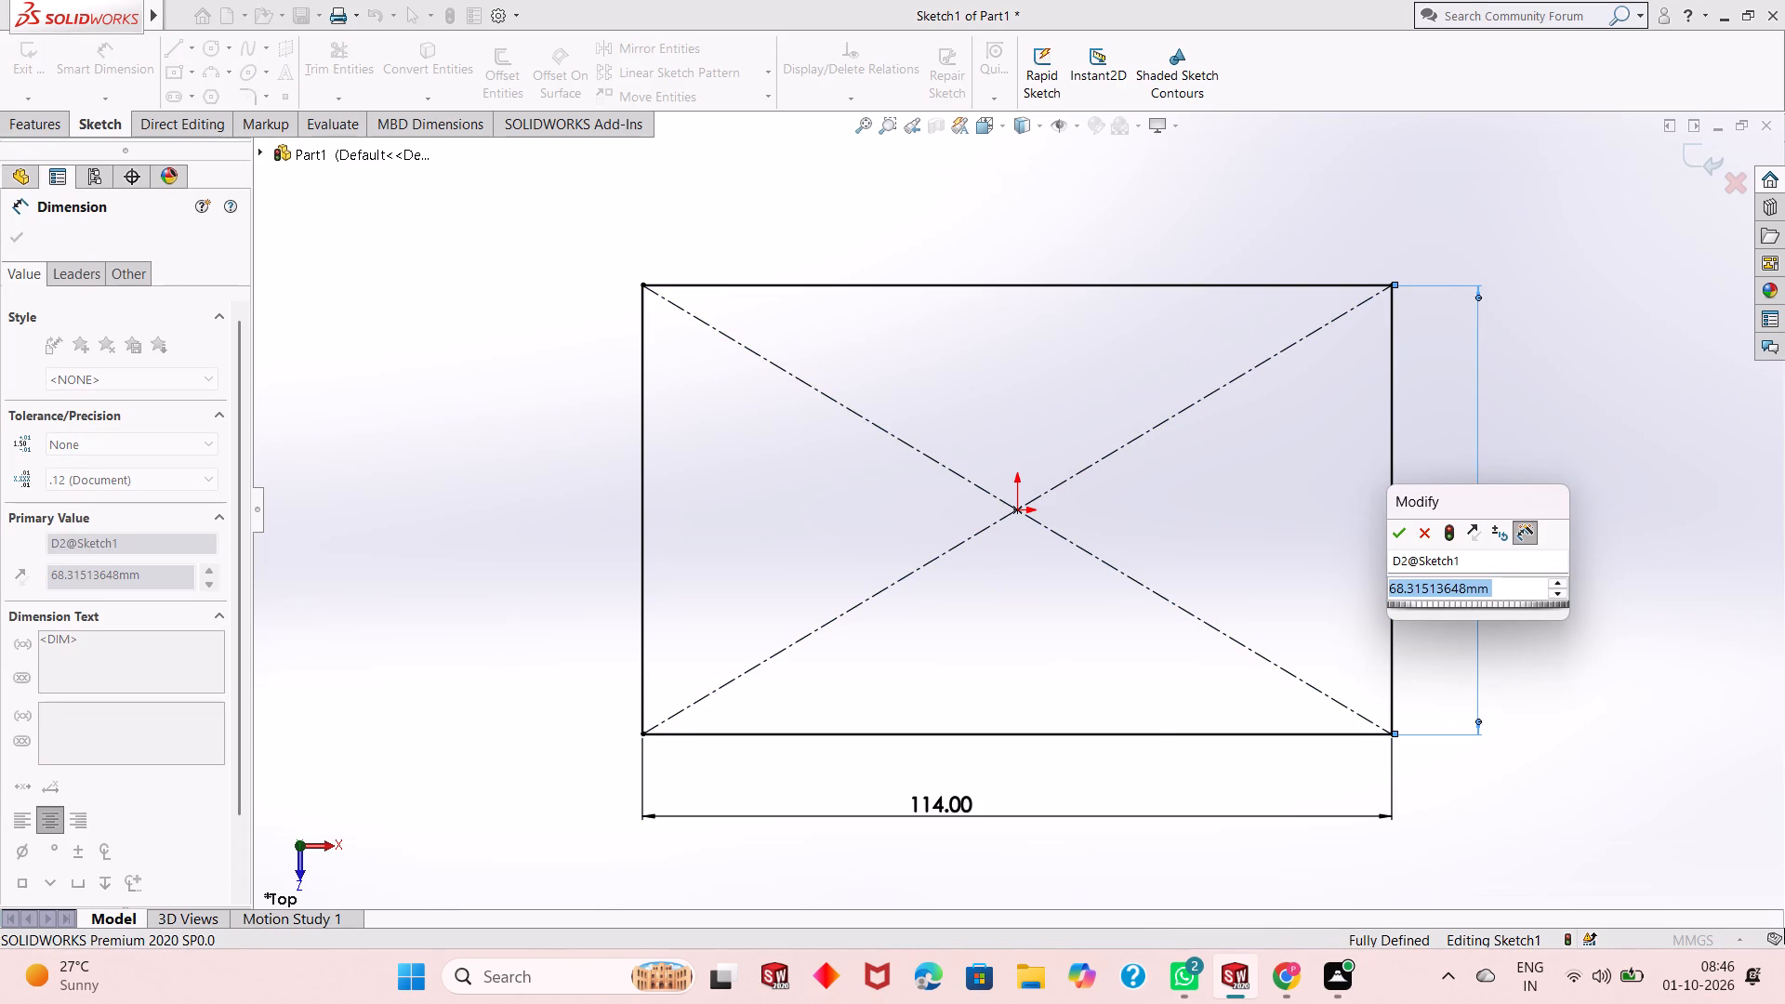
{"action": "type", "text": "110+"}
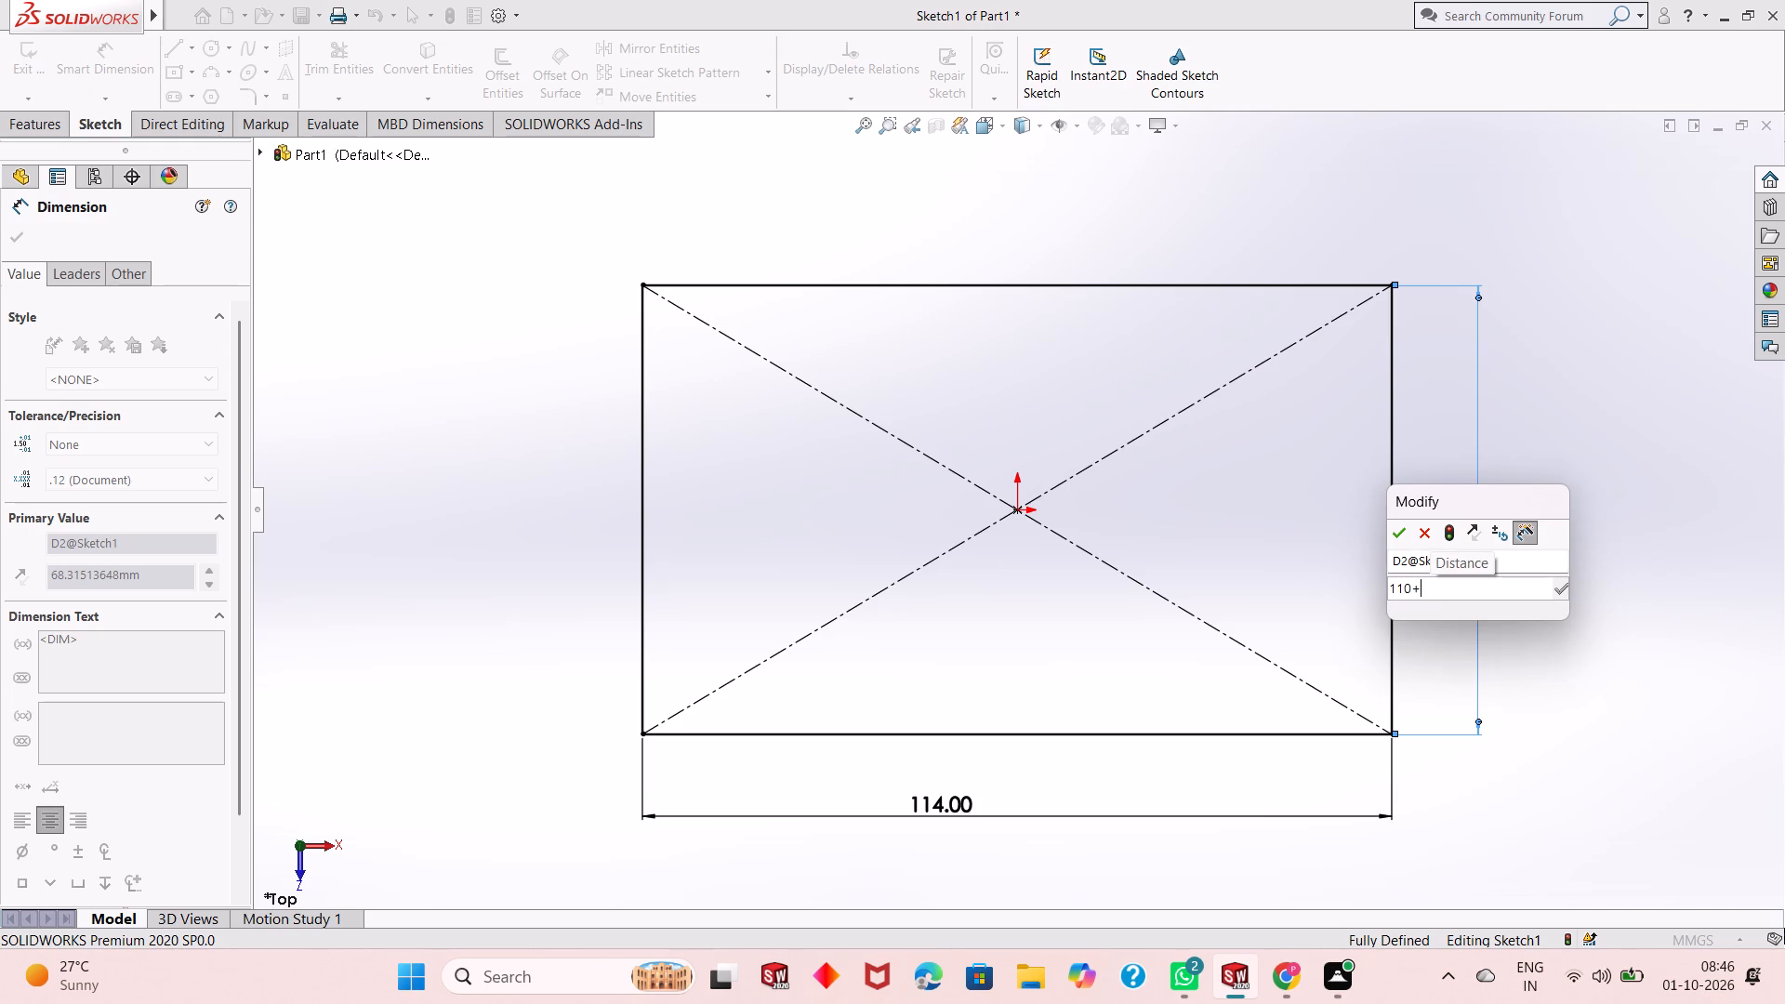
{"action": "type", "text": "20"}
{"action": "key", "text": "Return"}
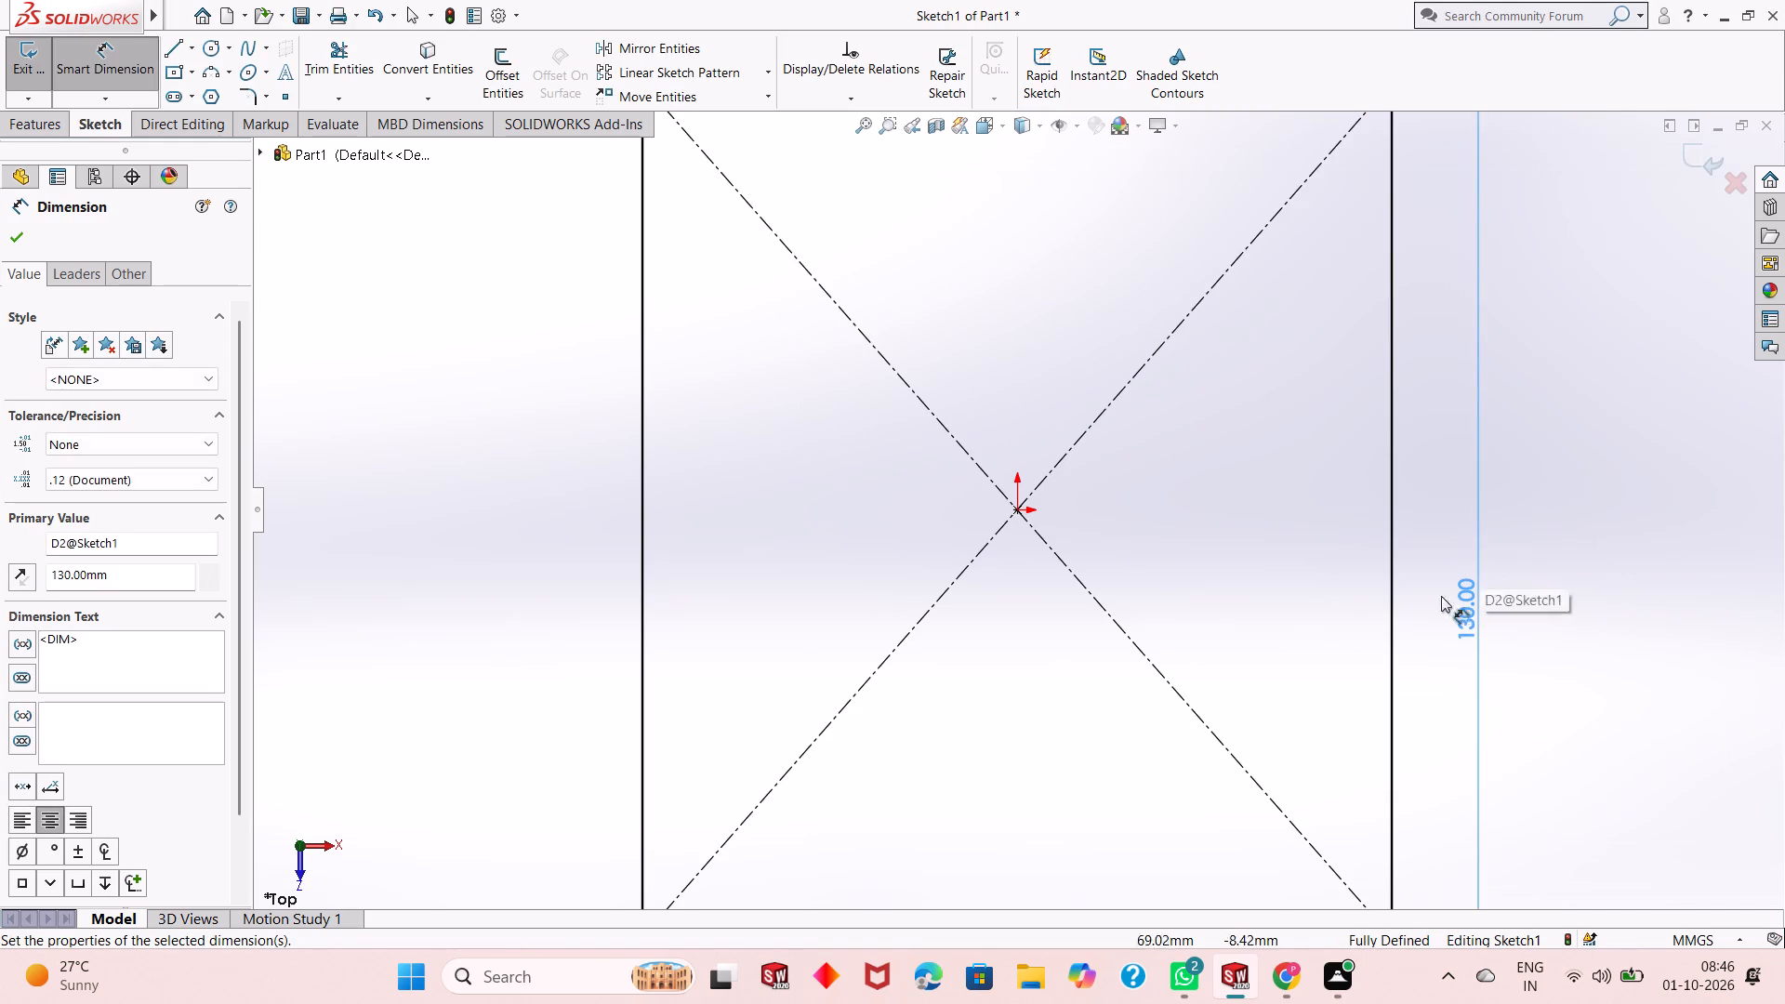
{"action": "scroll", "coordinate": [947, 553], "scroll_direction": "down", "scroll_amount": 4}
{"action": "scroll", "coordinate": [965, 550], "scroll_direction": "up", "scroll_amount": 9}
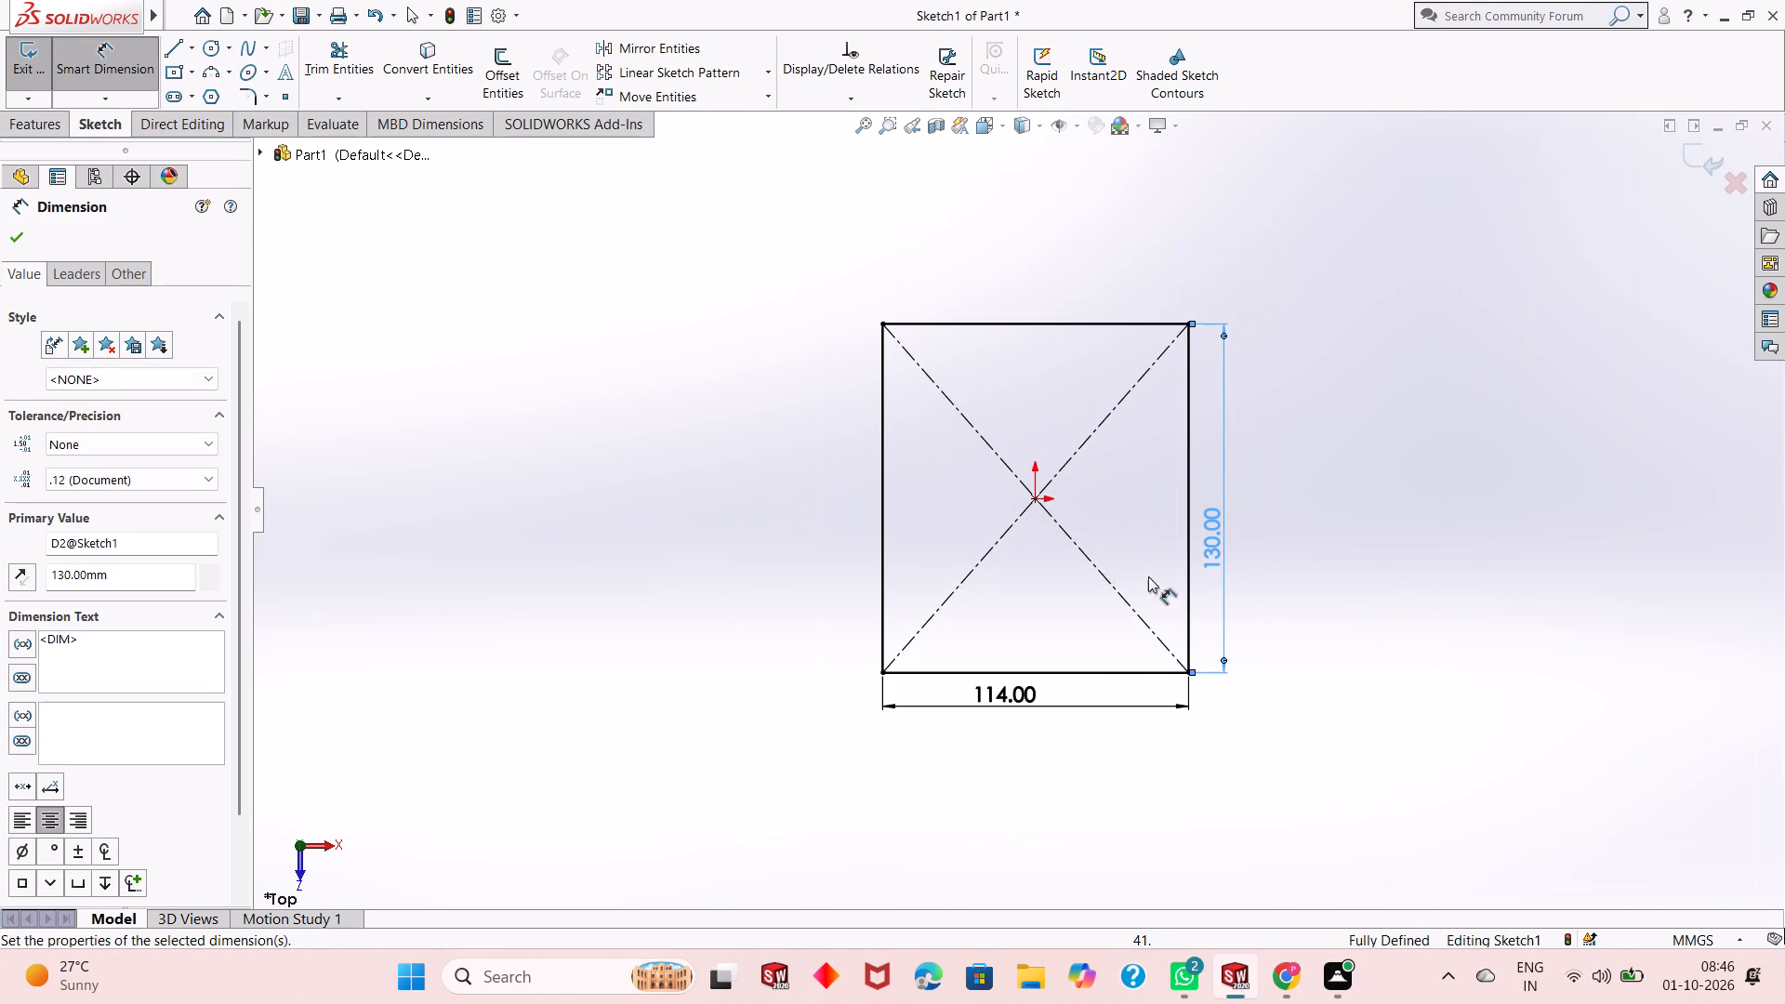
{"action": "scroll", "coordinate": [1142, 512], "scroll_direction": "down", "scroll_amount": 1}
{"action": "right_click", "coordinate": [1292, 387]}
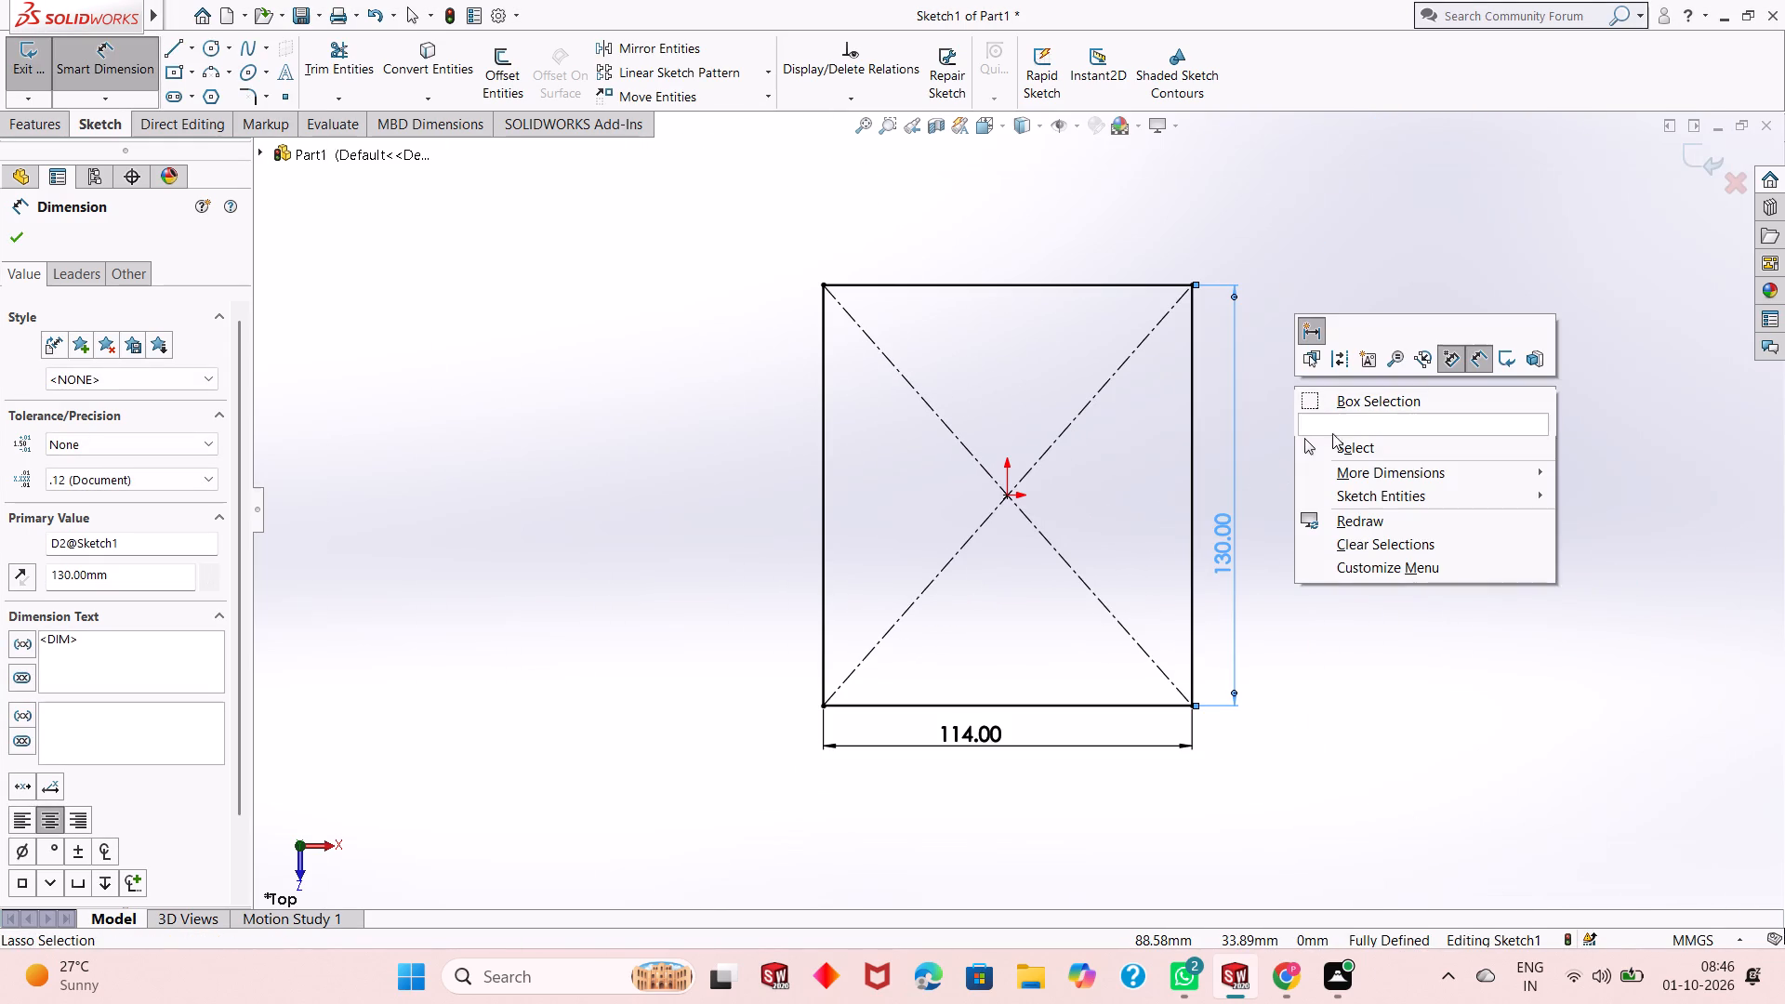
{"action": "left_click", "coordinate": [1337, 450]}
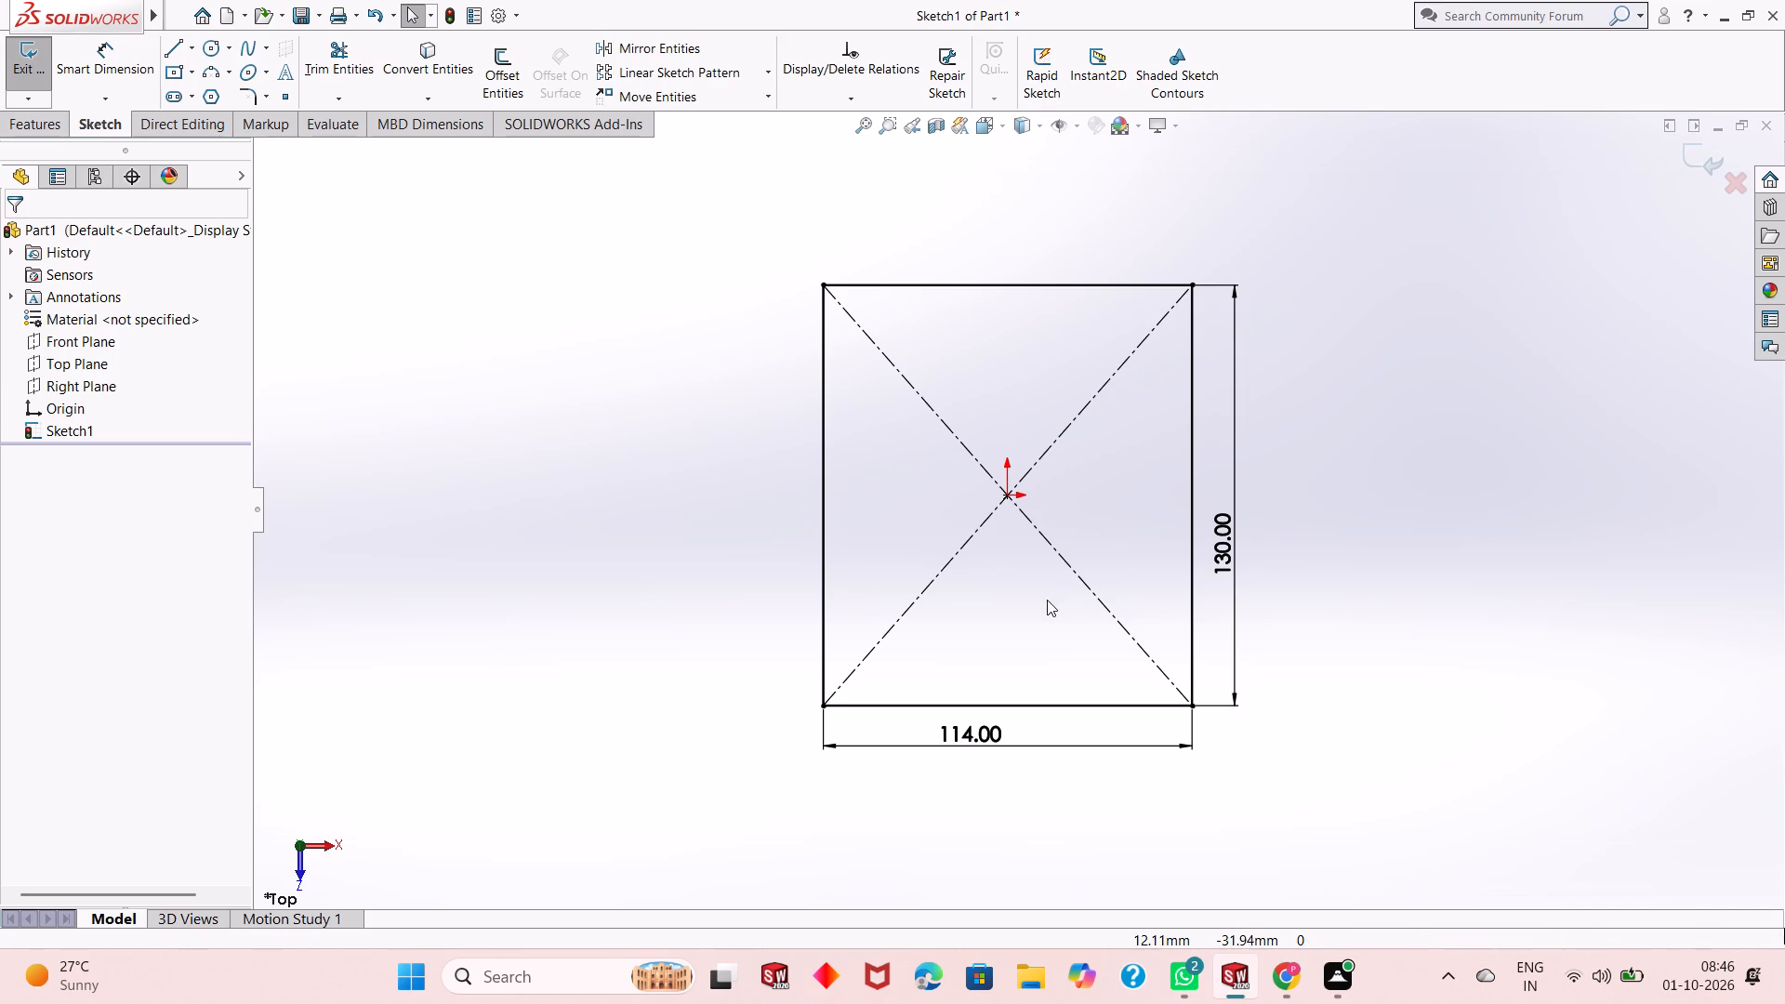
Extrude the rectangle sketch as a blind boss with a depth of 7 mm.
{"action": "middle_click_drag", "start_coordinate": [1038, 637], "coordinate": [1036, 284]}
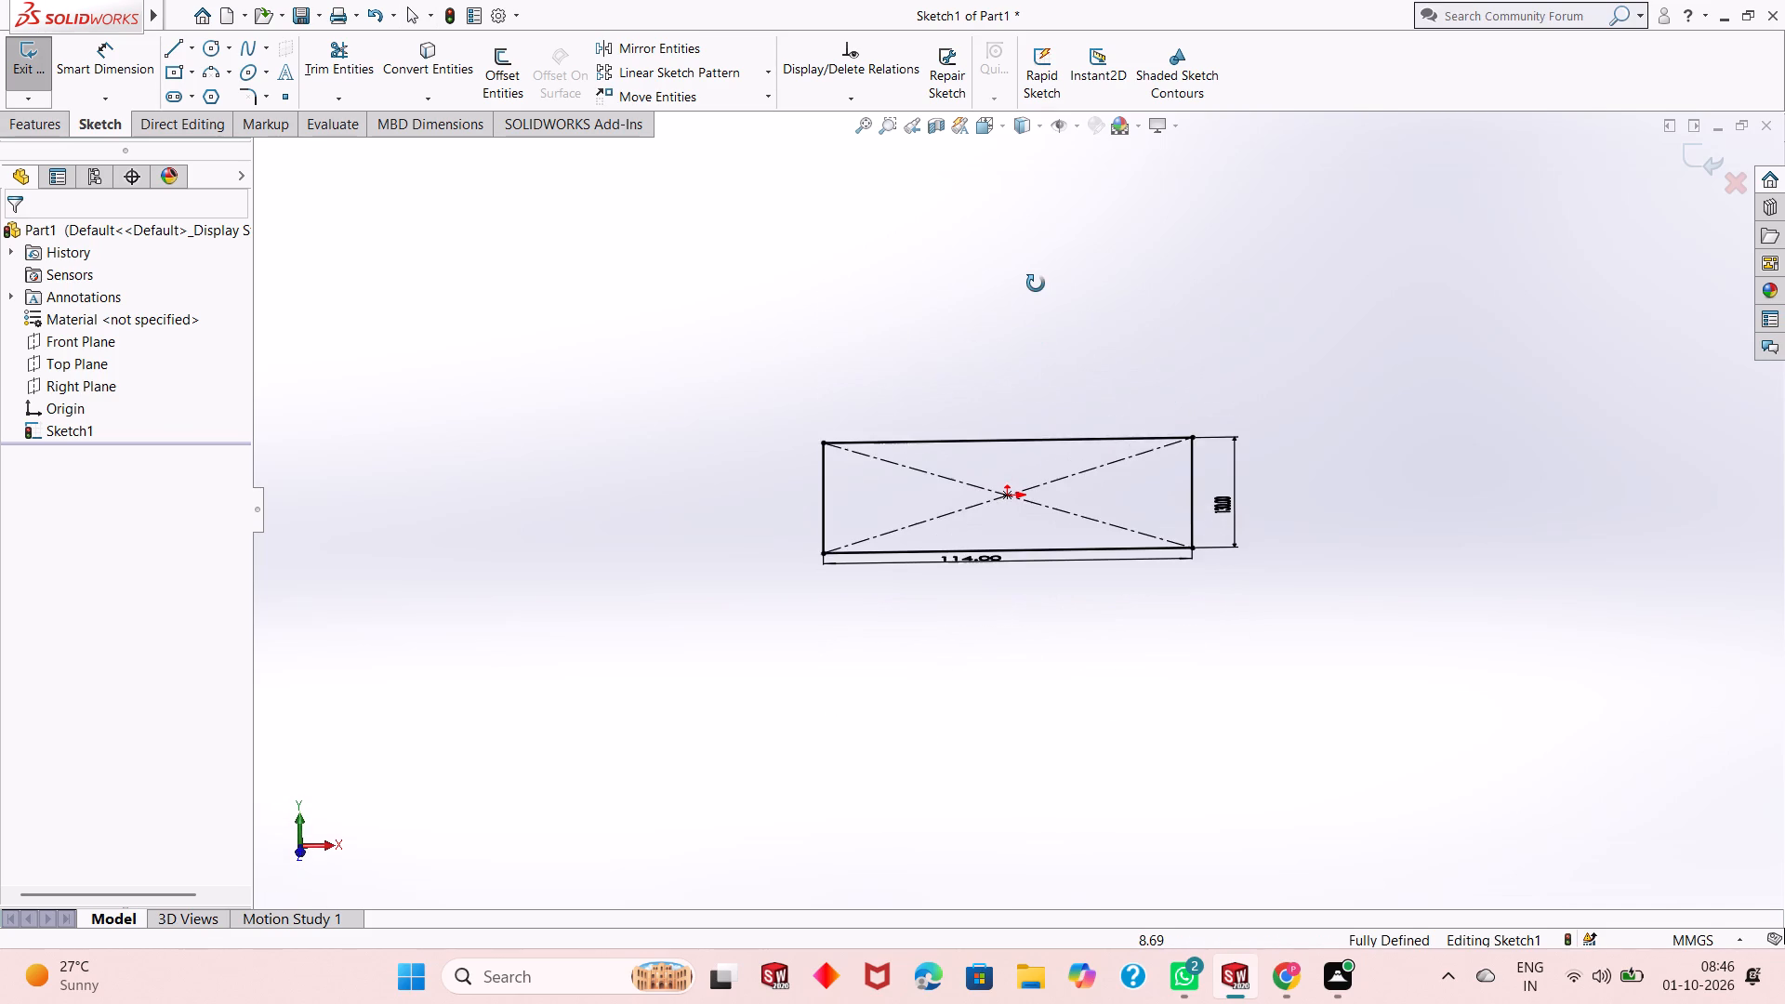
{"action": "middle_click_drag", "start_coordinate": [1036, 284], "coordinate": [1182, 310]}
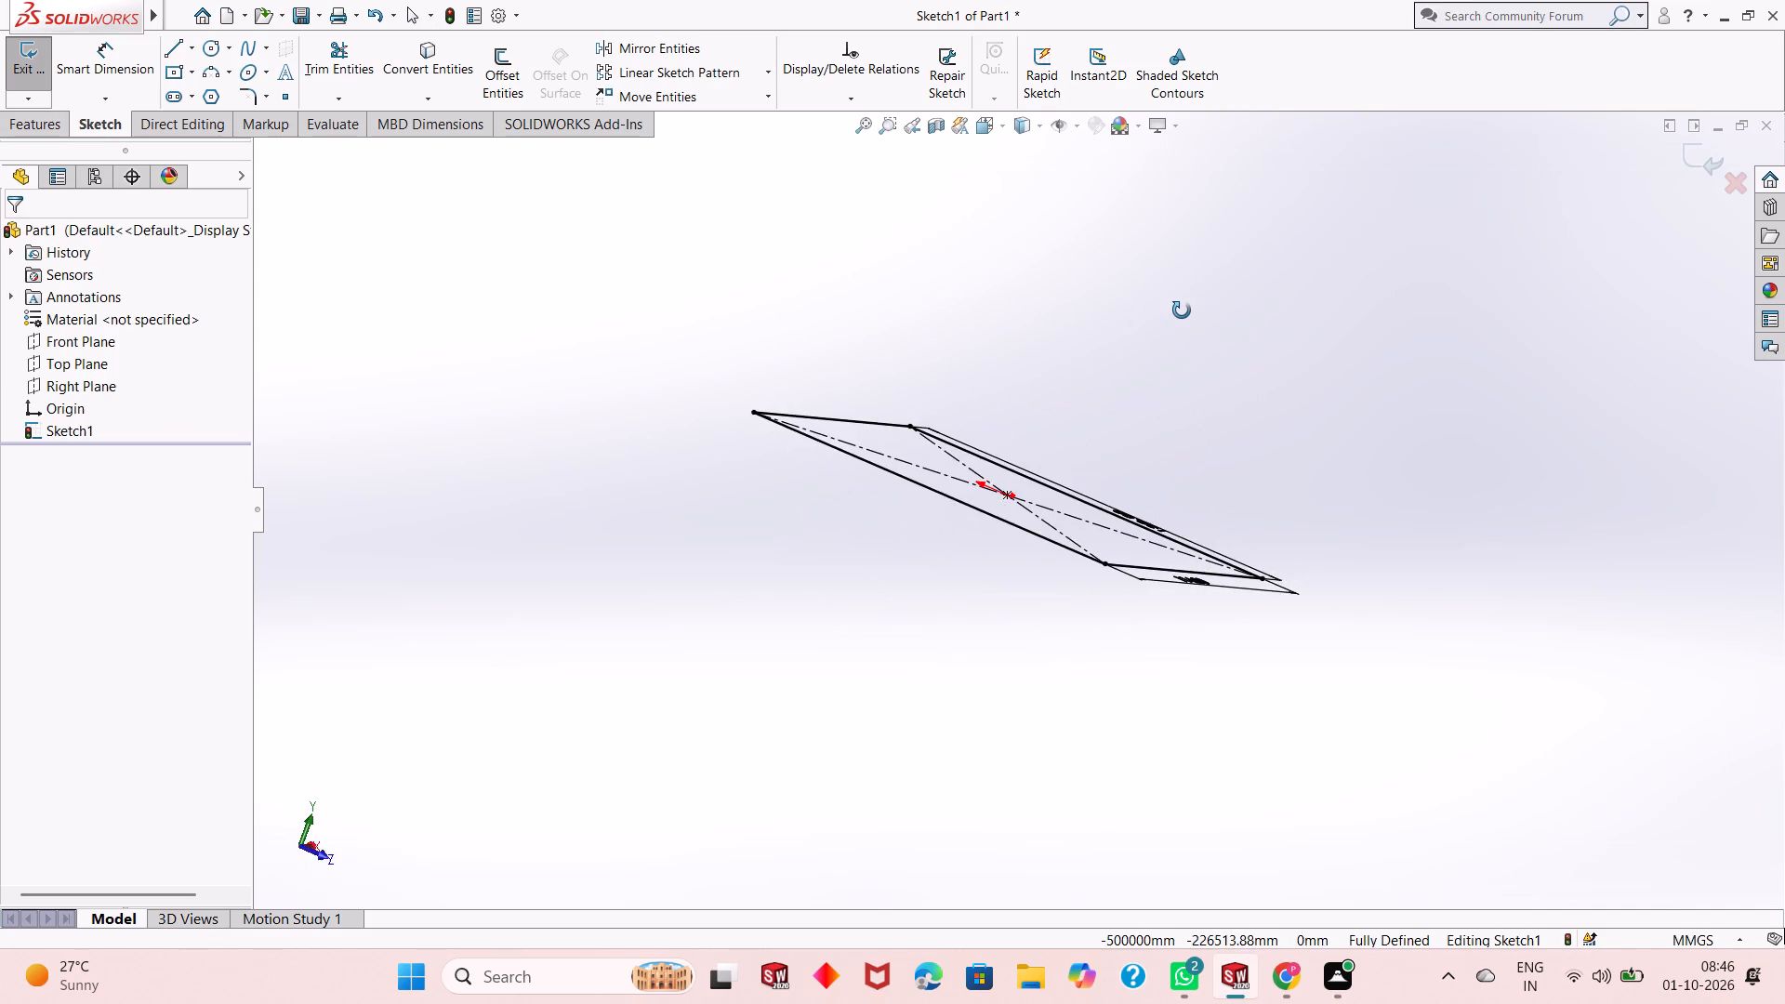
{"action": "middle_click_drag", "start_coordinate": [1182, 310], "coordinate": [1029, 547]}
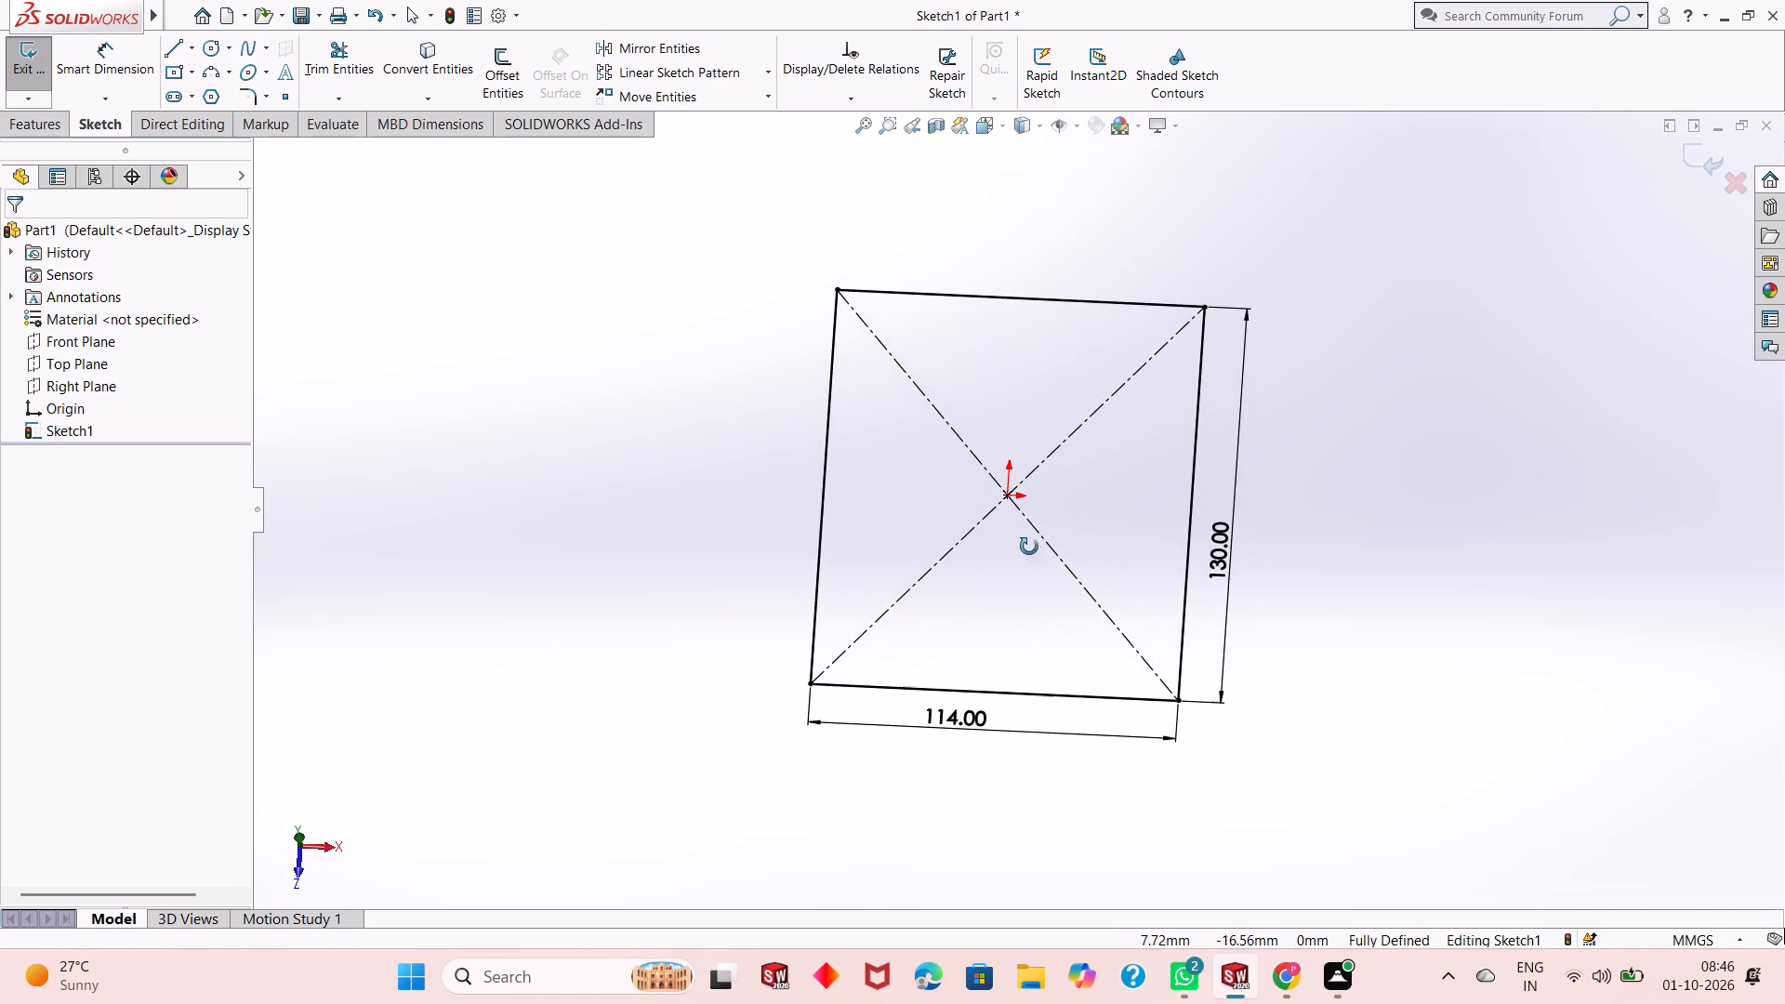
{"action": "middle_click_drag", "start_coordinate": [1029, 547], "coordinate": [1061, 506]}
{"action": "middle_click_drag", "start_coordinate": [1080, 488], "coordinate": [1074, 496]}
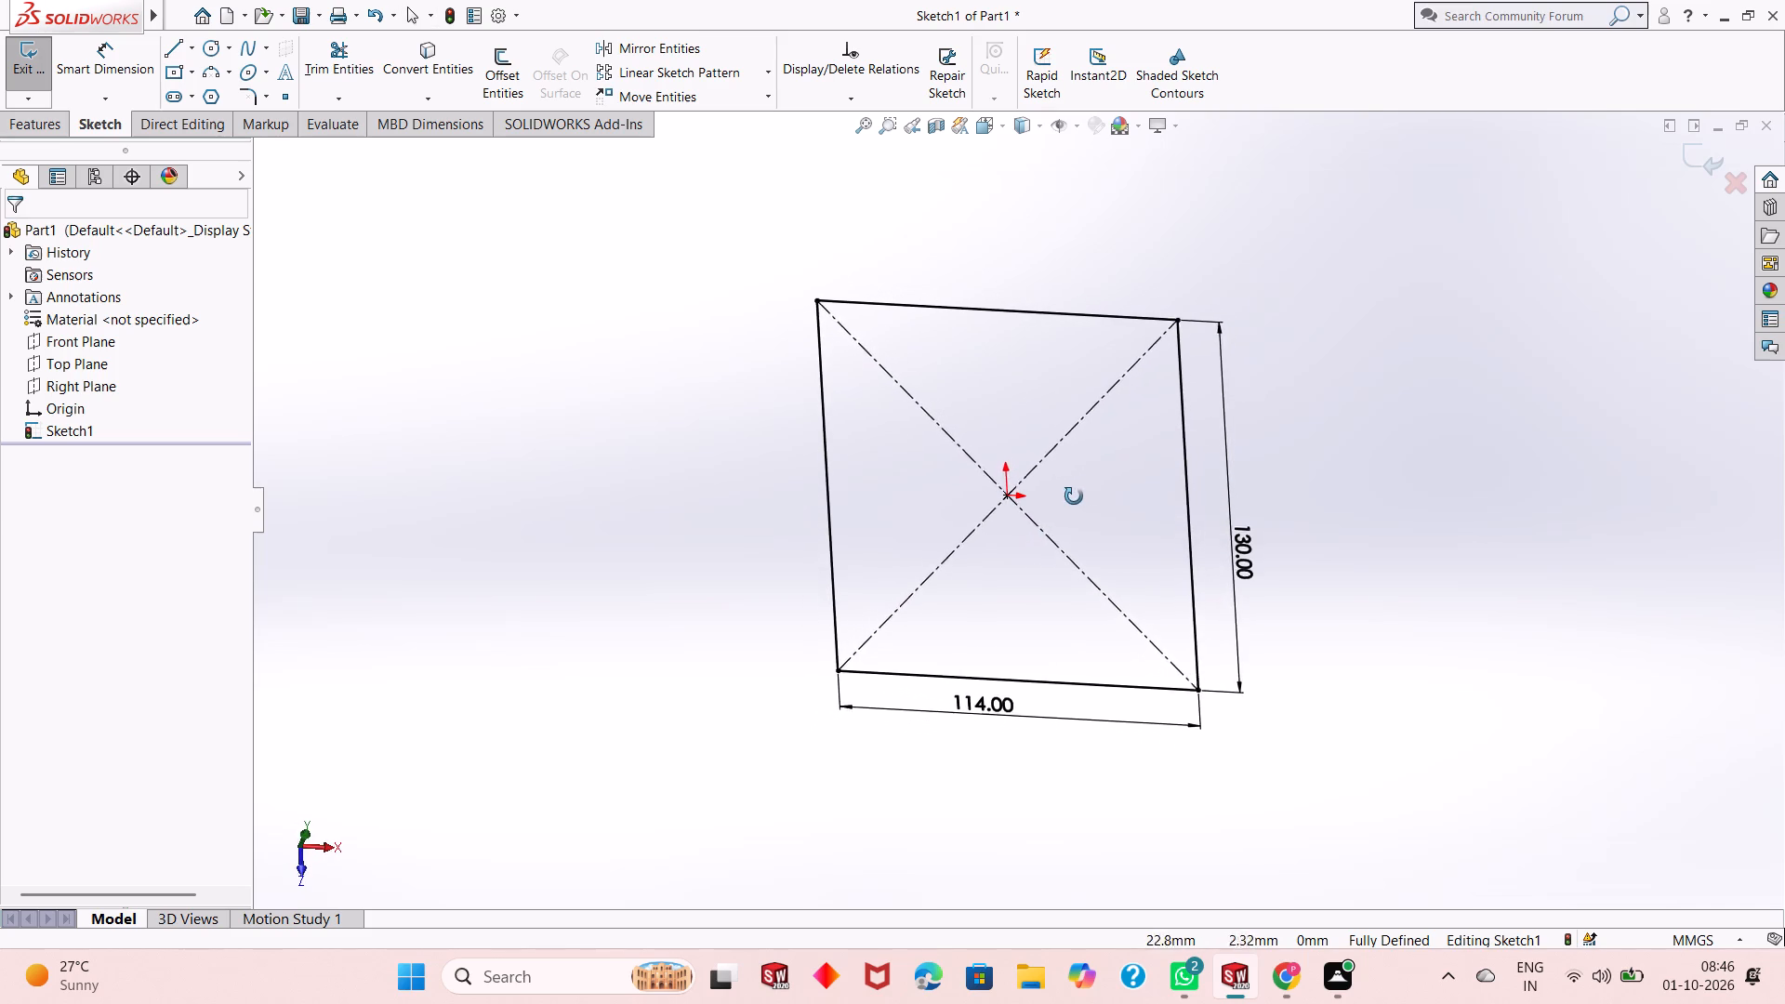
{"action": "middle_click_drag", "start_coordinate": [1074, 496], "coordinate": [997, 636]}
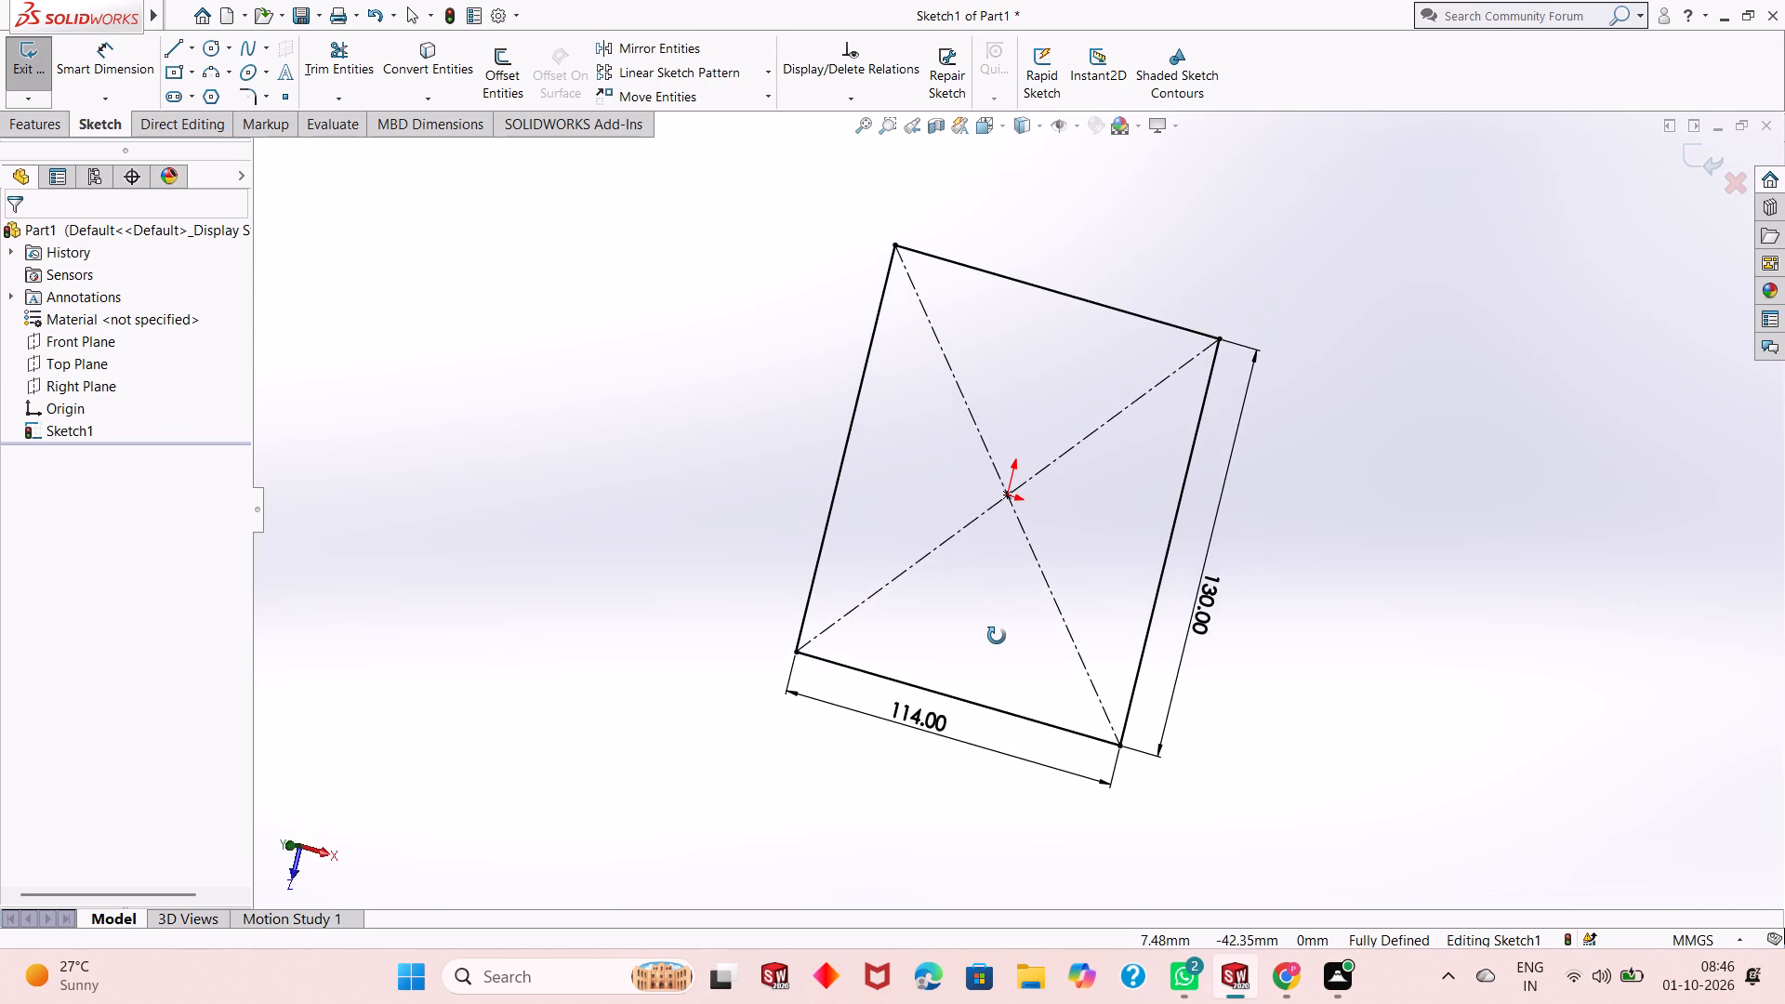
{"action": "middle_click_drag", "start_coordinate": [997, 636], "coordinate": [1056, 609]}
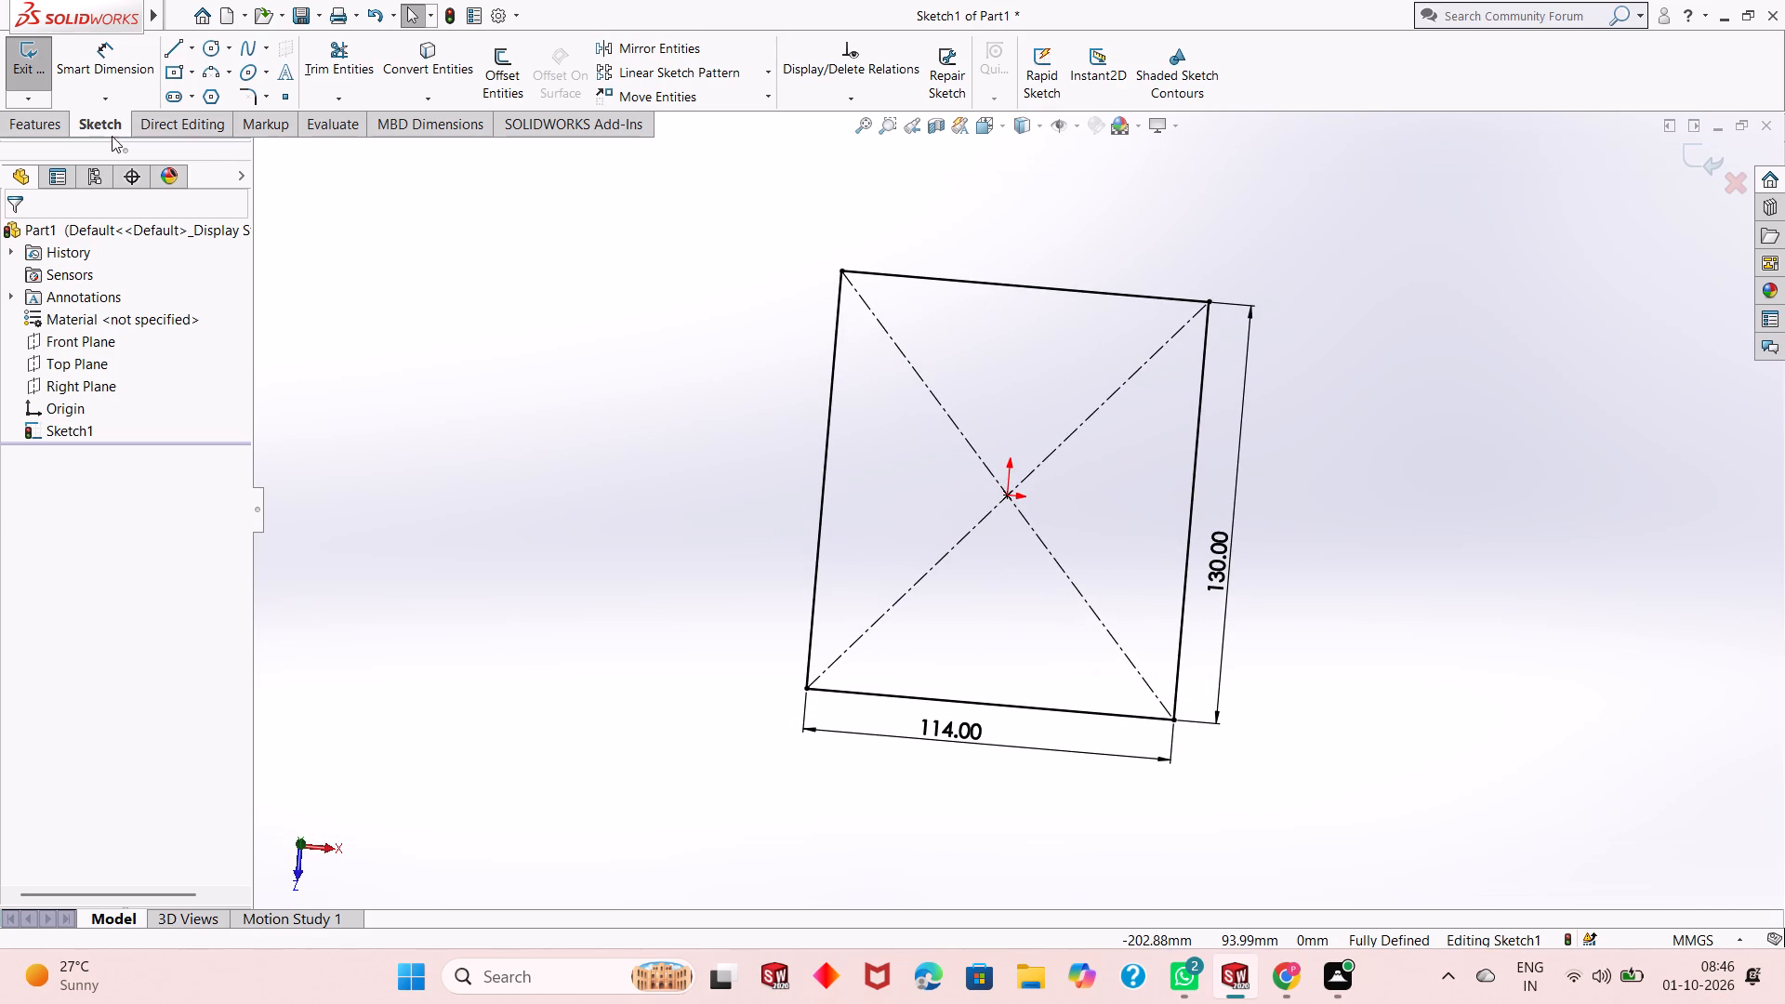
{"action": "left_click", "coordinate": [46, 127]}
{"action": "left_click", "coordinate": [40, 88]}
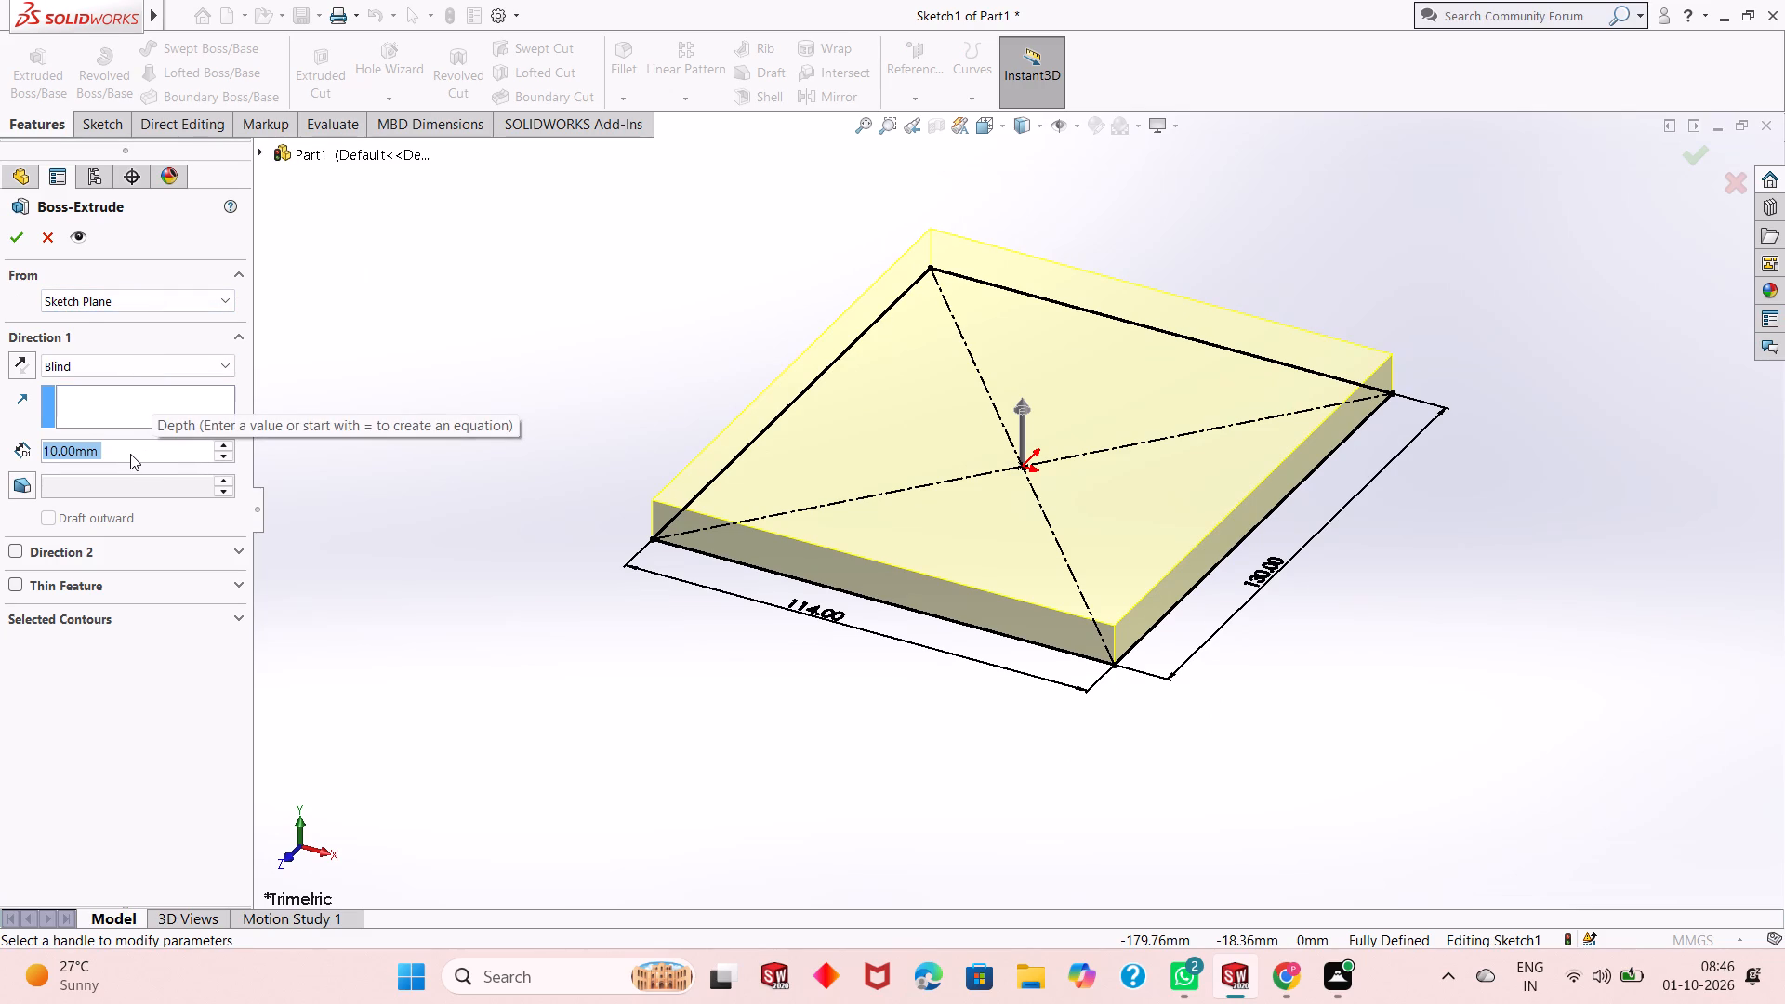
{"action": "key", "text": "7"}
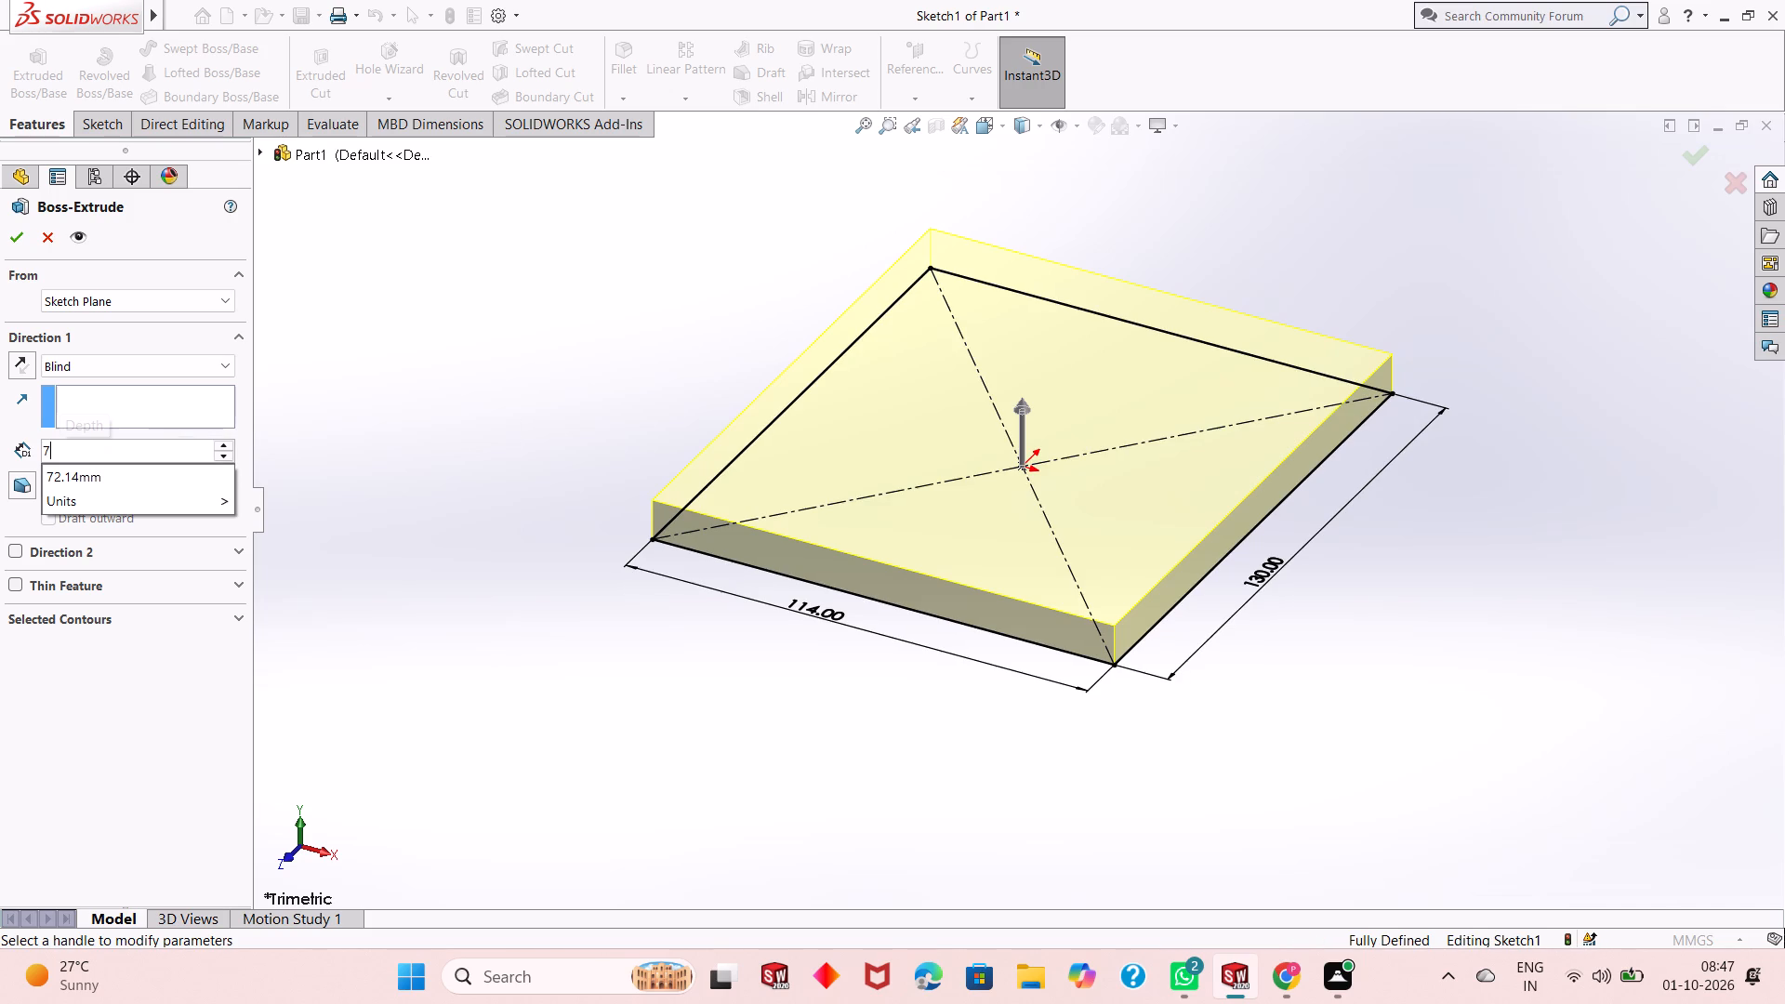
{"action": "key", "text": "Return"}
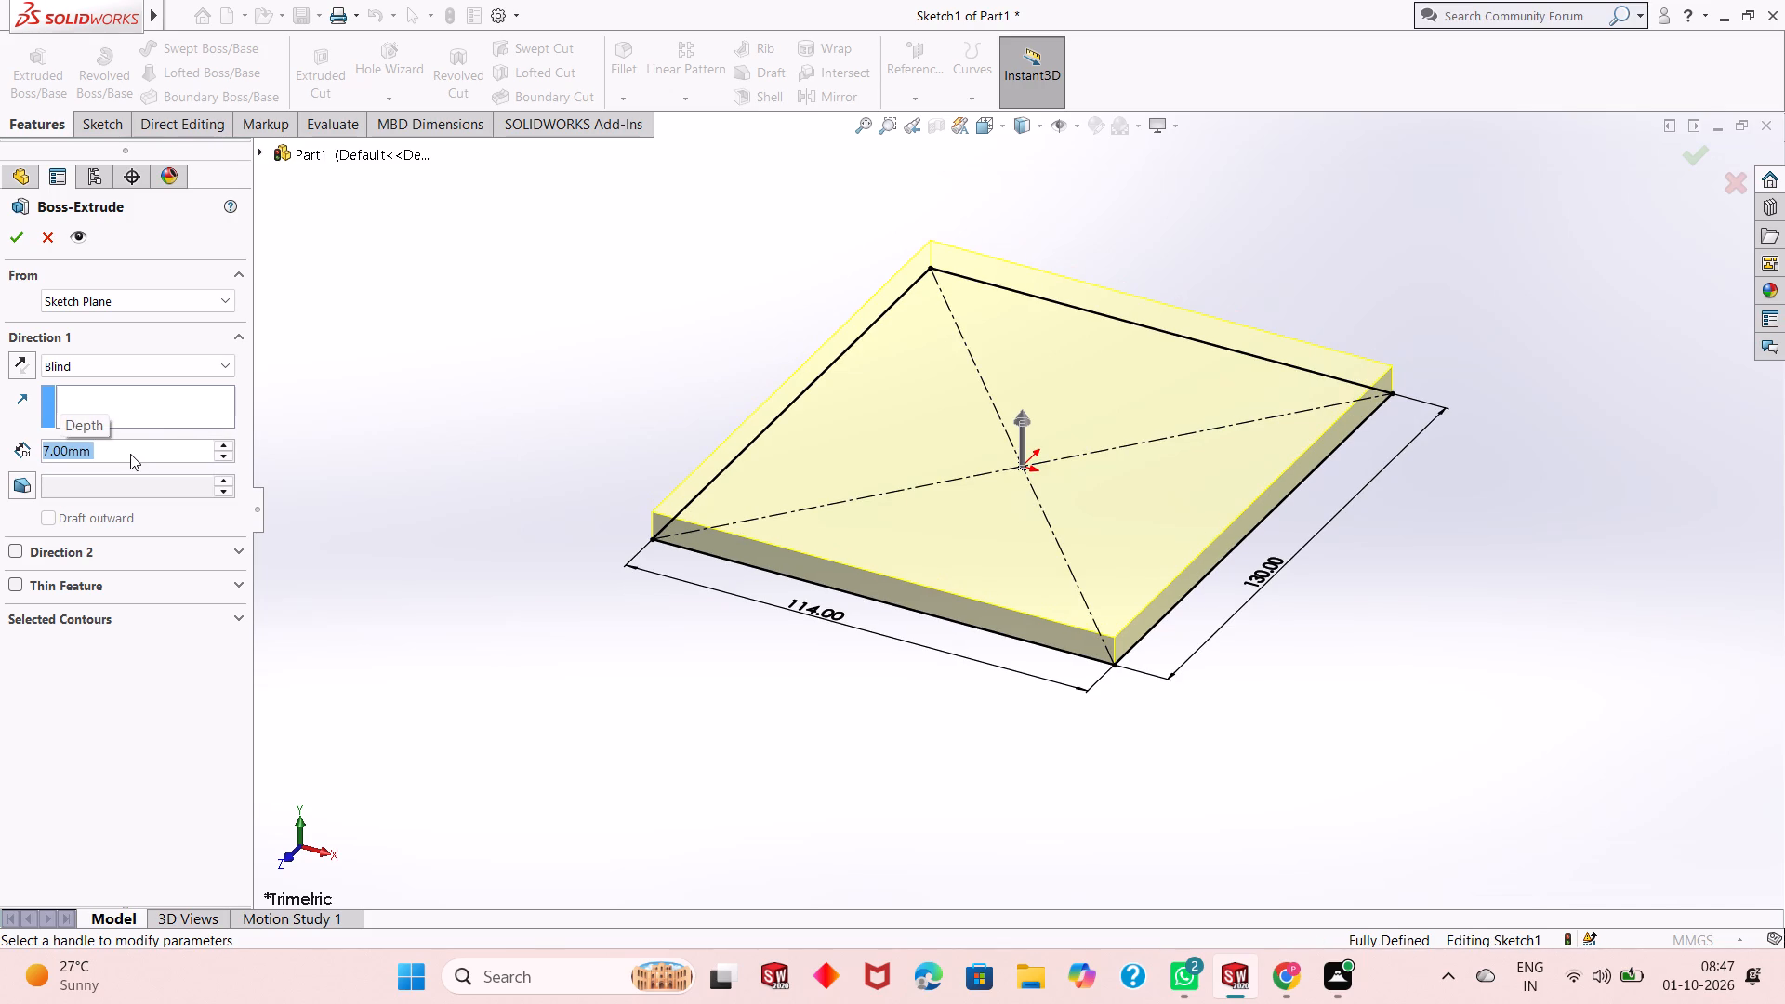
{"action": "left_click", "coordinate": [8, 242]}
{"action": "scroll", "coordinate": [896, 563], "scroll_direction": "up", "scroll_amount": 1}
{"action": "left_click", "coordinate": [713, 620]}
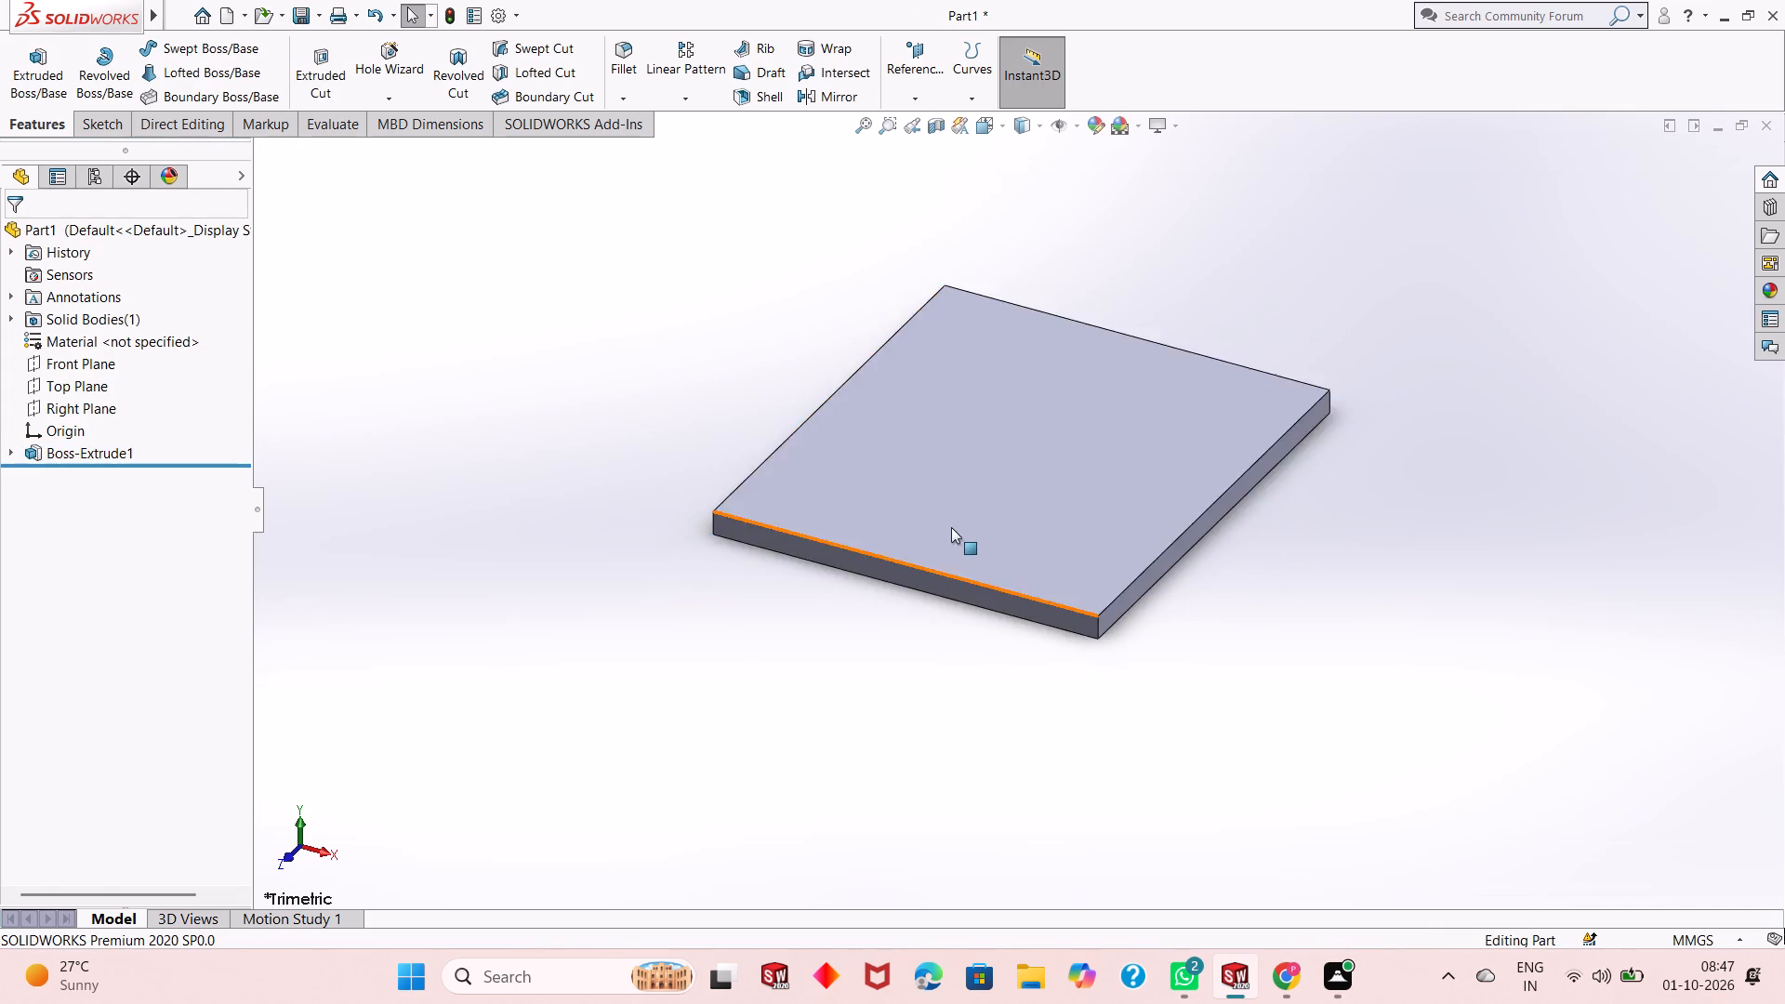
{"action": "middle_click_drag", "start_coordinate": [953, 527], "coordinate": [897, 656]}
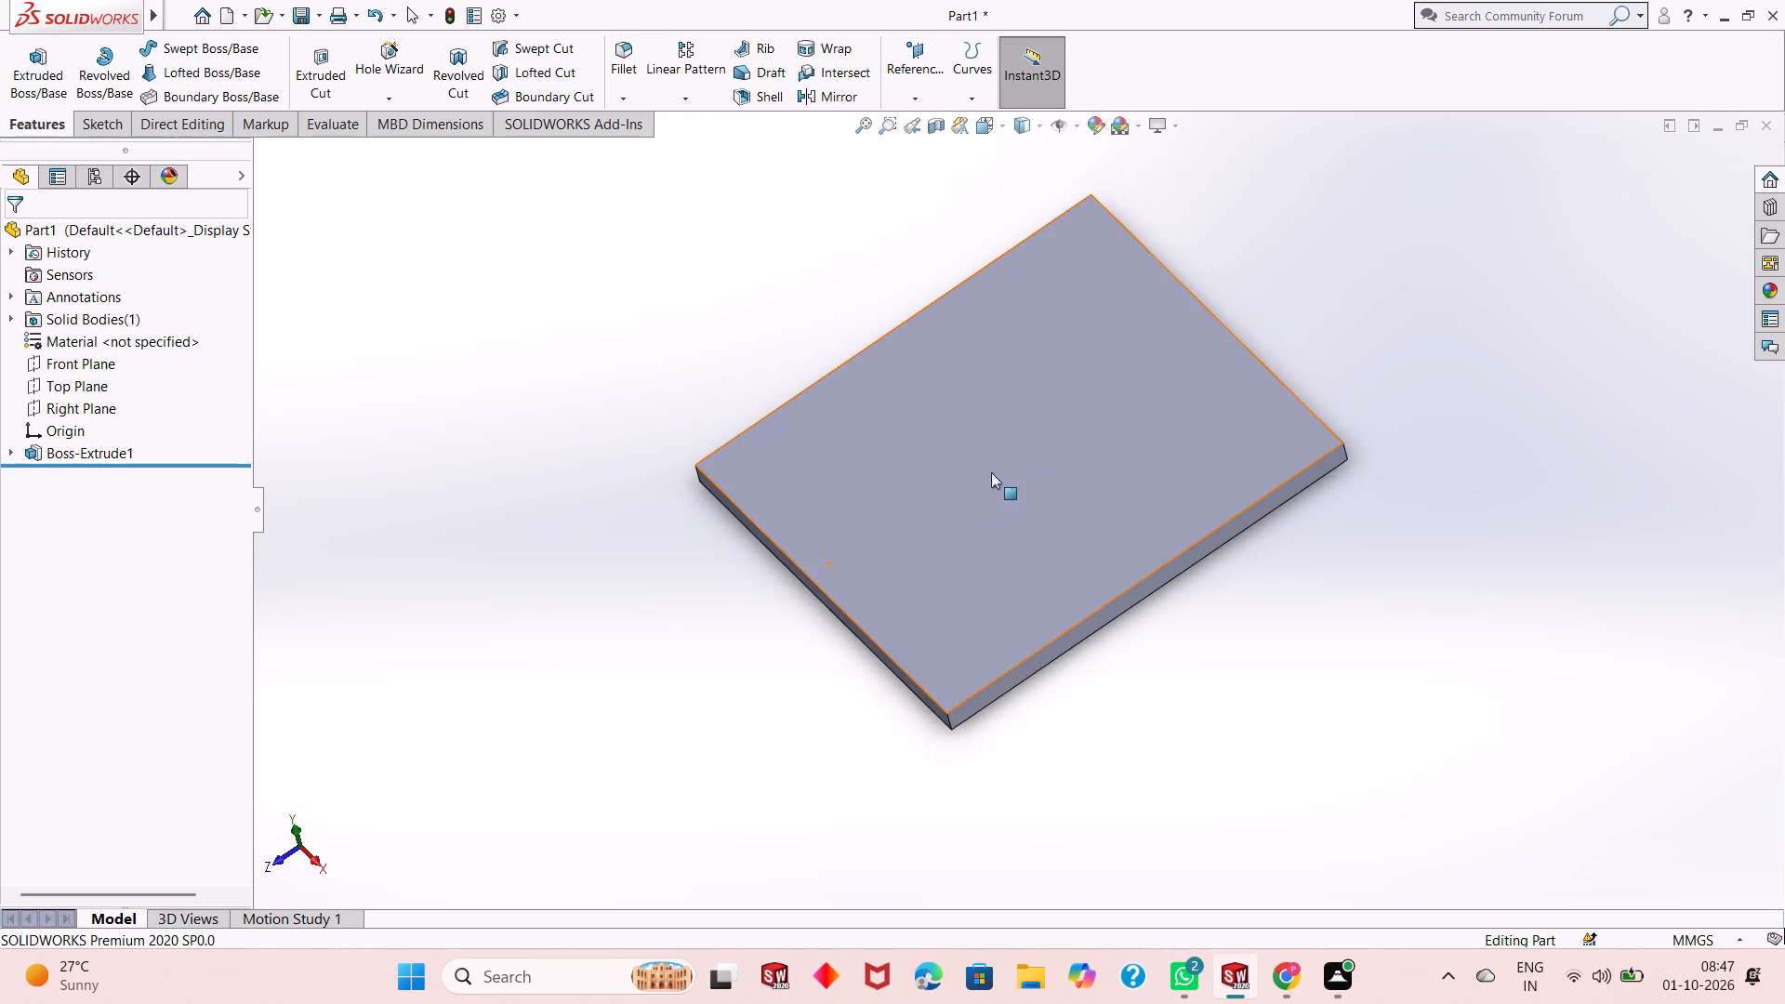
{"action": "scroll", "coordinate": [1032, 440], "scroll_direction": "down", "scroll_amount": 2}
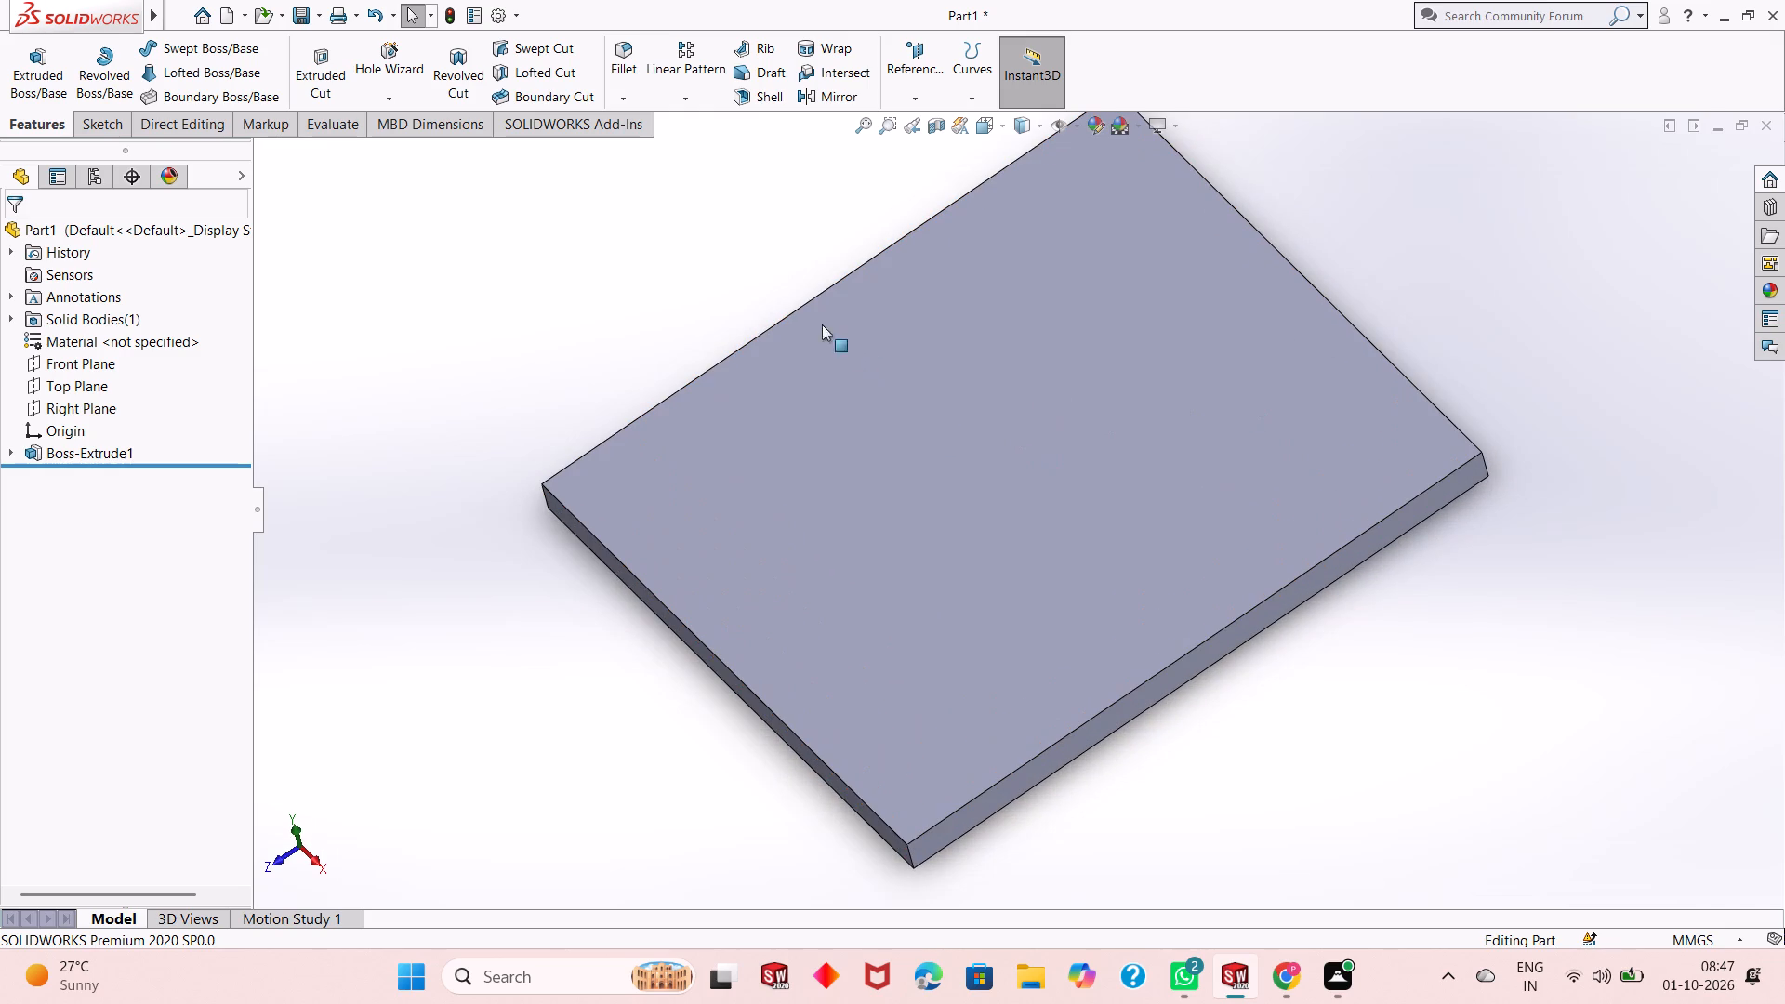
Fillet the four vertical corner edges of the plate with a 10 mm radius.
{"action": "left_click", "coordinate": [626, 62]}
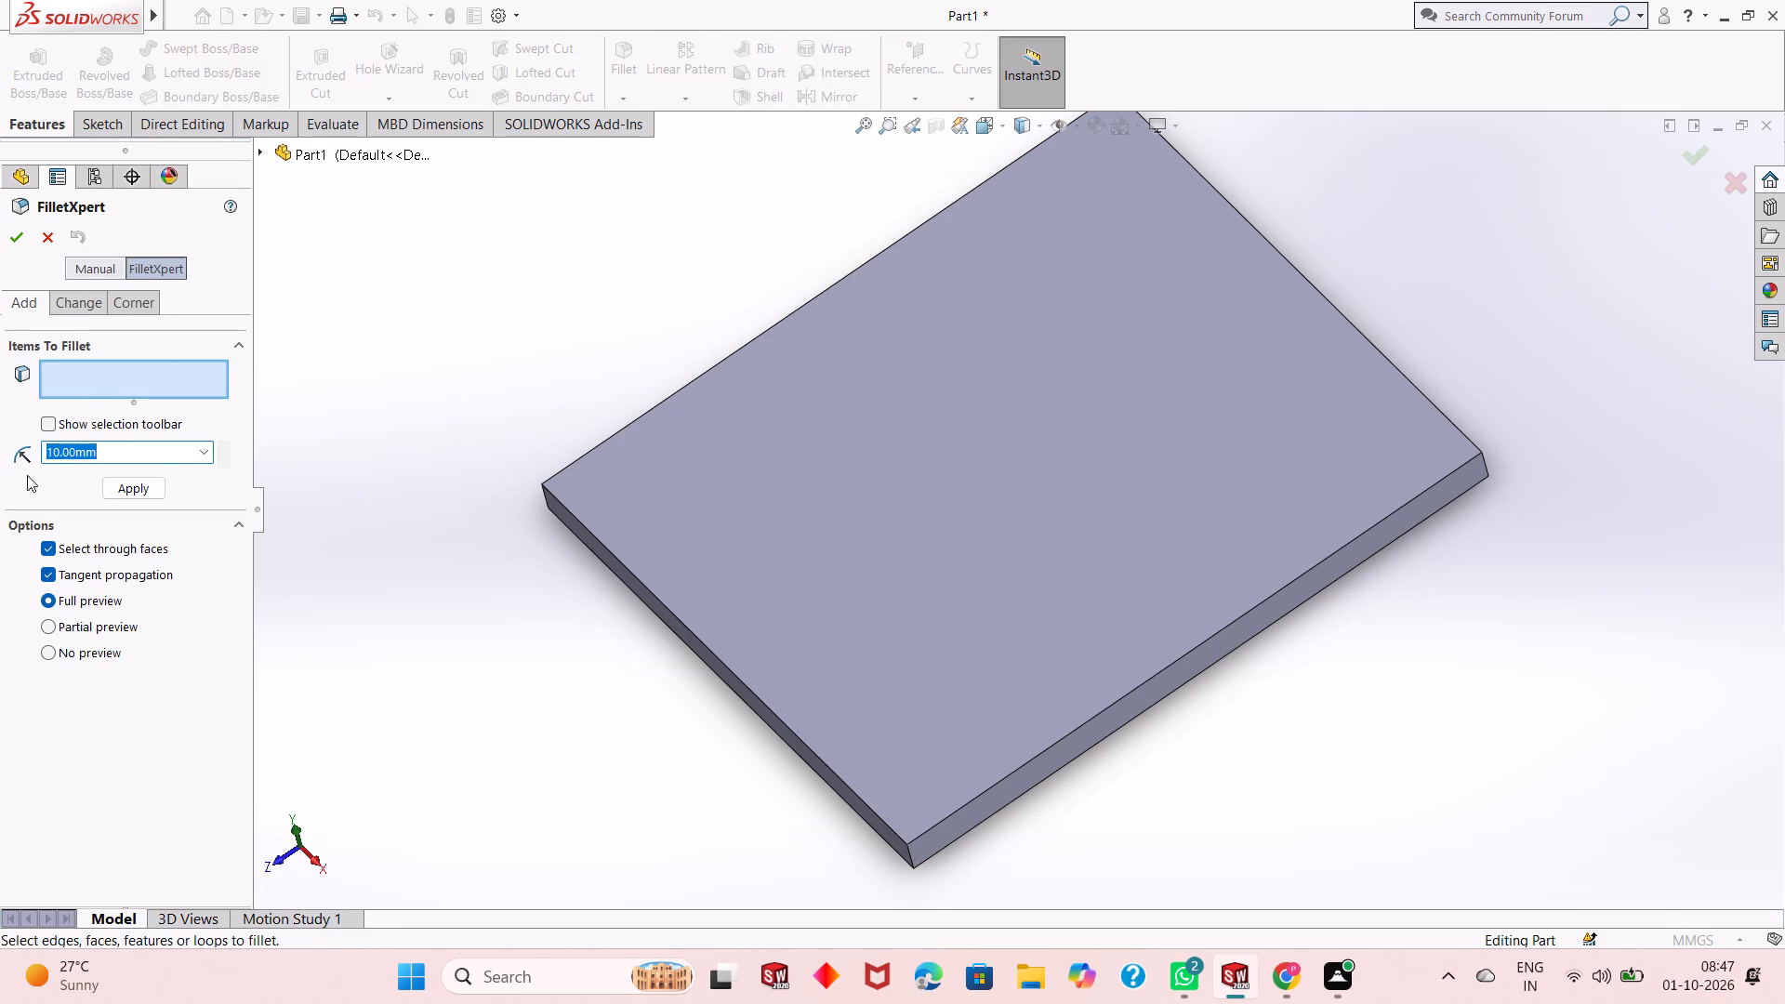
{"action": "key", "text": "Return"}
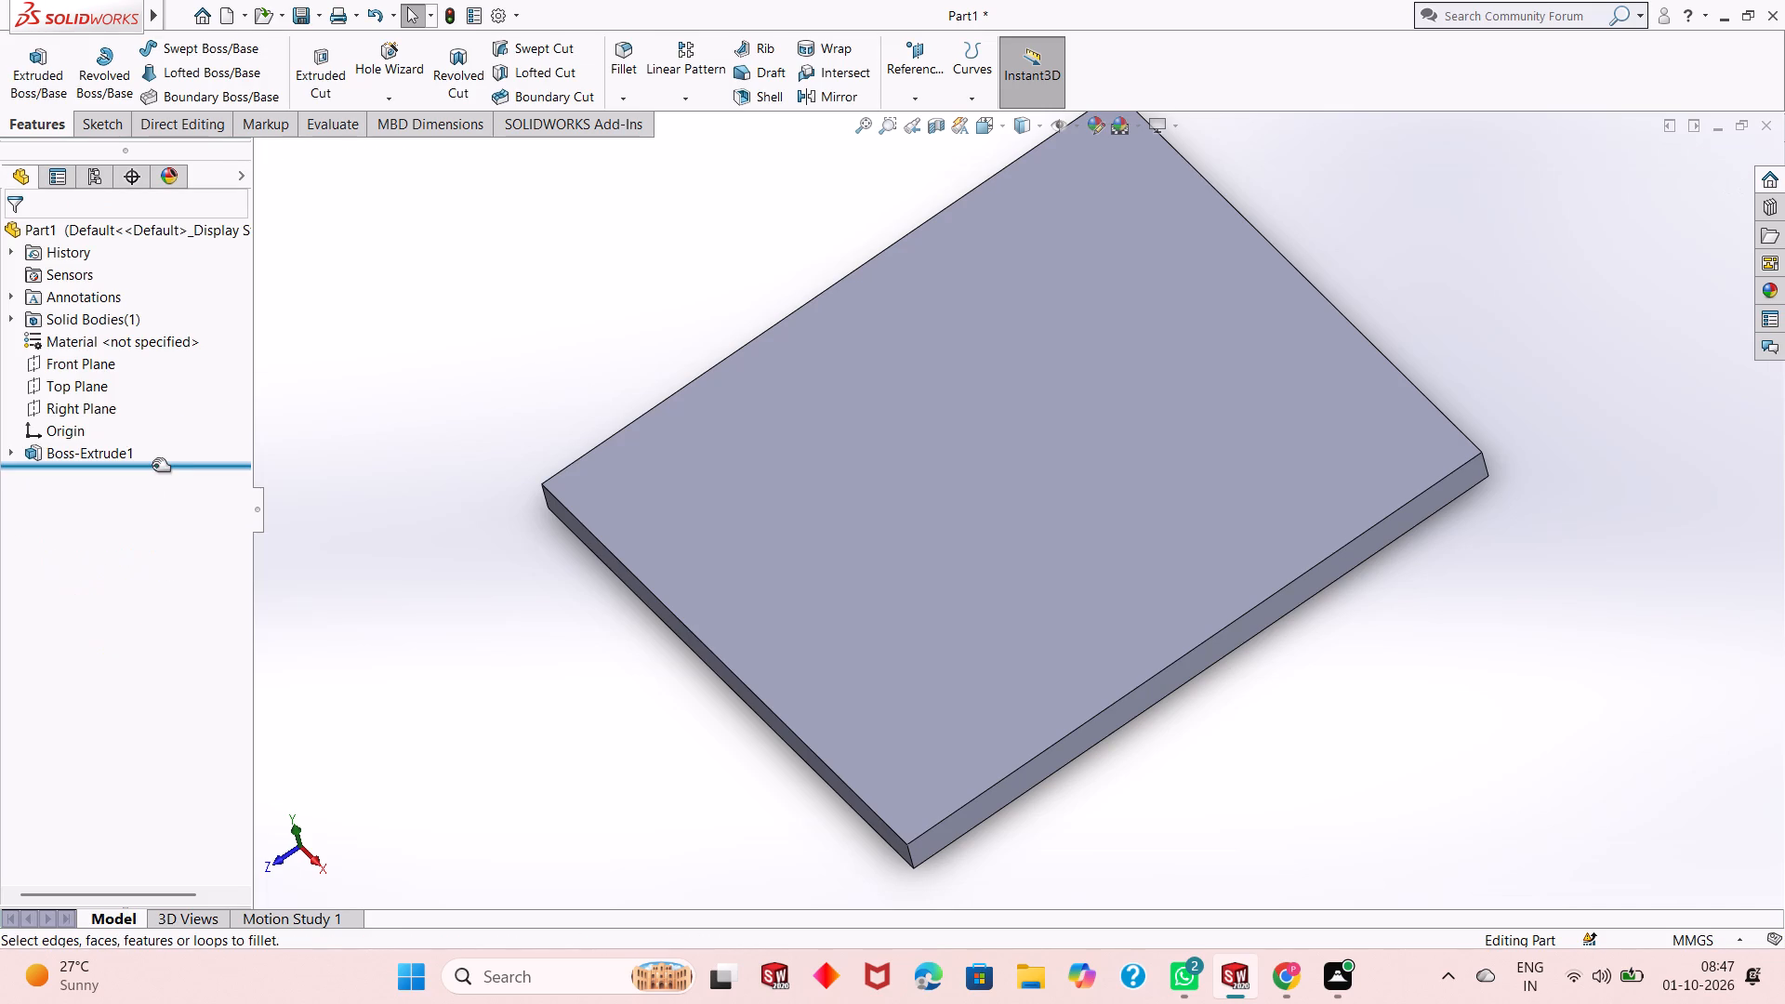
{"action": "left_click", "coordinate": [628, 54]}
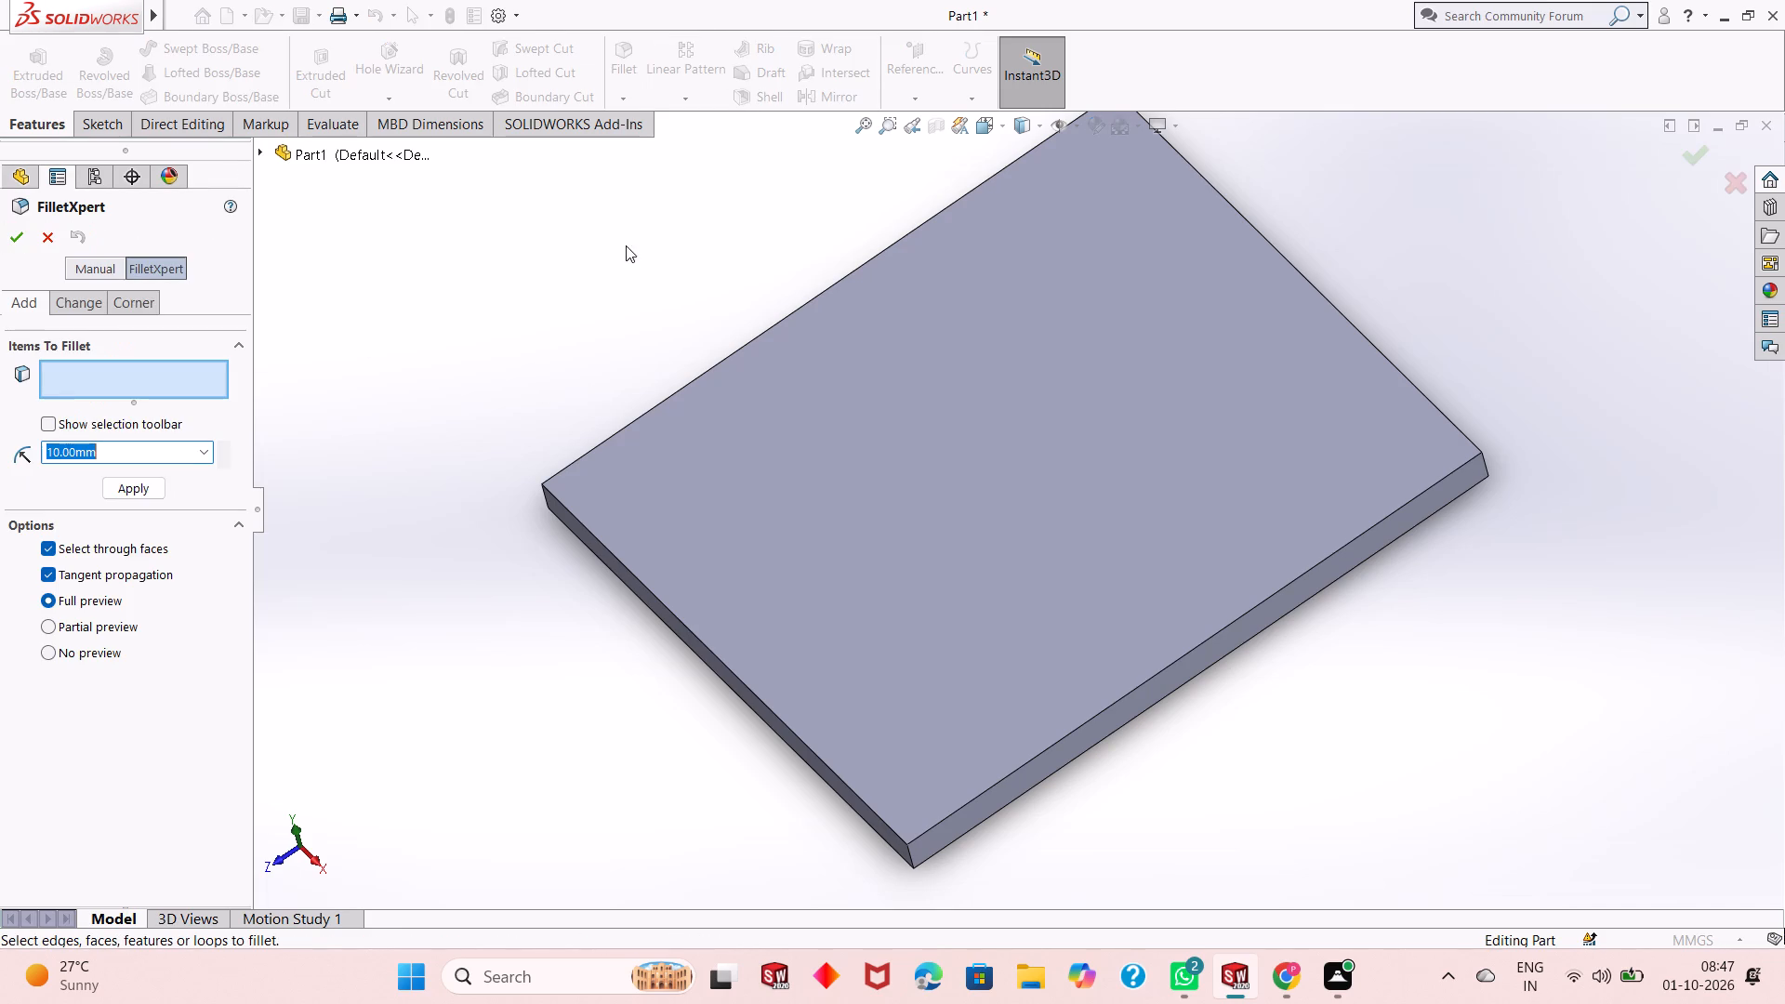
{"action": "scroll", "coordinate": [793, 510], "scroll_direction": "up", "scroll_amount": 1}
{"action": "middle_click_drag", "start_coordinate": [920, 578], "coordinate": [918, 460]}
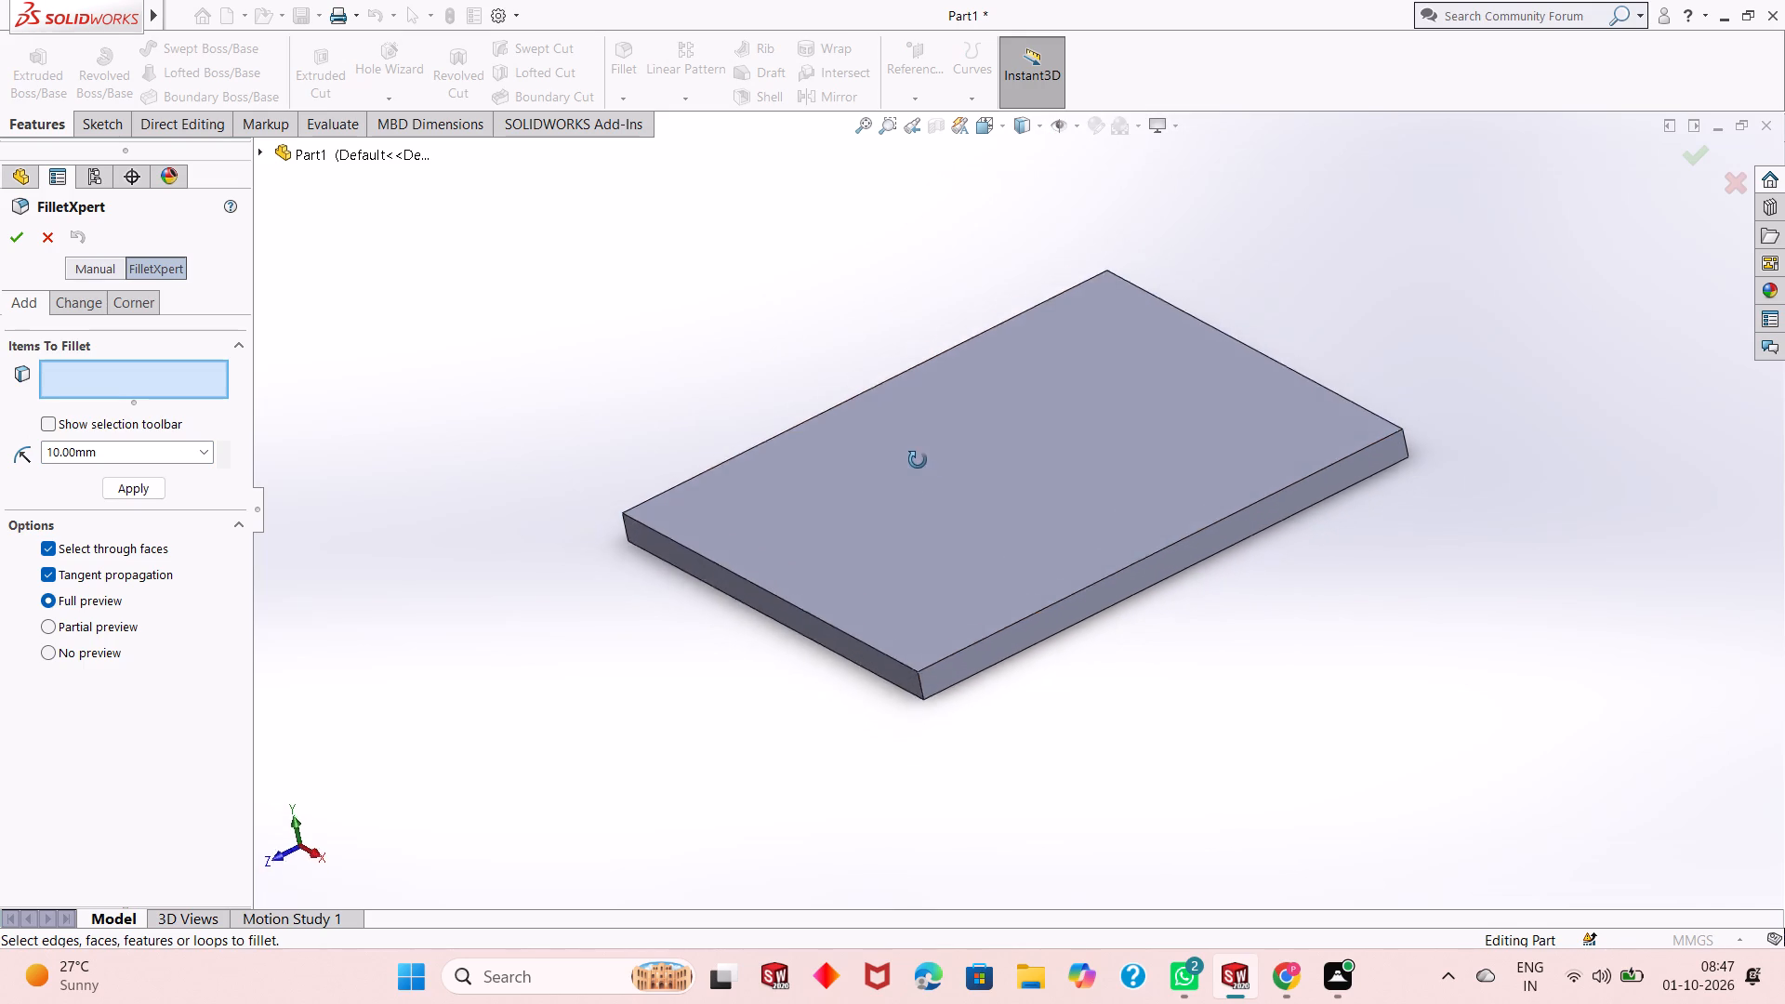
{"action": "middle_click_drag", "start_coordinate": [918, 460], "coordinate": [926, 320]}
{"action": "scroll", "coordinate": [918, 439], "scroll_direction": "down", "scroll_amount": 1}
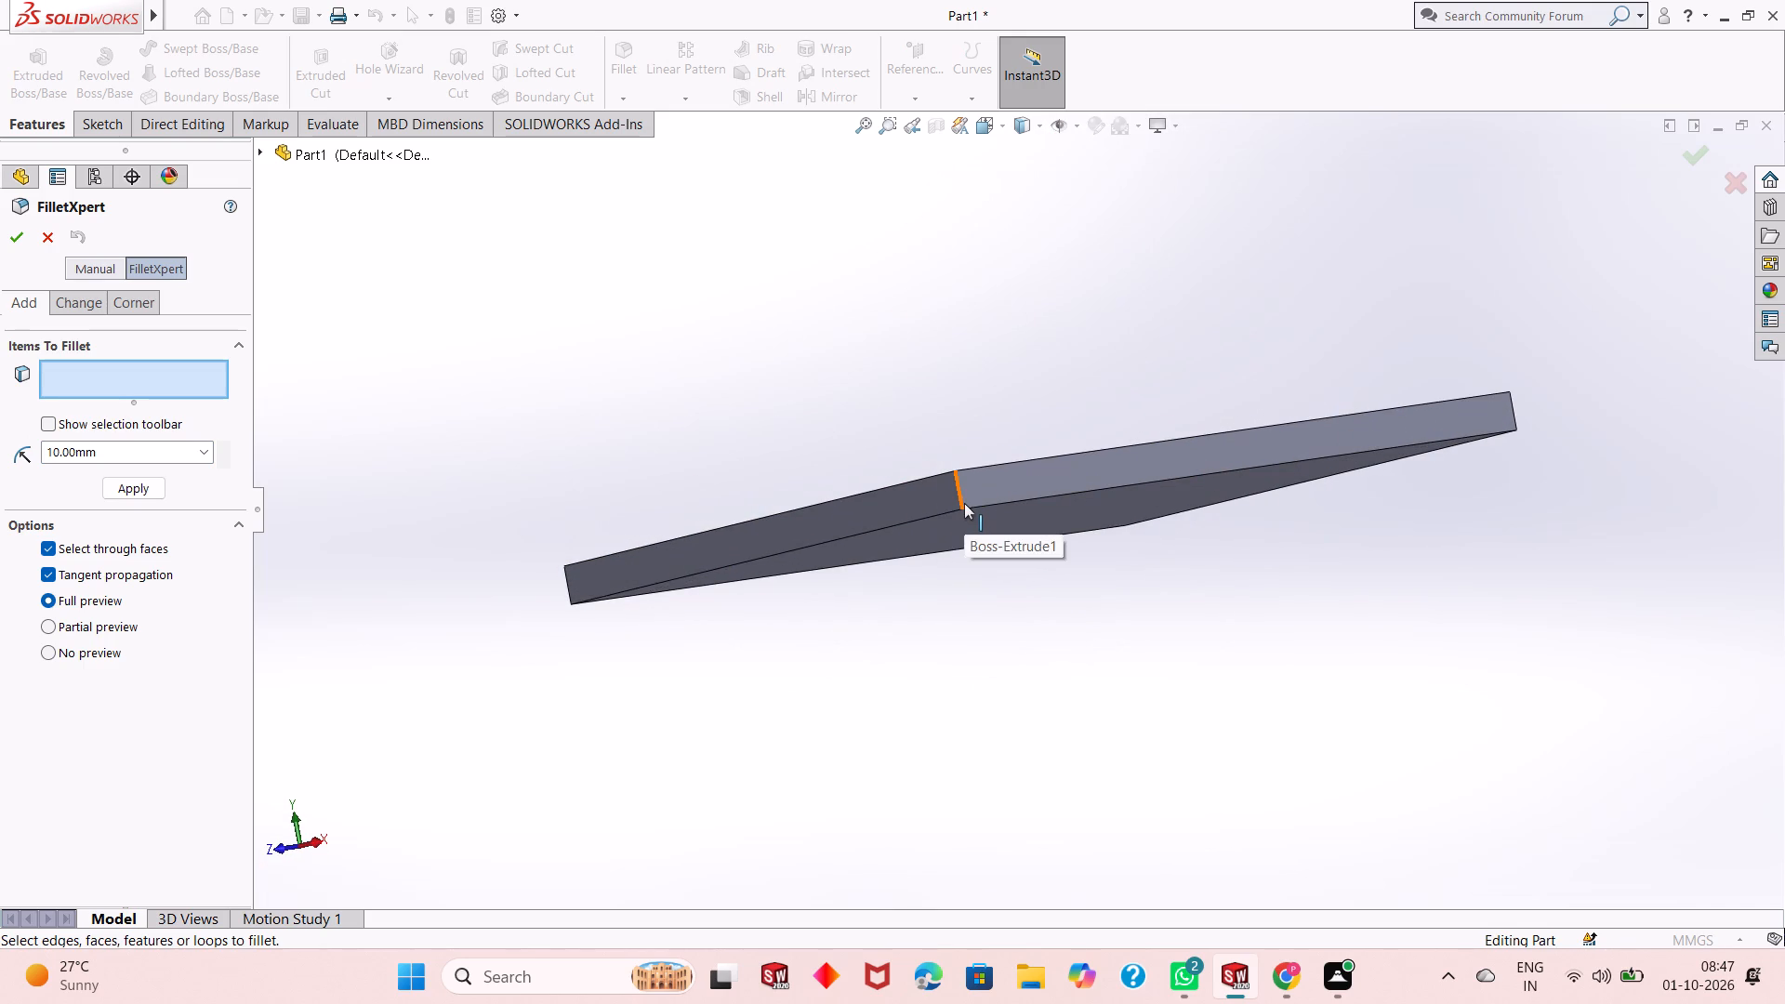
{"action": "left_click", "coordinate": [964, 503]}
{"action": "middle_click_drag", "start_coordinate": [800, 494], "coordinate": [985, 486]}
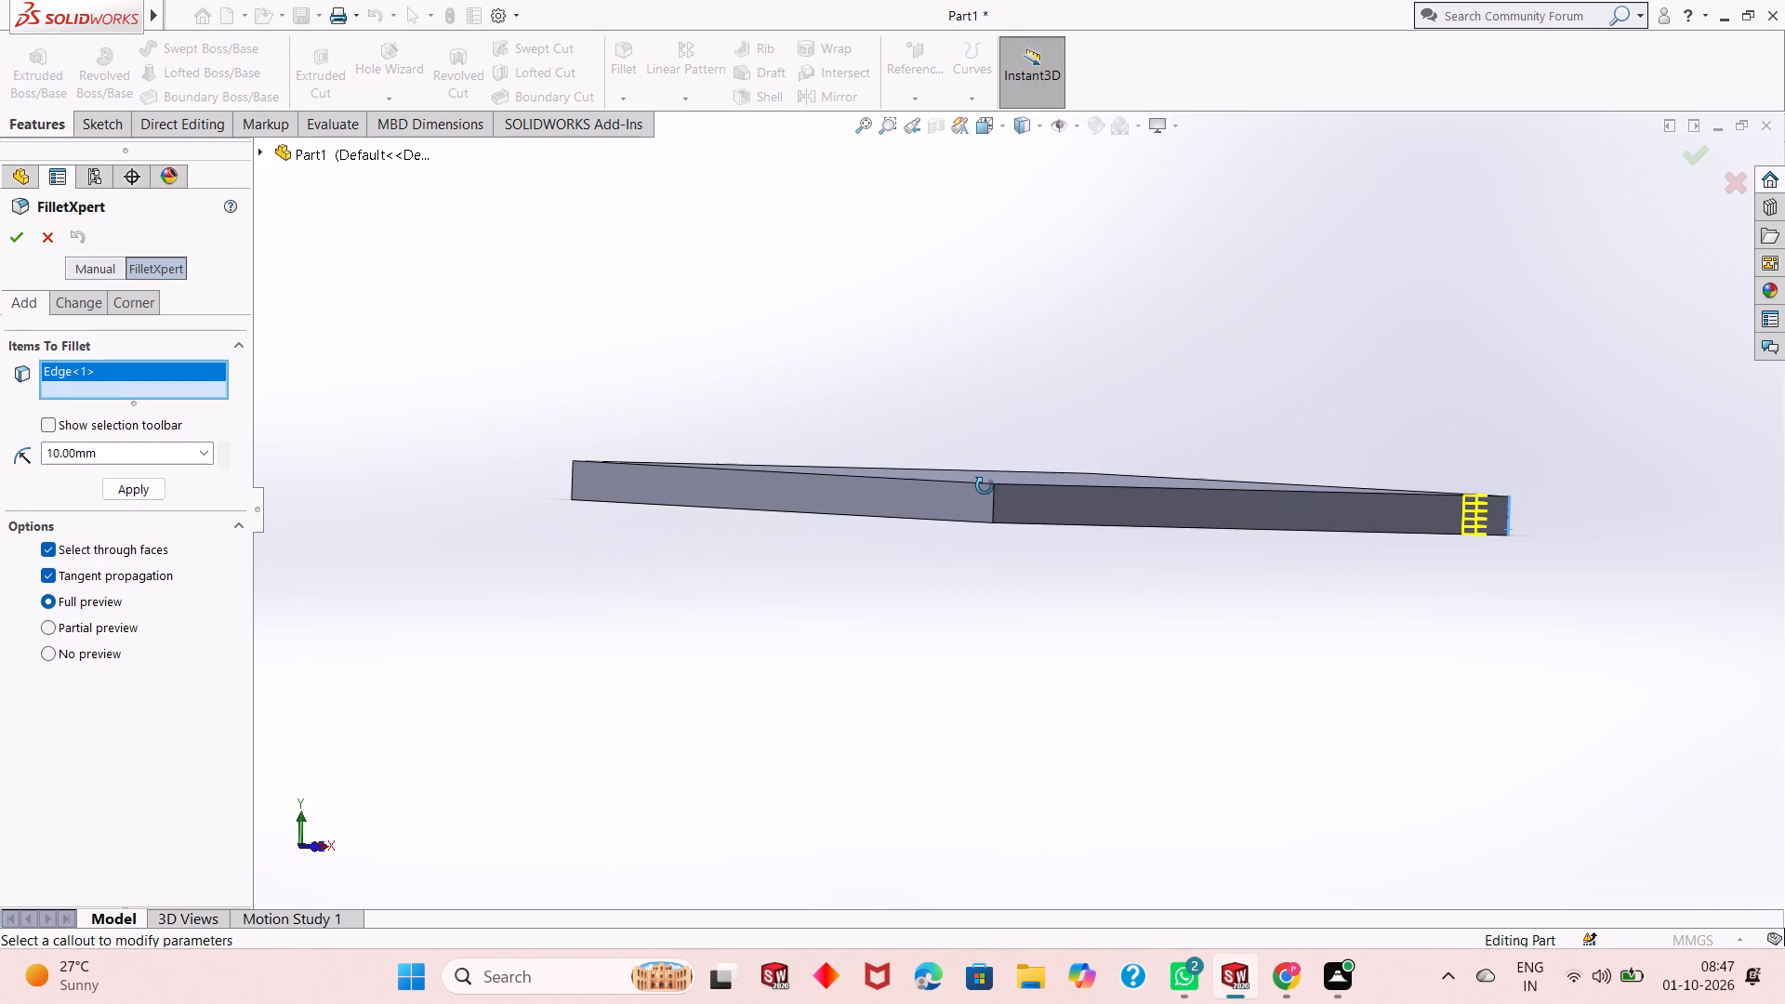
{"action": "middle_click_drag", "start_coordinate": [985, 486], "coordinate": [906, 539]}
{"action": "scroll", "coordinate": [771, 587], "scroll_direction": "down", "scroll_amount": 3}
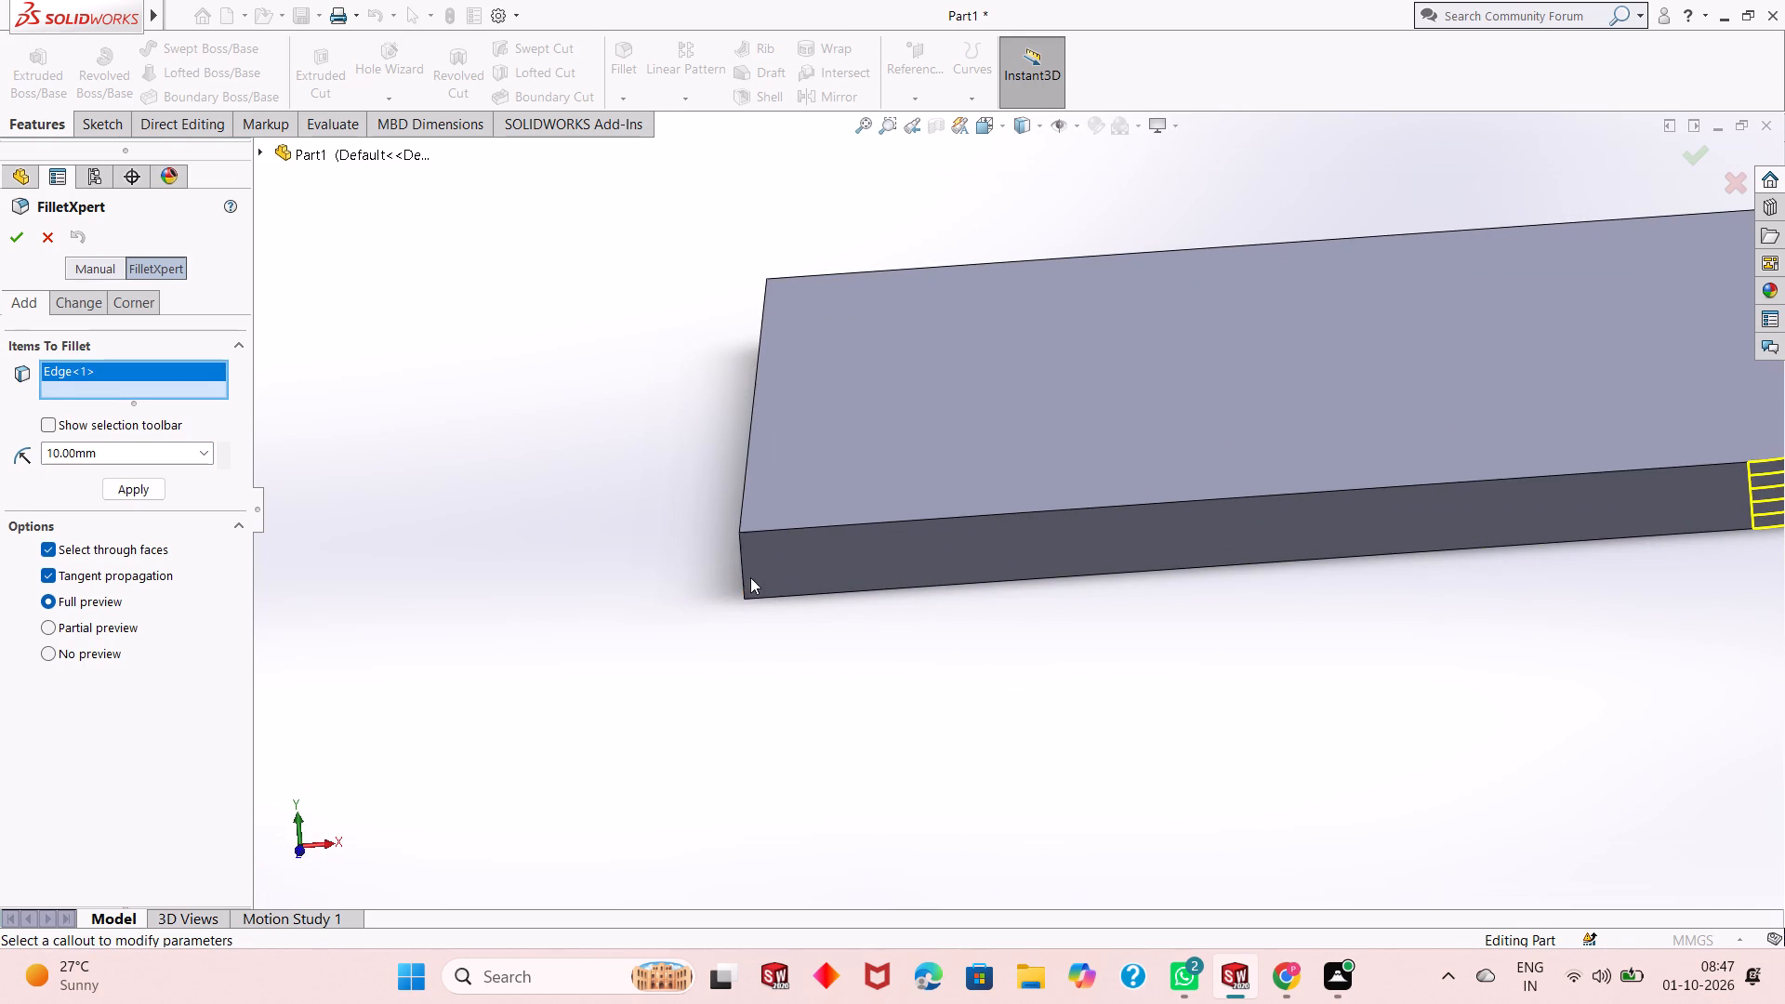
{"action": "left_click", "coordinate": [743, 568]}
{"action": "middle_click_drag", "start_coordinate": [688, 589], "coordinate": [789, 553]}
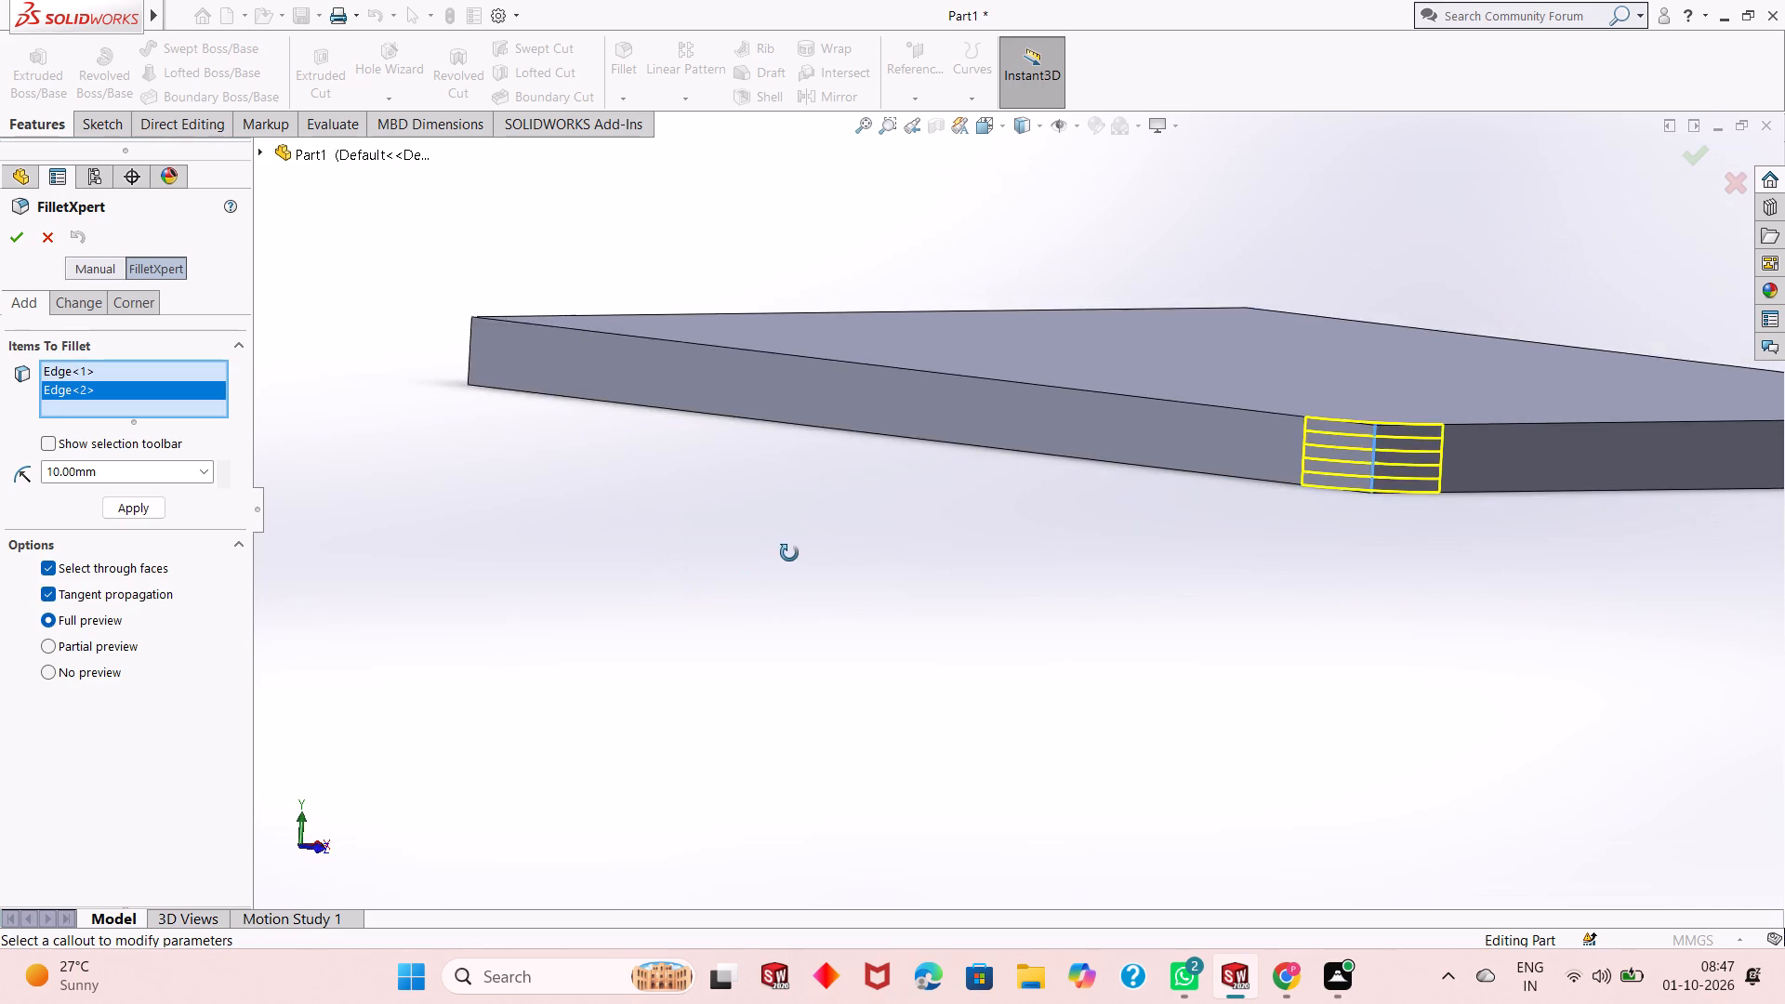
{"action": "middle_click_drag", "start_coordinate": [789, 553], "coordinate": [920, 640]}
{"action": "left_click", "coordinate": [880, 564]}
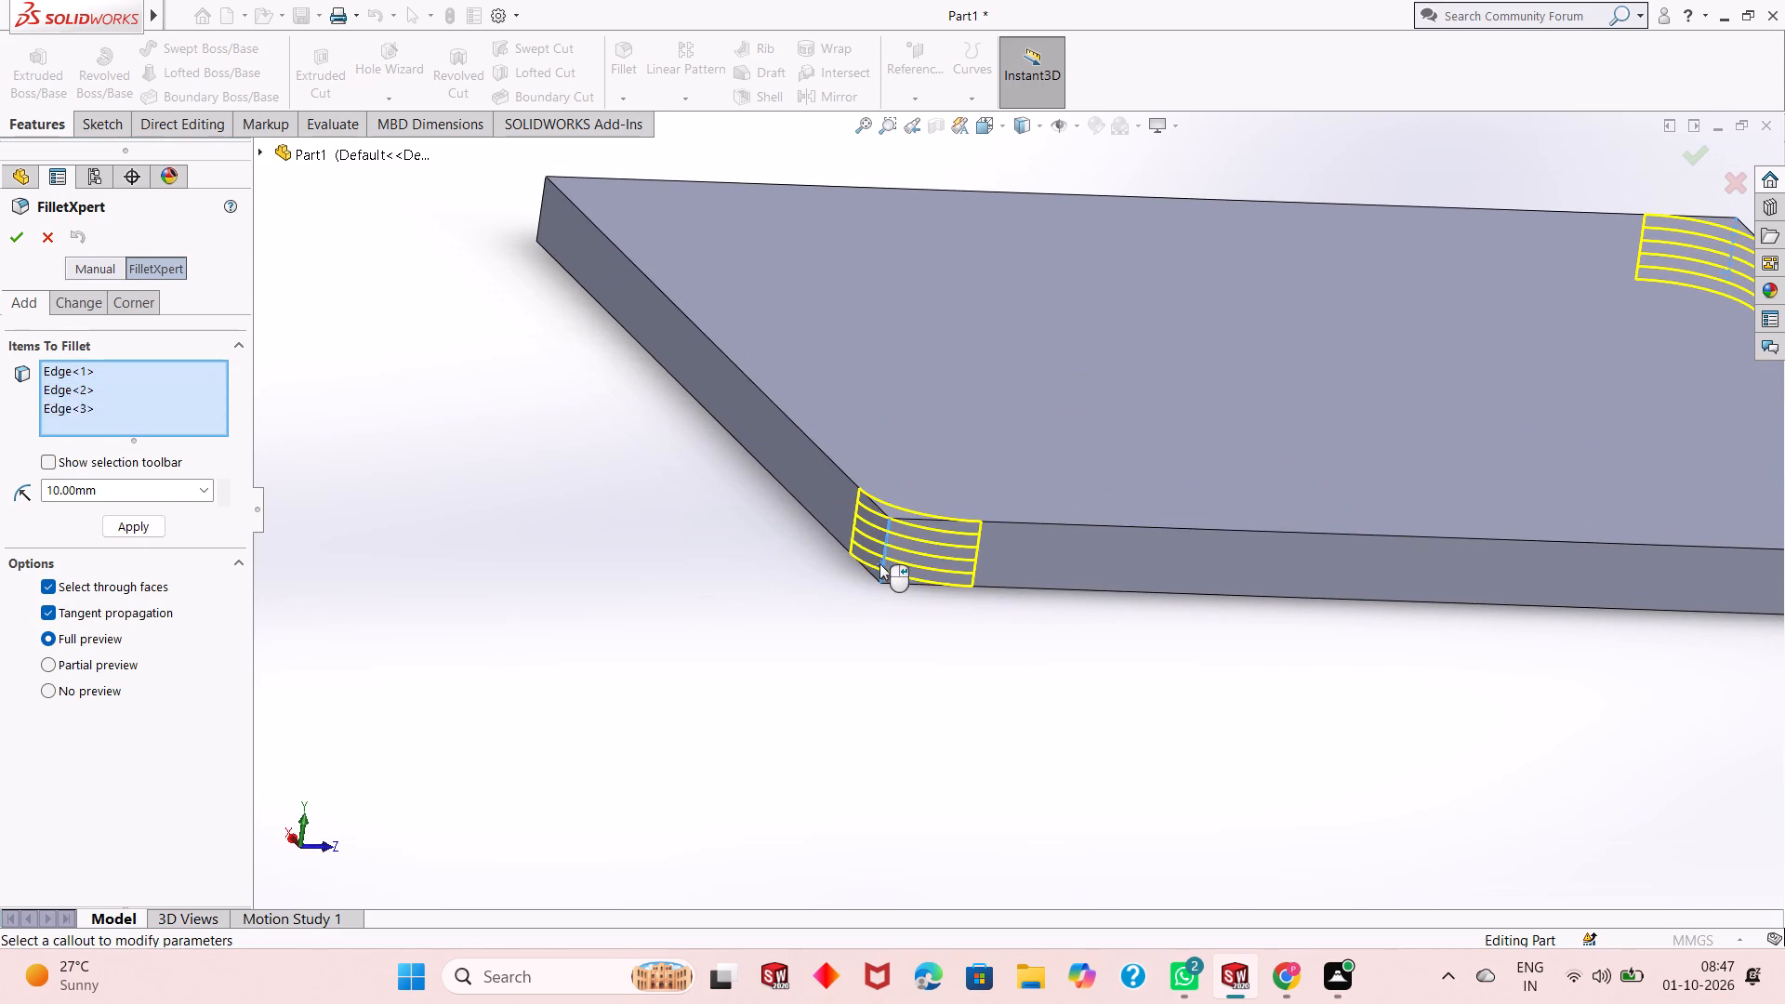
{"action": "middle_click_drag", "start_coordinate": [759, 595], "coordinate": [885, 644]}
{"action": "scroll", "coordinate": [883, 645], "scroll_direction": "up", "scroll_amount": 2}
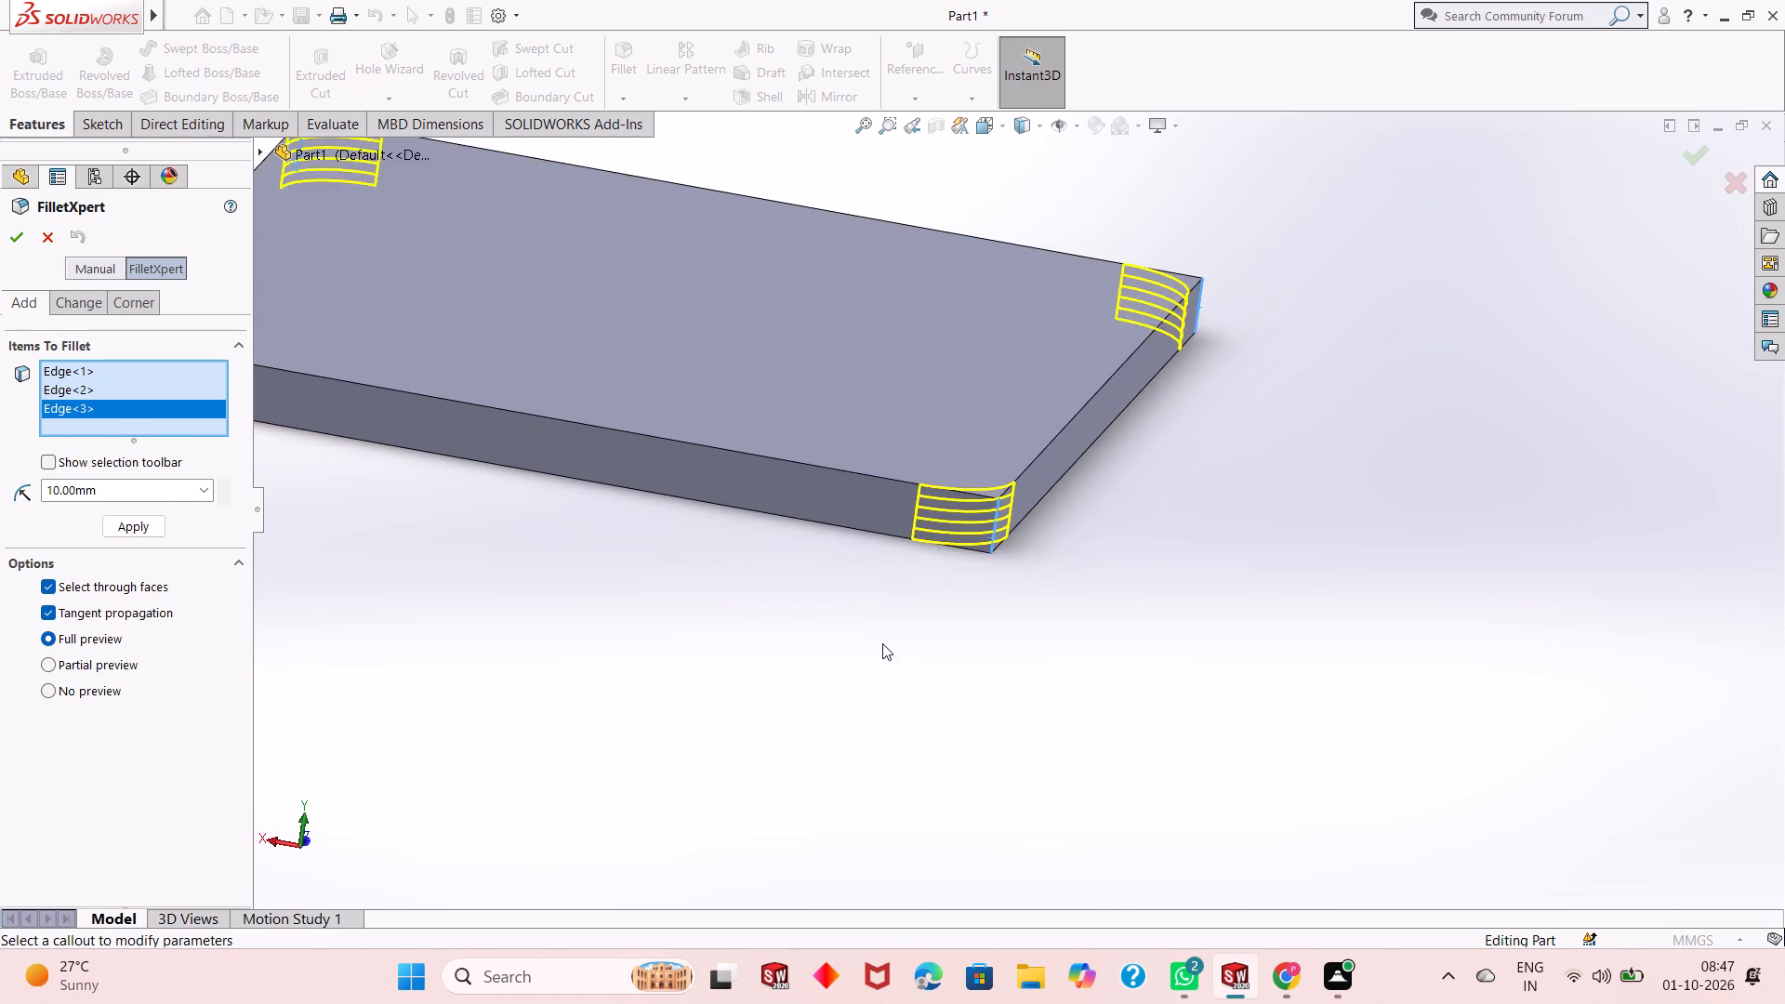
{"action": "scroll", "coordinate": [882, 643], "scroll_direction": "up", "scroll_amount": 1}
{"action": "scroll", "coordinate": [541, 415], "scroll_direction": "down", "scroll_amount": 3}
{"action": "scroll", "coordinate": [716, 553], "scroll_direction": "up", "scroll_amount": 1}
{"action": "scroll", "coordinate": [589, 216], "scroll_direction": "down", "scroll_amount": 4}
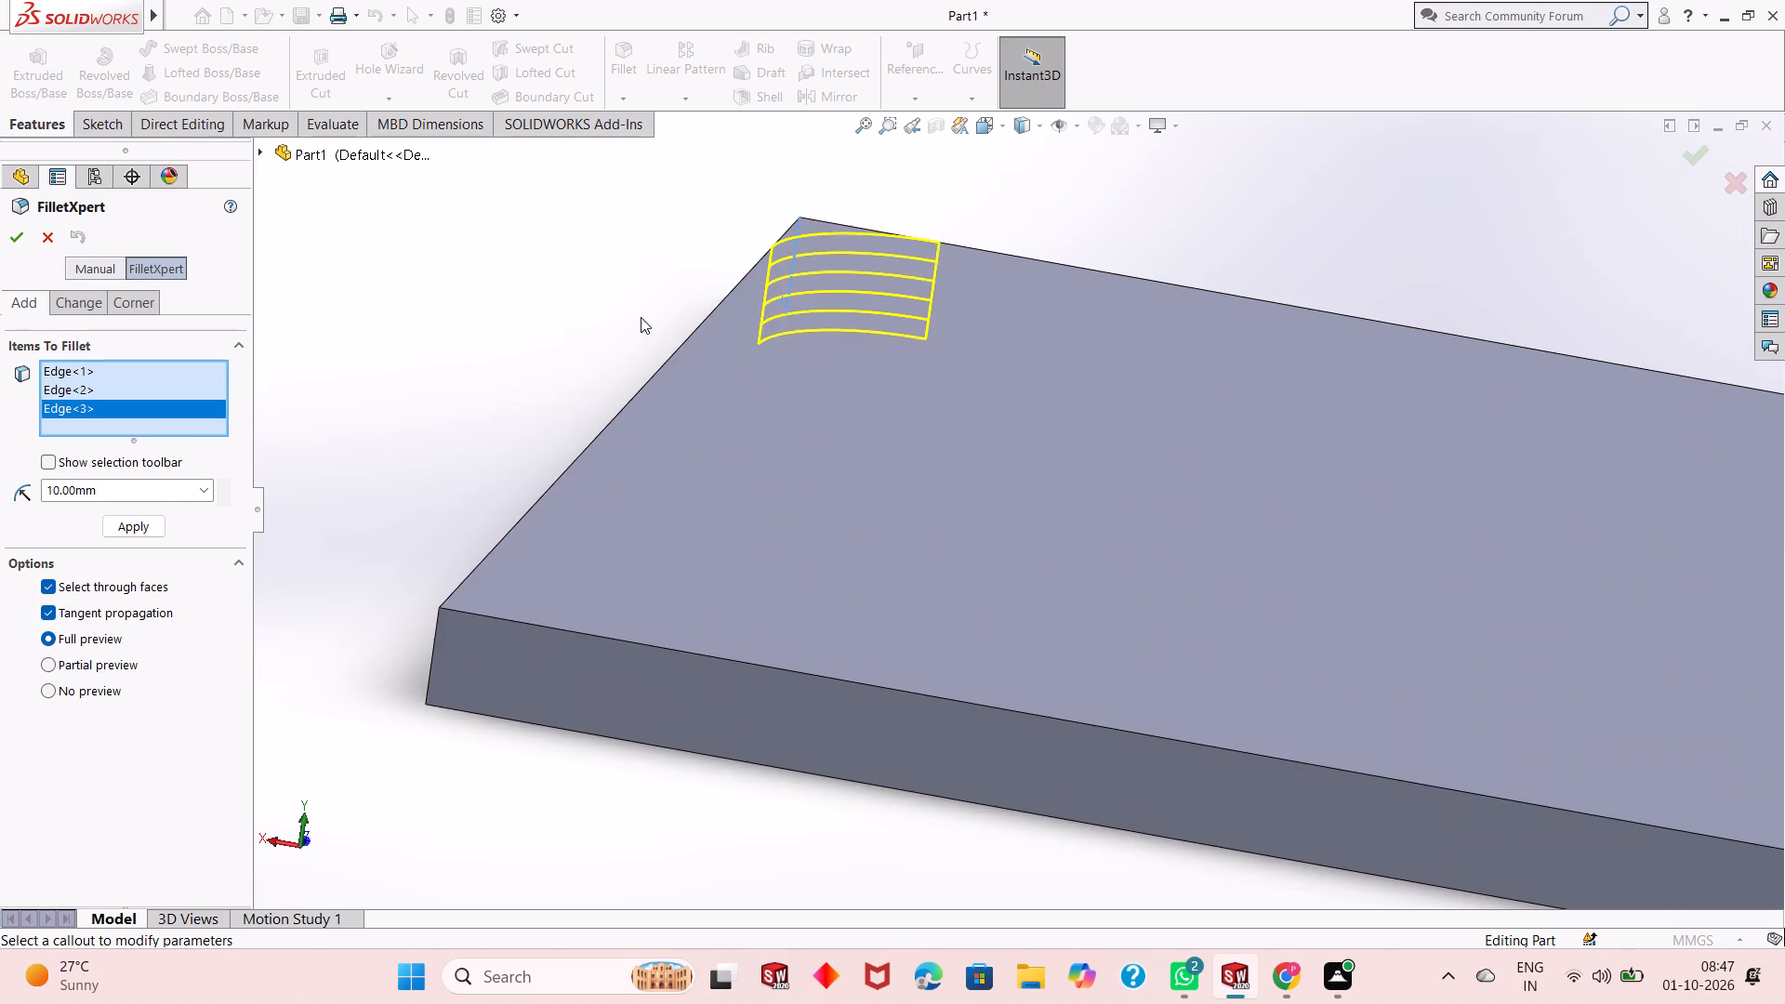
{"action": "scroll", "coordinate": [822, 641], "scroll_direction": "up", "scroll_amount": 4}
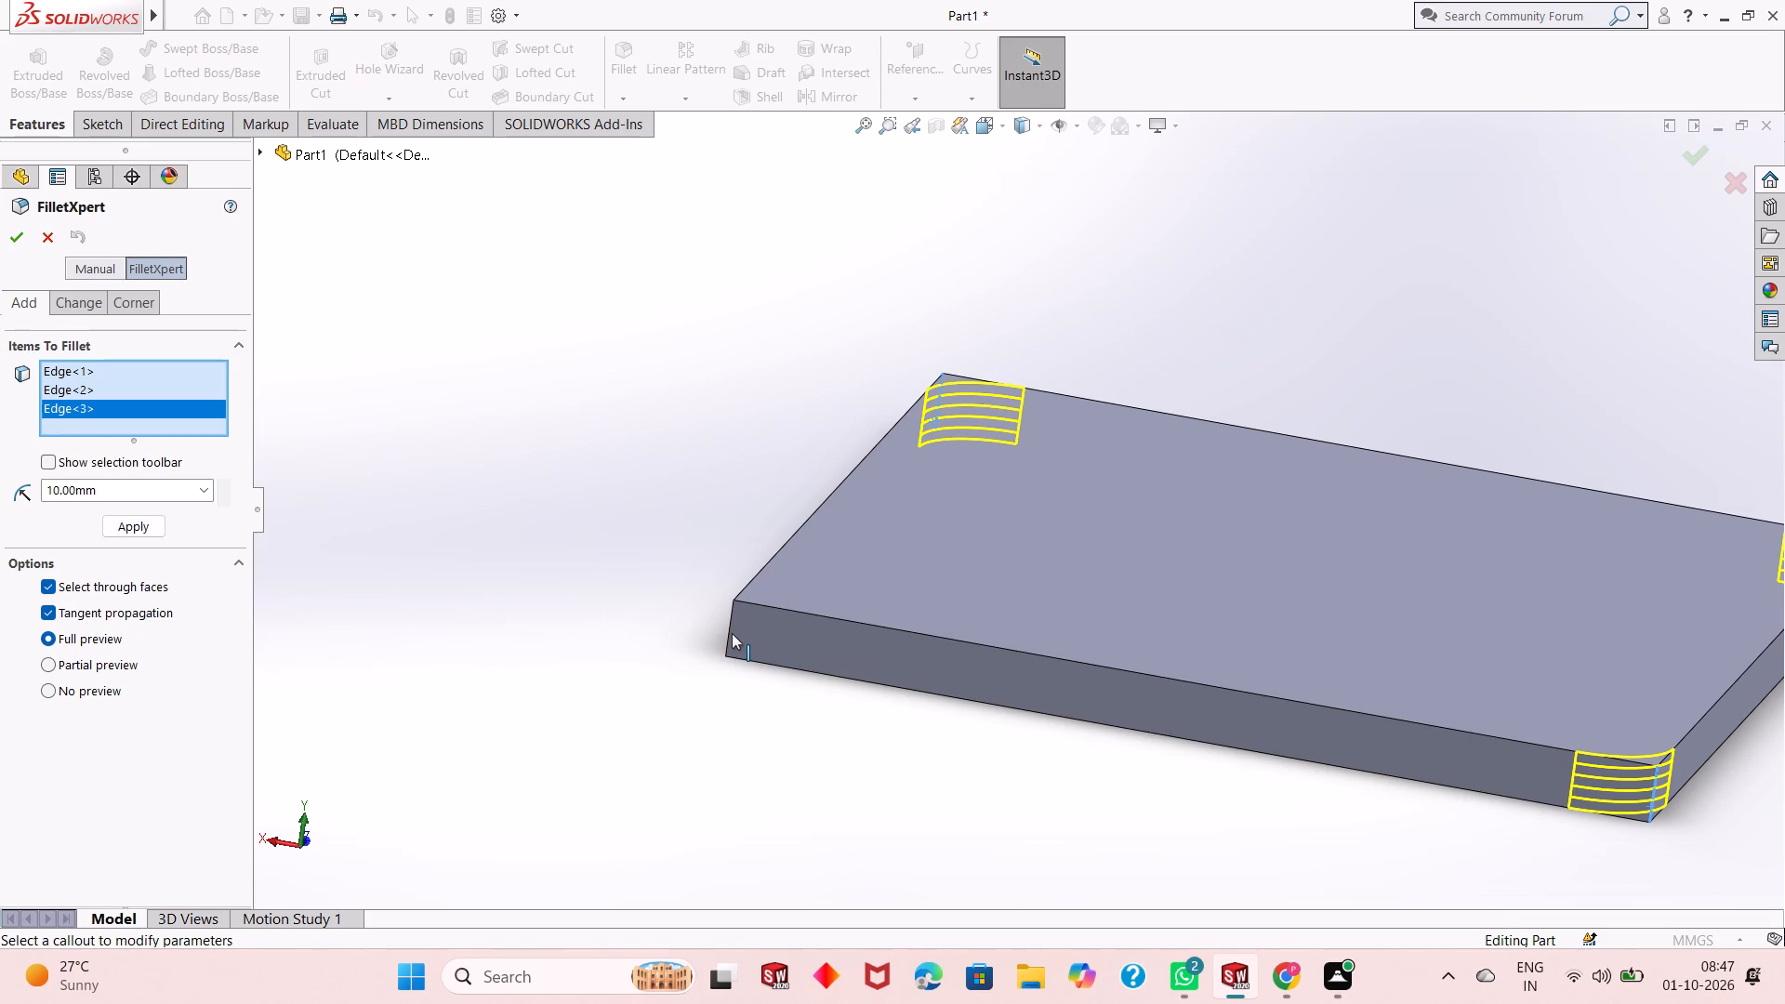
{"action": "left_click", "coordinate": [732, 633]}
{"action": "scroll", "coordinate": [709, 647], "scroll_direction": "up", "scroll_amount": 4}
{"action": "scroll", "coordinate": [1432, 564], "scroll_direction": "down", "scroll_amount": 2}
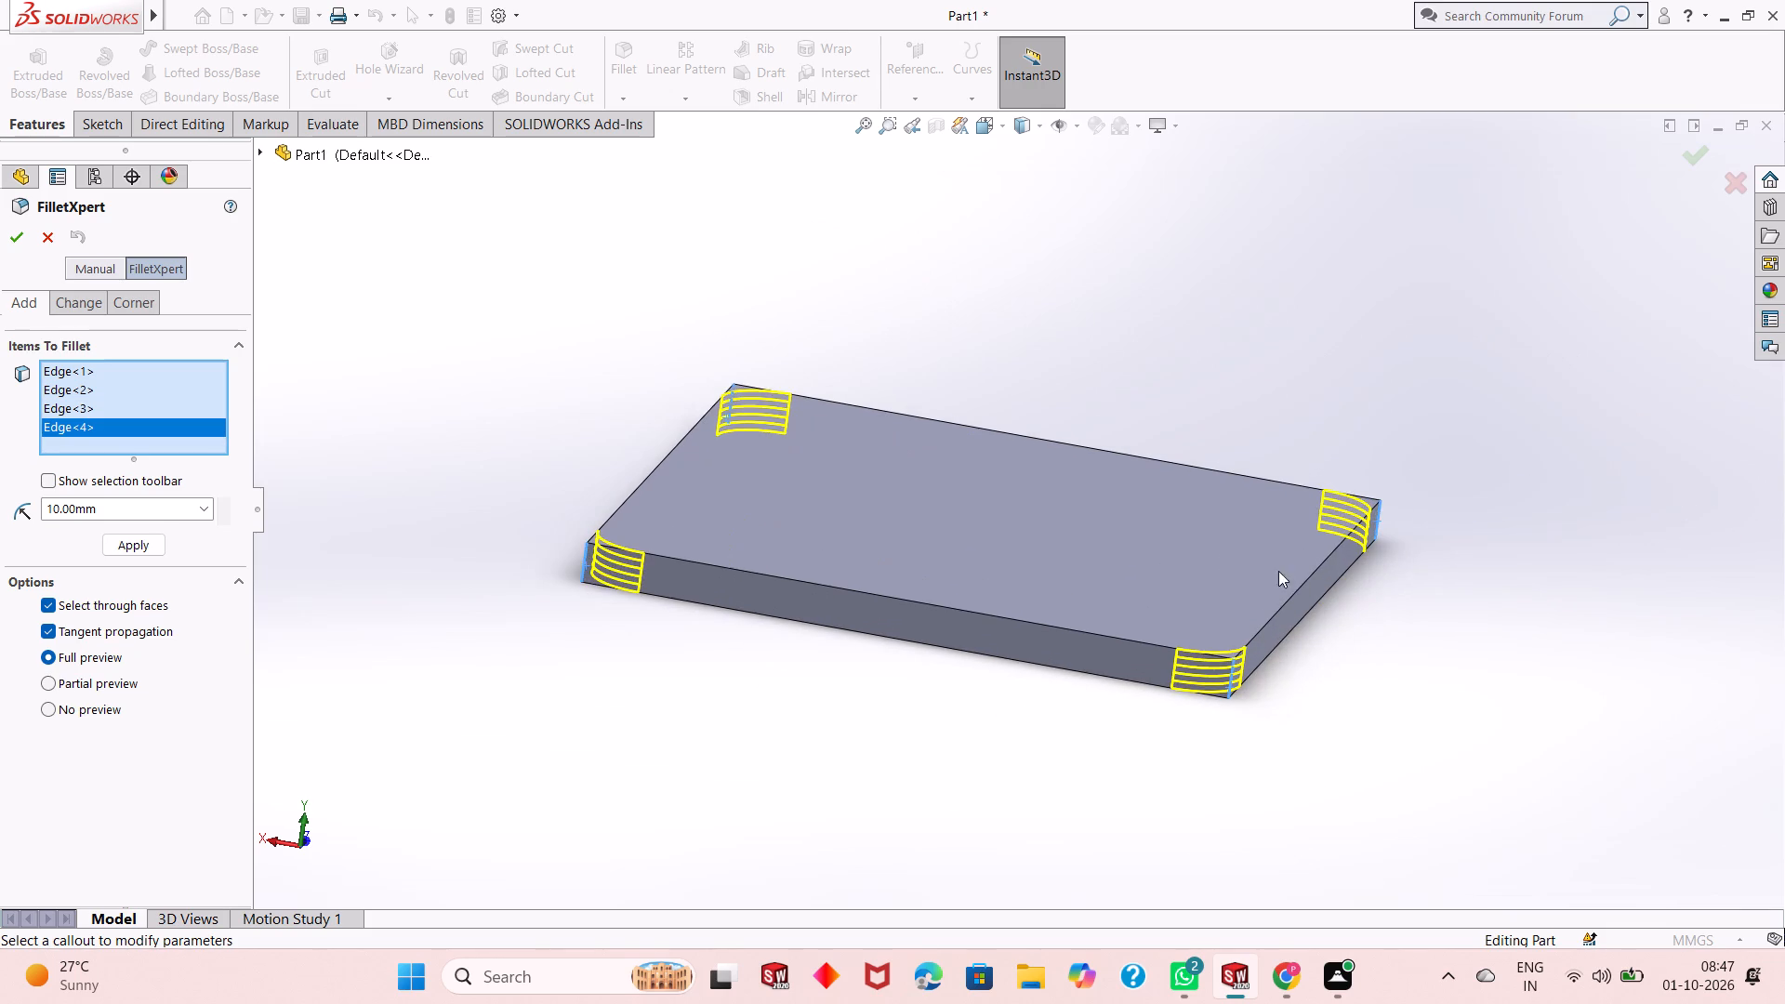
{"action": "middle_click_drag", "start_coordinate": [1135, 537], "coordinate": [1107, 684]}
{"action": "scroll", "coordinate": [977, 490], "scroll_direction": "down", "scroll_amount": 2}
{"action": "scroll", "coordinate": [977, 488], "scroll_direction": "up", "scroll_amount": 2}
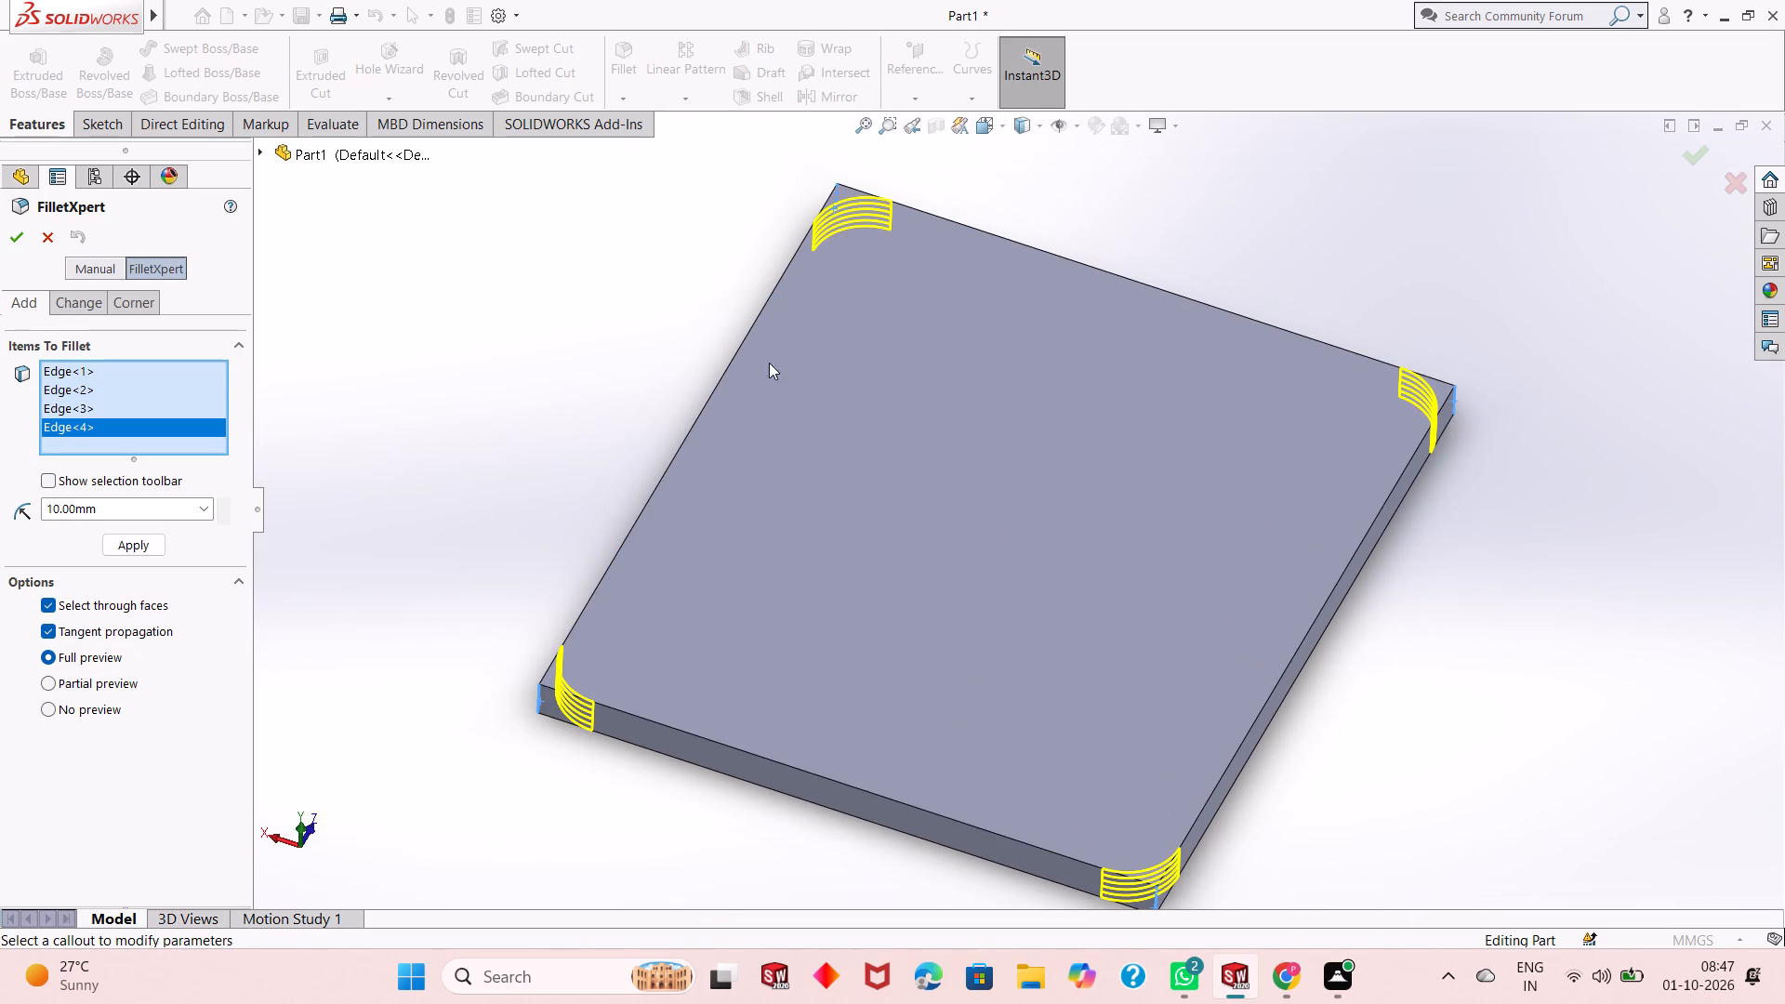
{"action": "left_click", "coordinate": [13, 234]}
{"action": "left_click", "coordinate": [520, 387]}
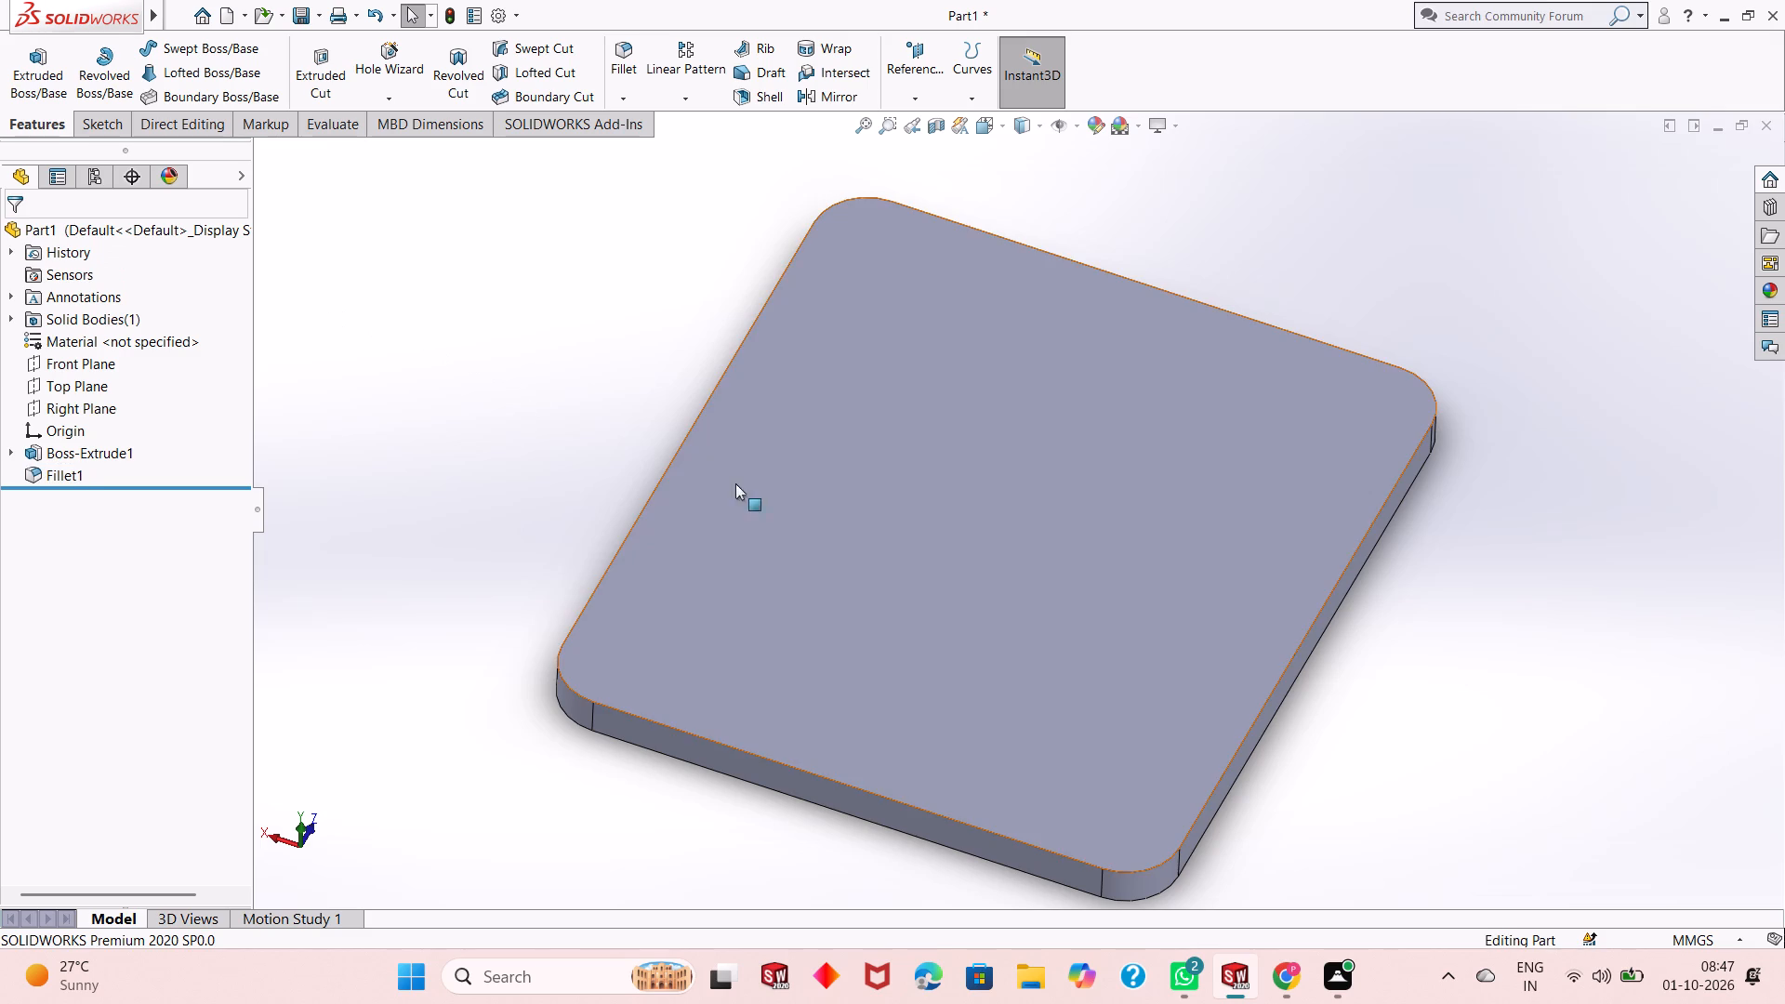
Start a new sketch on the plate's top face and view it straight on.
{"action": "middle_click_drag", "start_coordinate": [945, 561], "coordinate": [935, 427]}
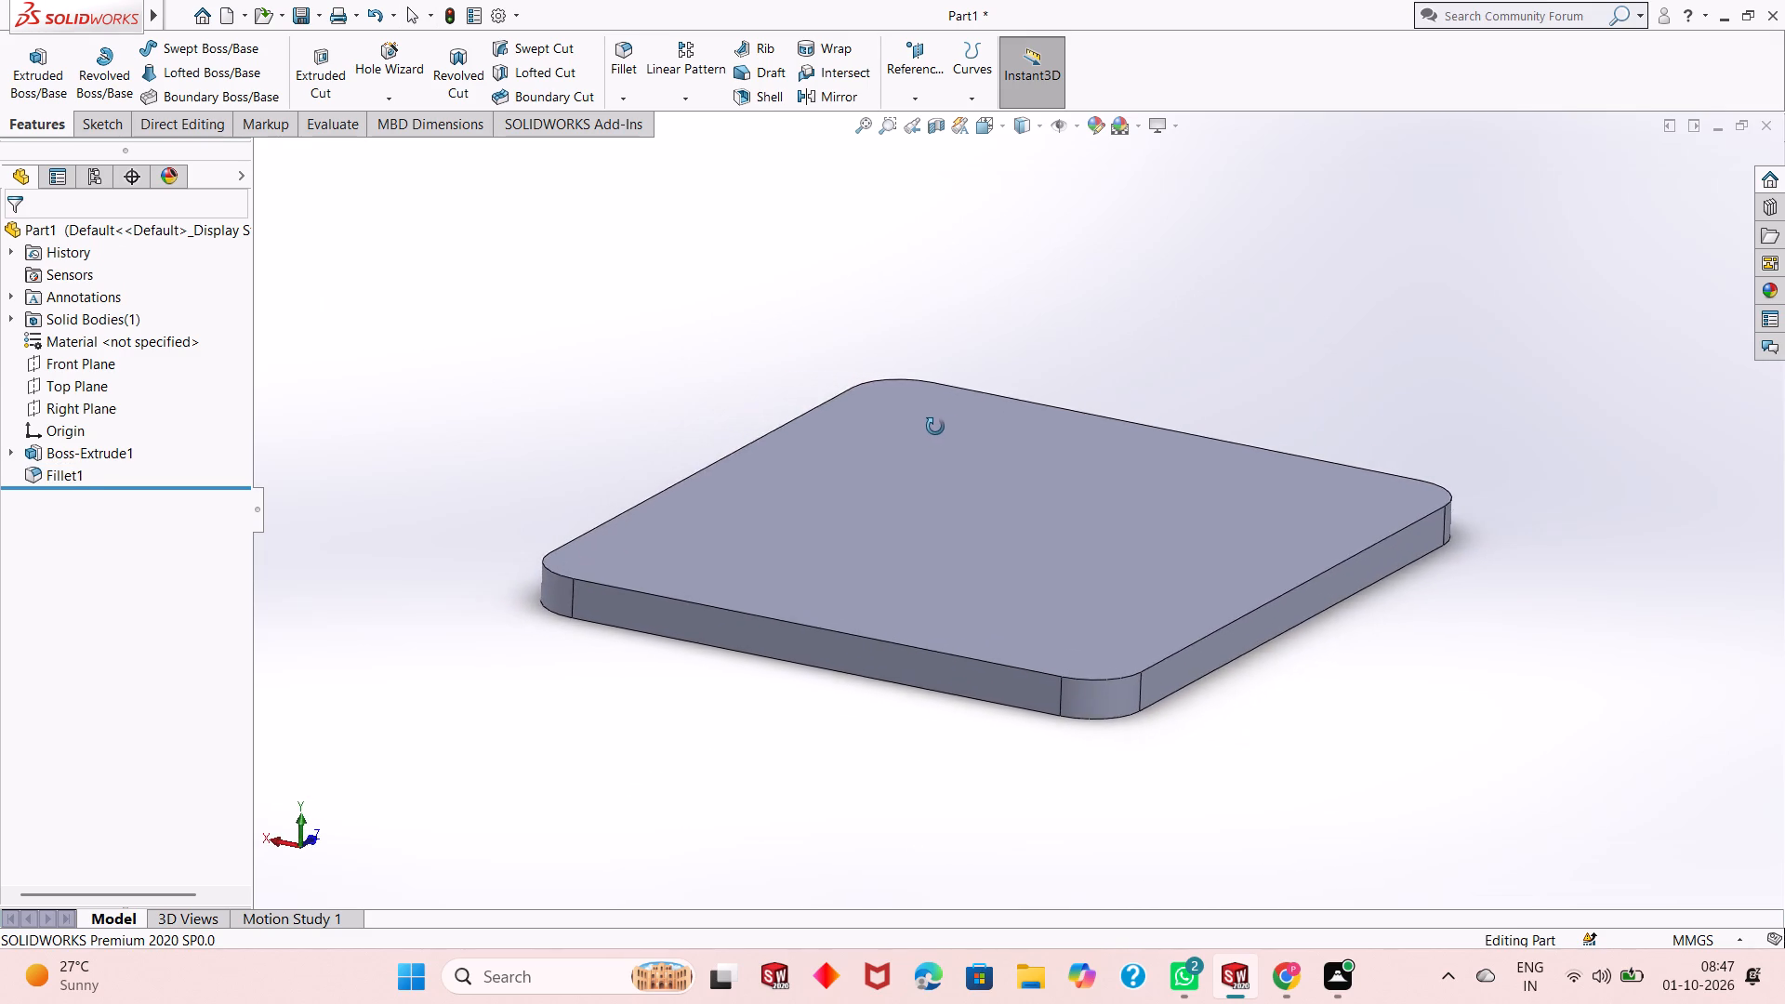
{"action": "middle_click_drag", "start_coordinate": [935, 427], "coordinate": [866, 539]}
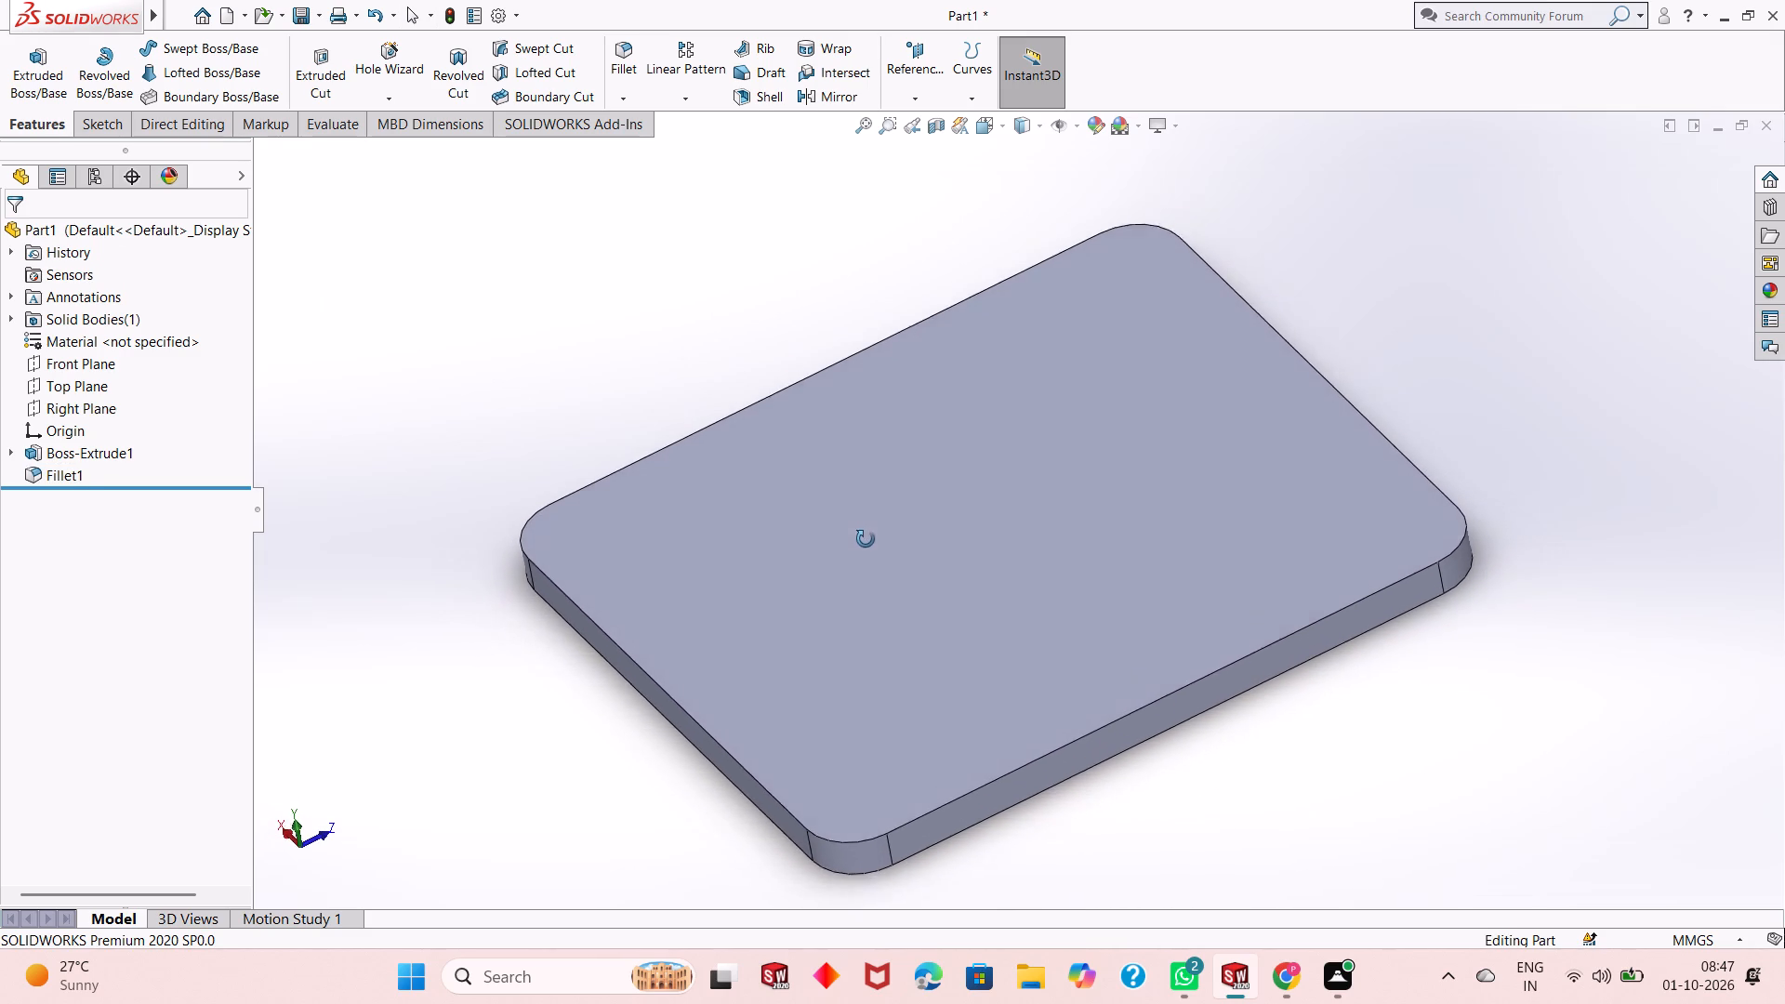
{"action": "middle_click_drag", "start_coordinate": [866, 539], "coordinate": [877, 514]}
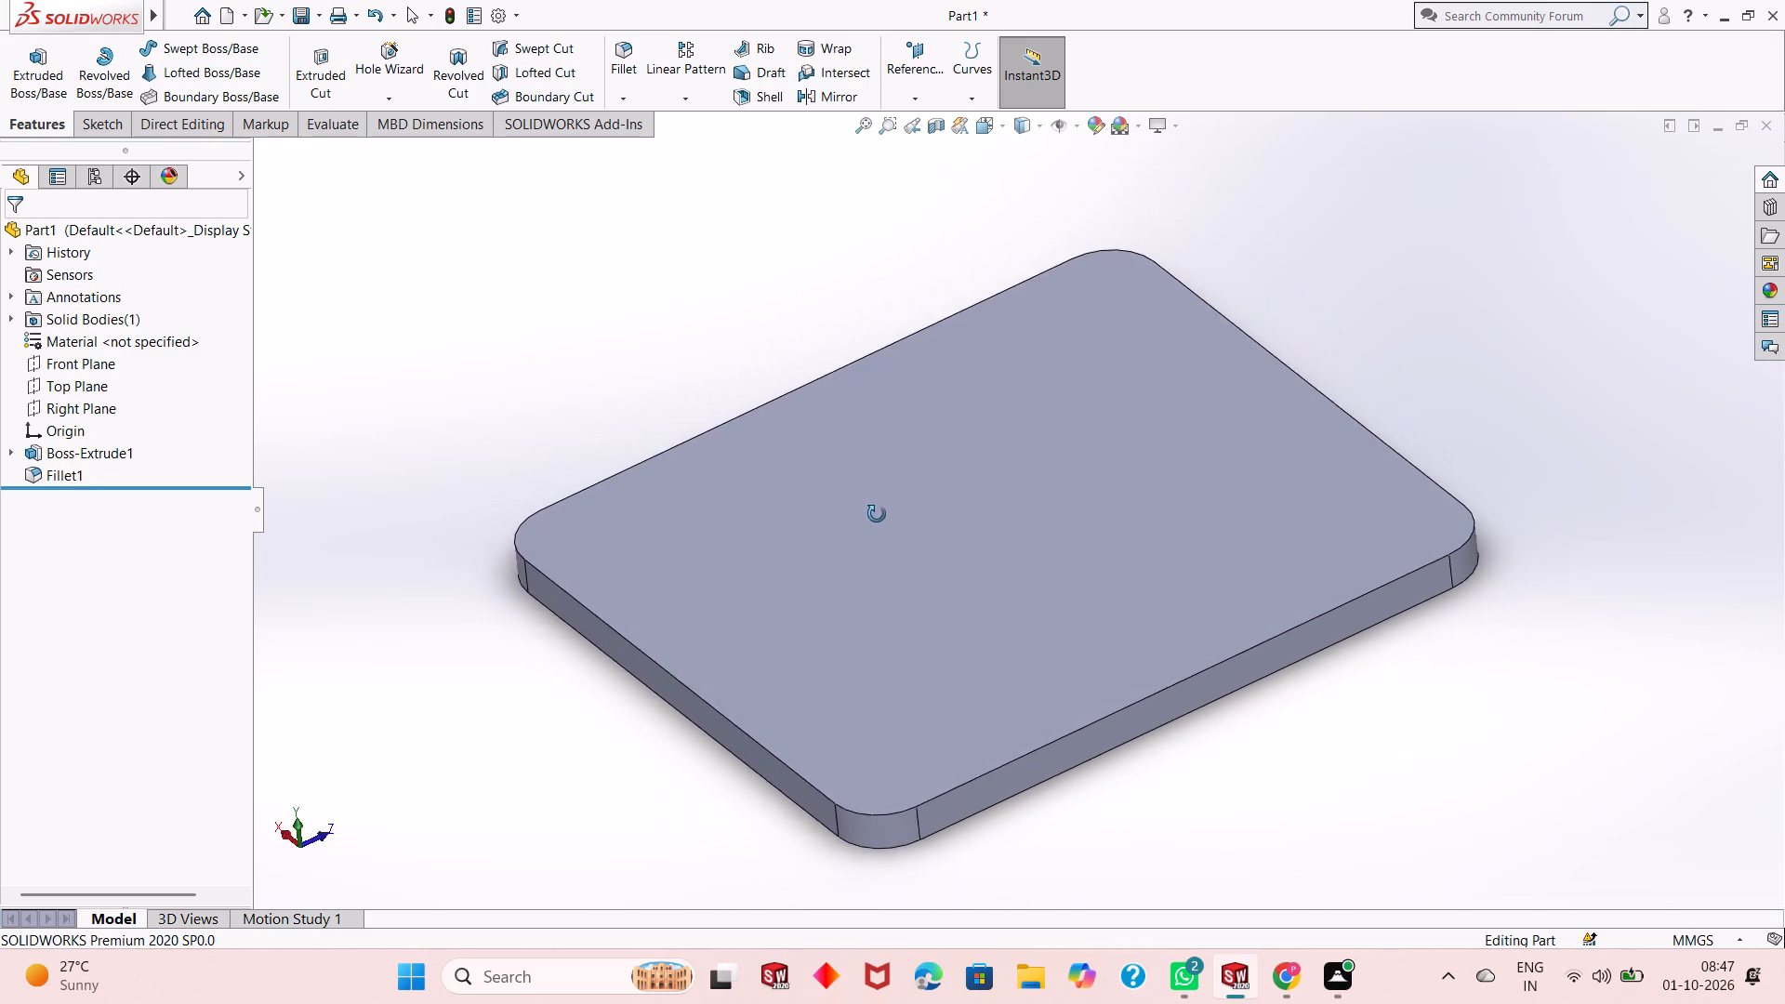
{"action": "middle_click_drag", "start_coordinate": [877, 514], "coordinate": [1233, 365]}
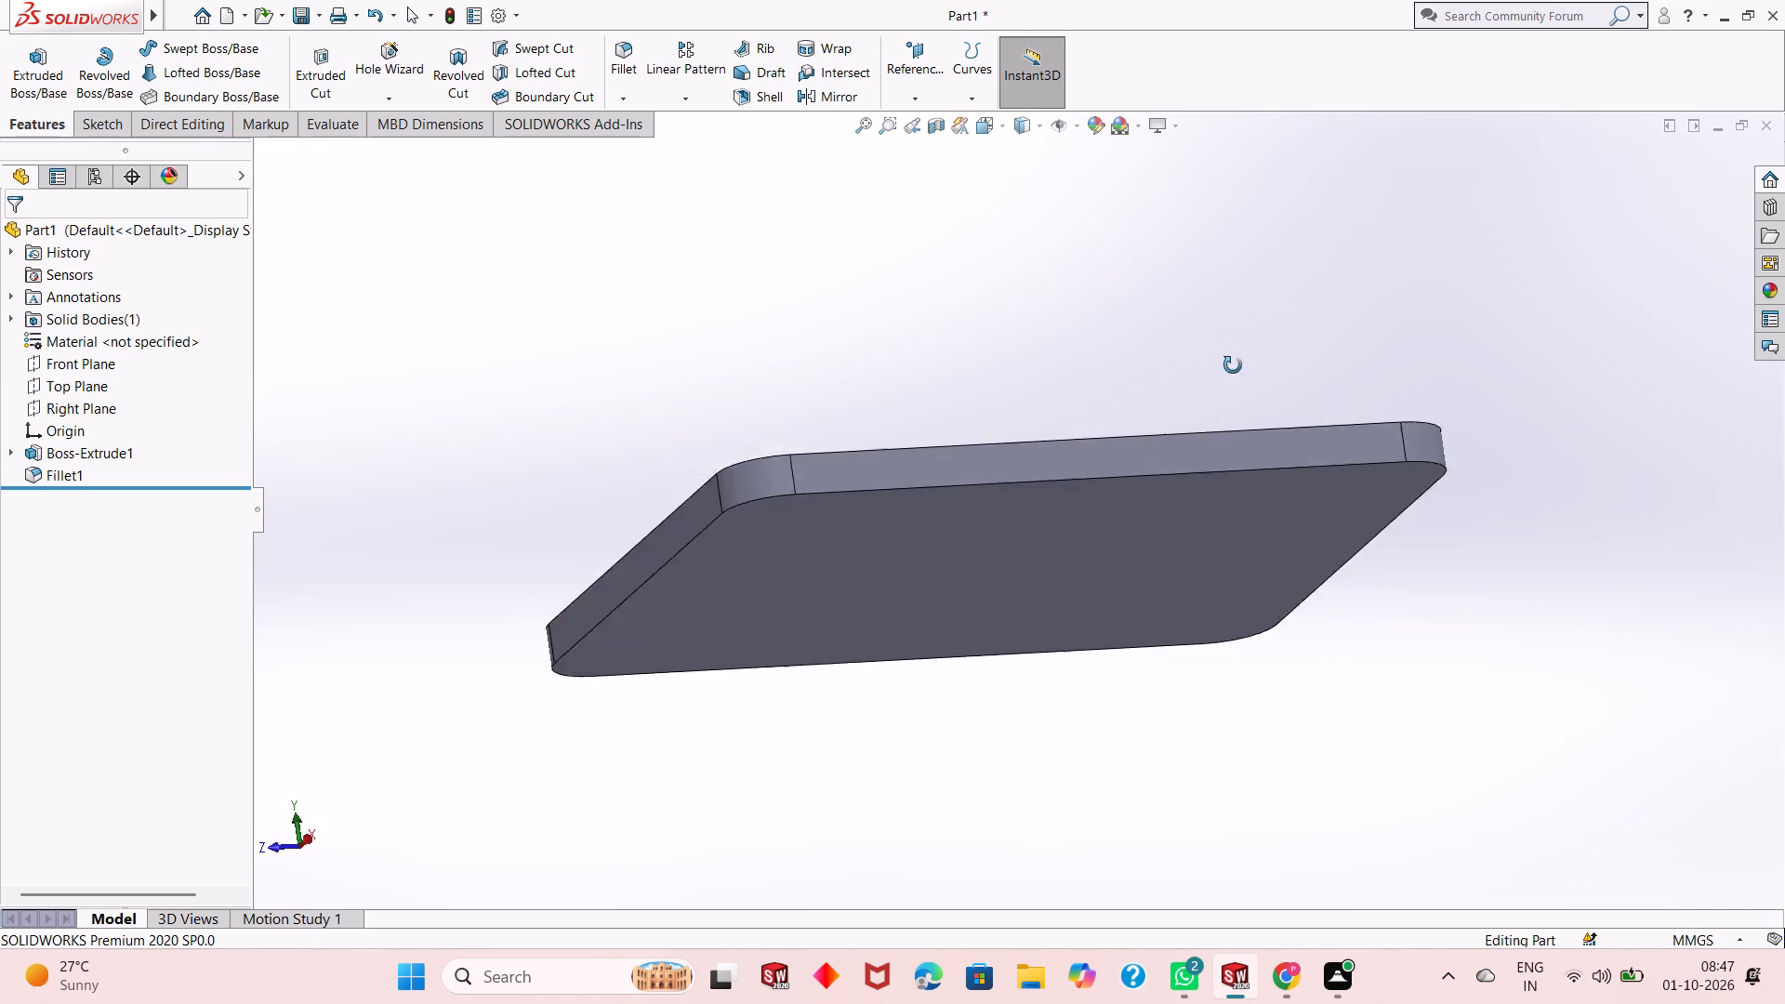
{"action": "middle_click_drag", "start_coordinate": [1233, 365], "coordinate": [962, 743]}
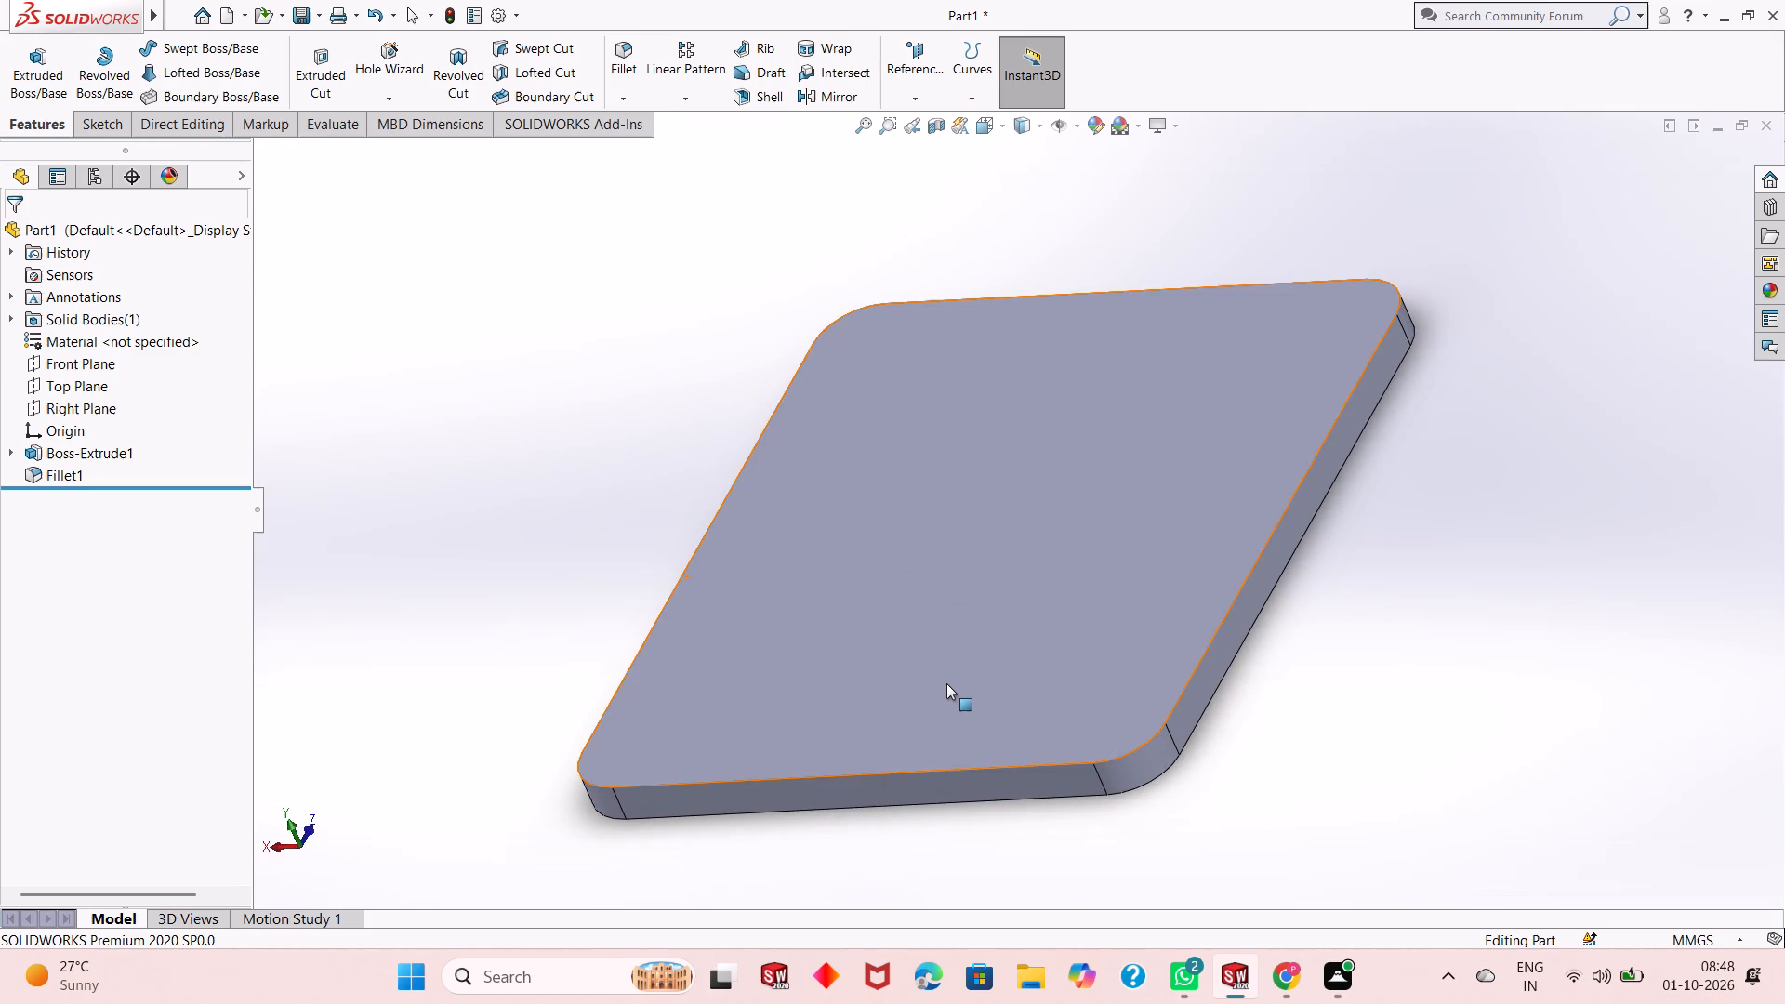
{"action": "left_click", "coordinate": [945, 681]}
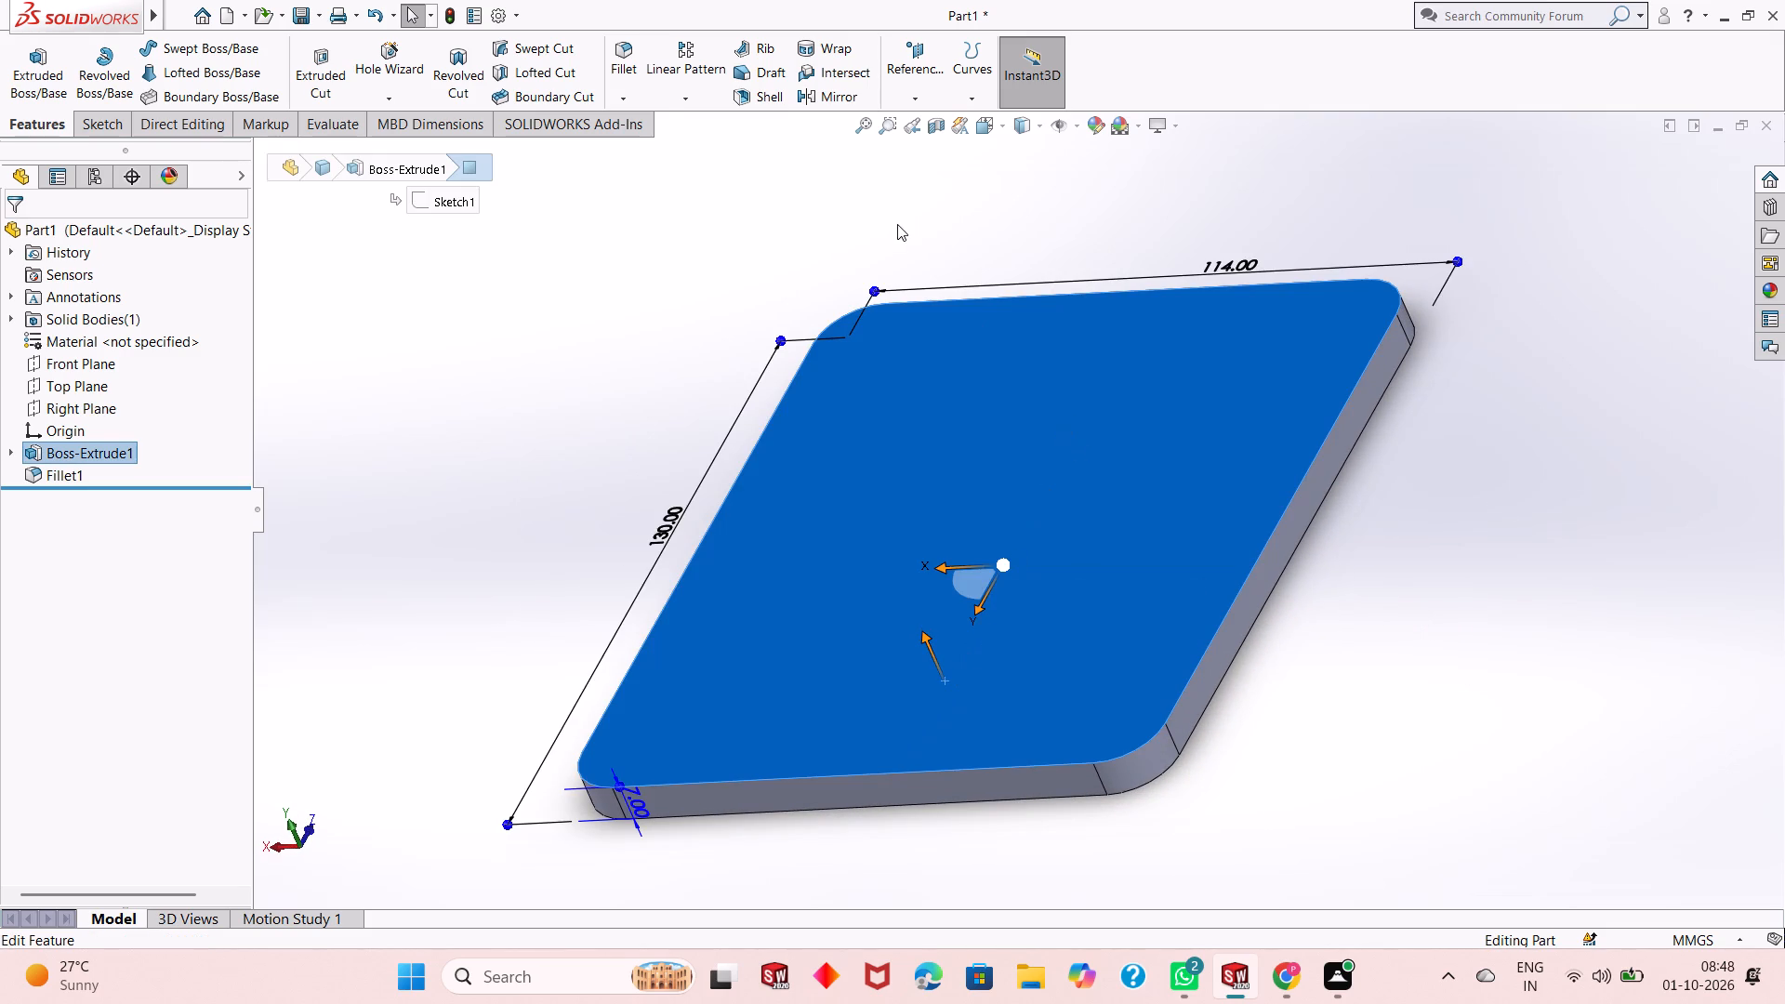
{"action": "left_click", "coordinate": [575, 319]}
{"action": "left_click", "coordinate": [964, 461]}
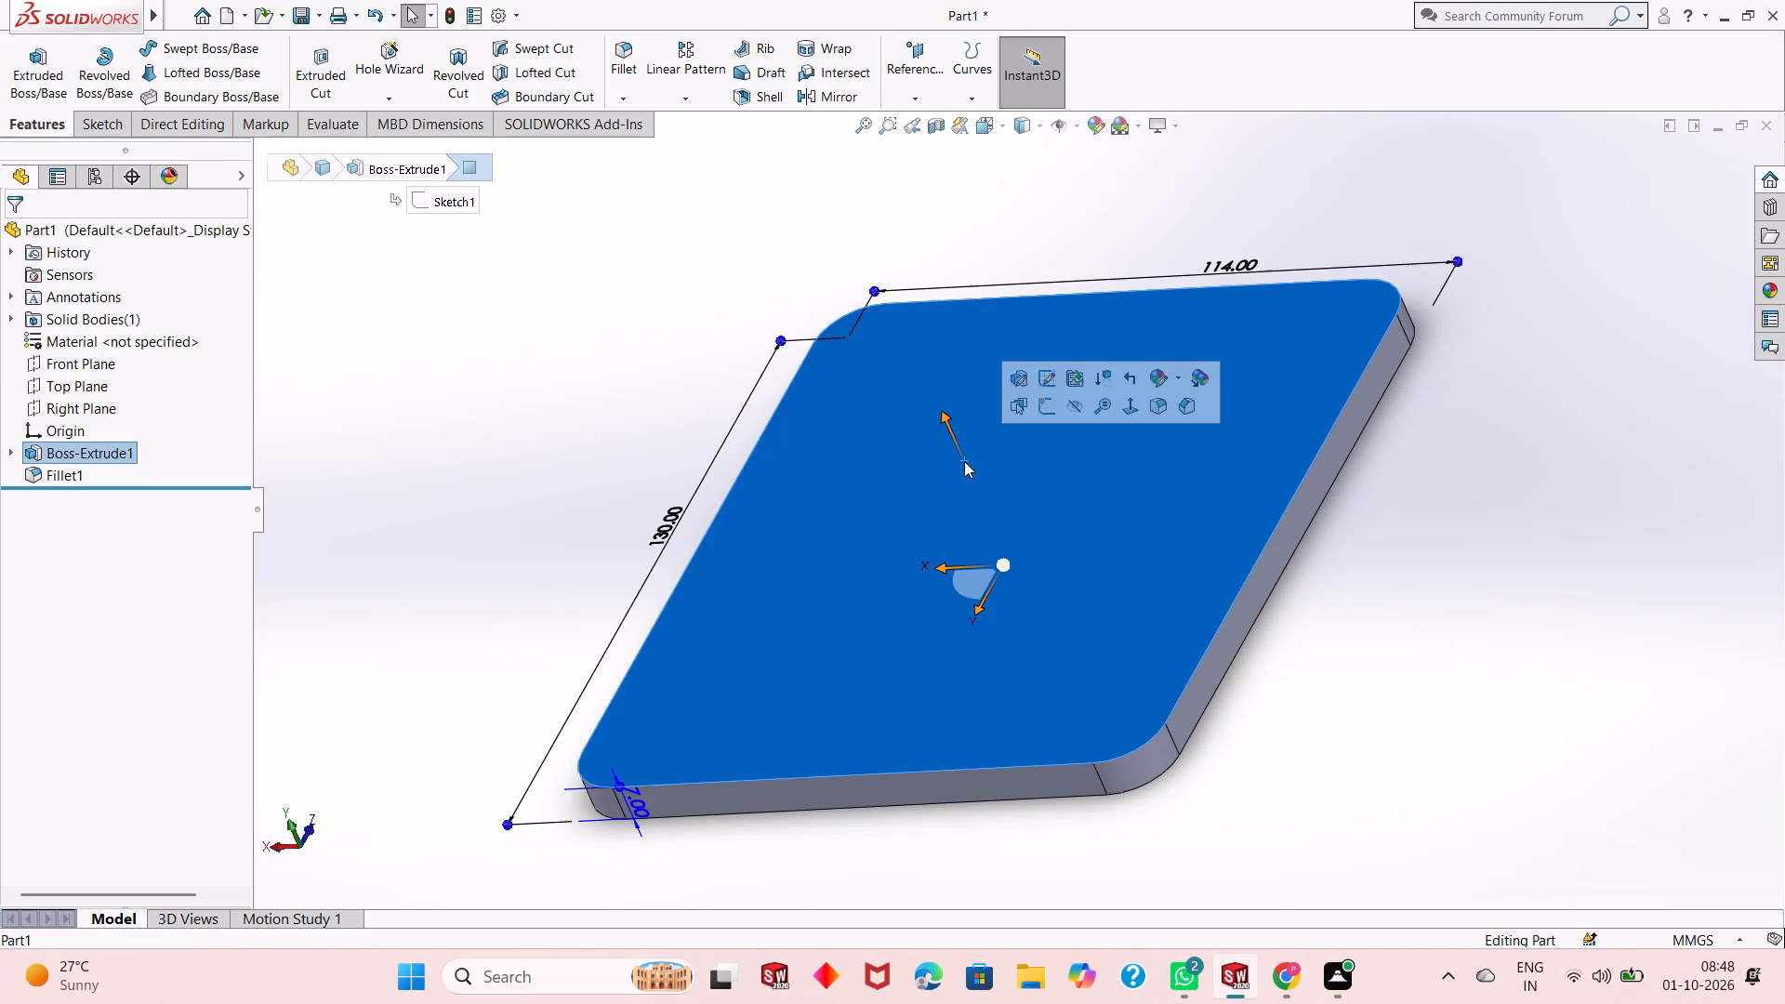
{"action": "left_click", "coordinate": [1042, 409]}
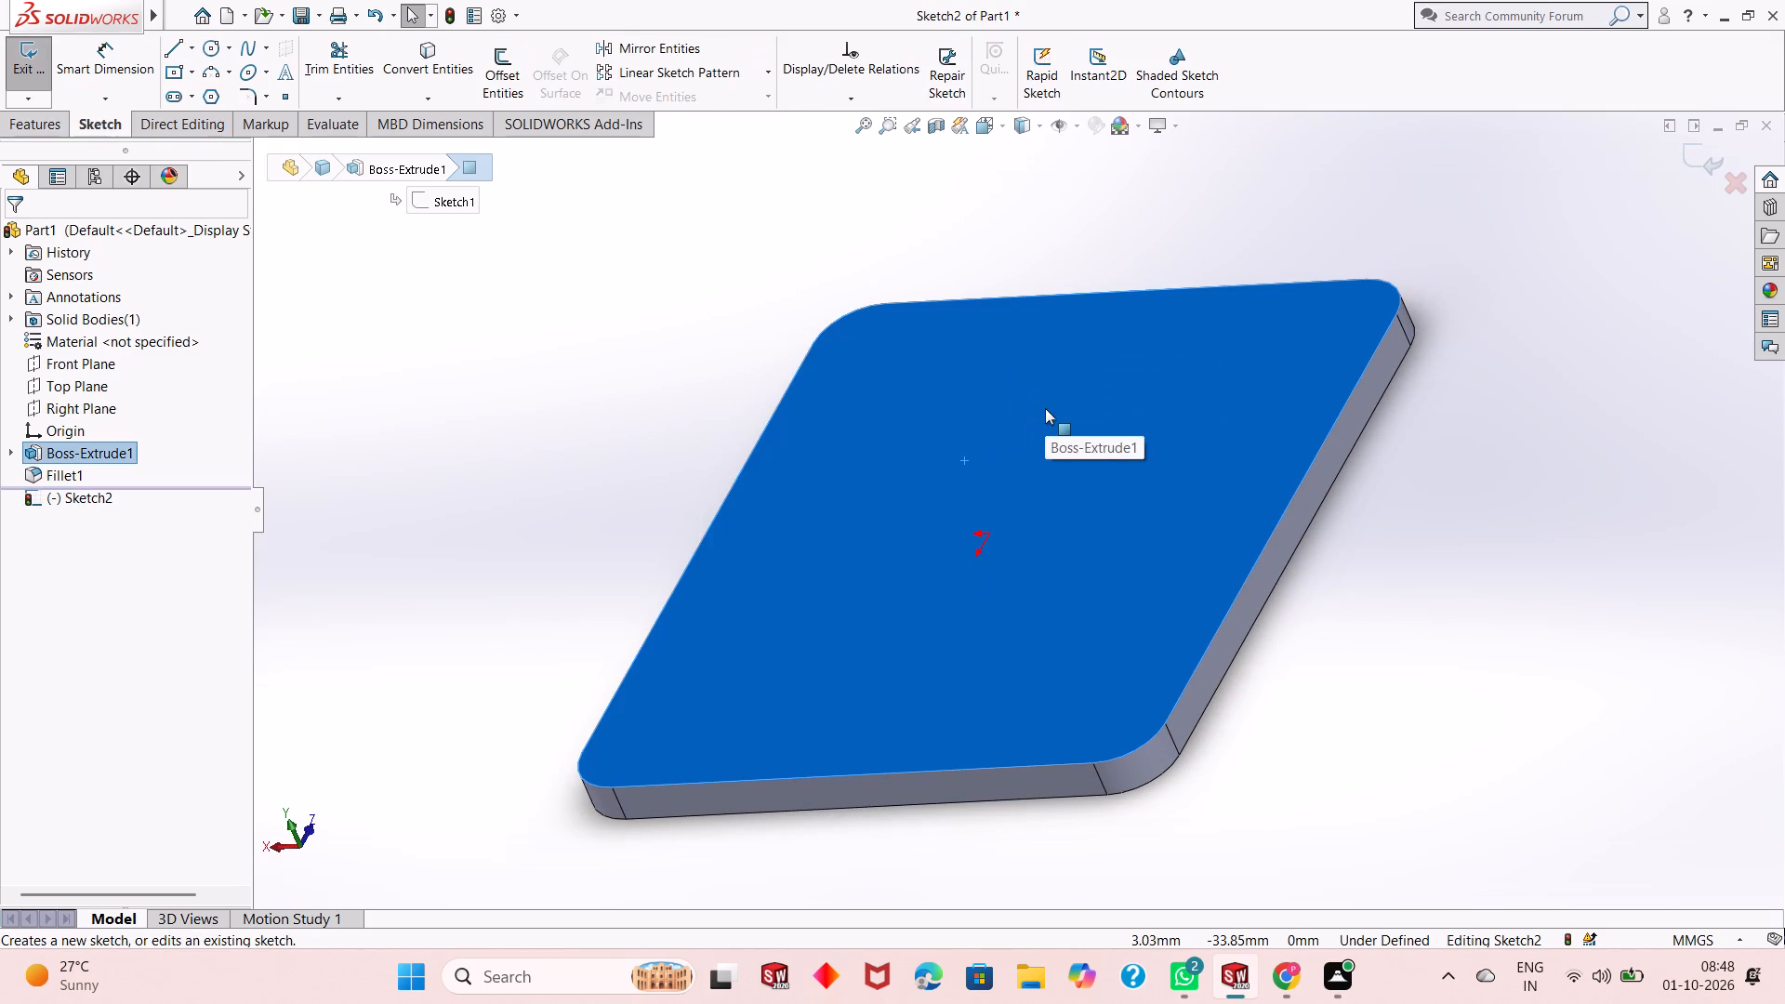
{"action": "key", "text": "ctrl+8"}
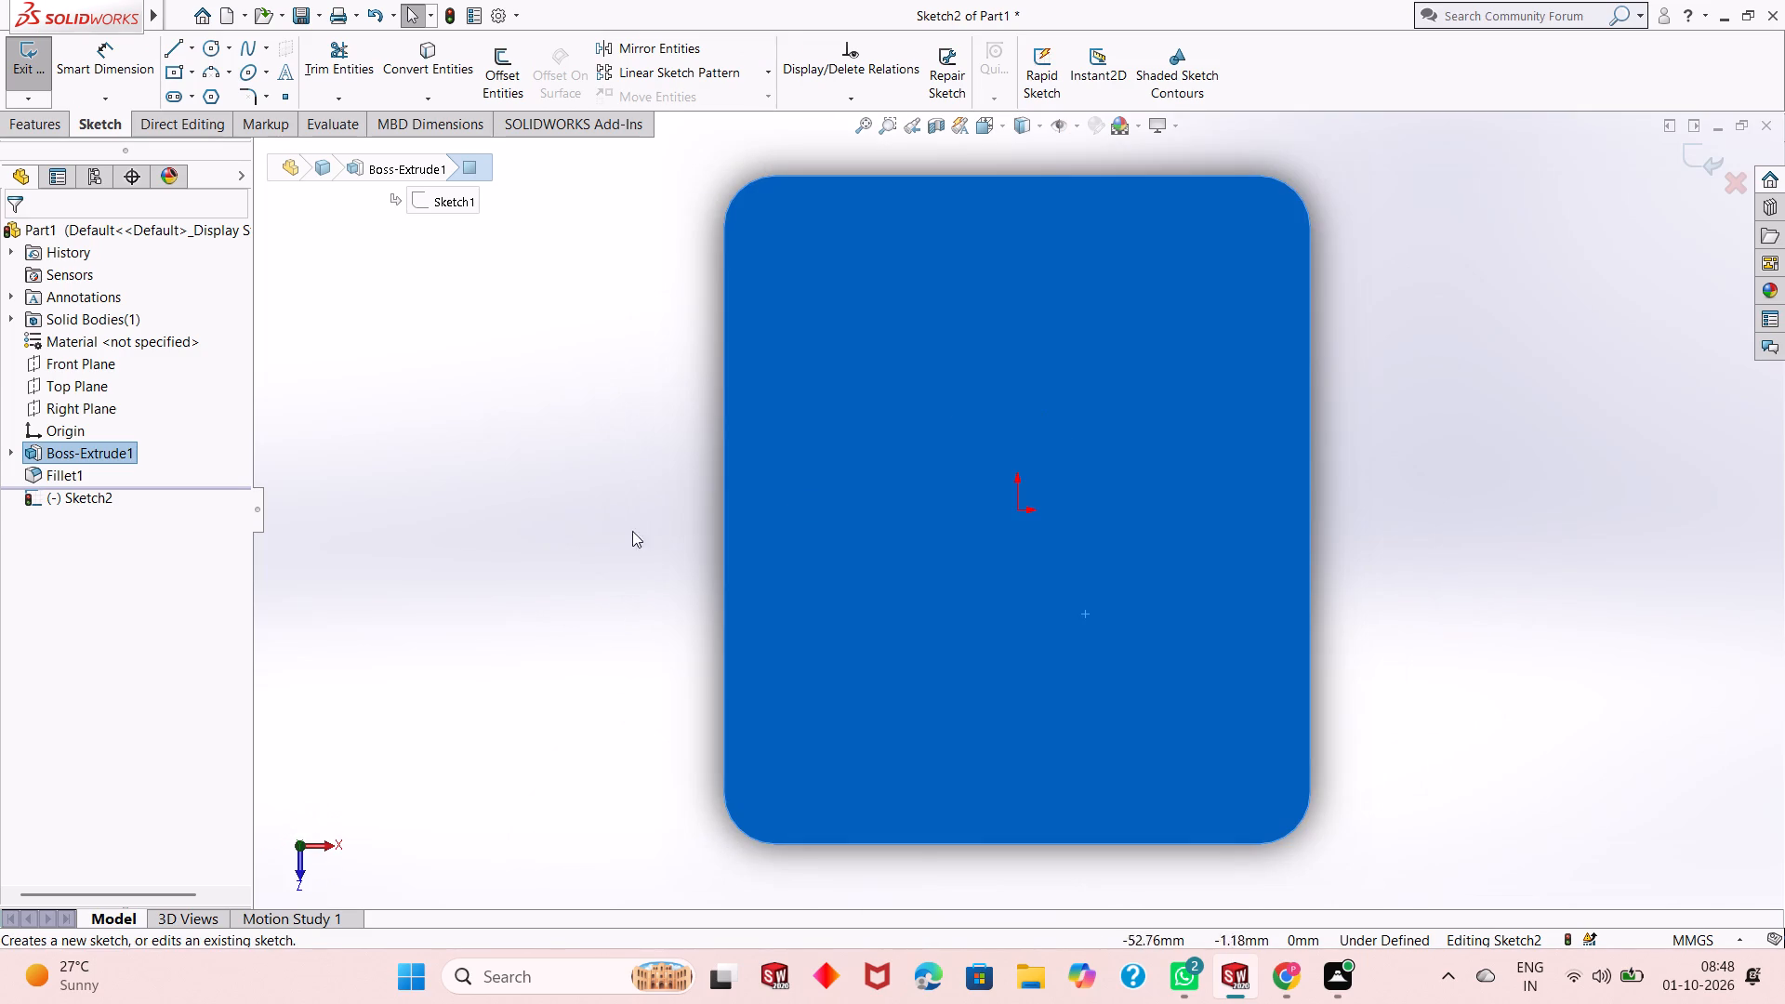
{"action": "left_click", "coordinate": [594, 535]}
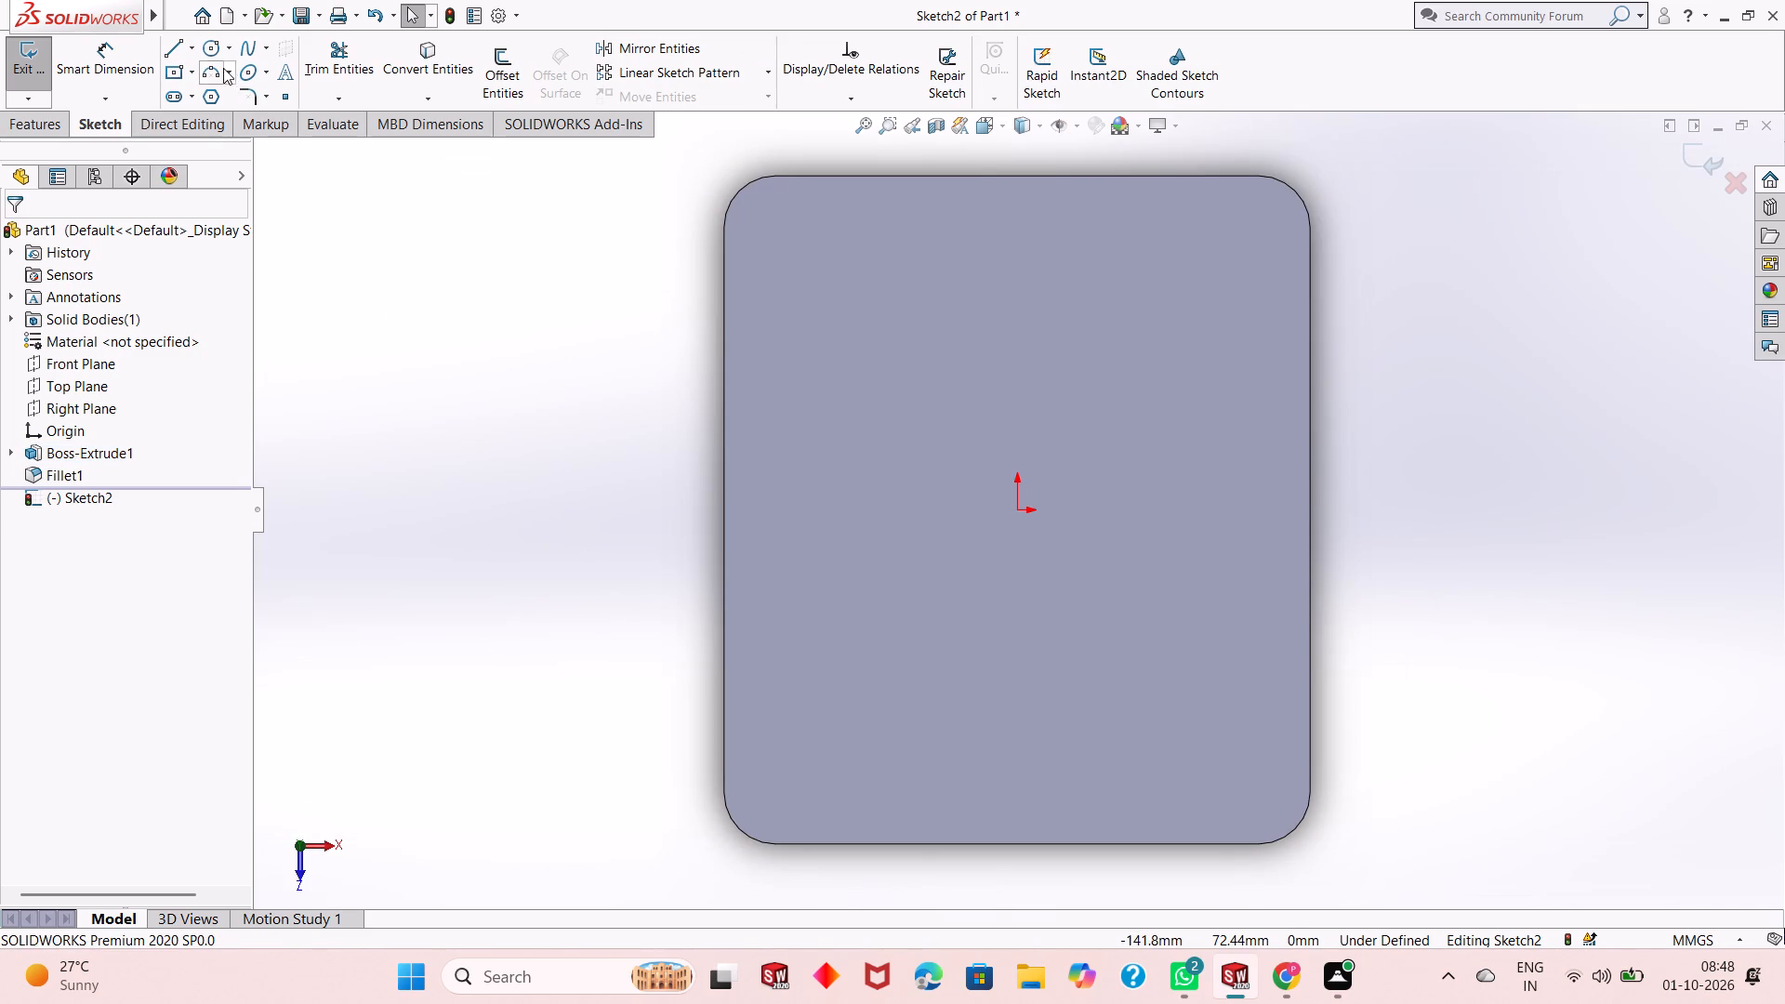
Sketch circles concentric with the four corner fillets, radii about 9.2 mm upper-left, 7.9 mm upper-right, 8.1 mm lower-left and 10.6 mm lower-right.
{"action": "left_click", "coordinate": [205, 49]}
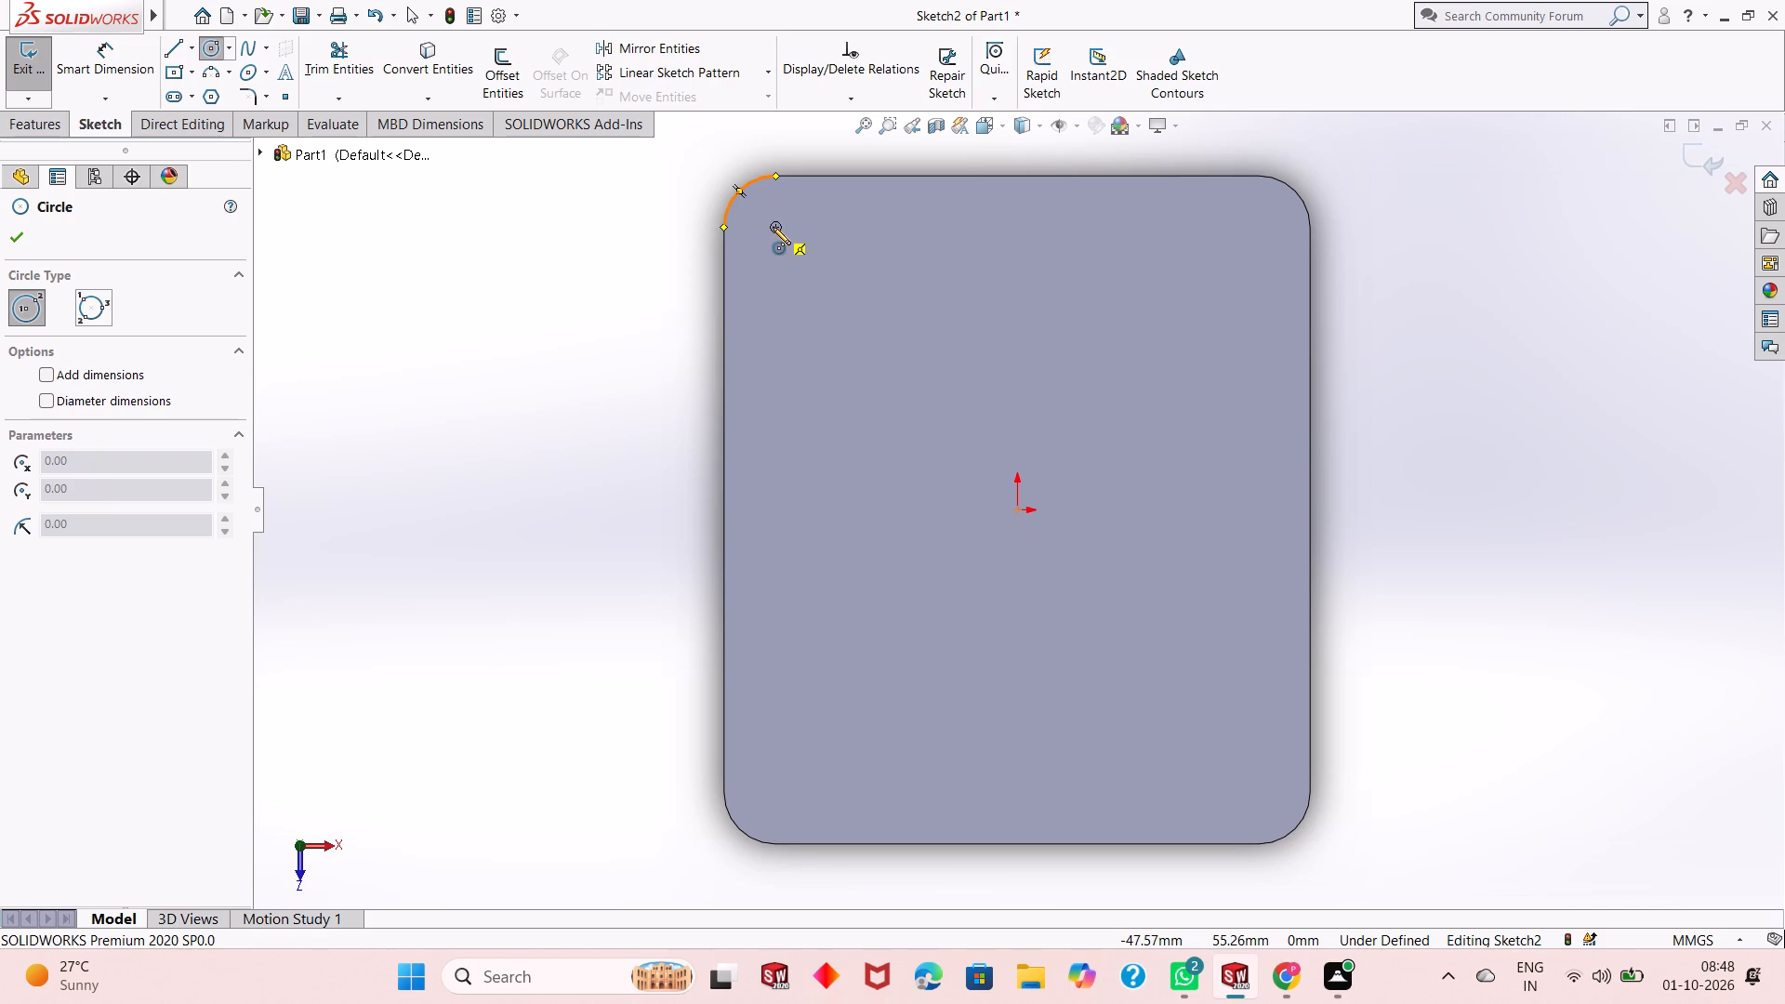
{"action": "left_click", "coordinate": [775, 227]}
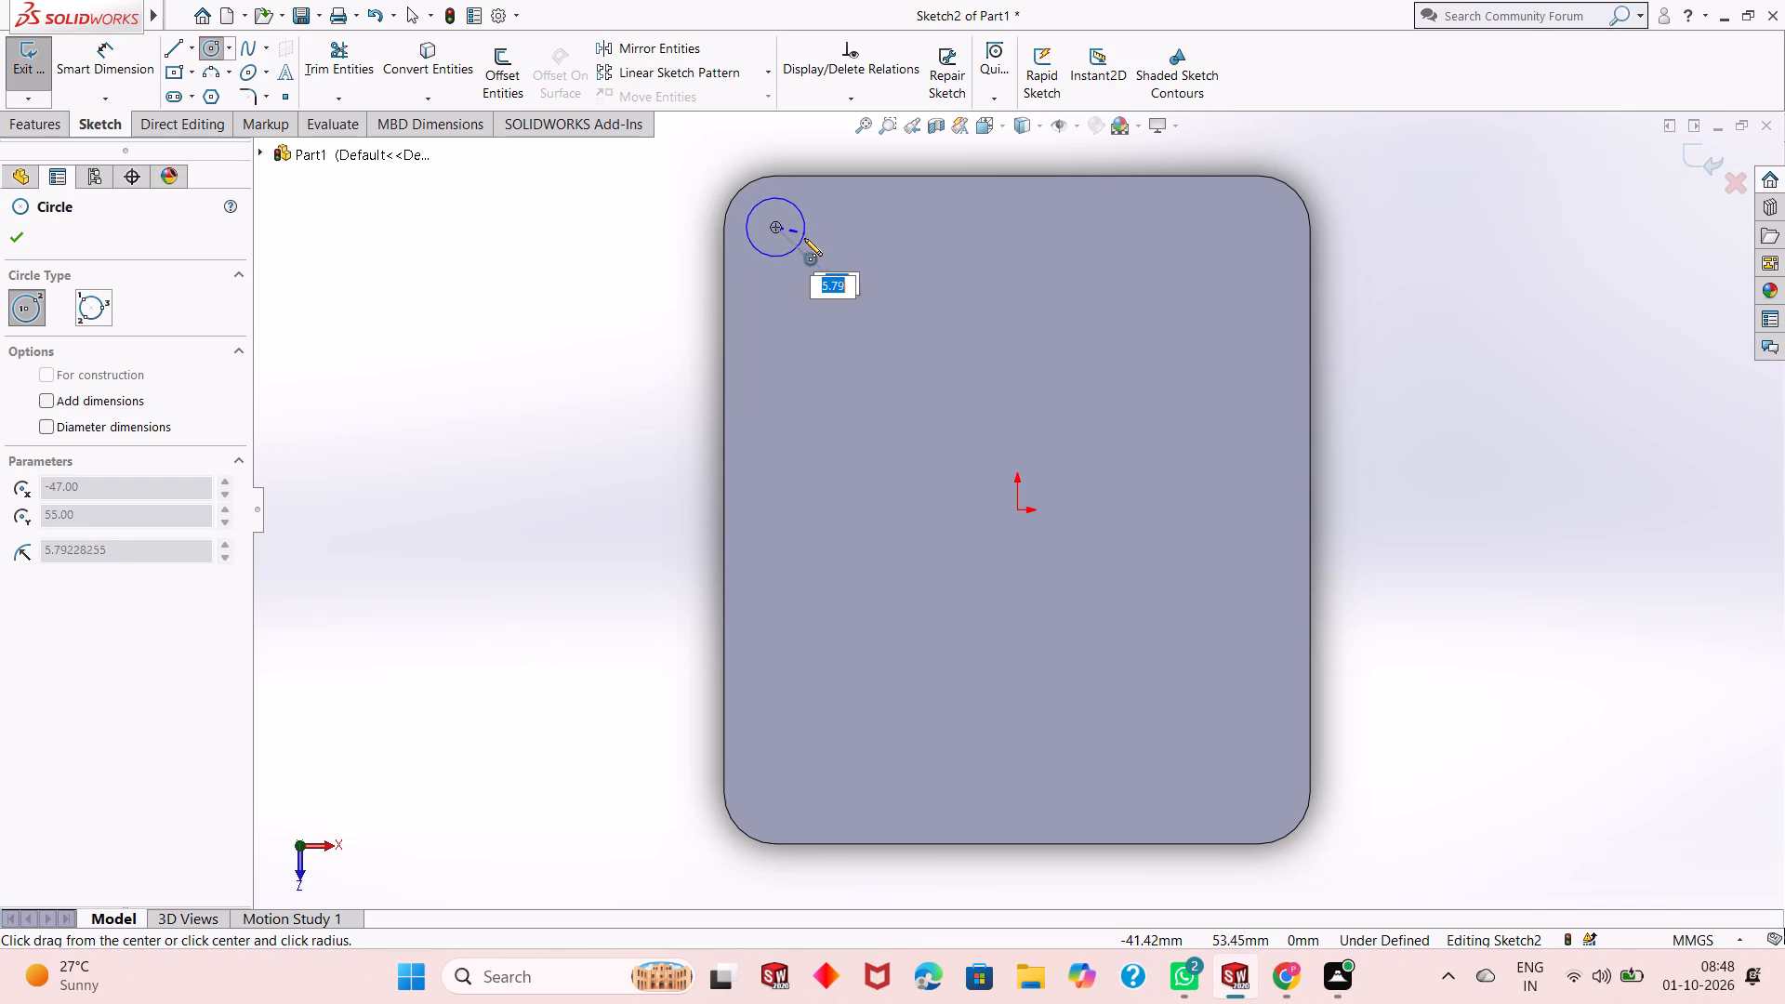
{"action": "left_click", "coordinate": [804, 265]}
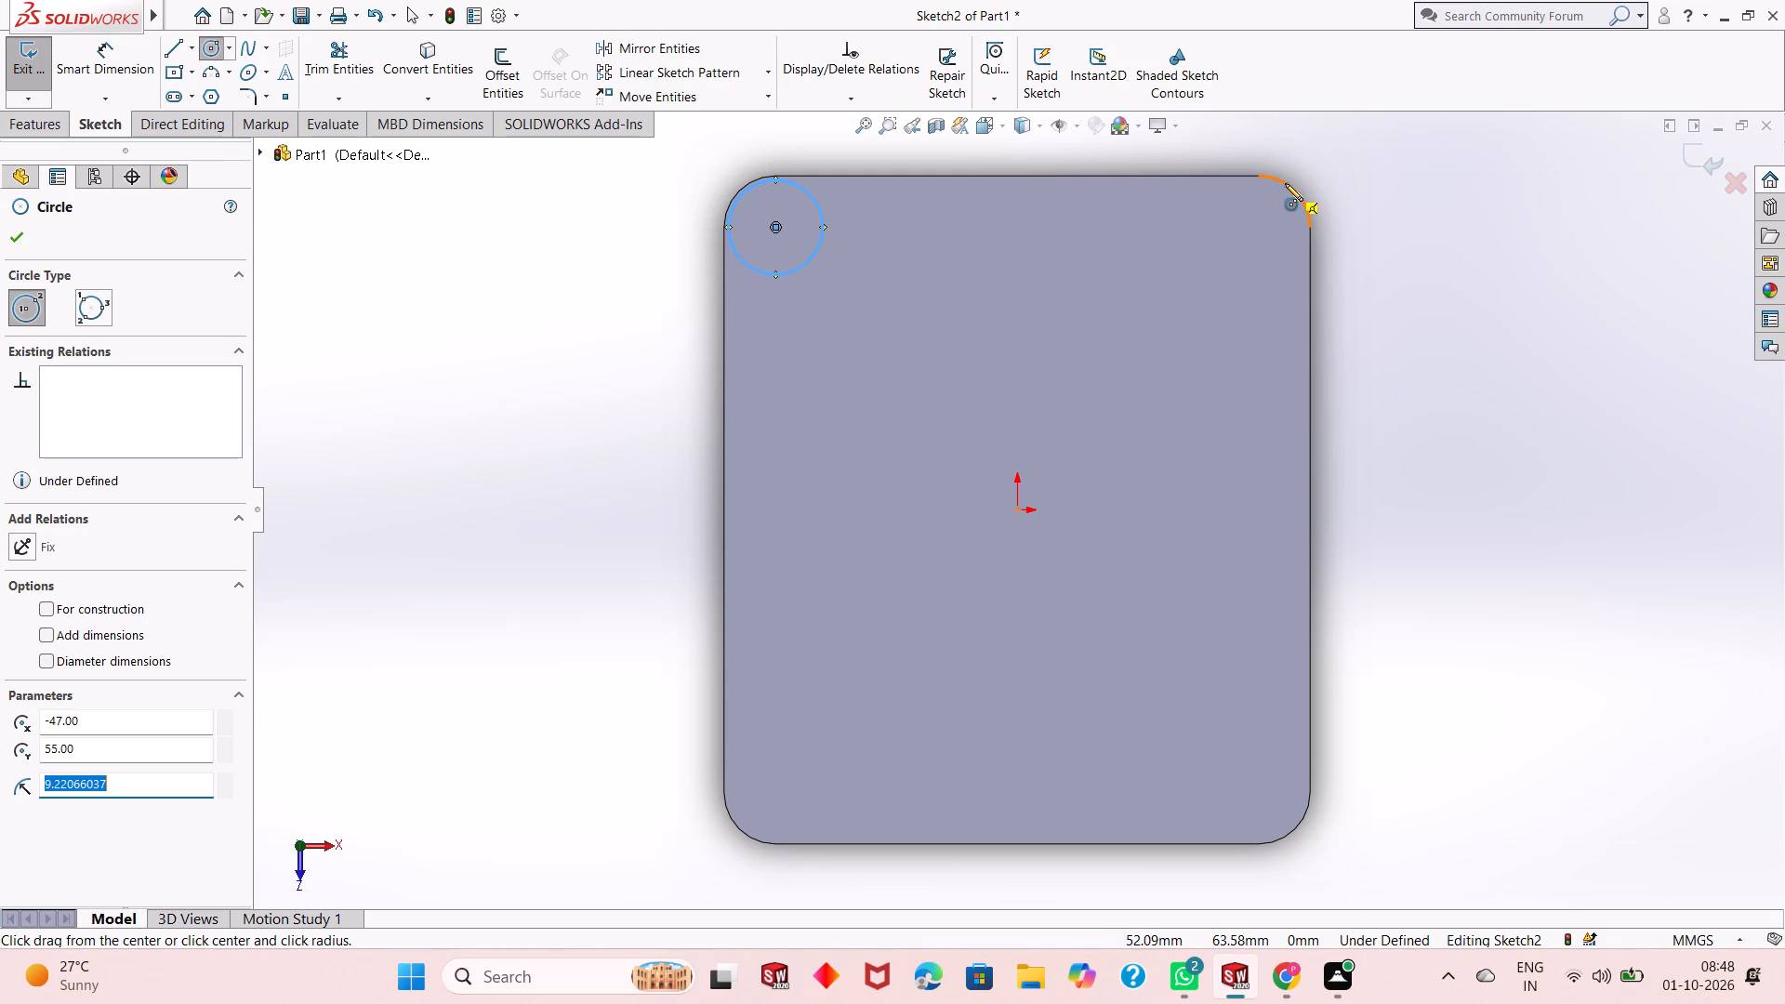
{"action": "left_click", "coordinate": [1258, 229]}
{"action": "left_click", "coordinate": [1246, 266]}
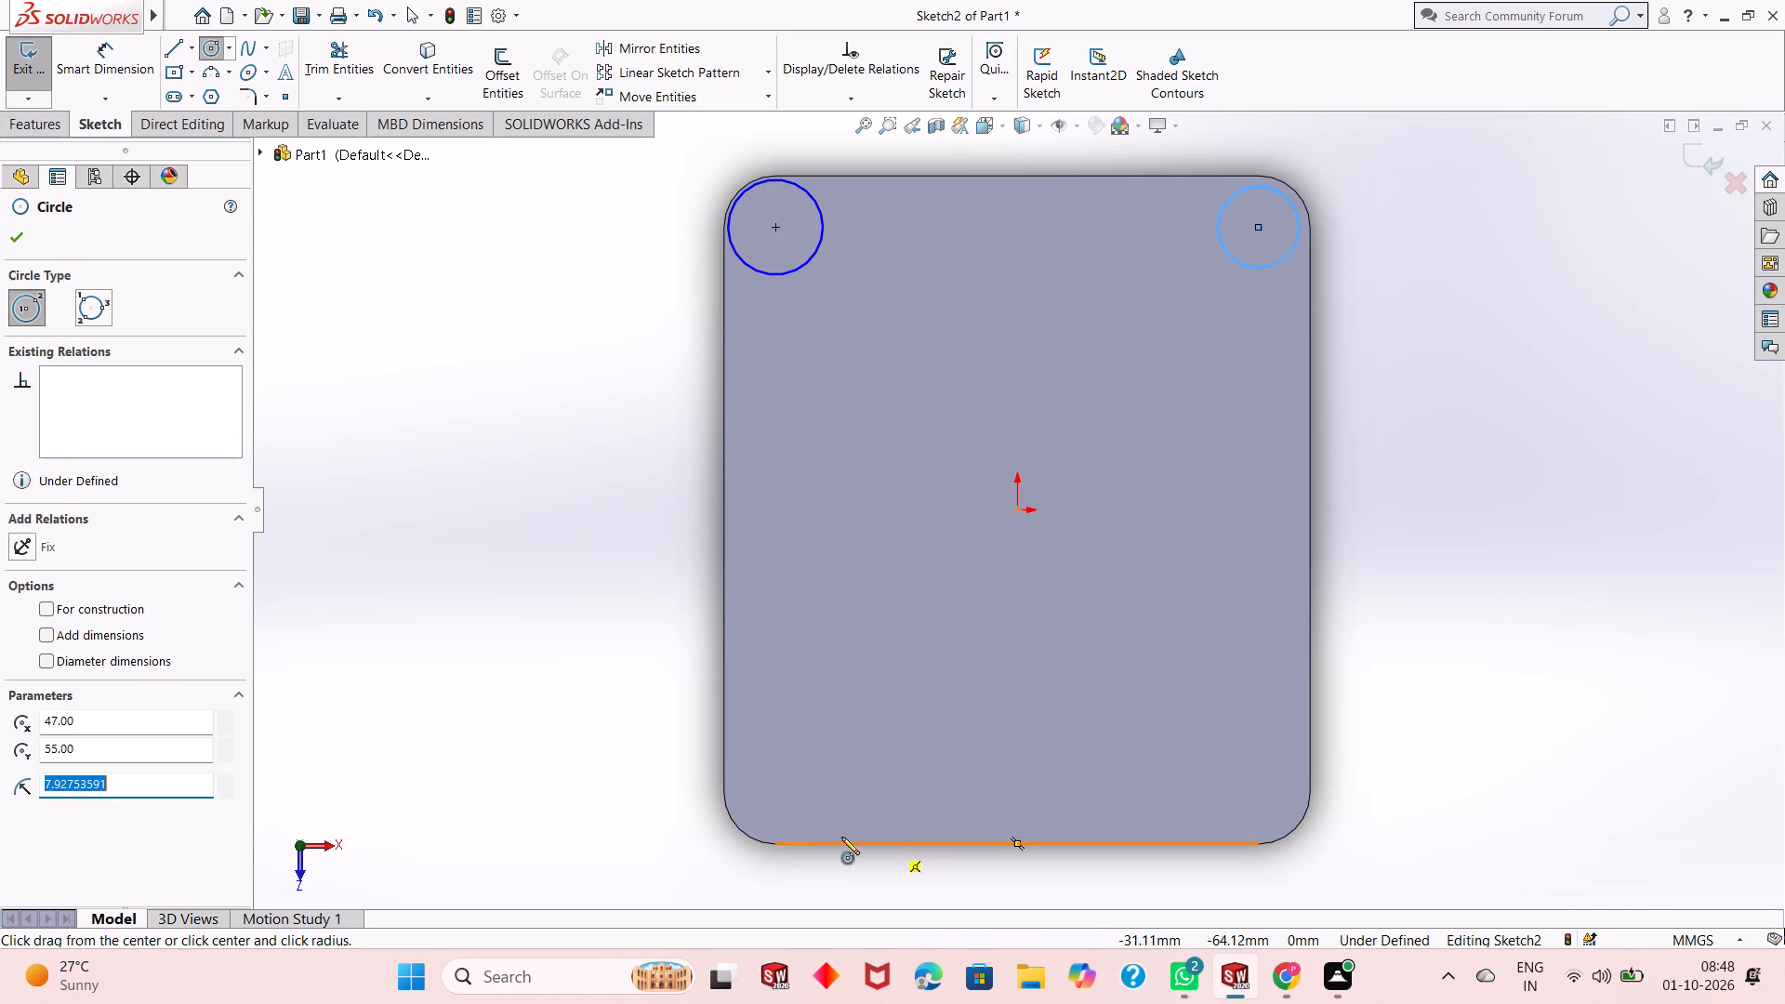
{"action": "left_click", "coordinate": [773, 791]}
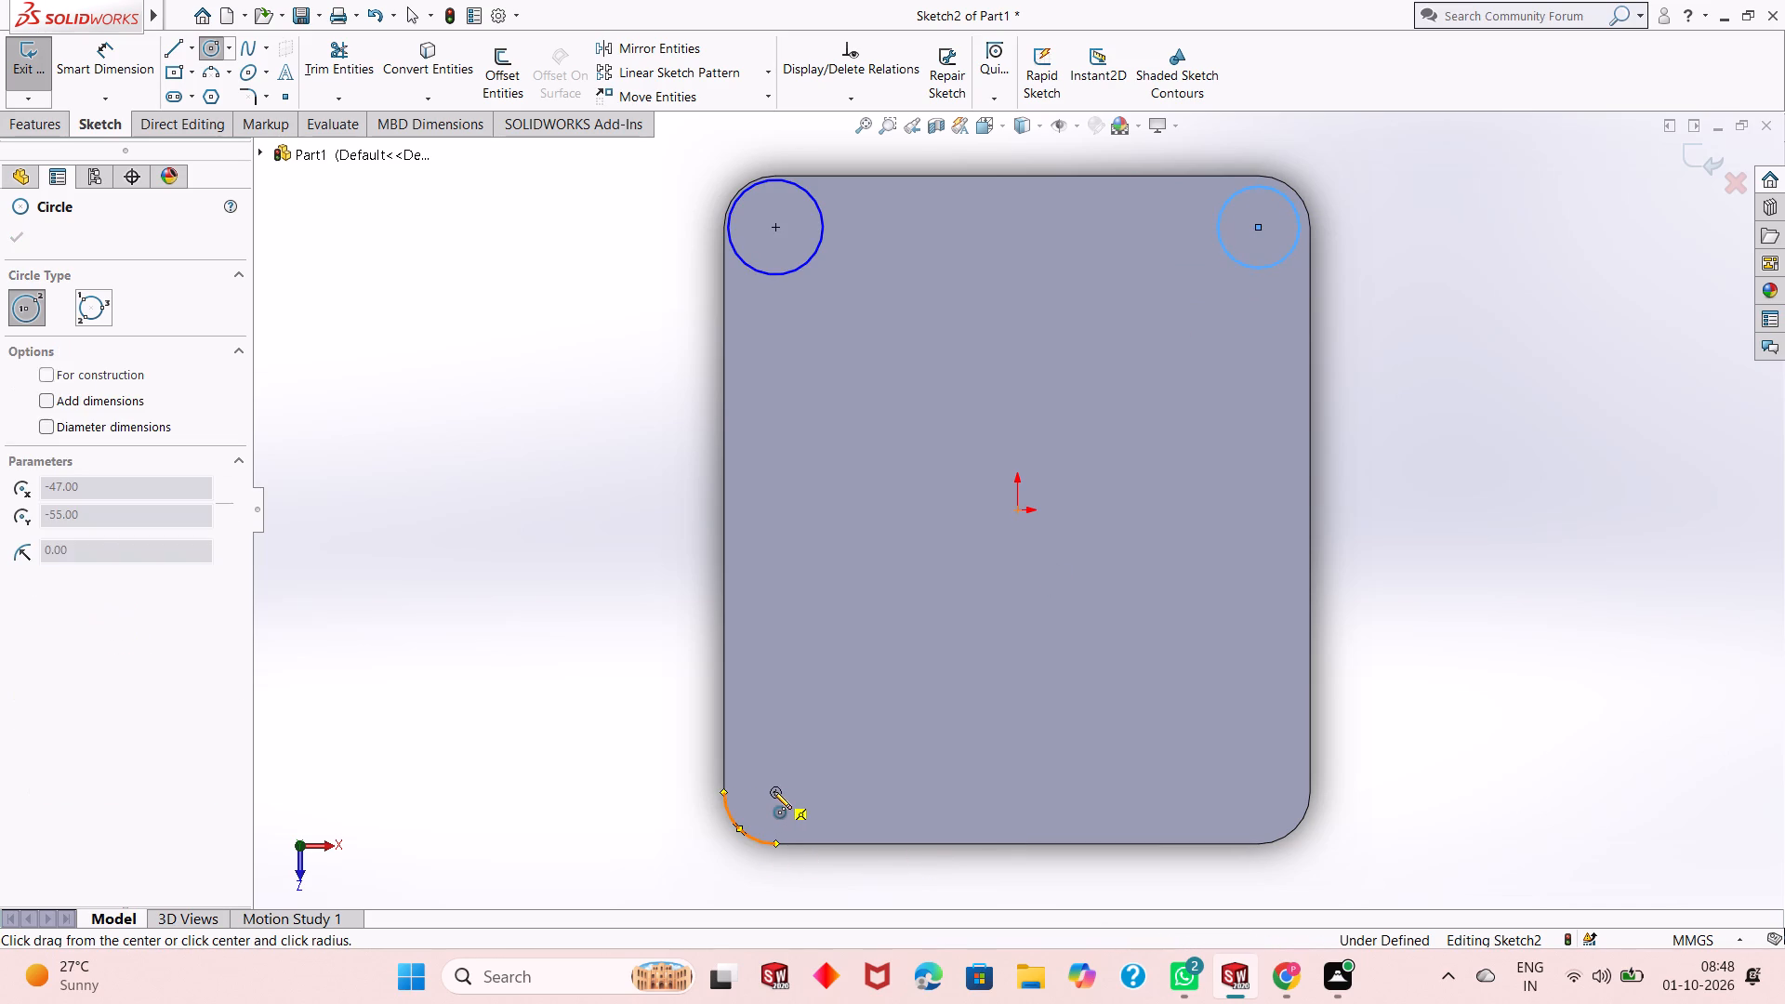
{"action": "left_click", "coordinate": [793, 755]}
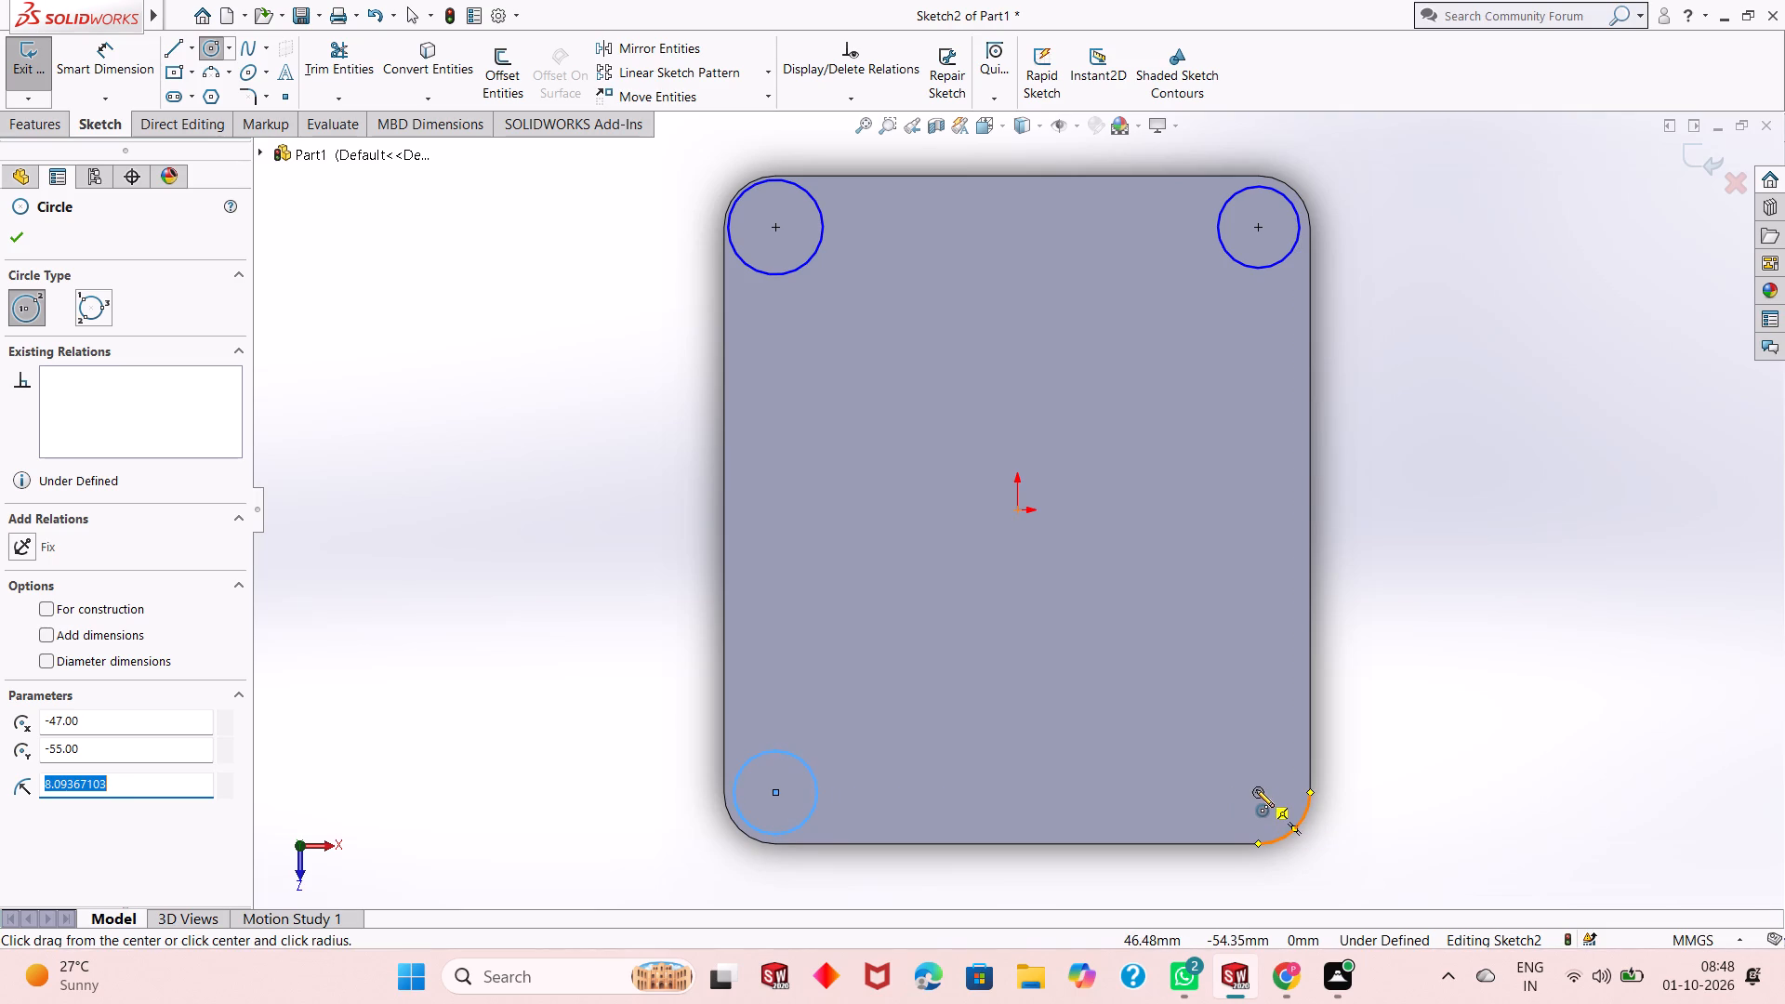
{"action": "left_click", "coordinate": [1256, 789]}
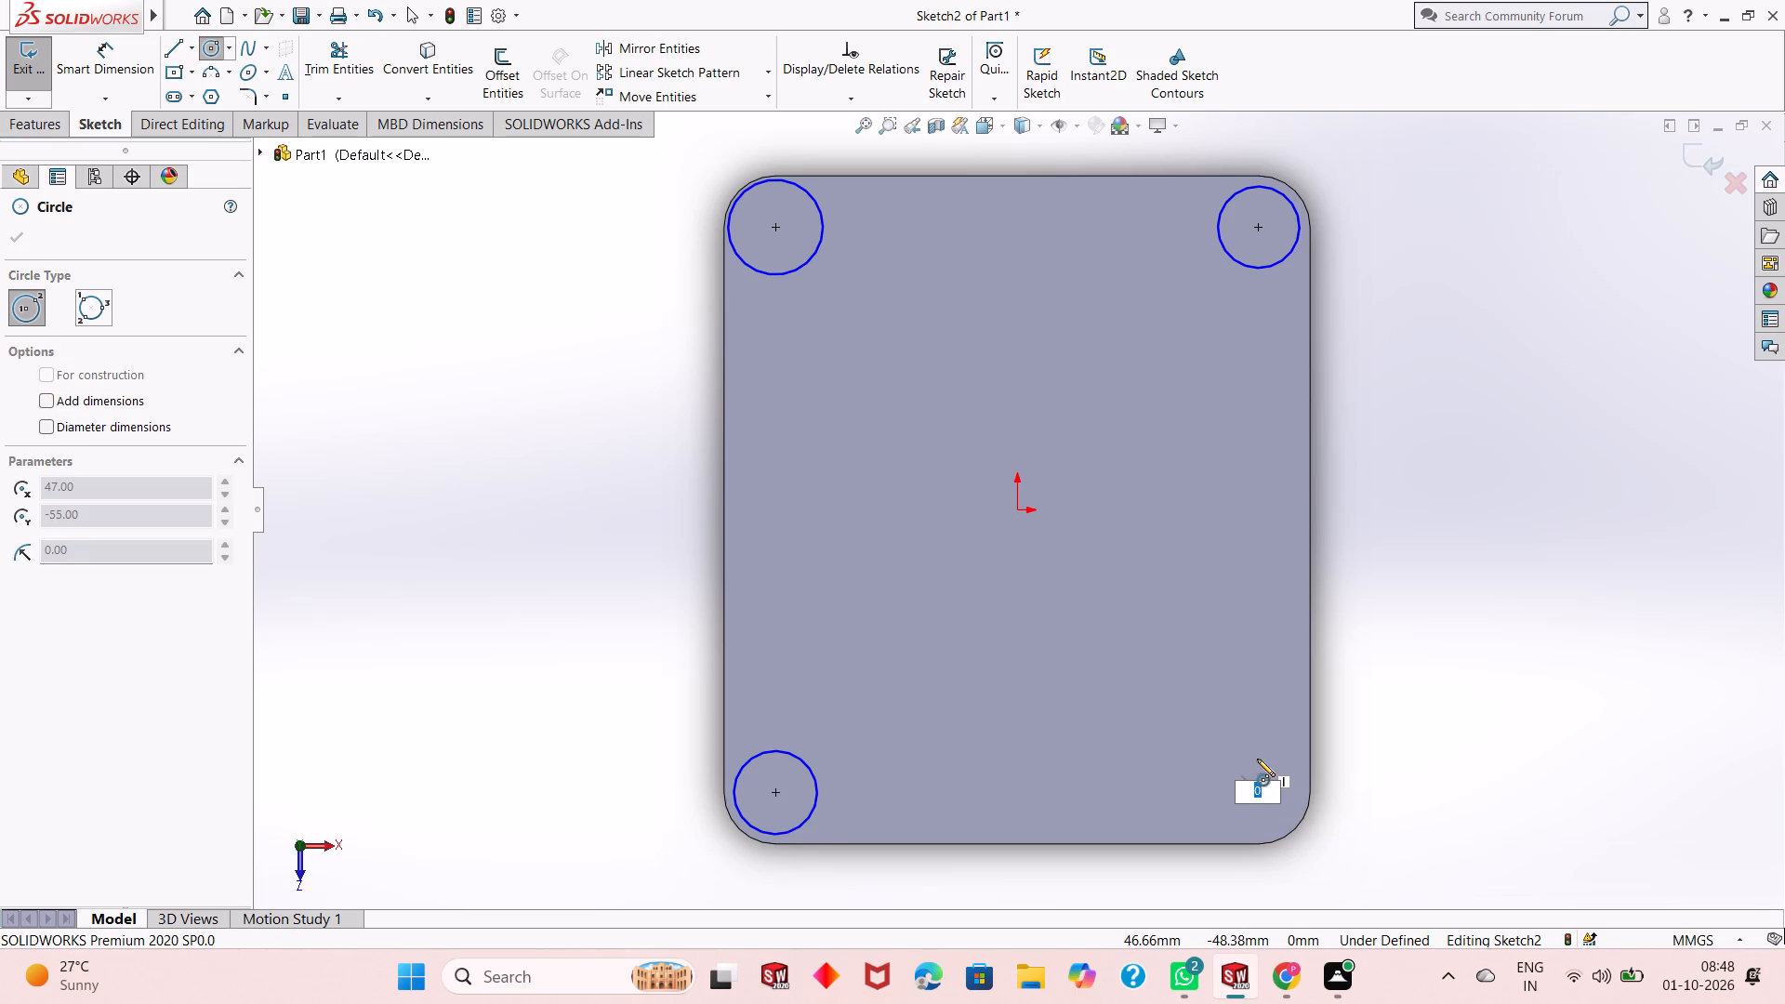
{"action": "key", "text": "Escape"}
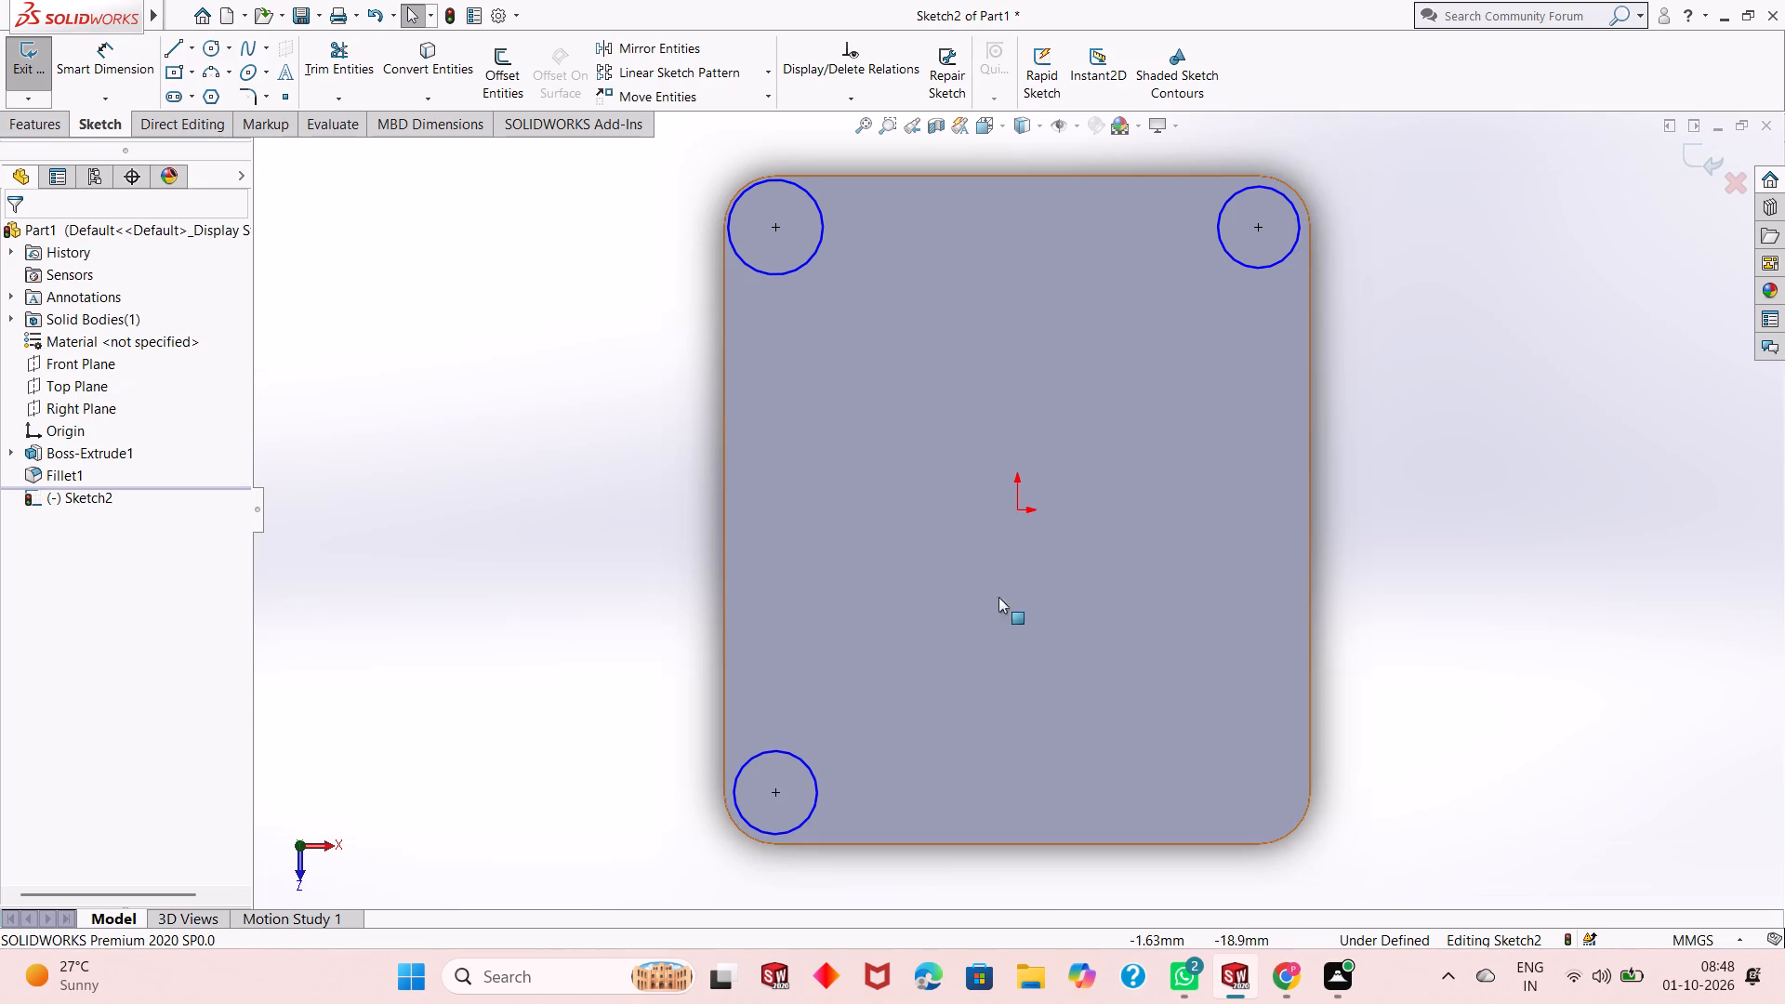
{"action": "left_click", "coordinate": [207, 43]}
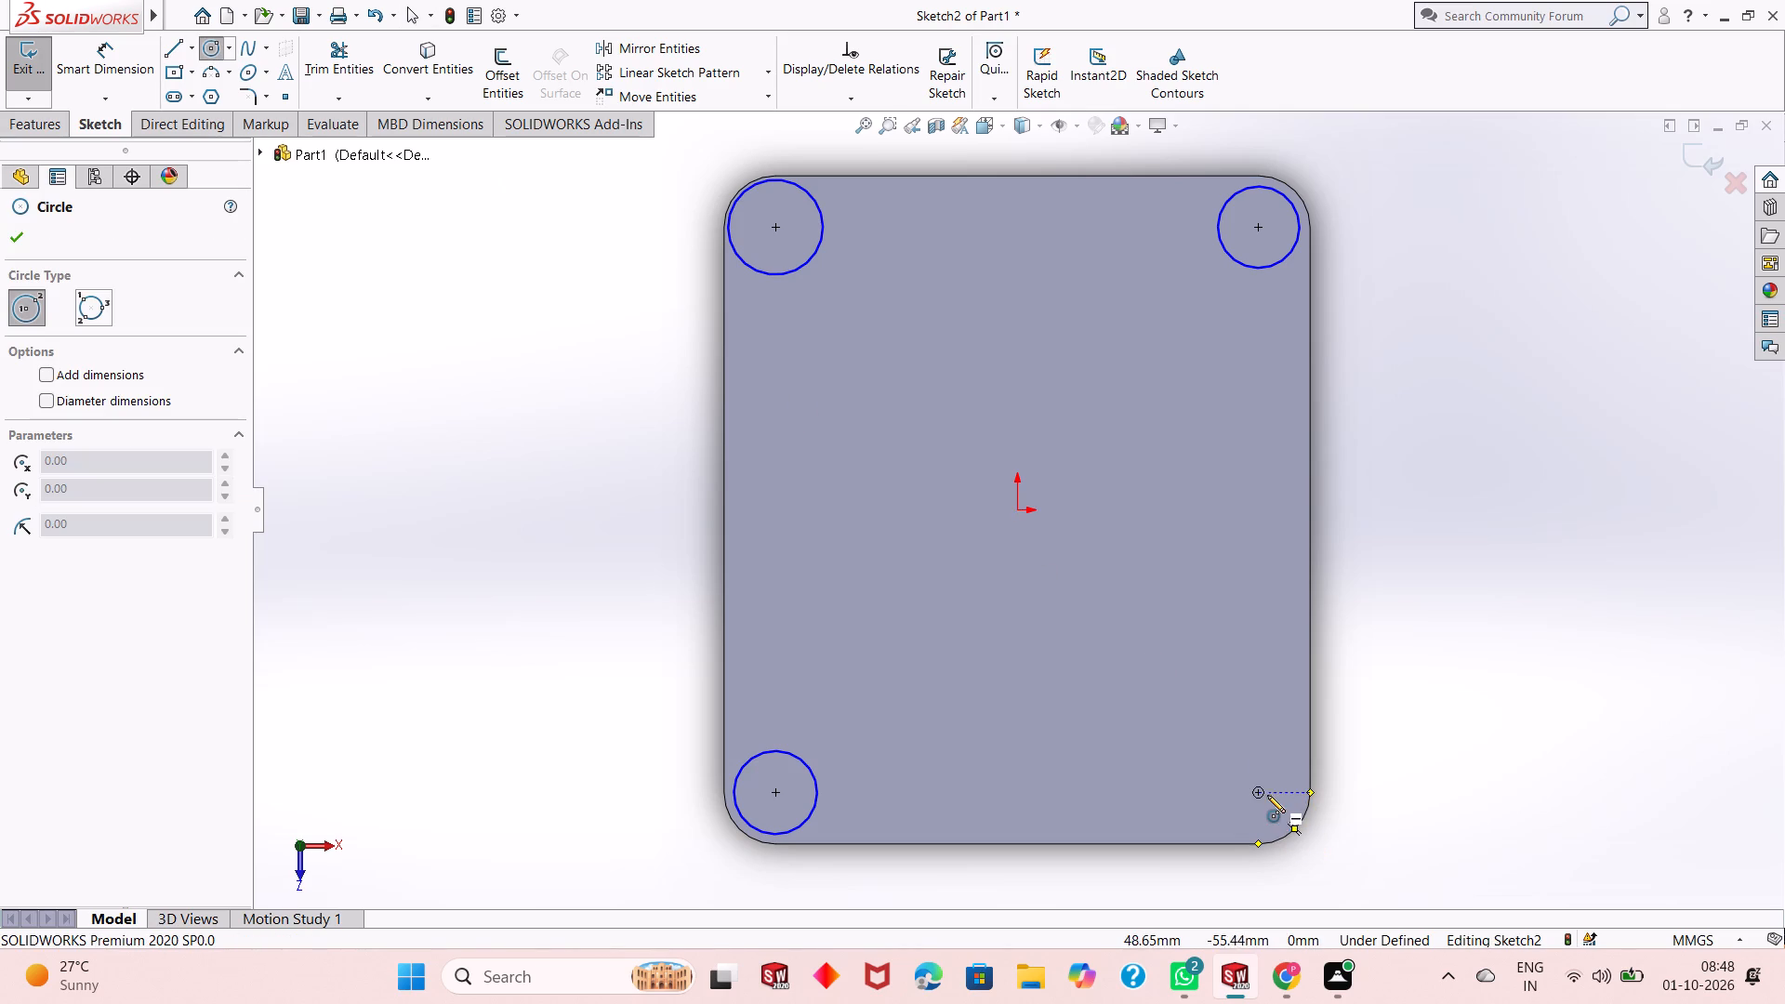
{"action": "left_click", "coordinate": [1259, 794]}
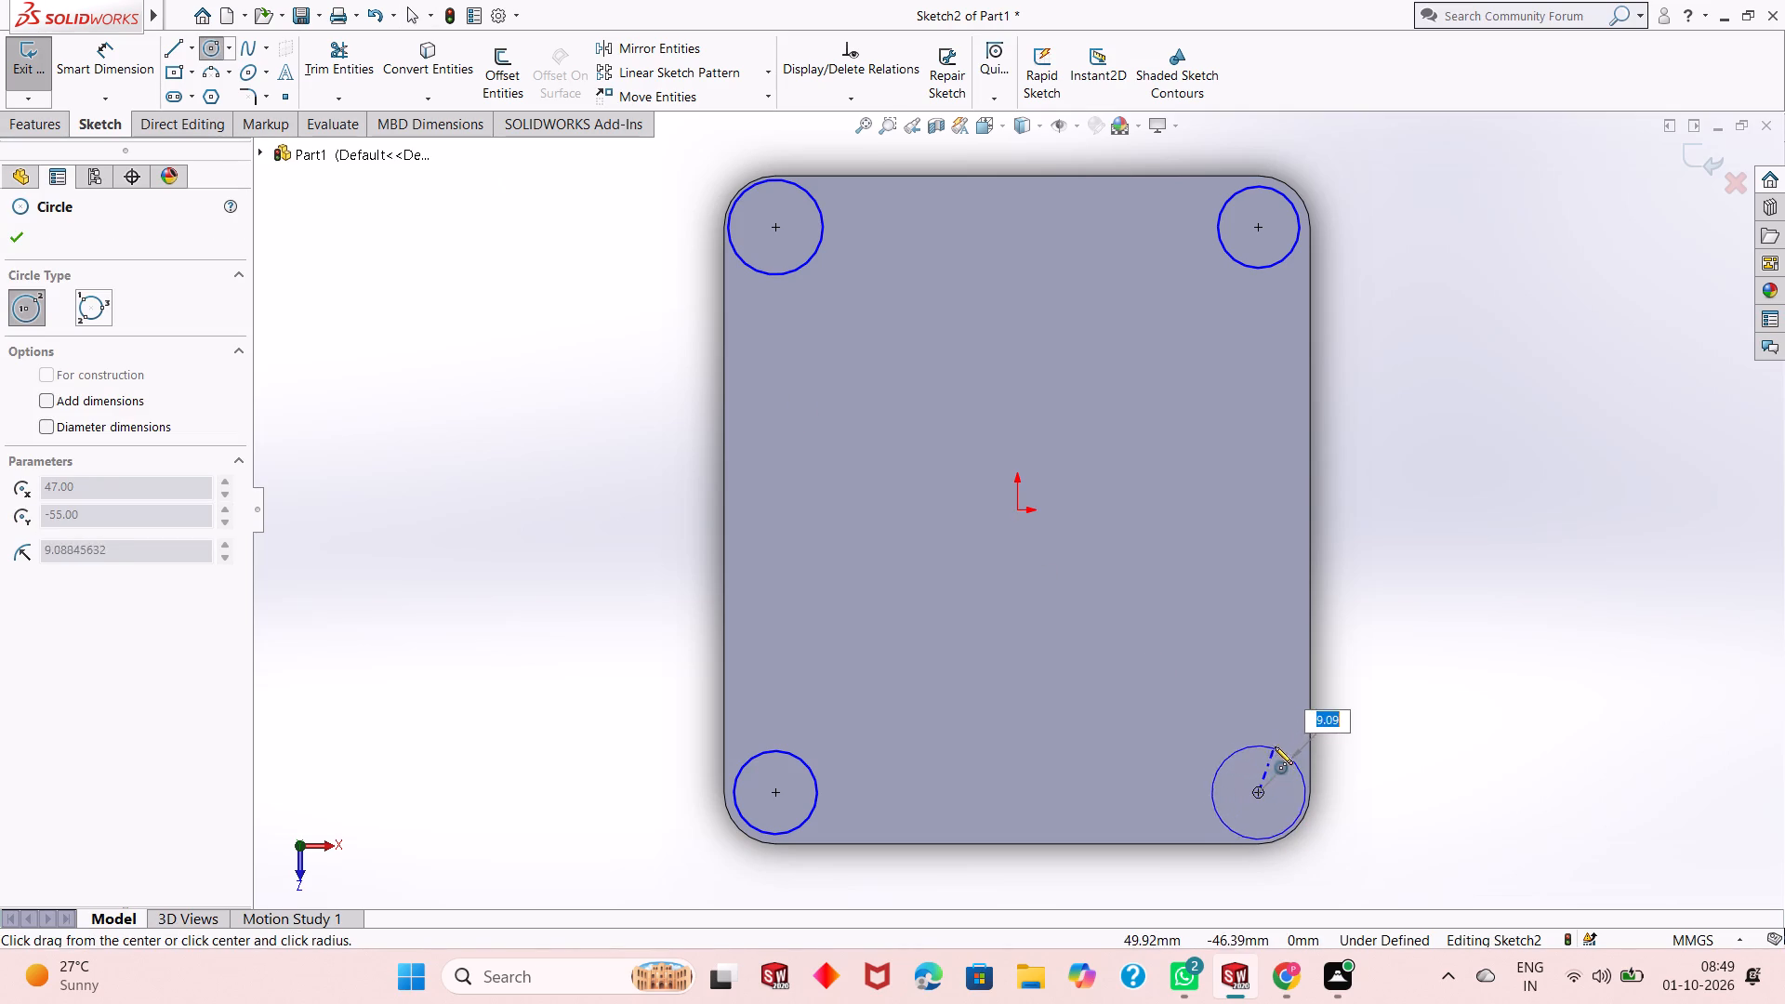
{"action": "left_click", "coordinate": [1276, 741]}
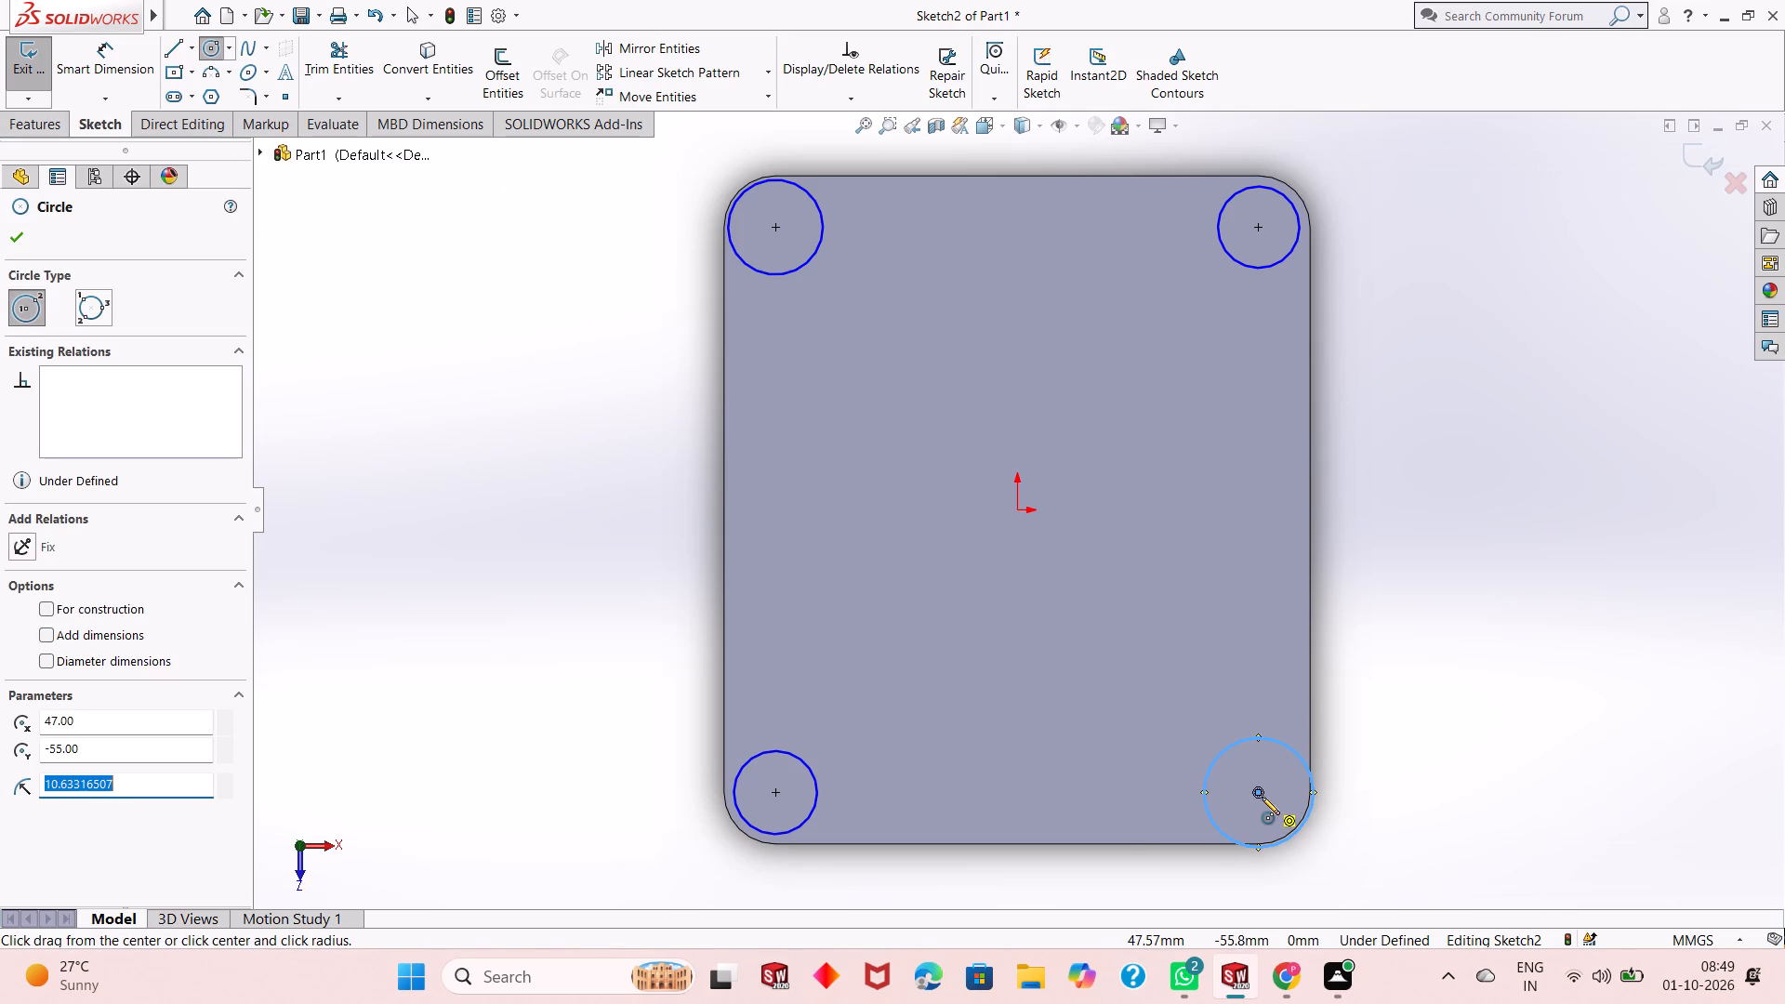
Sketch a smaller concentric circle inside each corner circle, radii about 6 mm lower-right, 4.4 mm lower-left, 4.8 mm upper-left and 4.1 mm upper-right.
{"action": "left_click", "coordinate": [1257, 790]}
{"action": "left_click", "coordinate": [1283, 773]}
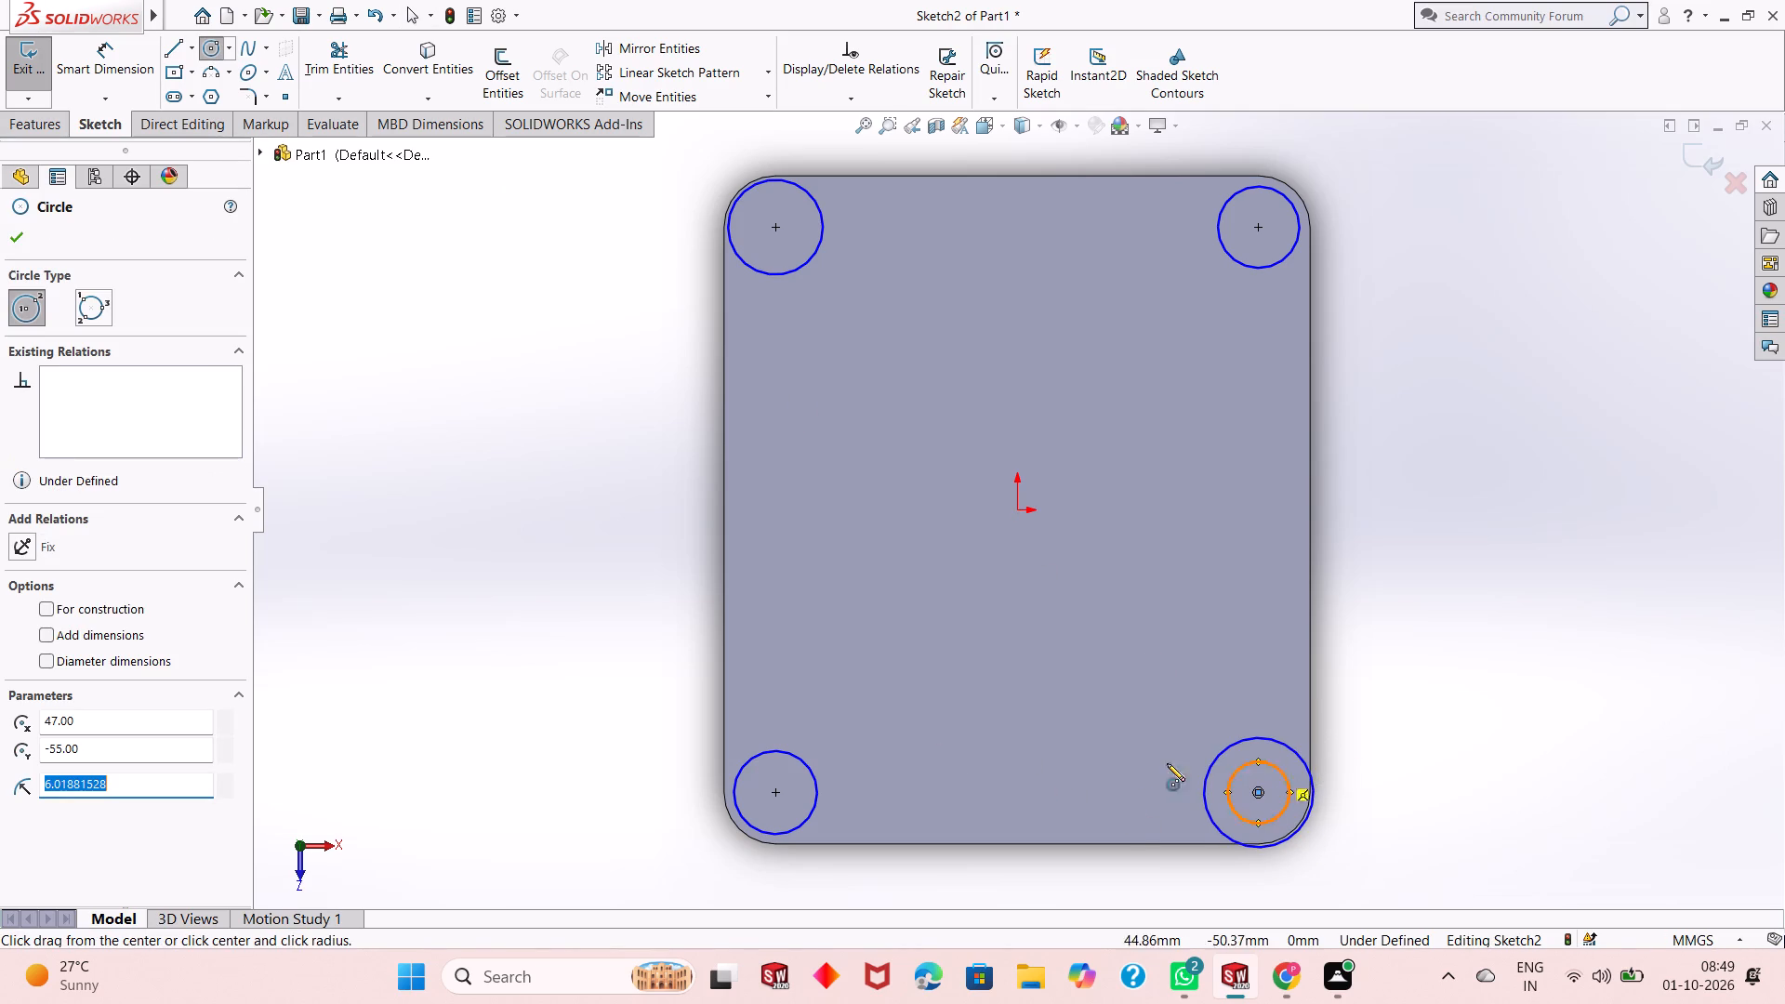
{"action": "left_click", "coordinate": [774, 791]}
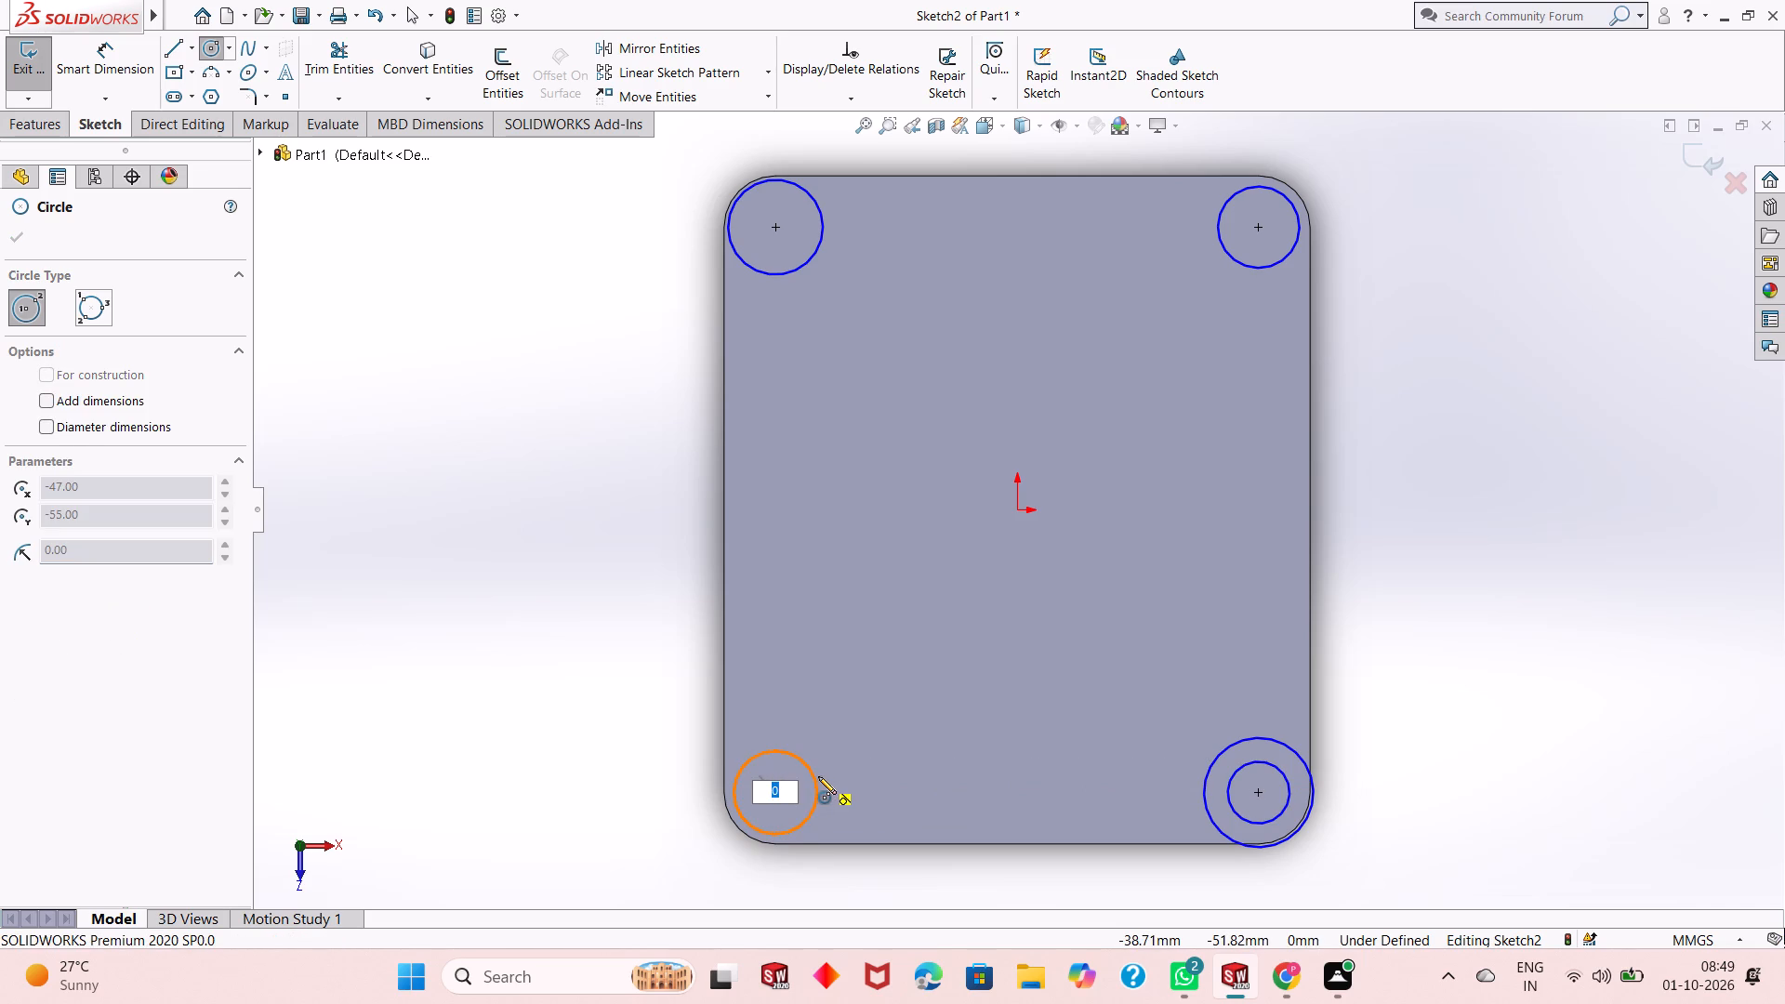
{"action": "key", "text": "Escape"}
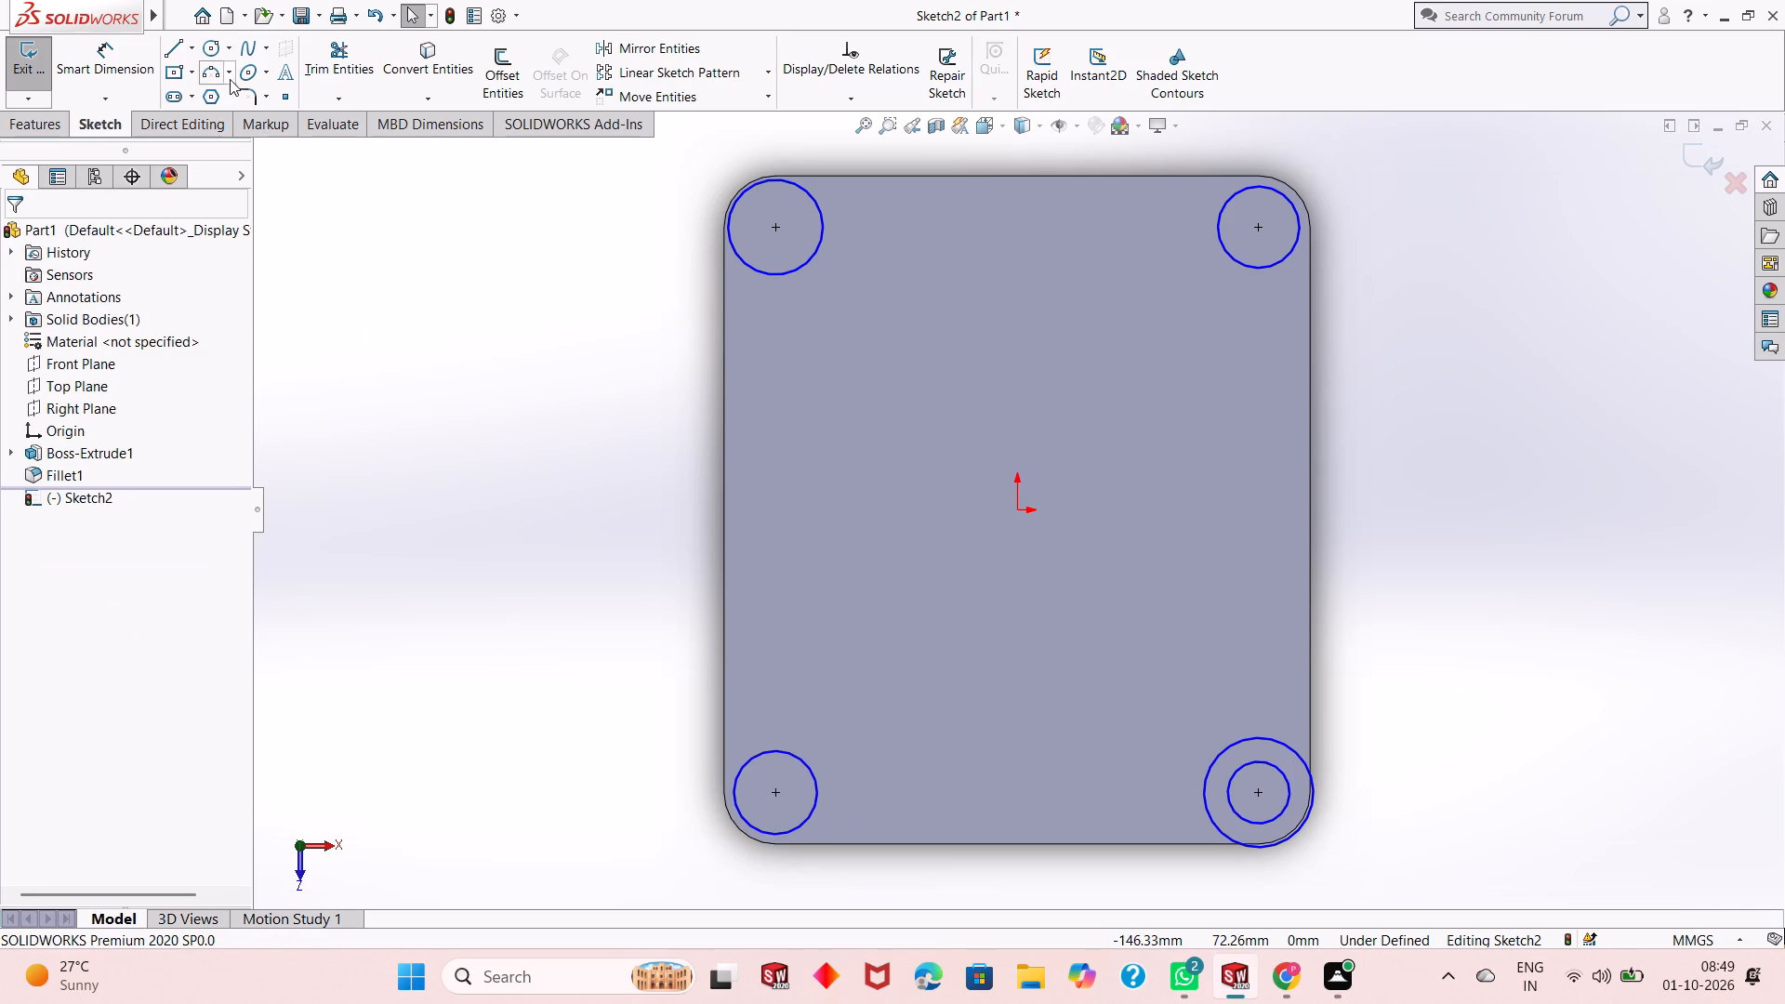
{"action": "left_click", "coordinate": [212, 53]}
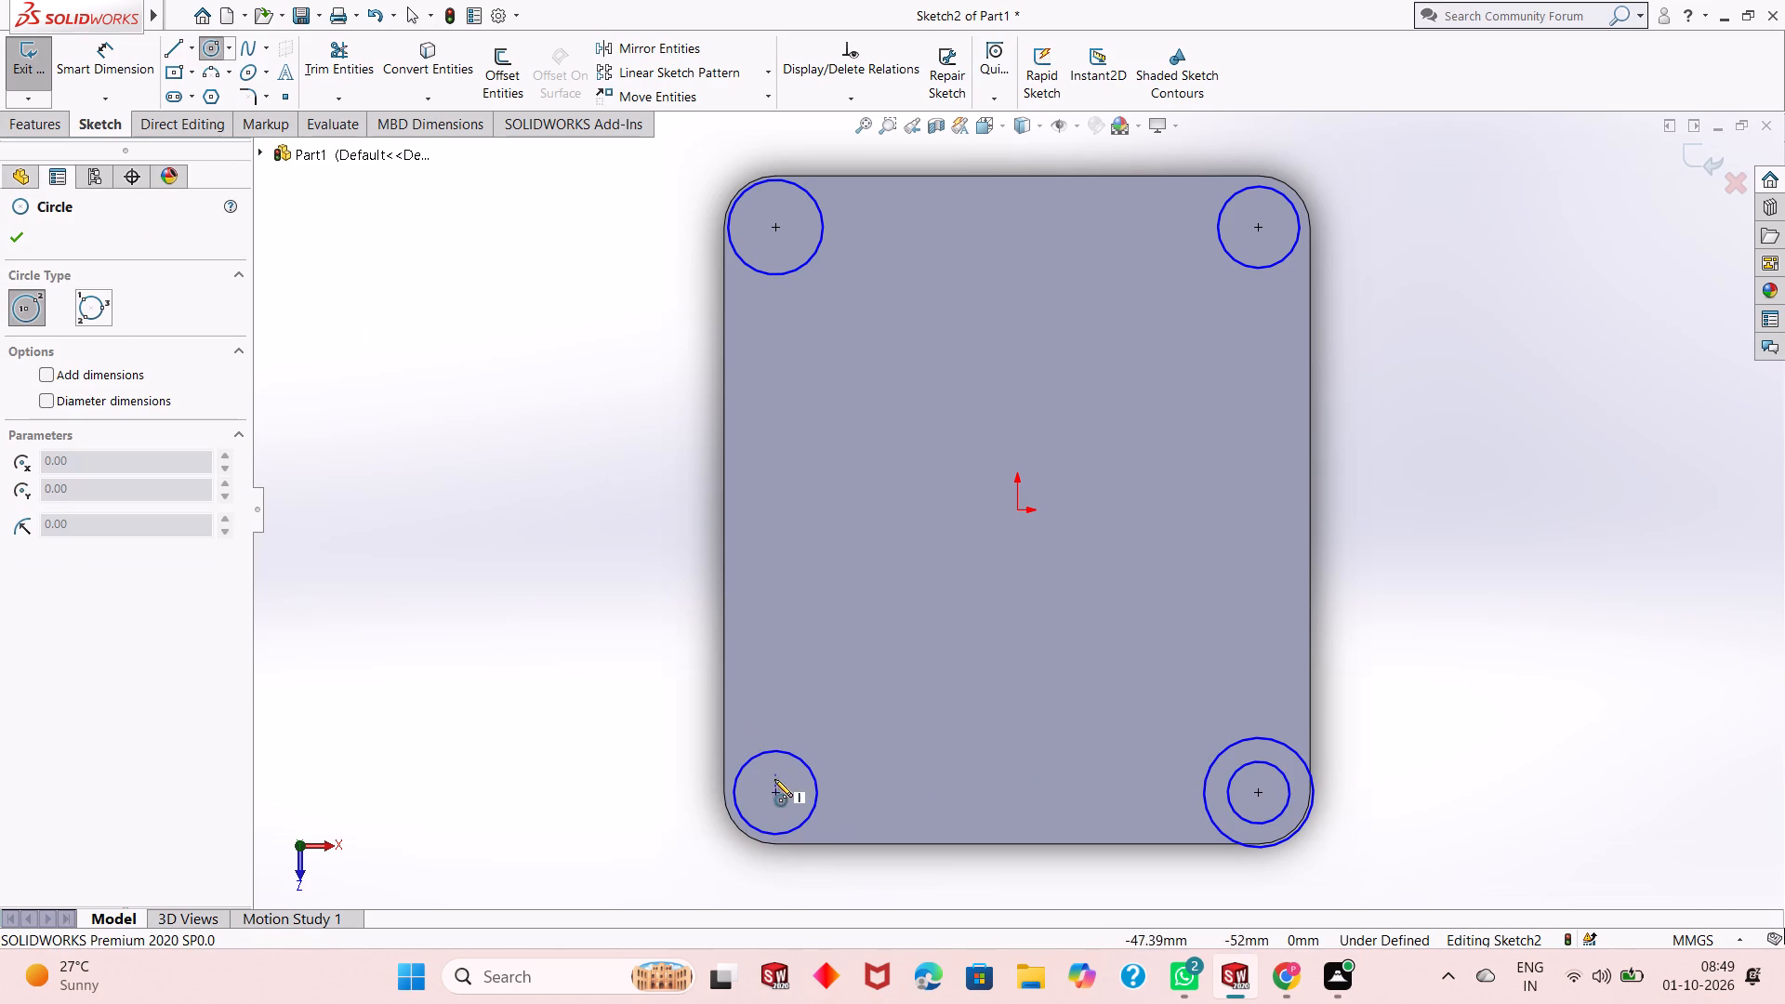
{"action": "left_click", "coordinate": [776, 790]}
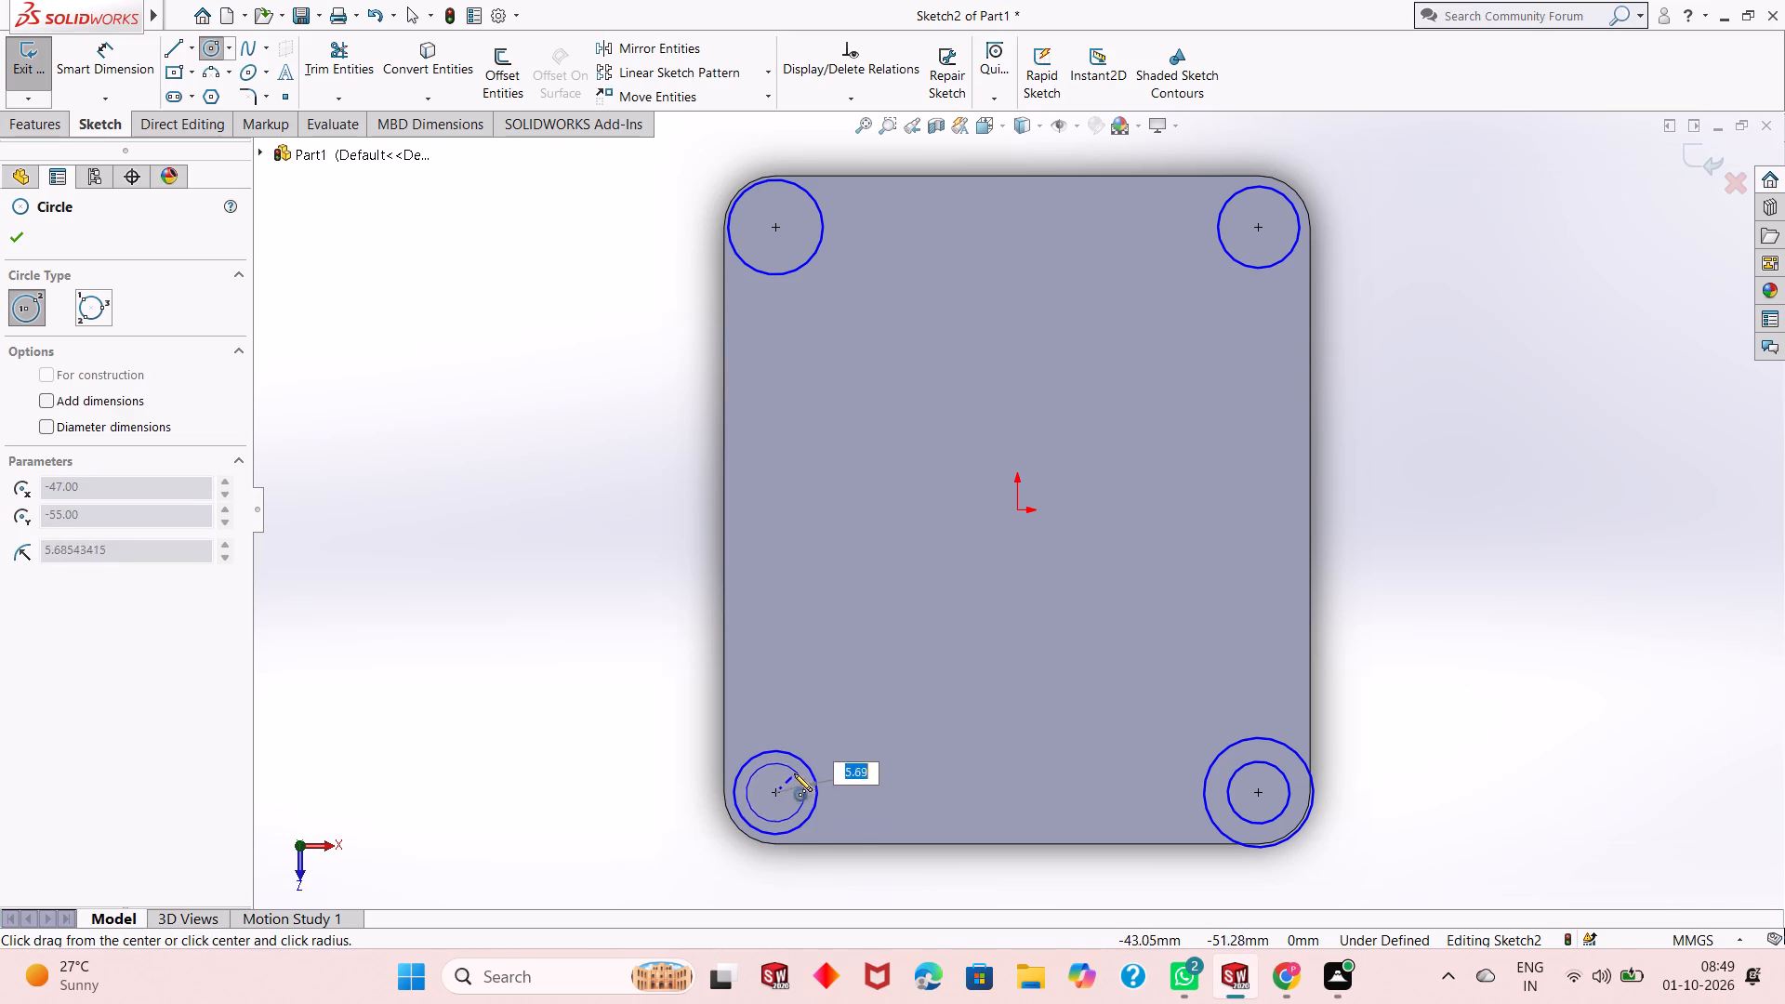
{"action": "left_click", "coordinate": [791, 776]}
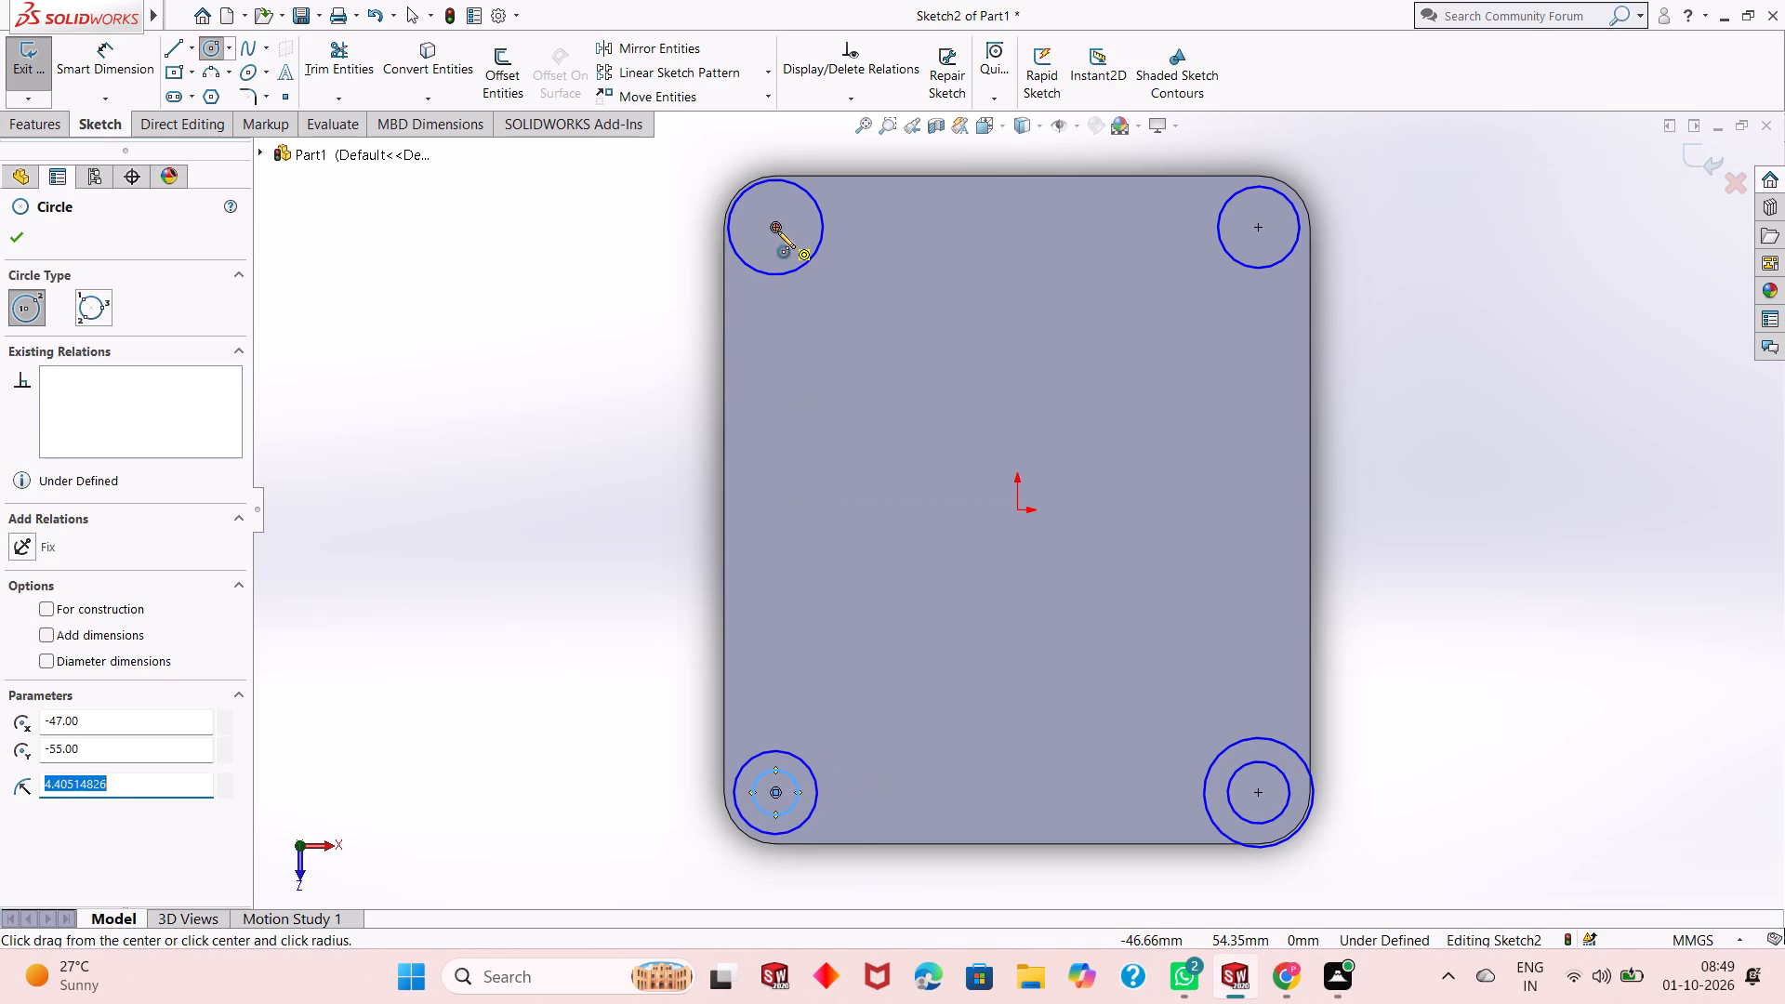
{"action": "left_click", "coordinate": [777, 230]}
{"action": "left_click", "coordinate": [779, 252]}
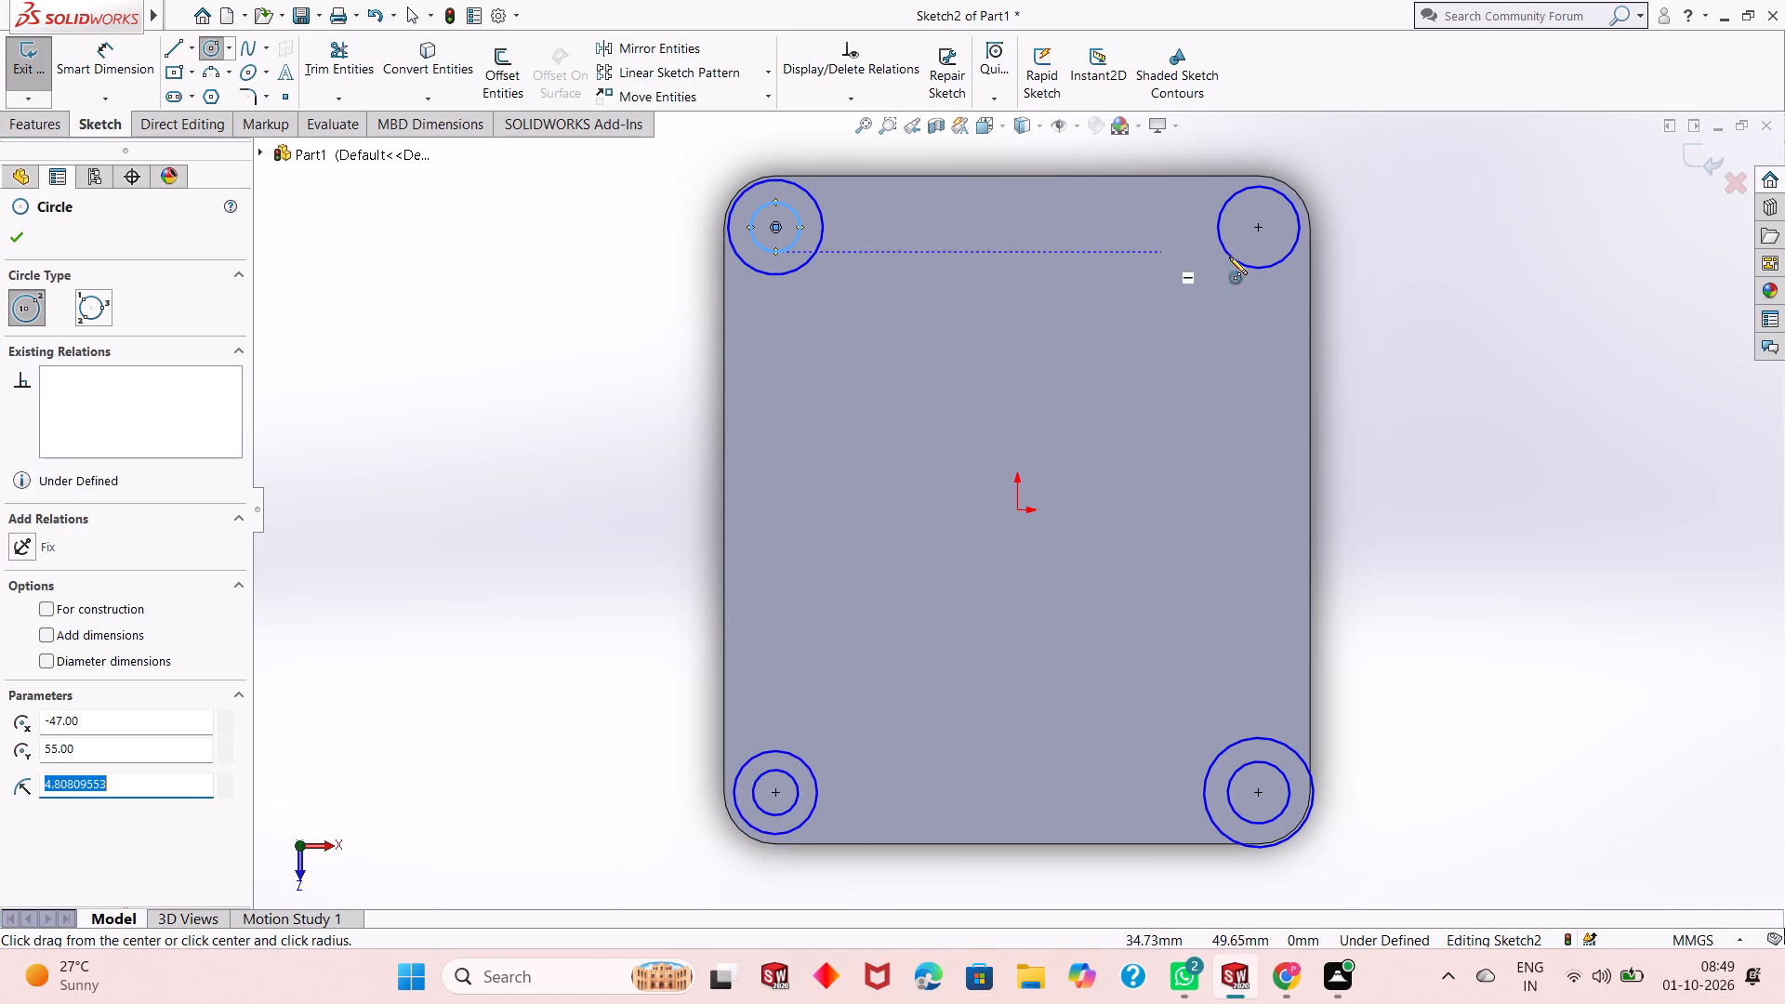
{"action": "left_click", "coordinate": [1260, 227]}
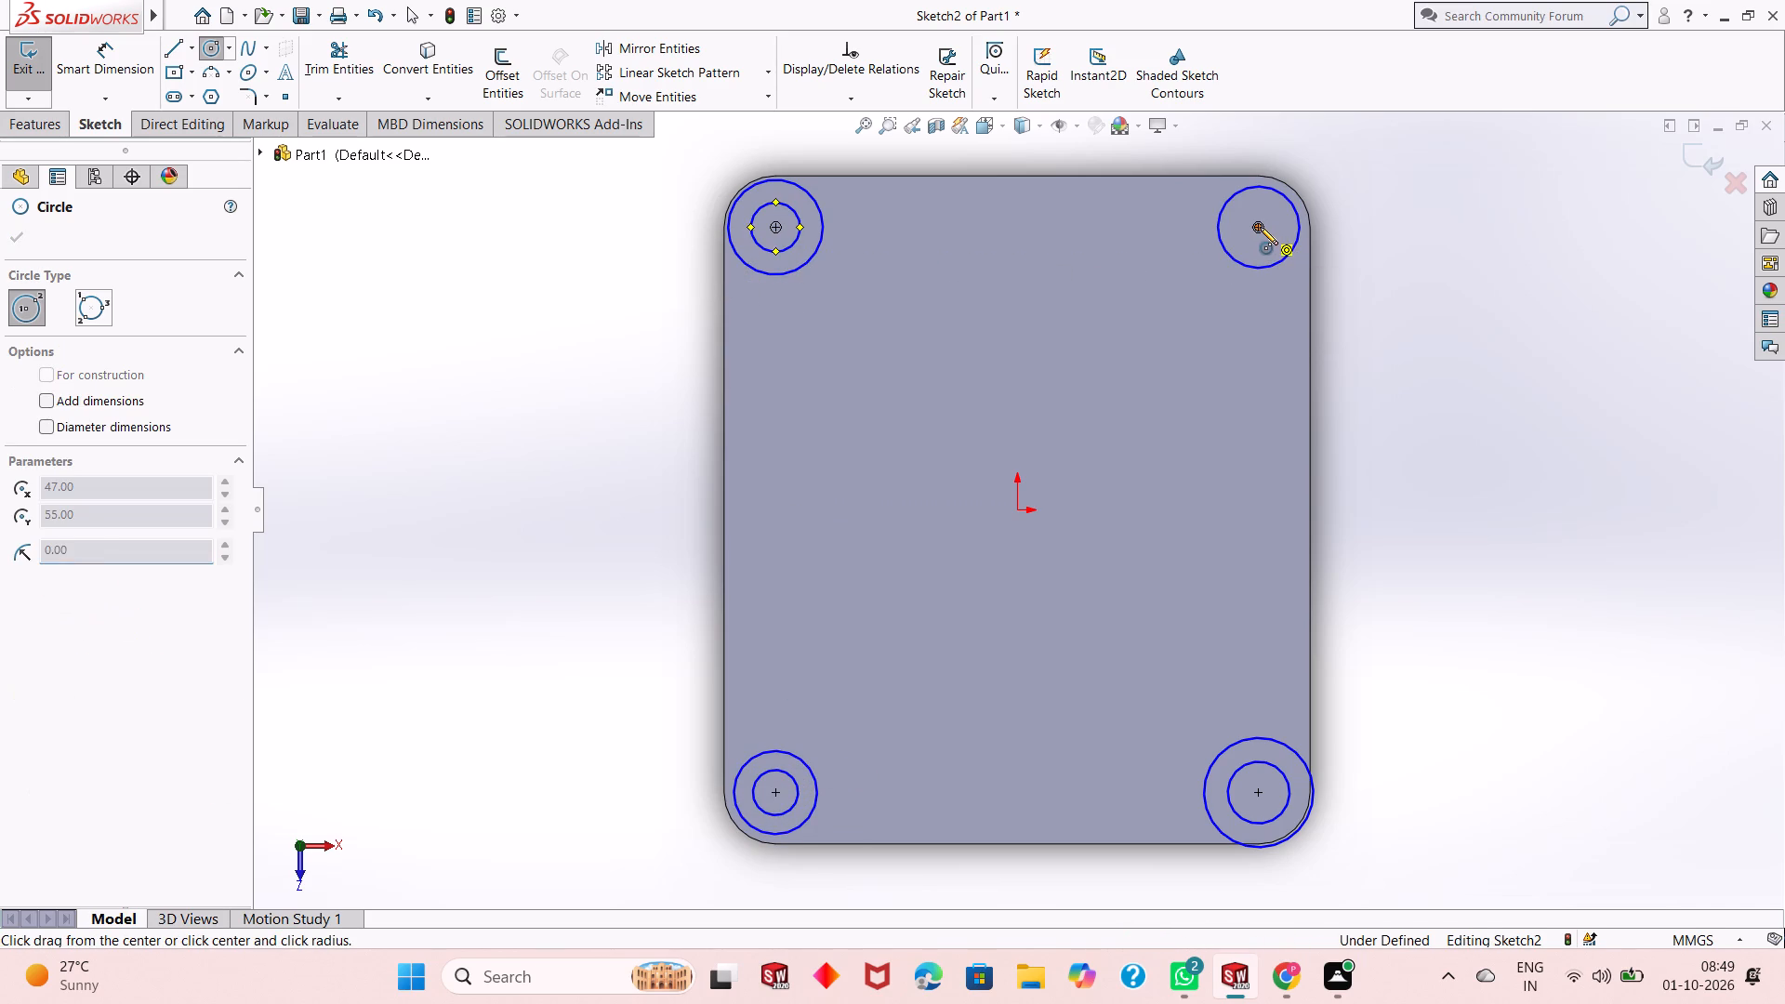
{"action": "left_click", "coordinate": [1260, 248]}
{"action": "right_click", "coordinate": [532, 325]}
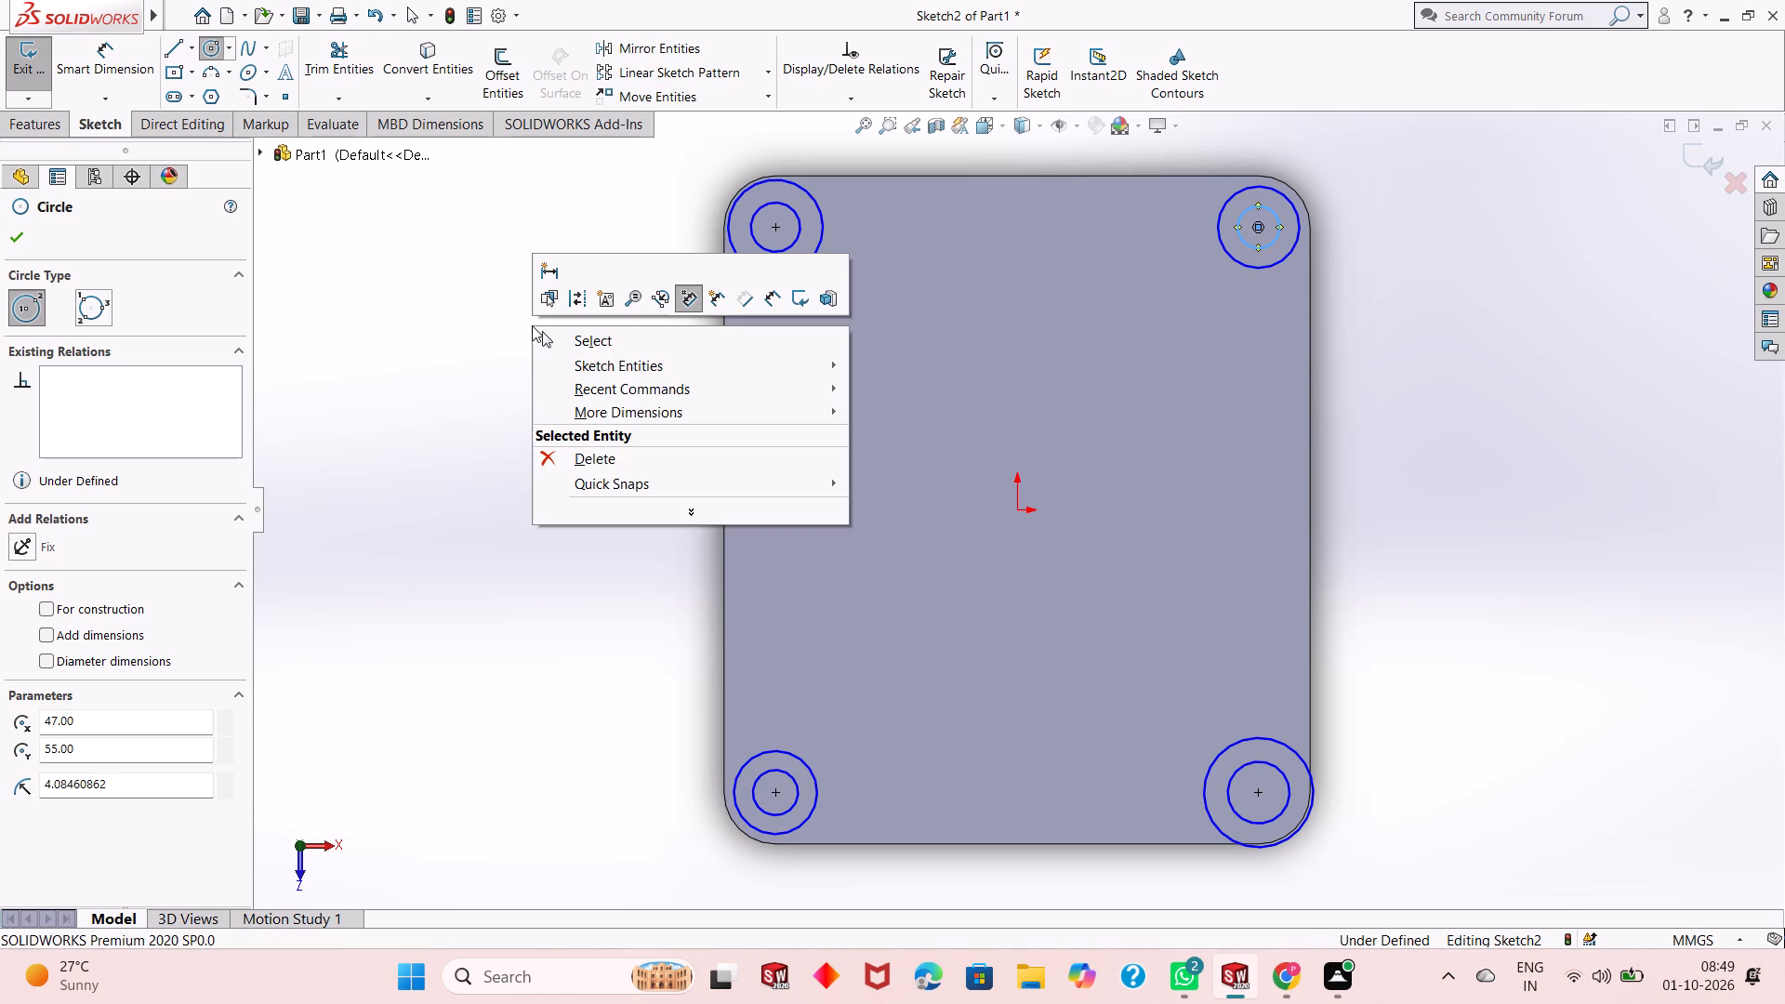
{"action": "left_click", "coordinate": [555, 339]}
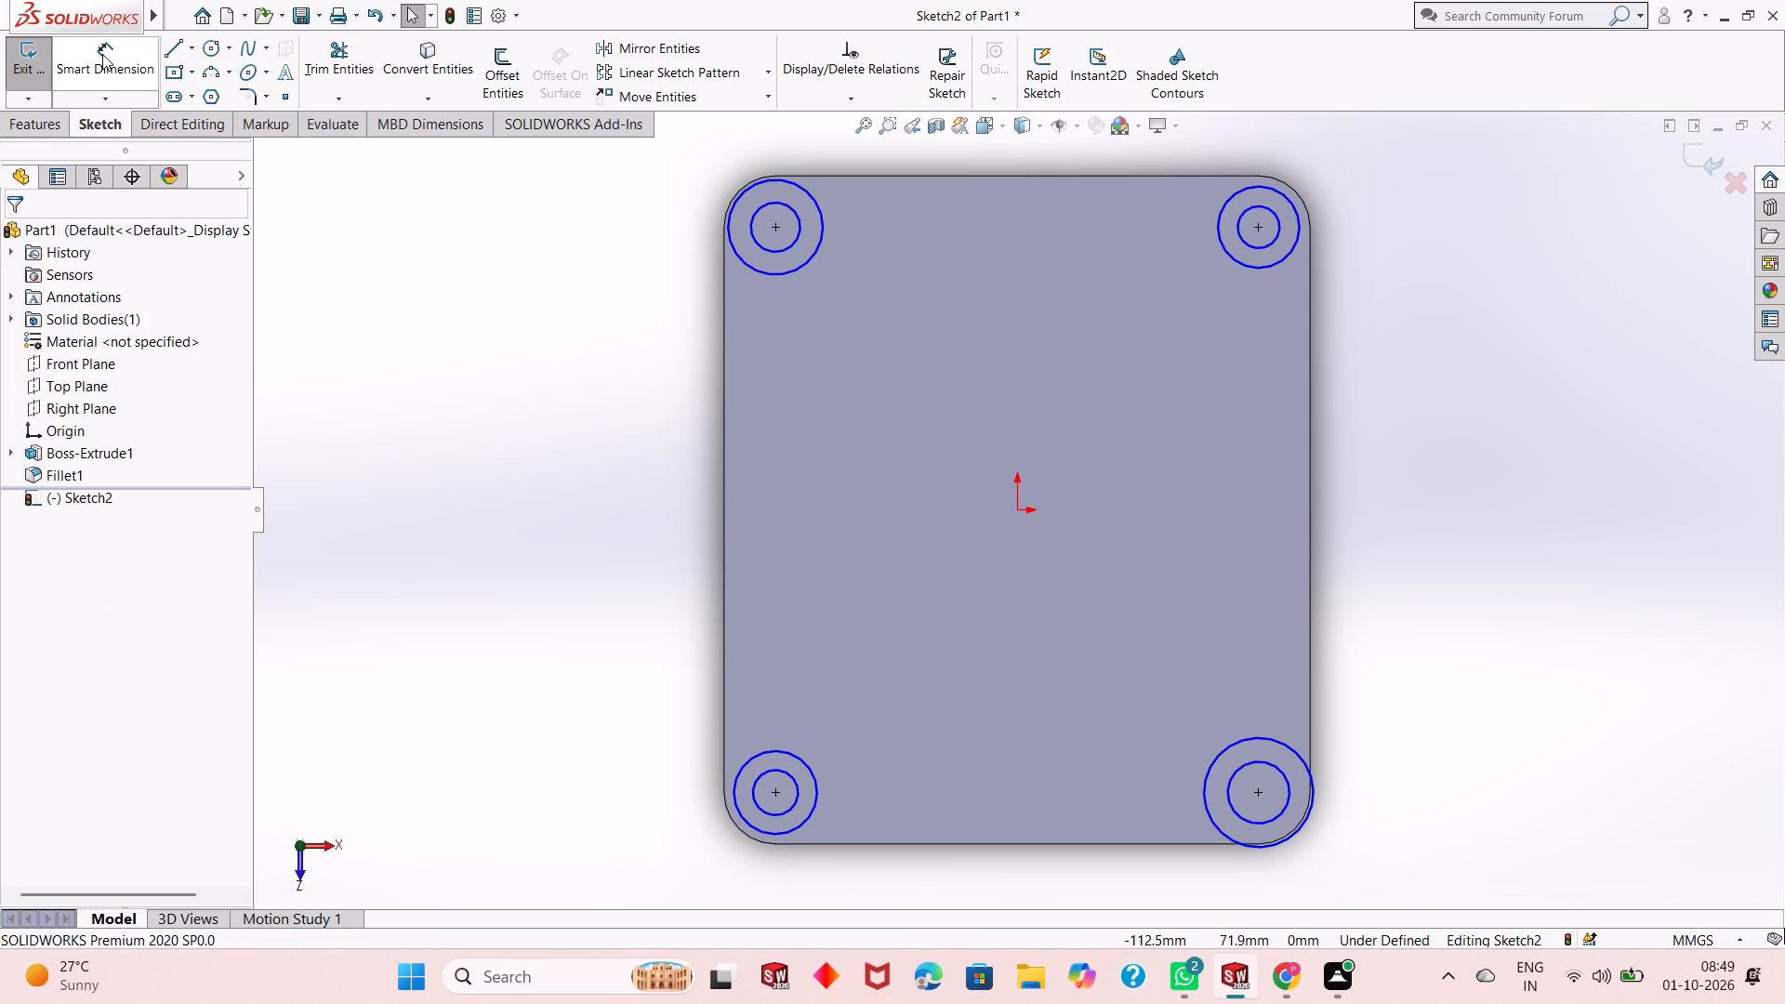
Dimension the outer circles at the plate's two upper corners and set each diameter to 20 mm.
{"action": "left_click", "coordinate": [102, 54]}
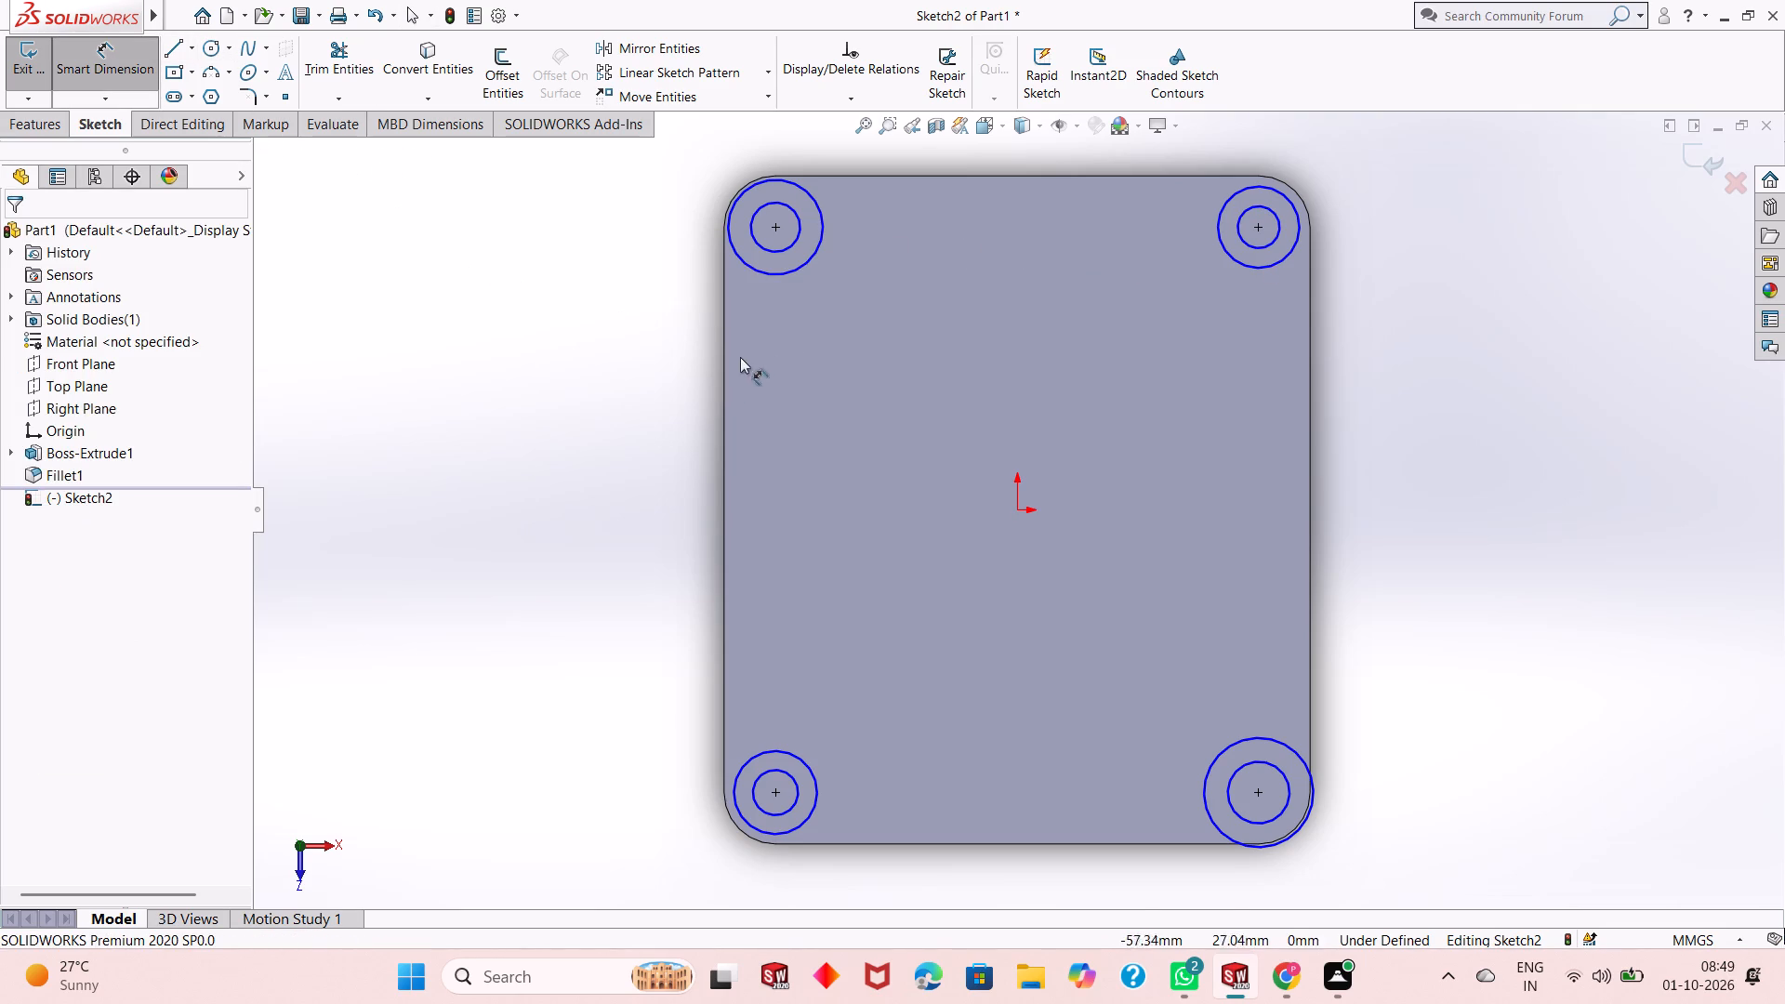
{"action": "left_click", "coordinate": [786, 277]}
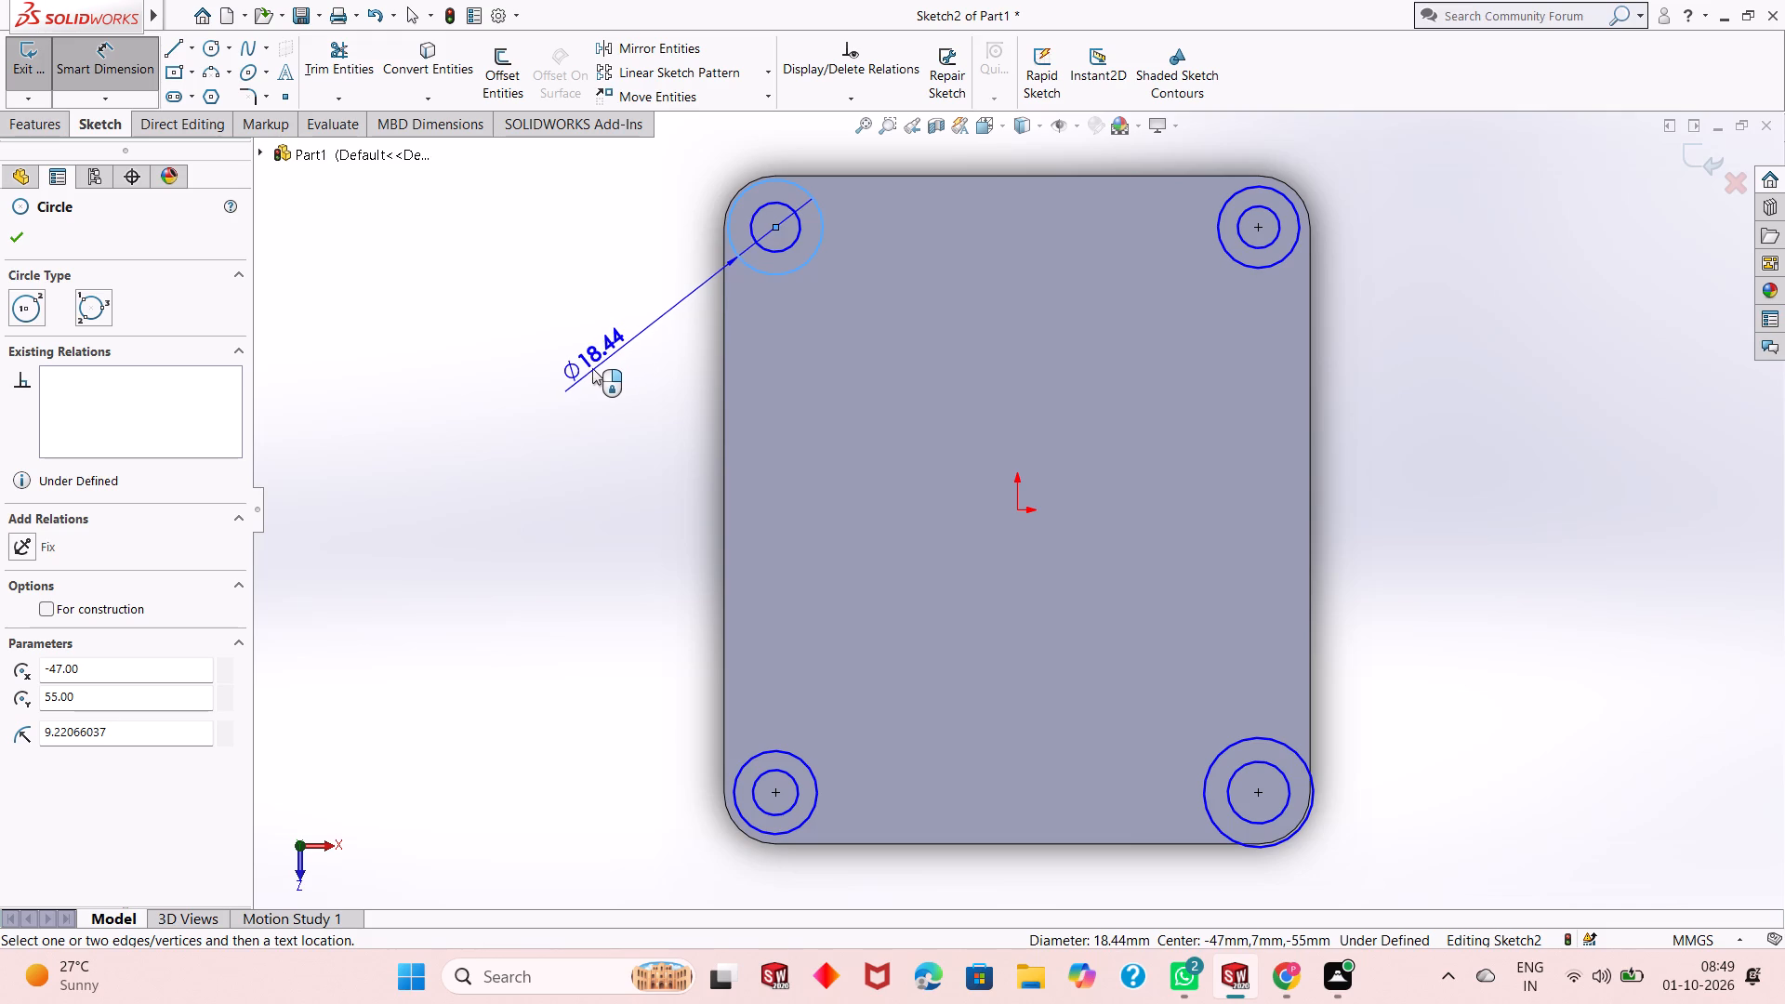
{"action": "left_click", "coordinate": [590, 369]}
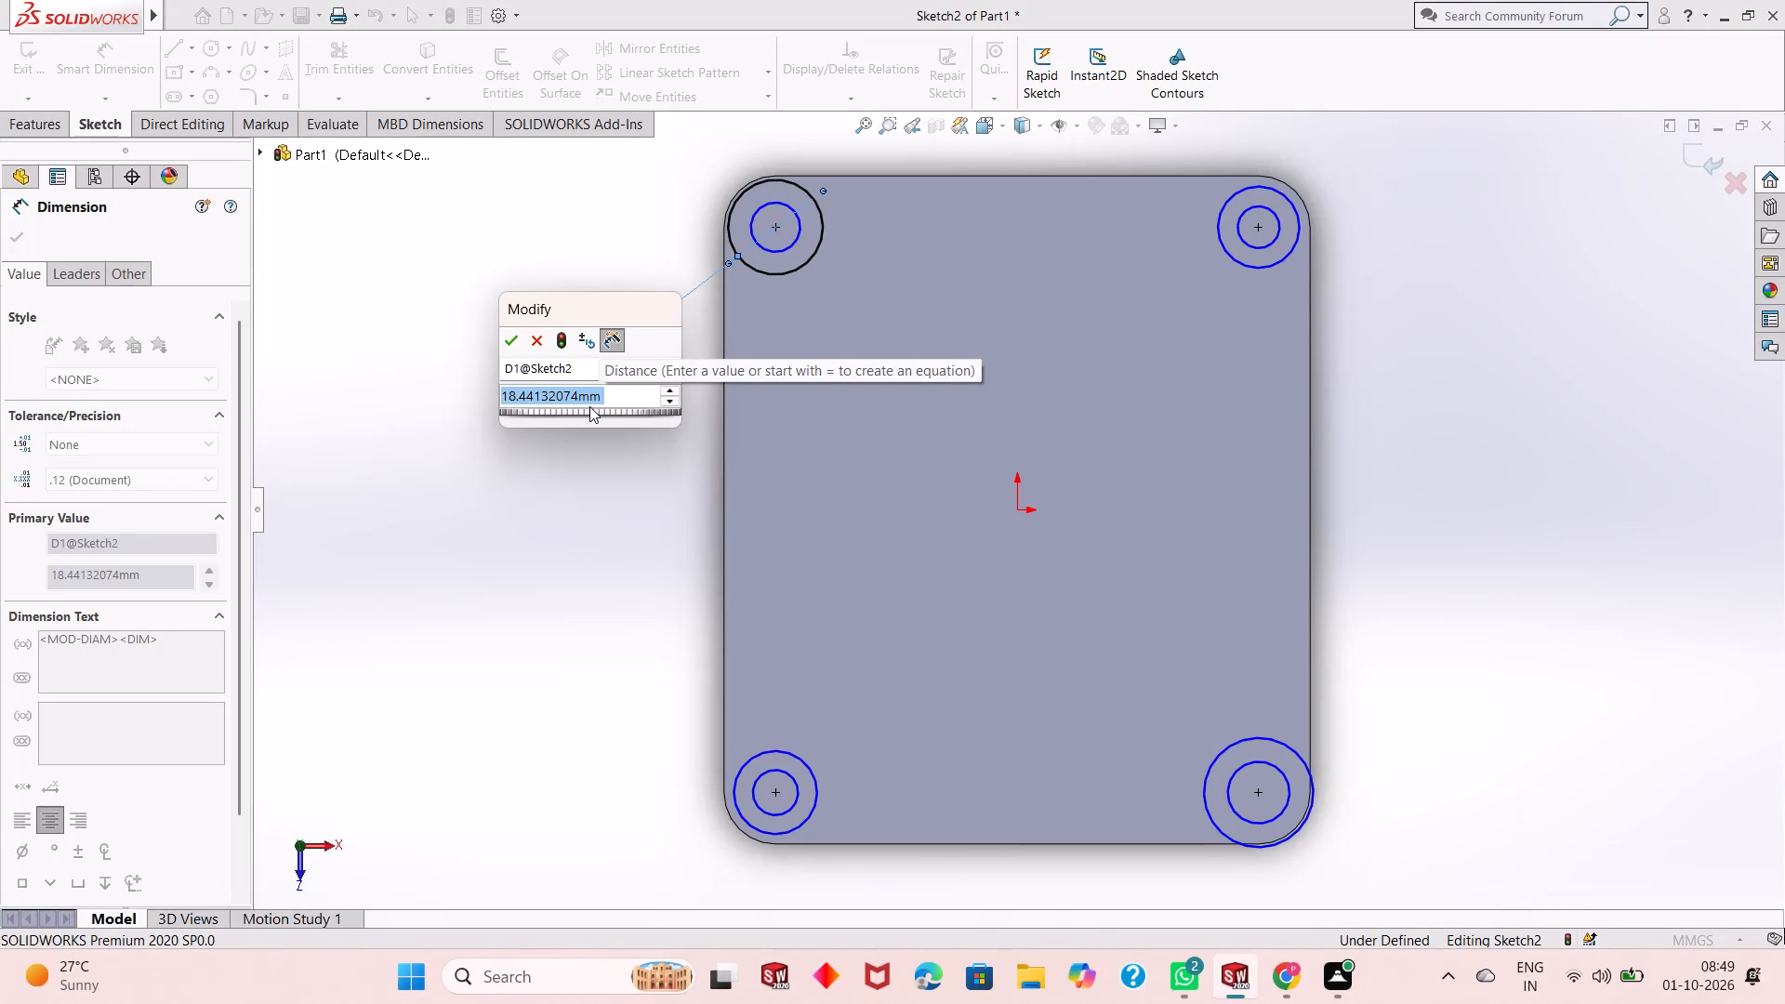
{"action": "type", "text": "20"}
{"action": "key", "text": "Return"}
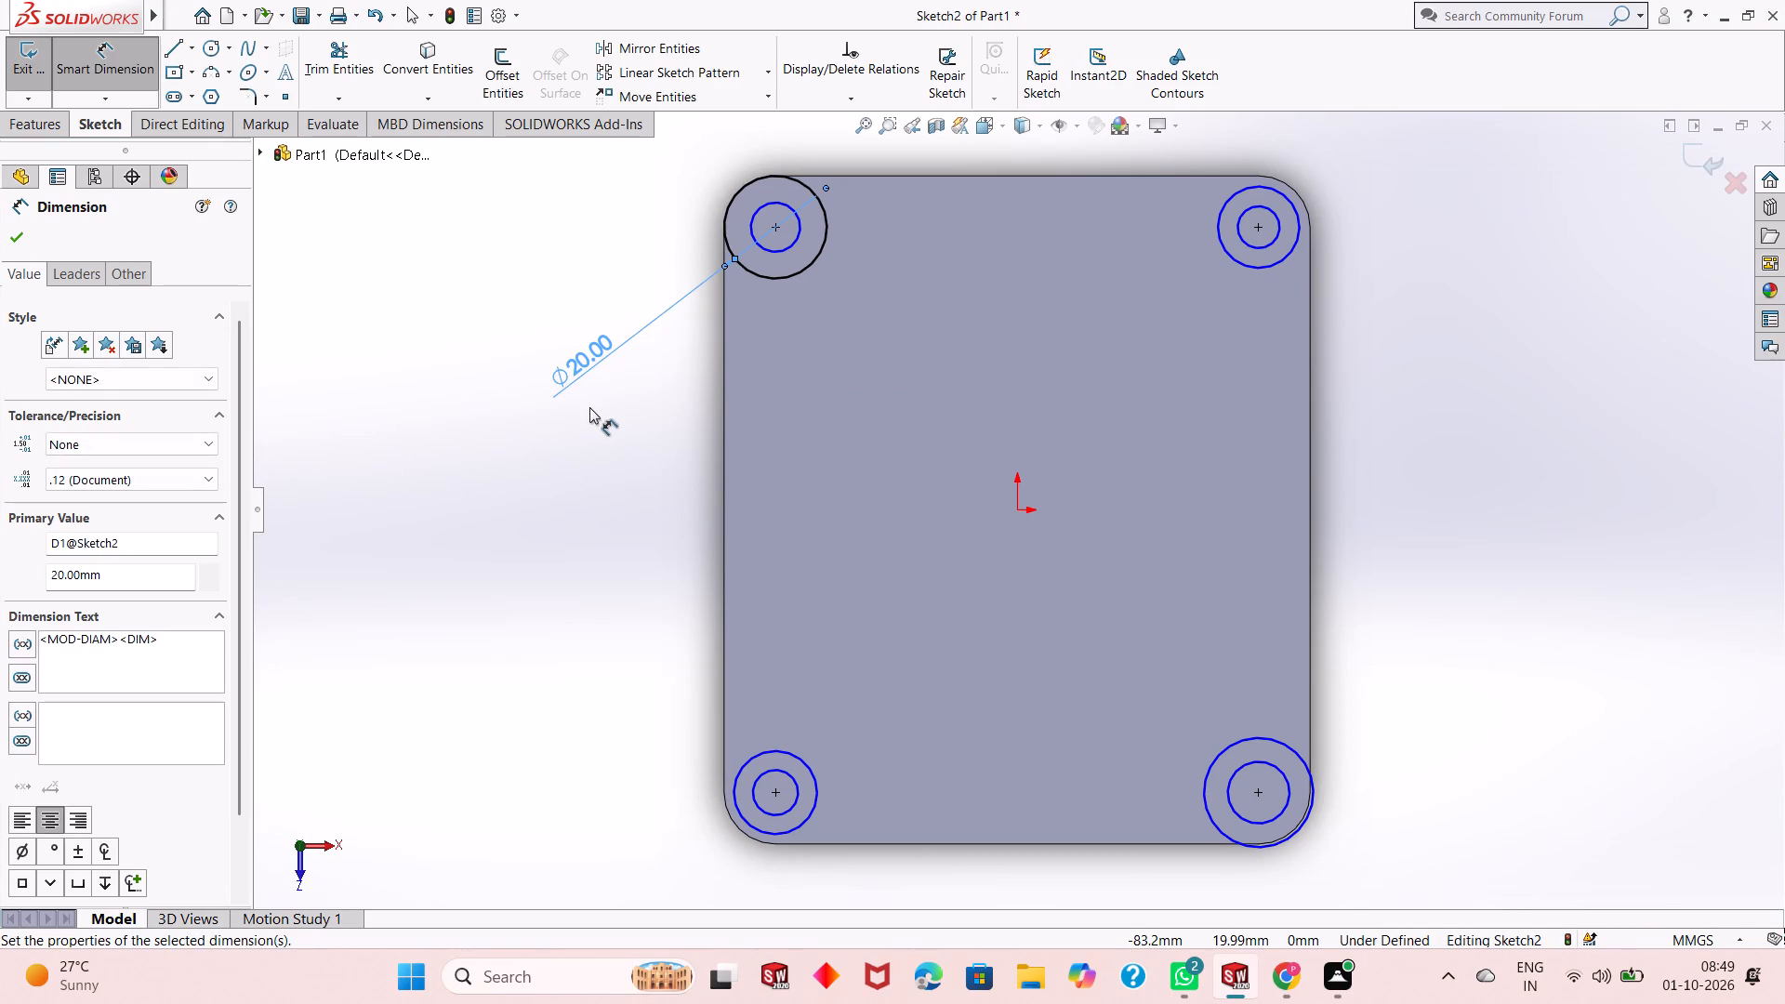
{"action": "left_click", "coordinate": [1263, 266]}
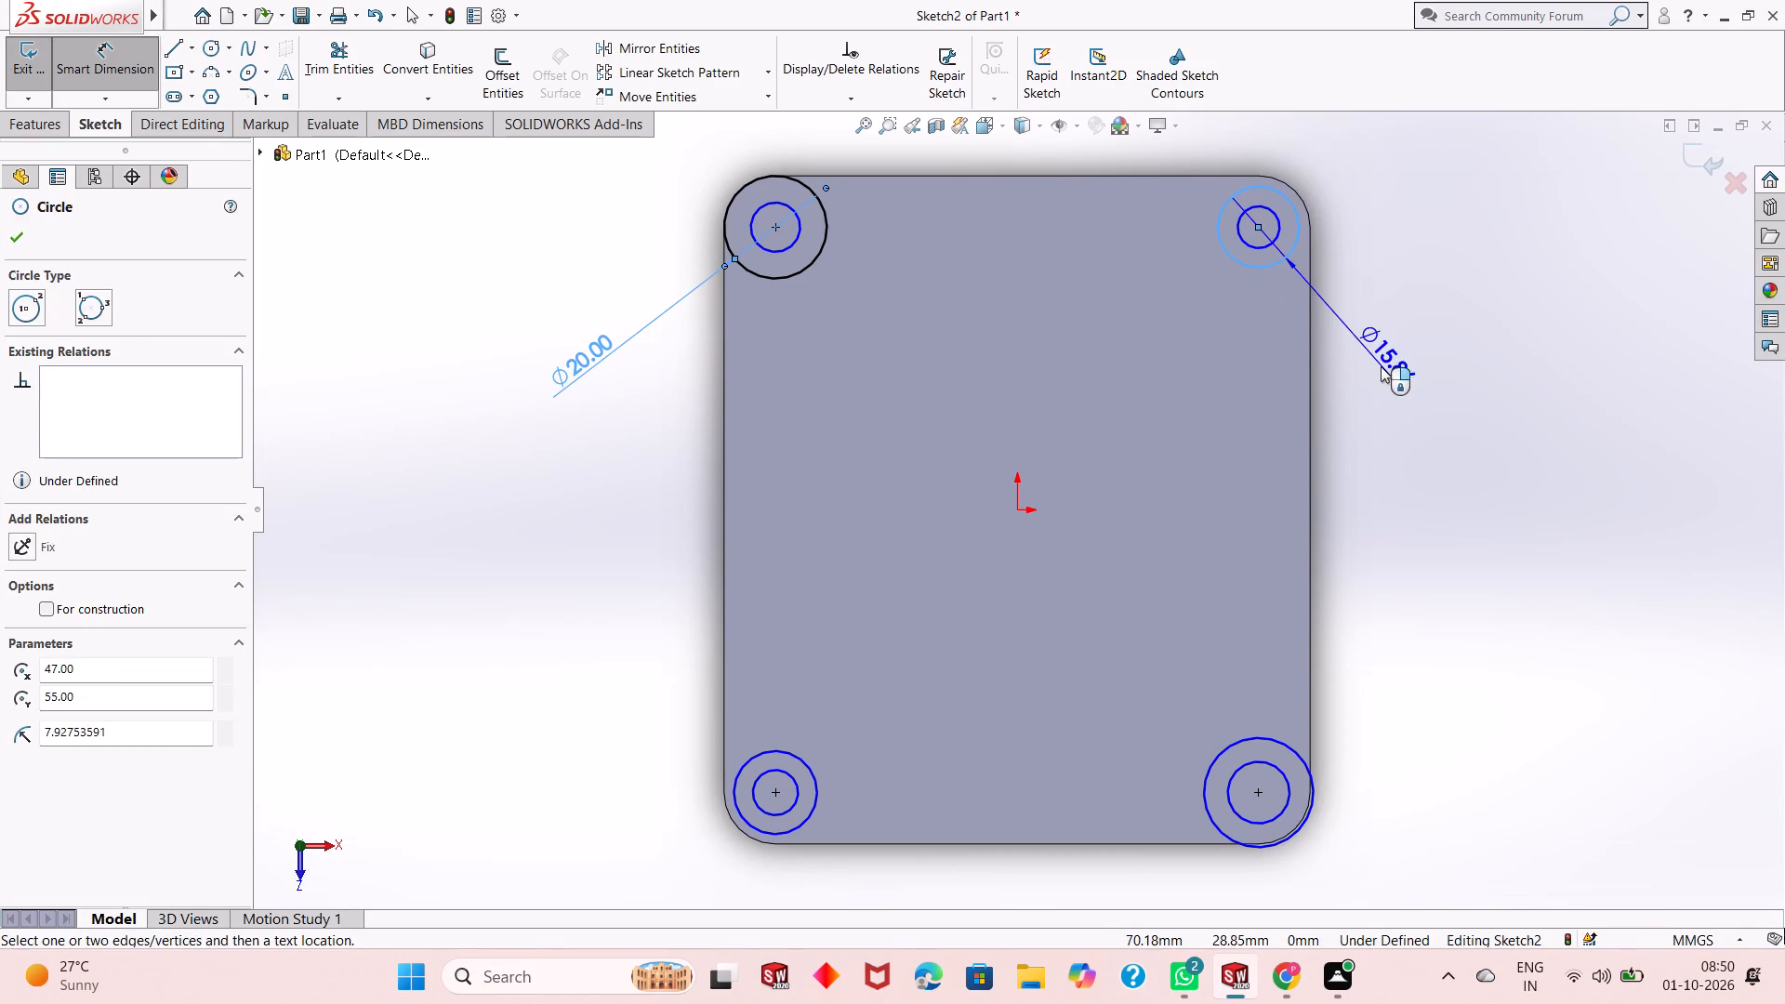
{"action": "left_click", "coordinate": [1382, 368]}
{"action": "type", "text": "20"}
{"action": "key", "text": "Return"}
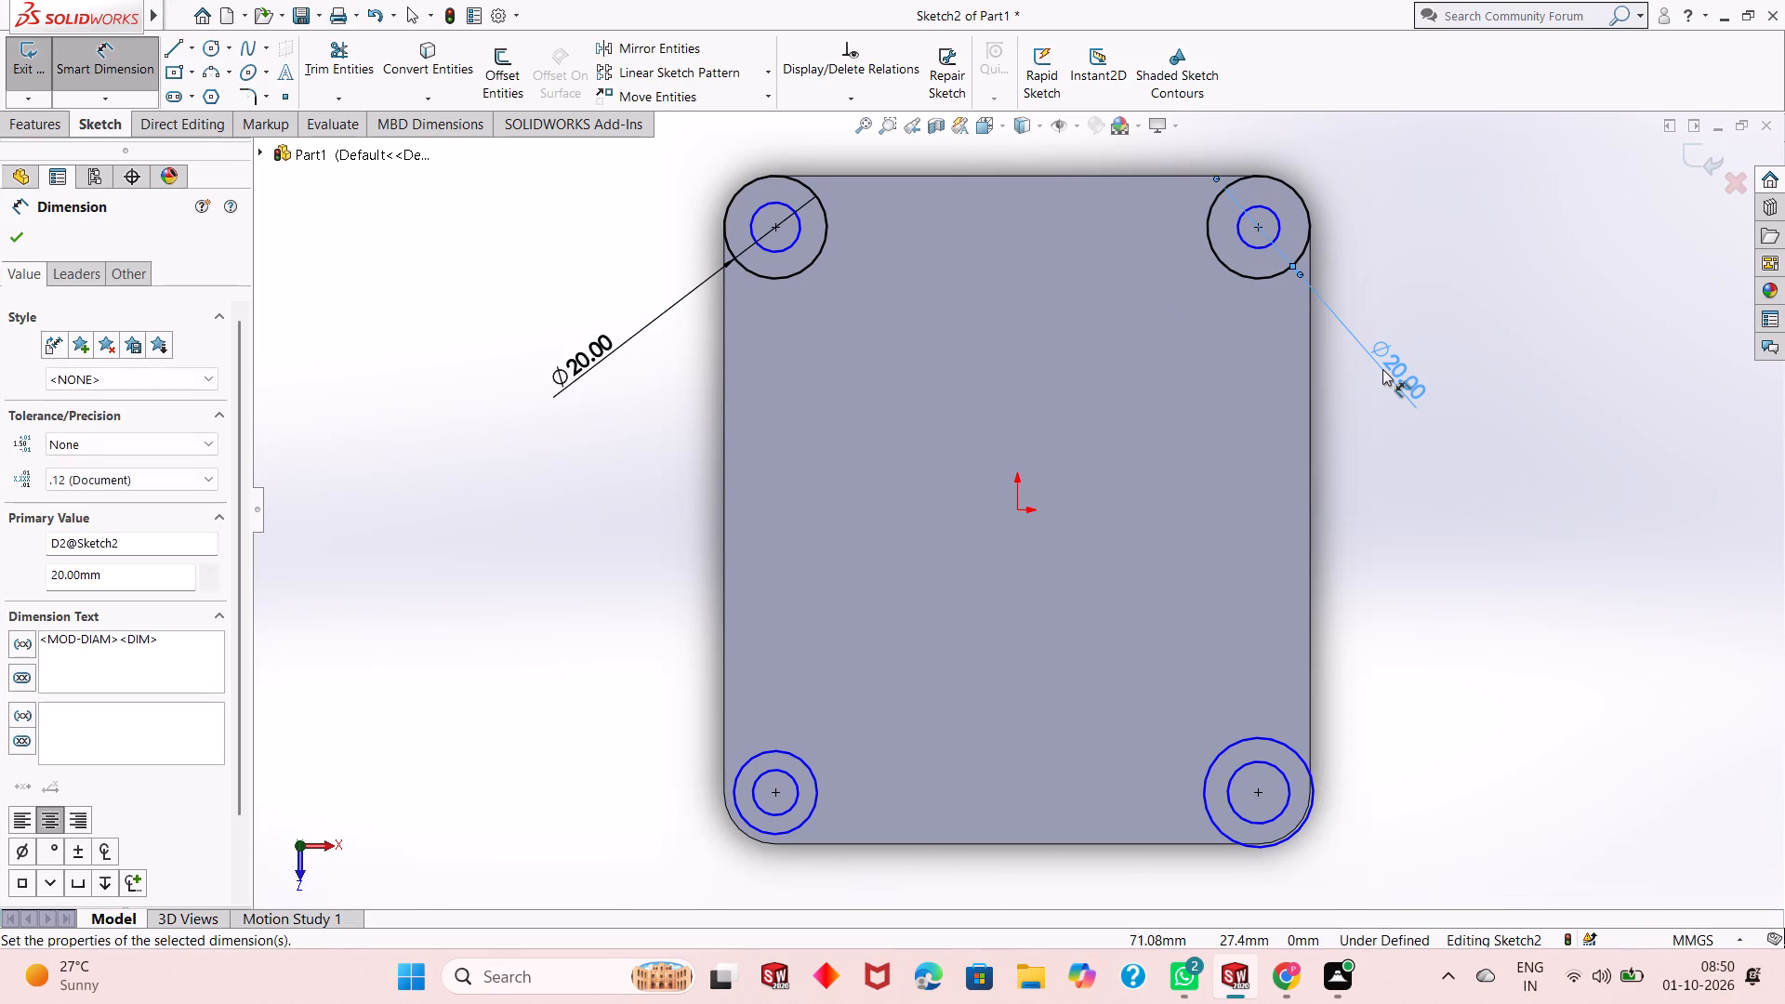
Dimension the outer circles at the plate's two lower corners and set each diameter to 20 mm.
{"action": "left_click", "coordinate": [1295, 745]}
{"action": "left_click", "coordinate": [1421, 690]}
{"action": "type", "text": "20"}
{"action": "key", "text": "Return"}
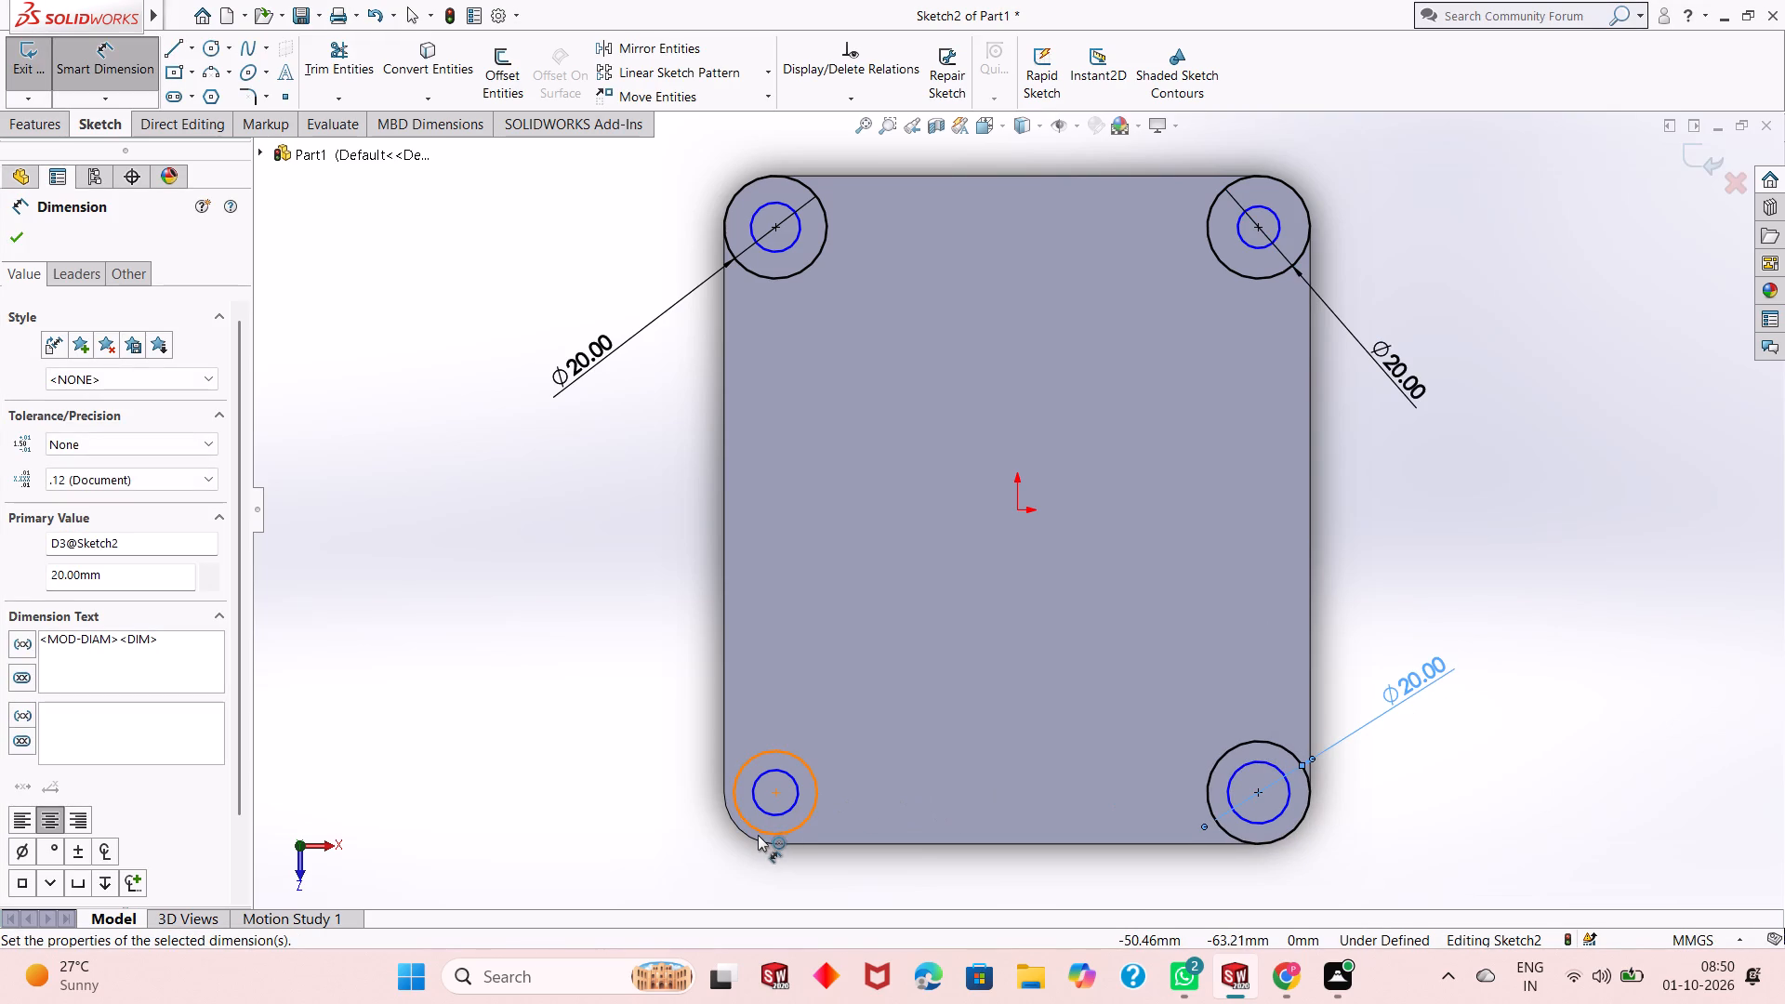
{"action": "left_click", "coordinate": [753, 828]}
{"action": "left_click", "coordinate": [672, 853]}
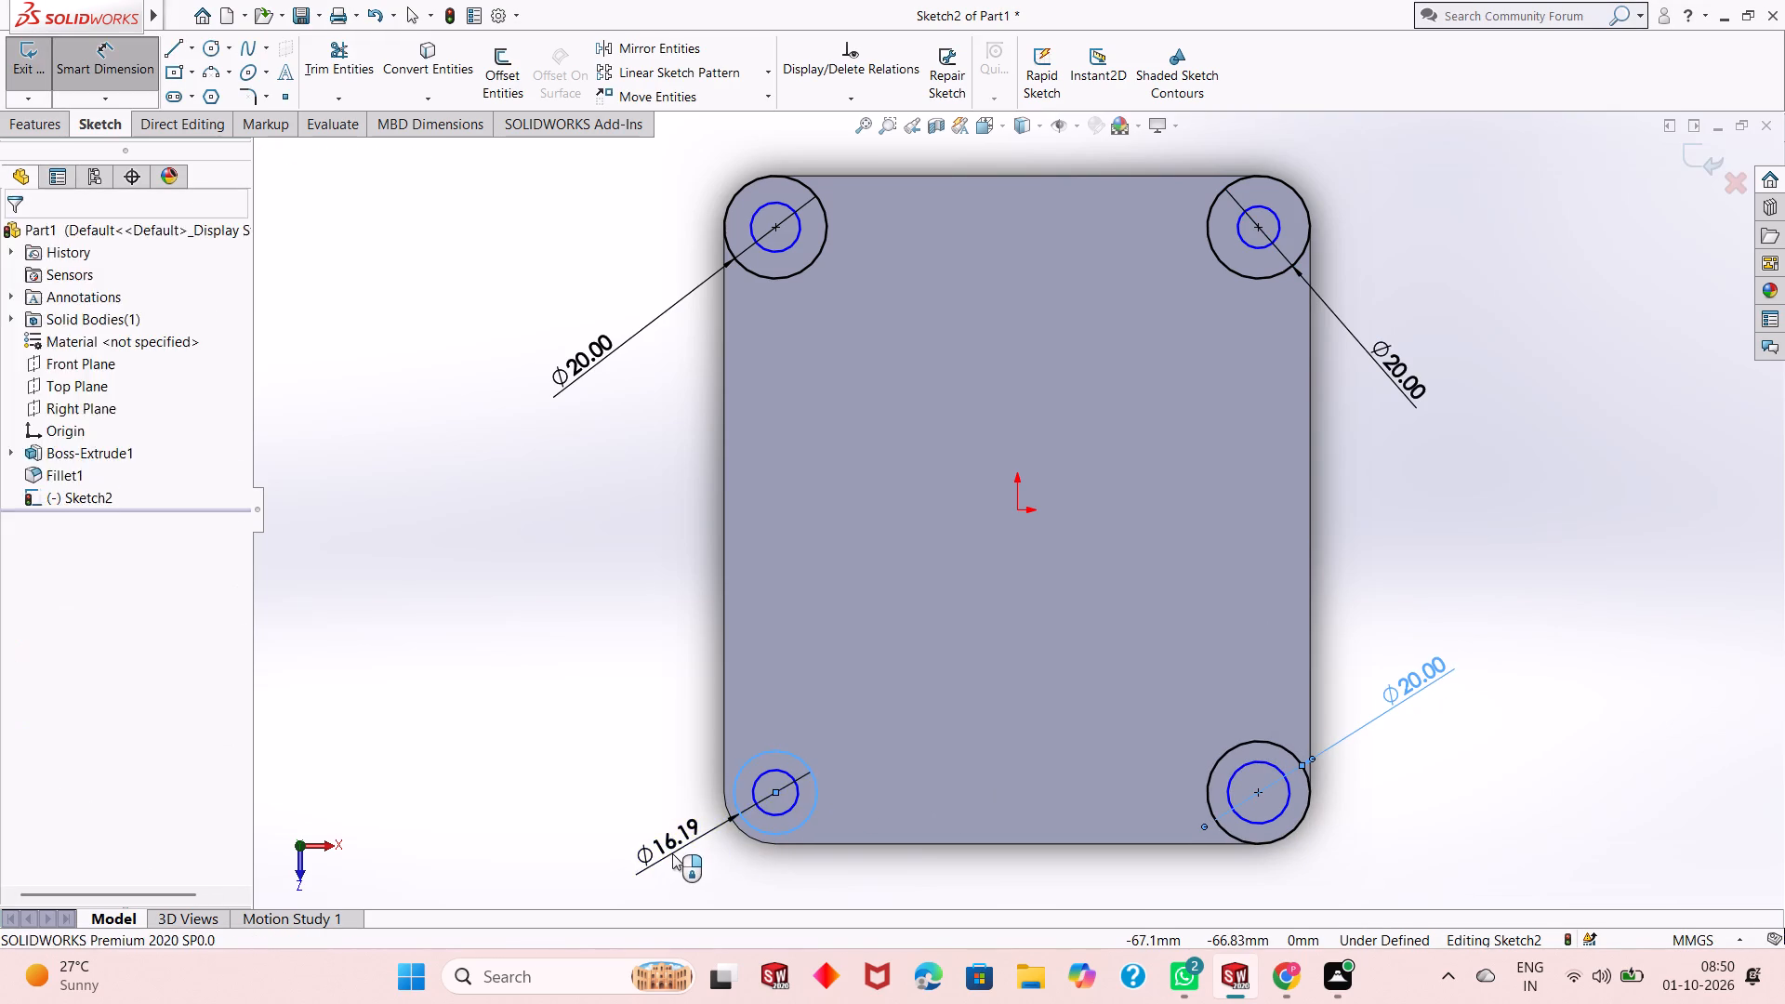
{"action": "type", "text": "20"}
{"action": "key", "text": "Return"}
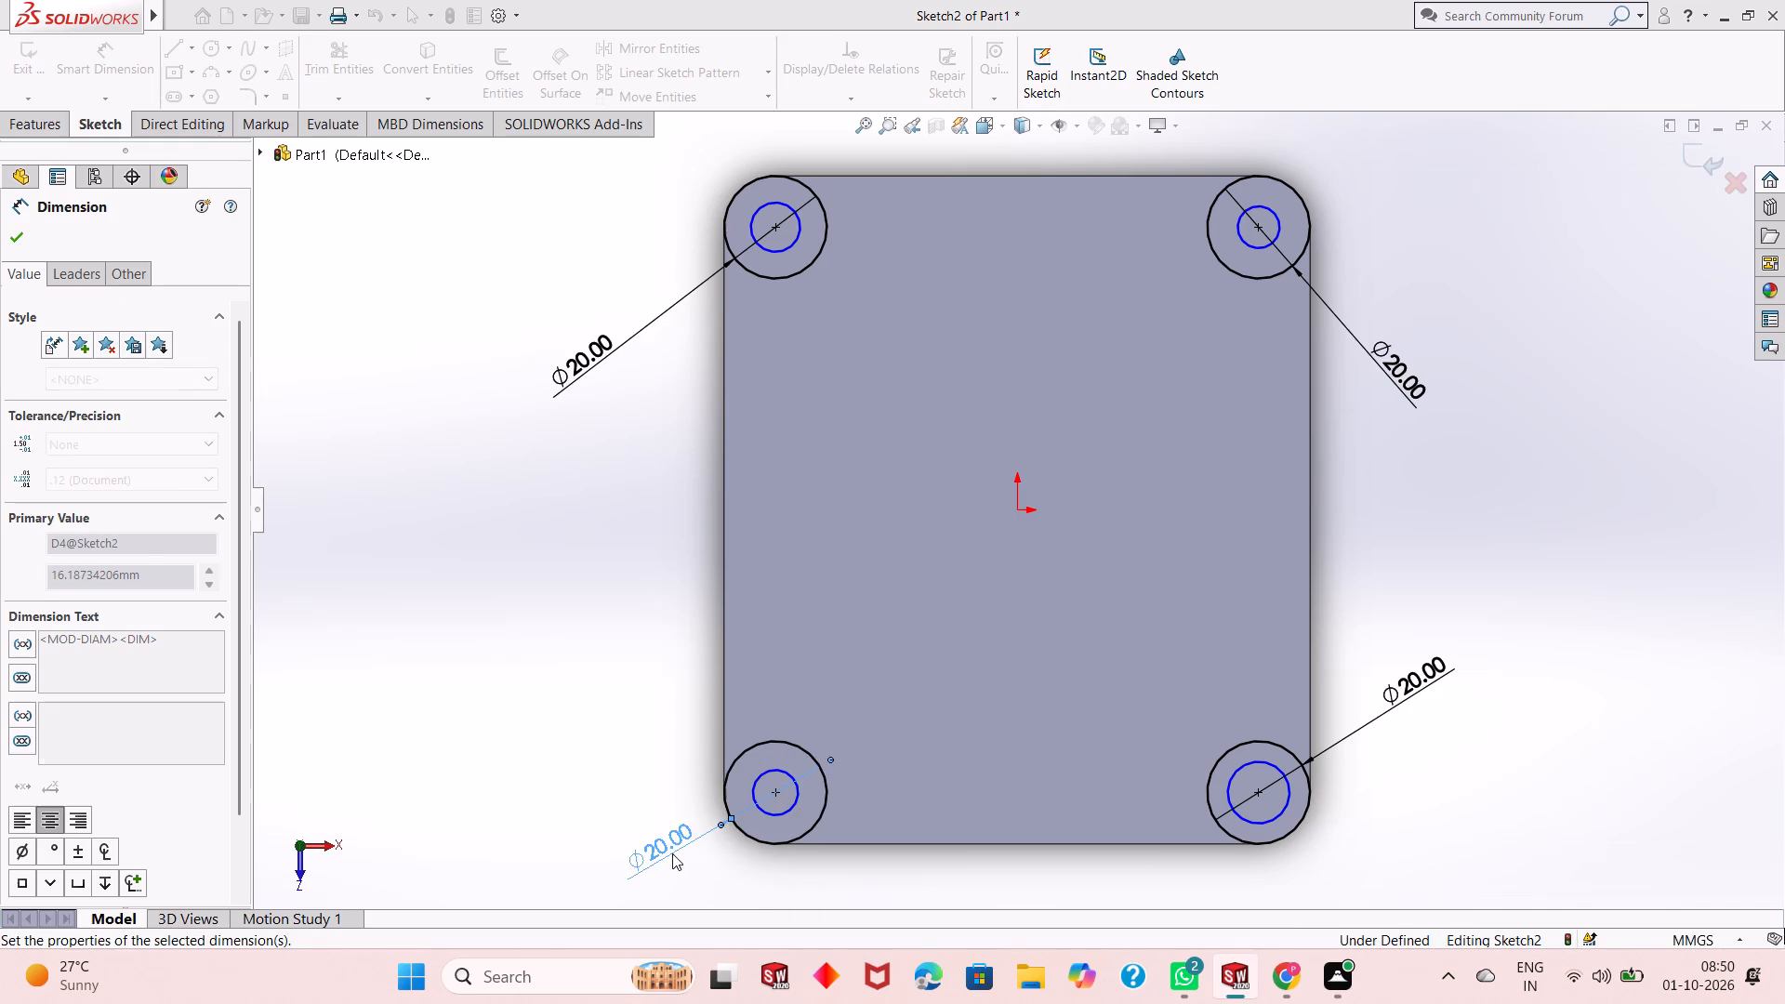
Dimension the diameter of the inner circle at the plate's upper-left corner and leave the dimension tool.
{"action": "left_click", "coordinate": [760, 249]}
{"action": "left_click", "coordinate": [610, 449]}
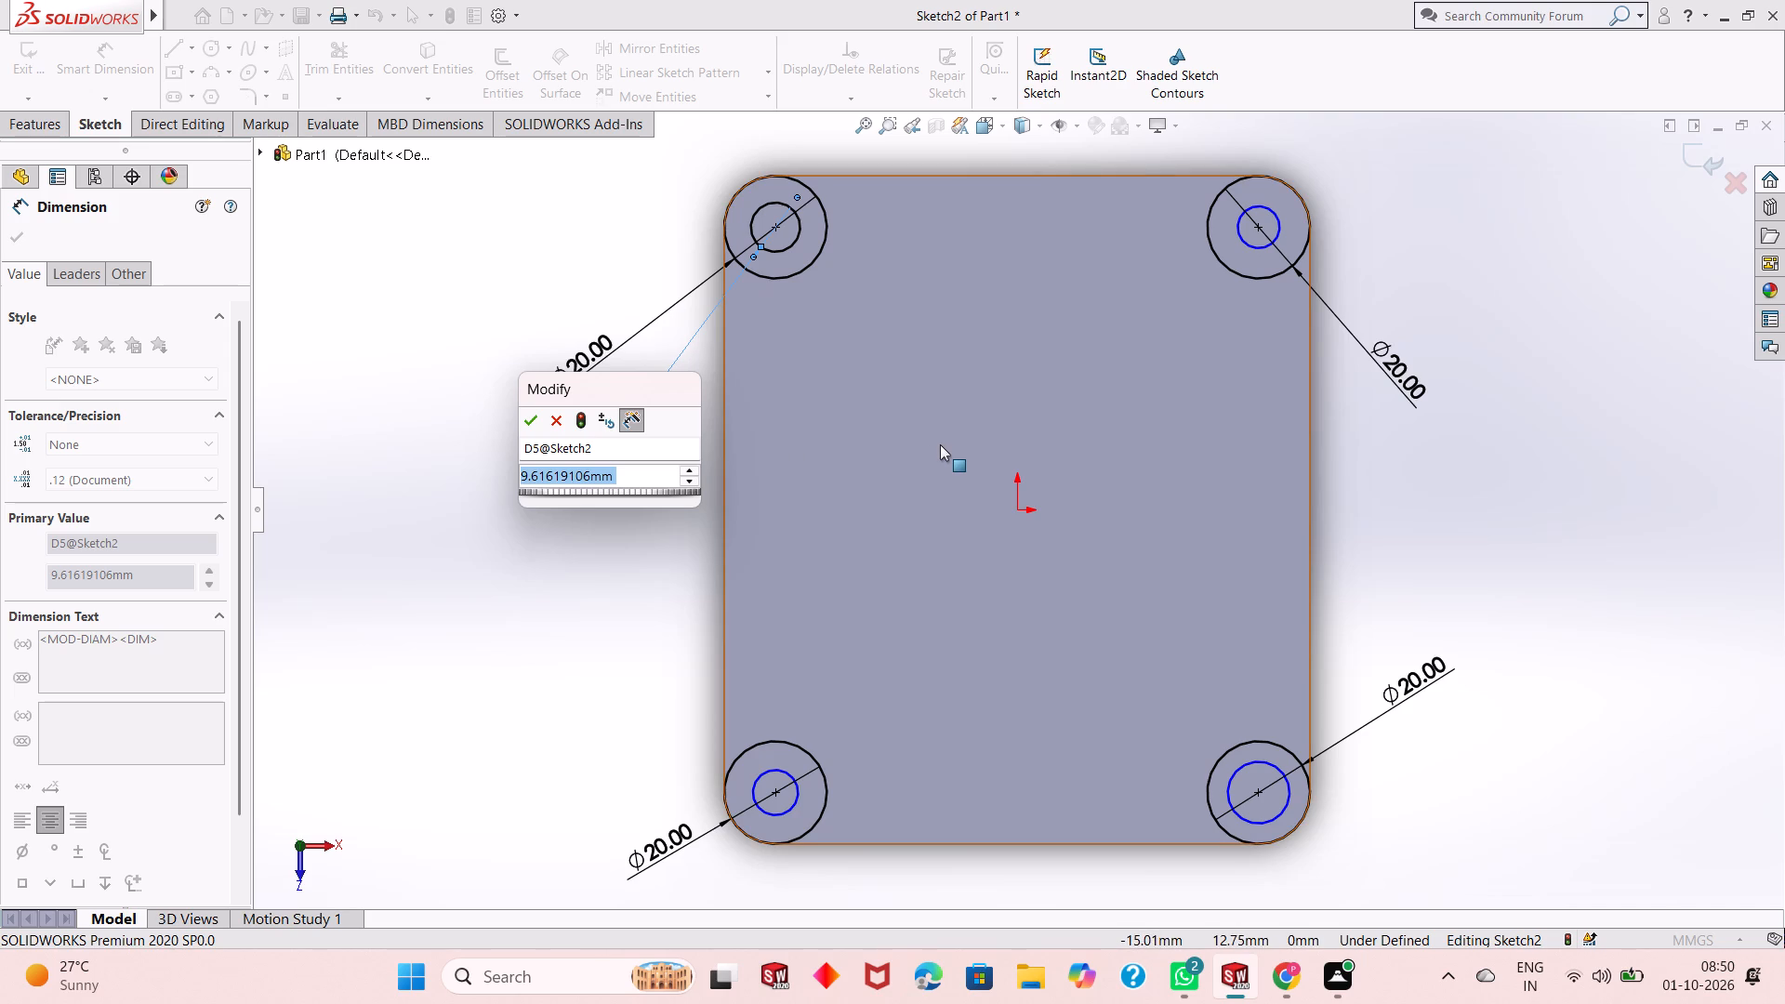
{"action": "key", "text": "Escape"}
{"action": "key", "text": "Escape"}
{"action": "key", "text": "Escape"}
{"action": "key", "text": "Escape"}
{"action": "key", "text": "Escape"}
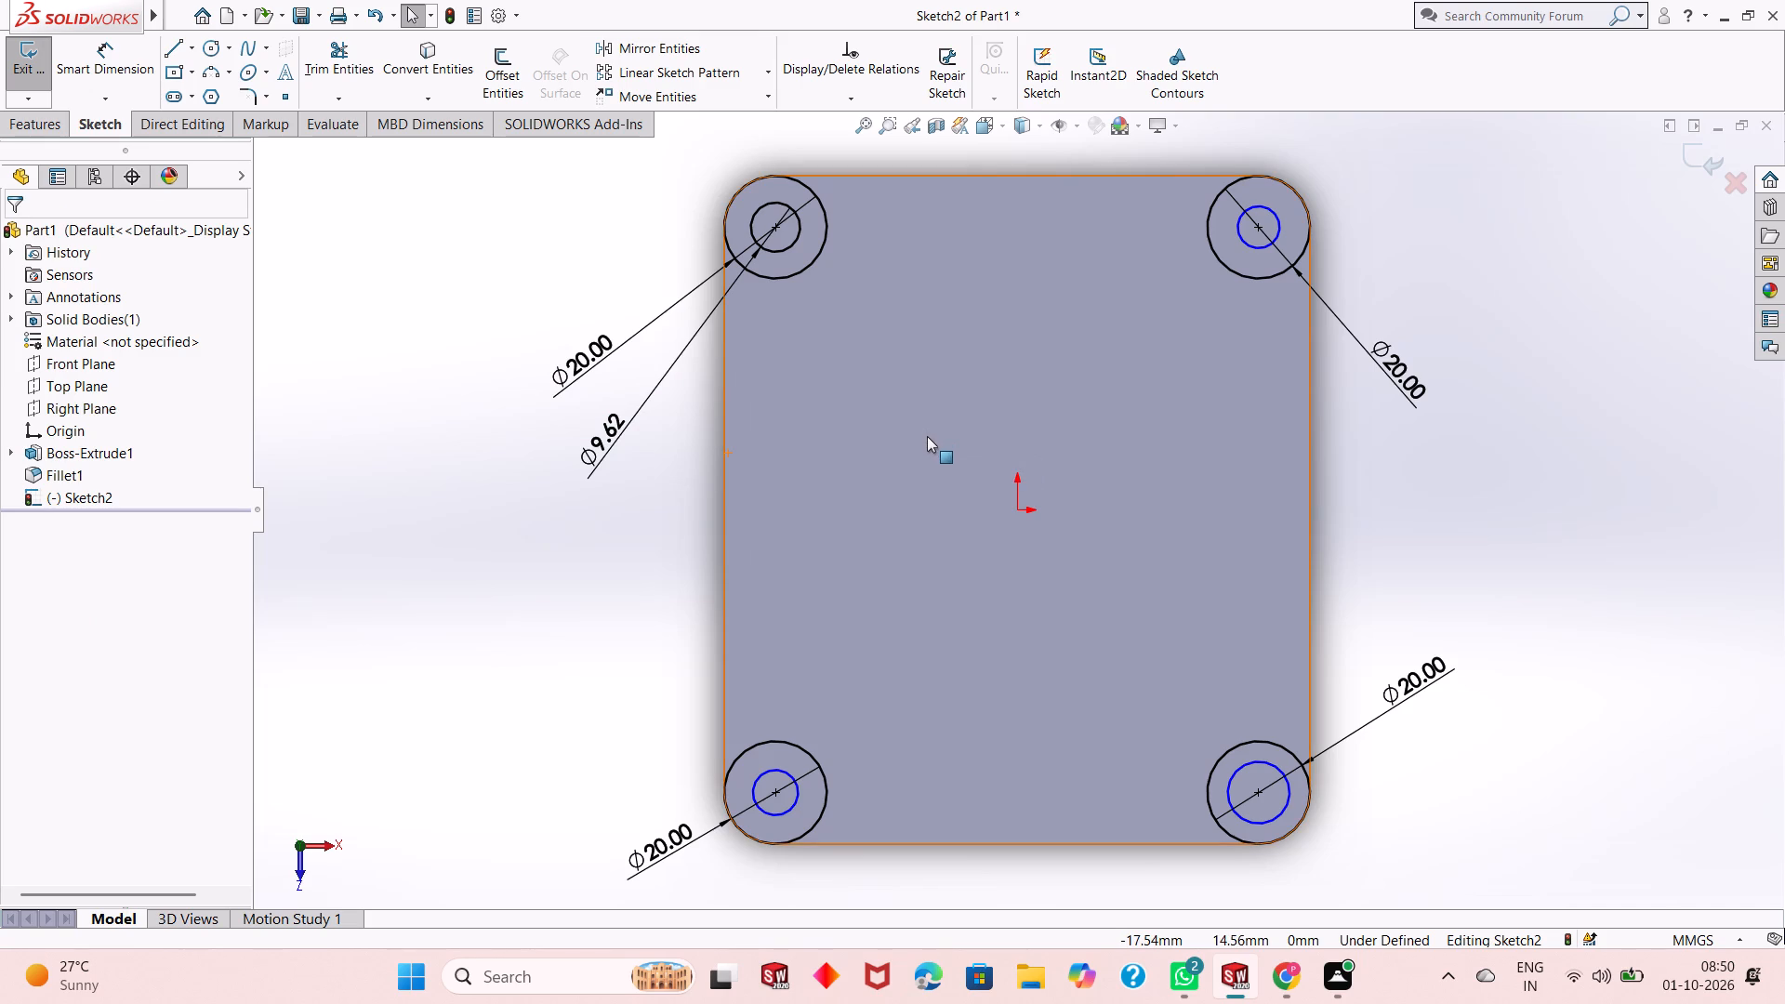
Undo the diameter dimensions on all of the plate's corner circles, including the 20 mm values.
{"action": "key", "text": "ctrl+z"}
{"action": "key", "text": "ctrl+z"}
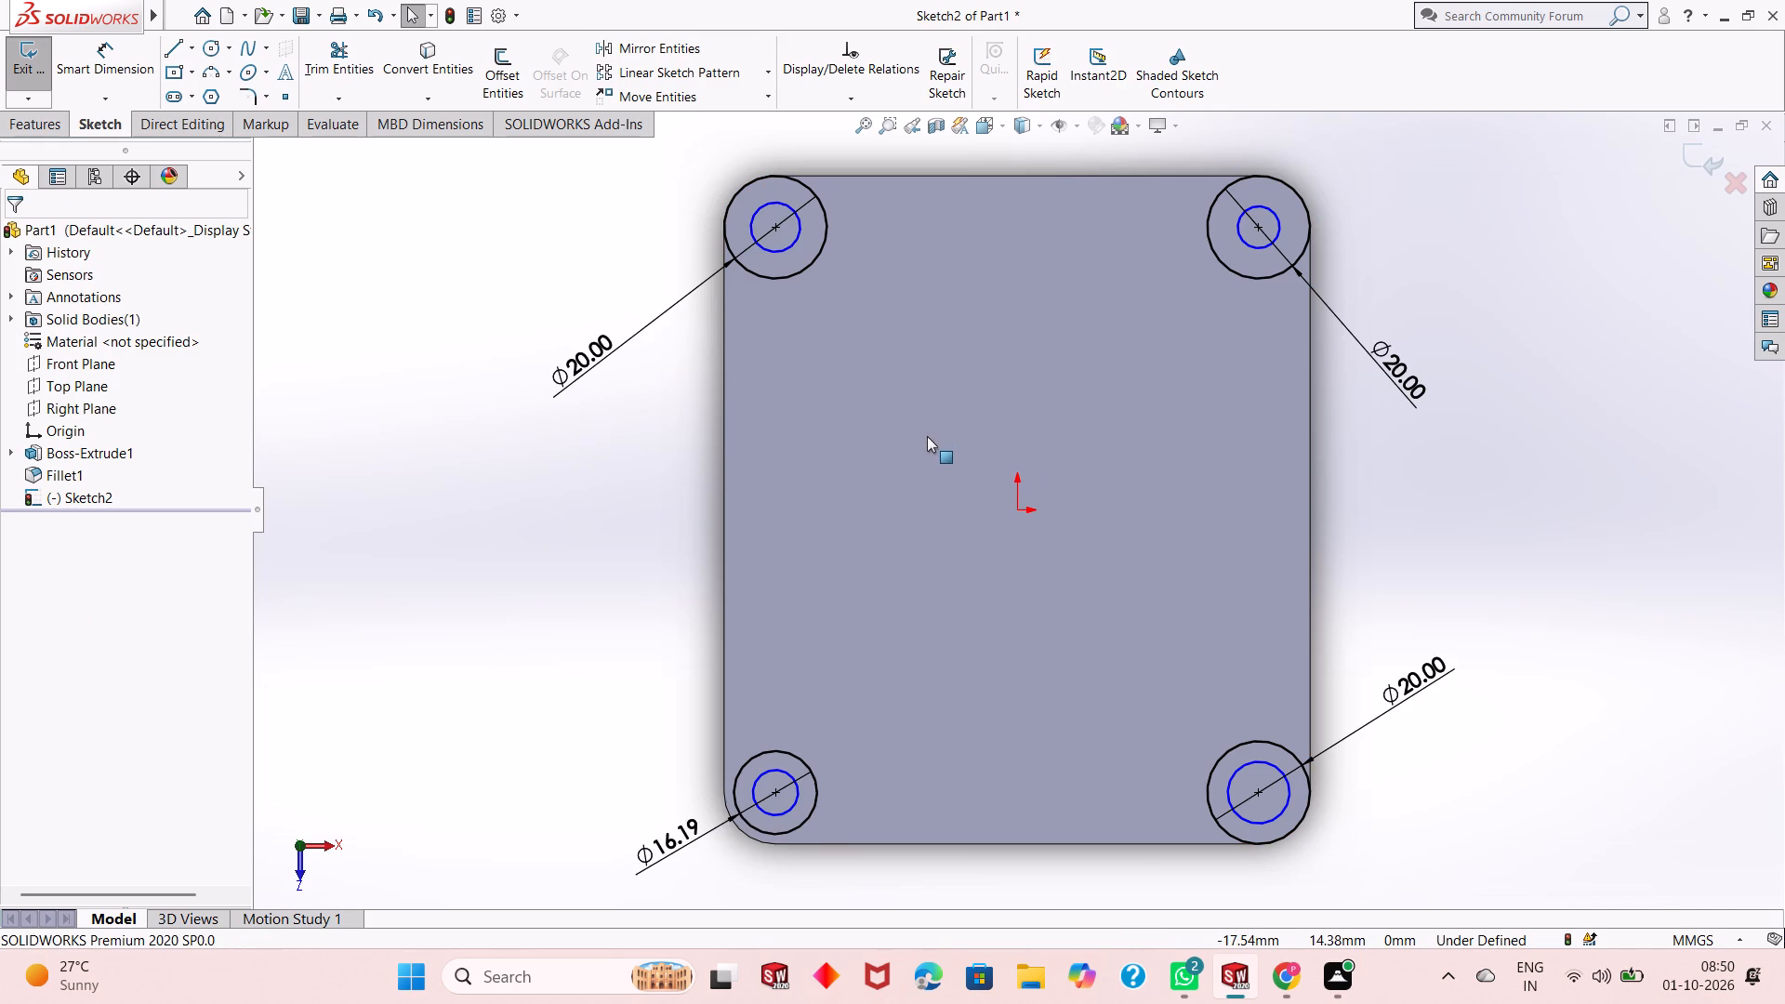
{"action": "key", "text": "ctrl+z"}
{"action": "key", "text": "ctrl+z"}
{"action": "key", "text": "ctrl+z"}
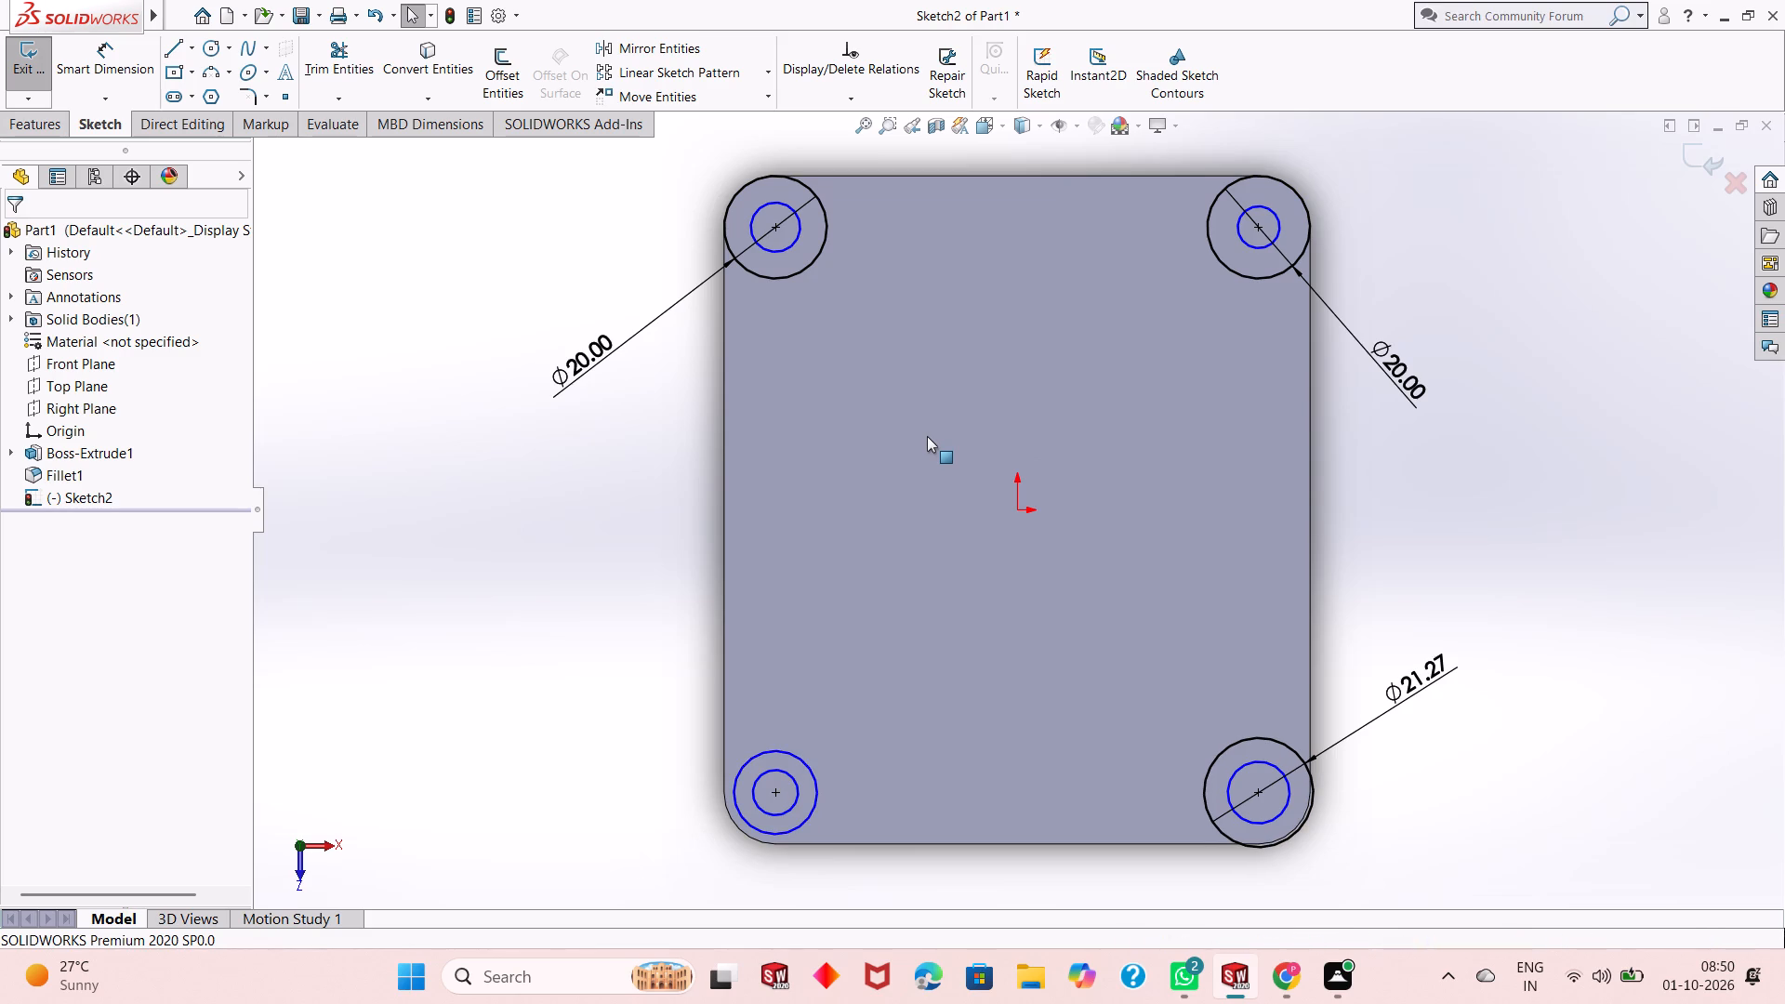
{"action": "key", "text": "ctrl+z"}
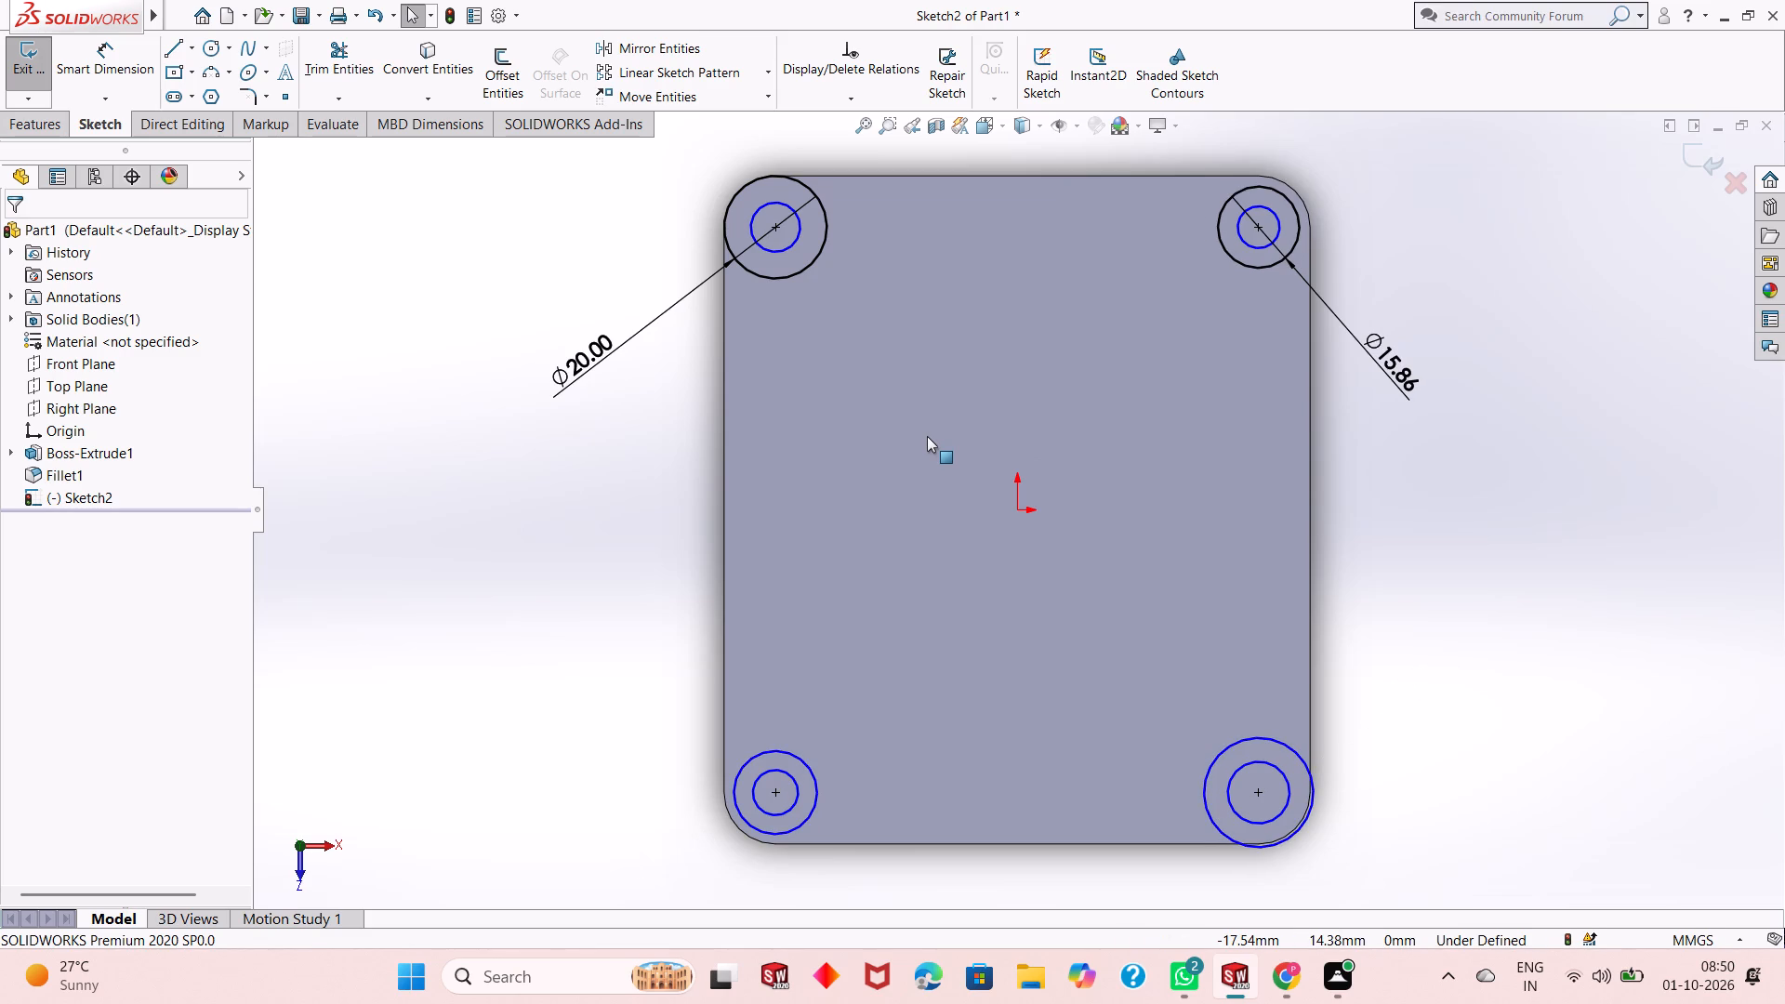
{"action": "key", "text": "Escape"}
{"action": "key", "text": "Escape"}
{"action": "key", "text": "Escape"}
{"action": "key", "text": "Escape"}
{"action": "key", "text": "Escape"}
{"action": "key", "text": "Escape"}
{"action": "key", "text": "Escape"}
{"action": "key", "text": "Escape"}
{"action": "key", "text": "ctrl+z"}
{"action": "key", "text": "ctrl+z"}
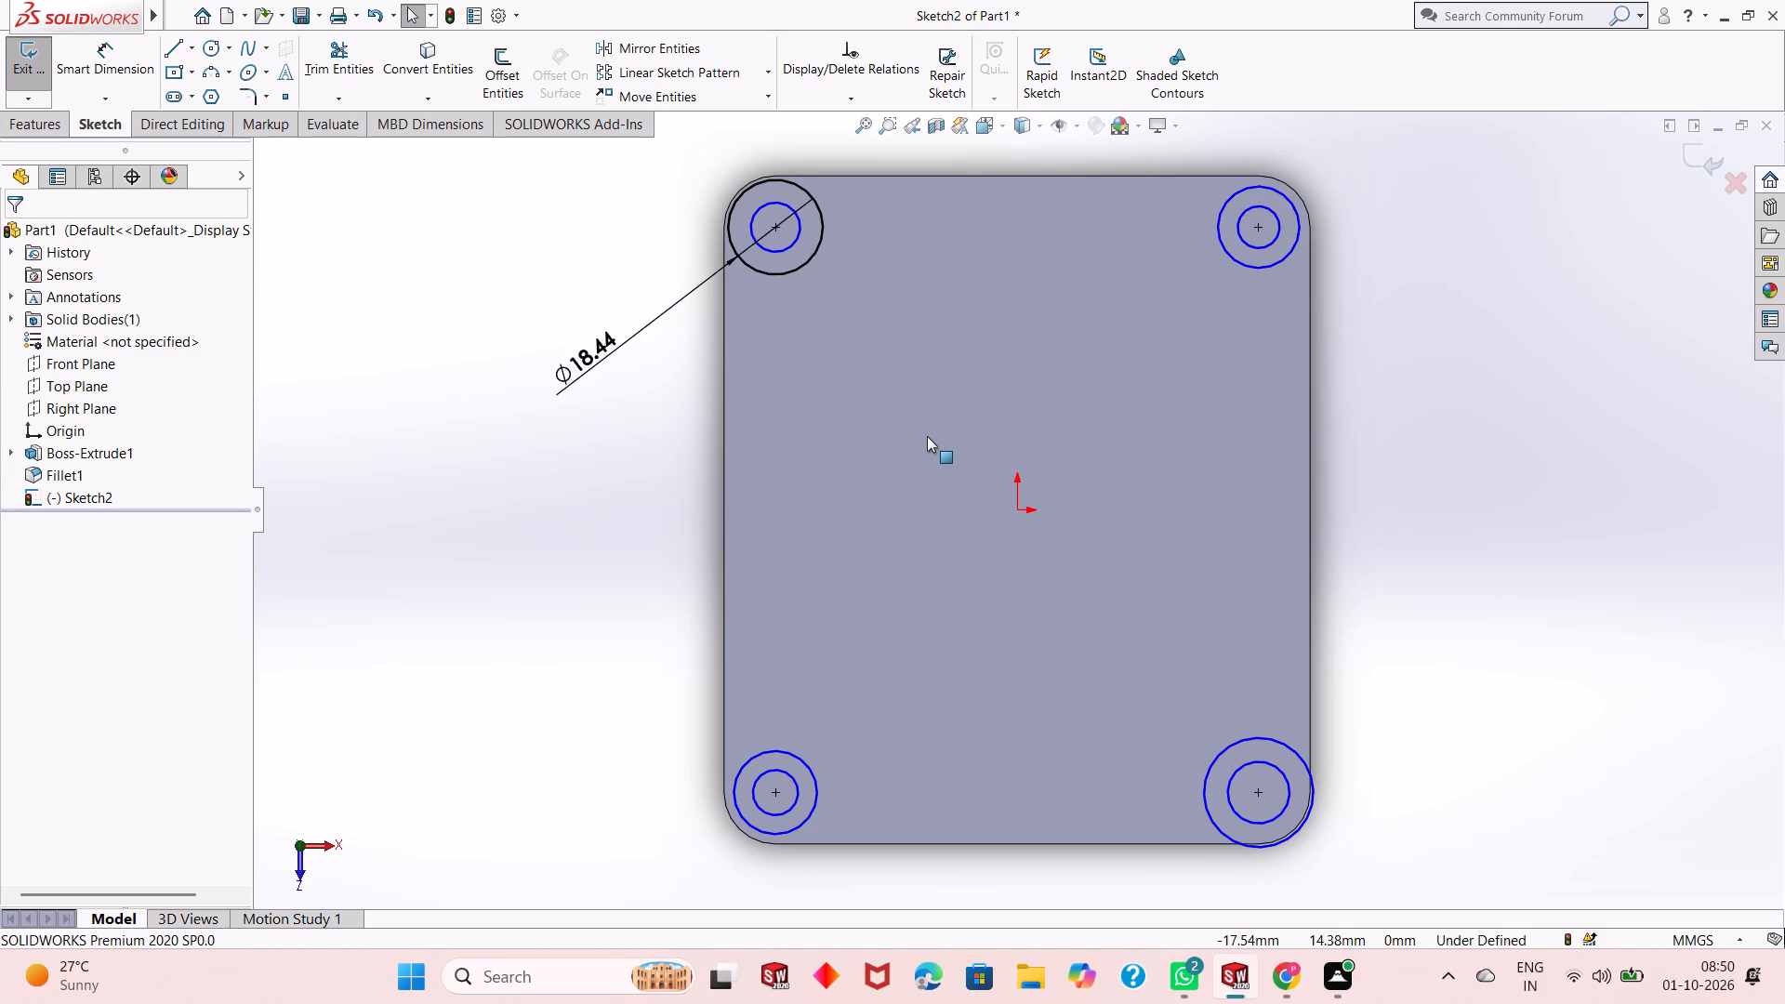
{"action": "key", "text": "ctrl+z"}
Undo the inner and outer corner circles and their sketch, going back to the plain filleted plate.
{"action": "key", "text": "ctrl+z"}
{"action": "key", "text": "ctrl+z"}
{"action": "key", "text": "ctrl+z"}
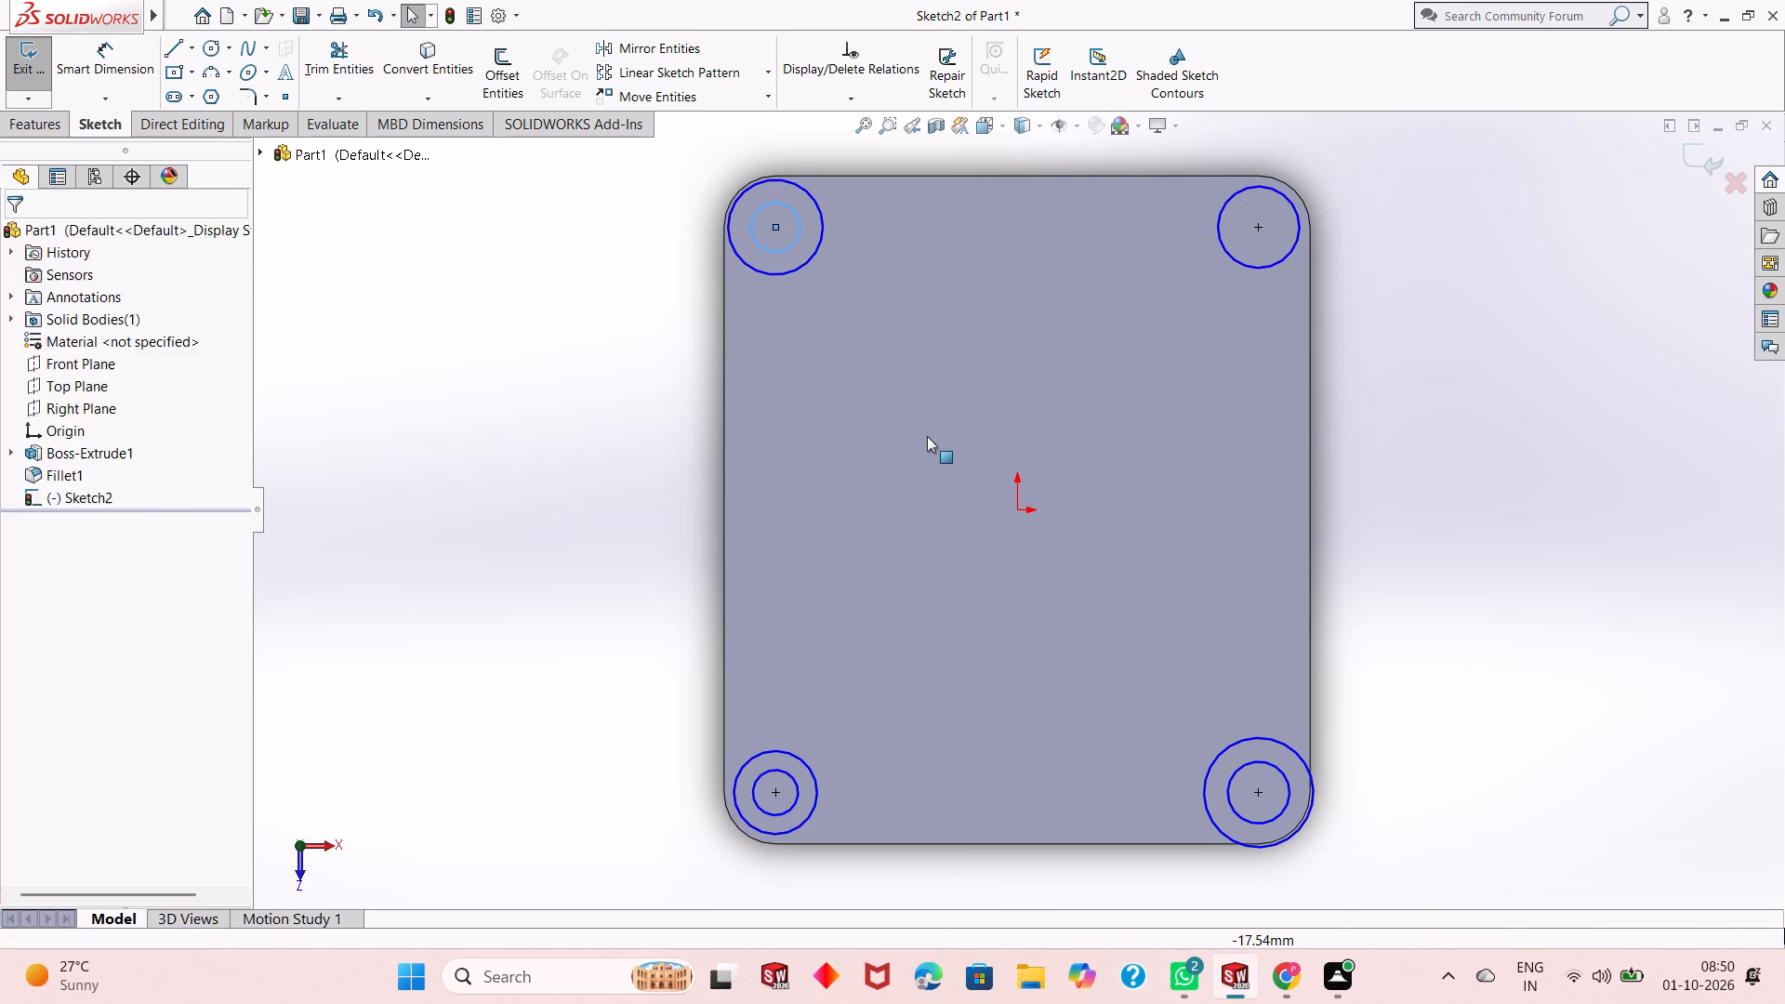
{"action": "key", "text": "ctrl+z"}
{"action": "key", "text": "ctrl+z"}
{"action": "key", "text": "ctrl+z"}
{"action": "key", "text": "ctrl+z"}
{"action": "key", "text": "ctrl+z"}
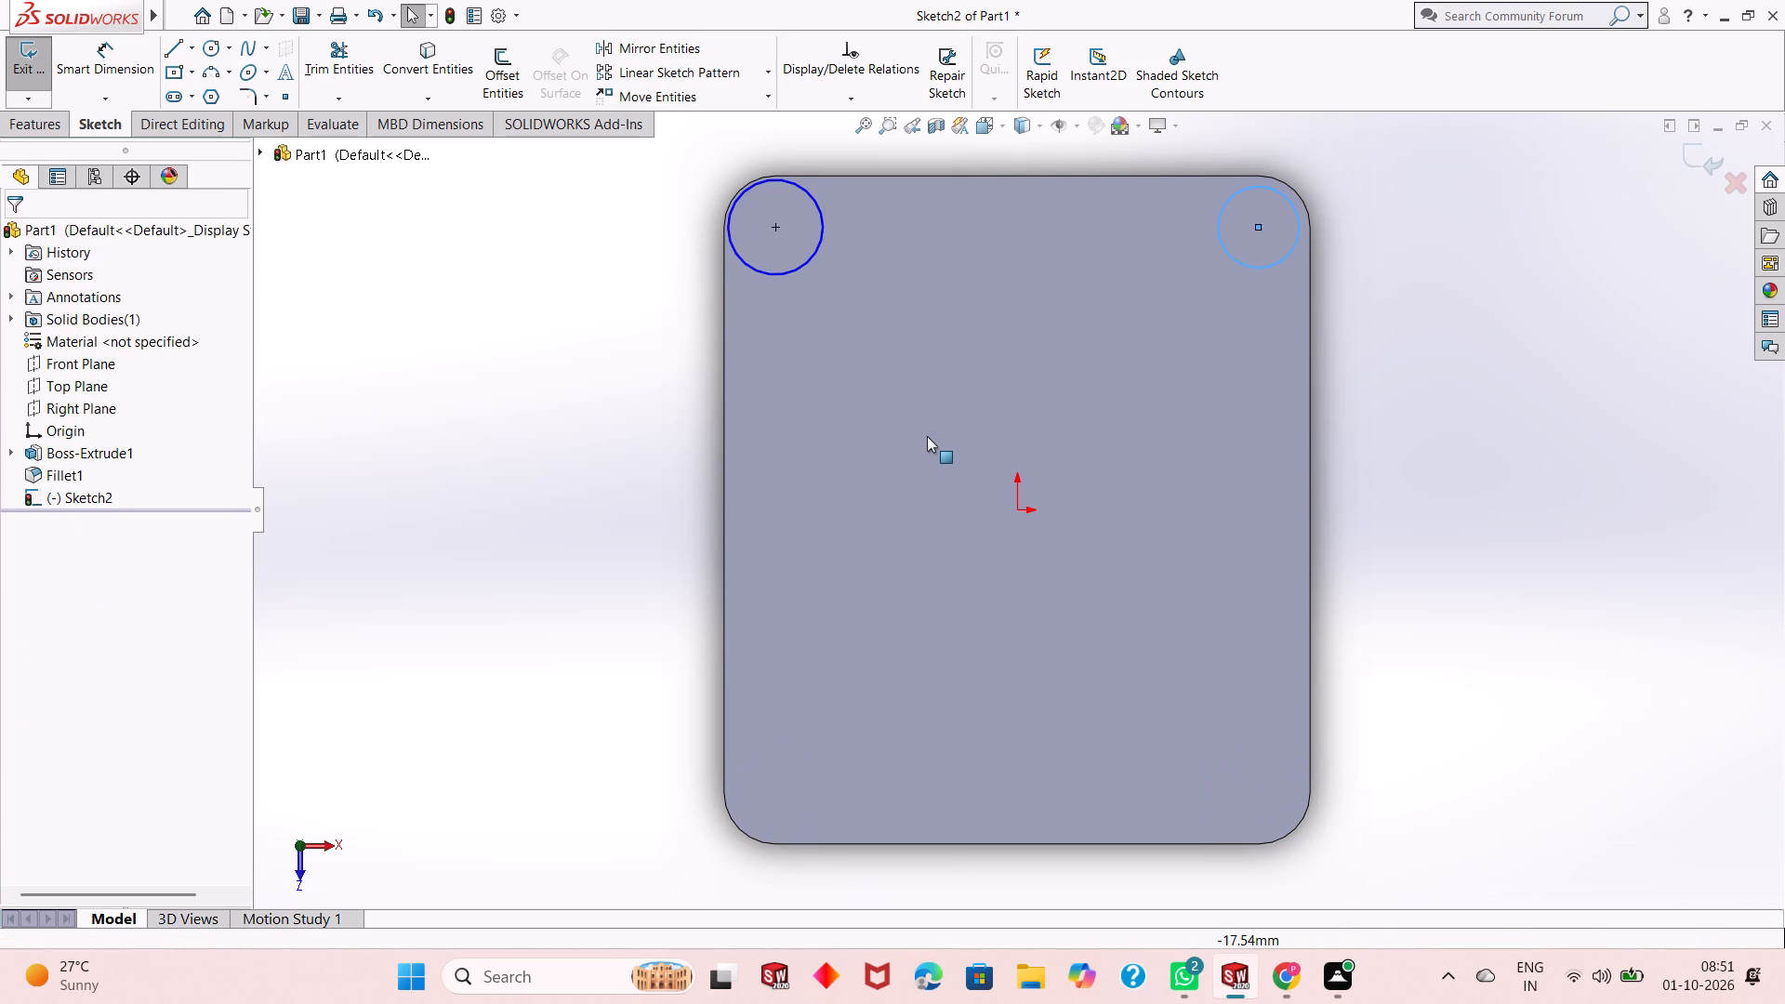
{"action": "key", "text": "ctrl+z"}
{"action": "key", "text": "ctrl+z"}
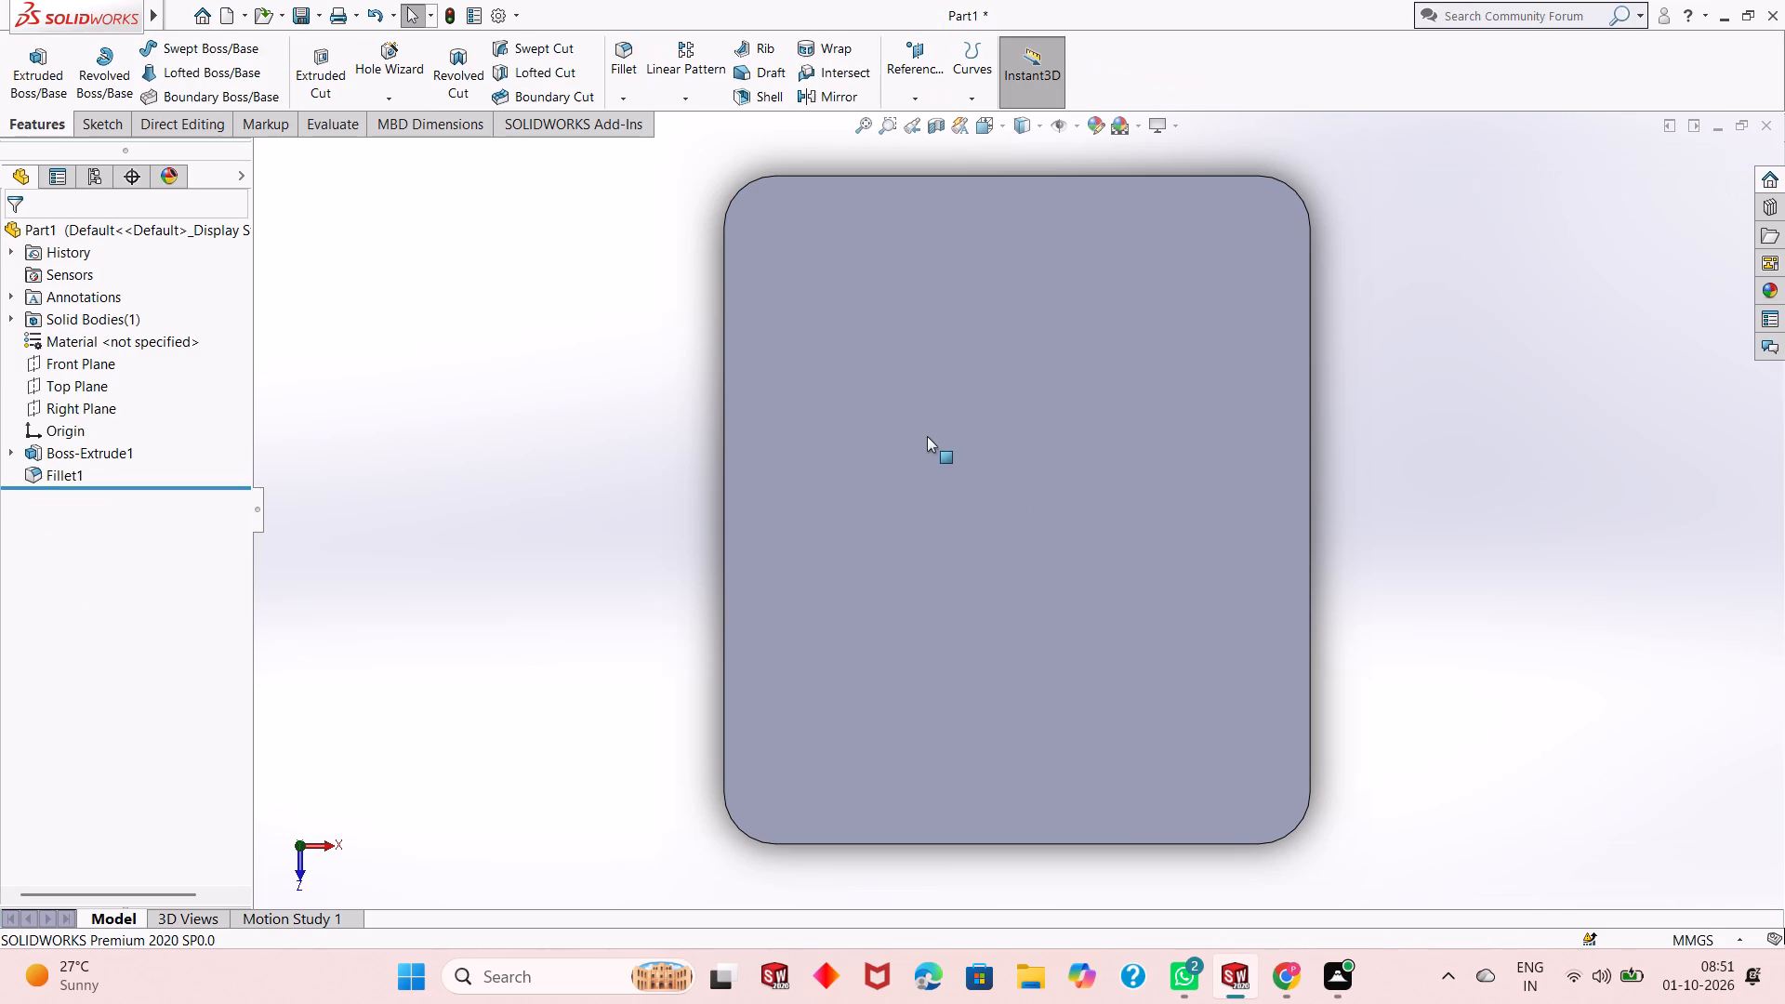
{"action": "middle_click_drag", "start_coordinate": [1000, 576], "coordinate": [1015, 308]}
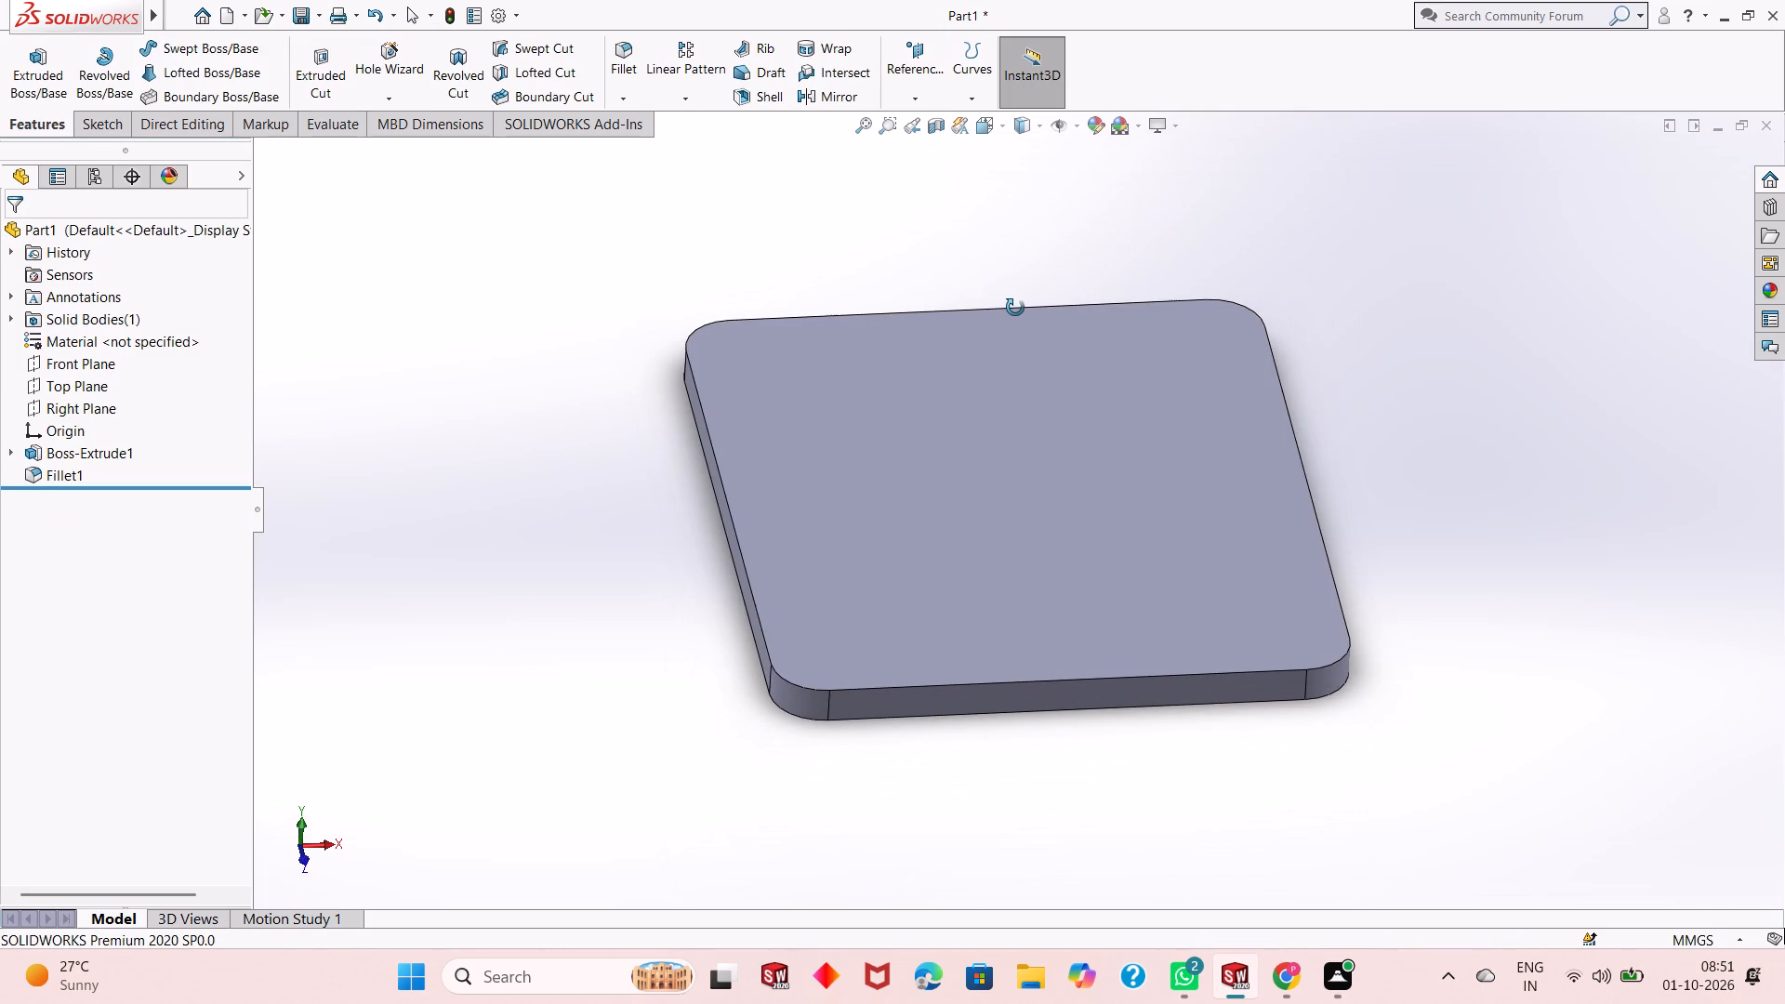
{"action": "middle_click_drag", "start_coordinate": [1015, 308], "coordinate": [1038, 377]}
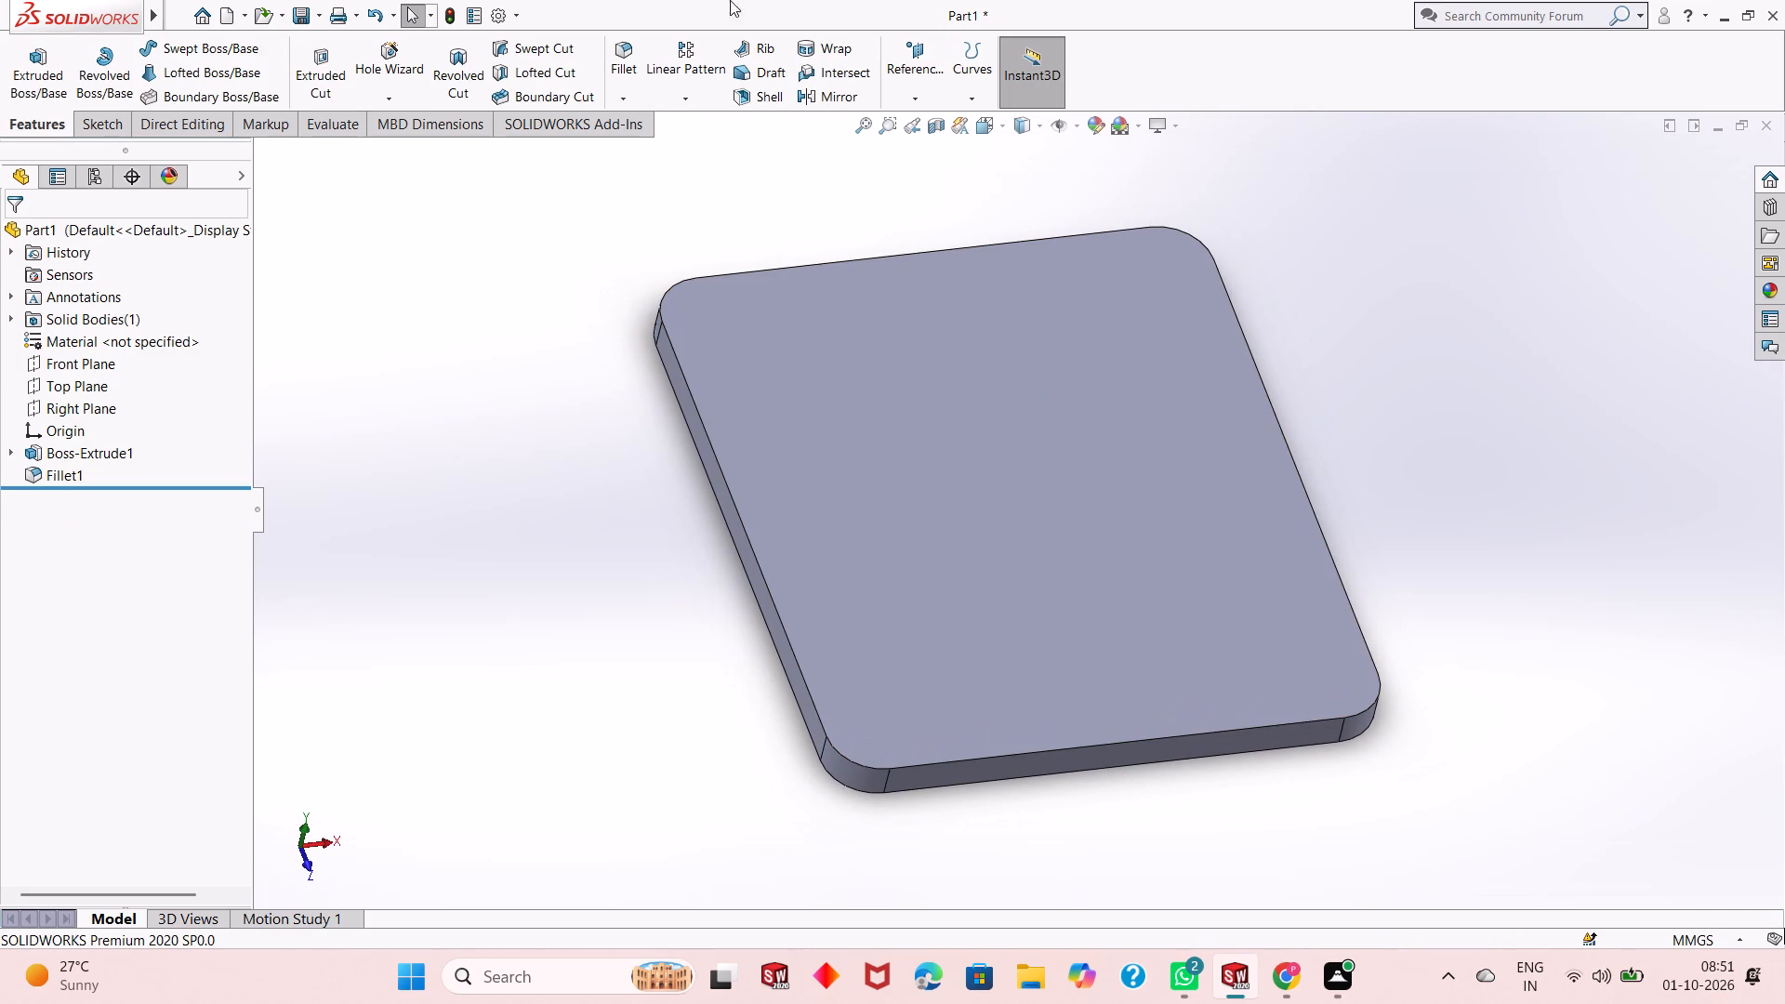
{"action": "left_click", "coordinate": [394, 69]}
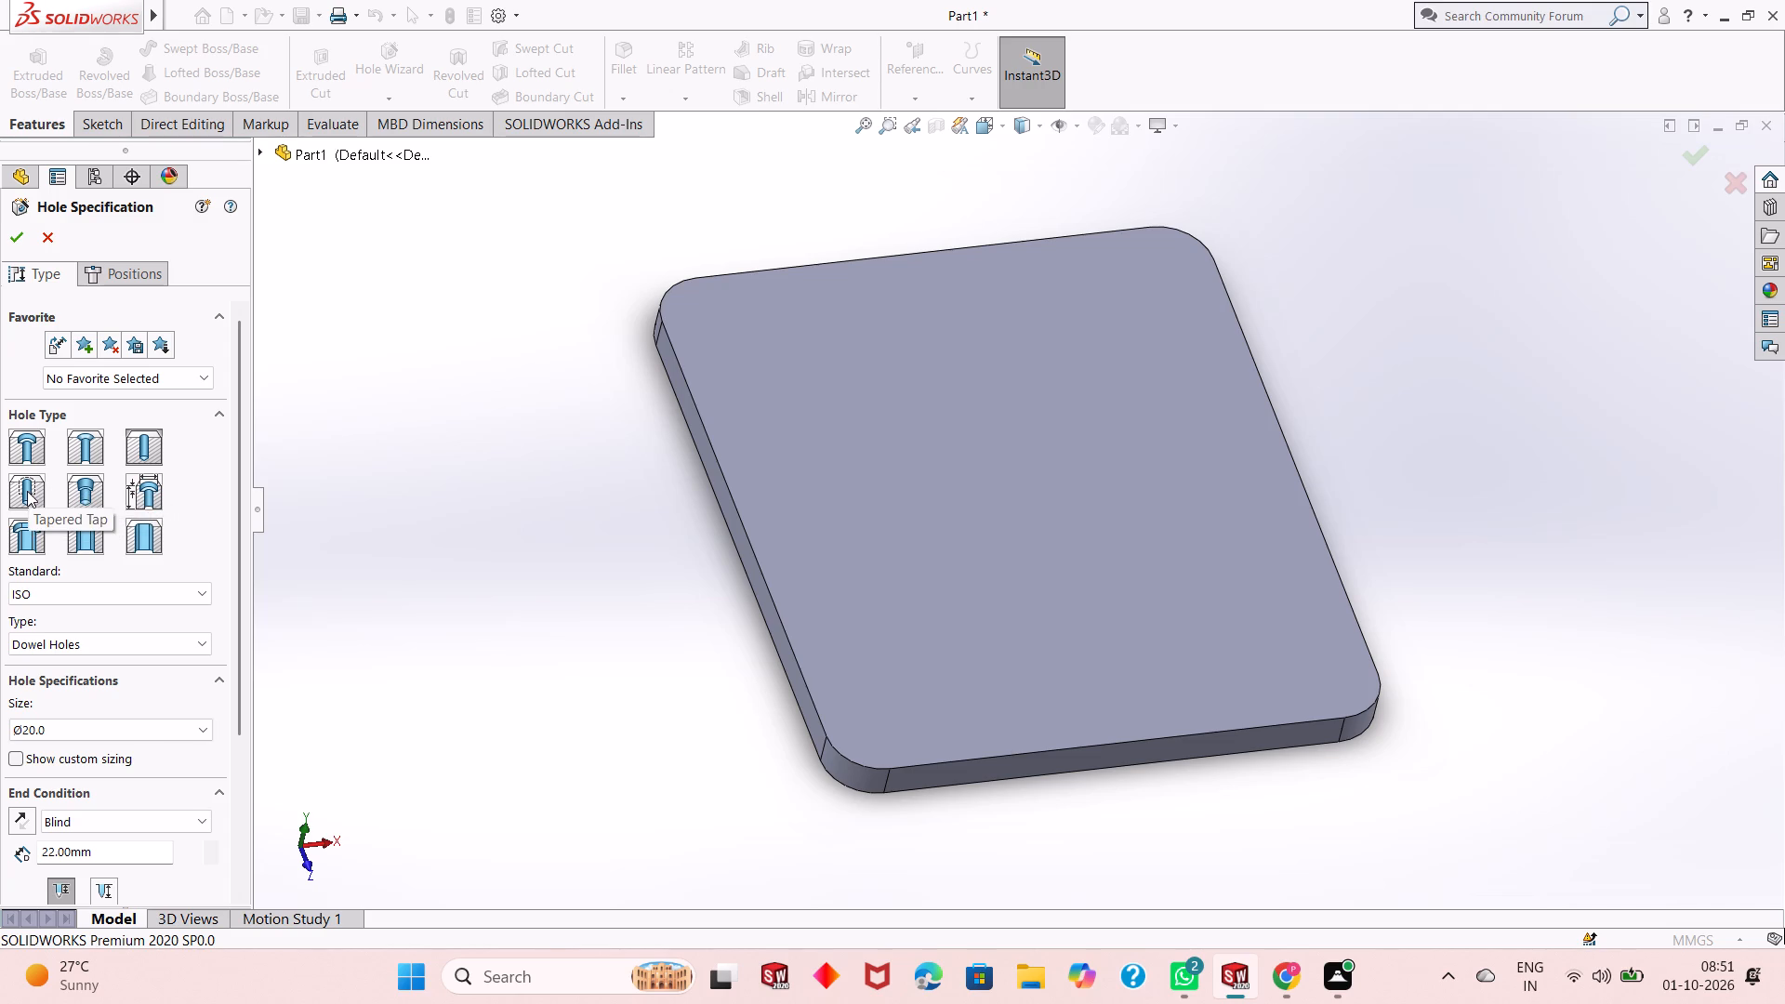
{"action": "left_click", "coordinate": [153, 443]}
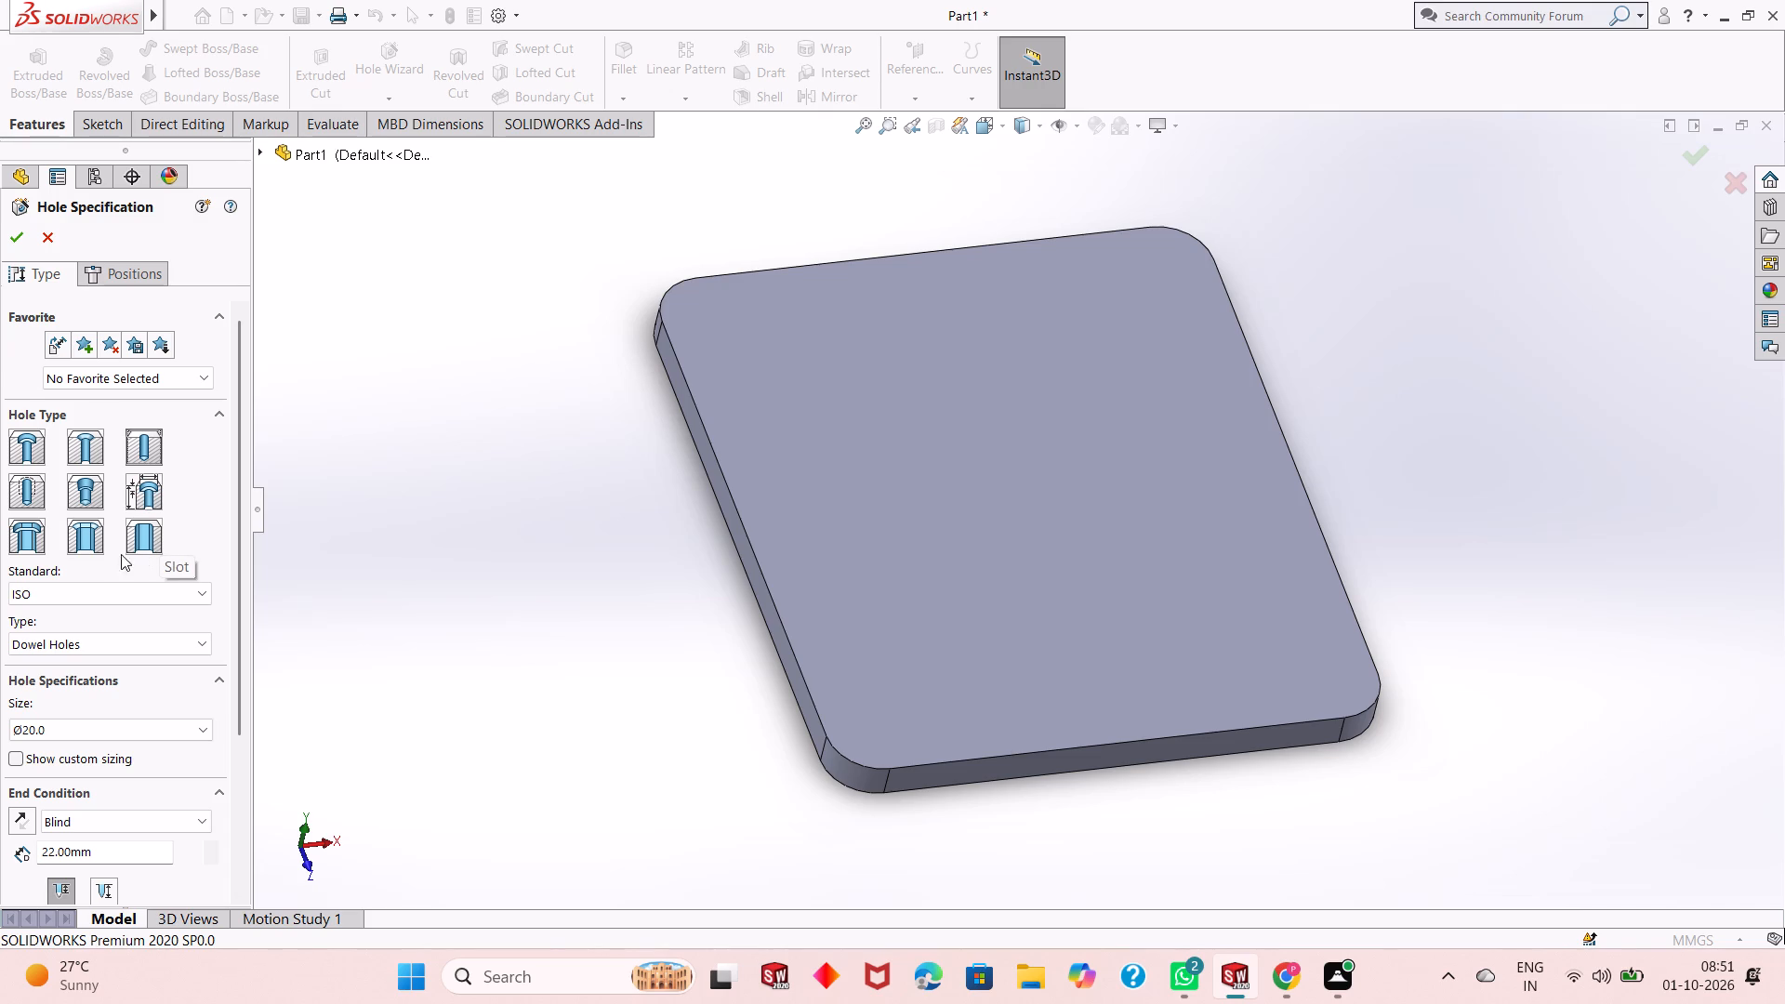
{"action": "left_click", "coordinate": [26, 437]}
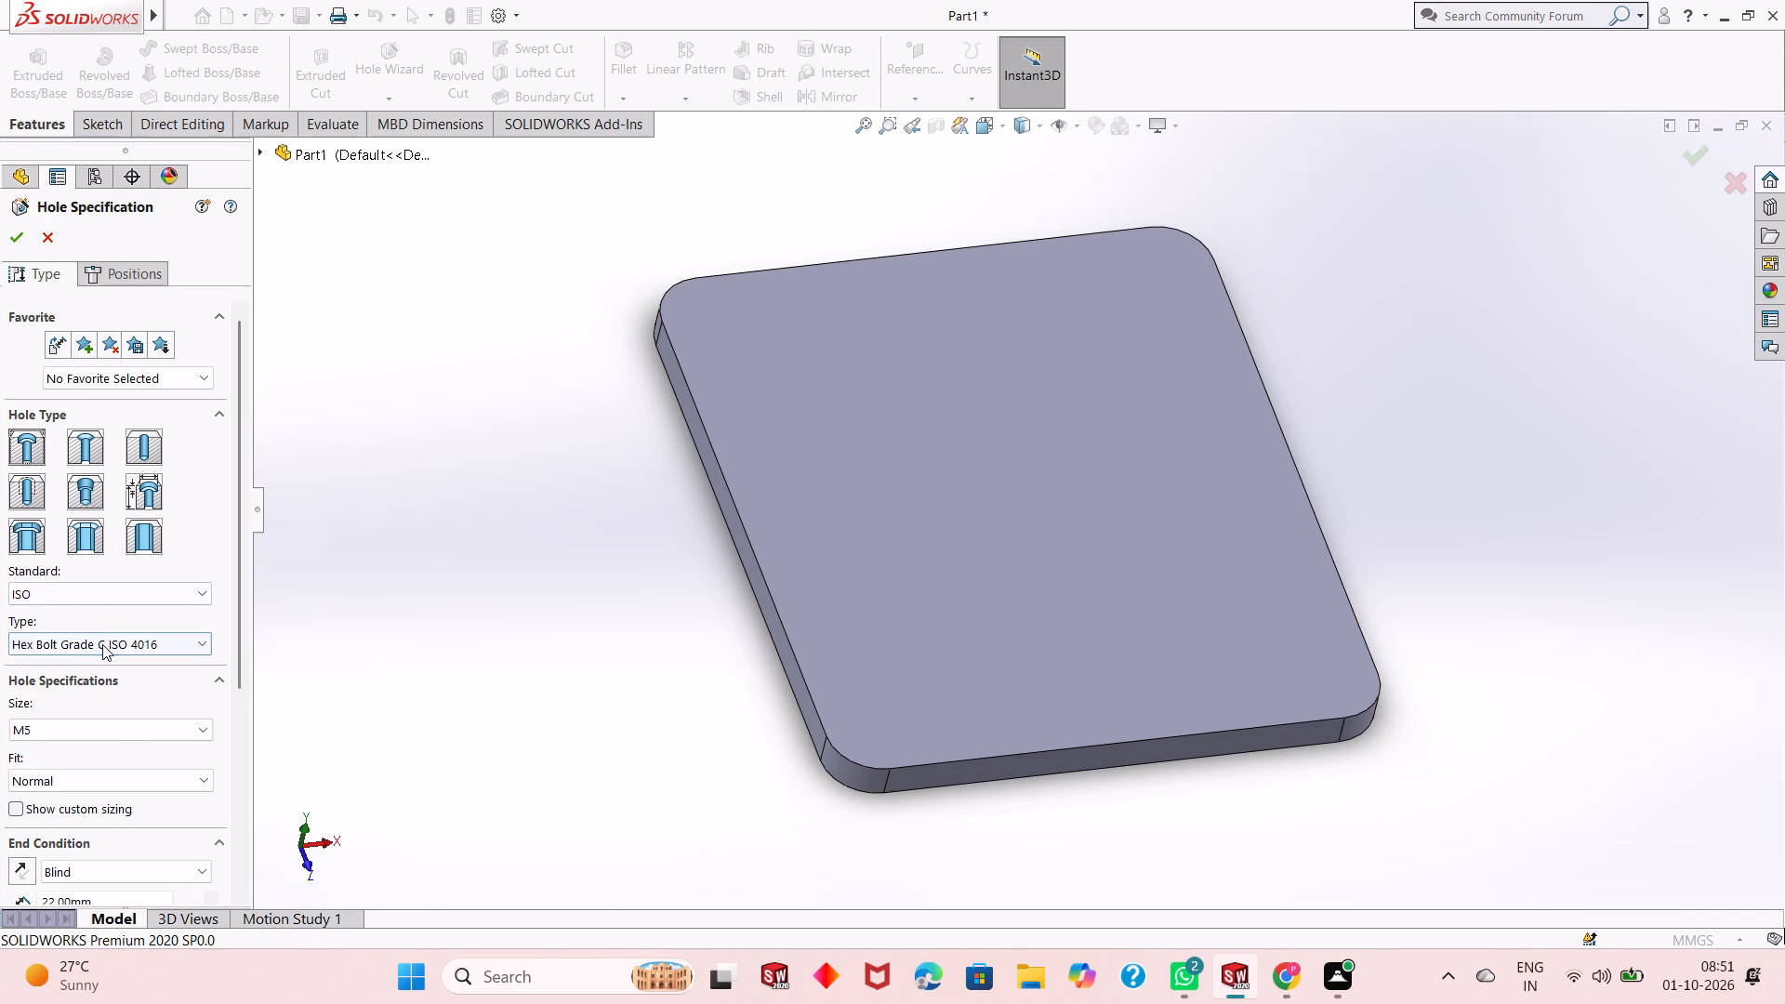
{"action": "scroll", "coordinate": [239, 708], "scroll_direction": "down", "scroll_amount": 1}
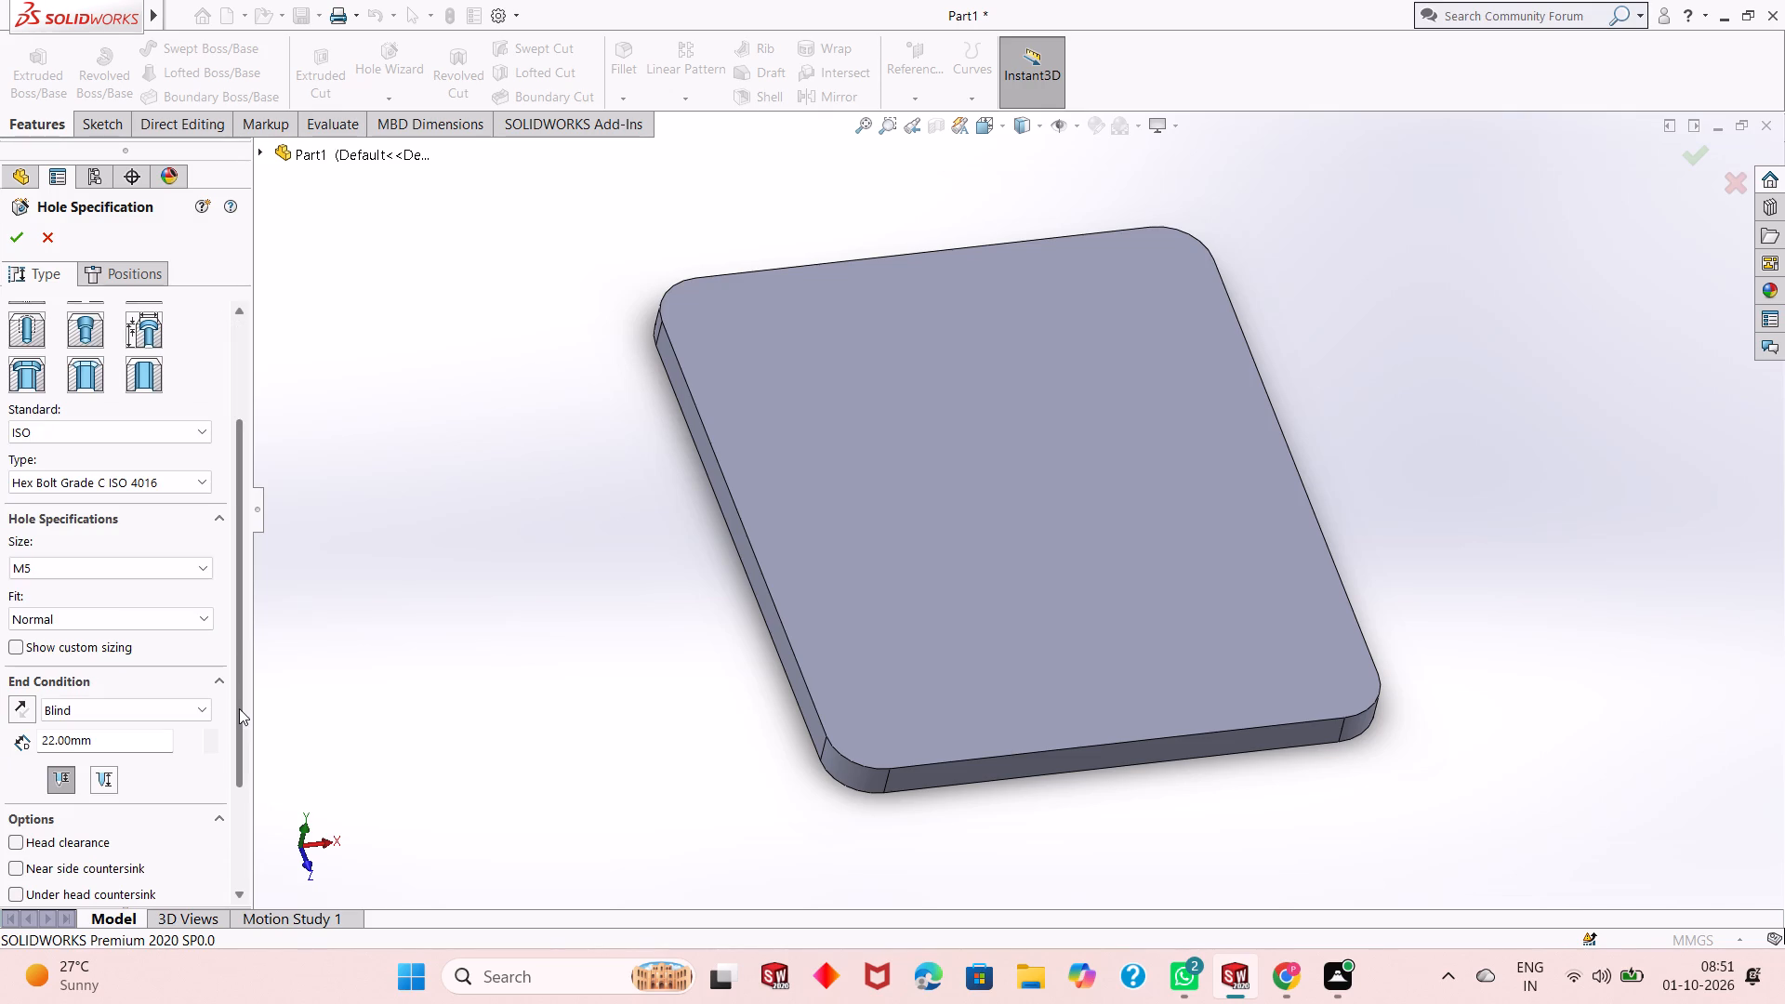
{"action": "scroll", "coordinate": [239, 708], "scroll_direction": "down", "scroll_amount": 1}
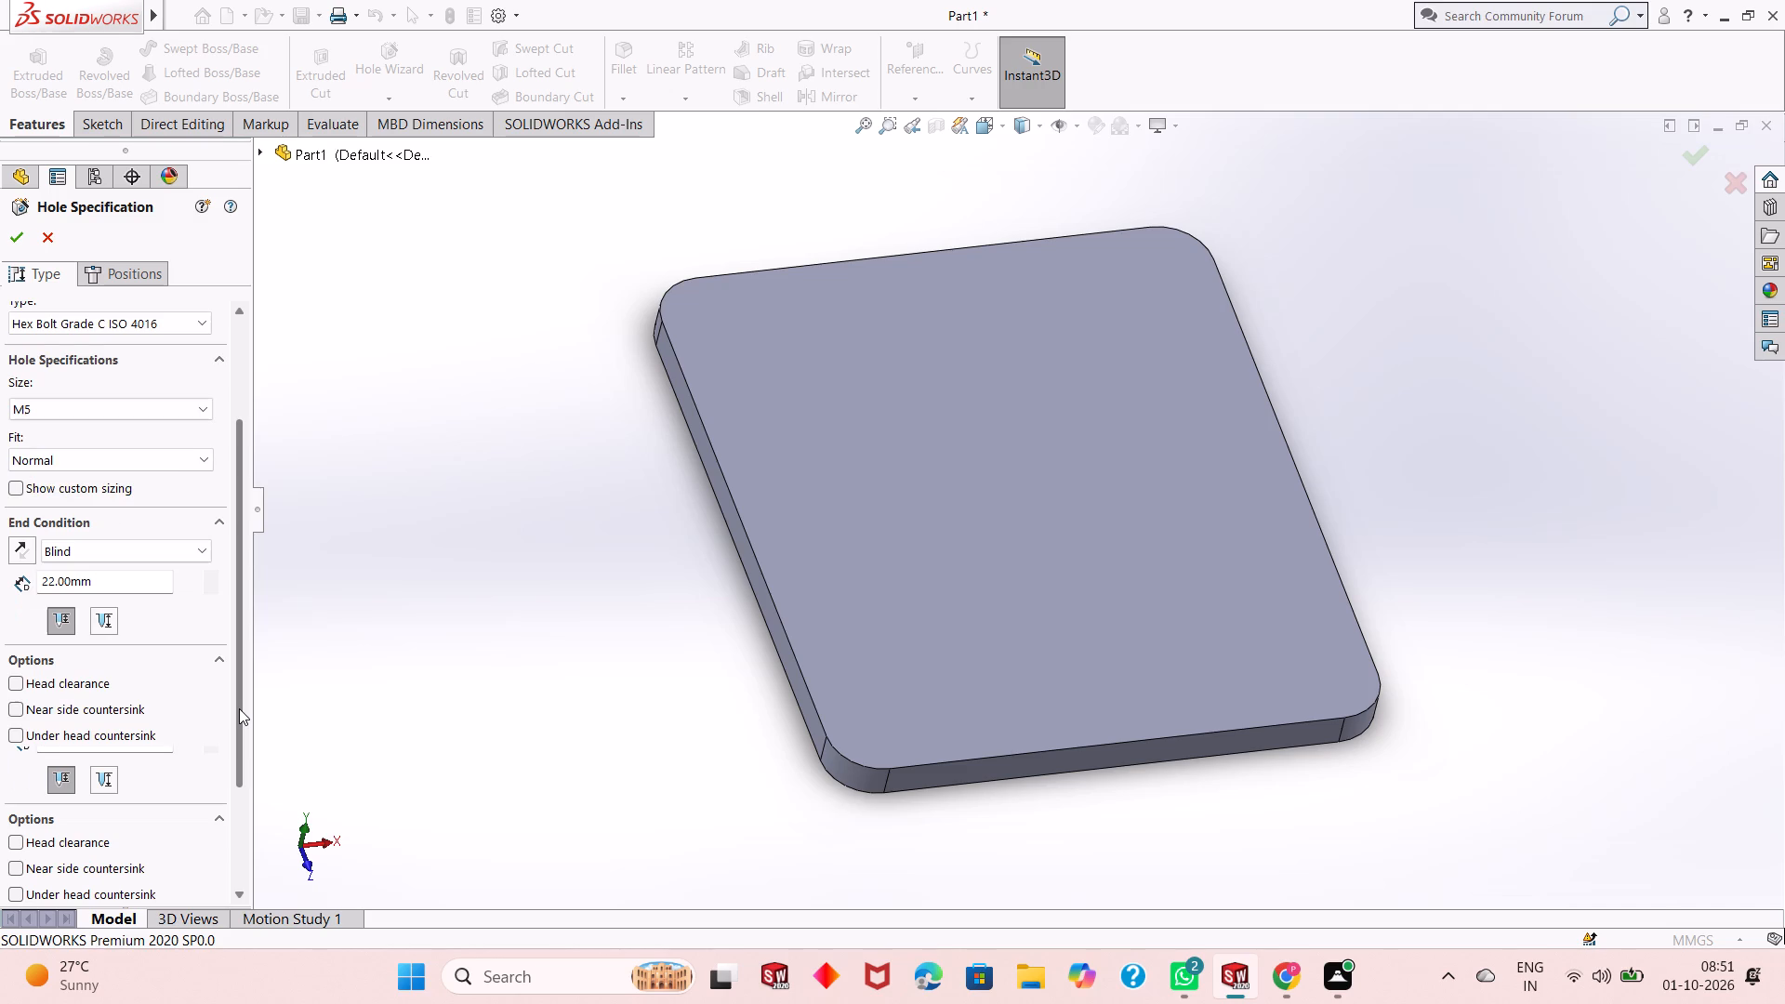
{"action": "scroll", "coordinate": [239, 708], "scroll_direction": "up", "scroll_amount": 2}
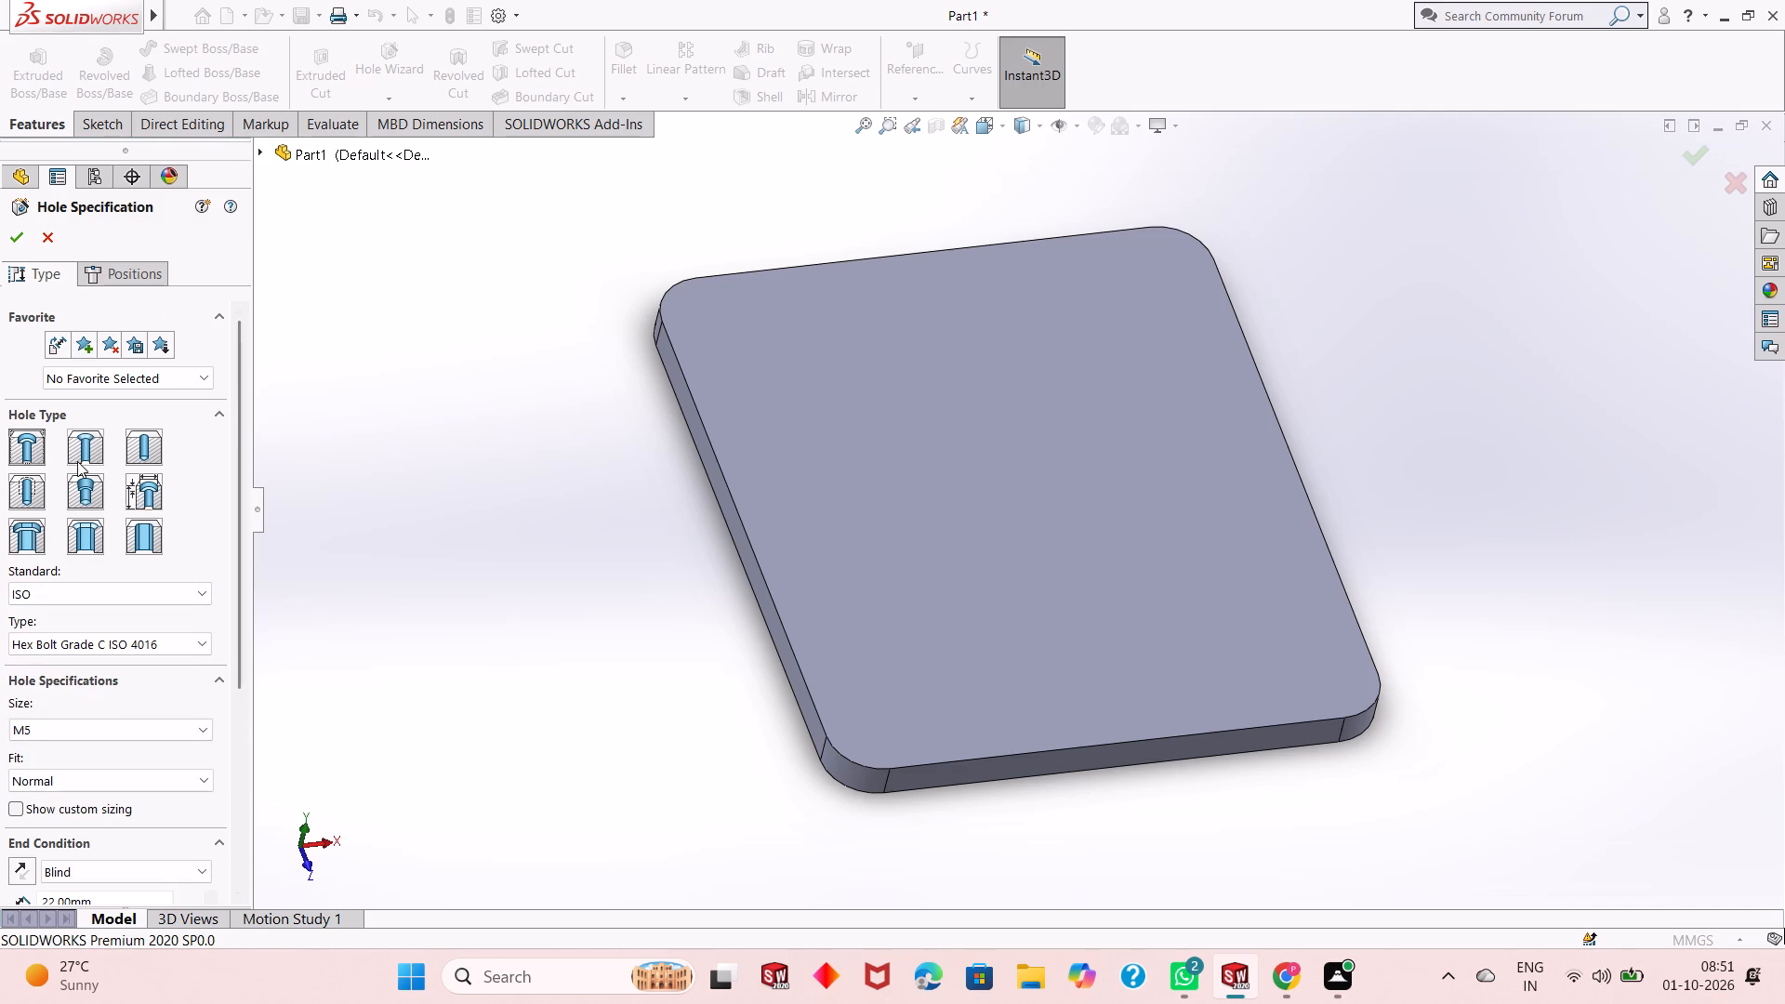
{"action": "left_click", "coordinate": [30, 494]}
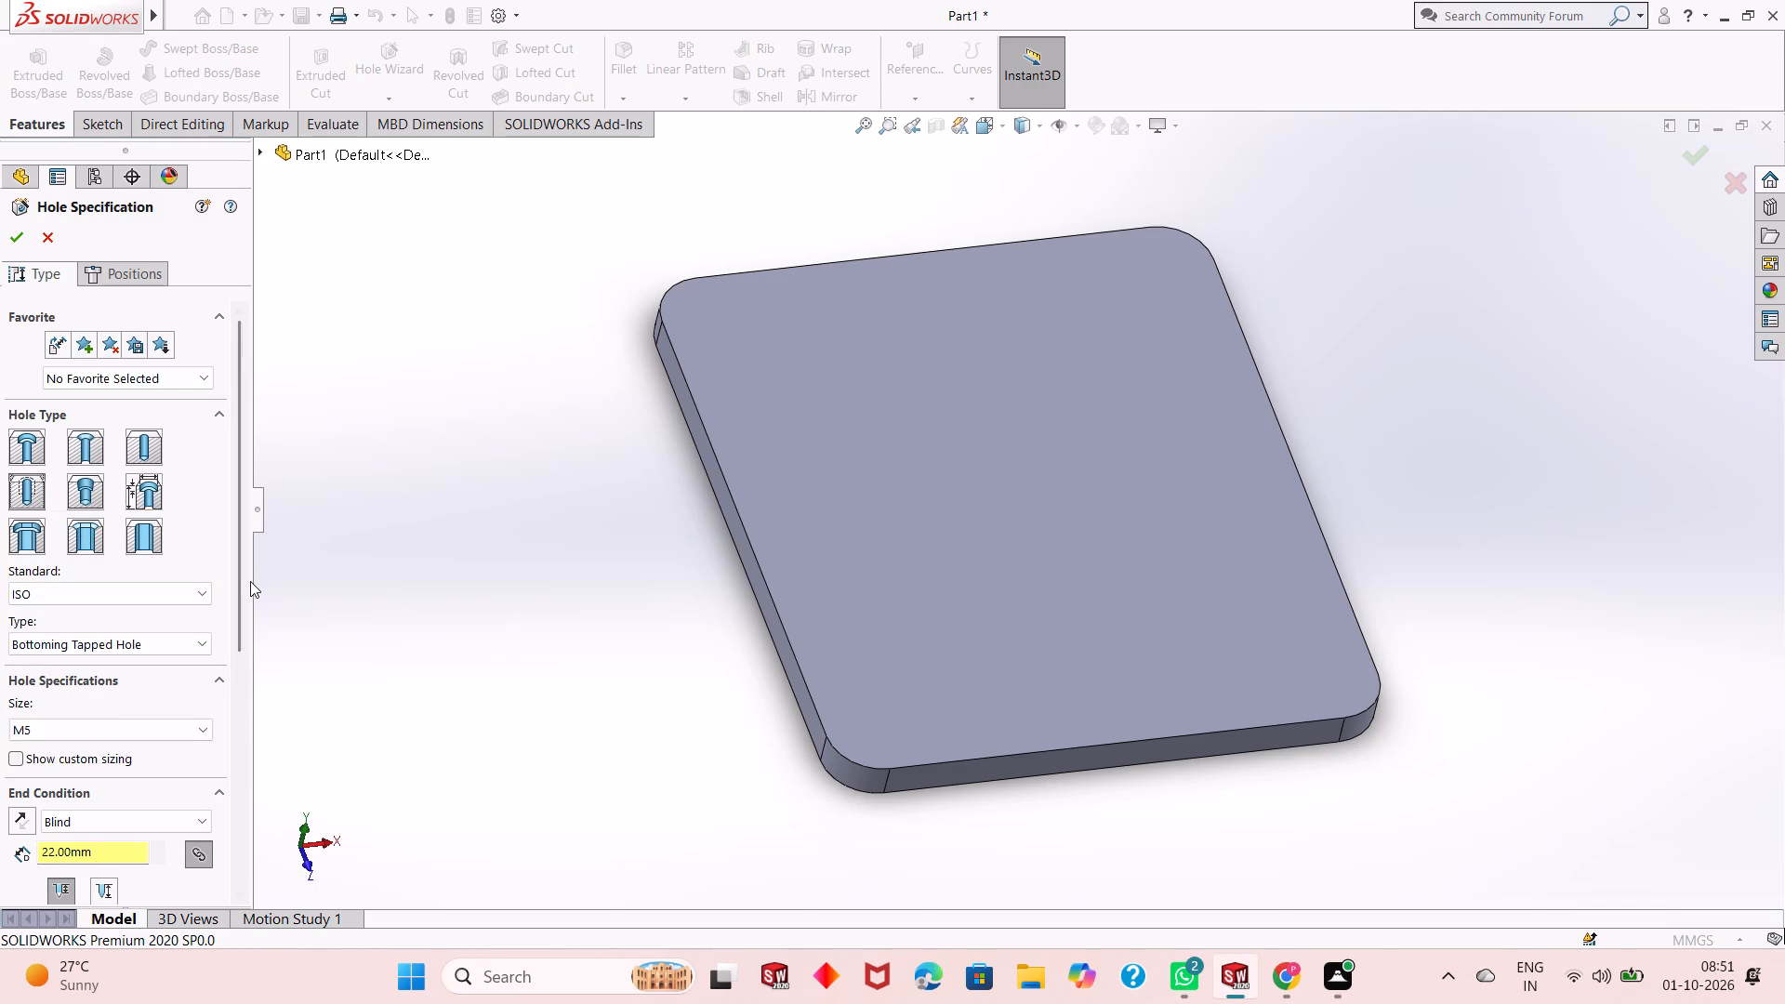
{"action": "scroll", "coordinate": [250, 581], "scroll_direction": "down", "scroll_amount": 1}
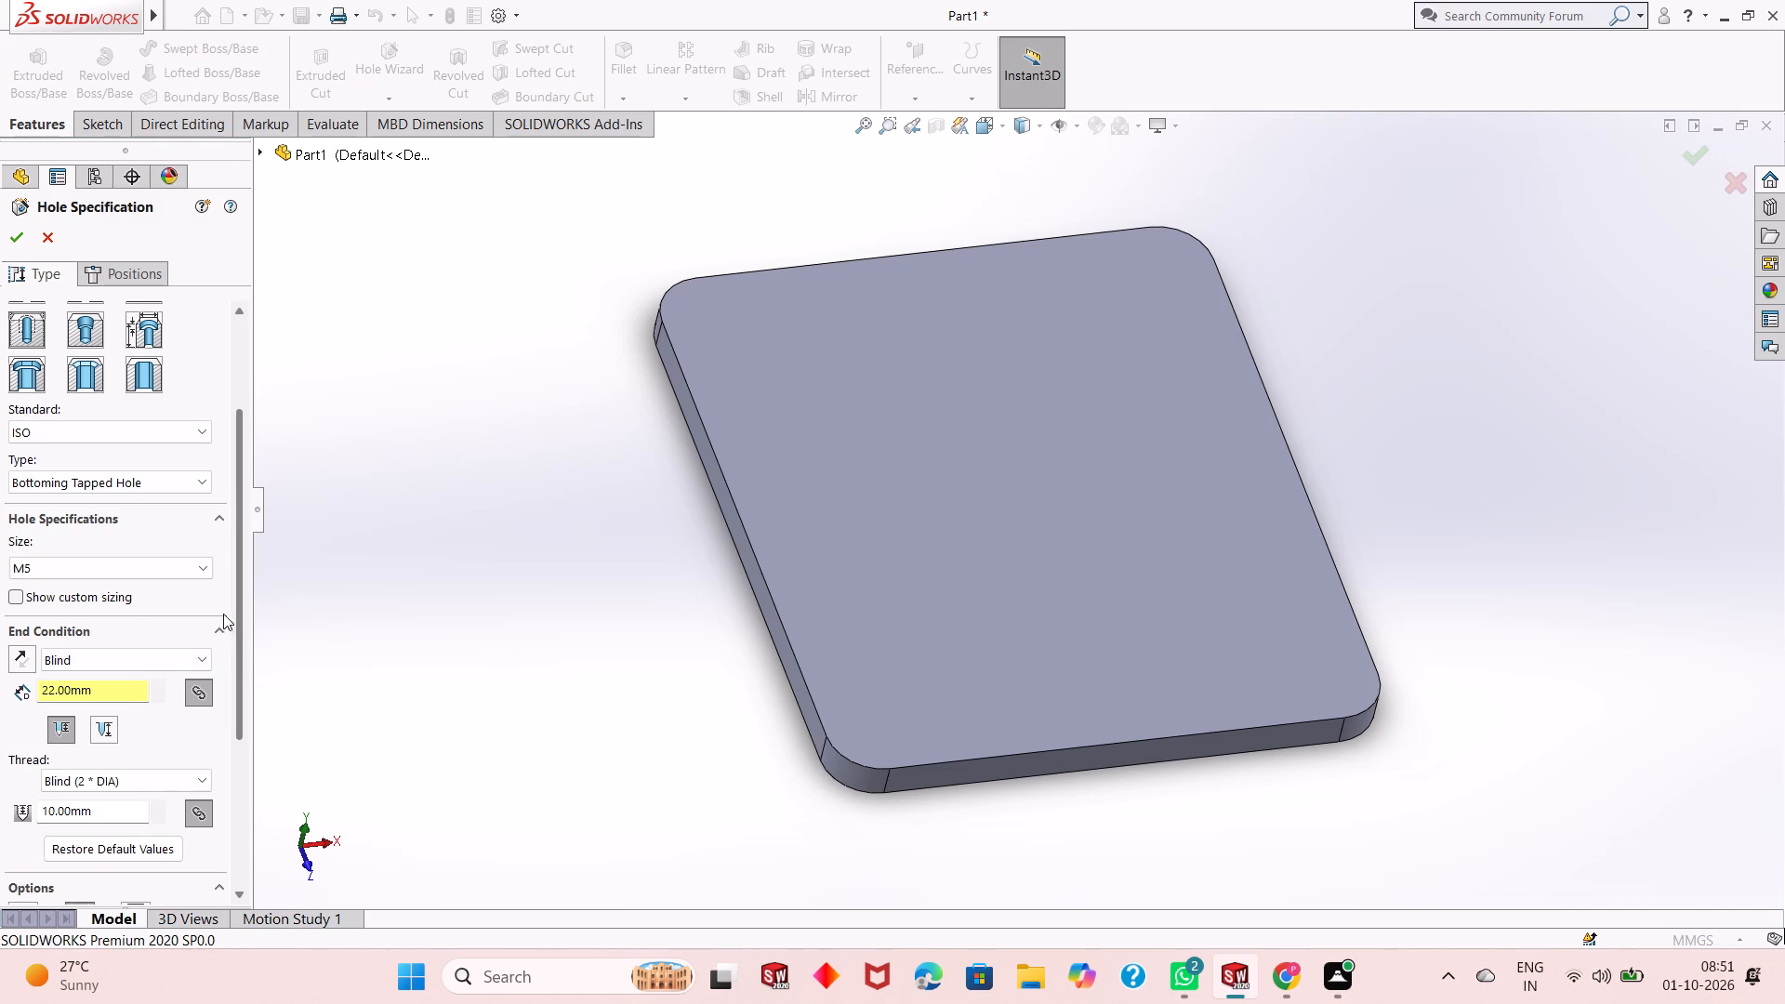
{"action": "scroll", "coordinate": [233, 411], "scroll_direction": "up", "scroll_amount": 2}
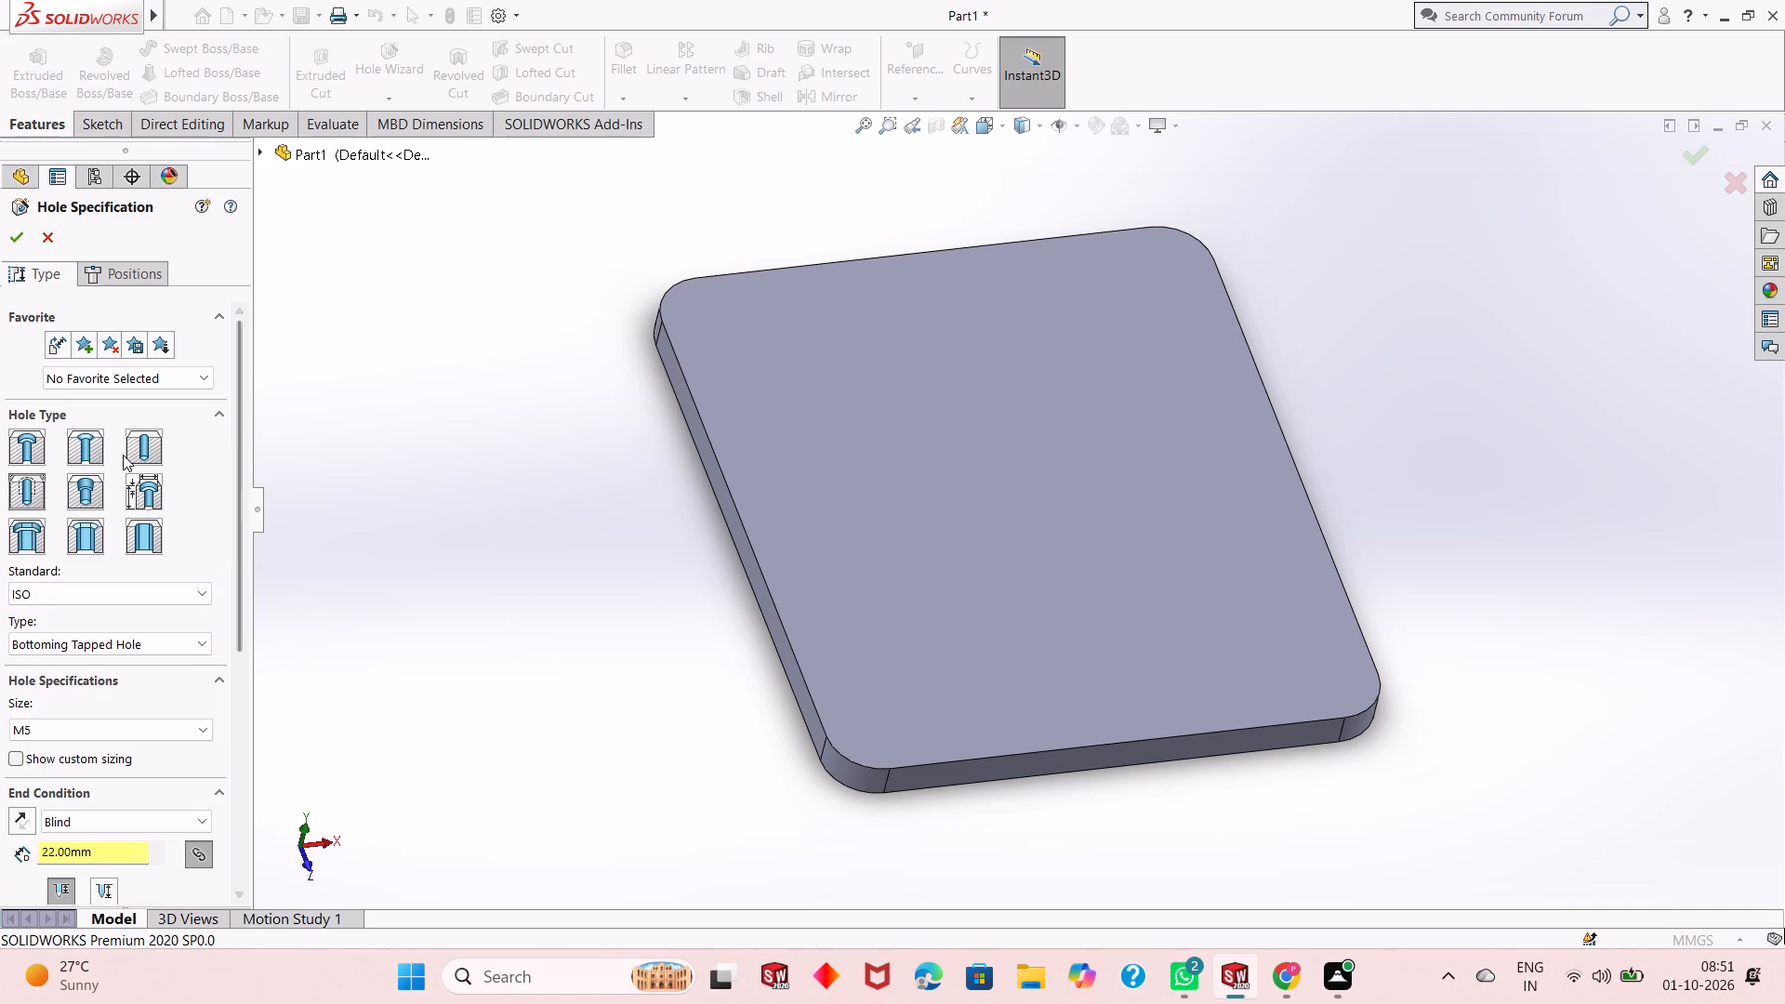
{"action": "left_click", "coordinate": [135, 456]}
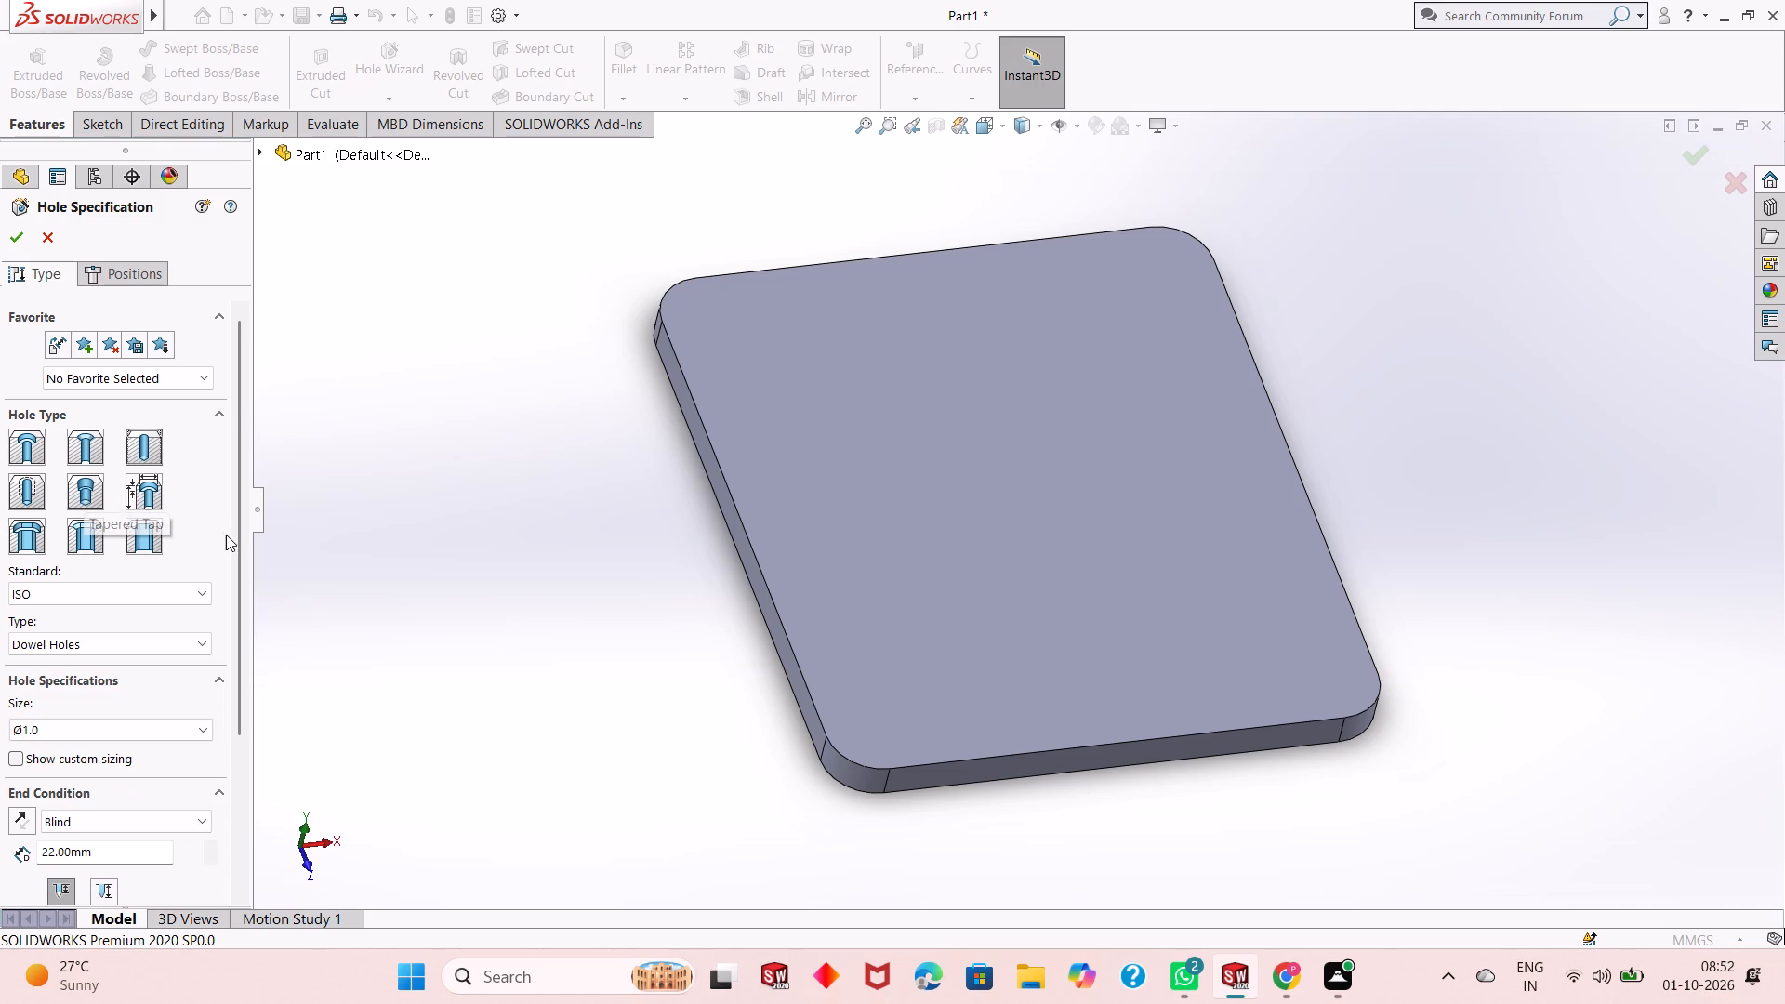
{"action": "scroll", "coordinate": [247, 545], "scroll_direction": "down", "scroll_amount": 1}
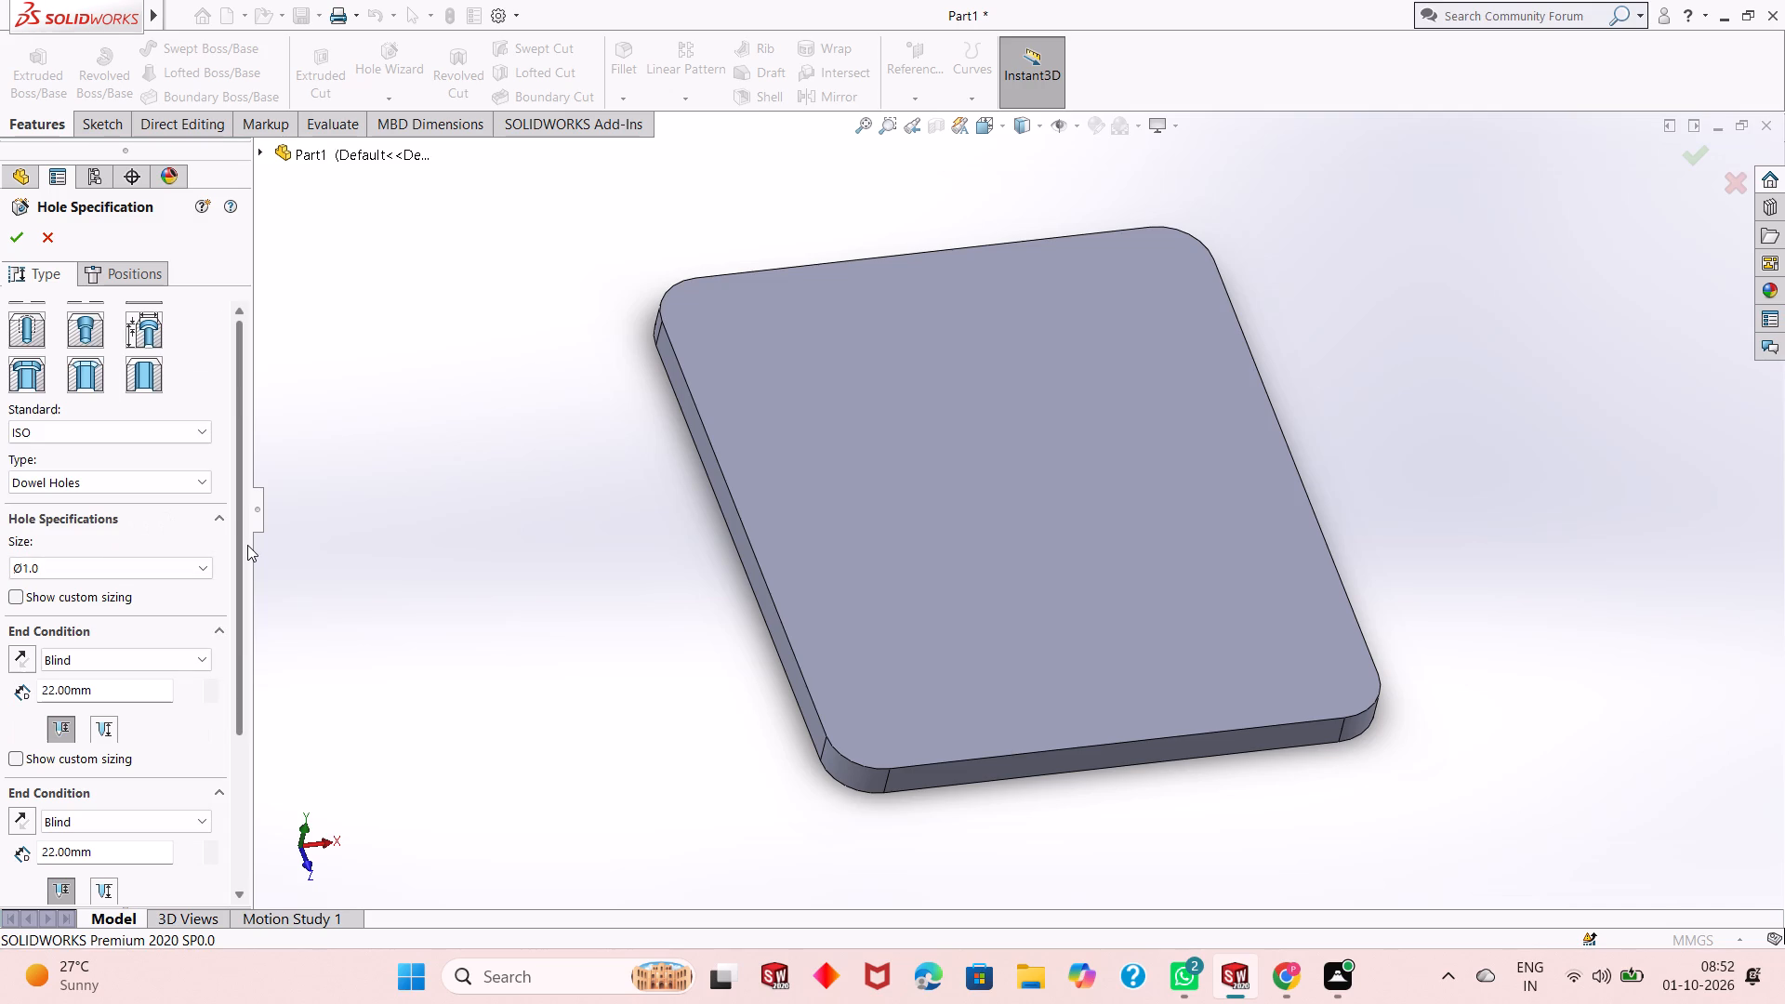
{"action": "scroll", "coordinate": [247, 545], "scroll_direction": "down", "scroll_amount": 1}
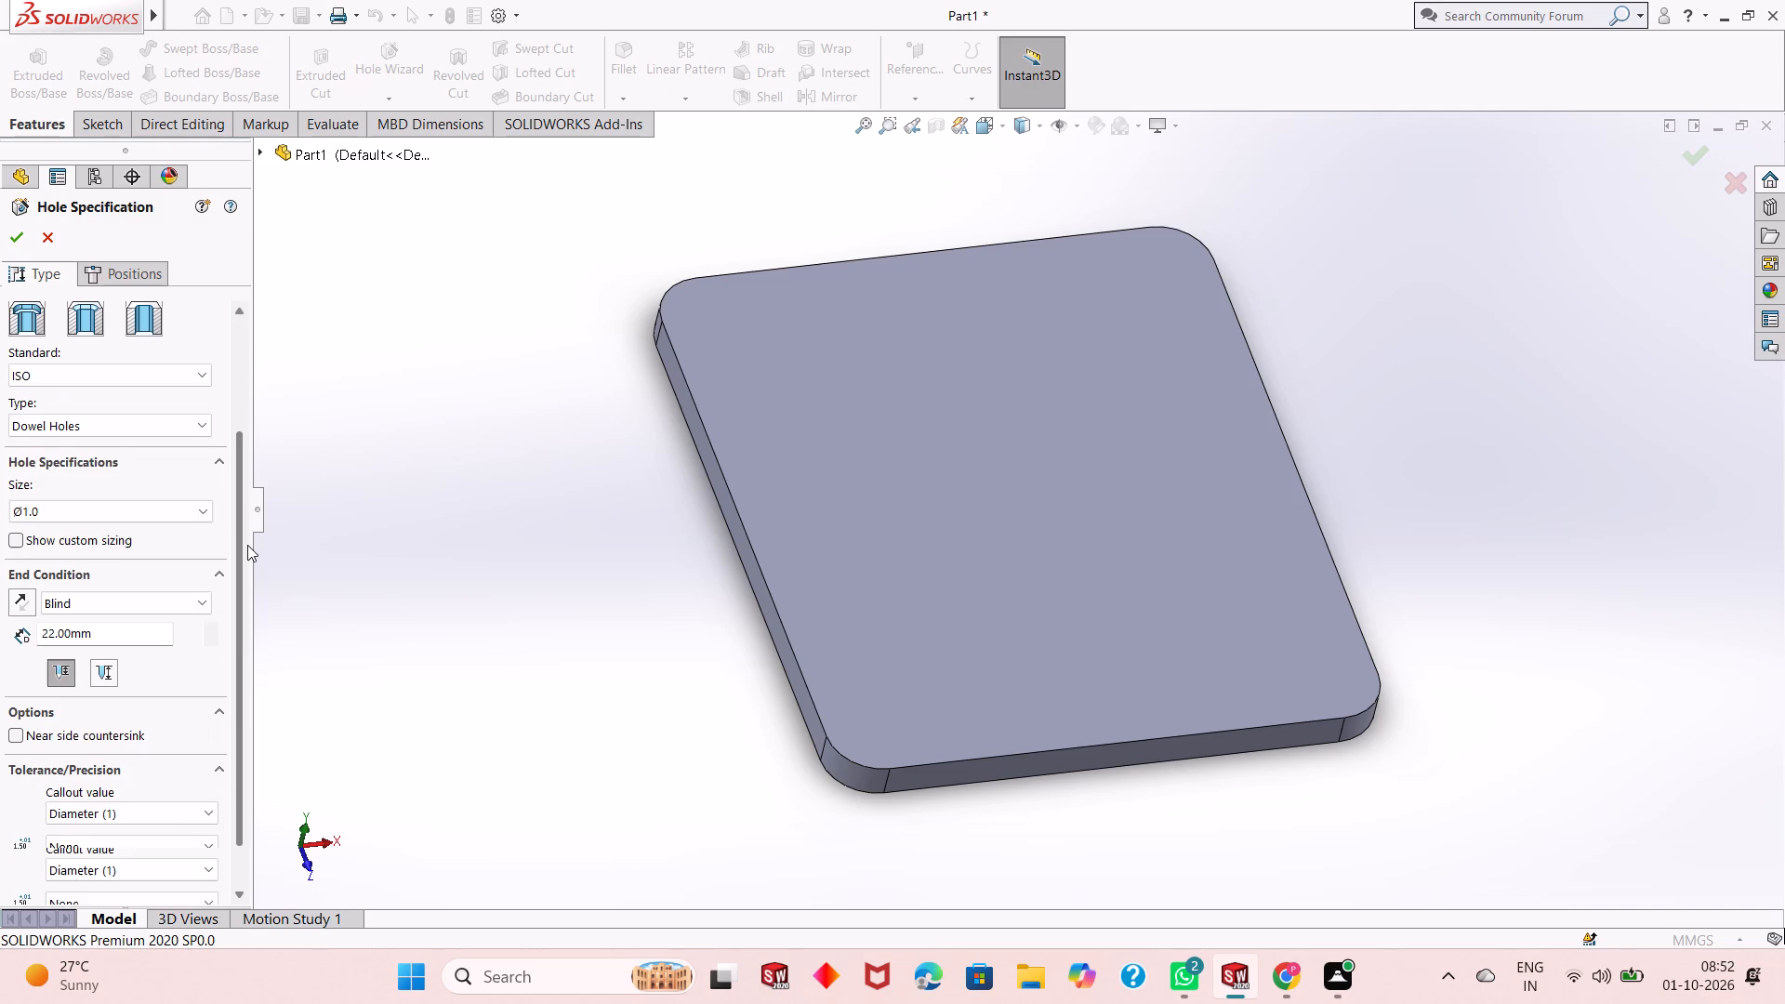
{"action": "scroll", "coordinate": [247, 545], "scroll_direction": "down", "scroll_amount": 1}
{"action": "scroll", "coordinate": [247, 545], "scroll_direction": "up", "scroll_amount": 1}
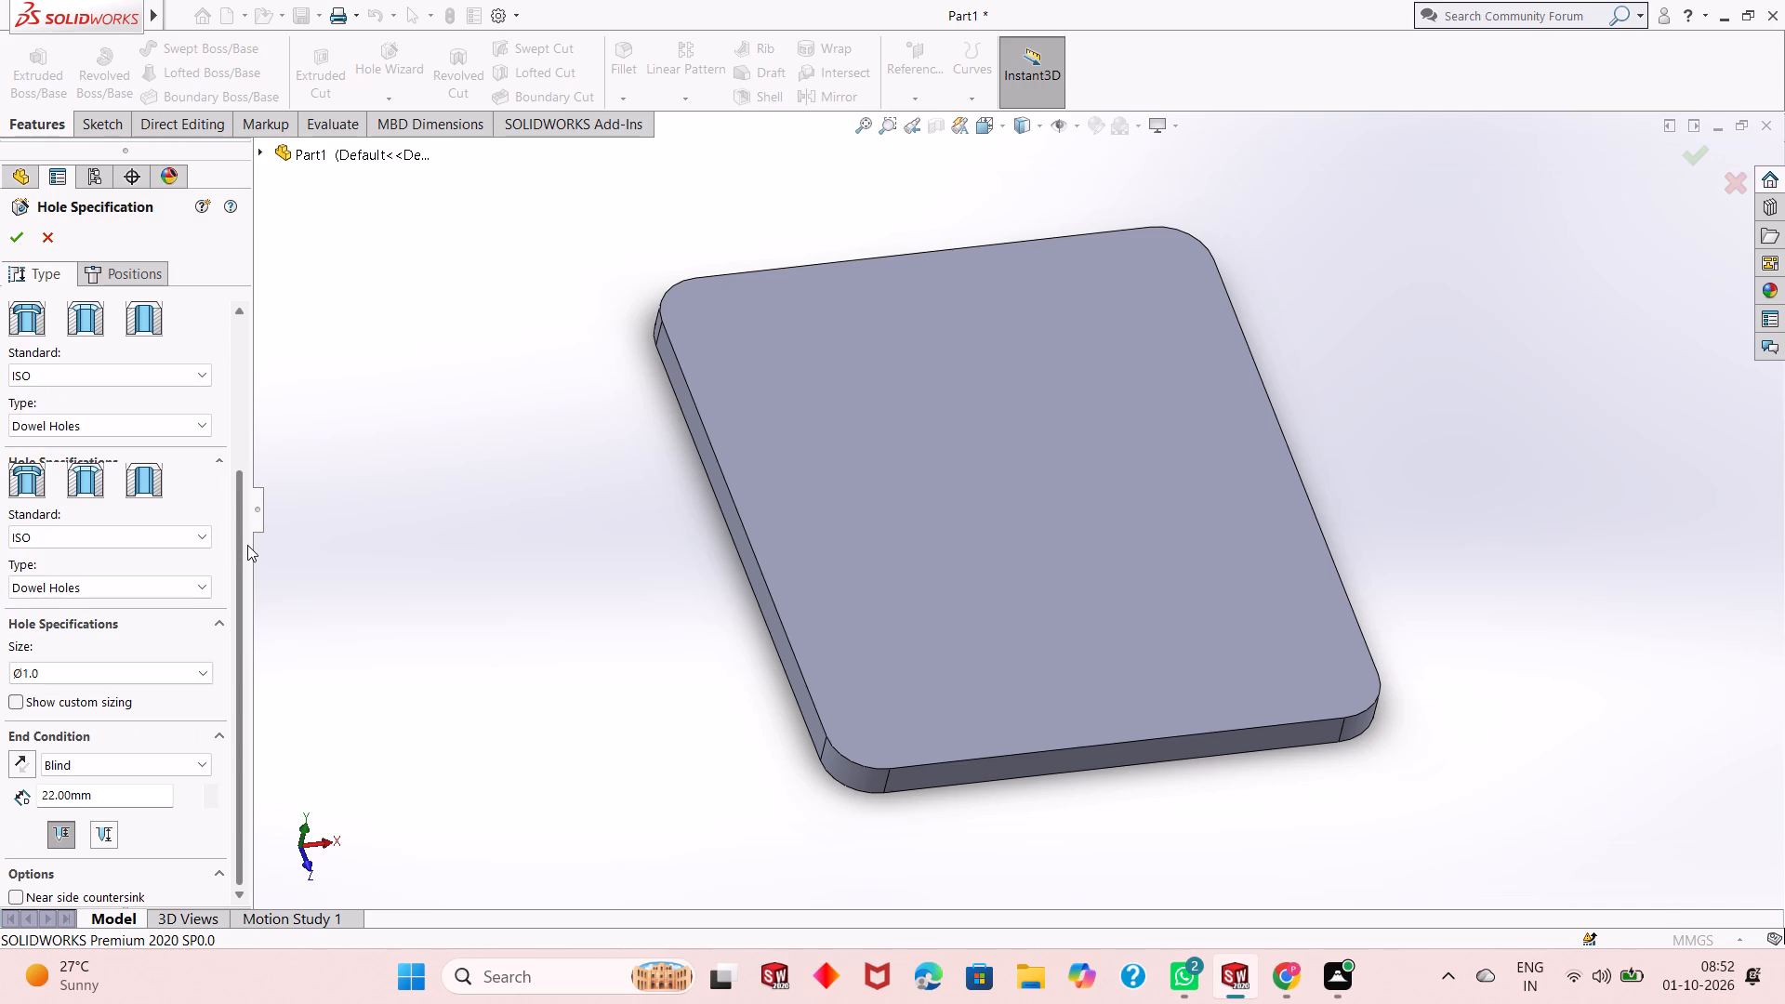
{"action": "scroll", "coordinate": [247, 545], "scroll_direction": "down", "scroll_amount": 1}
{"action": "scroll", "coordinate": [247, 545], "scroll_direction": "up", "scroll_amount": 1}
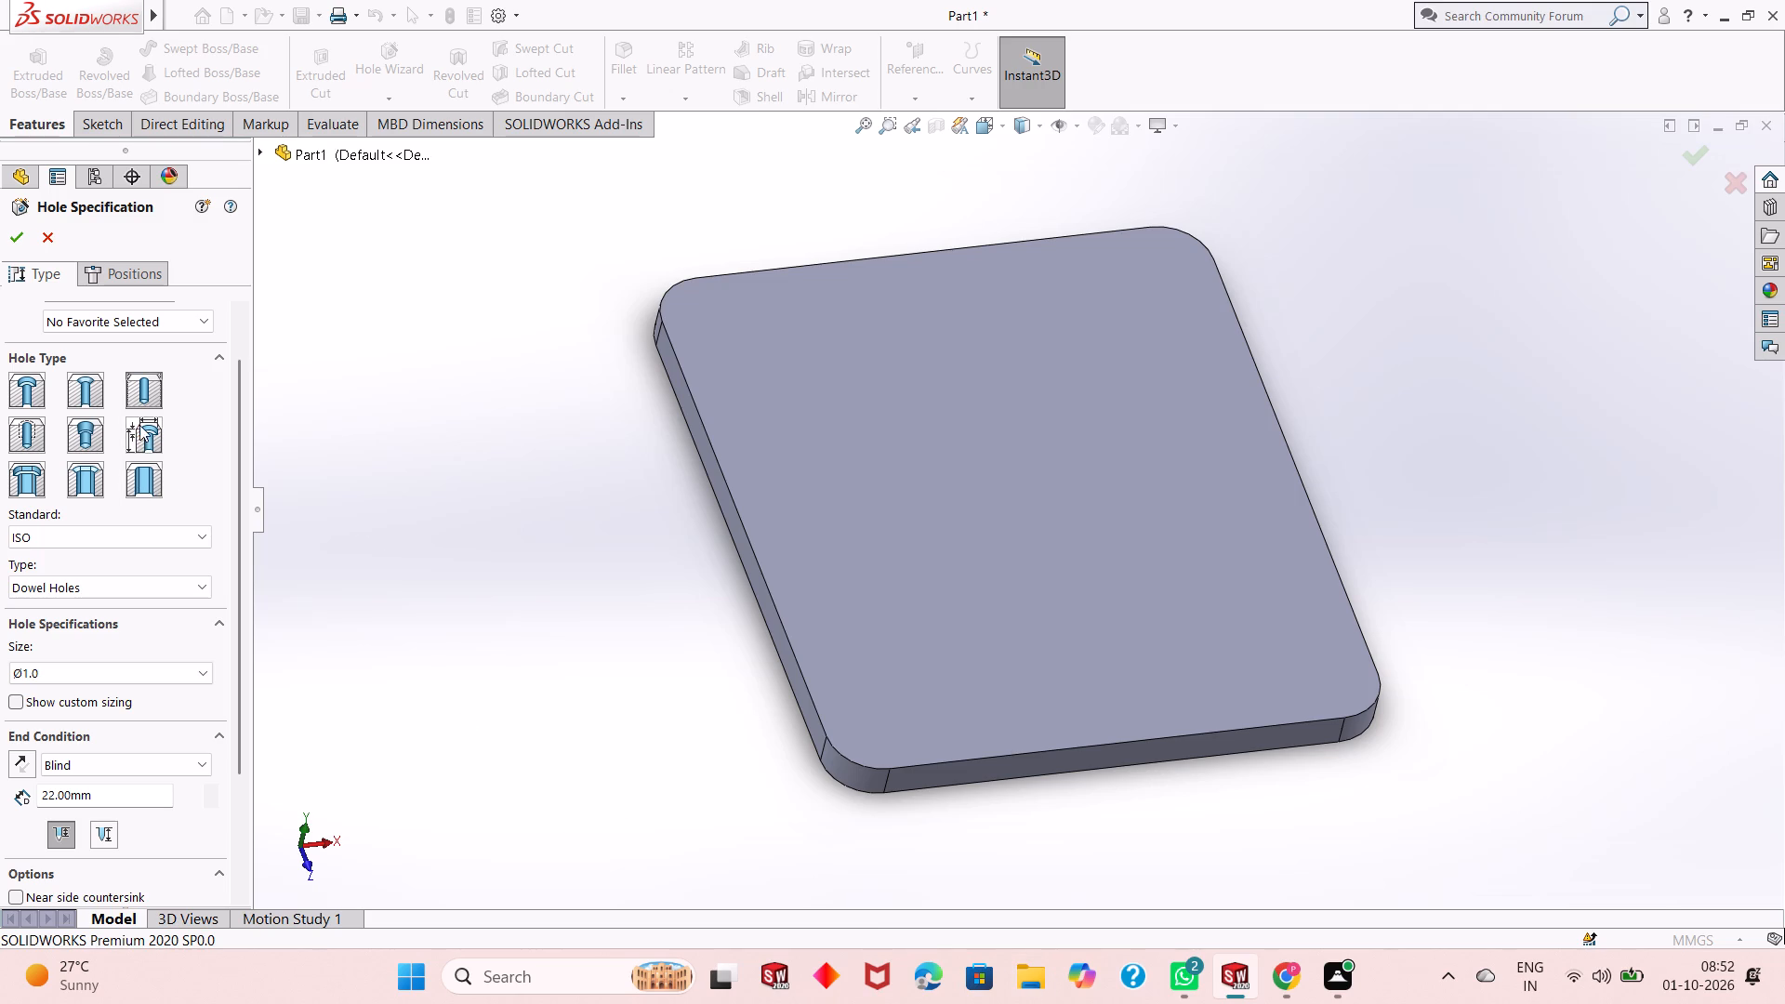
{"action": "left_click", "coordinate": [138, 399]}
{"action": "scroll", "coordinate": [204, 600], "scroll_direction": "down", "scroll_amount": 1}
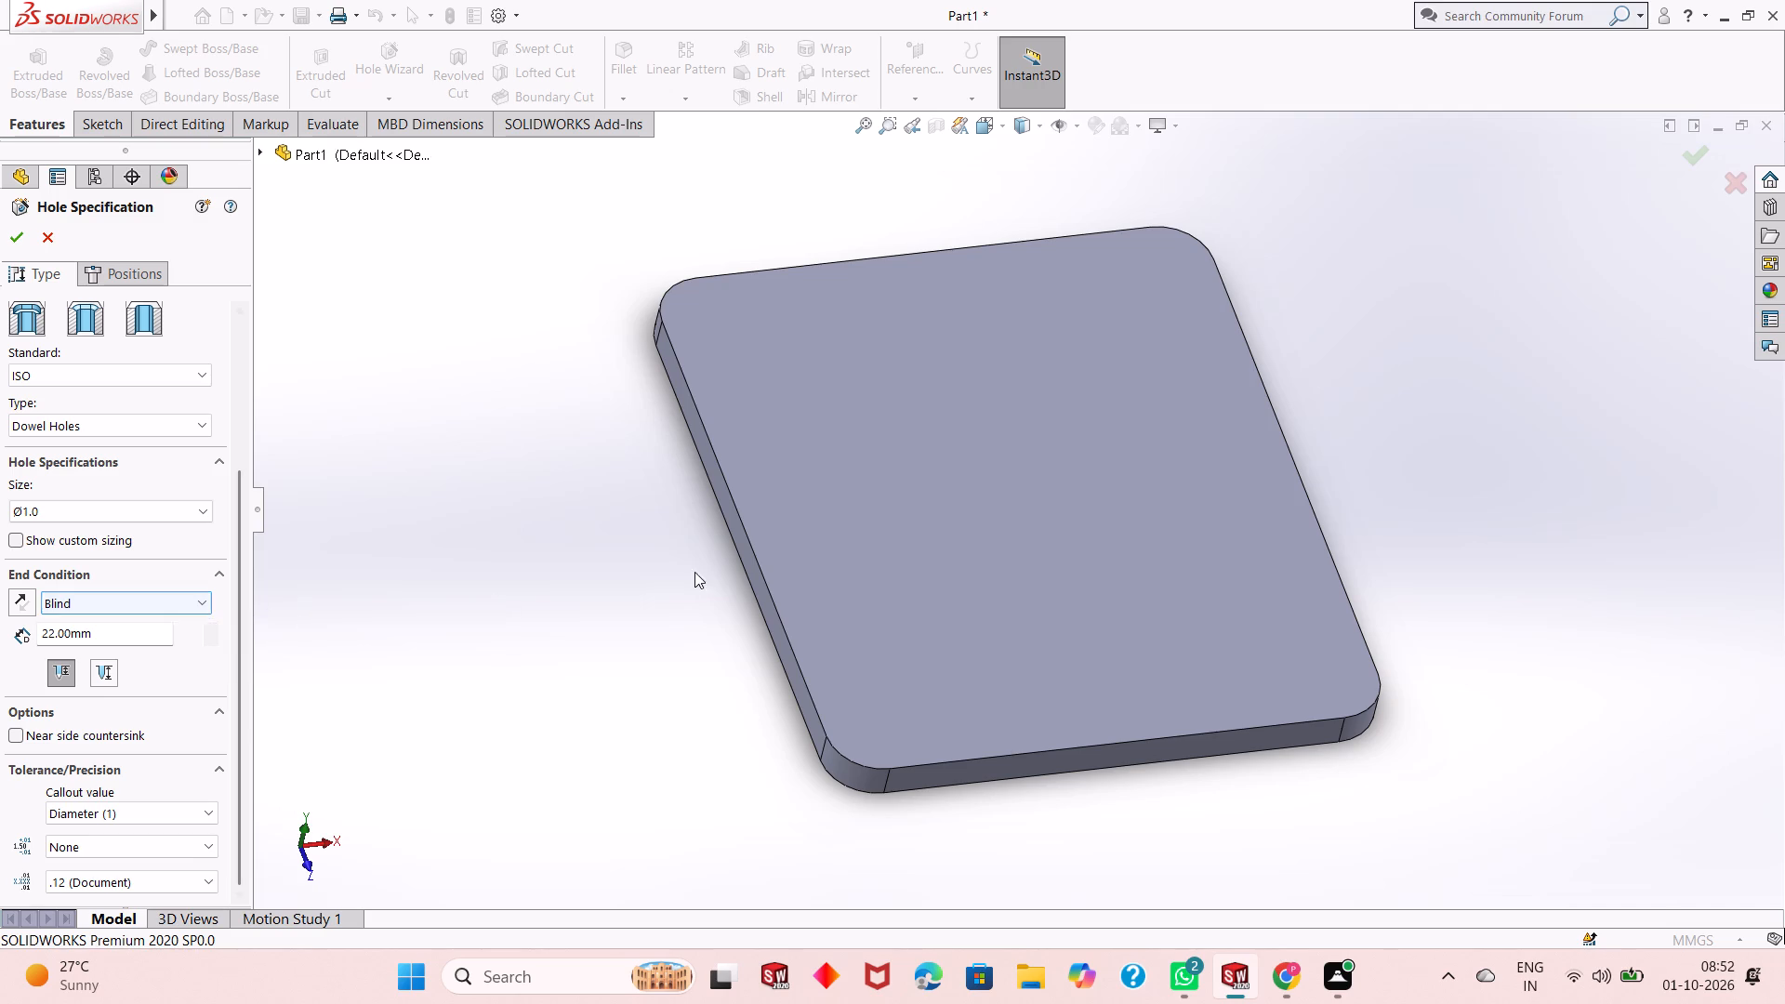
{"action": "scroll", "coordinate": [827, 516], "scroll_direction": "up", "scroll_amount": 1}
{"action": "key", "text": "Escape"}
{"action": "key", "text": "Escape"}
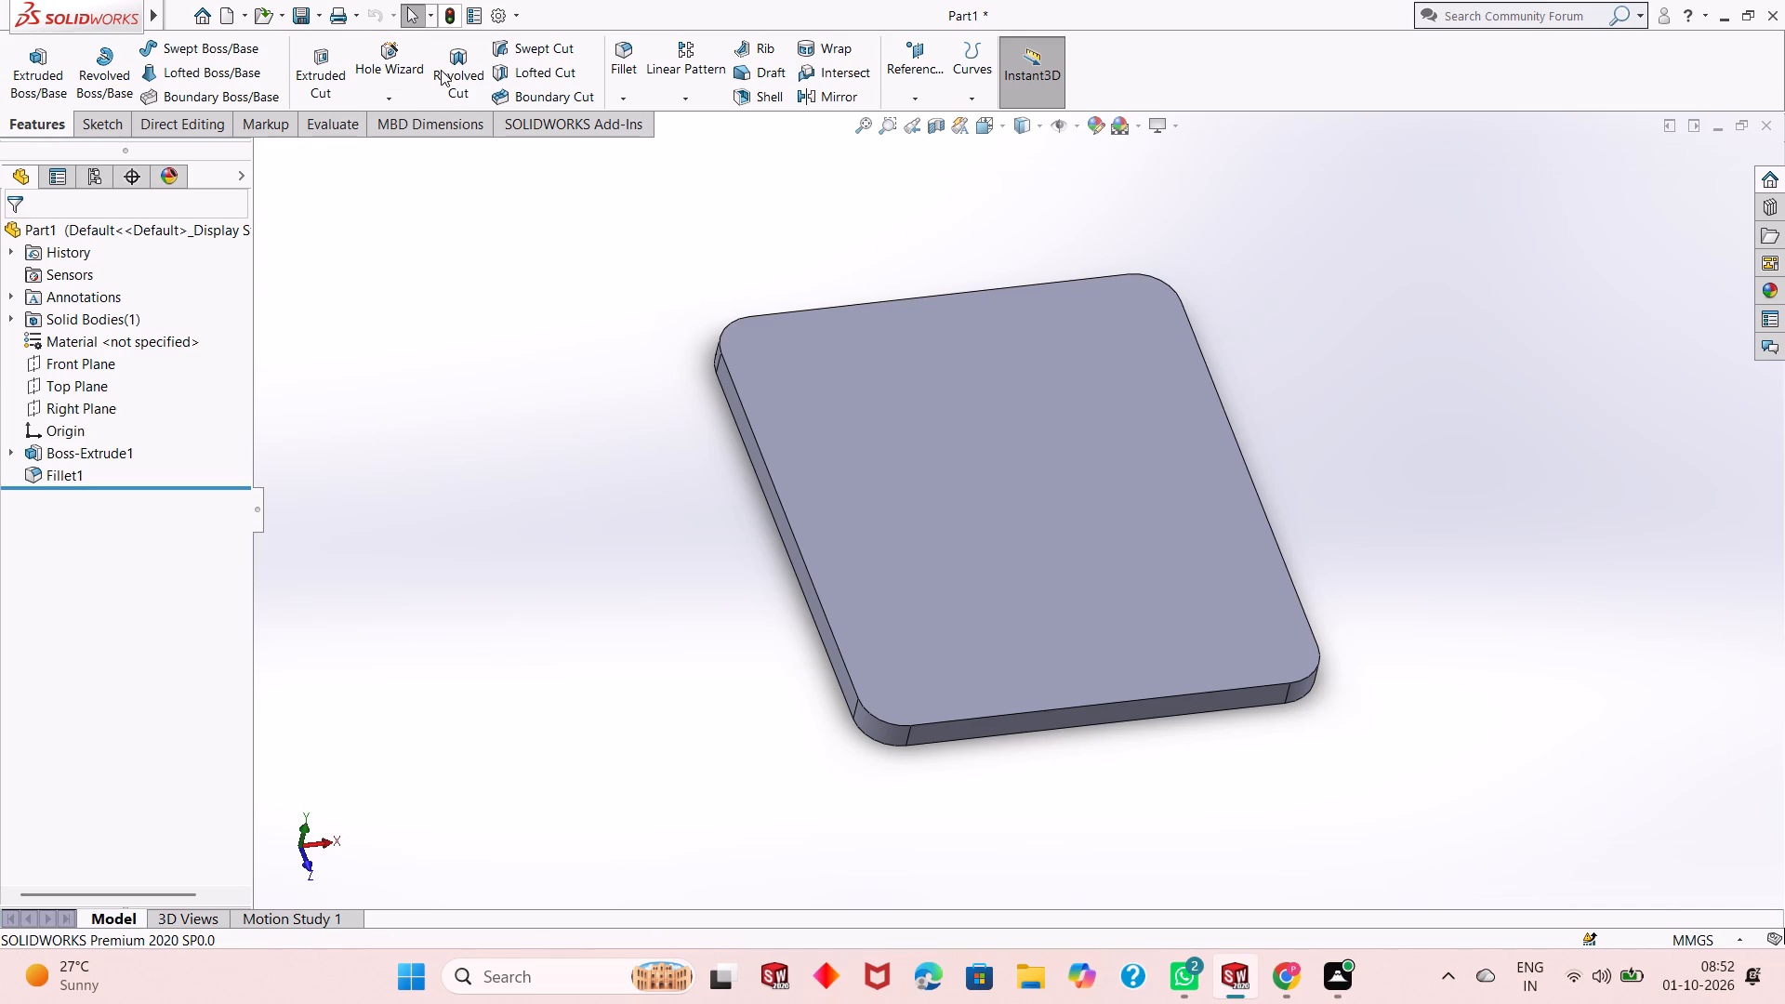
Start a Hole Wizard hole and set it to the Legacy Hole type with a Counterbored profile.
{"action": "left_click", "coordinate": [399, 70]}
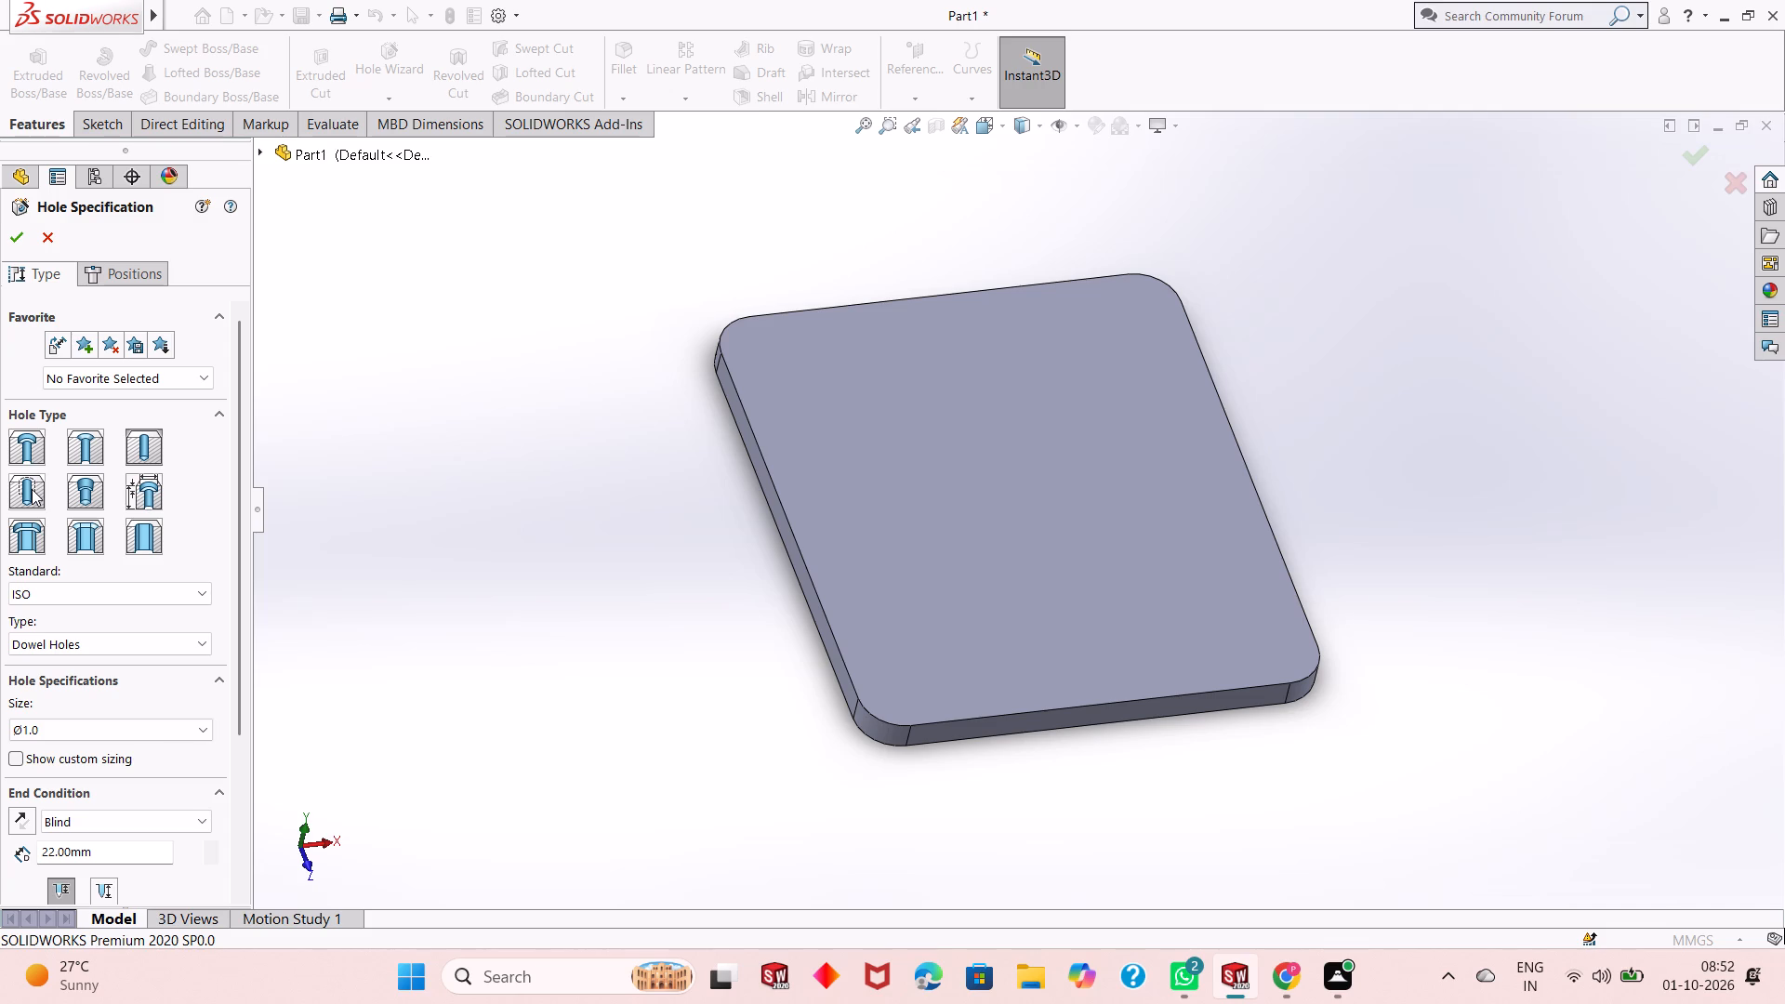
{"action": "left_click", "coordinate": [25, 448]}
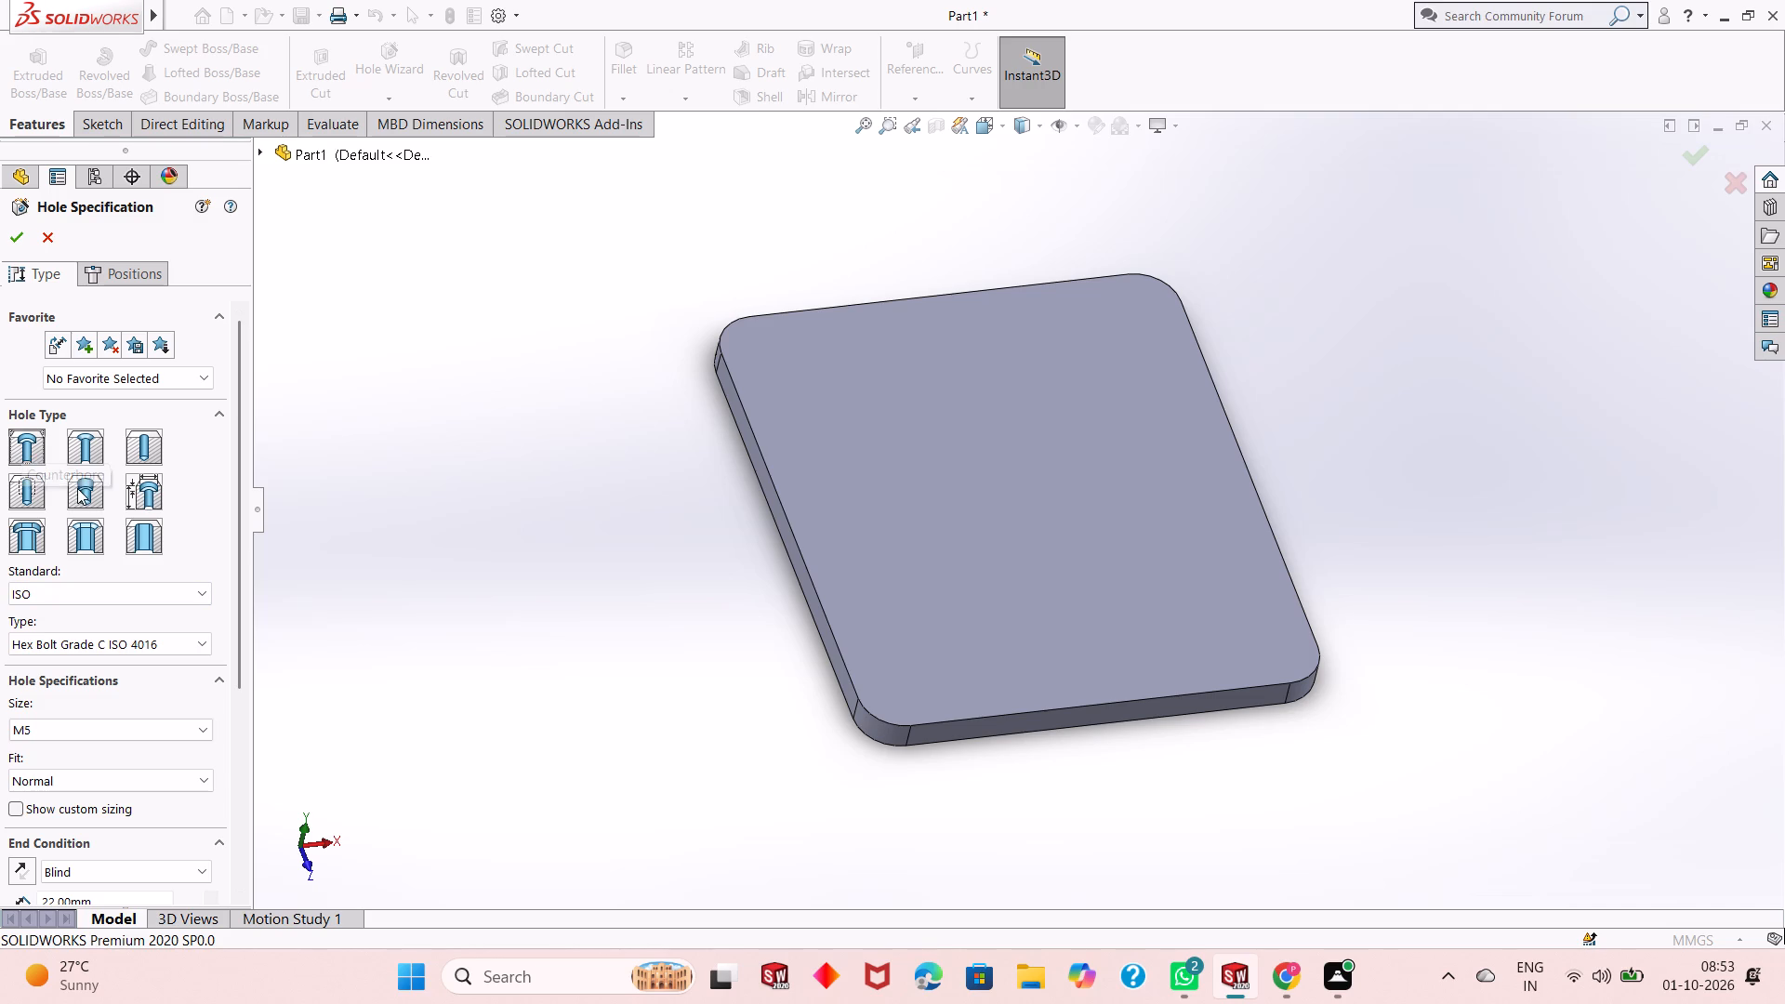
{"action": "left_click", "coordinate": [156, 491]}
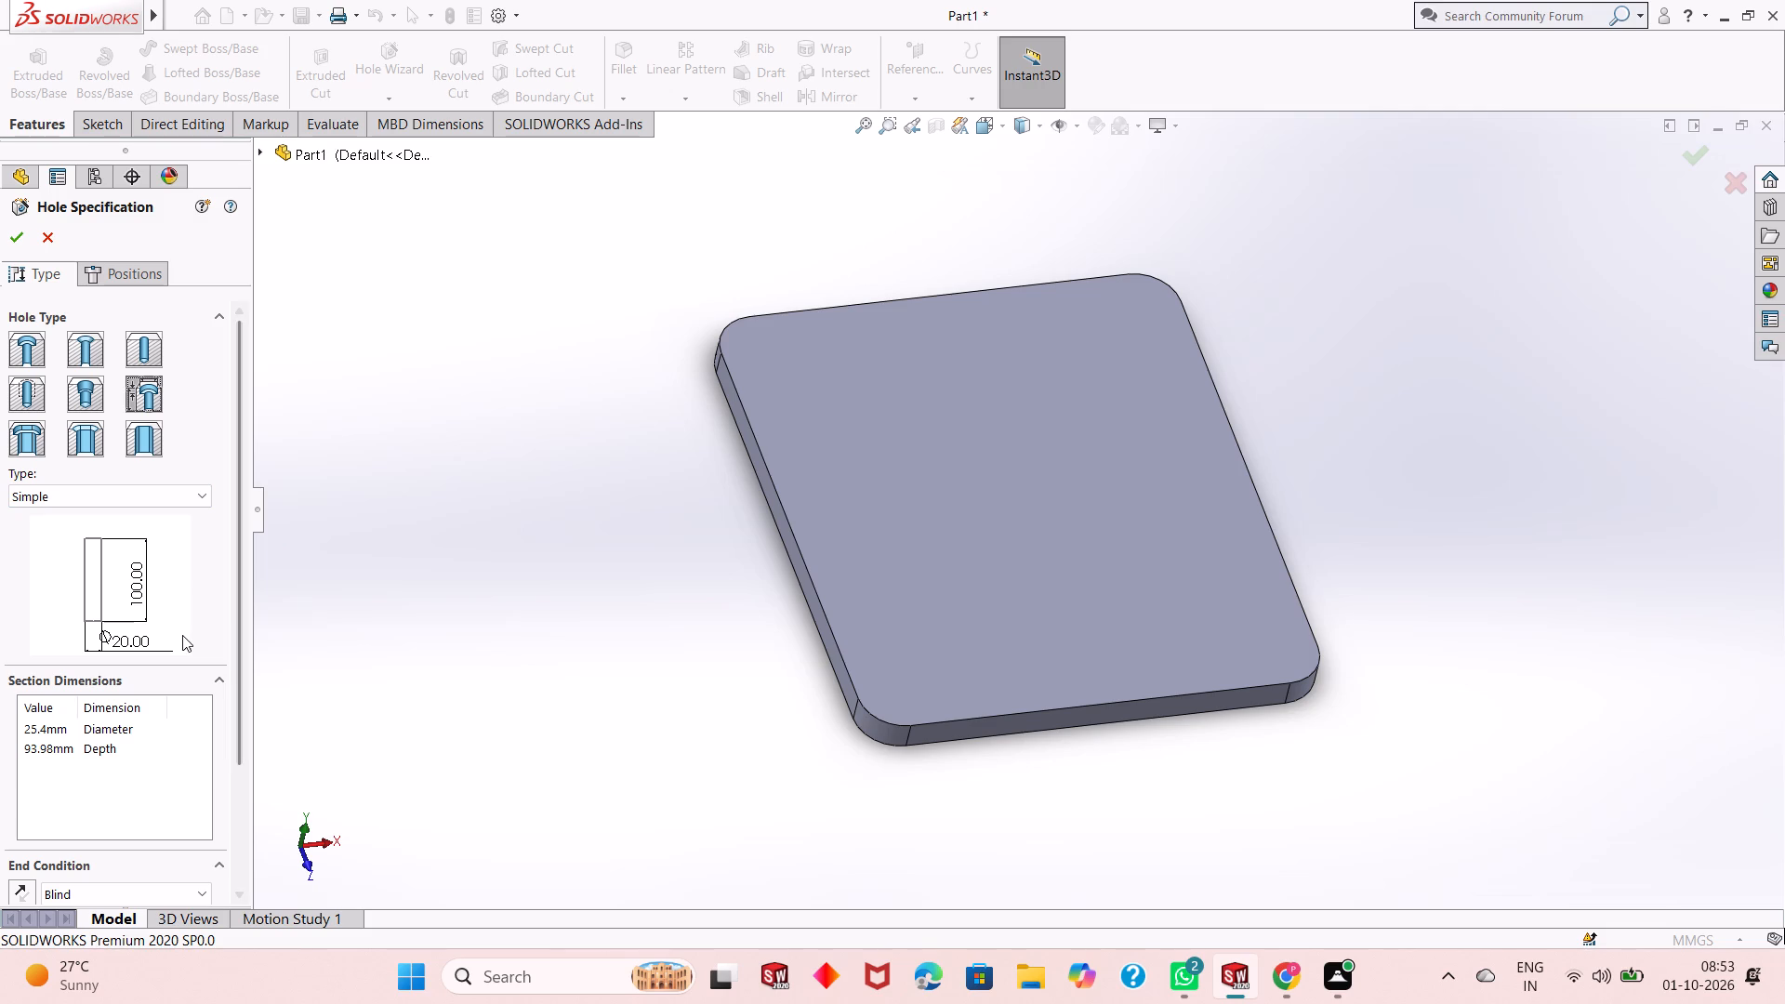
{"action": "left_click", "coordinate": [173, 488]}
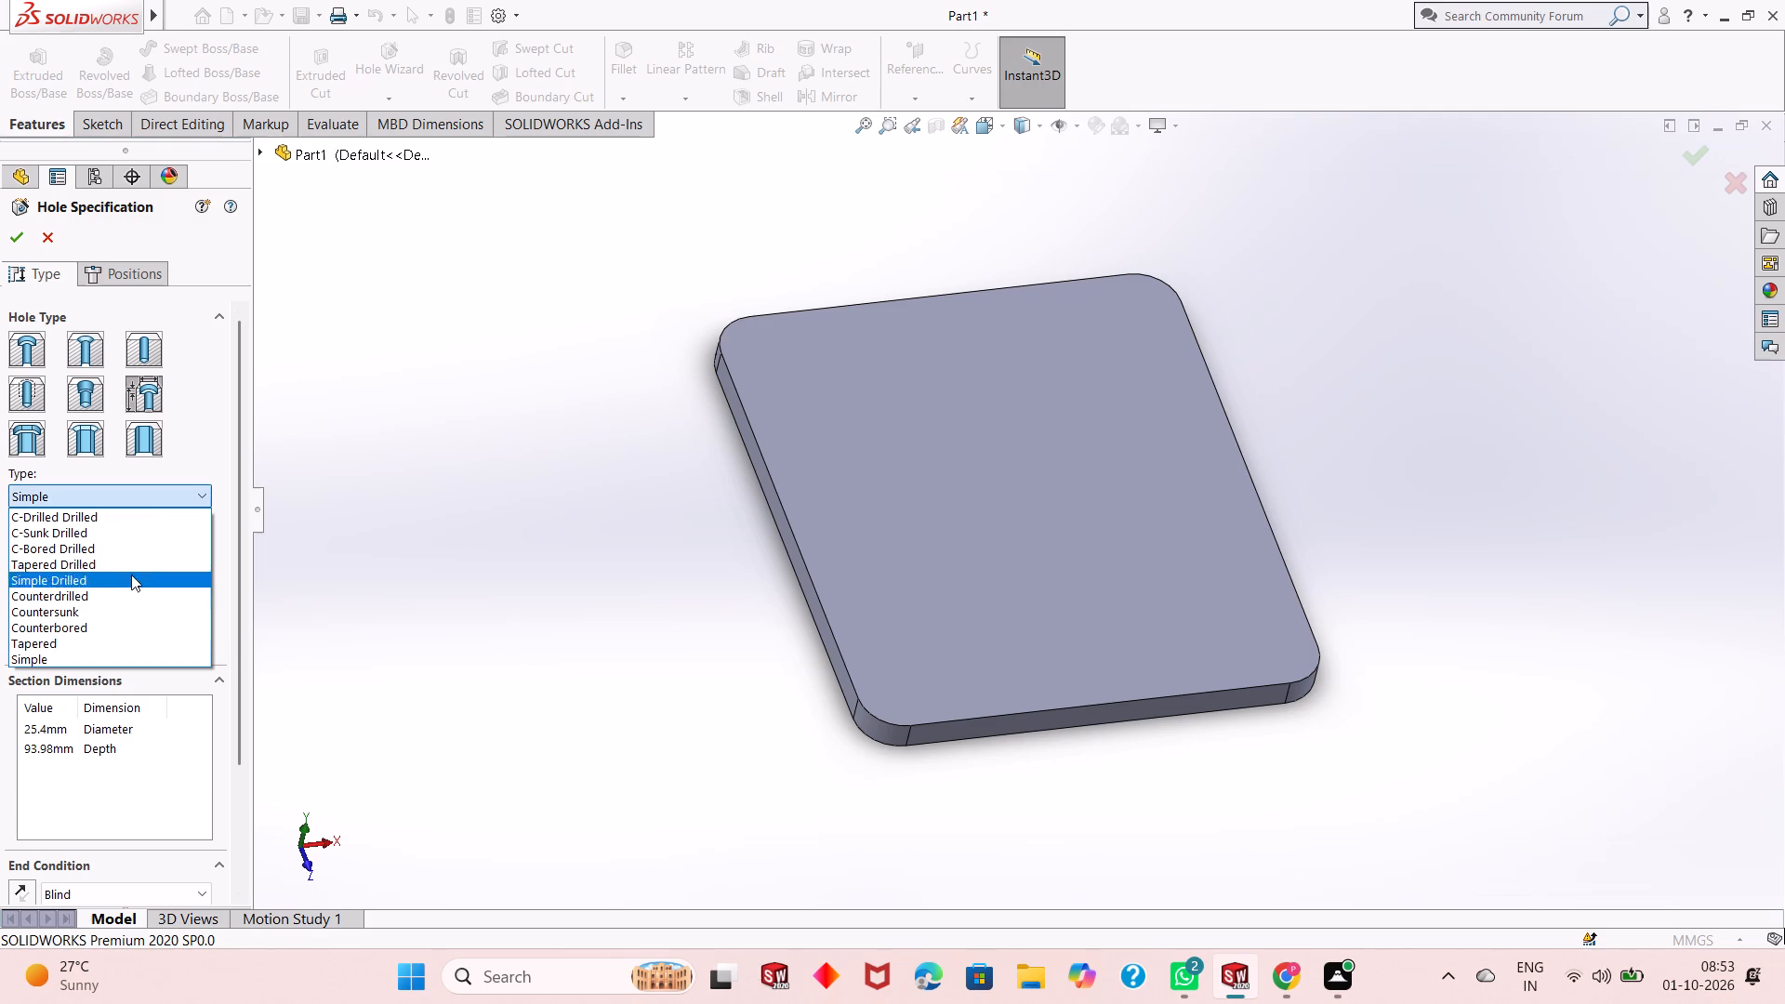
{"action": "left_click", "coordinate": [118, 628]}
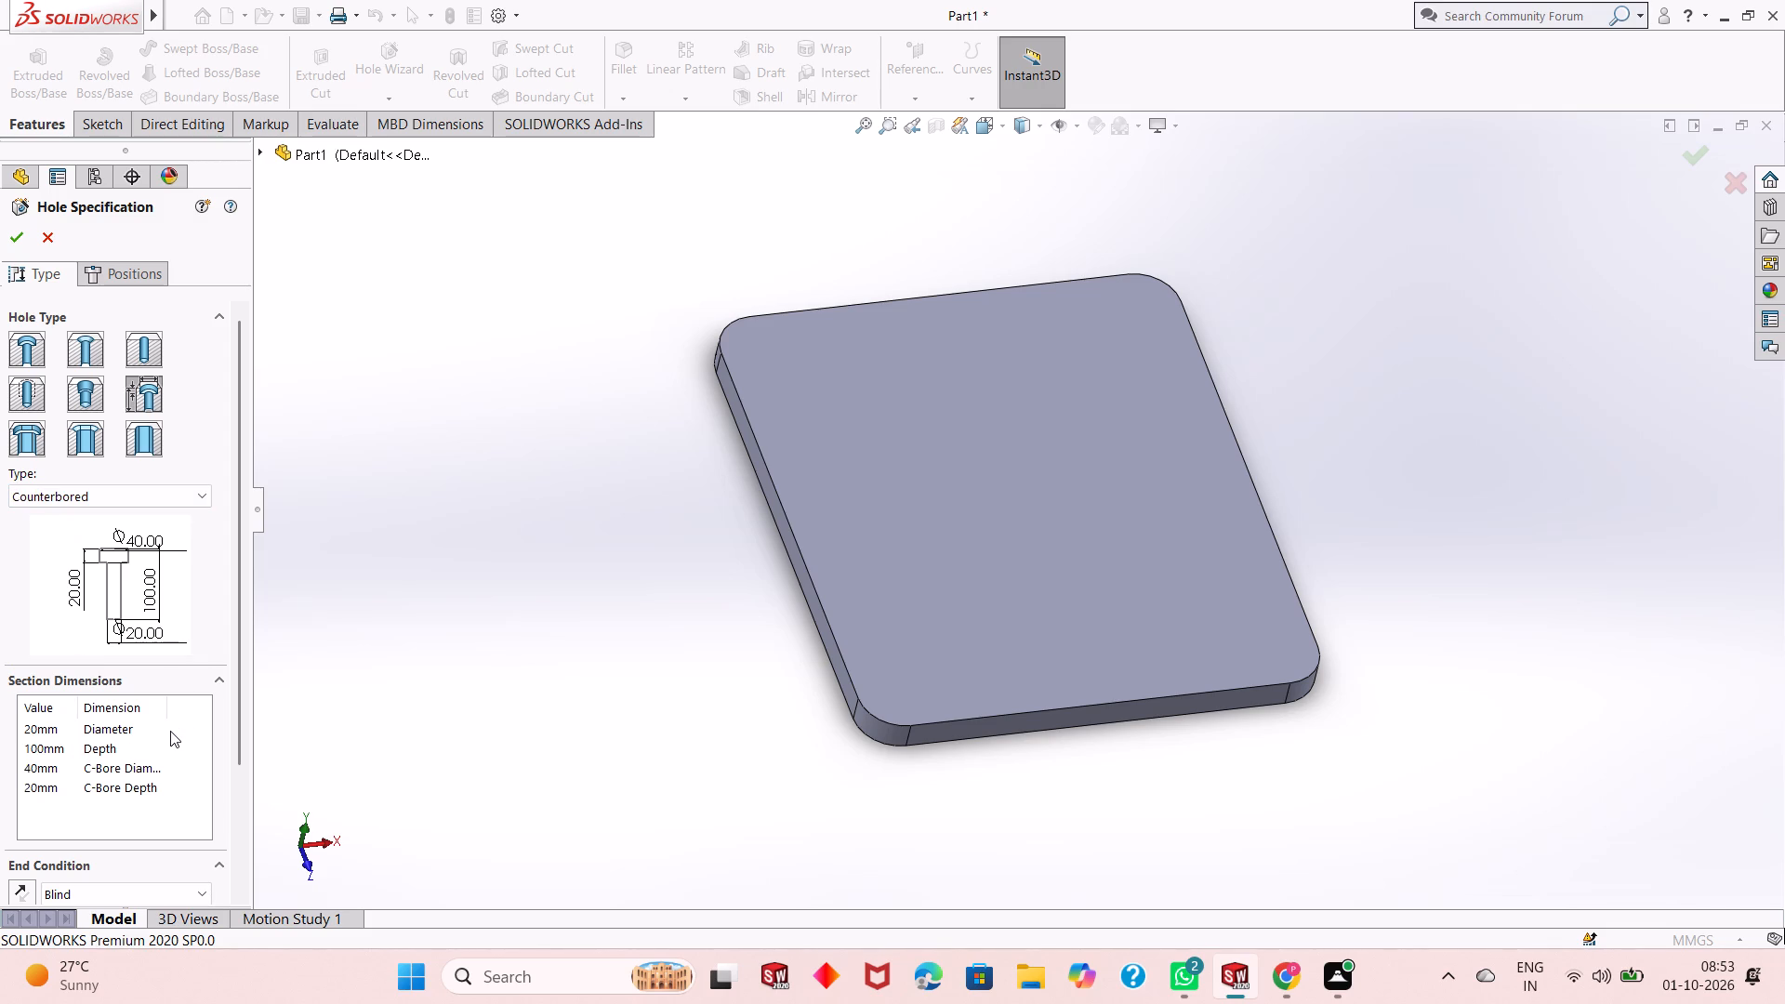
Set the counterbored hole's diameter to 9 mm and its depth to 7 mm.
{"action": "scroll", "coordinate": [235, 729], "scroll_direction": "down", "scroll_amount": 2}
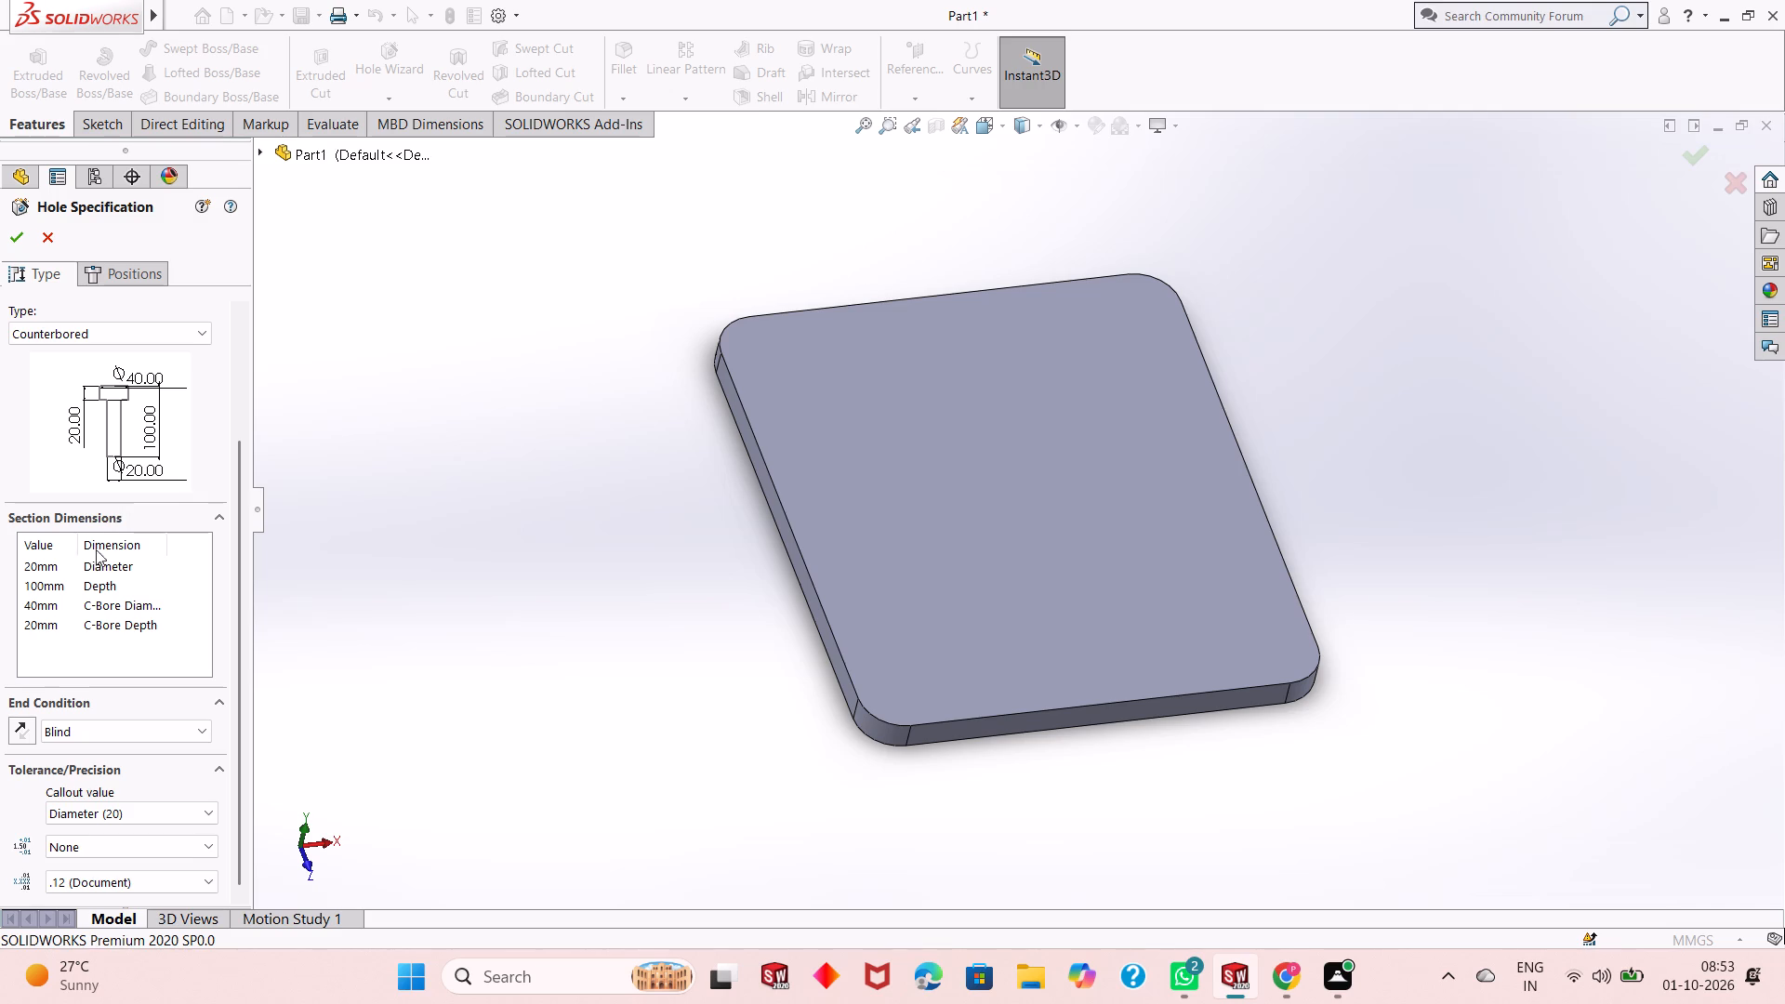
{"action": "double_click", "coordinate": [44, 570]}
{"action": "key", "text": "9"}
{"action": "key", "text": "Return"}
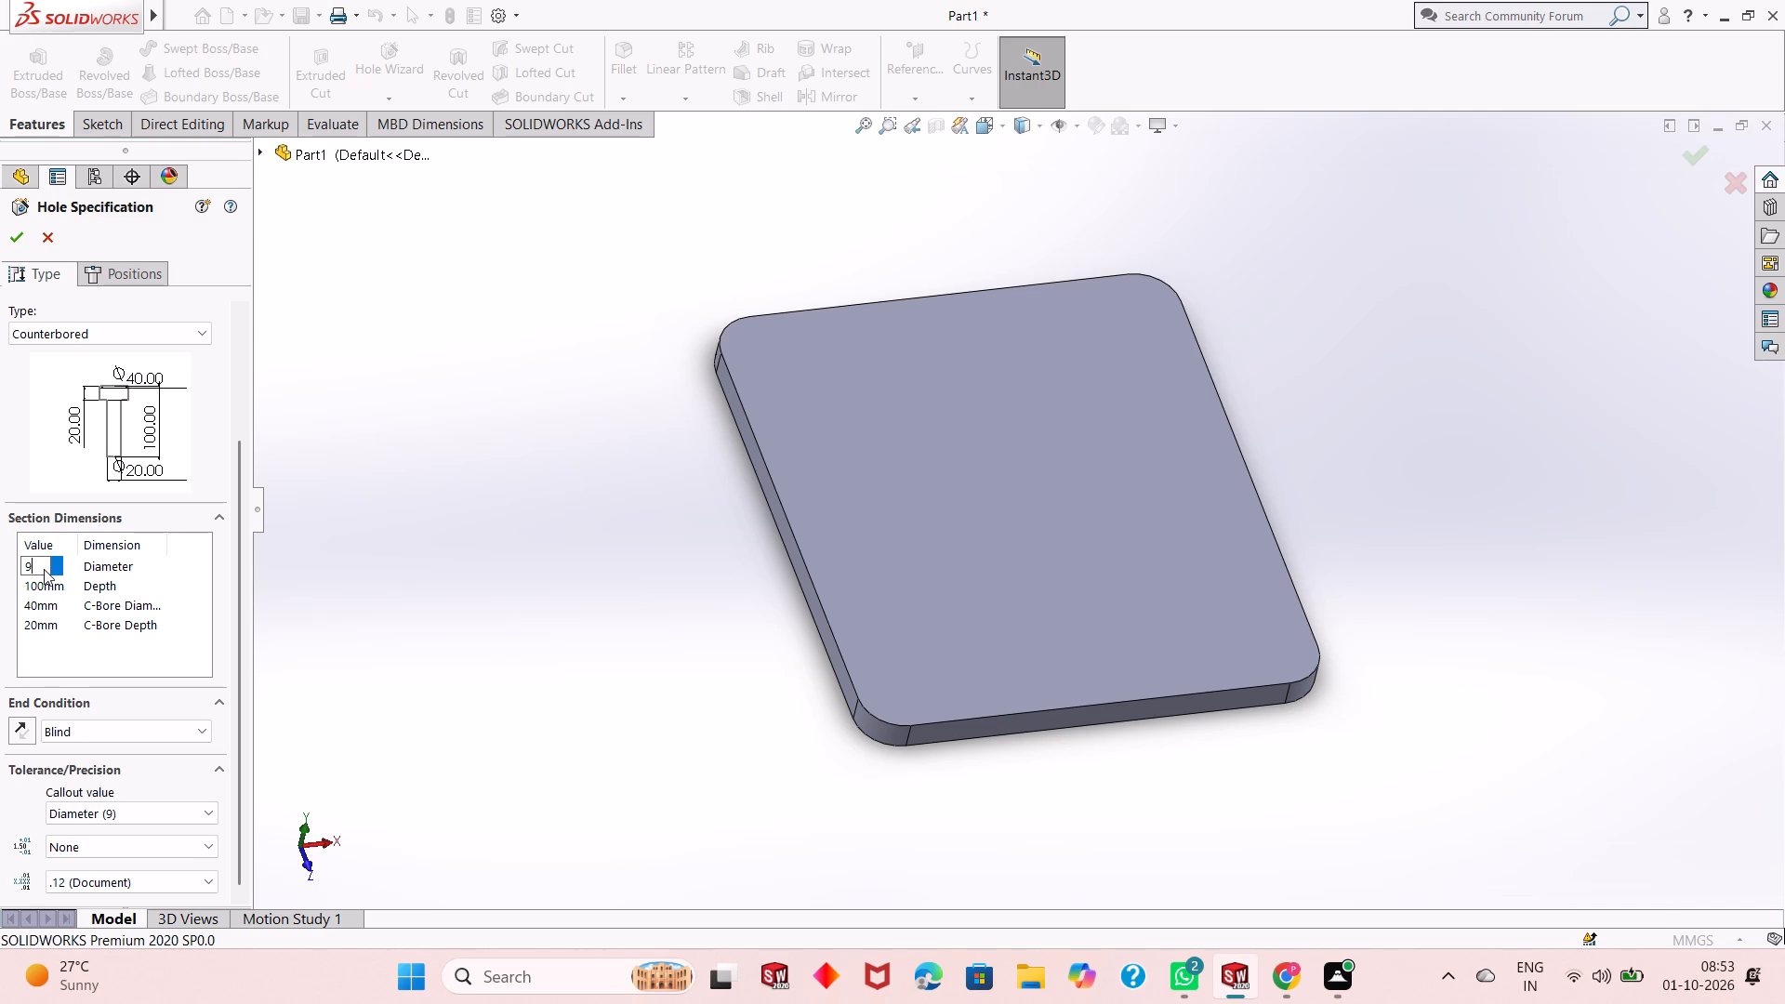
{"action": "double_click", "coordinate": [46, 584]}
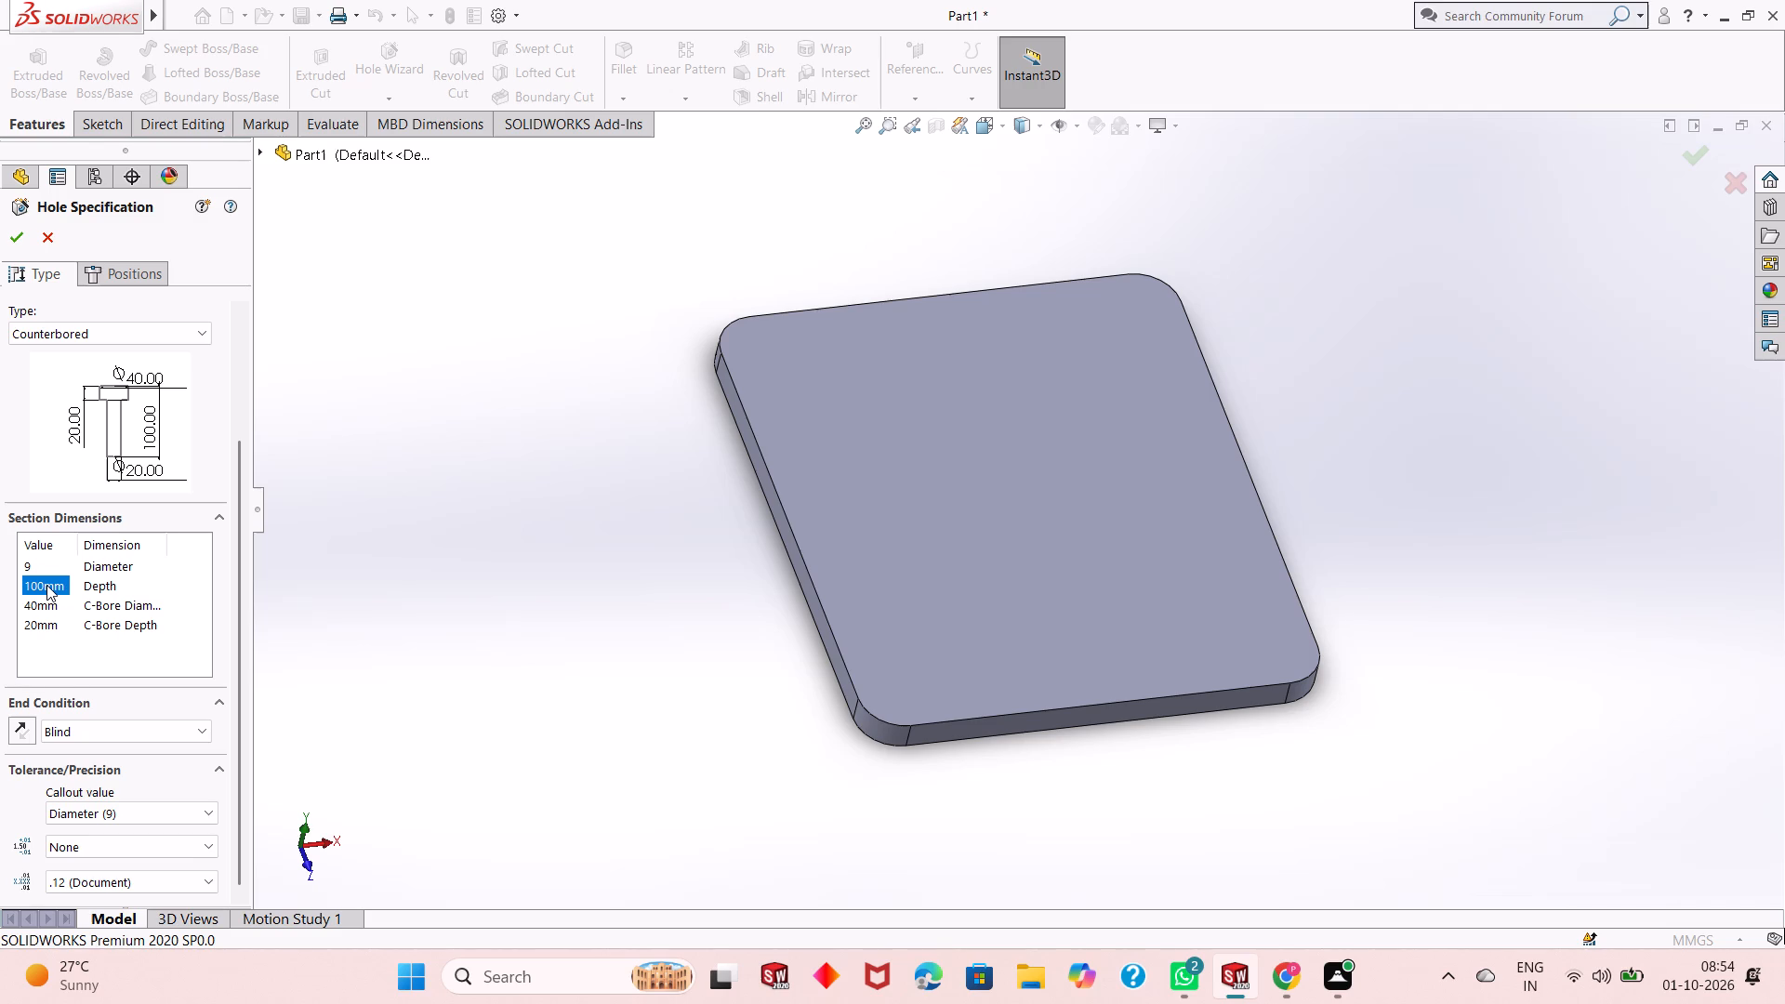
{"action": "double_click", "coordinate": [46, 585]}
{"action": "key", "text": "5"}
{"action": "key", "text": "BackSpace"}
{"action": "key", "text": "BackSpace"}
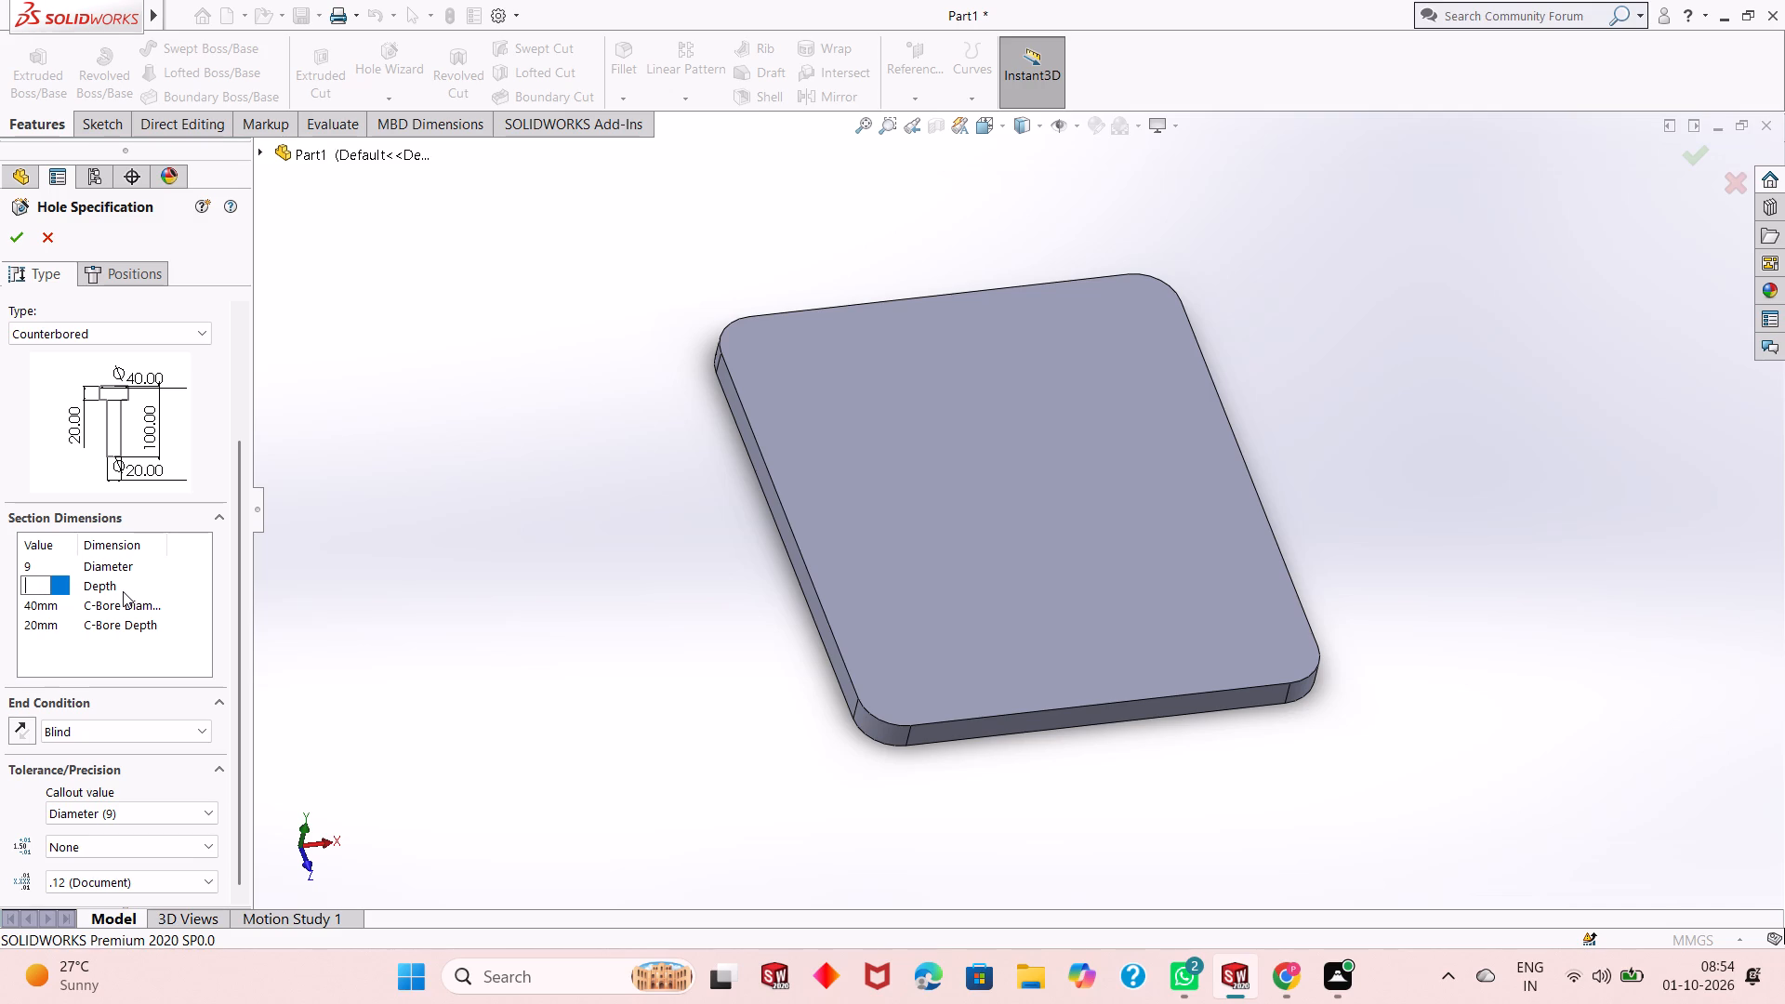
{"action": "key", "text": "BackSpace"}
{"action": "key", "text": "7"}
{"action": "key", "text": "Return"}
Set the counterbore diameter to 20 mm and the counterbore depth to 1 mm.
{"action": "double_click", "coordinate": [49, 604]}
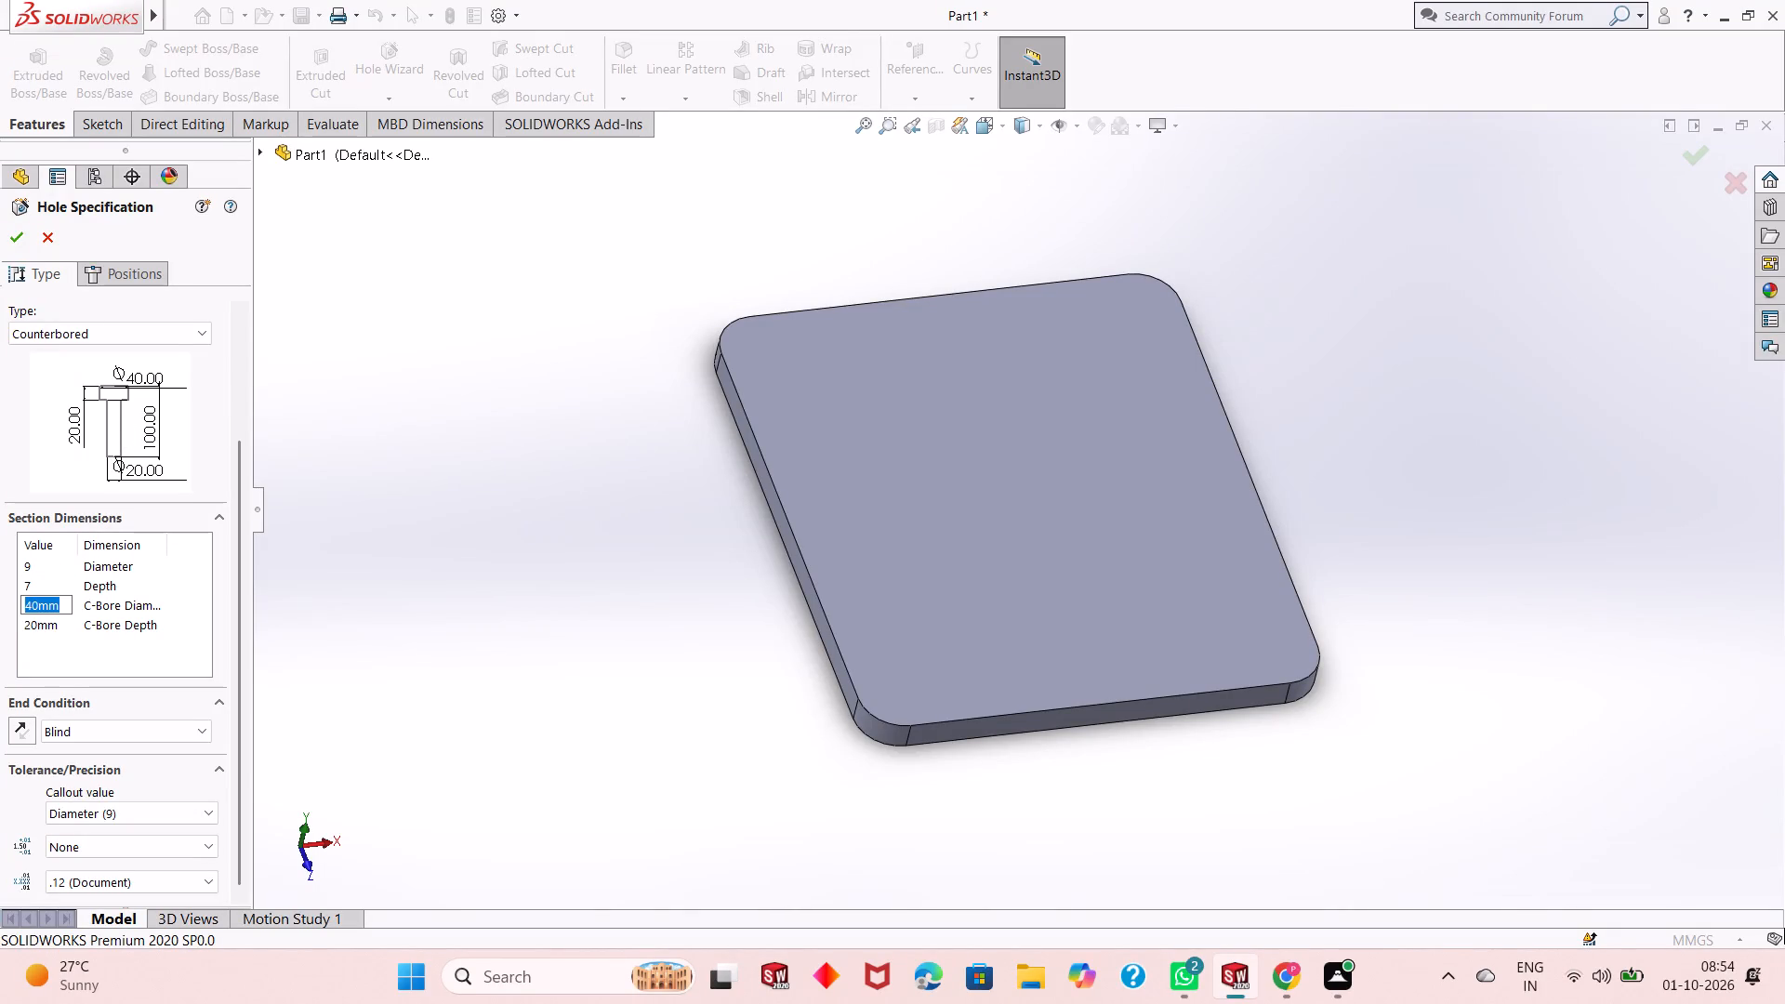
{"action": "type", "text": "20"}
{"action": "key", "text": "Return"}
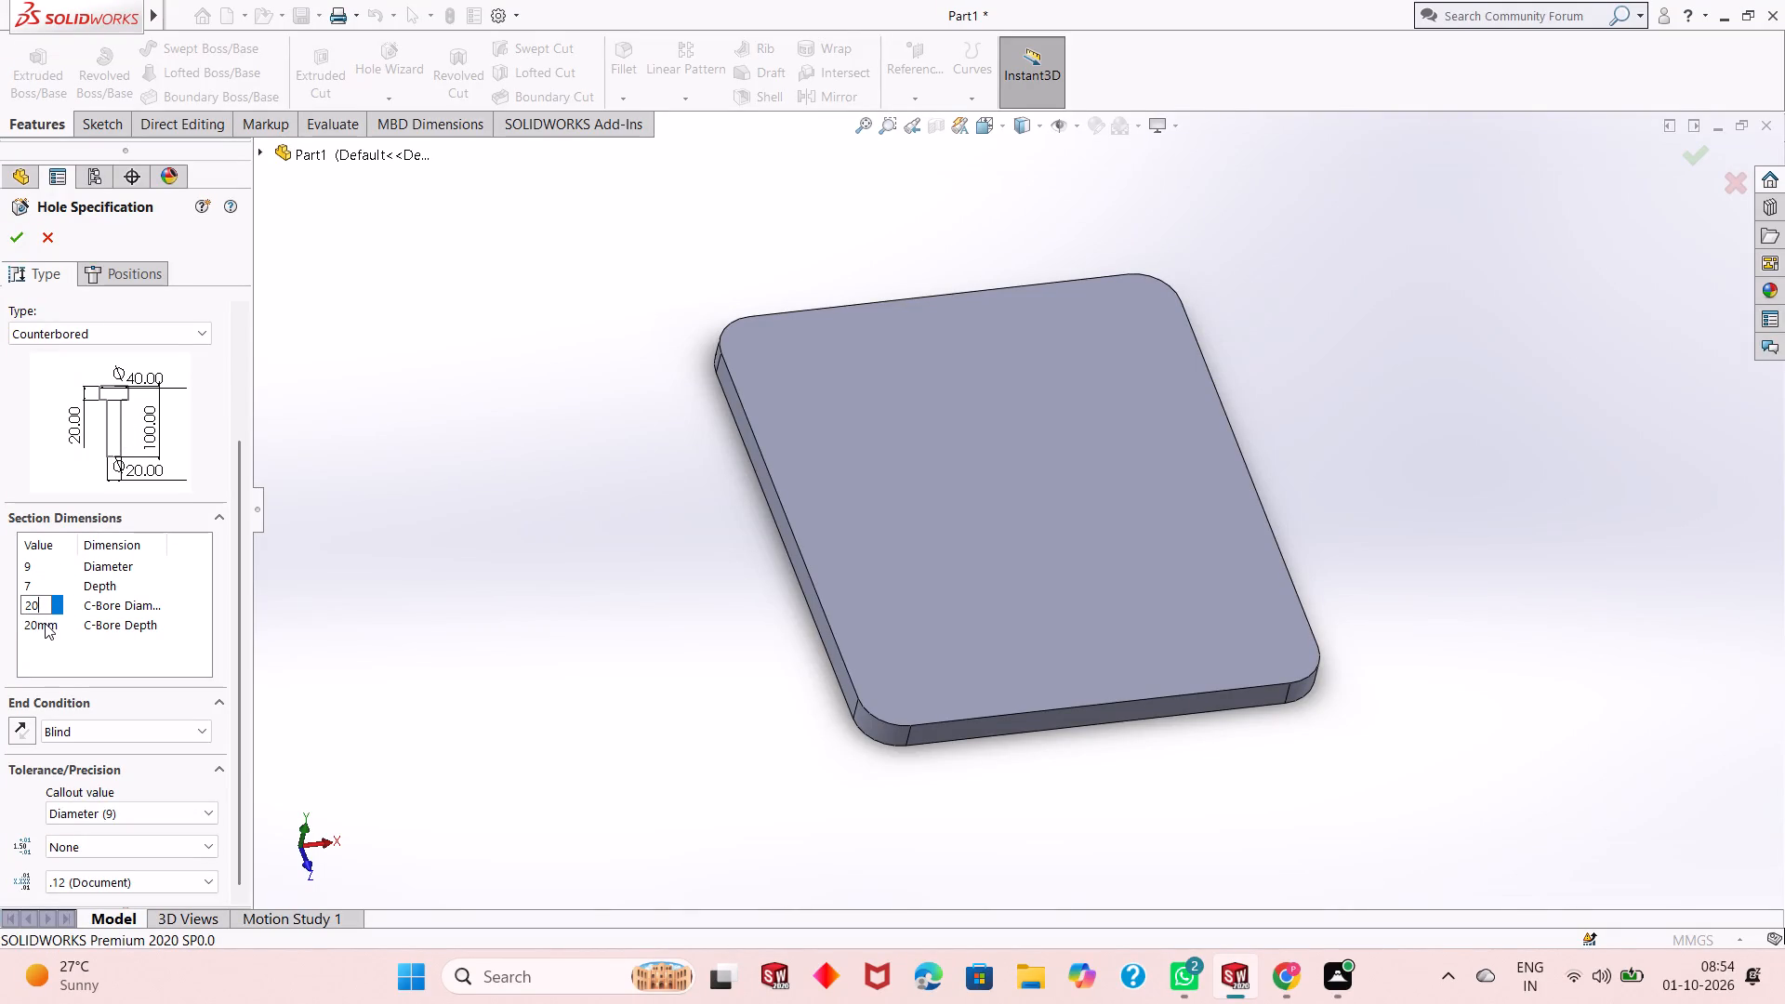
{"action": "double_click", "coordinate": [45, 623]}
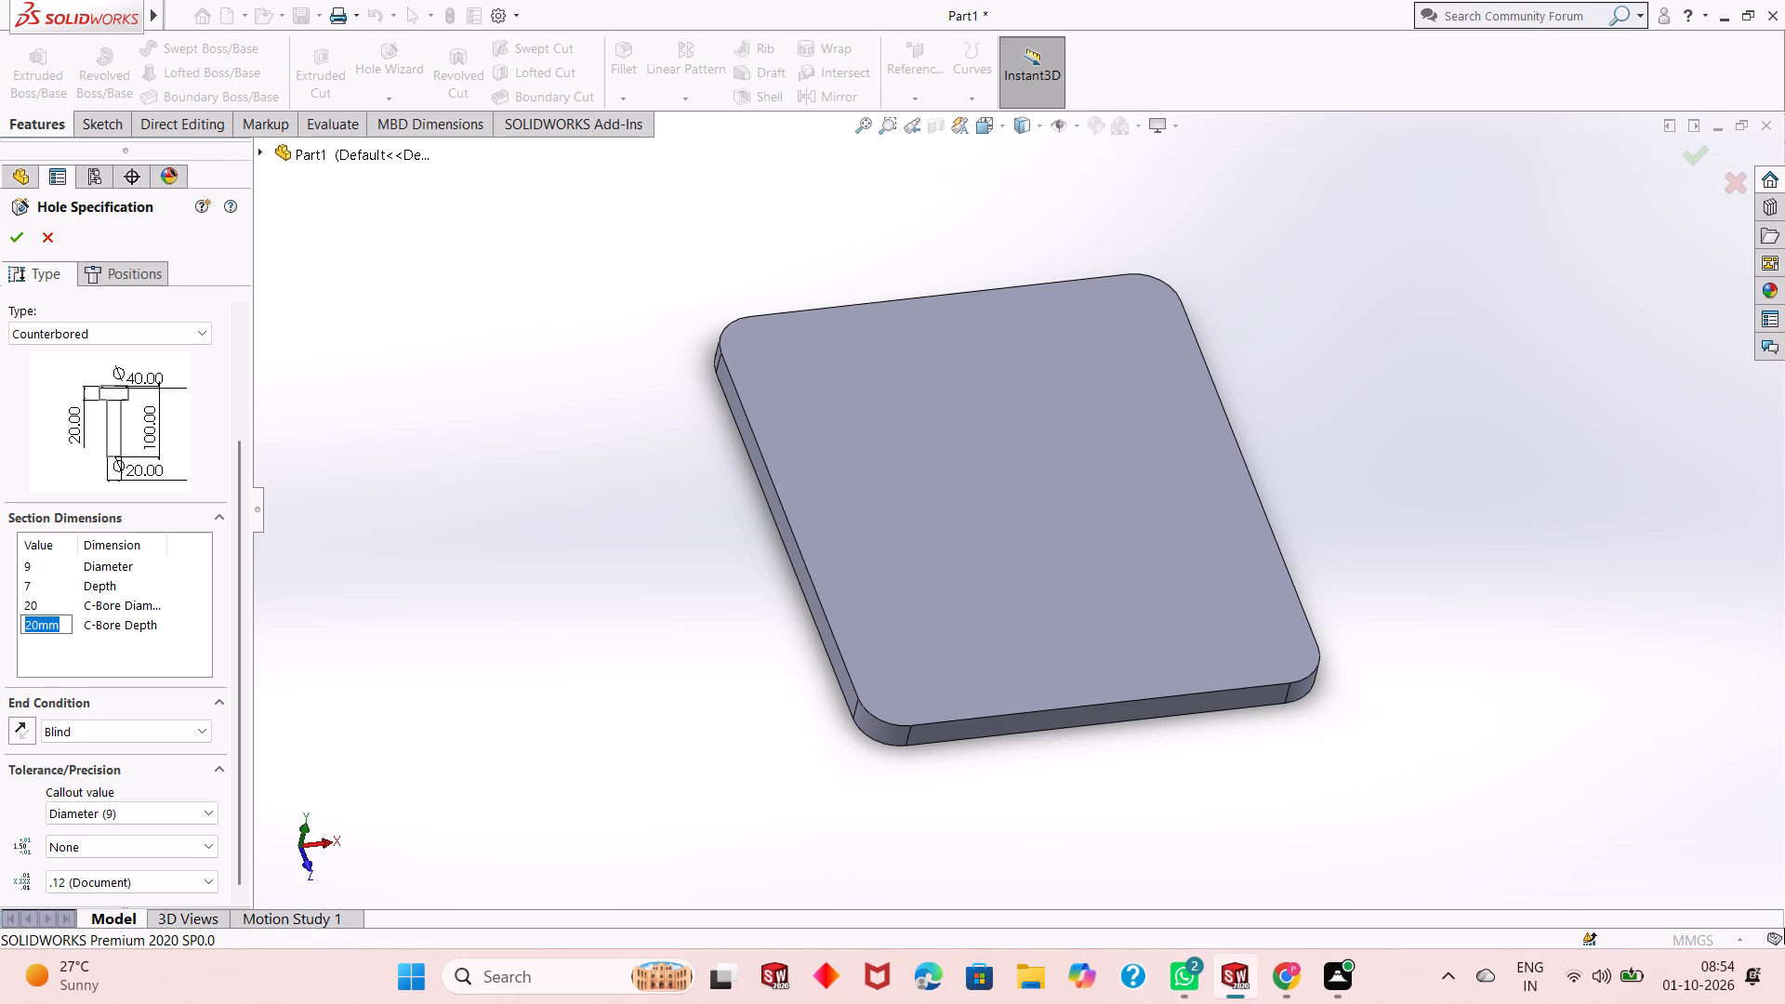
{"action": "key", "text": "1"}
{"action": "key", "text": "Return"}
{"action": "left_click", "coordinate": [13, 247]}
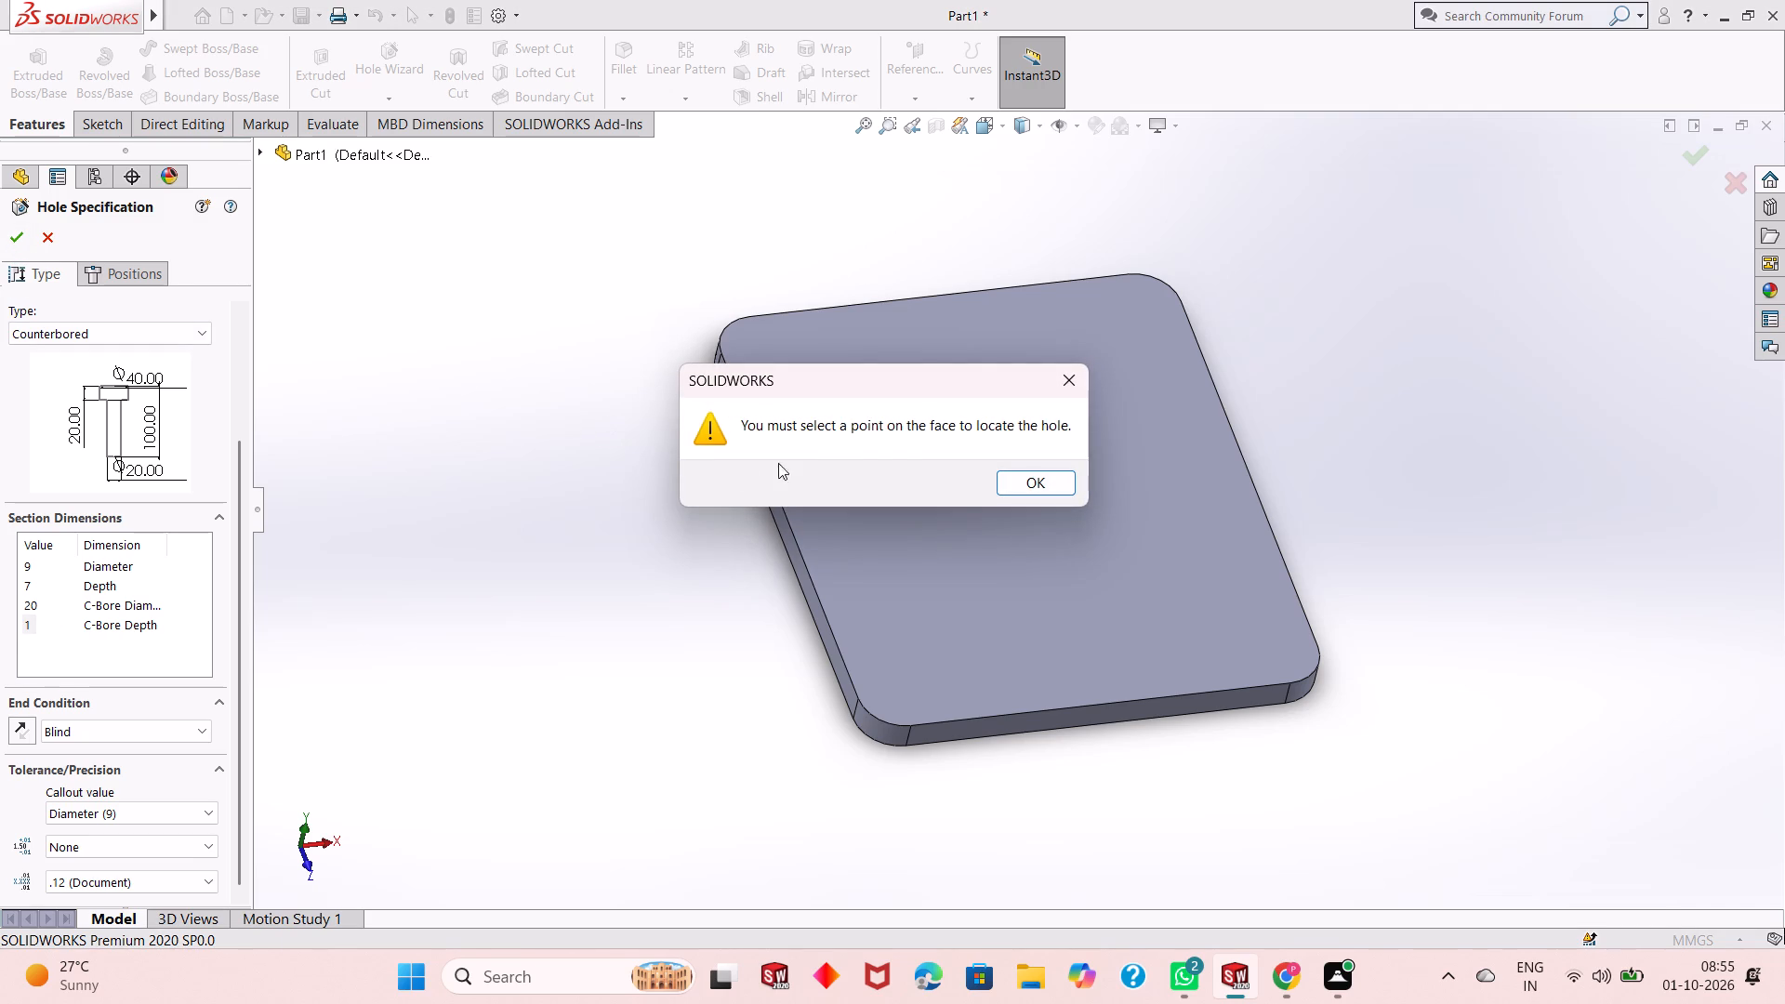
{"action": "left_click", "coordinate": [1031, 480]}
Place the counterbored hole on the plate's top face, concentric with the upper-left corner fillet, and finish the hole.
{"action": "left_click", "coordinate": [873, 477]}
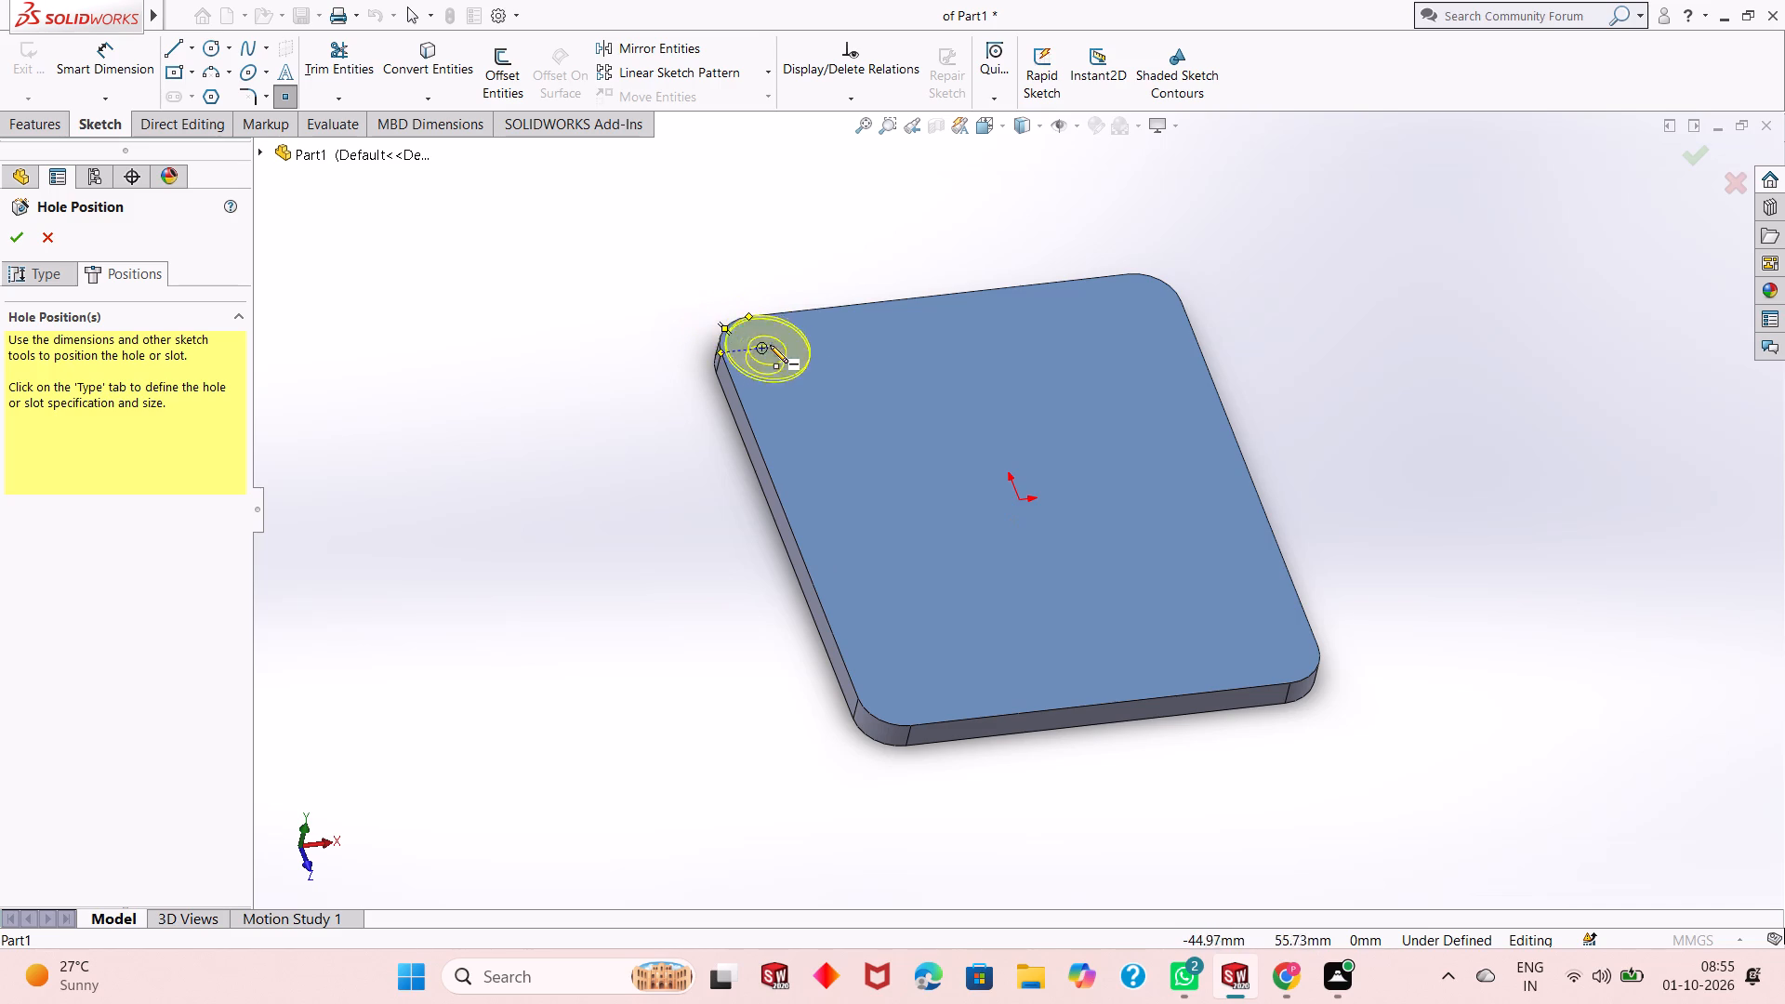
{"action": "scroll", "coordinate": [757, 340], "scroll_direction": "down", "scroll_amount": 3}
{"action": "scroll", "coordinate": [757, 340], "scroll_direction": "up", "scroll_amount": 1}
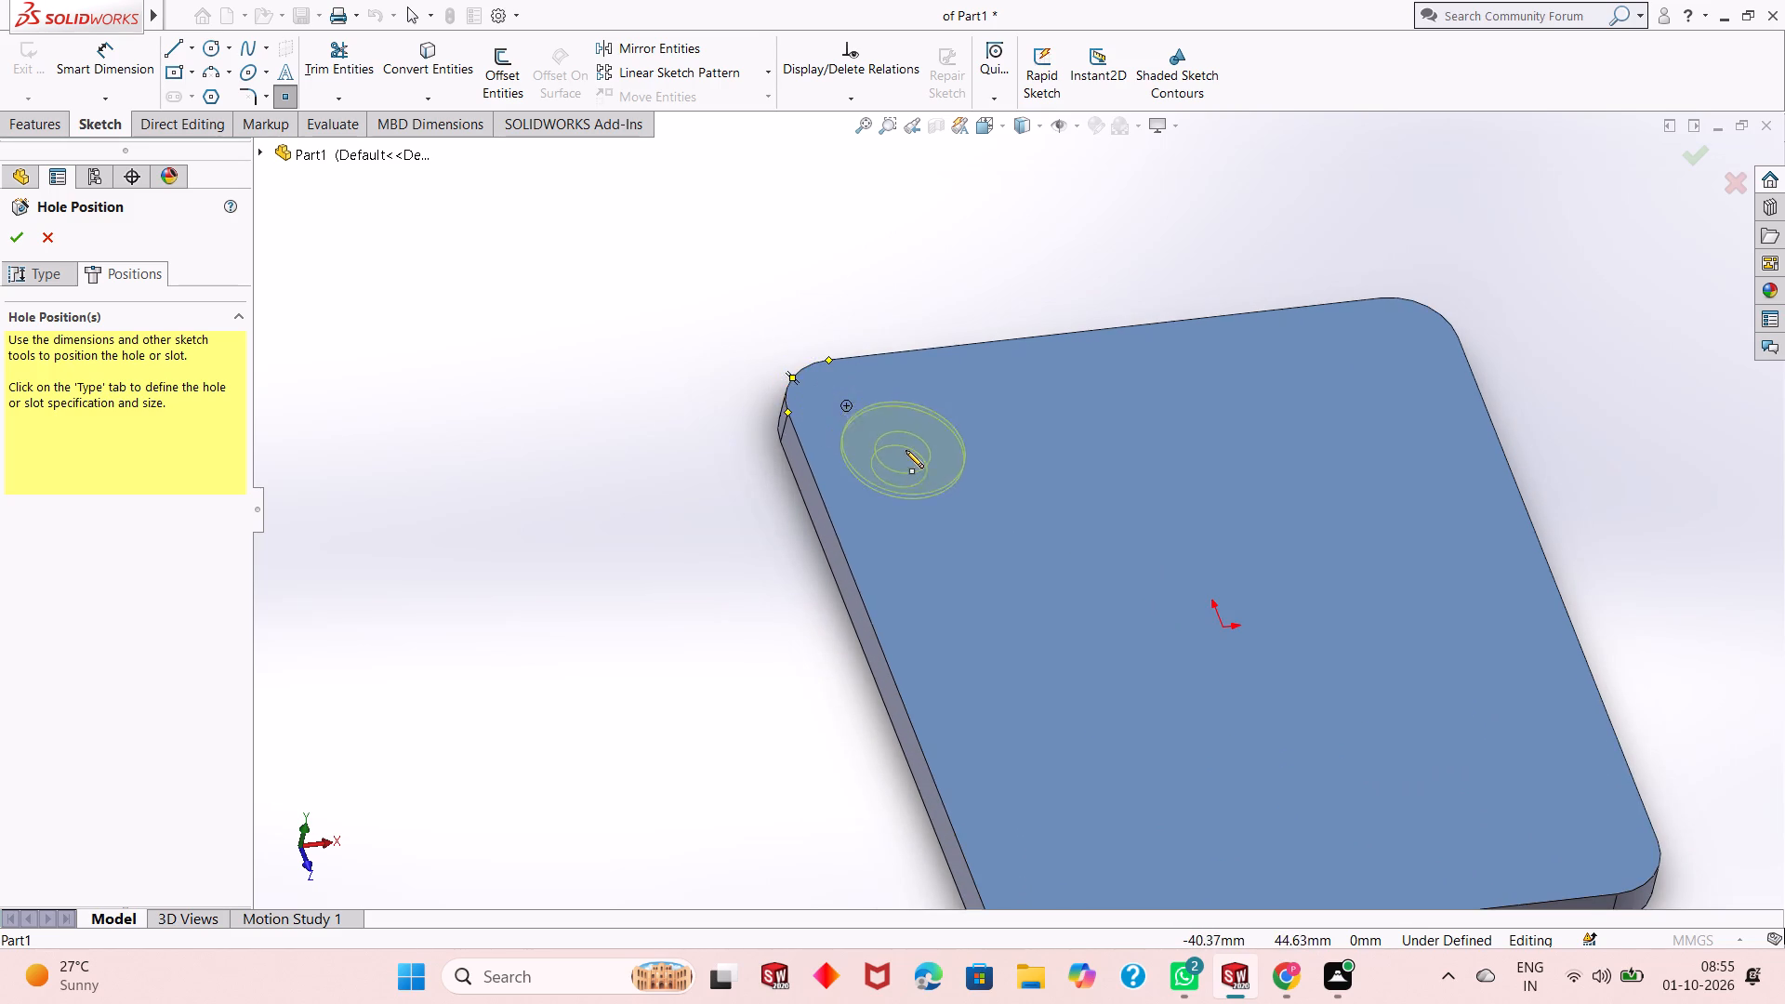
{"action": "scroll", "coordinate": [906, 450], "scroll_direction": "up", "scroll_amount": 2}
{"action": "scroll", "coordinate": [987, 452], "scroll_direction": "down", "scroll_amount": 6}
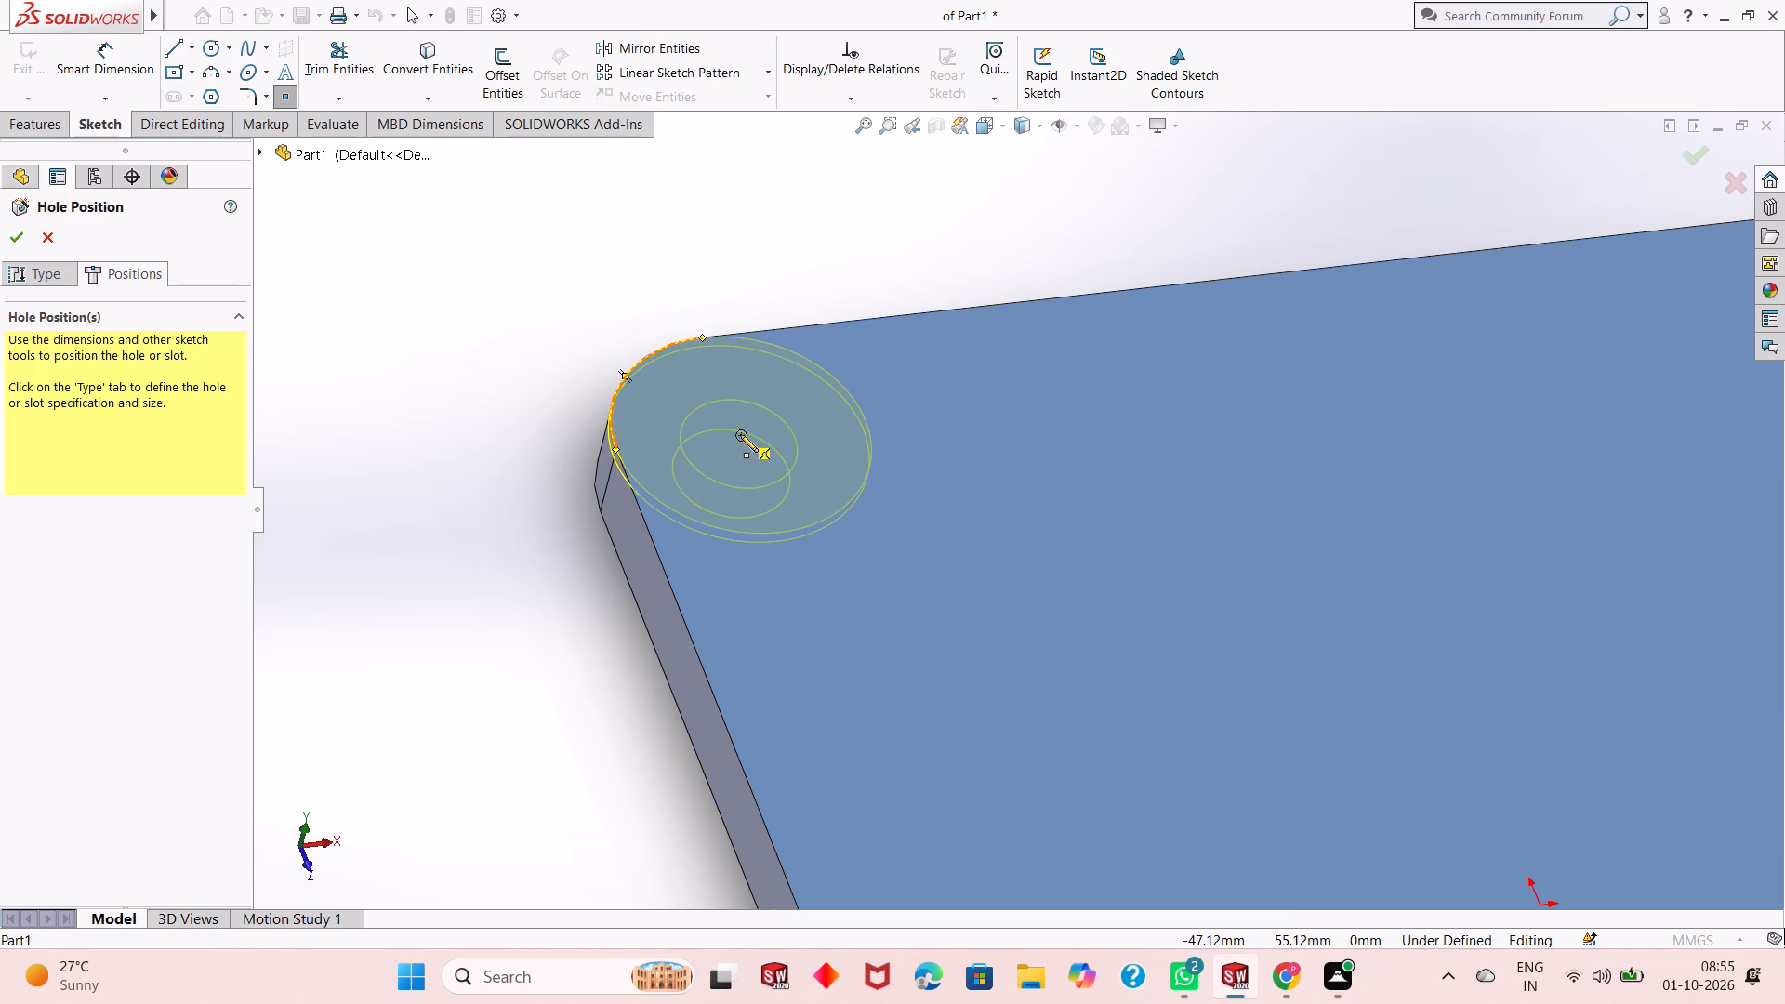
{"action": "left_click", "coordinate": [740, 434]}
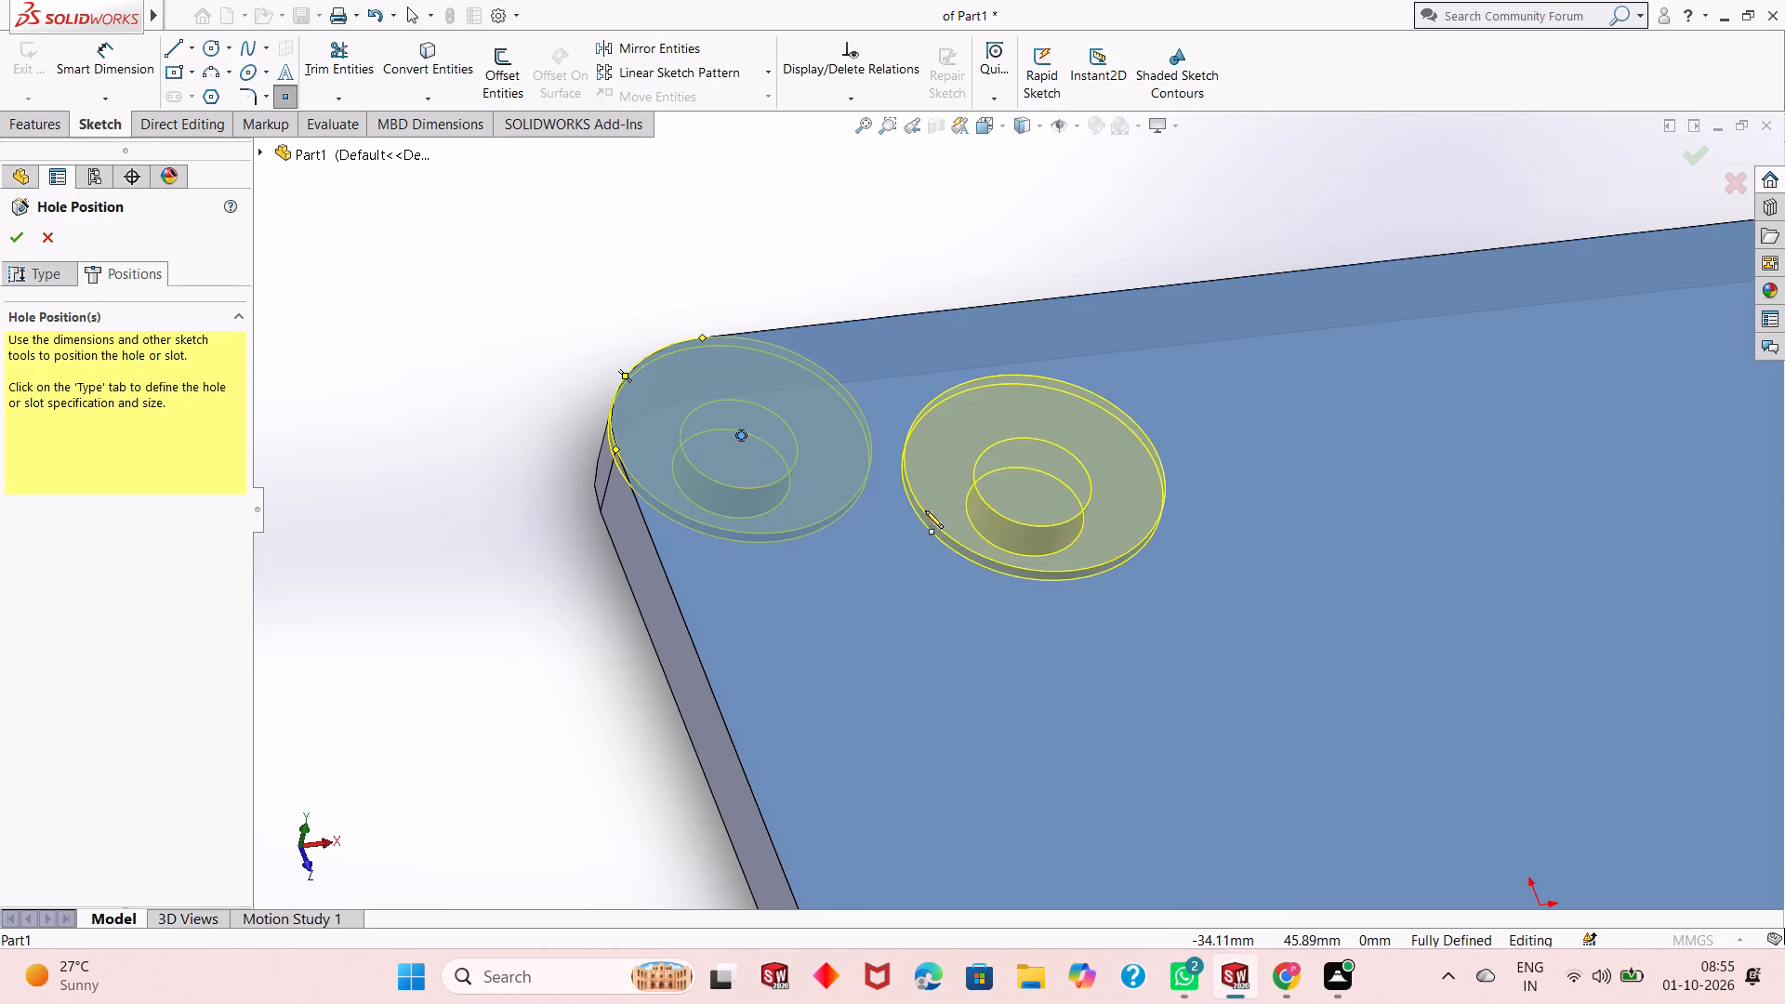
{"action": "scroll", "coordinate": [614, 524], "scroll_direction": "up", "scroll_amount": 1}
{"action": "key", "text": "Escape"}
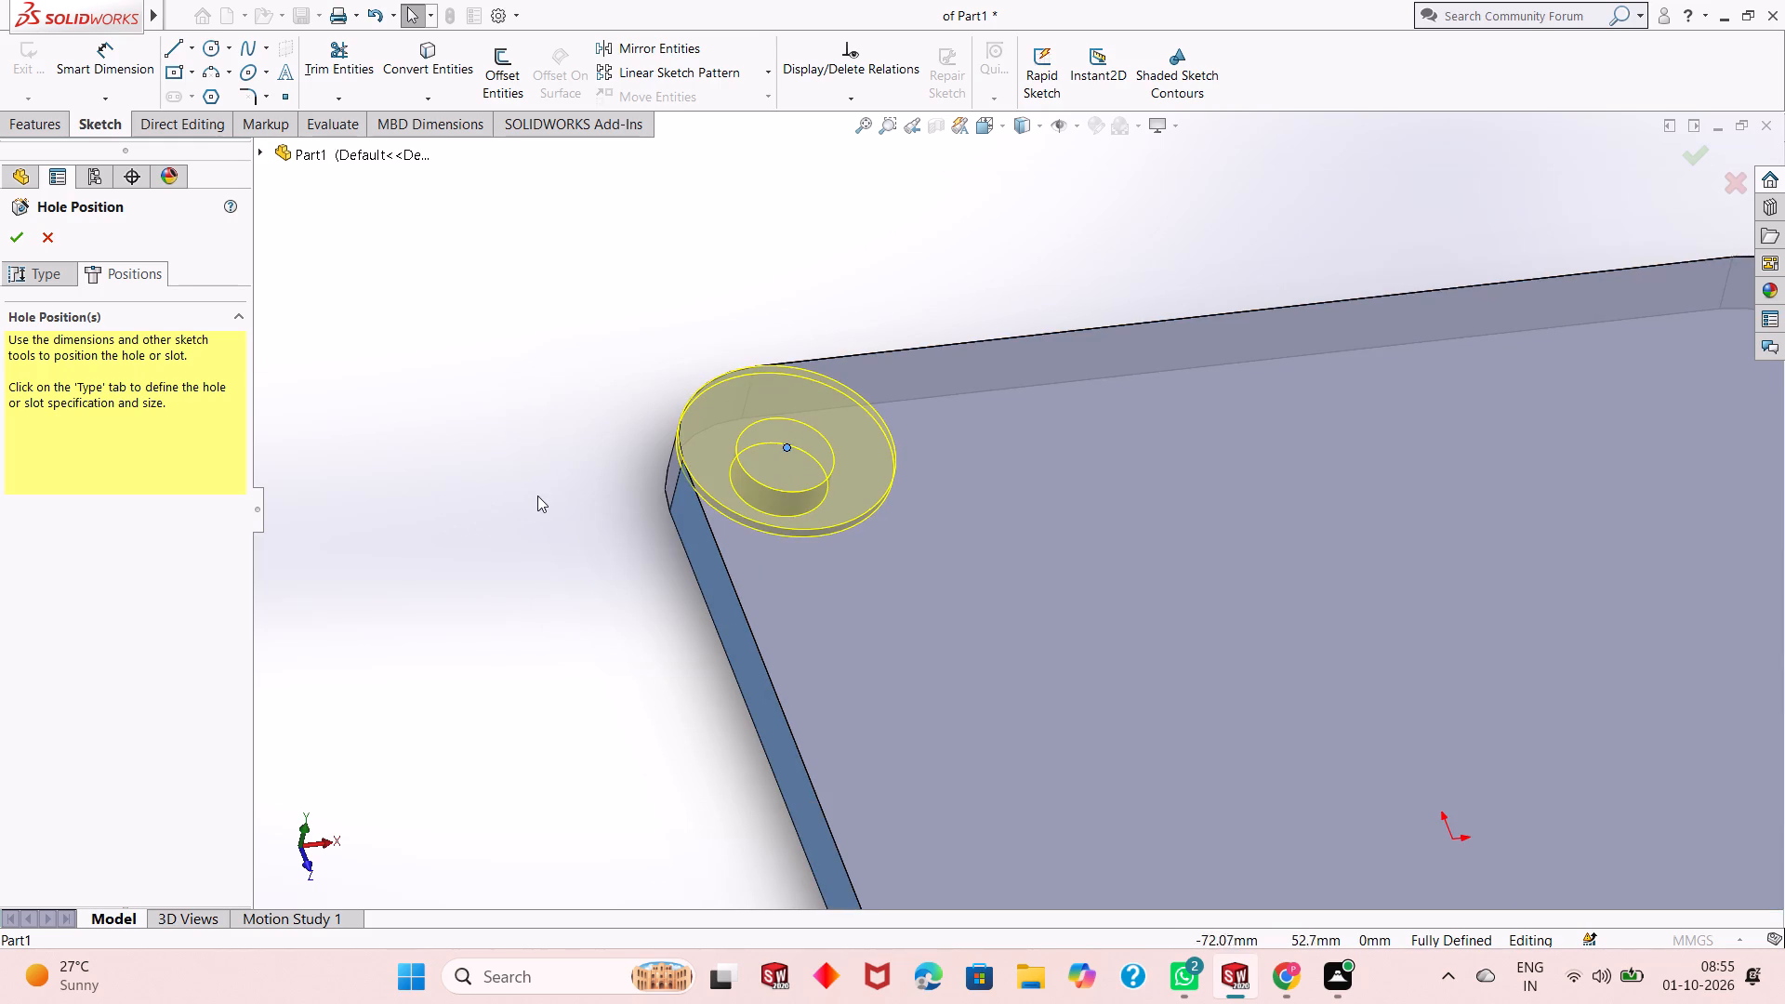
{"action": "key", "text": "Escape"}
{"action": "left_click", "coordinate": [18, 228]}
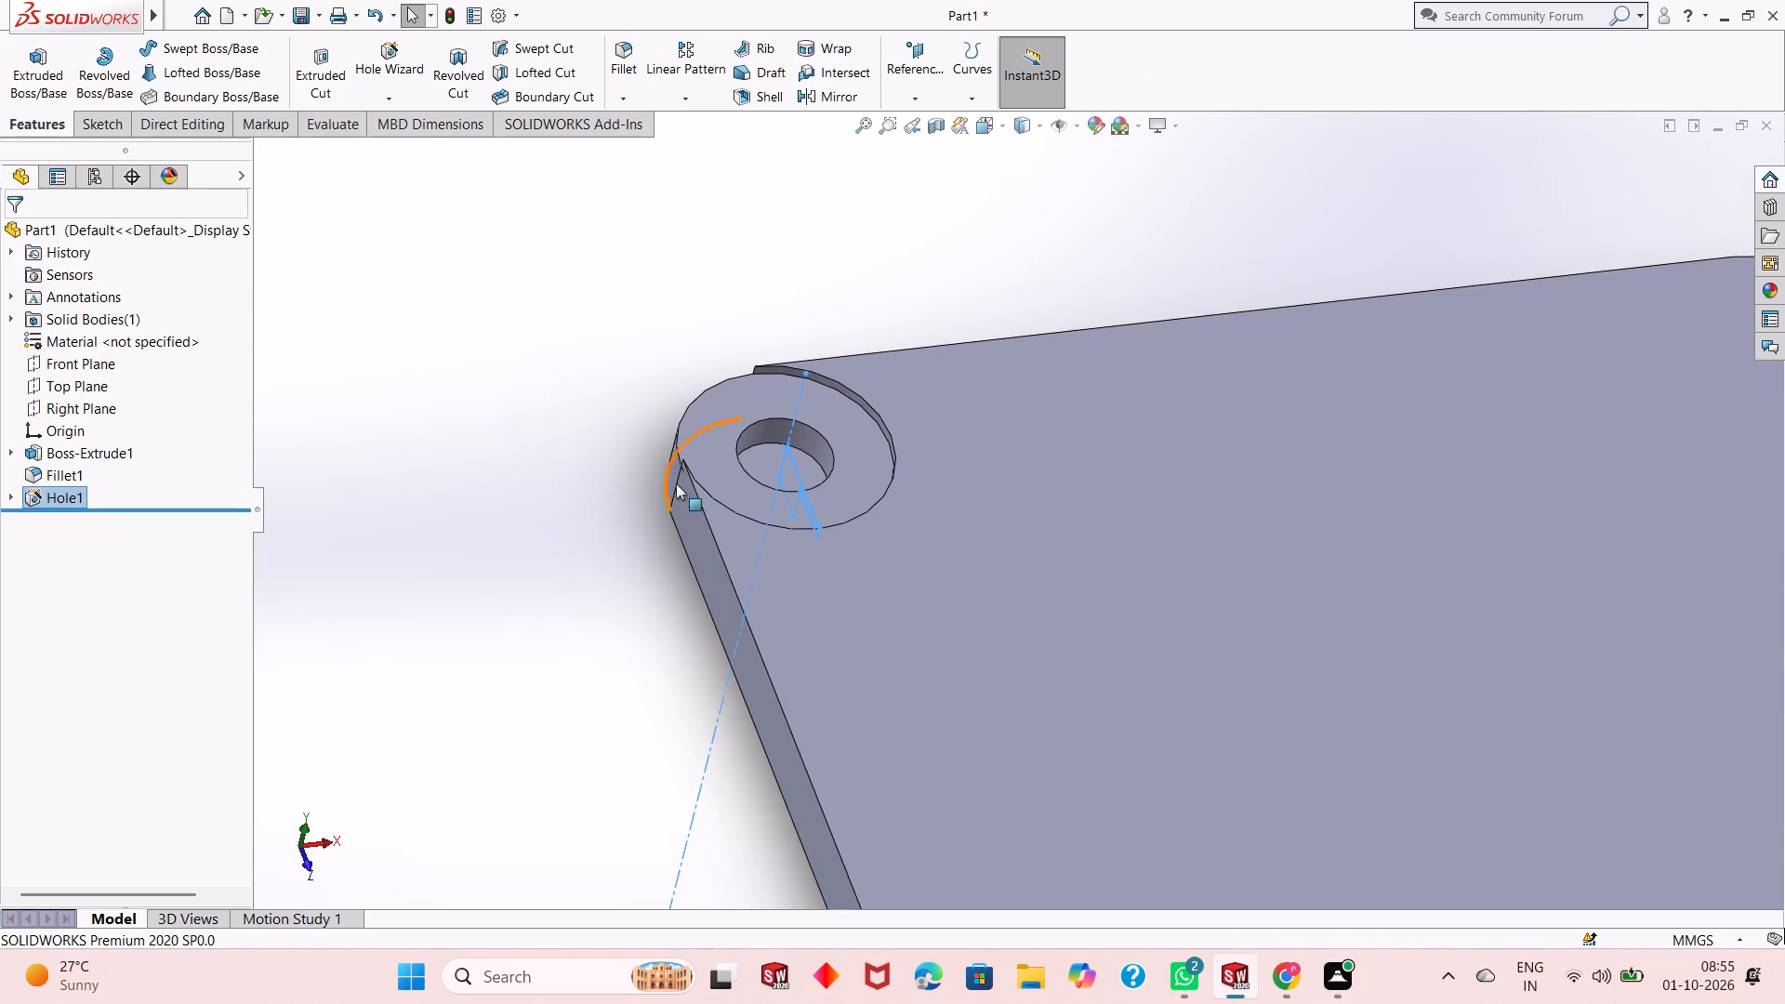
Examine the counterbored corner hole from several angles, checking how the counterbore meets the plate's rounded corner and side edges.
{"action": "scroll", "coordinate": [770, 486], "scroll_direction": "down", "scroll_amount": 3}
{"action": "scroll", "coordinate": [550, 565], "scroll_direction": "up", "scroll_amount": 3}
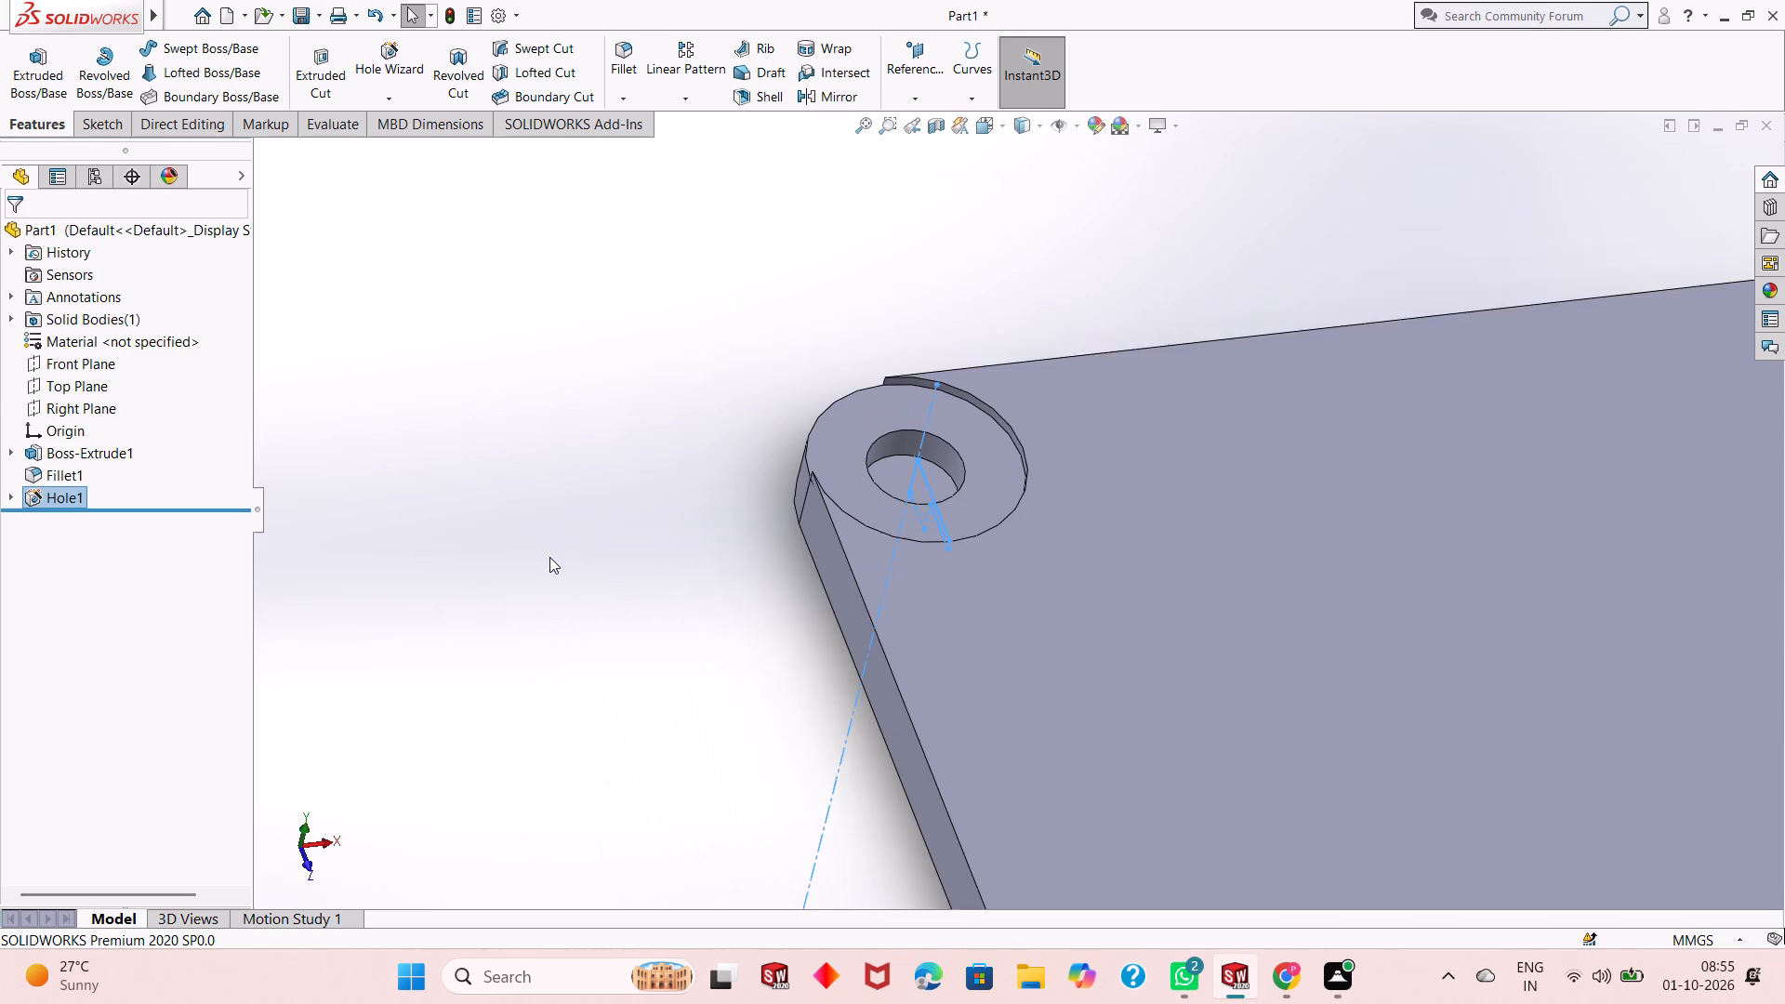
{"action": "scroll", "coordinate": [549, 557], "scroll_direction": "up", "scroll_amount": 1}
{"action": "middle_click_drag", "start_coordinate": [681, 570], "coordinate": [663, 575]}
{"action": "scroll", "coordinate": [1090, 535], "scroll_direction": "down", "scroll_amount": 3}
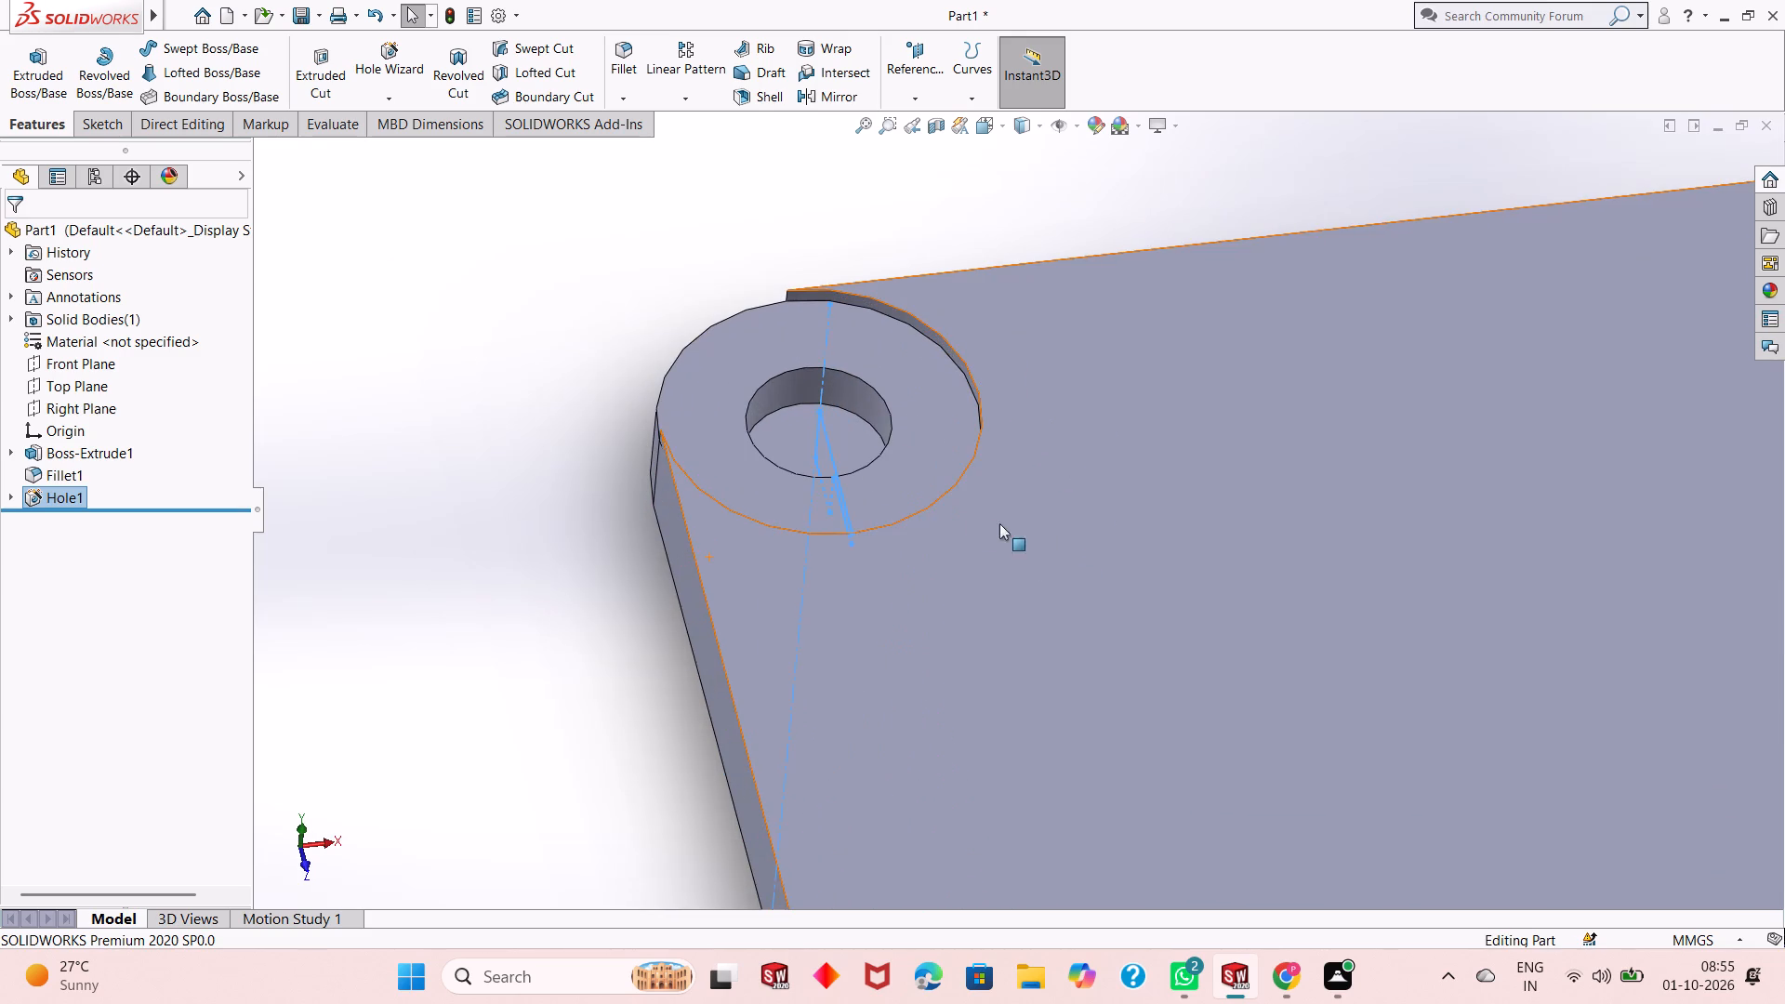
{"action": "scroll", "coordinate": [820, 456], "scroll_direction": "down", "scroll_amount": 3}
{"action": "scroll", "coordinate": [492, 563], "scroll_direction": "up", "scroll_amount": 7}
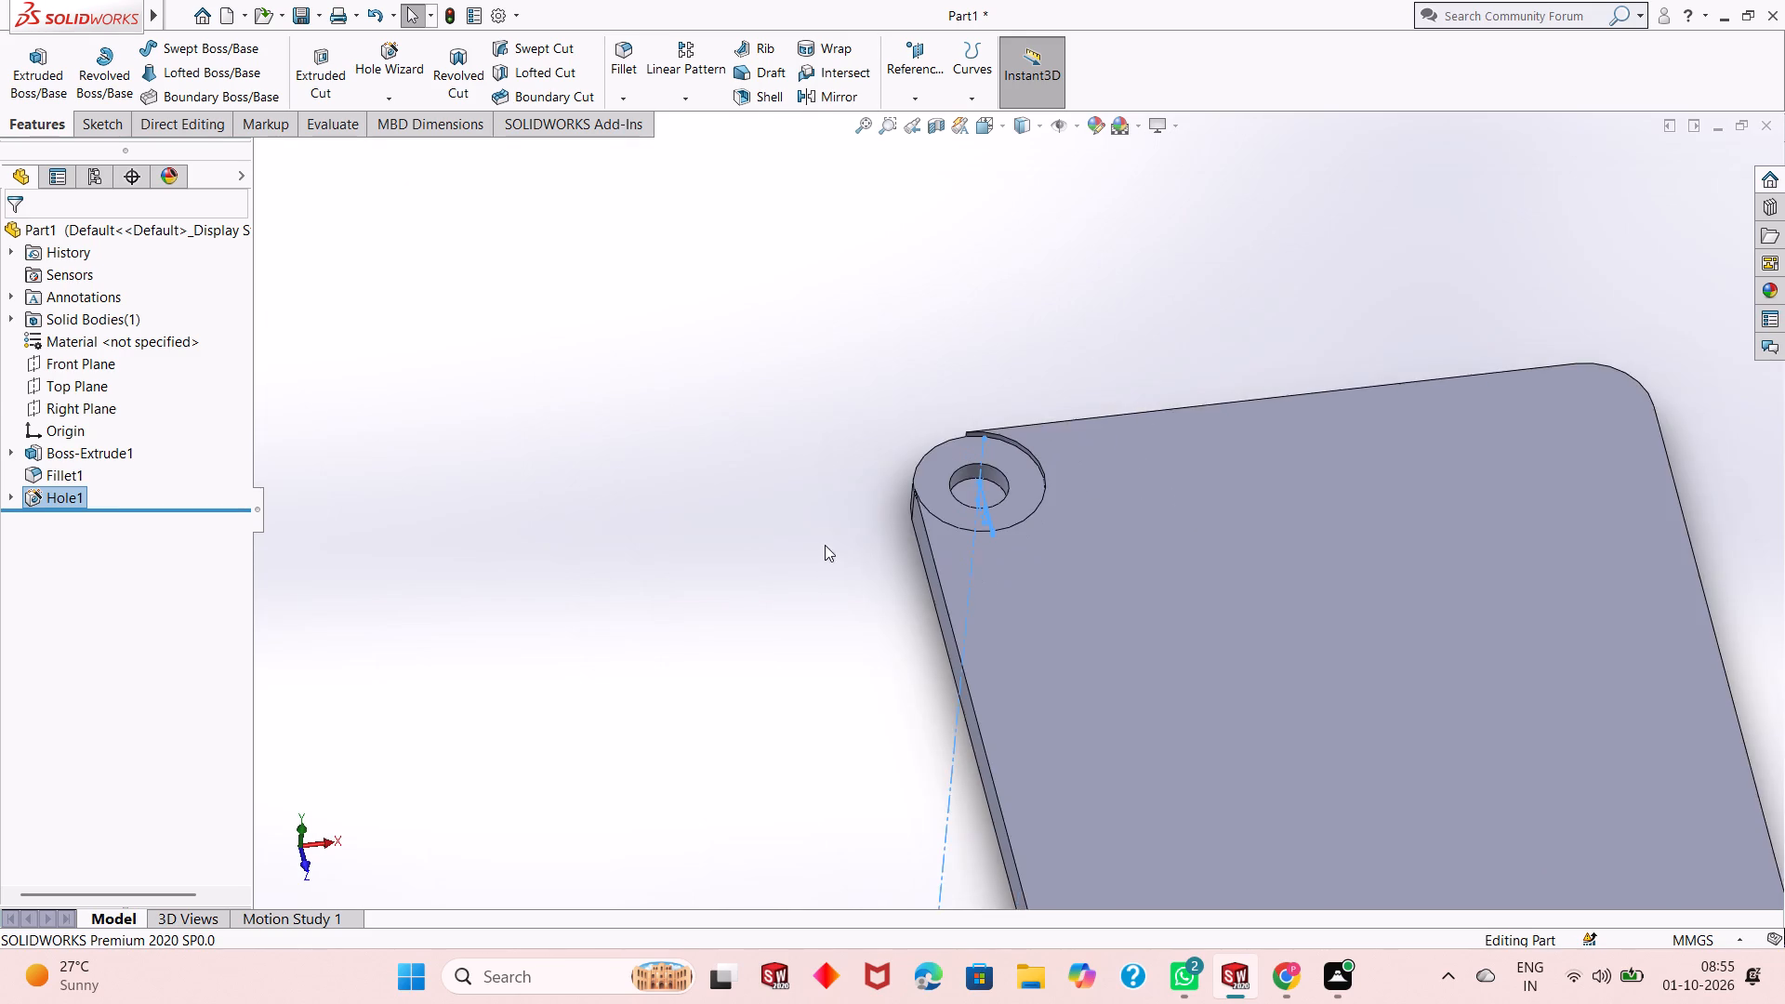
{"action": "scroll", "coordinate": [825, 545], "scroll_direction": "up", "scroll_amount": 3}
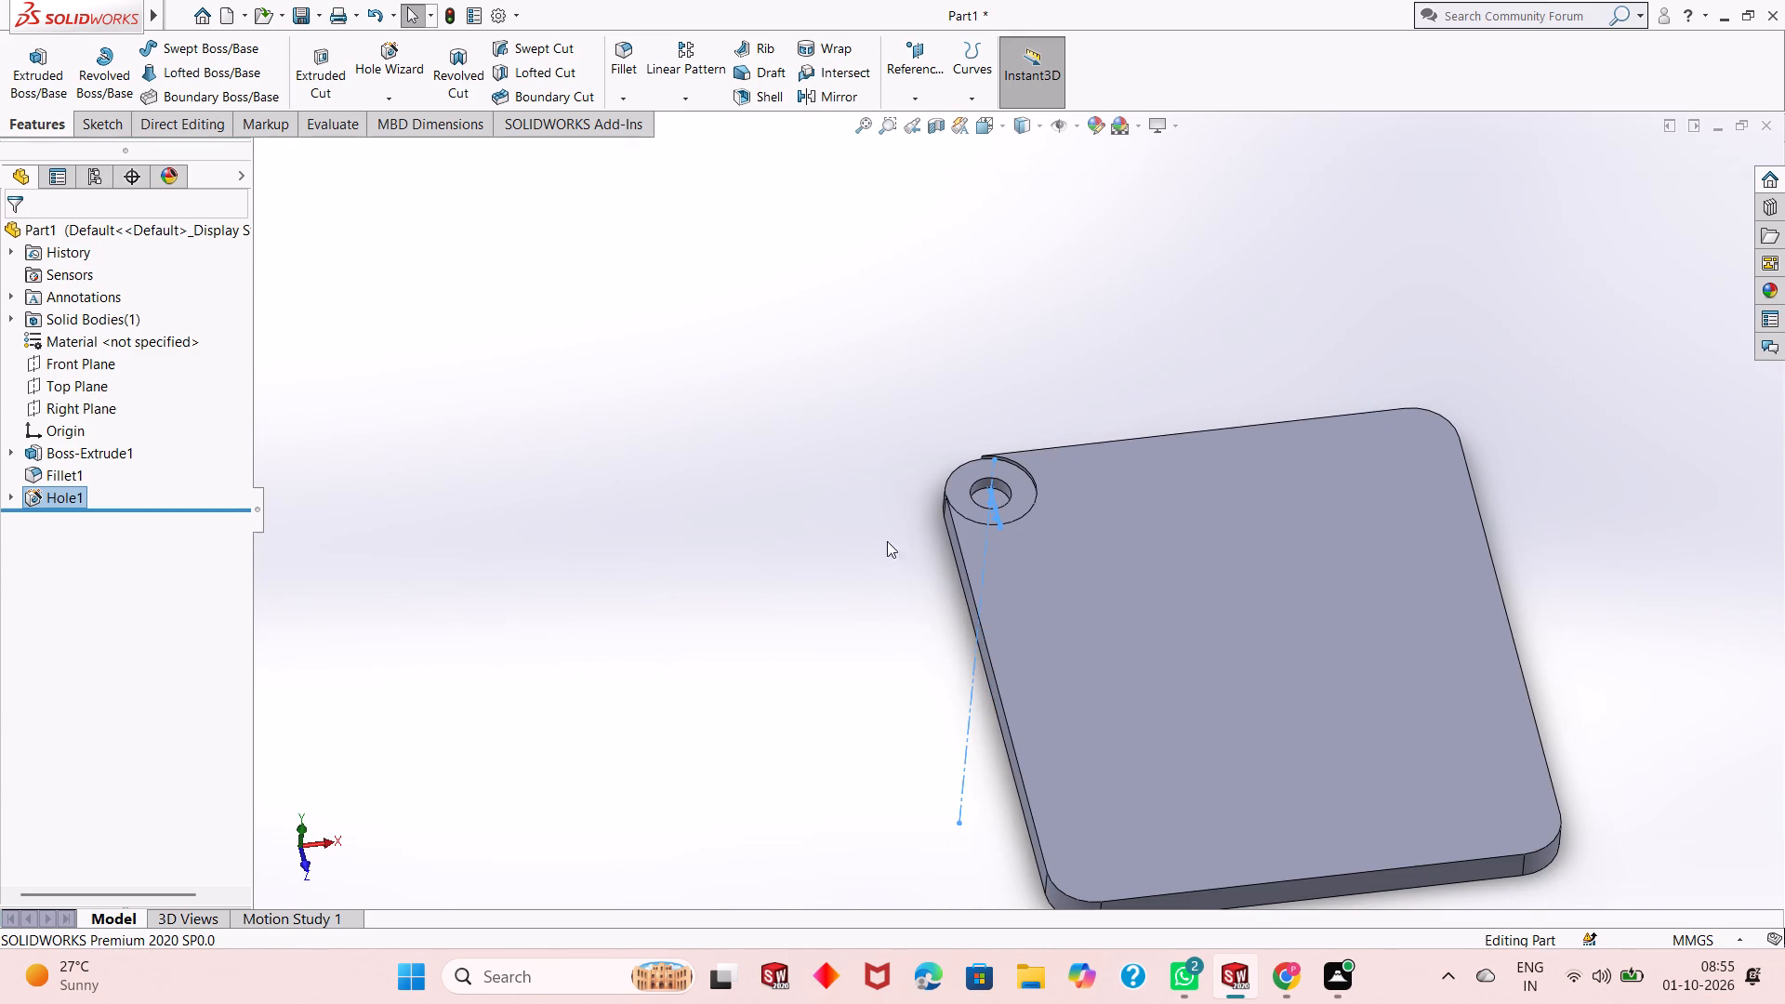
{"action": "scroll", "coordinate": [940, 536], "scroll_direction": "up", "scroll_amount": 1}
{"action": "scroll", "coordinate": [1476, 453], "scroll_direction": "down", "scroll_amount": 2}
{"action": "middle_click_drag", "start_coordinate": [858, 550], "coordinate": [934, 374]}
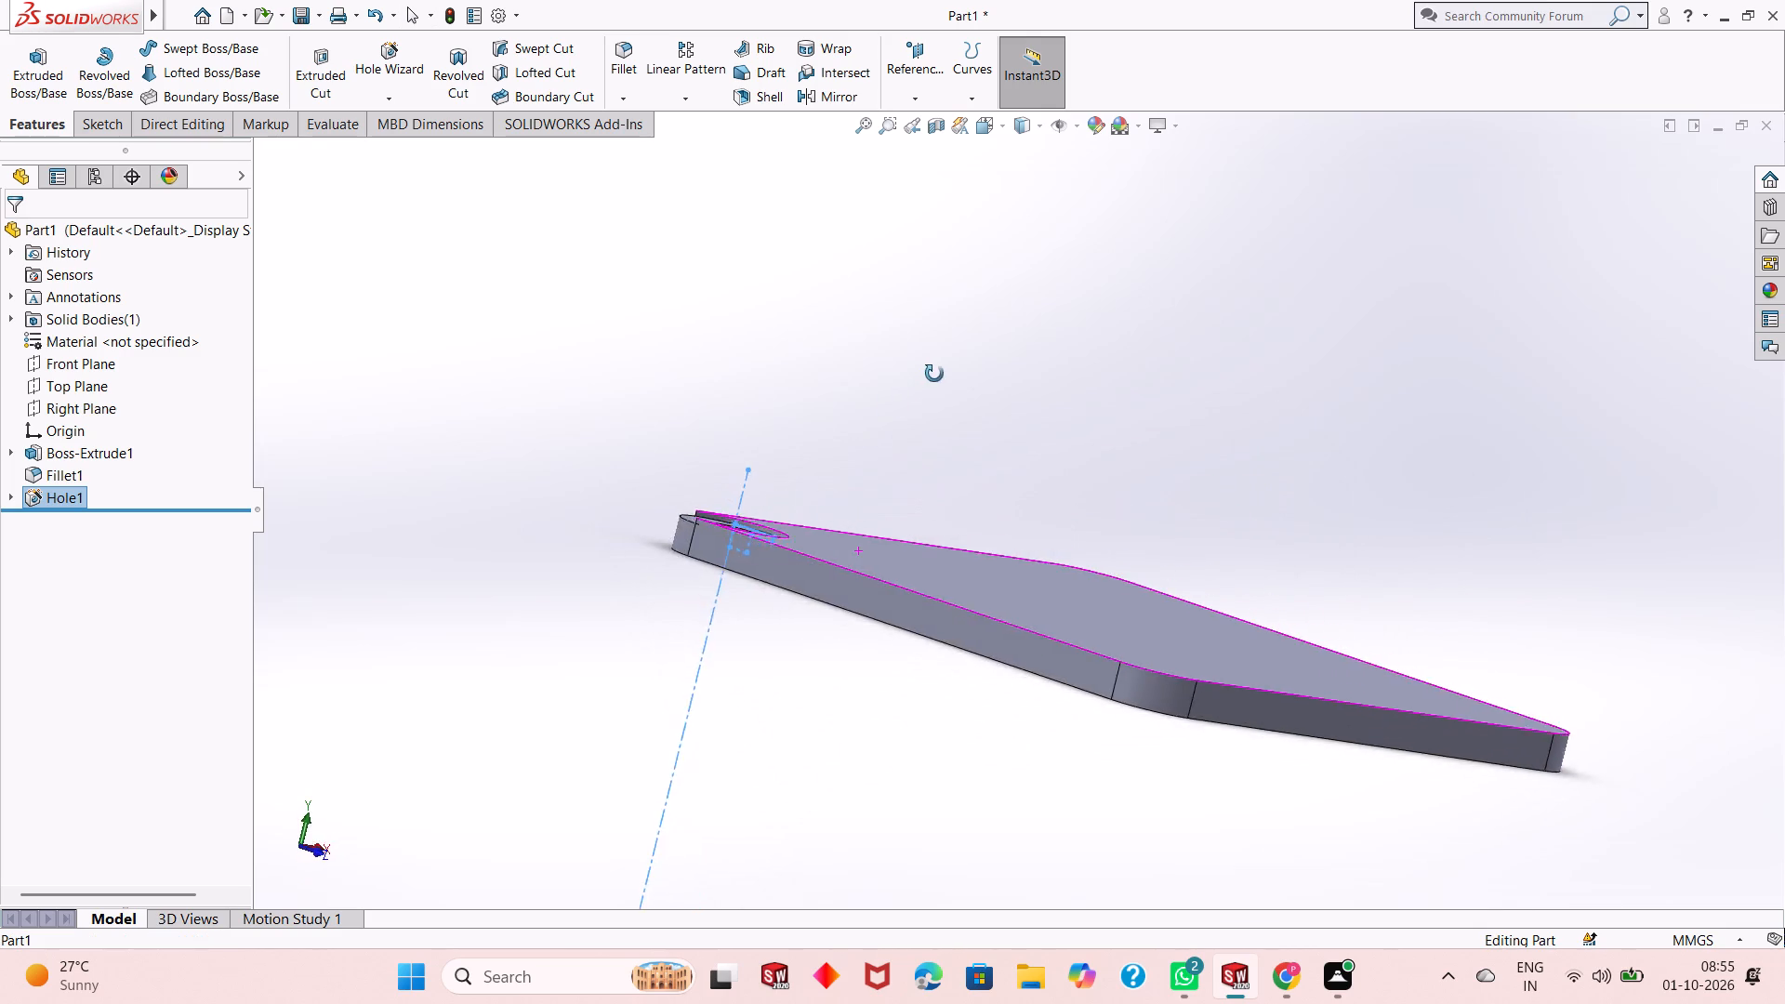
{"action": "middle_click_drag", "start_coordinate": [934, 374], "coordinate": [1074, 514]}
{"action": "scroll", "coordinate": [921, 614], "scroll_direction": "down", "scroll_amount": 7}
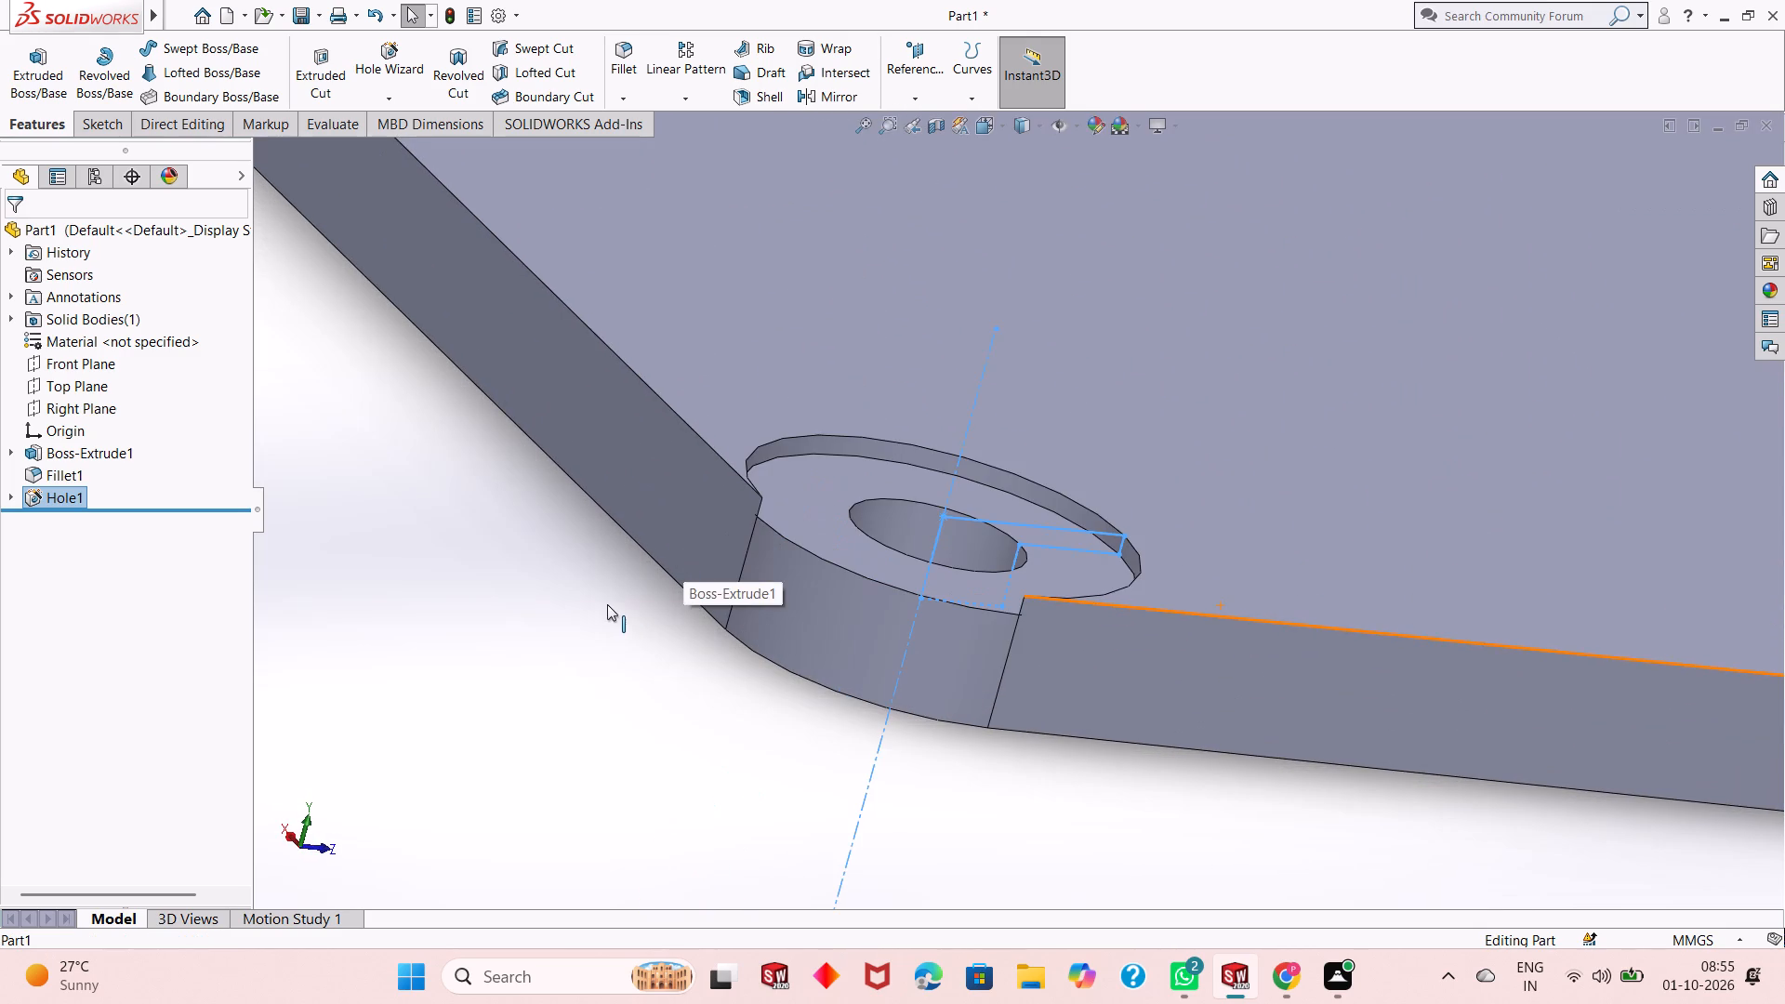
{"action": "key", "text": "Escape"}
{"action": "middle_click_drag", "start_coordinate": [610, 610], "coordinate": [518, 636]}
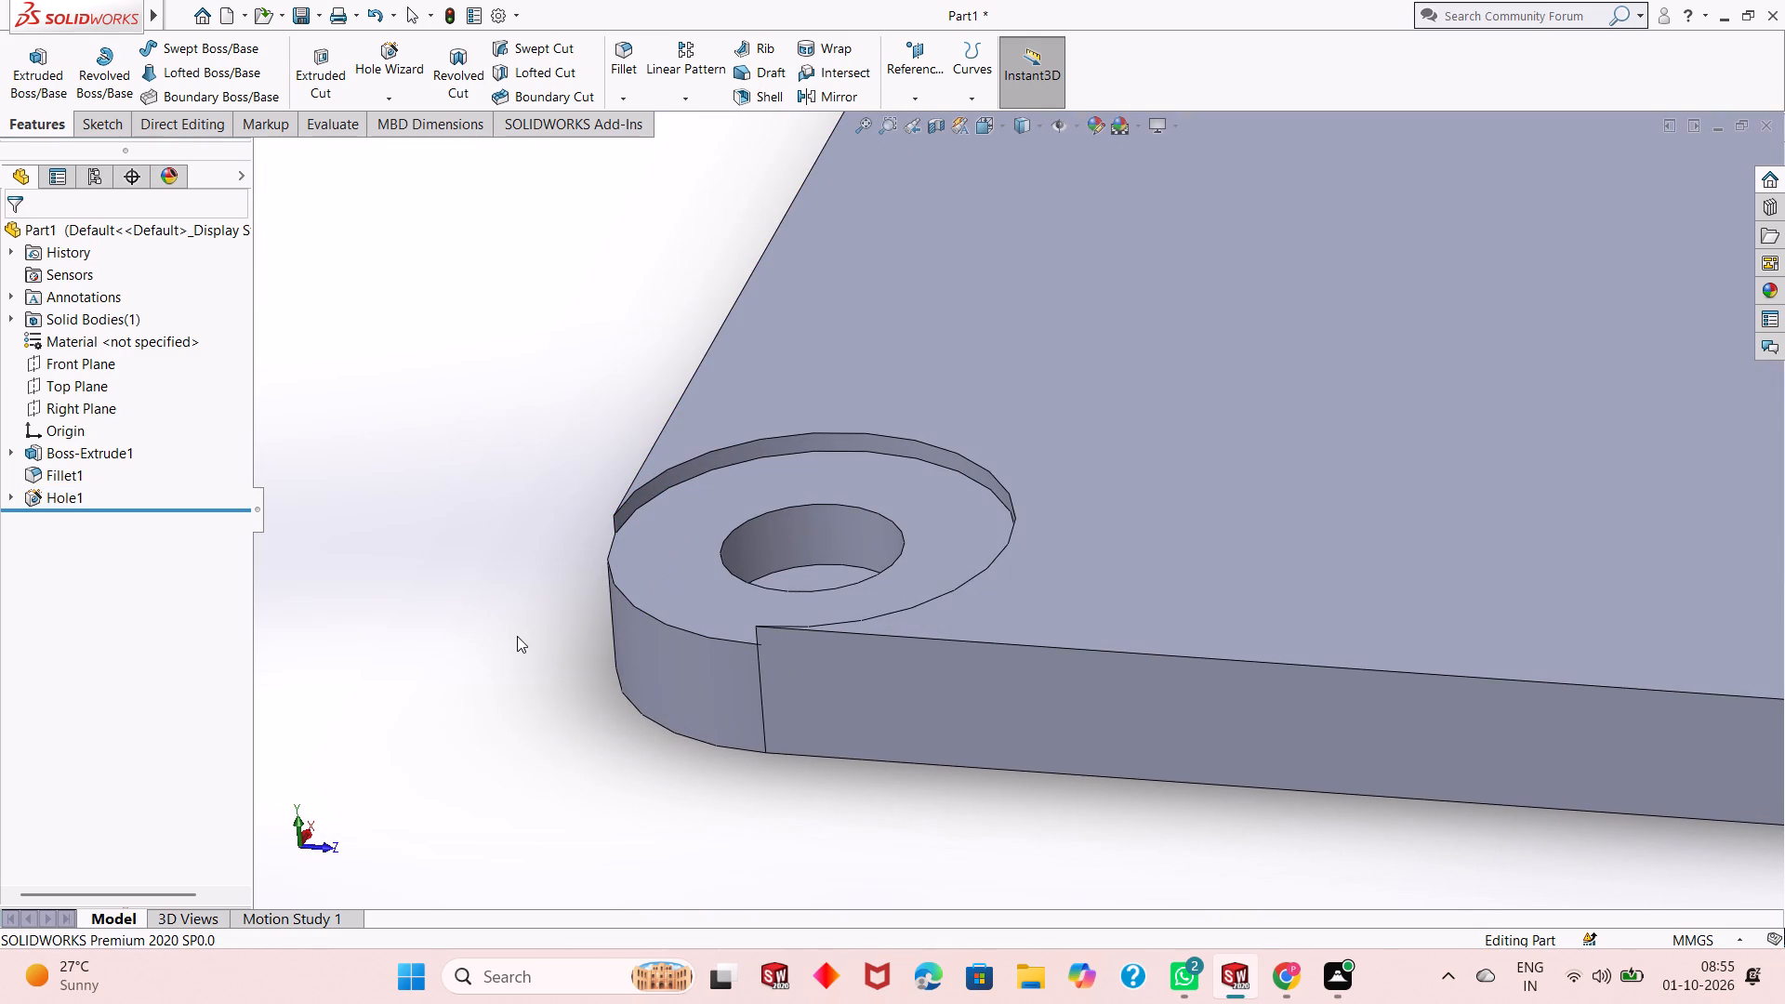
{"action": "middle_click_drag", "start_coordinate": [516, 635], "coordinate": [481, 753]}
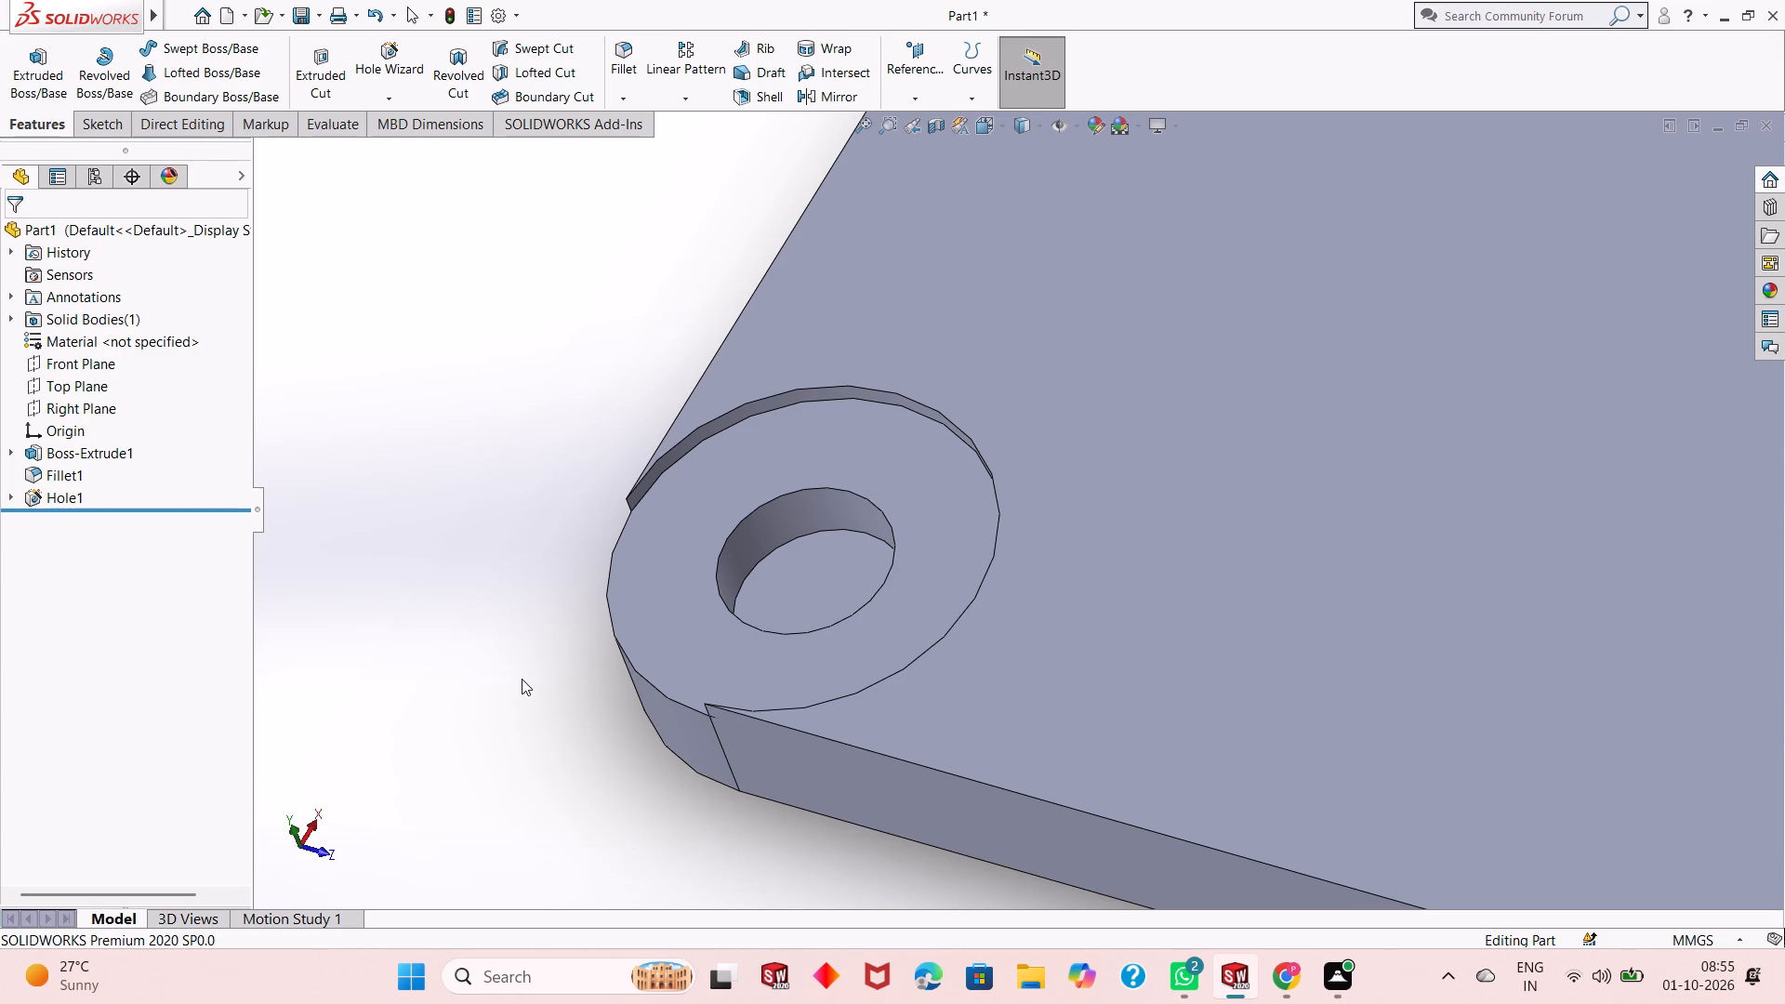
Undo the counterbored hole at the plate's upper-left corner.
{"action": "key", "text": "ctrl+z"}
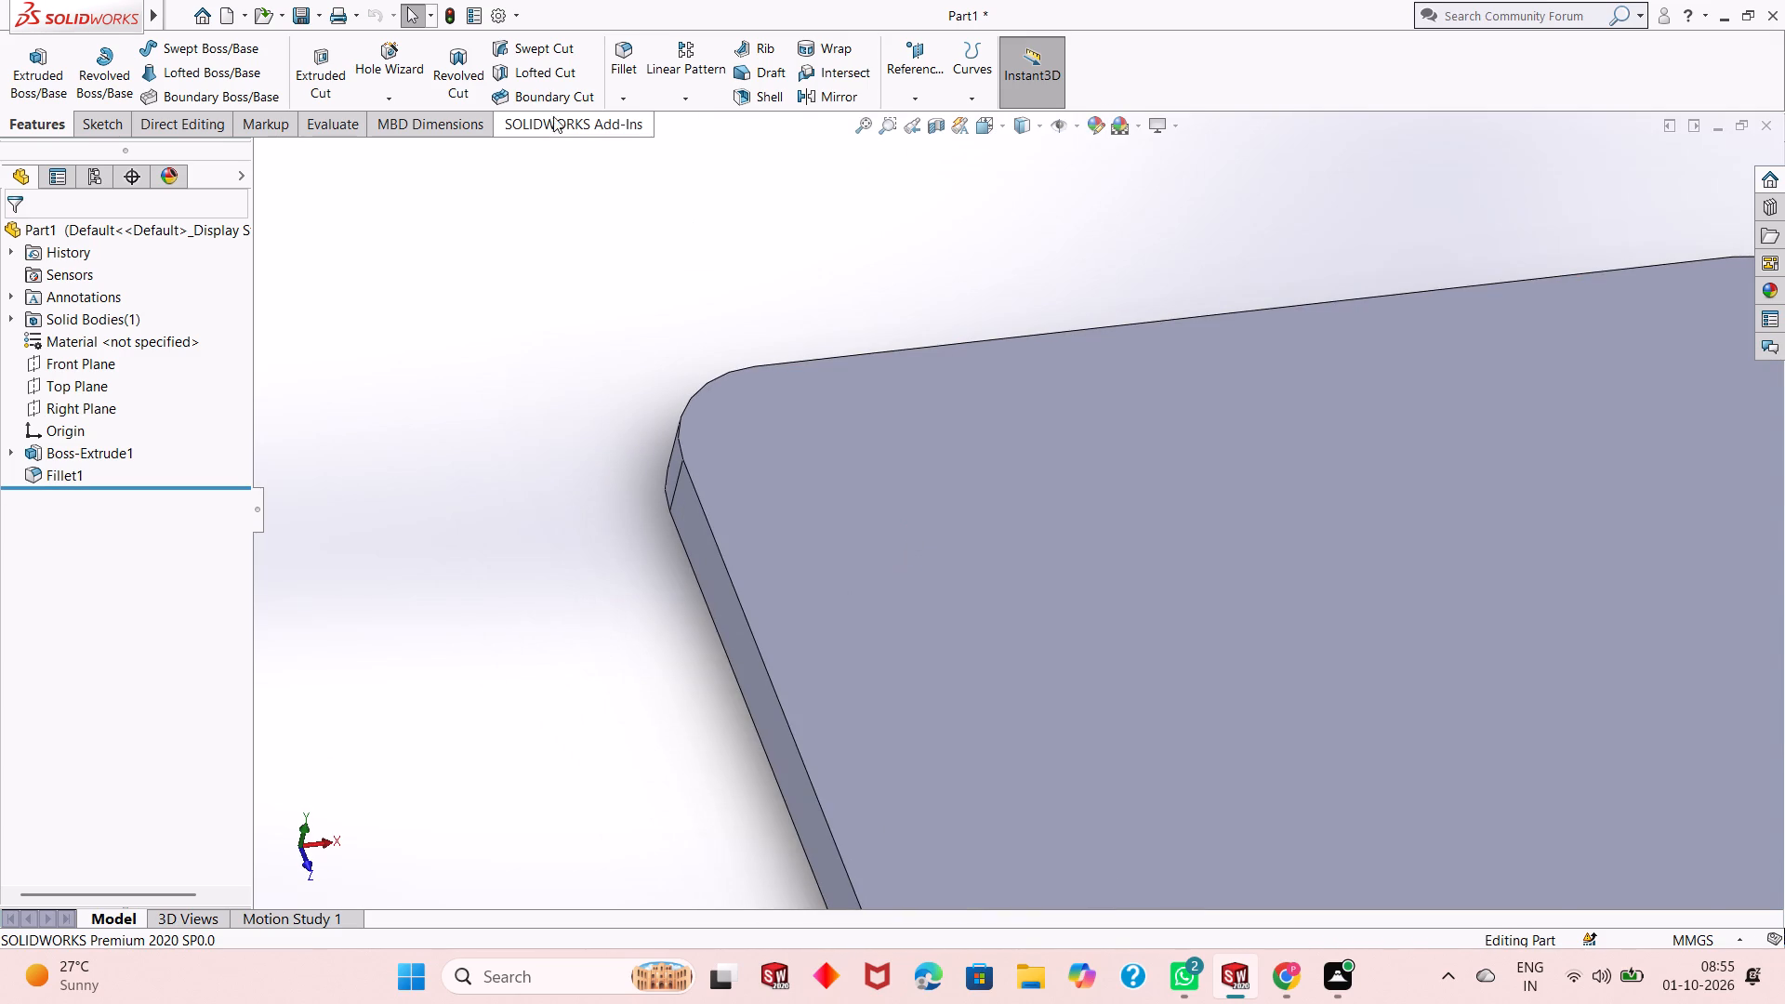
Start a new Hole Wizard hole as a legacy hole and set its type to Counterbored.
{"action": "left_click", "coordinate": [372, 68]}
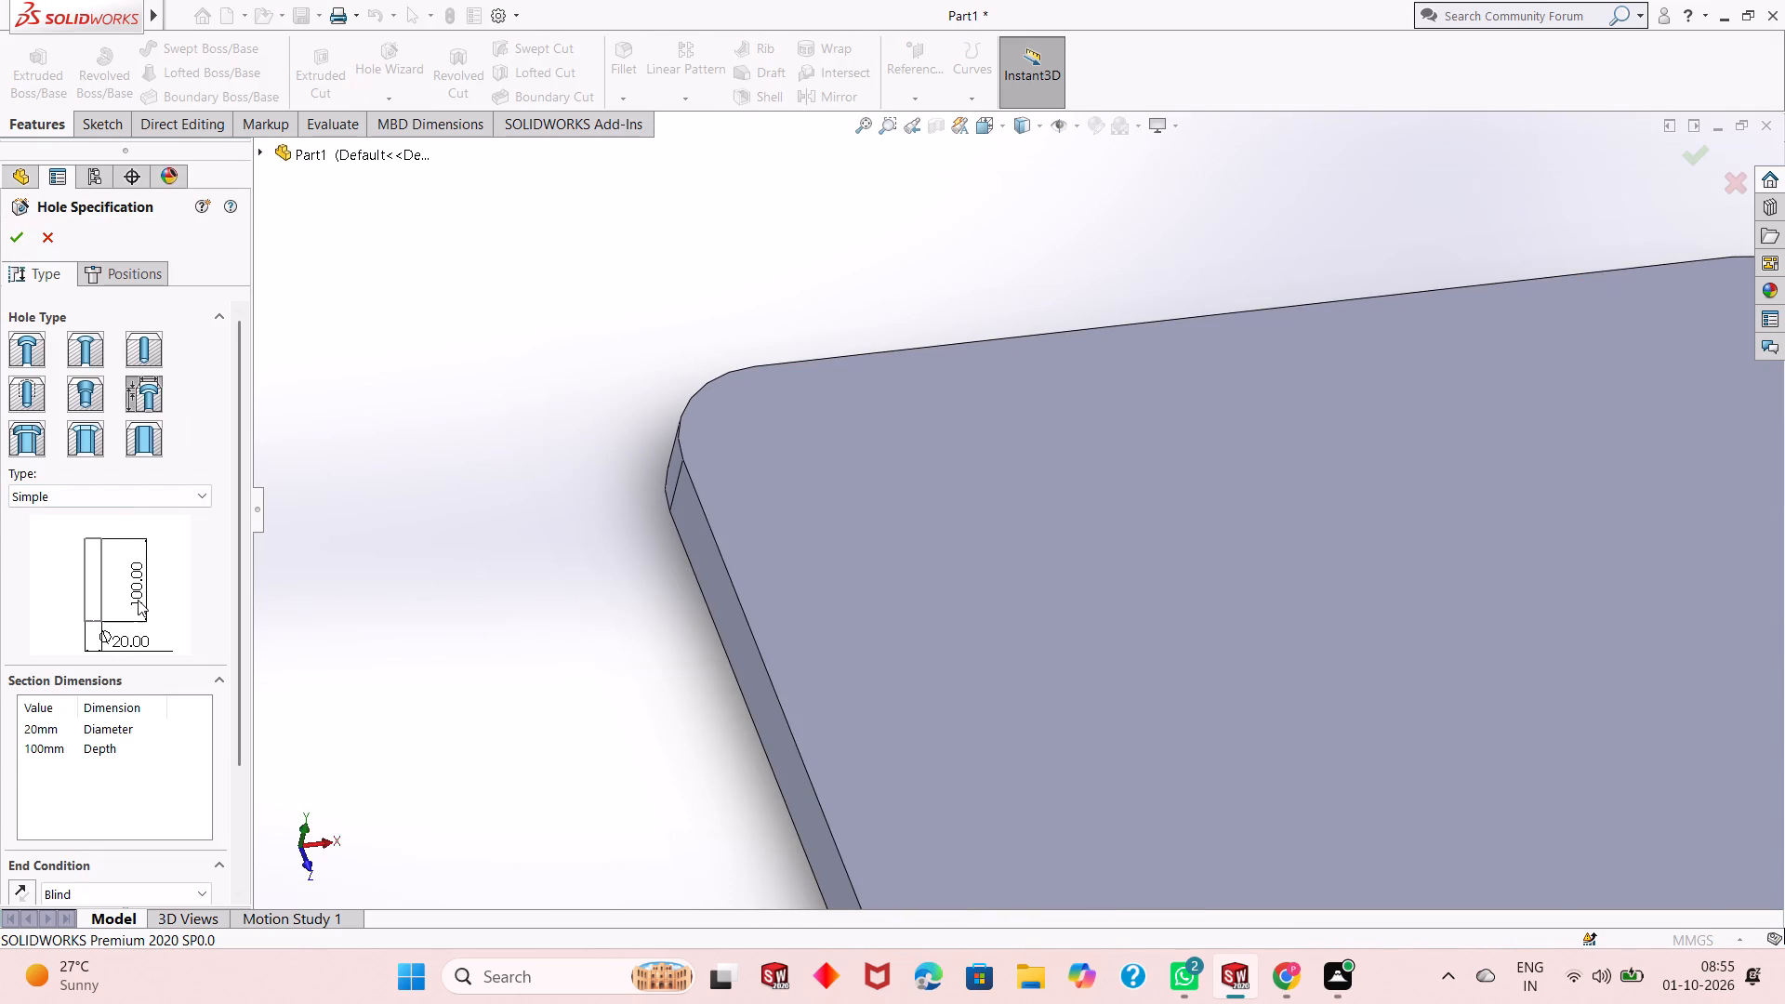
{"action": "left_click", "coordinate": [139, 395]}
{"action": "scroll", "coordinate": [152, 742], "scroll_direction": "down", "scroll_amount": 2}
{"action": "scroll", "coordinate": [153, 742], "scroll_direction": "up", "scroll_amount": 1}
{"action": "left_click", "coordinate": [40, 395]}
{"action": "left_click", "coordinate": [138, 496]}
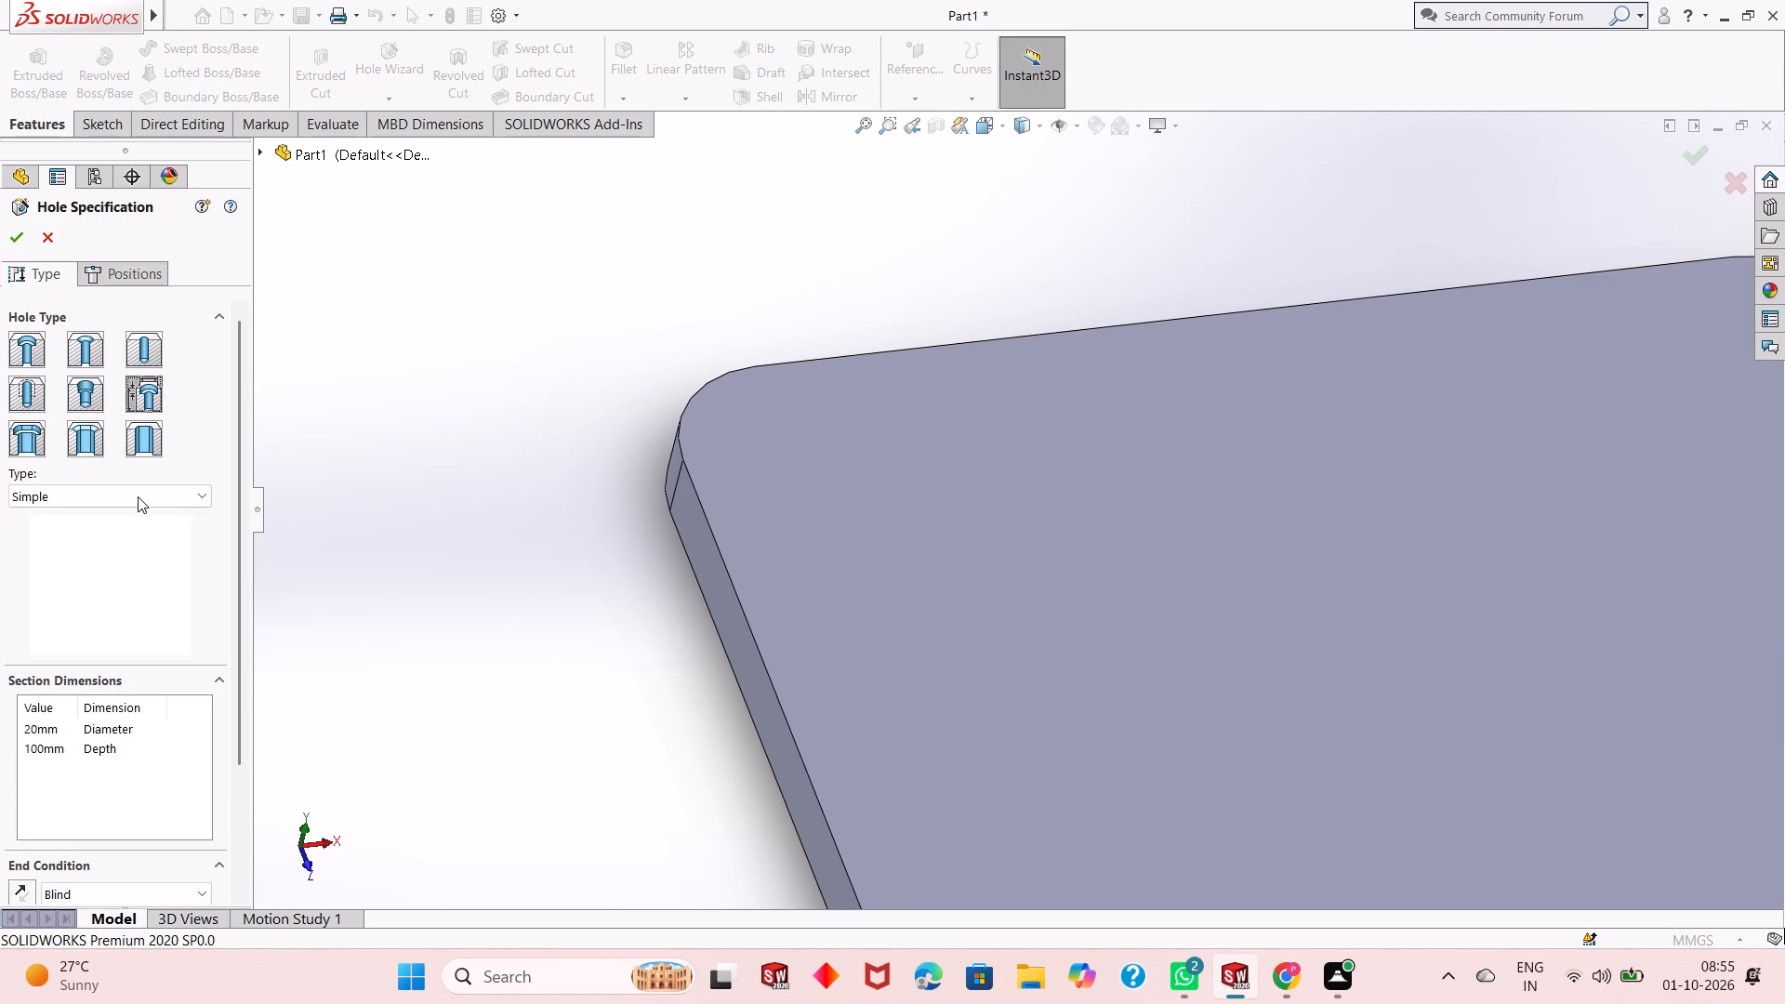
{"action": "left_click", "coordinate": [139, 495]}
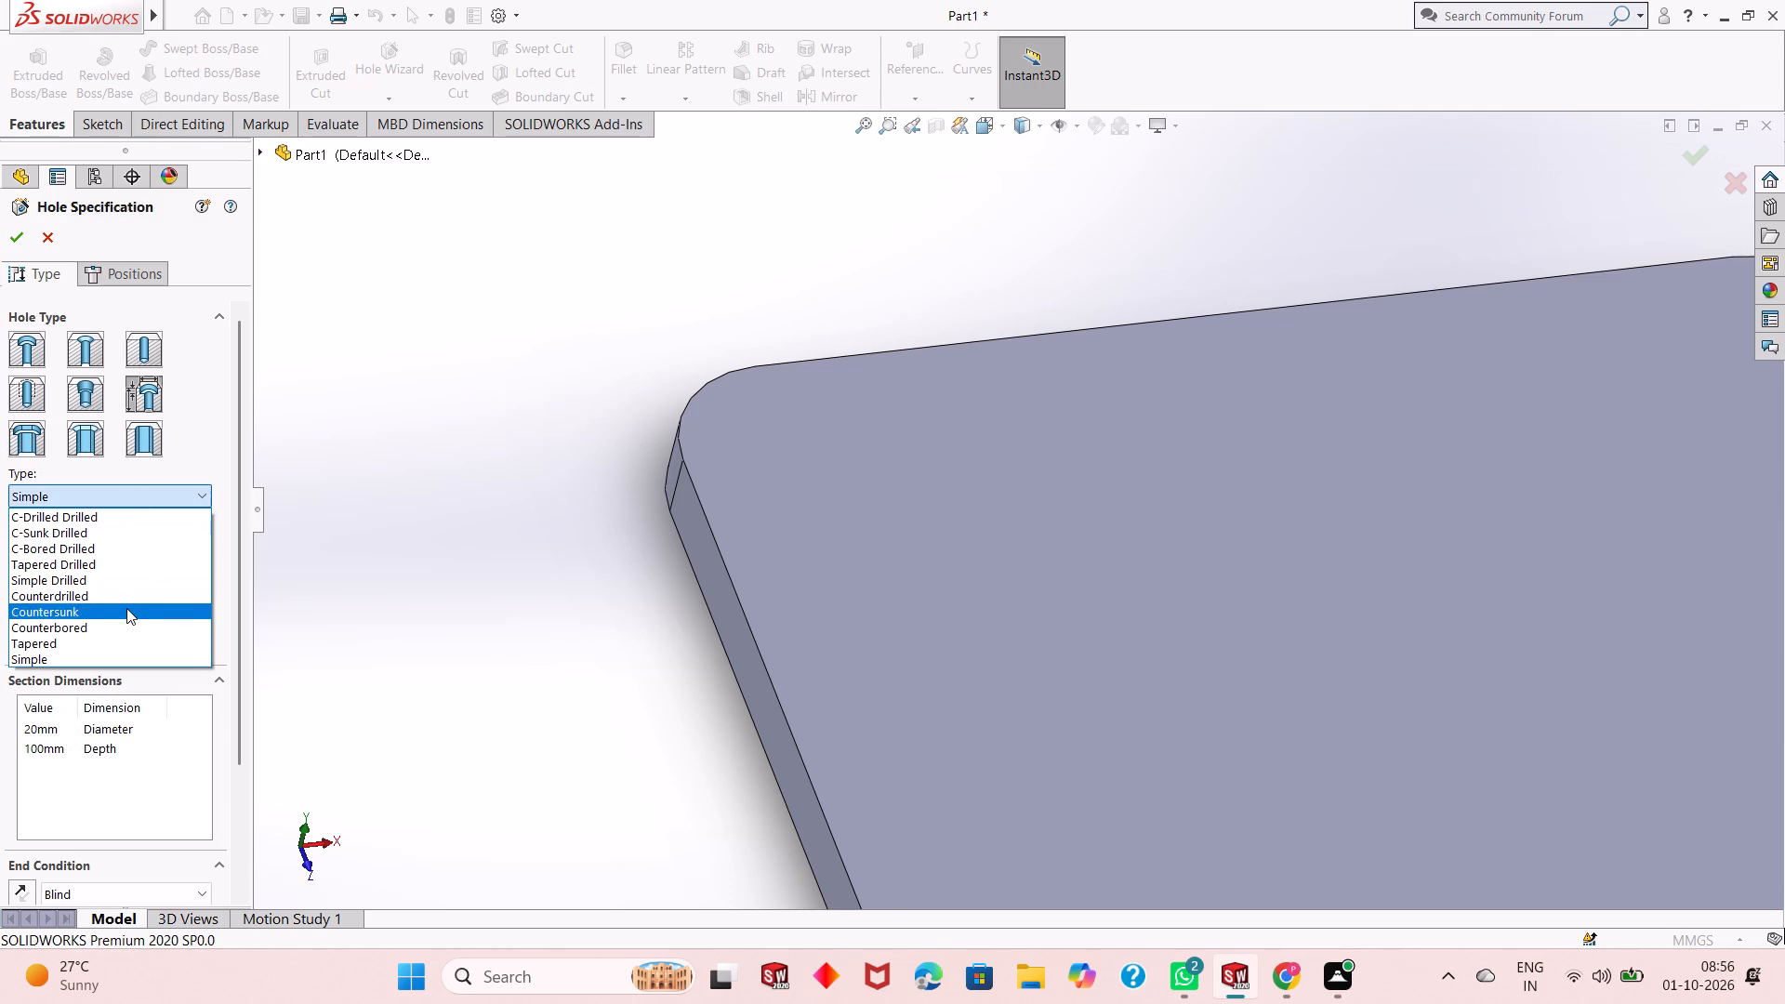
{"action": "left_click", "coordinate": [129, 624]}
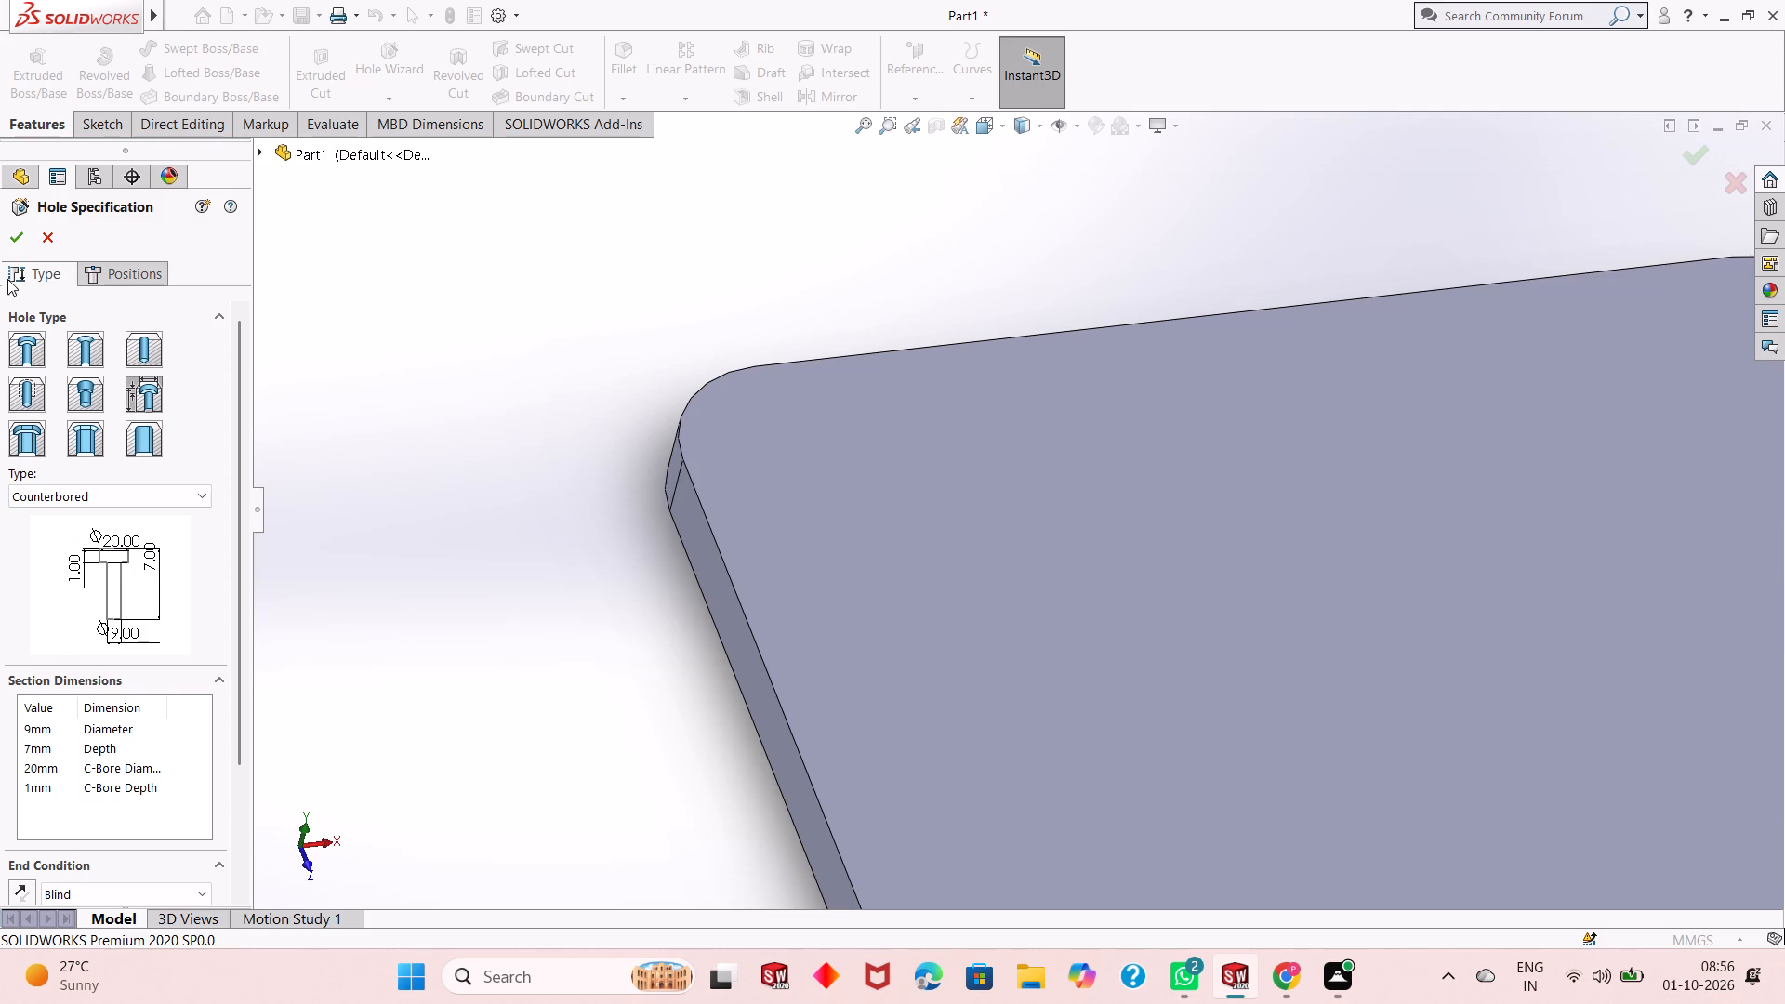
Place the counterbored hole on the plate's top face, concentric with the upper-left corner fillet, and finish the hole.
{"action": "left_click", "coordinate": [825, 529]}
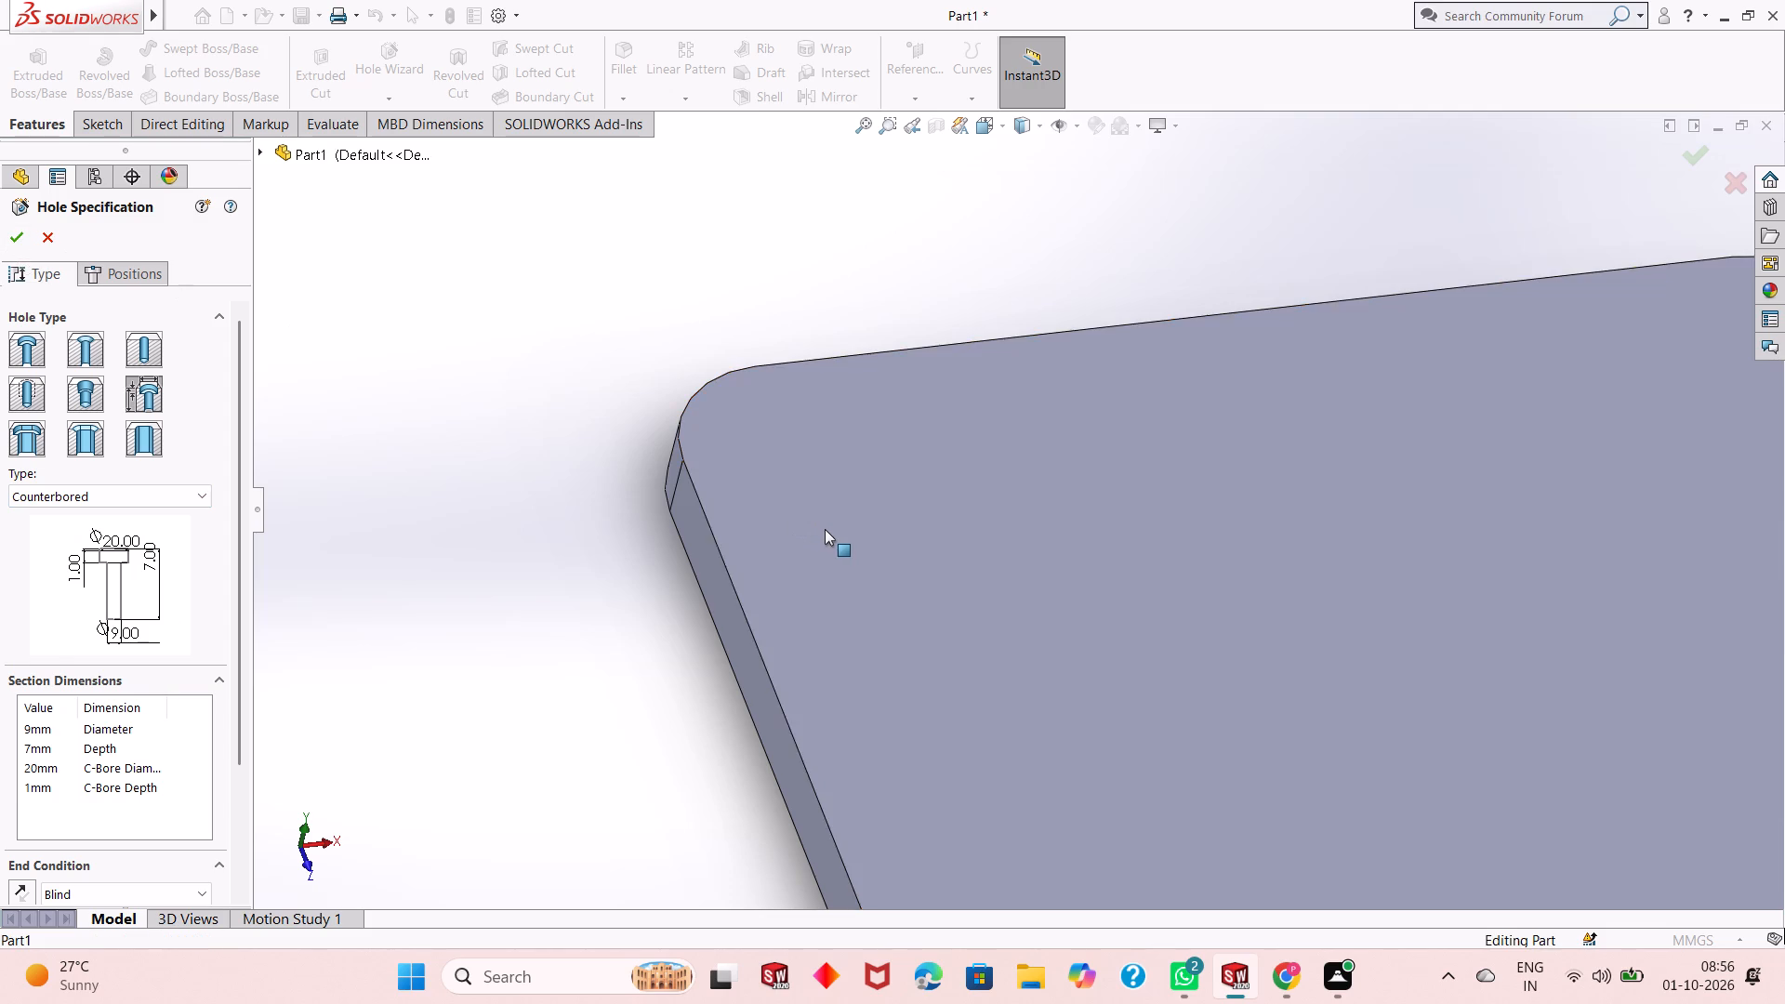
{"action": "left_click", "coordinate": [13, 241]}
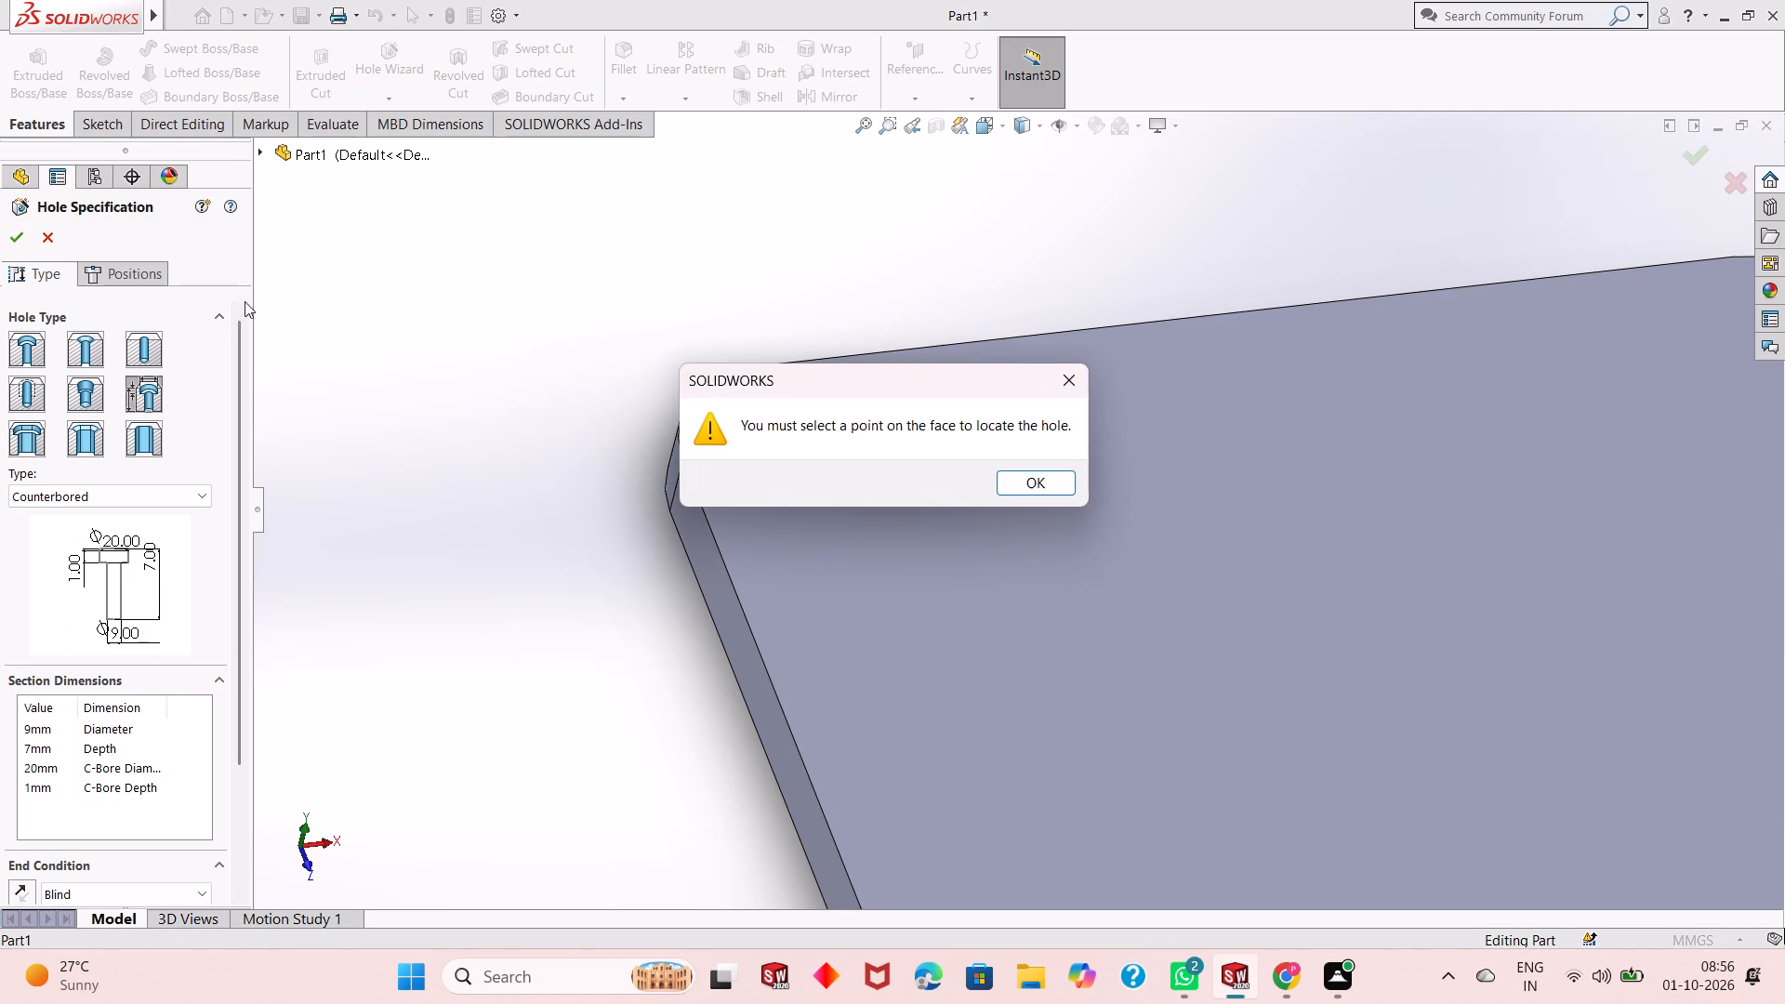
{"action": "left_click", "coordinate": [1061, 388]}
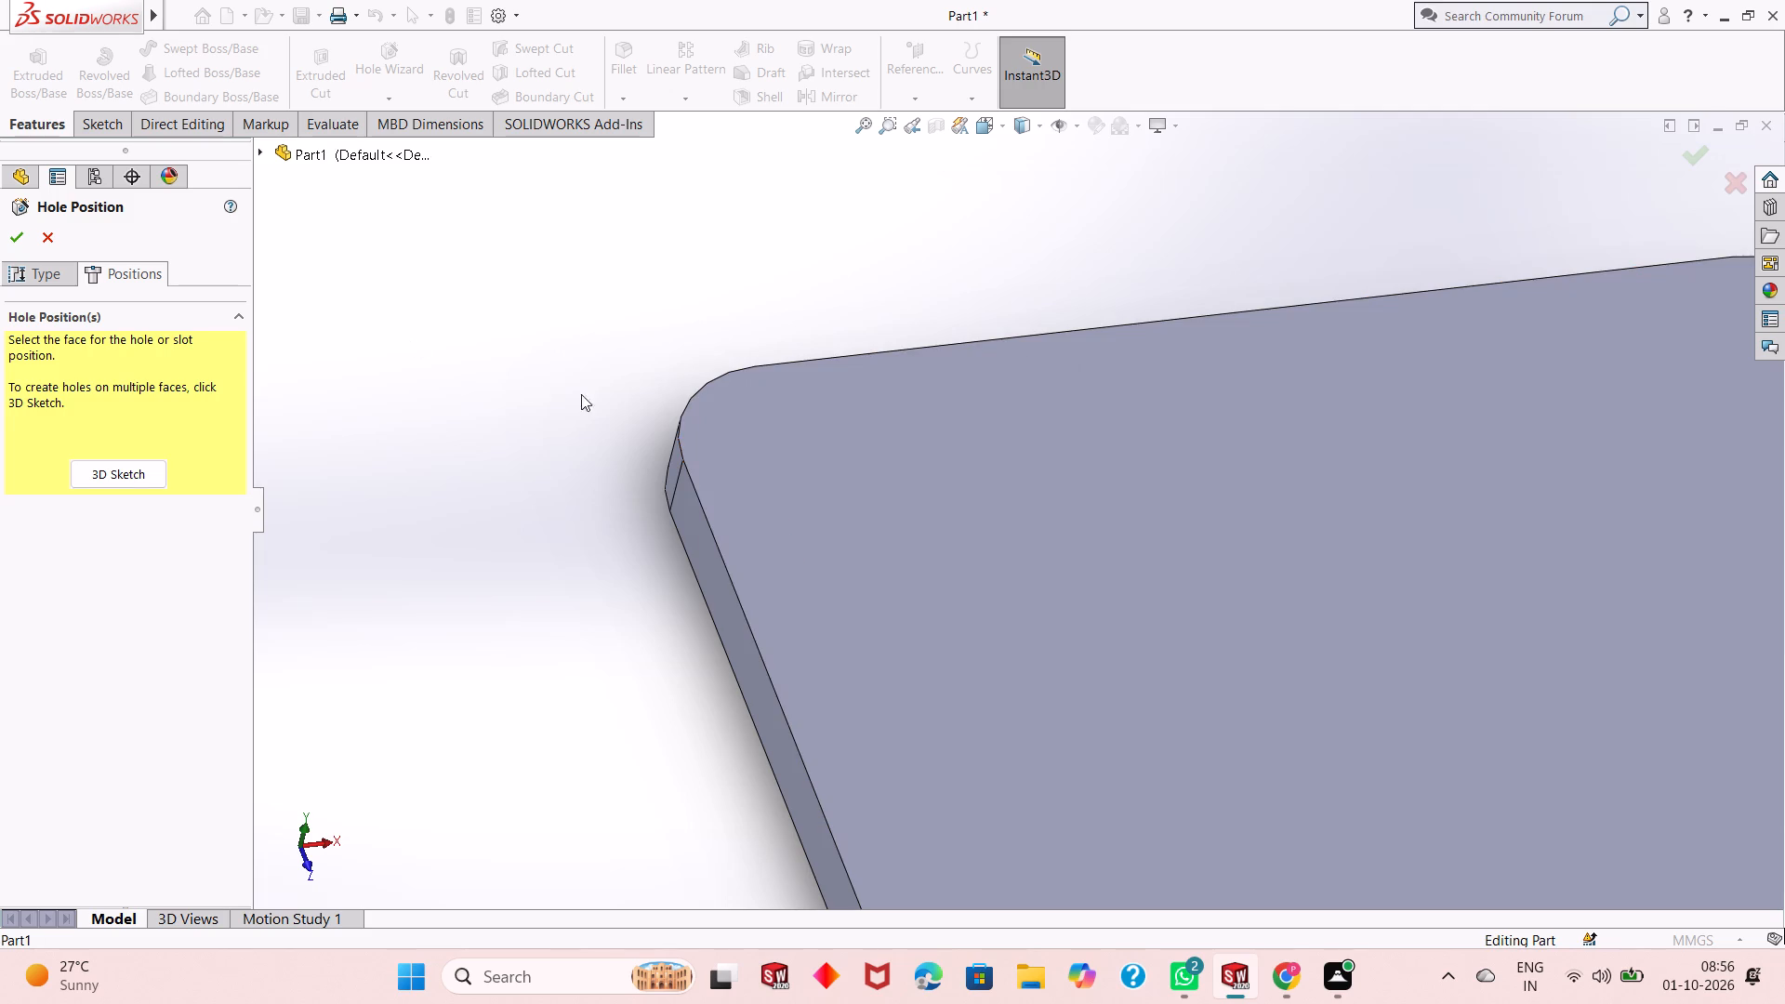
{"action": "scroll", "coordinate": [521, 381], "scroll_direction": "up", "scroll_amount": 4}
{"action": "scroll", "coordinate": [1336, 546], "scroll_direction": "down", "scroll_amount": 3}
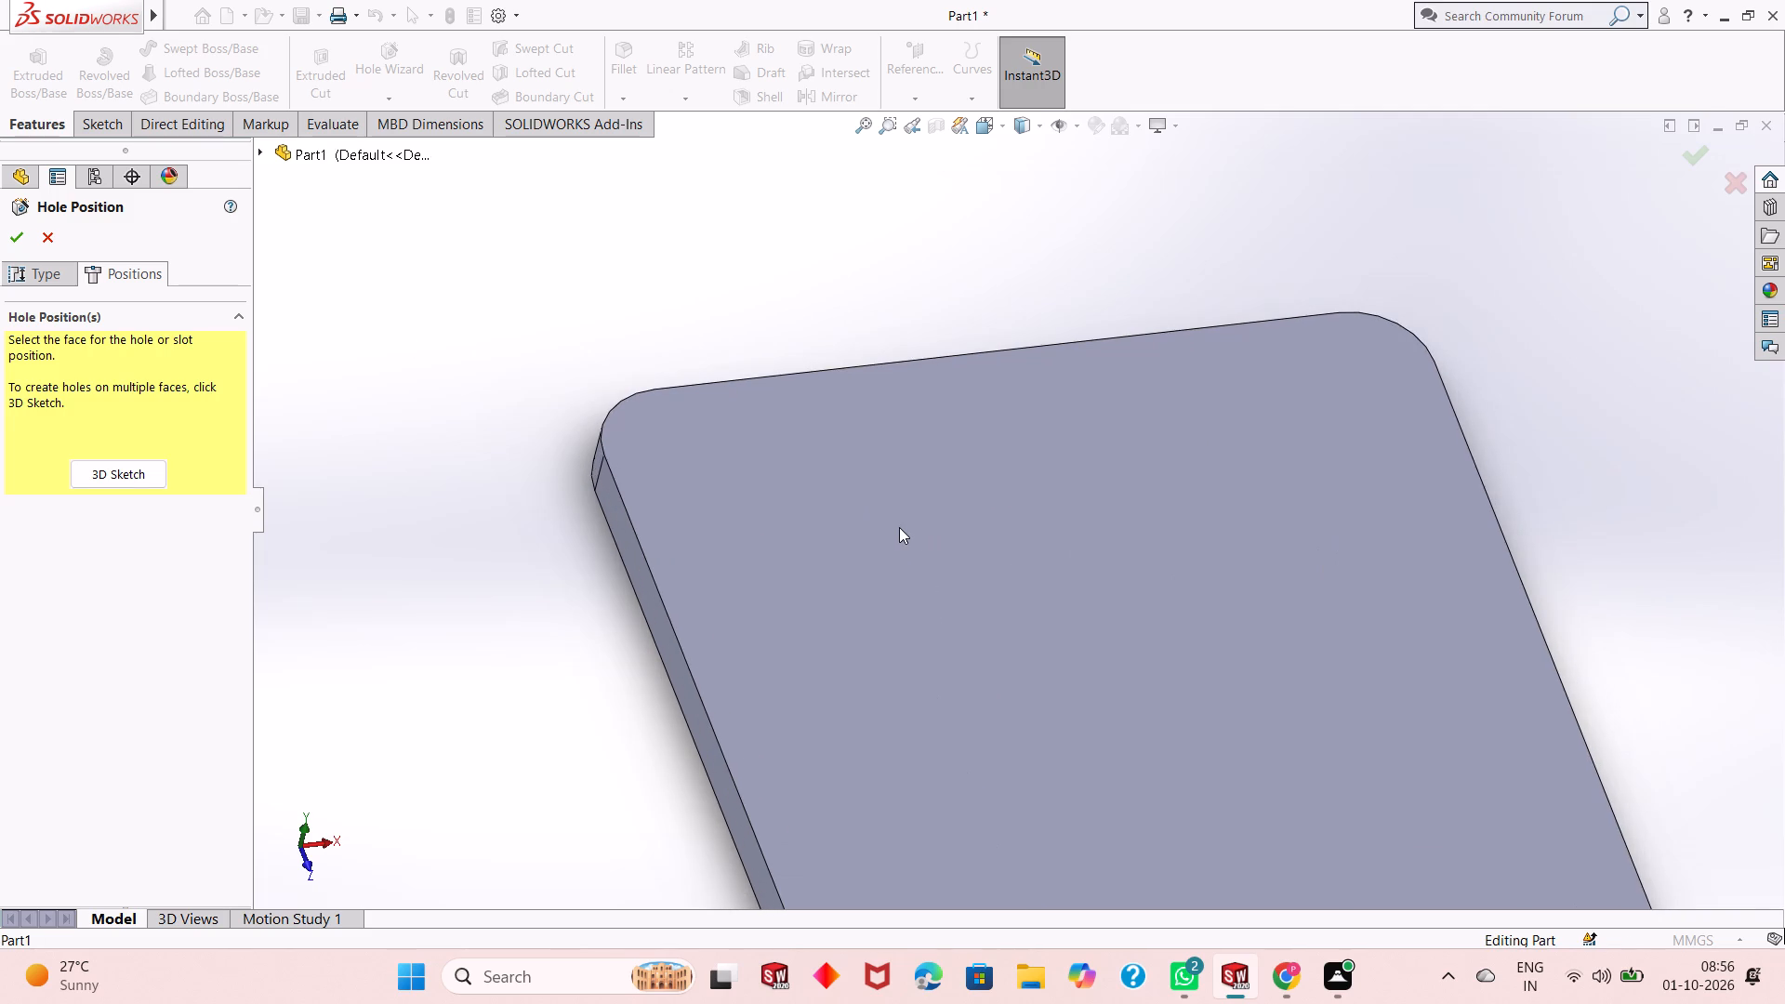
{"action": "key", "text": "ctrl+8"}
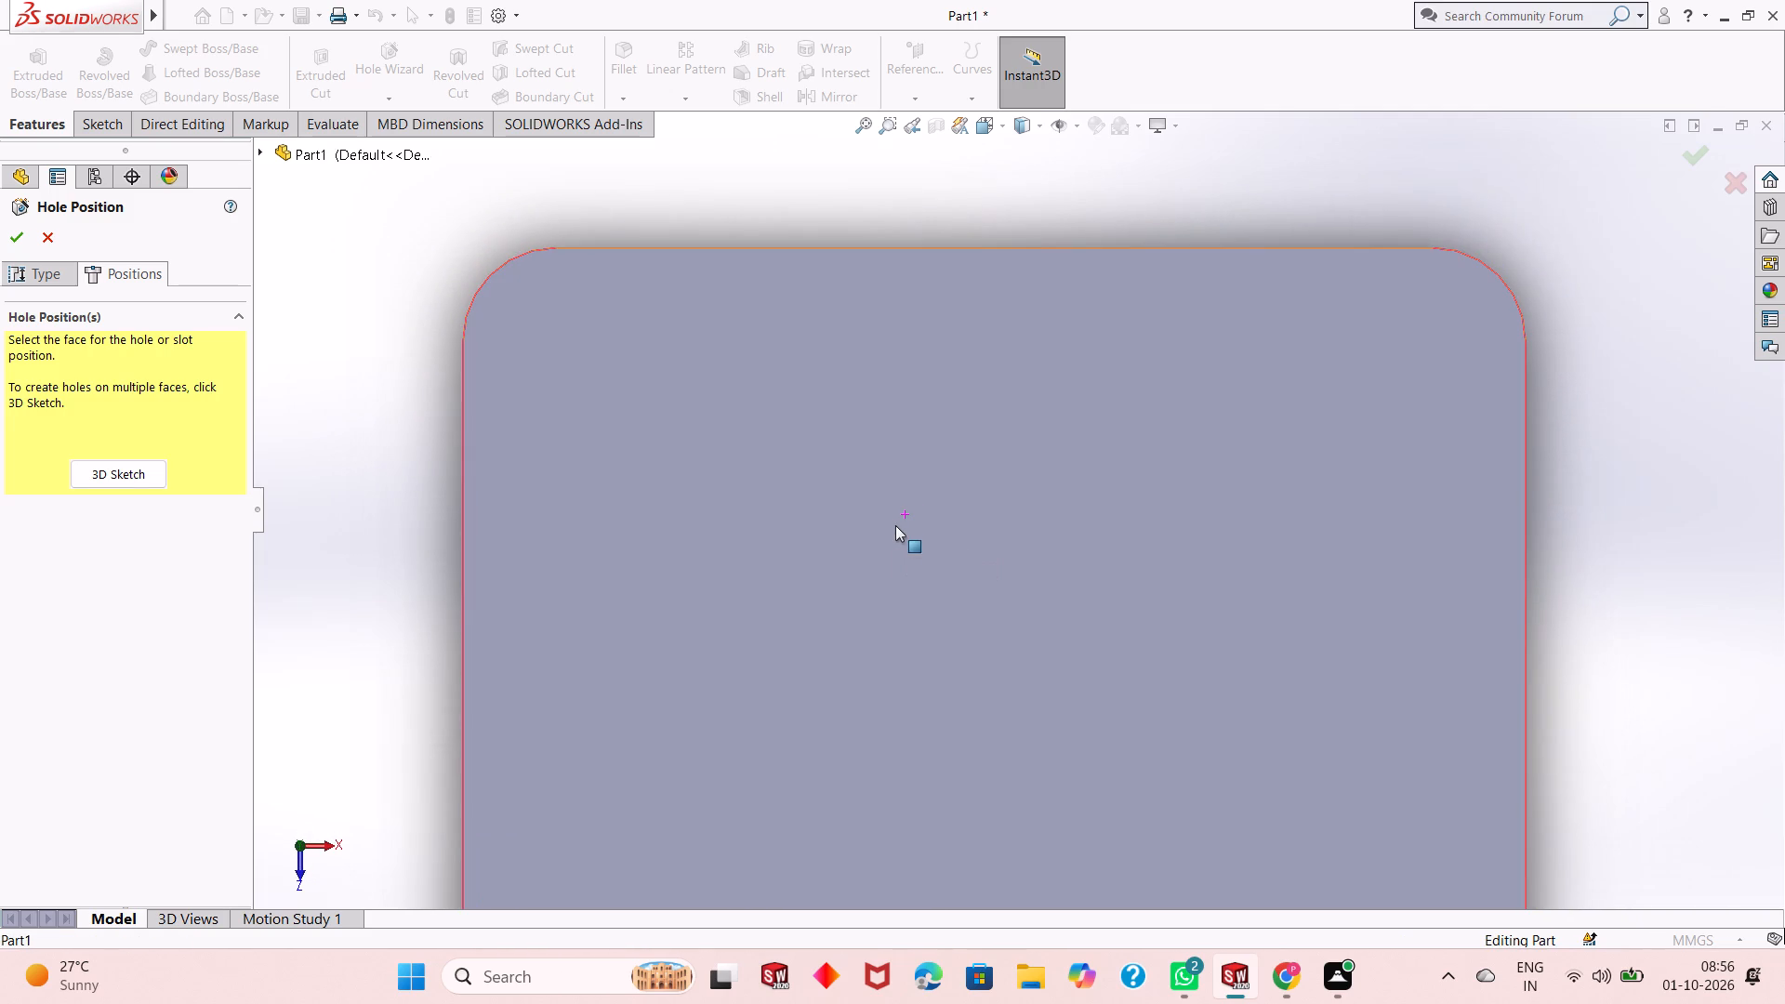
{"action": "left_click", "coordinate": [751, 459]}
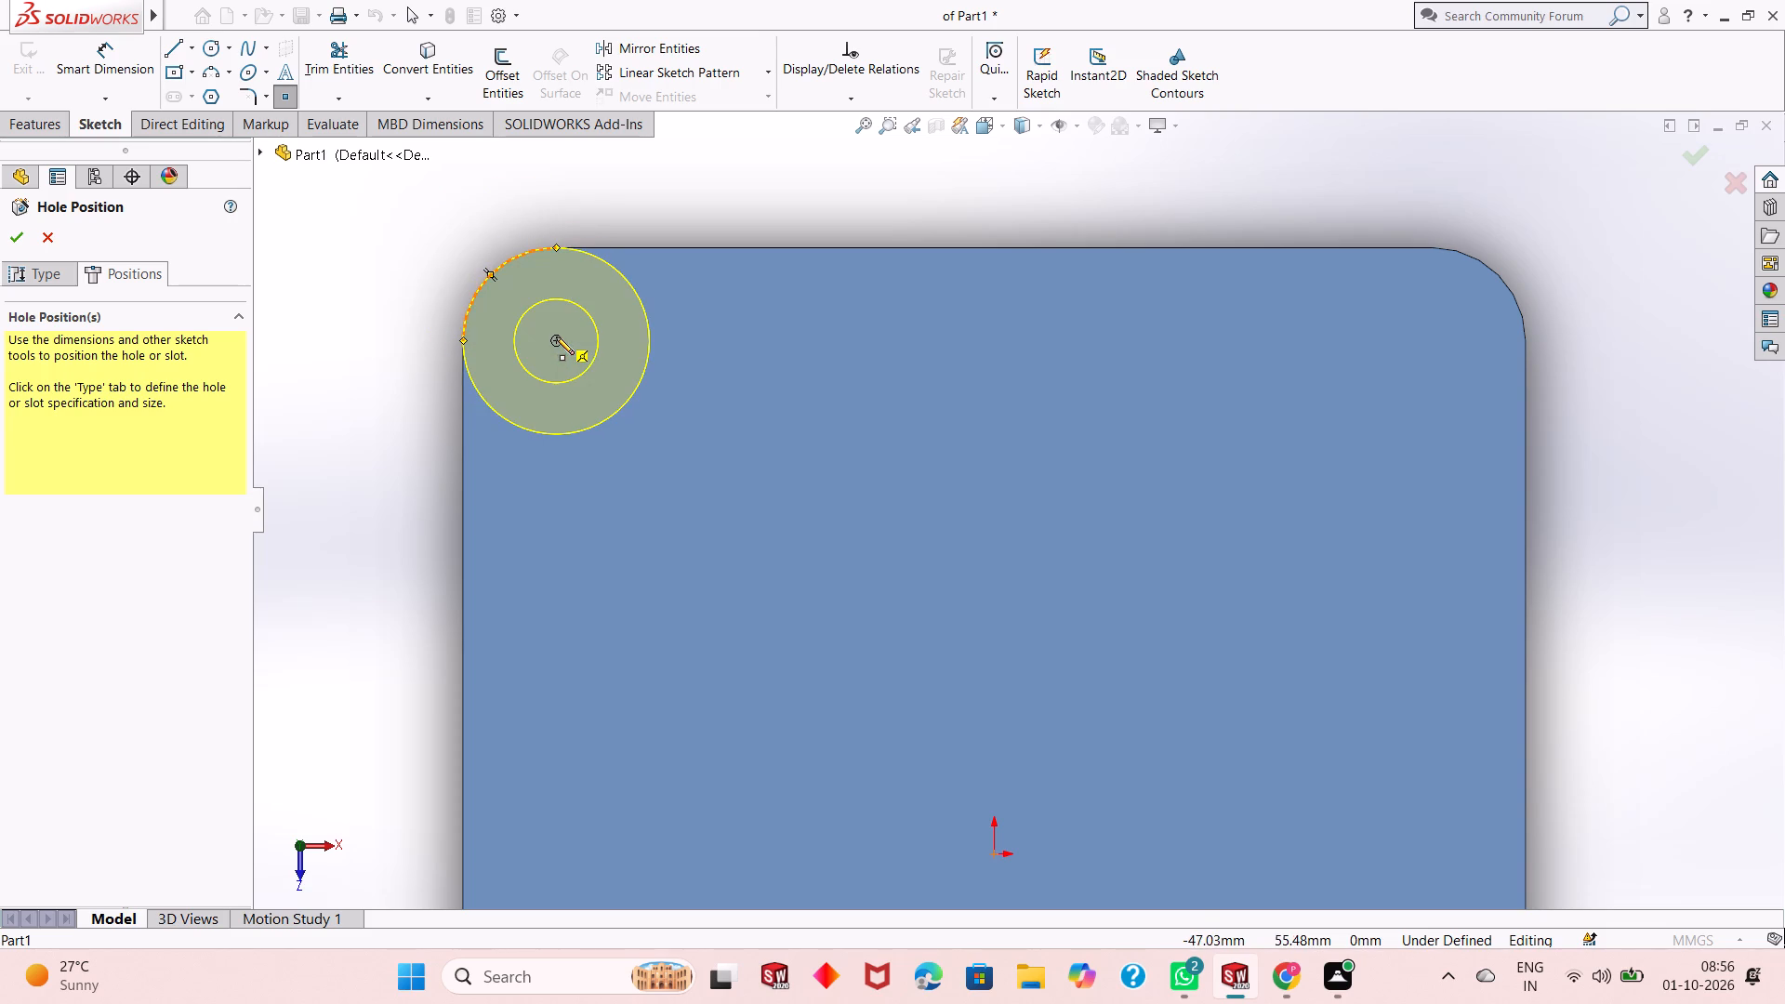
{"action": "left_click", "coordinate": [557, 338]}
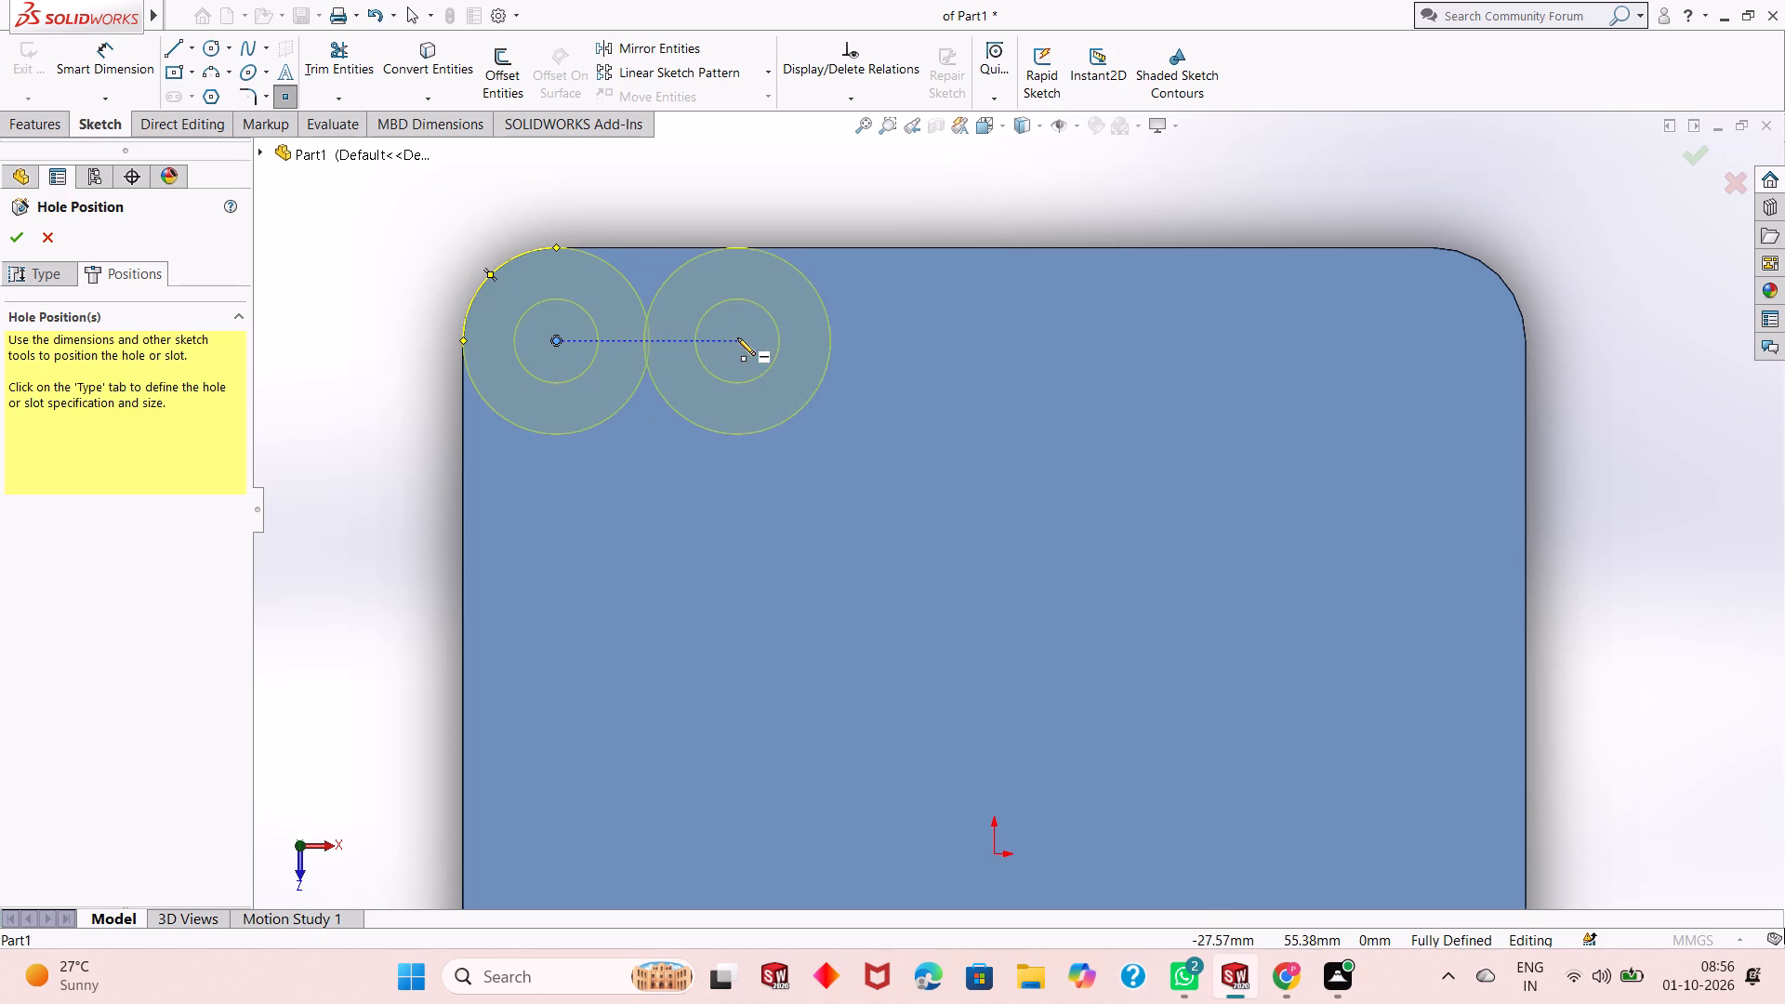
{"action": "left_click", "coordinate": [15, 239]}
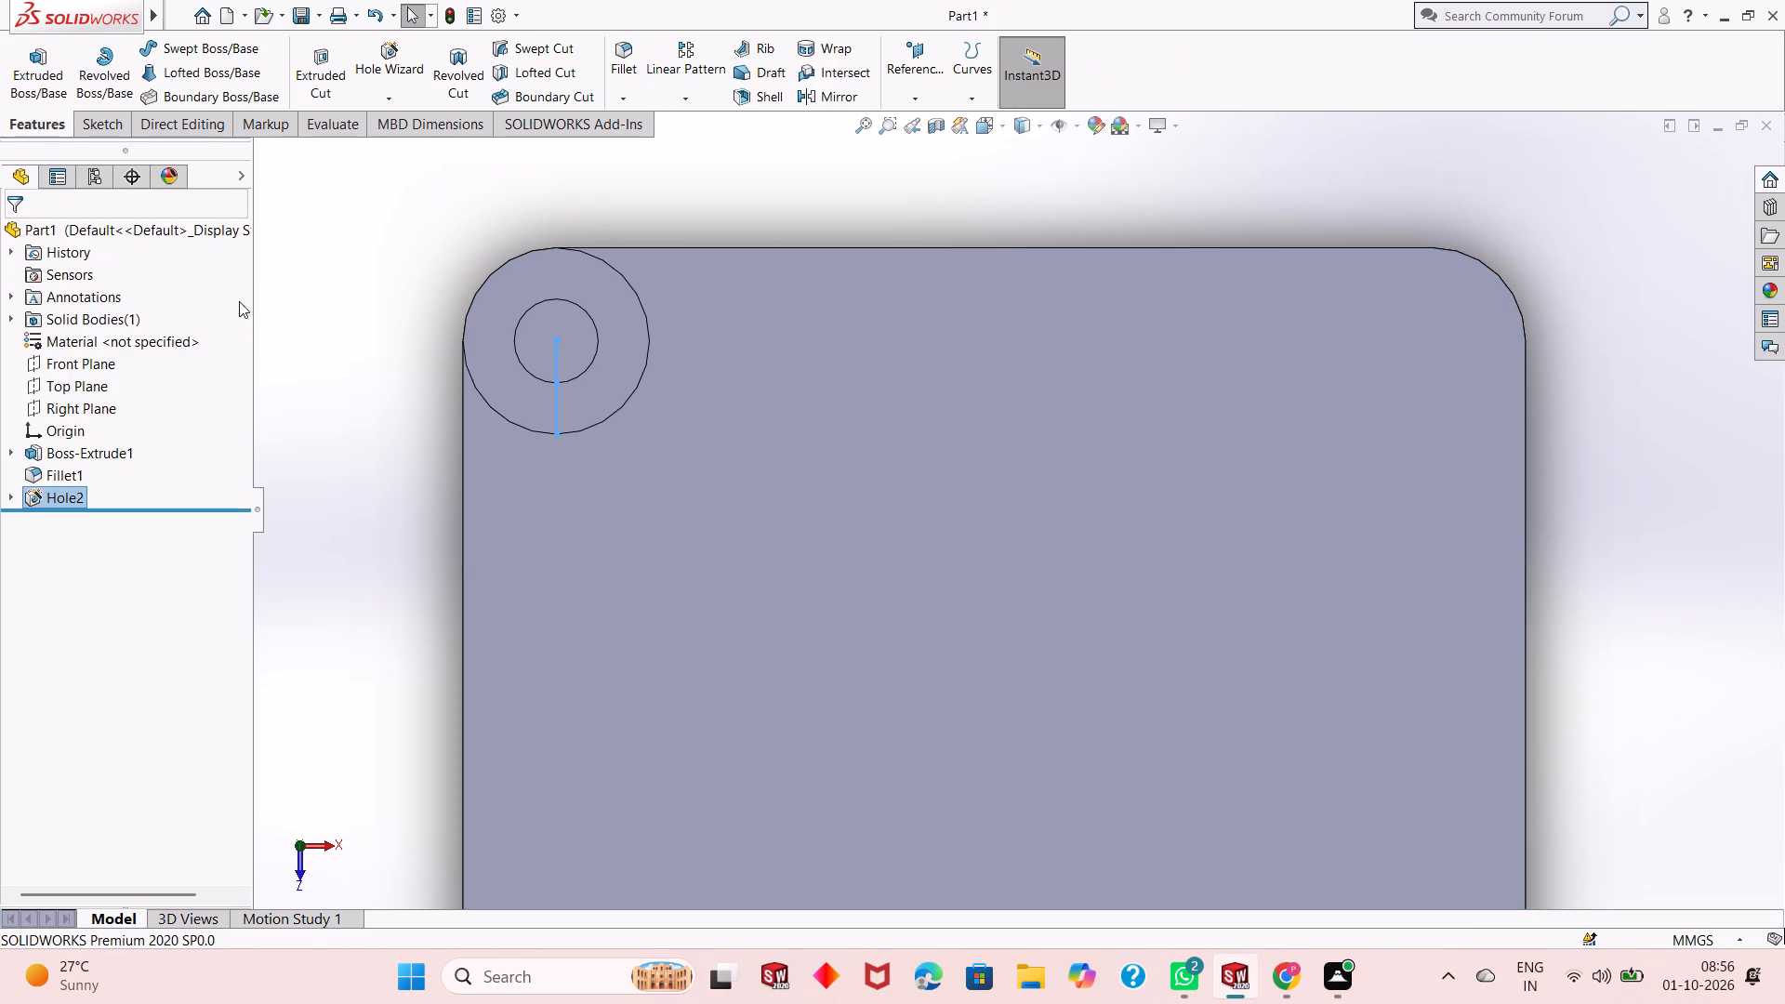
Examine the counterbored corner hole from several angles, checking where the counterbore meets the plate's top face and side edges.
{"action": "middle_click_drag", "start_coordinate": [755, 485], "coordinate": [779, 356]}
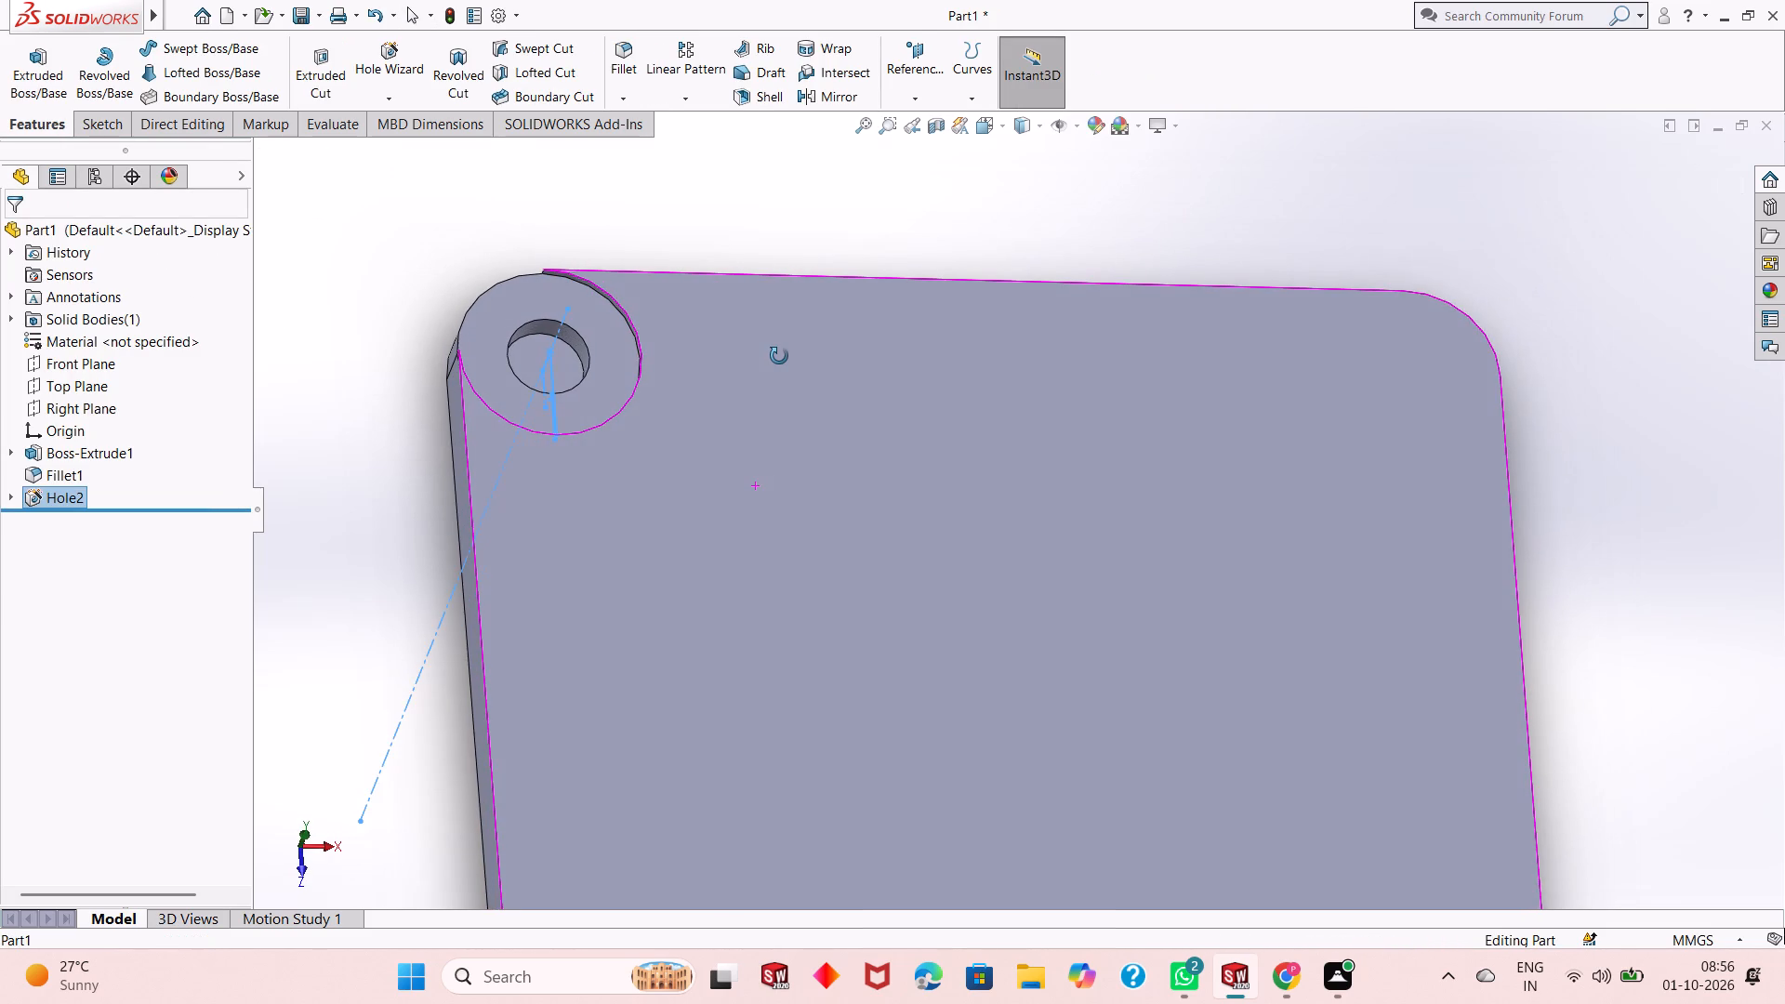
{"action": "middle_click_drag", "start_coordinate": [779, 356], "coordinate": [906, 493]}
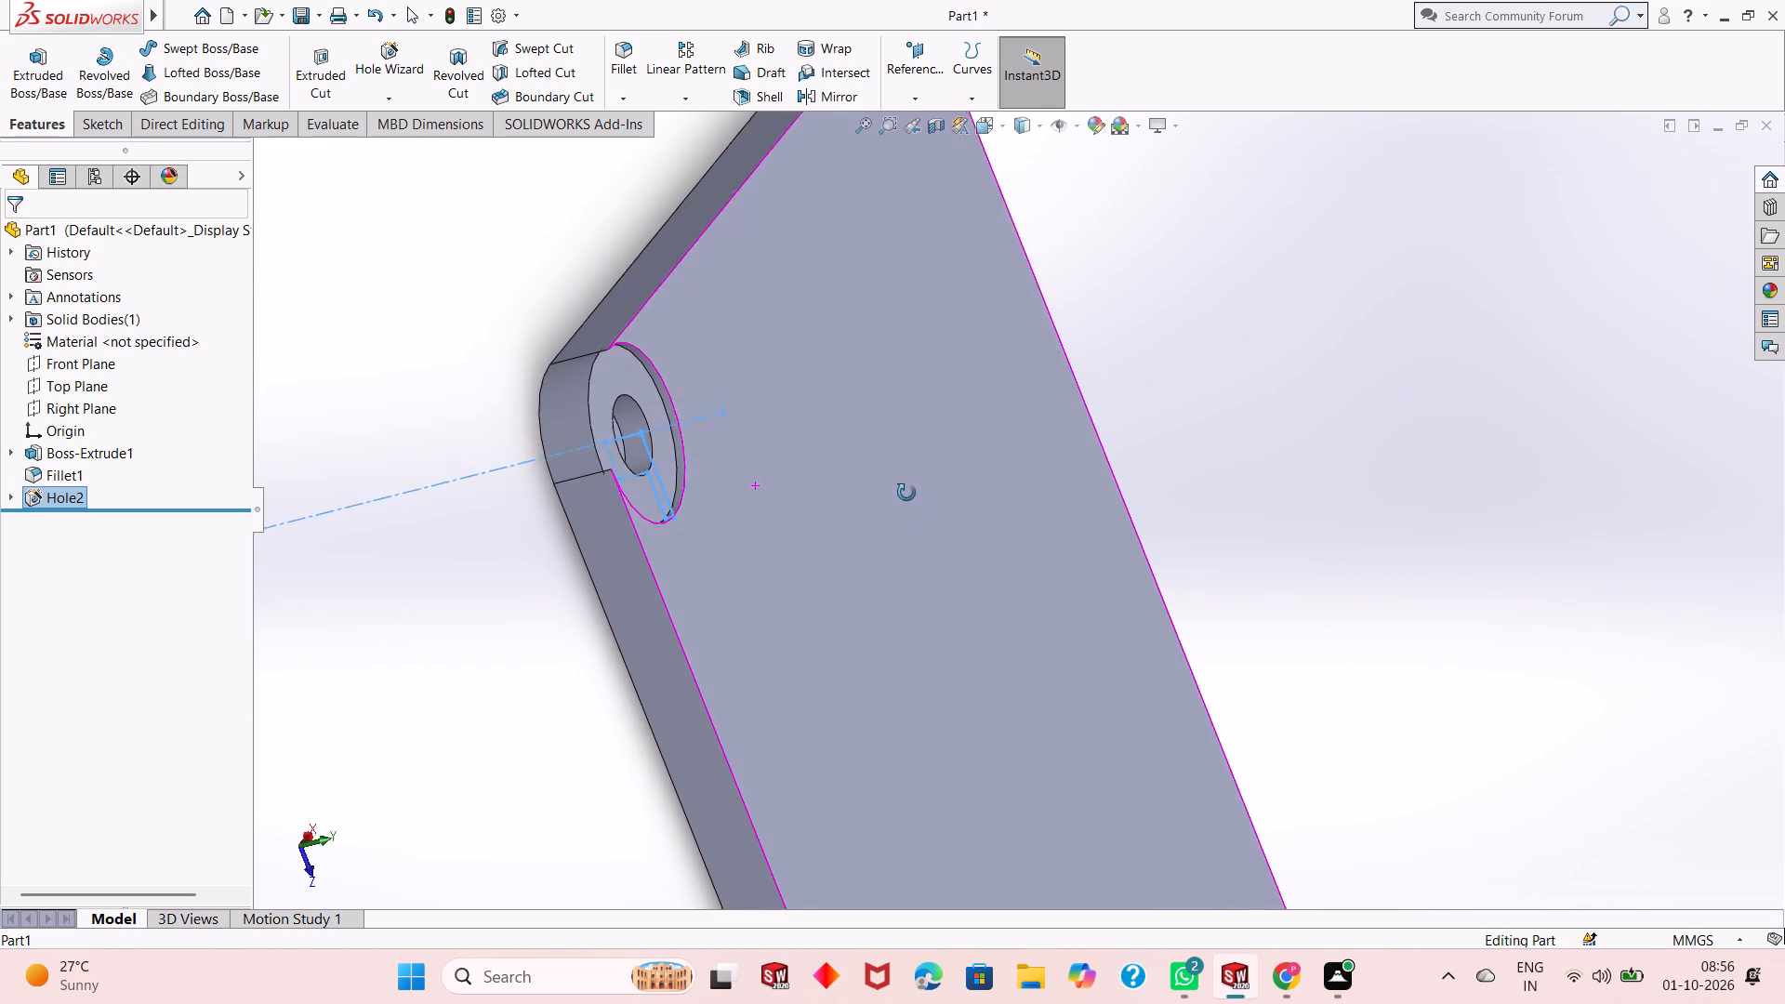
{"action": "middle_click_drag", "start_coordinate": [906, 493], "coordinate": [923, 556]}
{"action": "scroll", "coordinate": [669, 539], "scroll_direction": "up", "scroll_amount": 2}
{"action": "left_click", "coordinate": [612, 538]}
{"action": "middle_click_drag", "start_coordinate": [827, 529], "coordinate": [699, 308]}
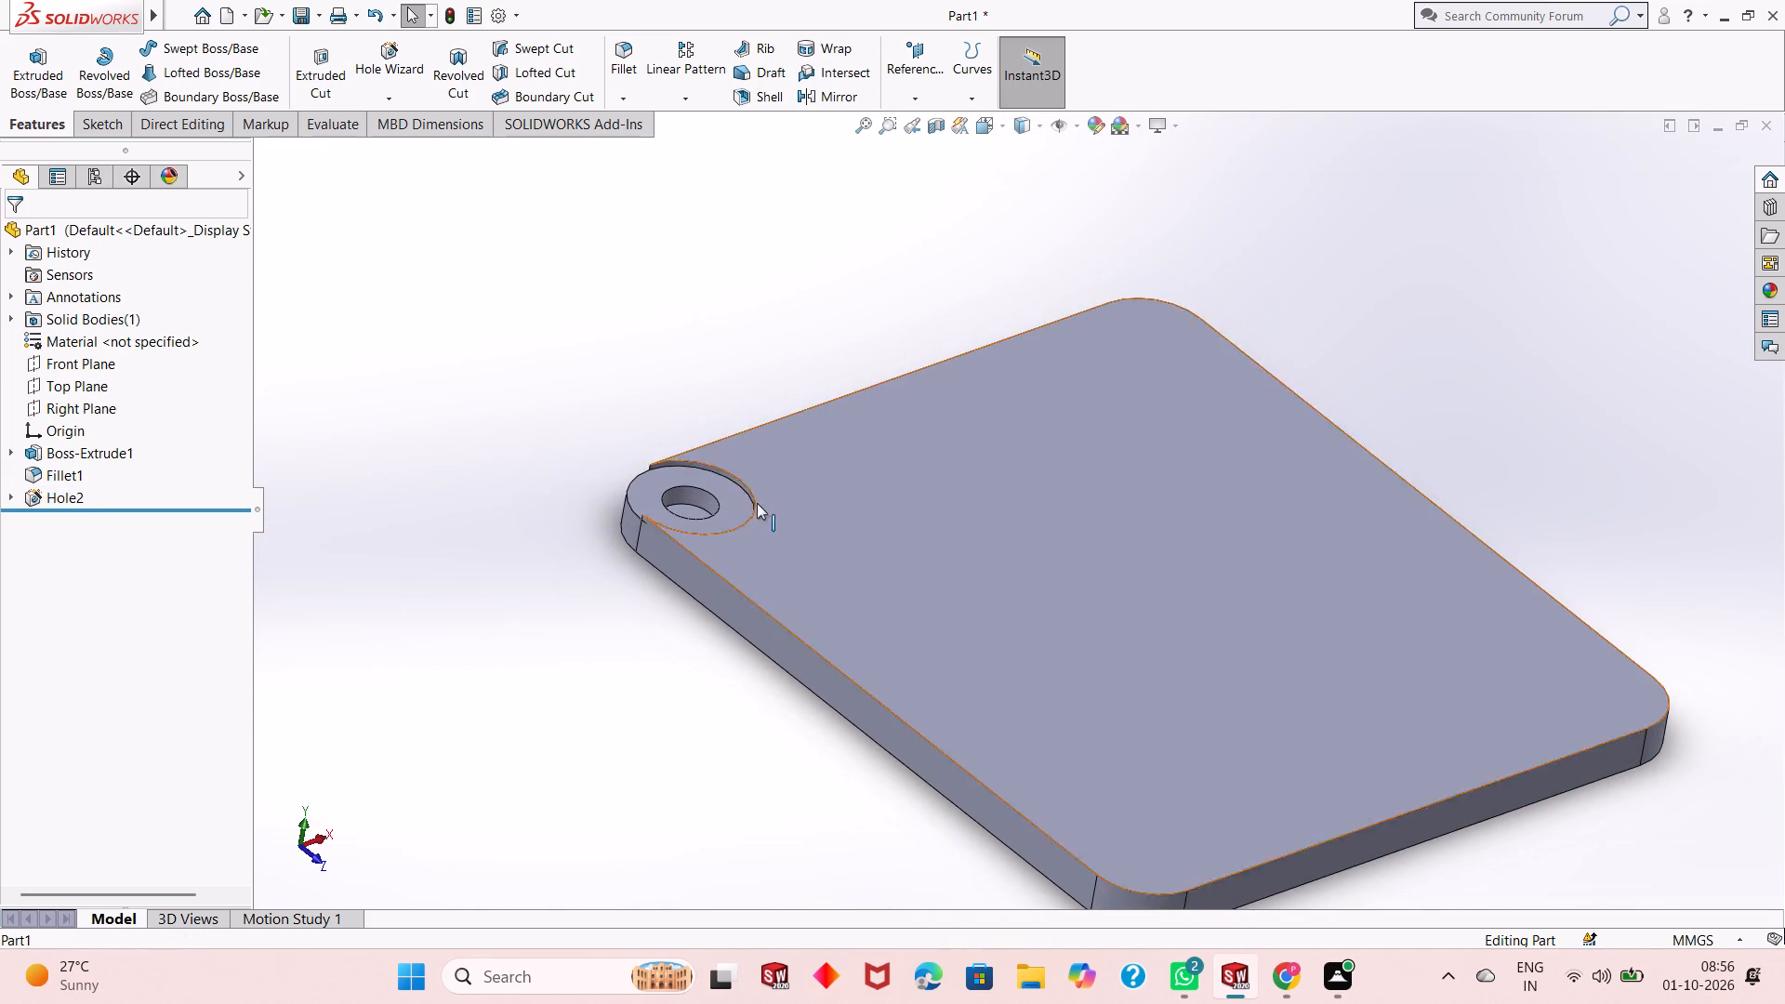
{"action": "scroll", "coordinate": [743, 517], "scroll_direction": "down", "scroll_amount": 3}
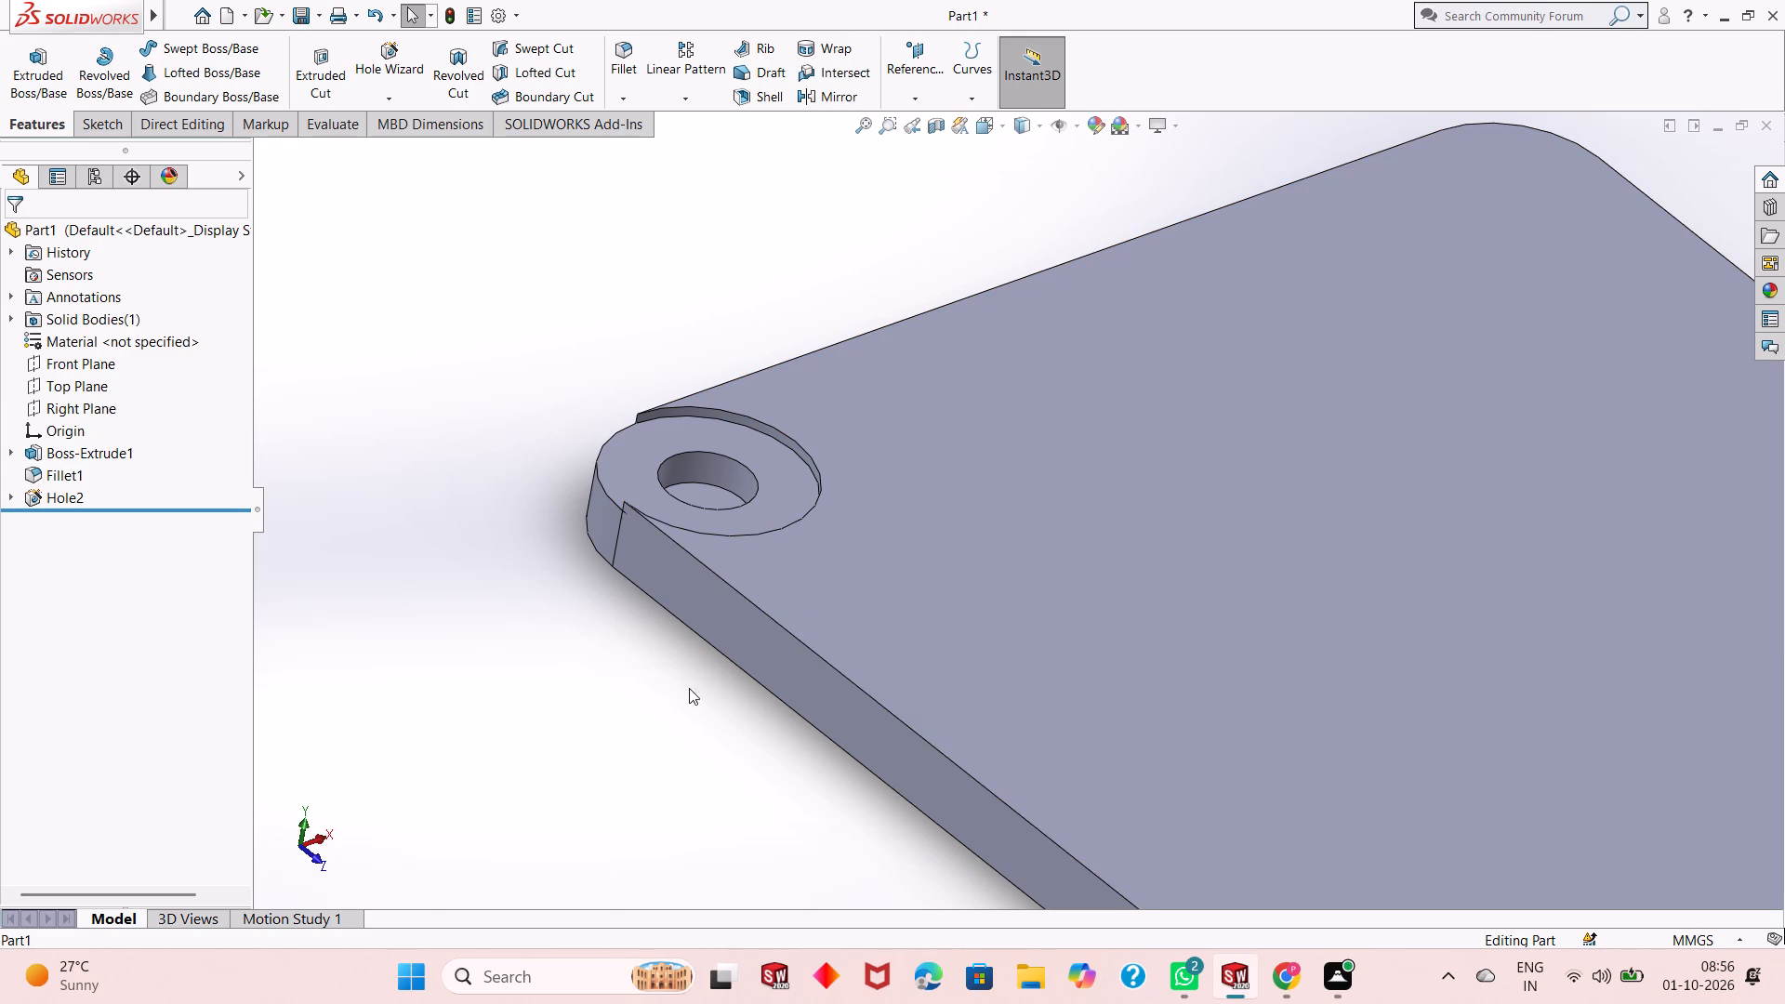
{"action": "middle_click_drag", "start_coordinate": [688, 691], "coordinate": [802, 592]}
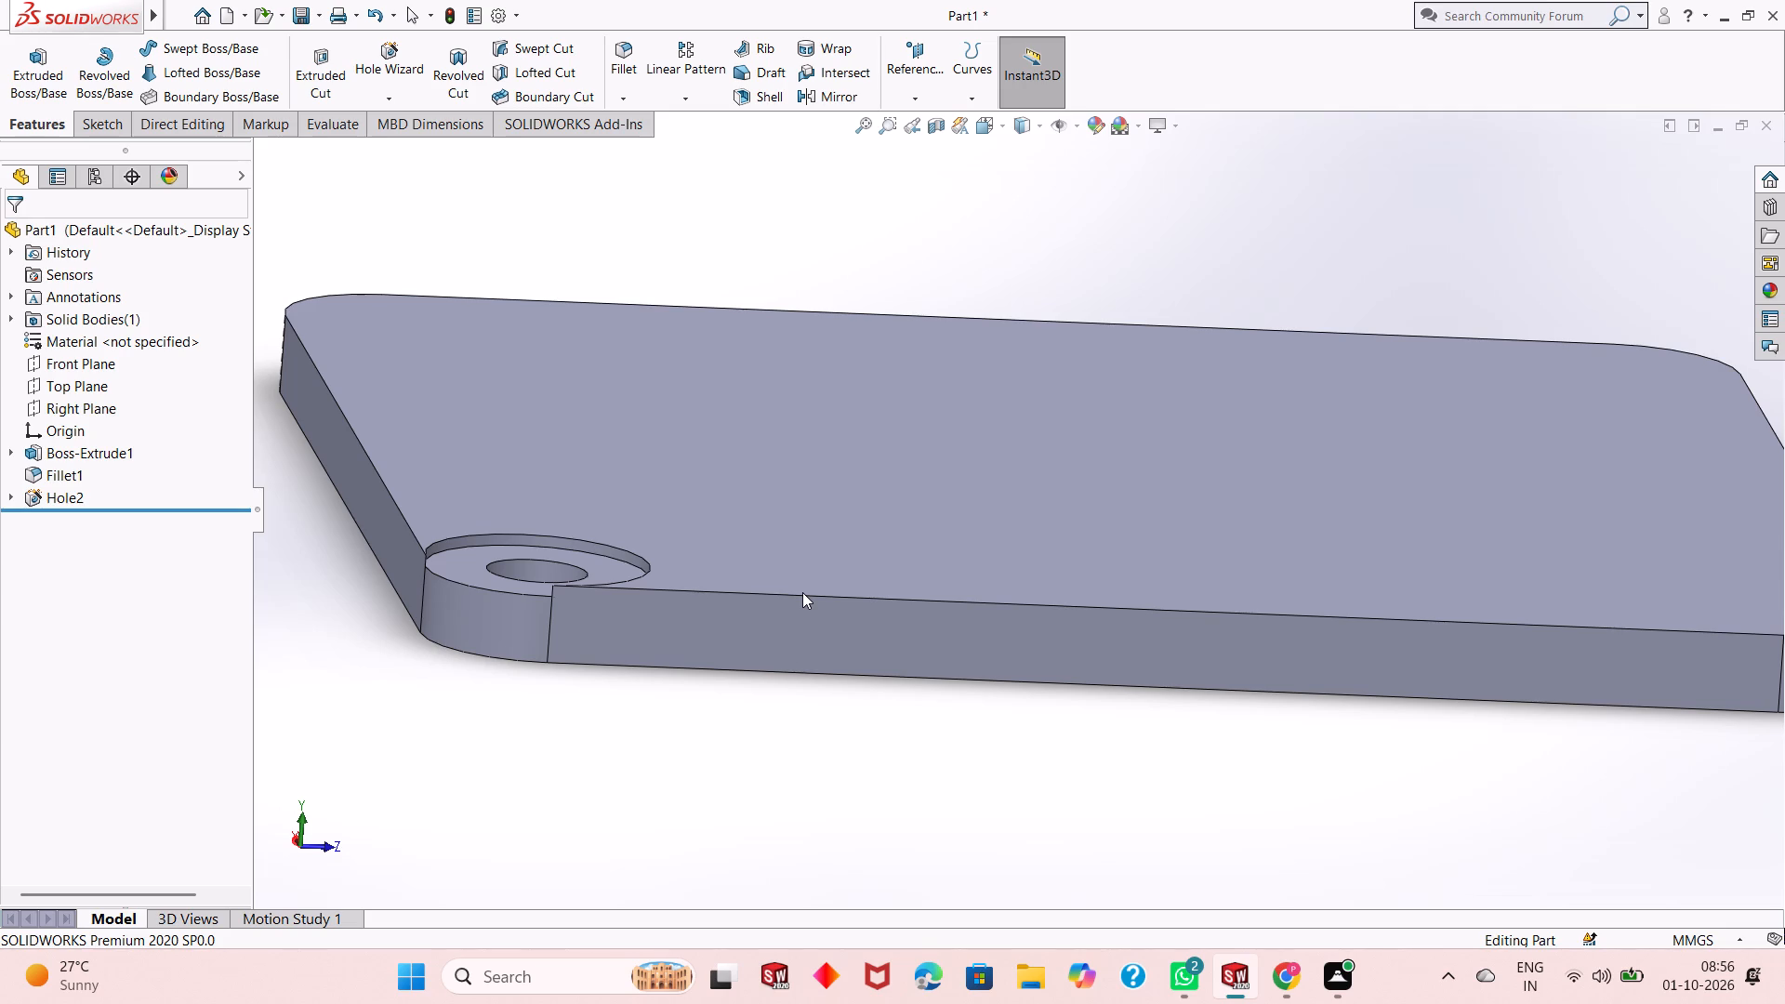
{"action": "scroll", "coordinate": [802, 592], "scroll_direction": "down", "scroll_amount": 2}
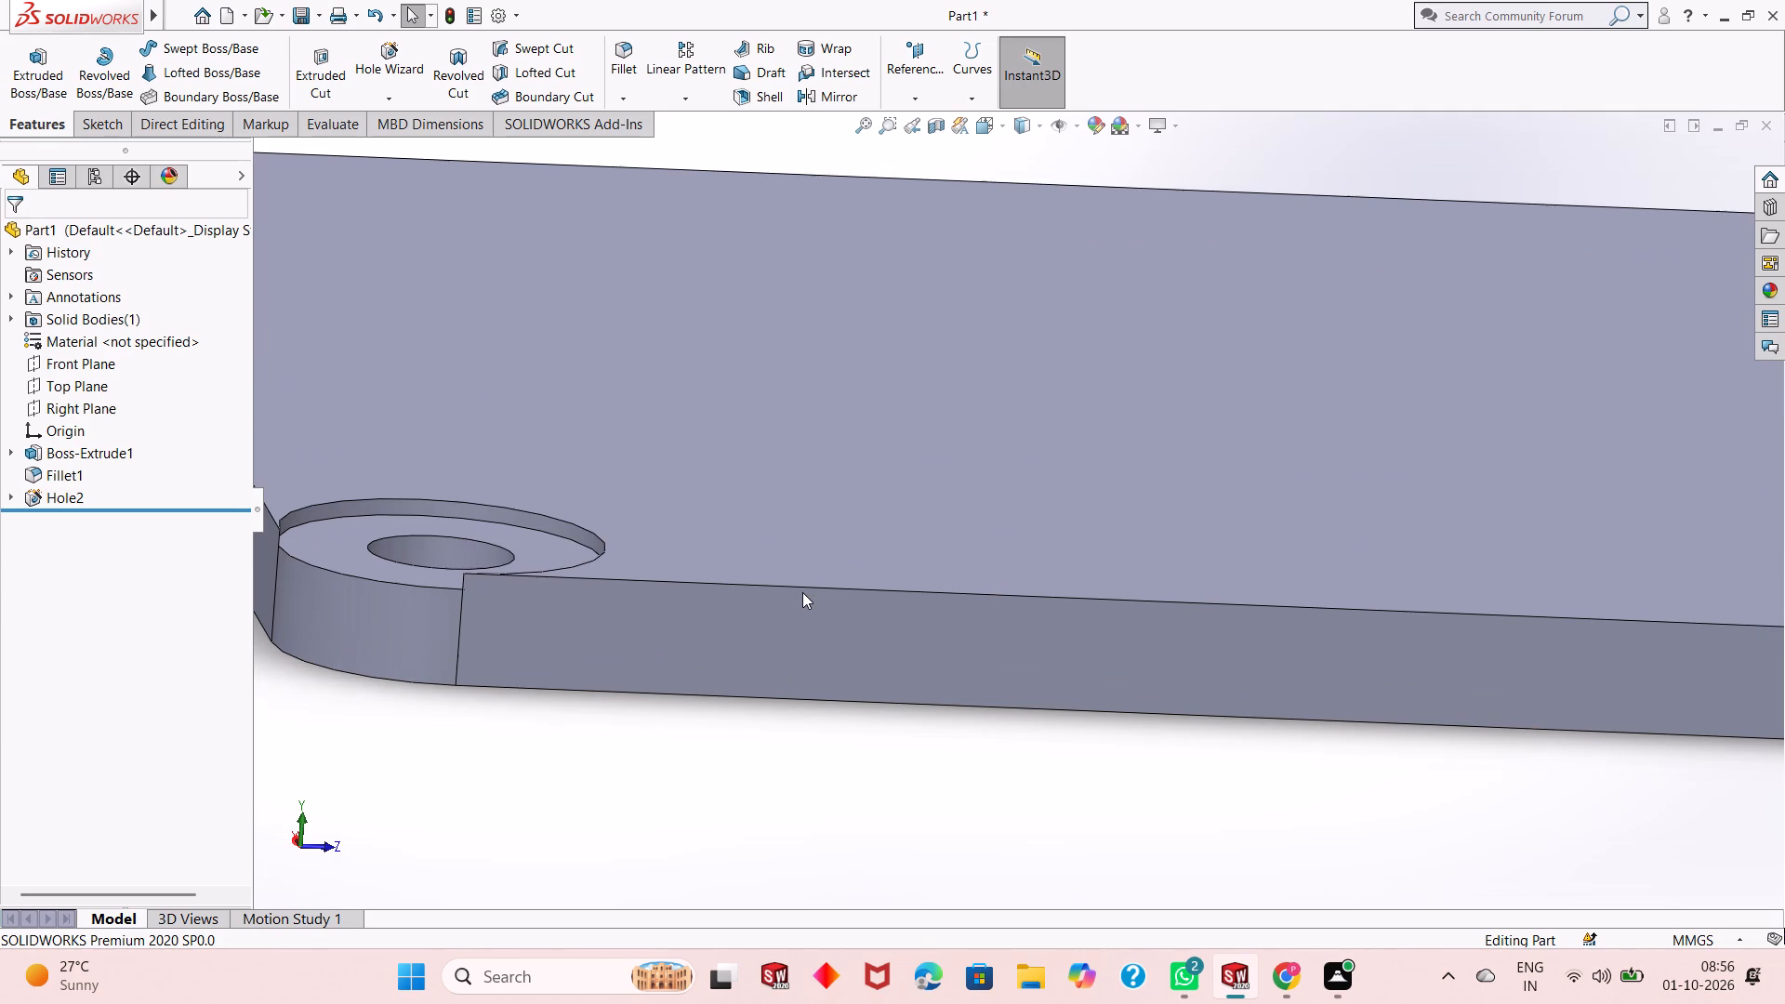
{"action": "scroll", "coordinate": [779, 592], "scroll_direction": "up", "scroll_amount": 1}
{"action": "middle_click_drag", "start_coordinate": [845, 552], "coordinate": [825, 567]}
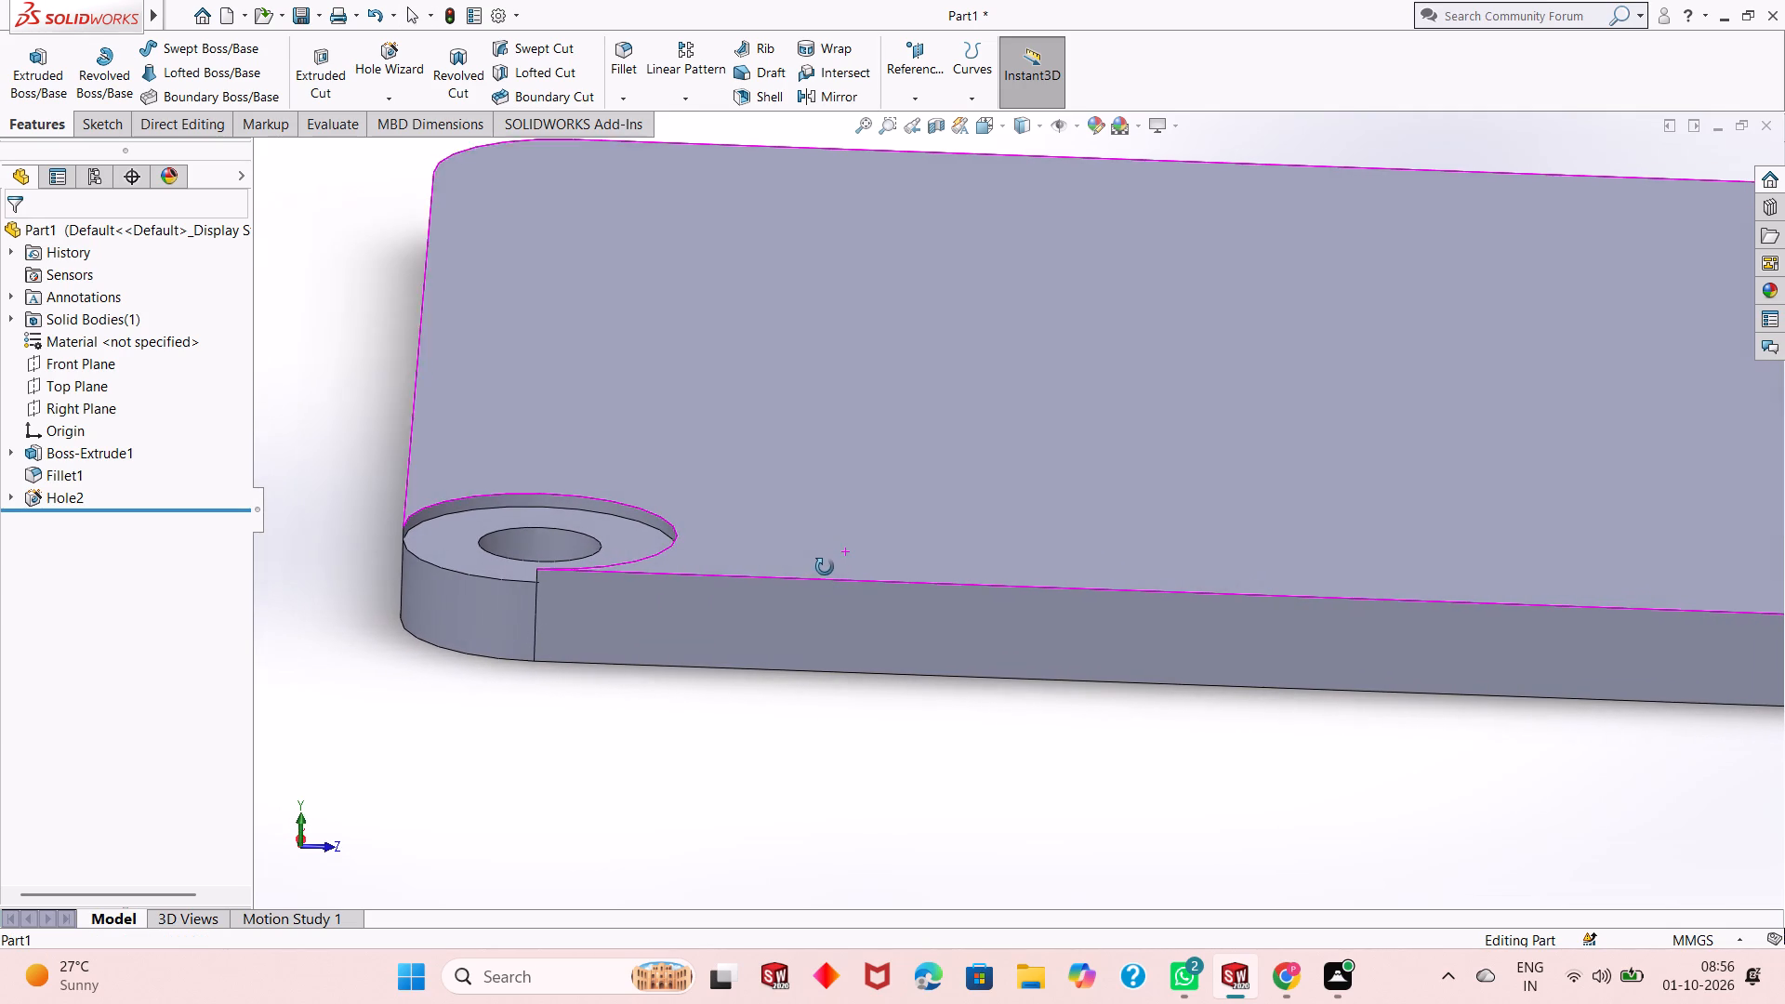
{"action": "middle_click_drag", "start_coordinate": [825, 567], "coordinate": [819, 570]}
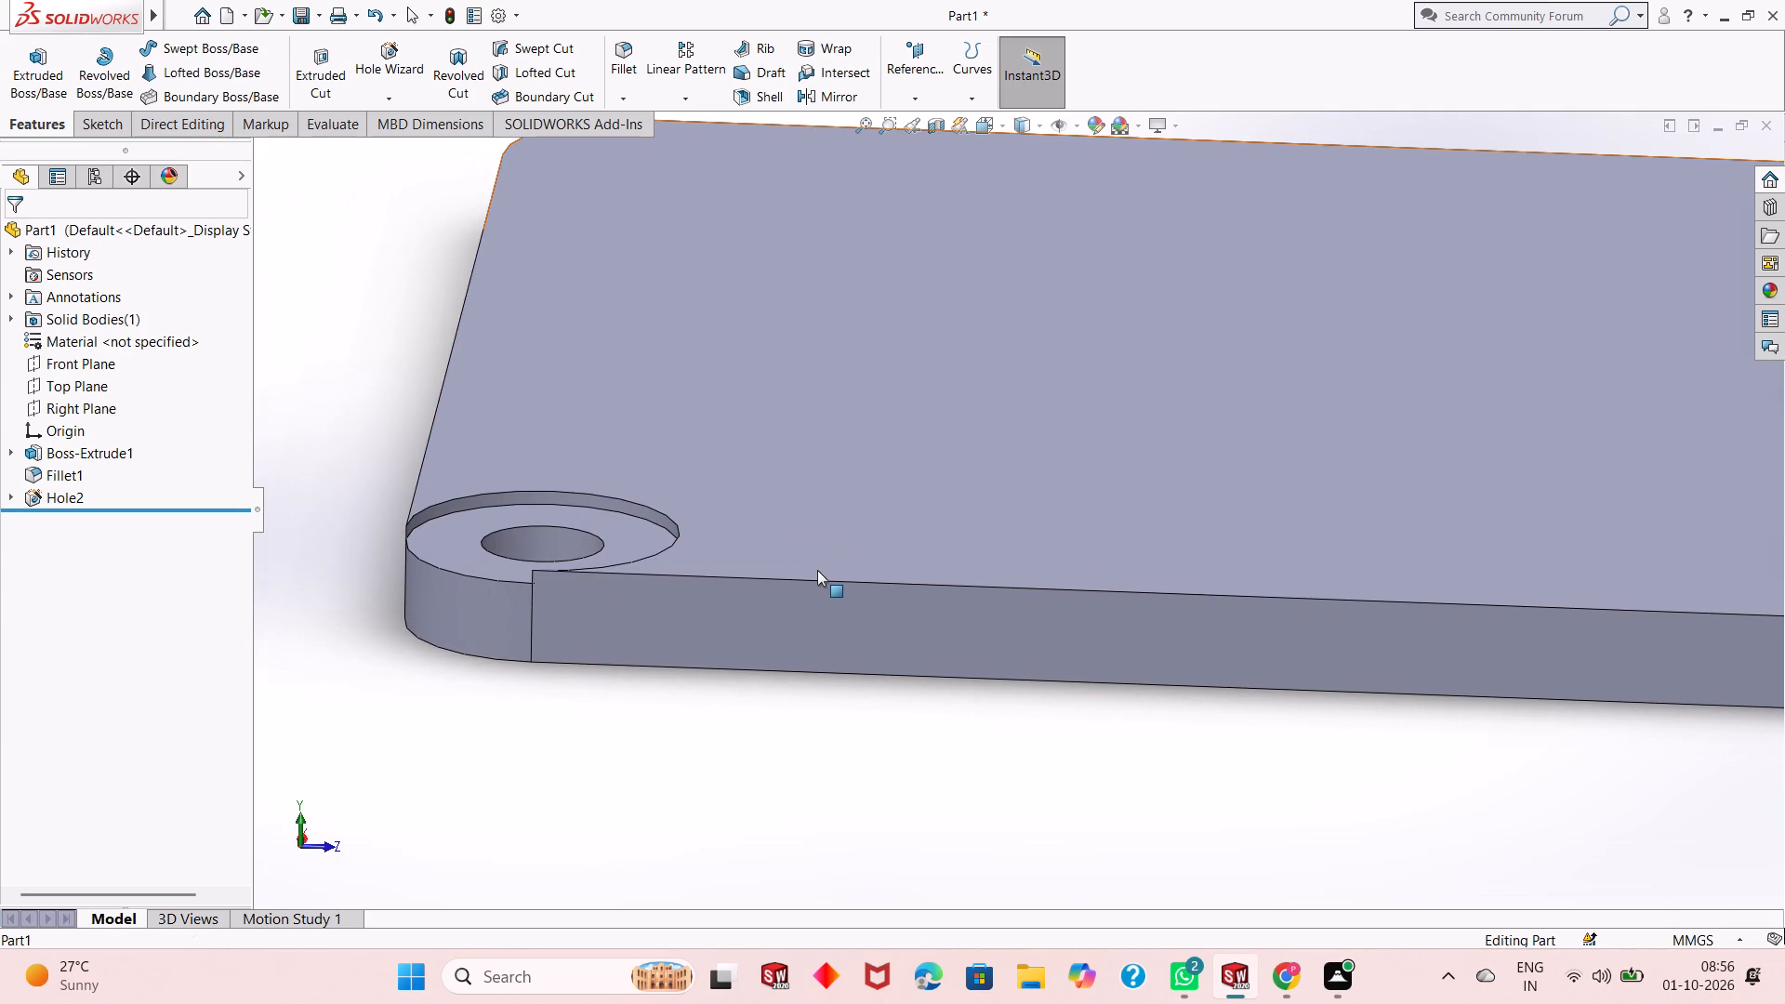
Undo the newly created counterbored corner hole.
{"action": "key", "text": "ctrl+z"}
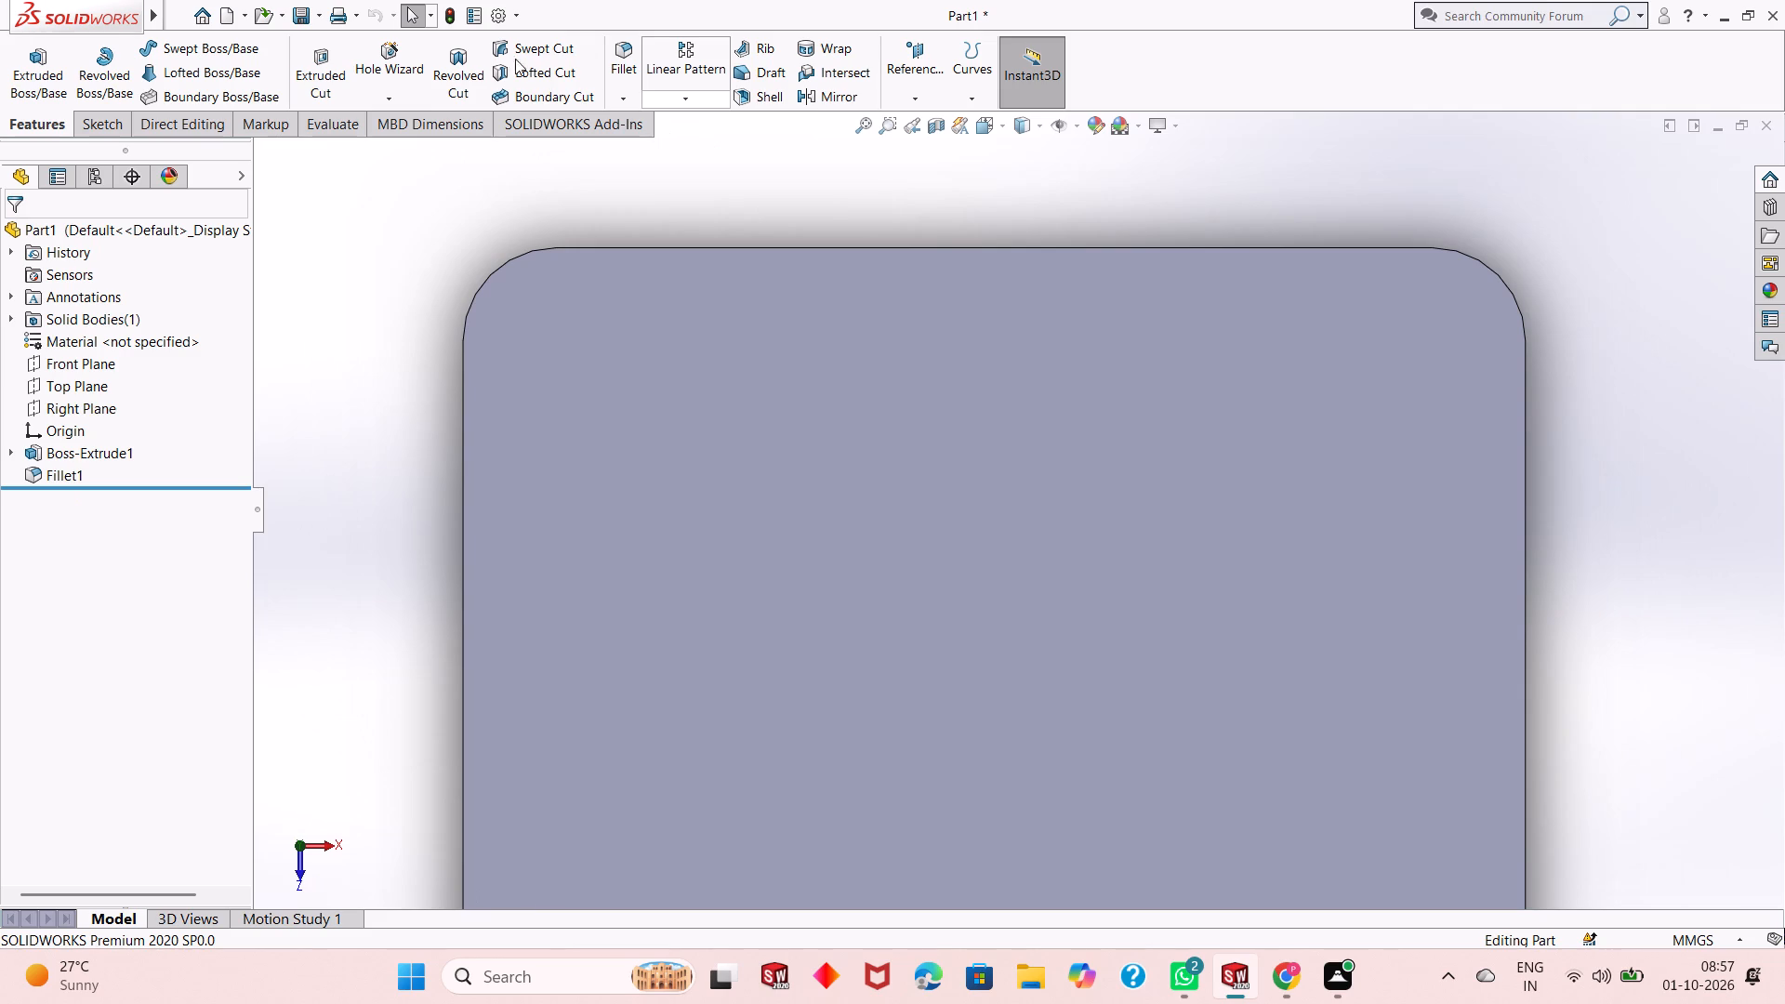
Start a Counterbored legacy hole on the plate's top face and position it at the centres of both upper corner fillets.
{"action": "left_click", "coordinate": [382, 73]}
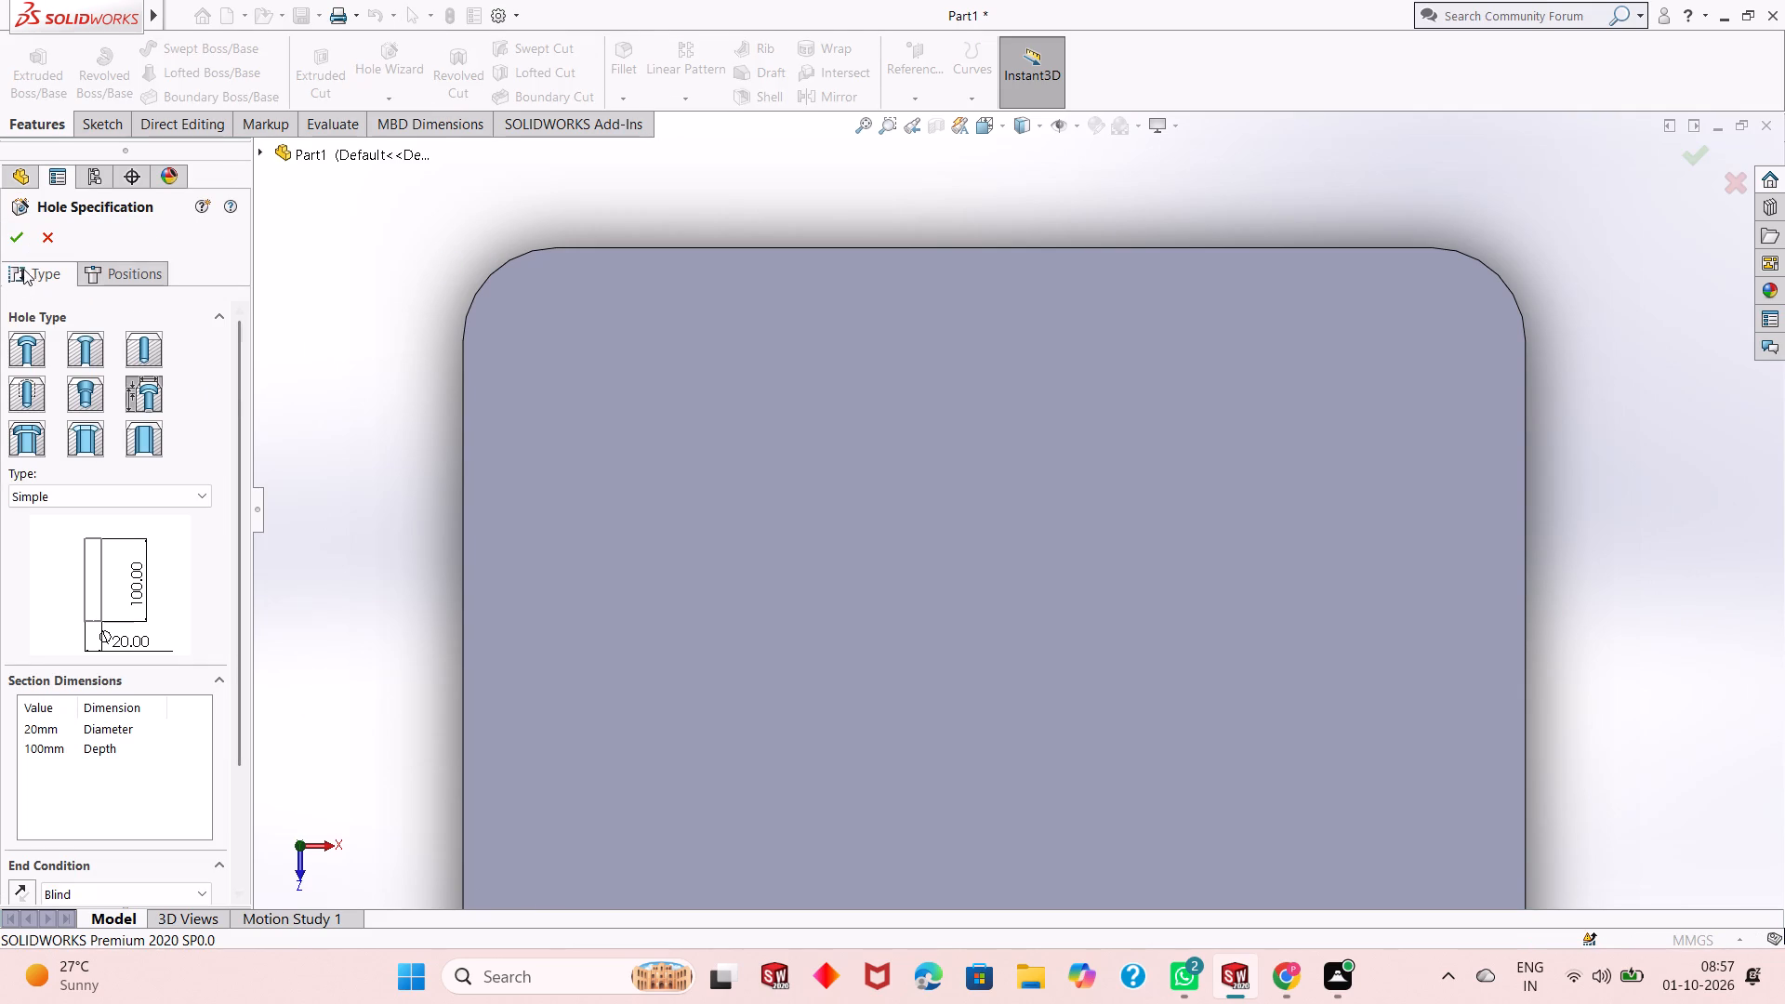
{"action": "left_click", "coordinate": [139, 499]}
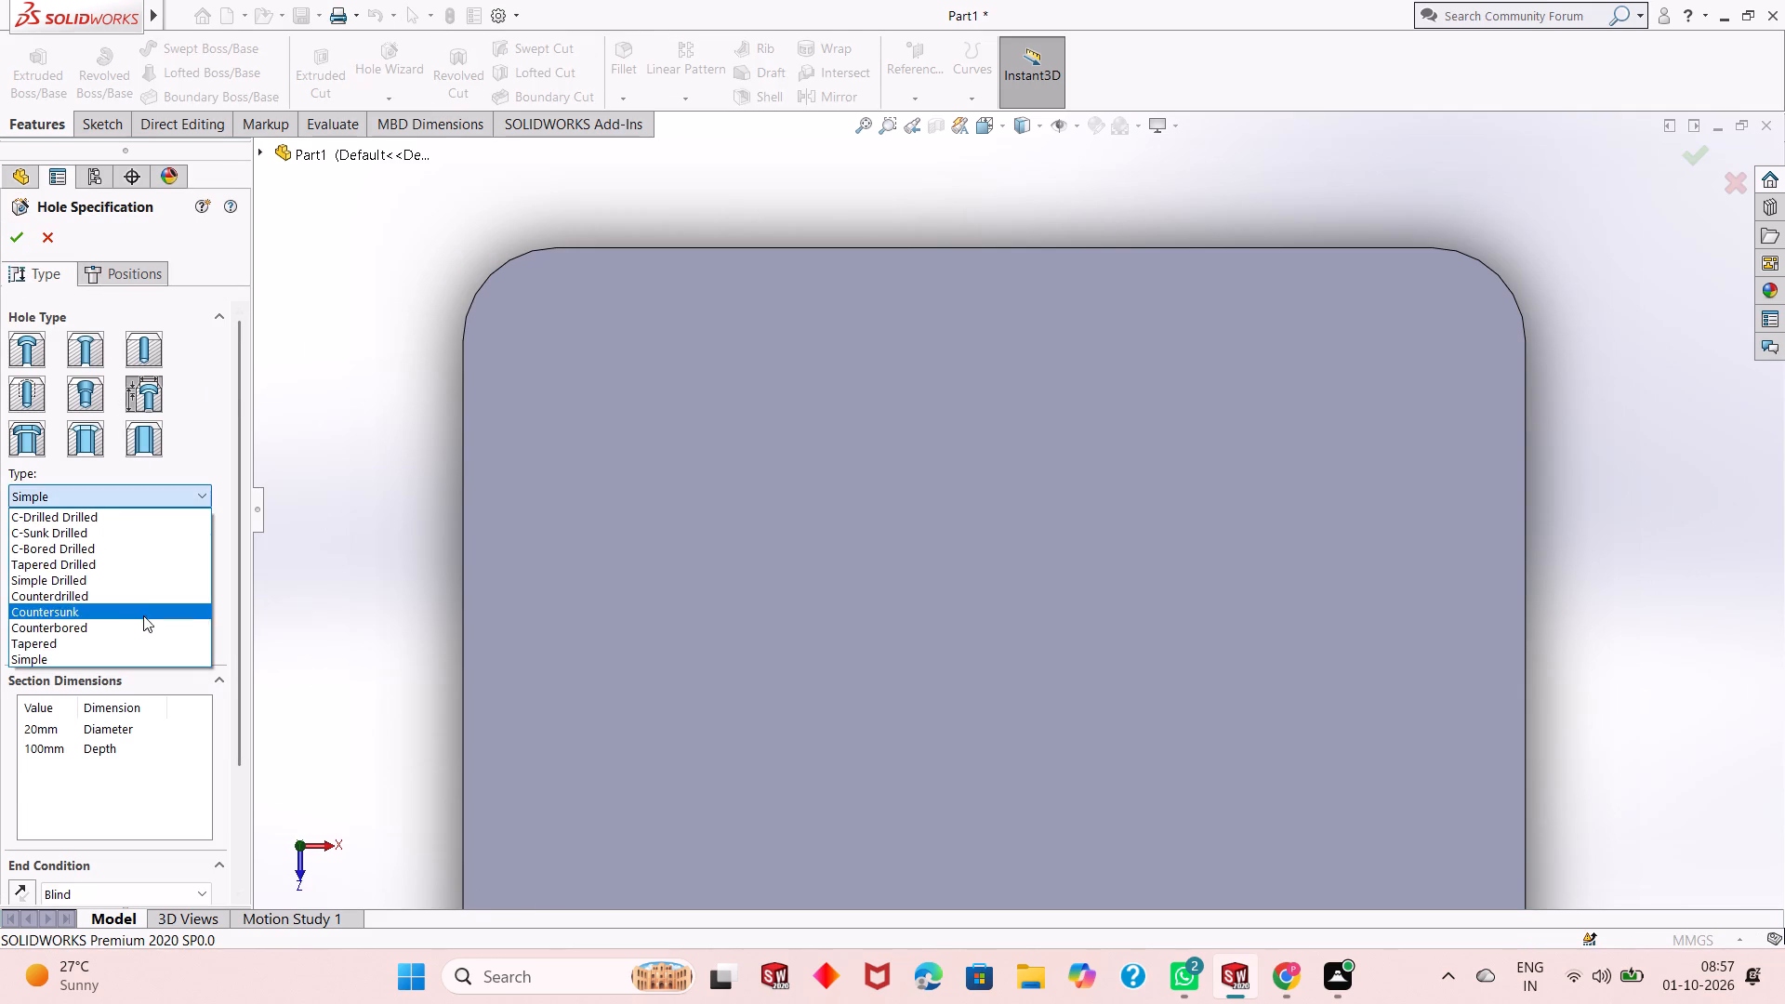
{"action": "left_click", "coordinate": [148, 627]}
{"action": "left_click", "coordinate": [102, 280]}
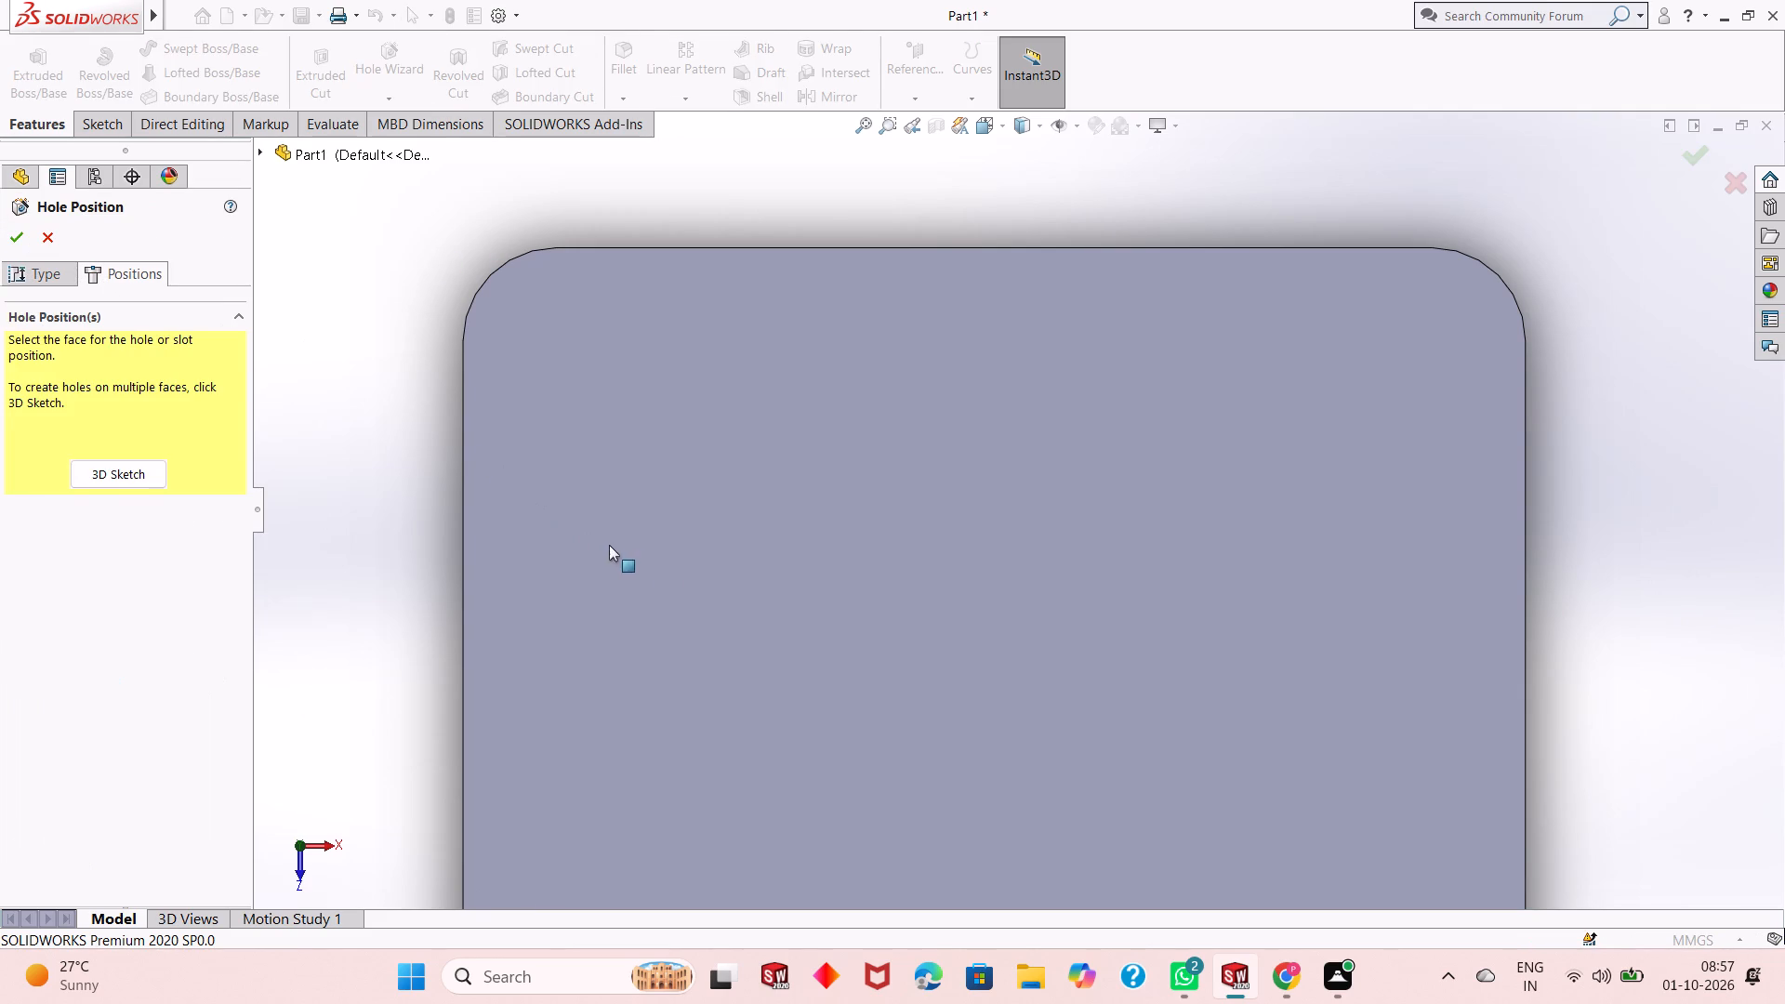
{"action": "left_click", "coordinate": [691, 569]}
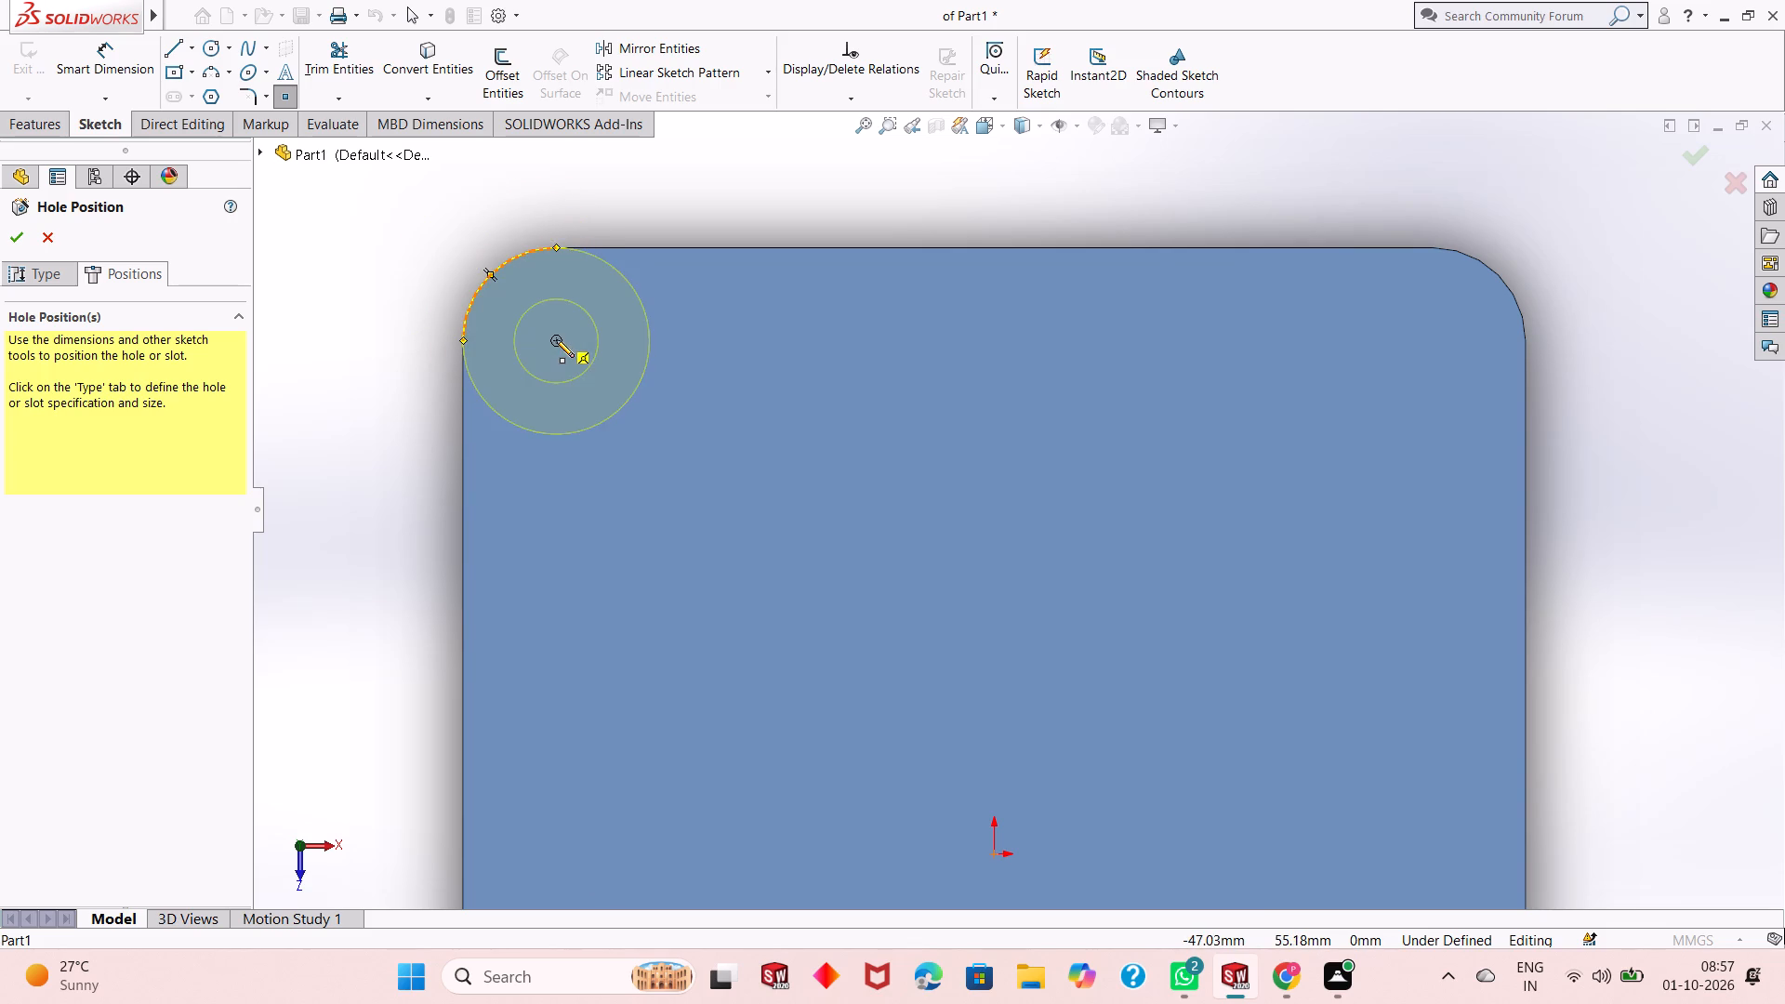
{"action": "left_click", "coordinate": [557, 339]}
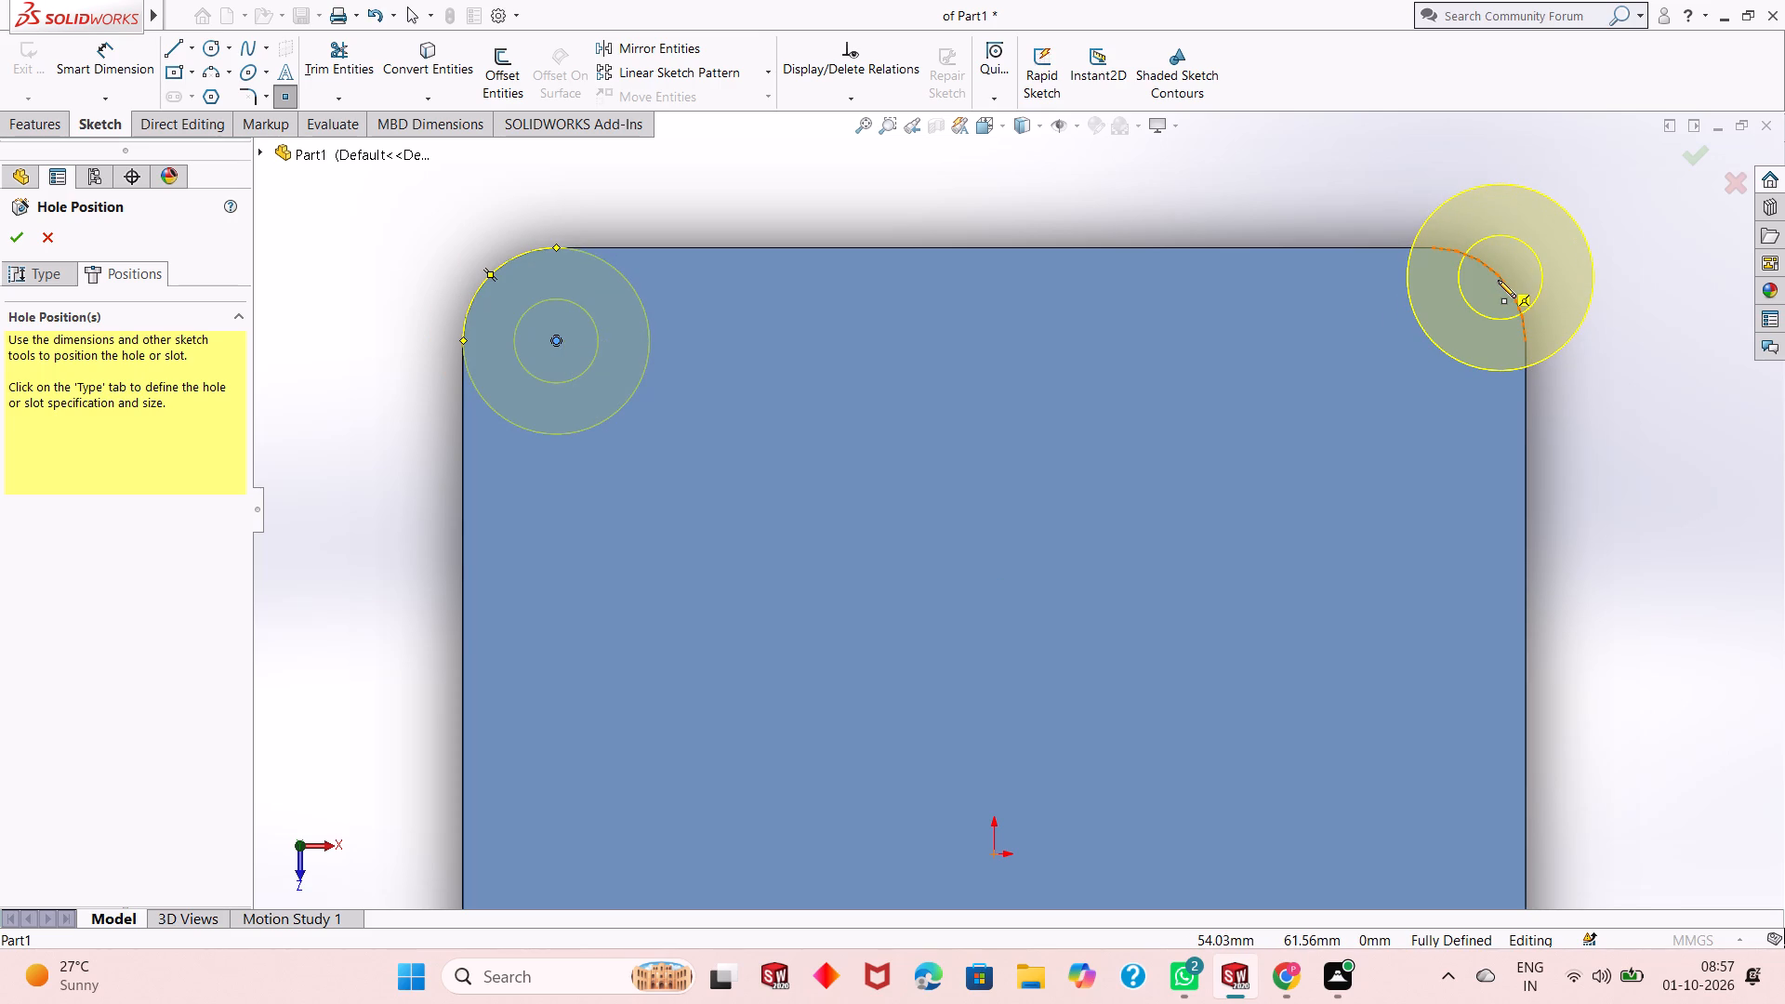
{"action": "left_click", "coordinate": [1431, 340]}
Position a third counterbored hole at the centre of the lower-left corner fillet on the plate's top face.
{"action": "scroll", "coordinate": [939, 224], "scroll_direction": "down", "scroll_amount": 2}
{"action": "scroll", "coordinate": [939, 224], "scroll_direction": "up", "scroll_amount": 3}
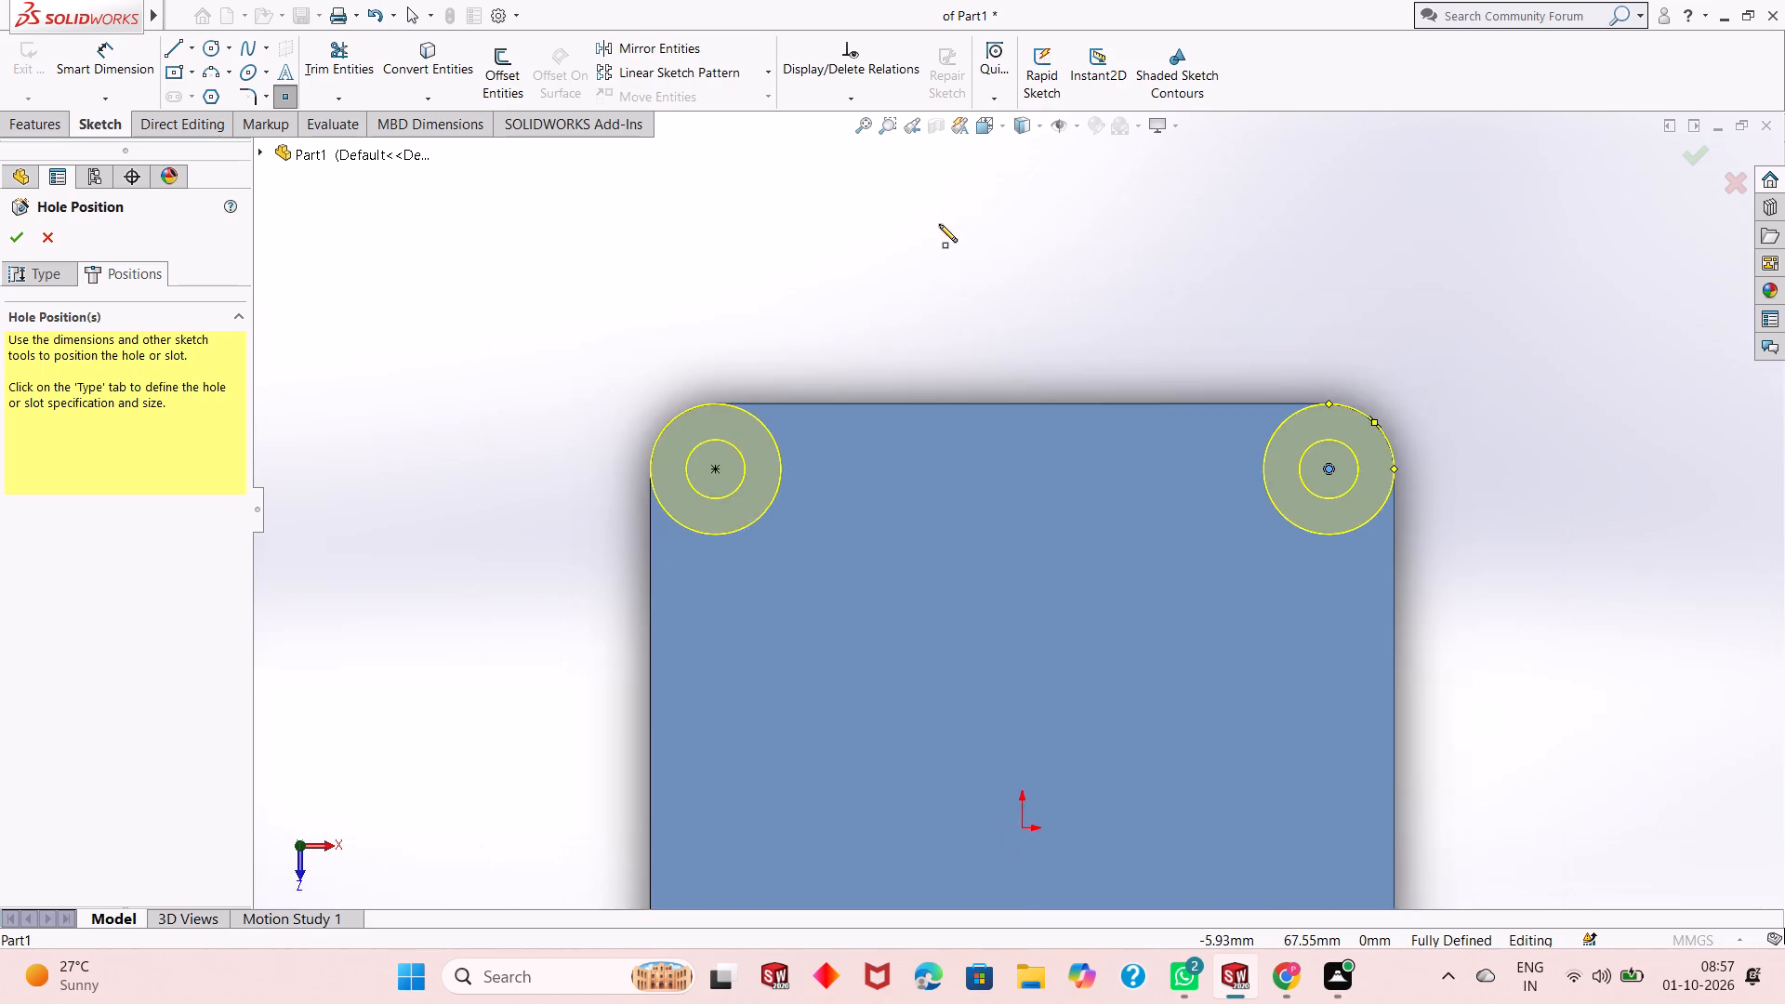
{"action": "scroll", "coordinate": [939, 224], "scroll_direction": "up", "scroll_amount": 2}
{"action": "scroll", "coordinate": [1038, 554], "scroll_direction": "up", "scroll_amount": 5}
{"action": "scroll", "coordinate": [1010, 767], "scroll_direction": "down", "scroll_amount": 3}
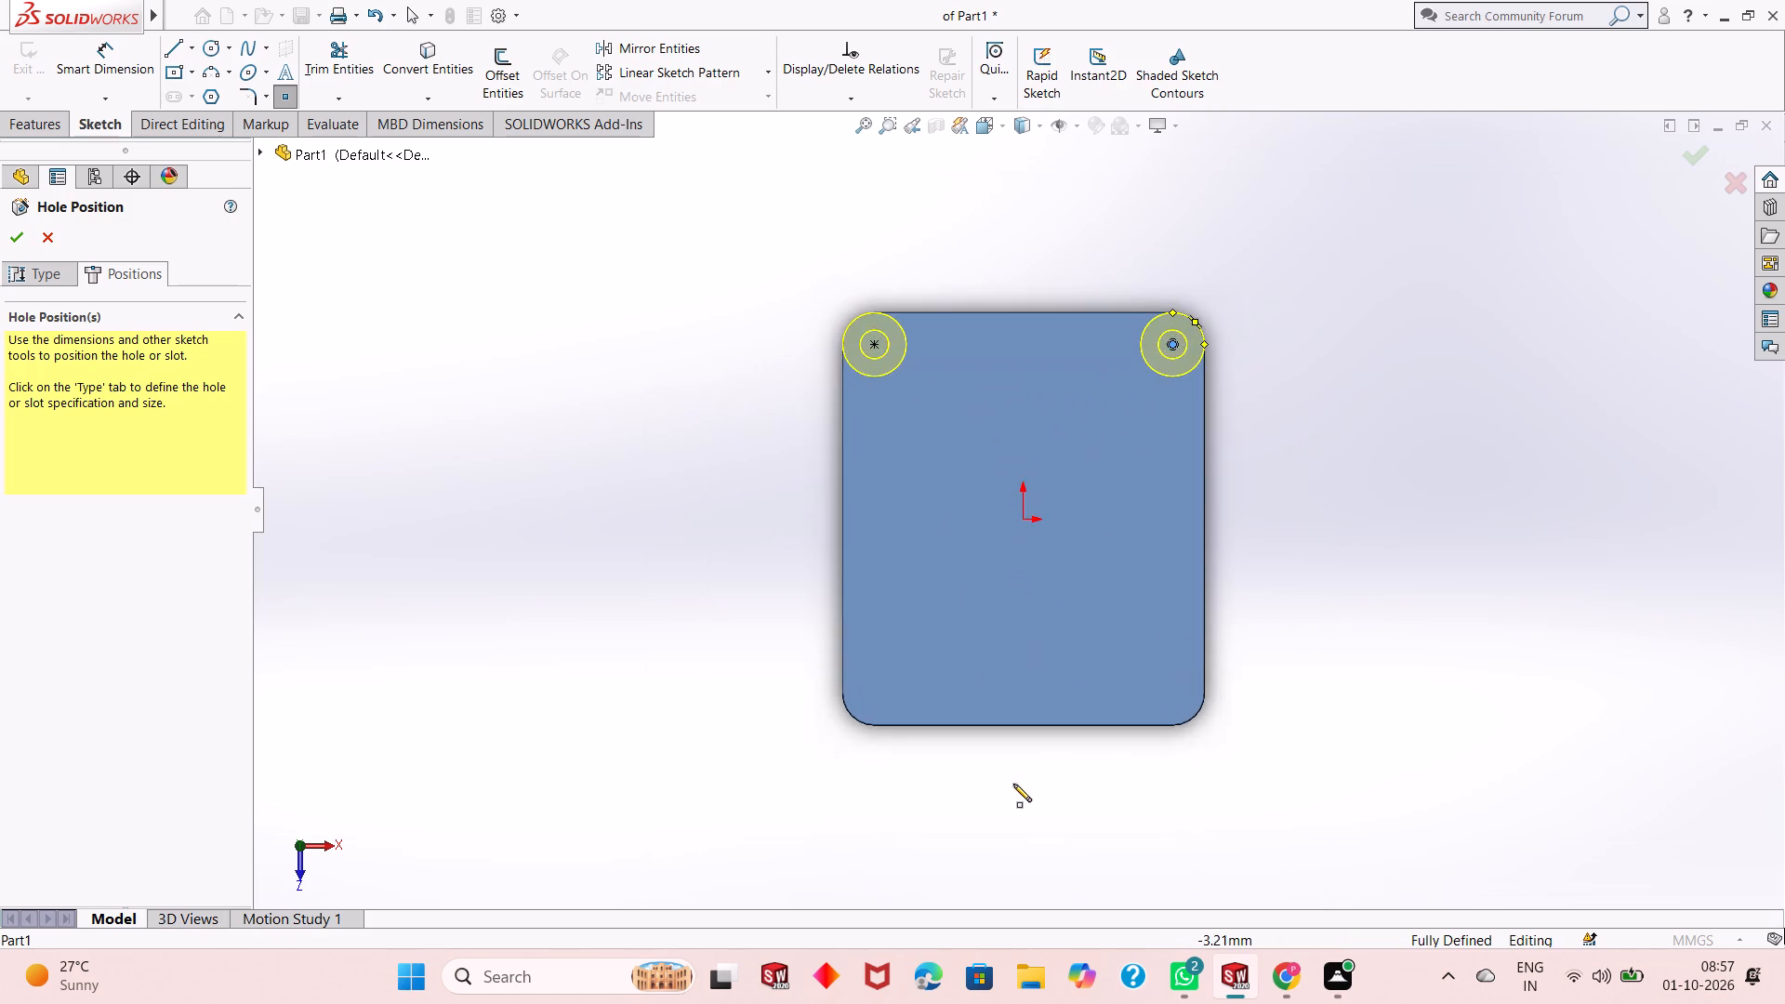
{"action": "scroll", "coordinate": [960, 701], "scroll_direction": "down", "scroll_amount": 2}
{"action": "scroll", "coordinate": [886, 656], "scroll_direction": "down", "scroll_amount": 3}
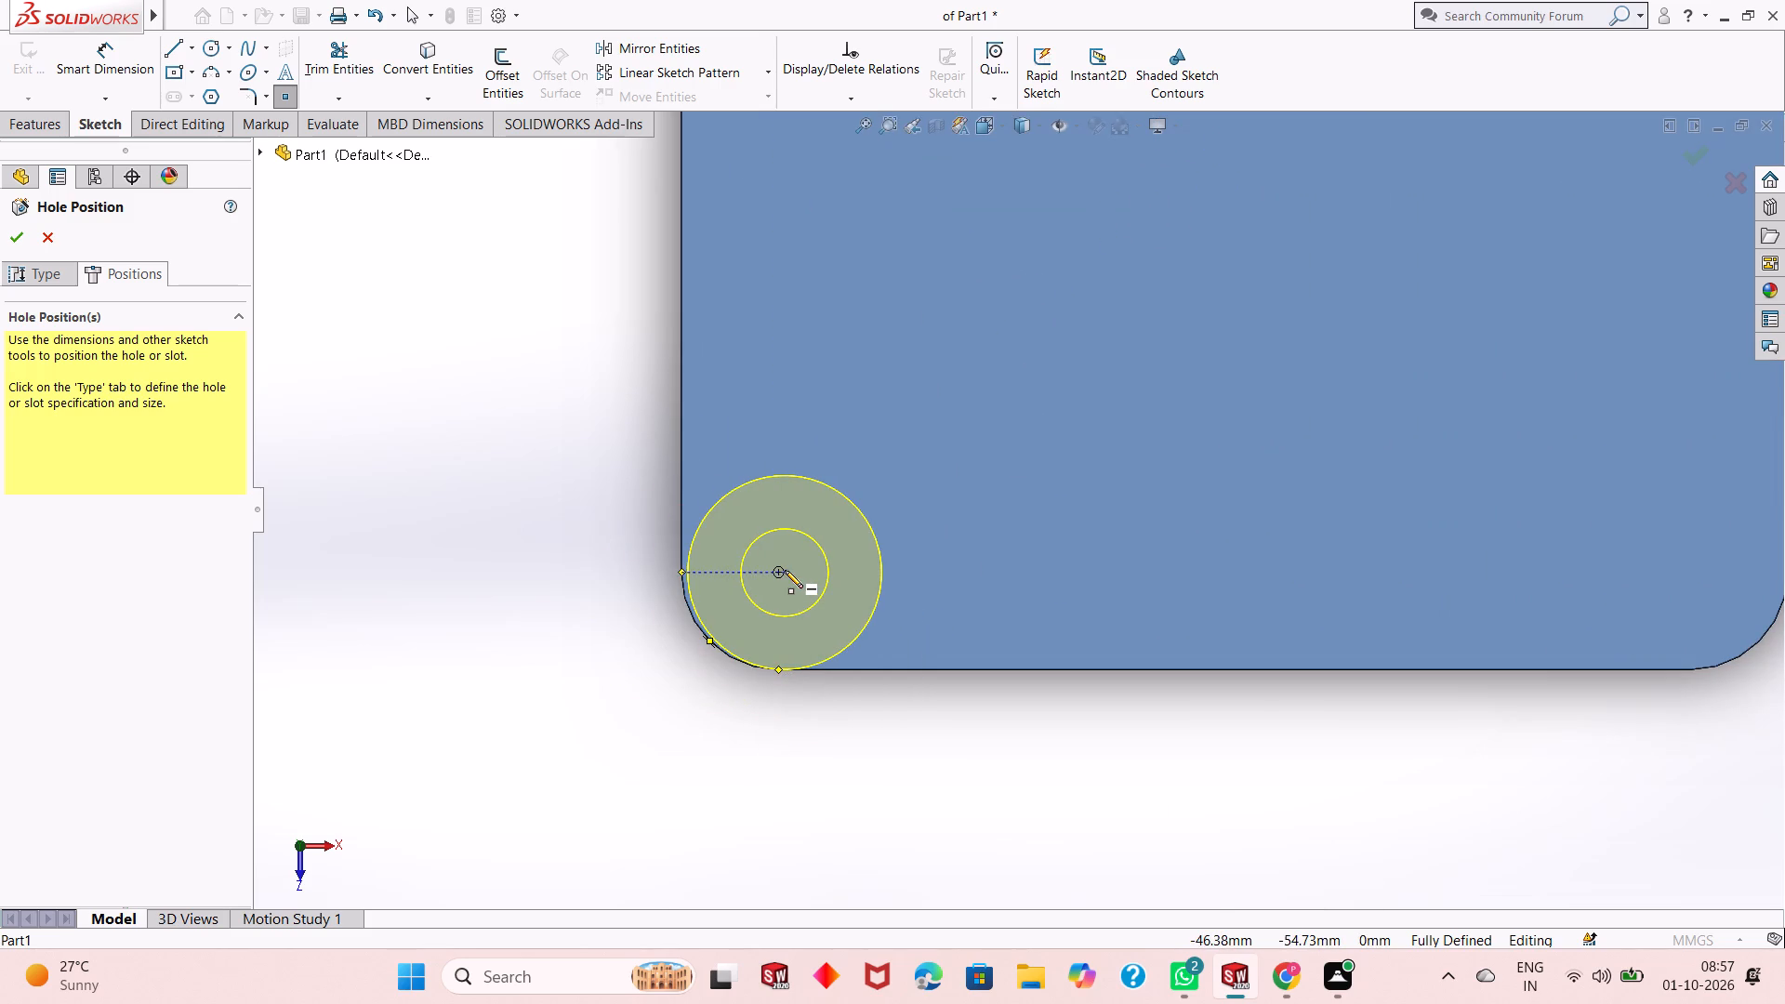
{"action": "left_click", "coordinate": [780, 570]}
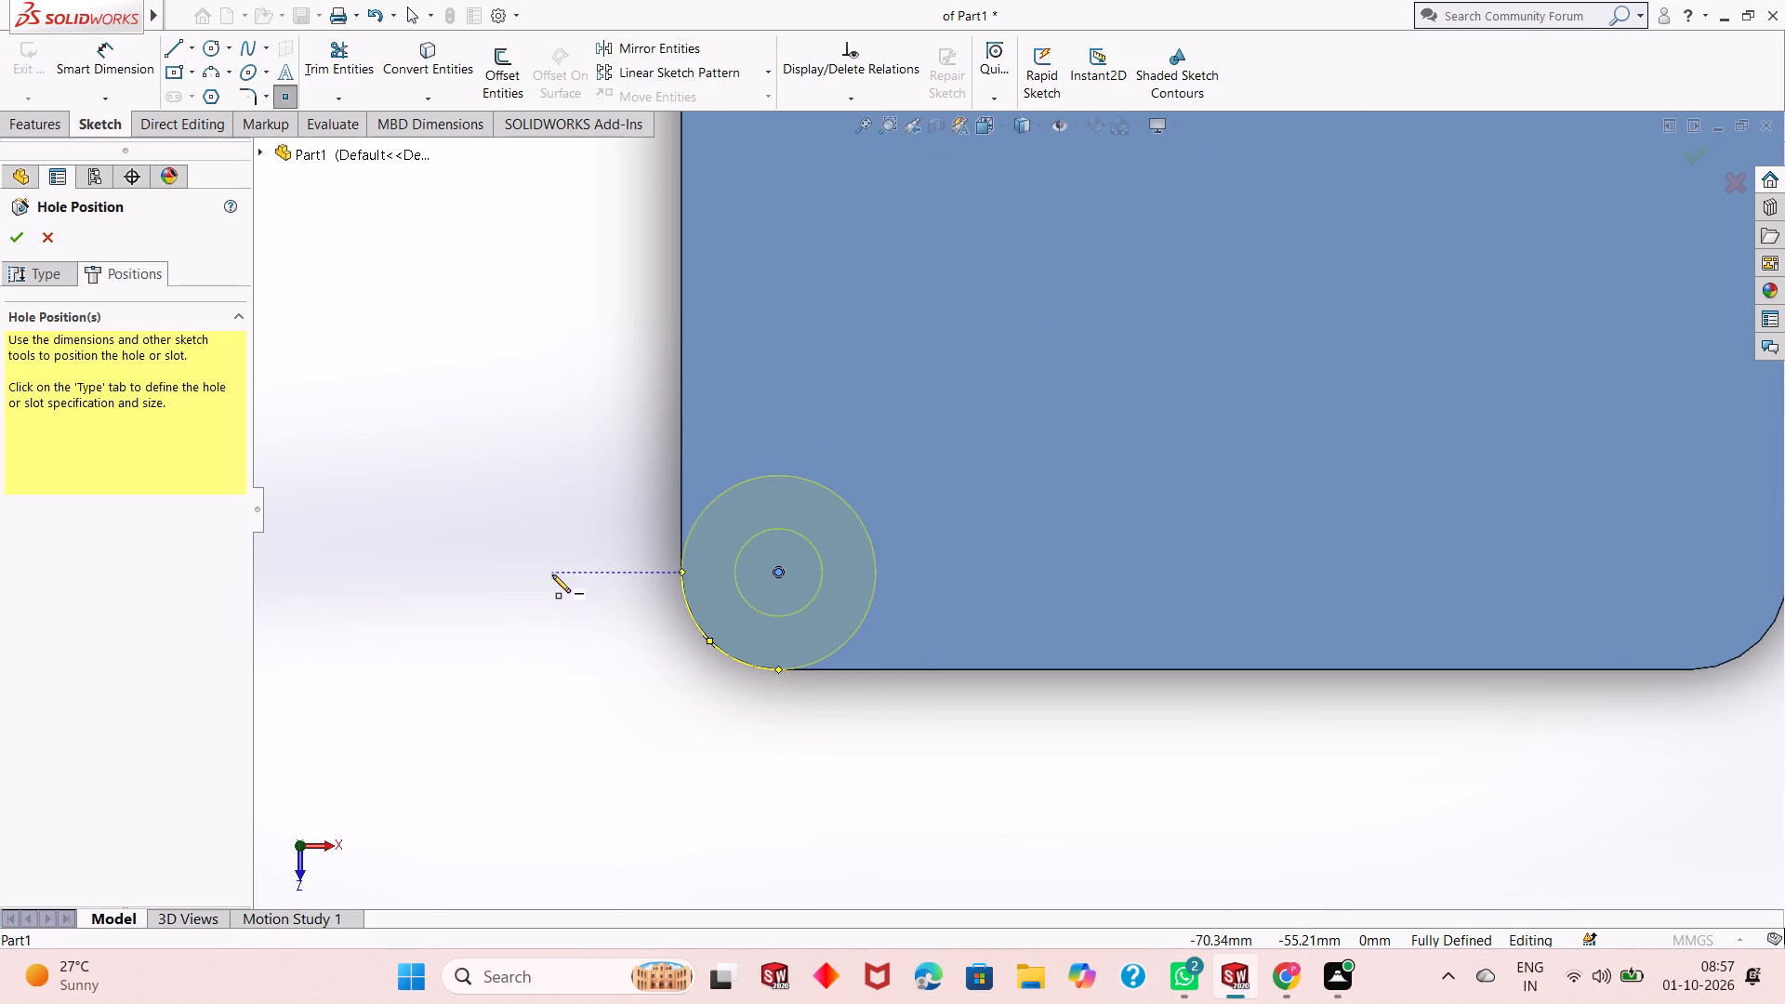
Position the fourth counterbored hole at the centre of the lower-right corner fillet and finish the hole feature.
{"action": "scroll", "coordinate": [552, 575], "scroll_direction": "down", "scroll_amount": 1}
{"action": "scroll", "coordinate": [550, 575], "scroll_direction": "up", "scroll_amount": 3}
{"action": "scroll", "coordinate": [1645, 463], "scroll_direction": "down", "scroll_amount": 1}
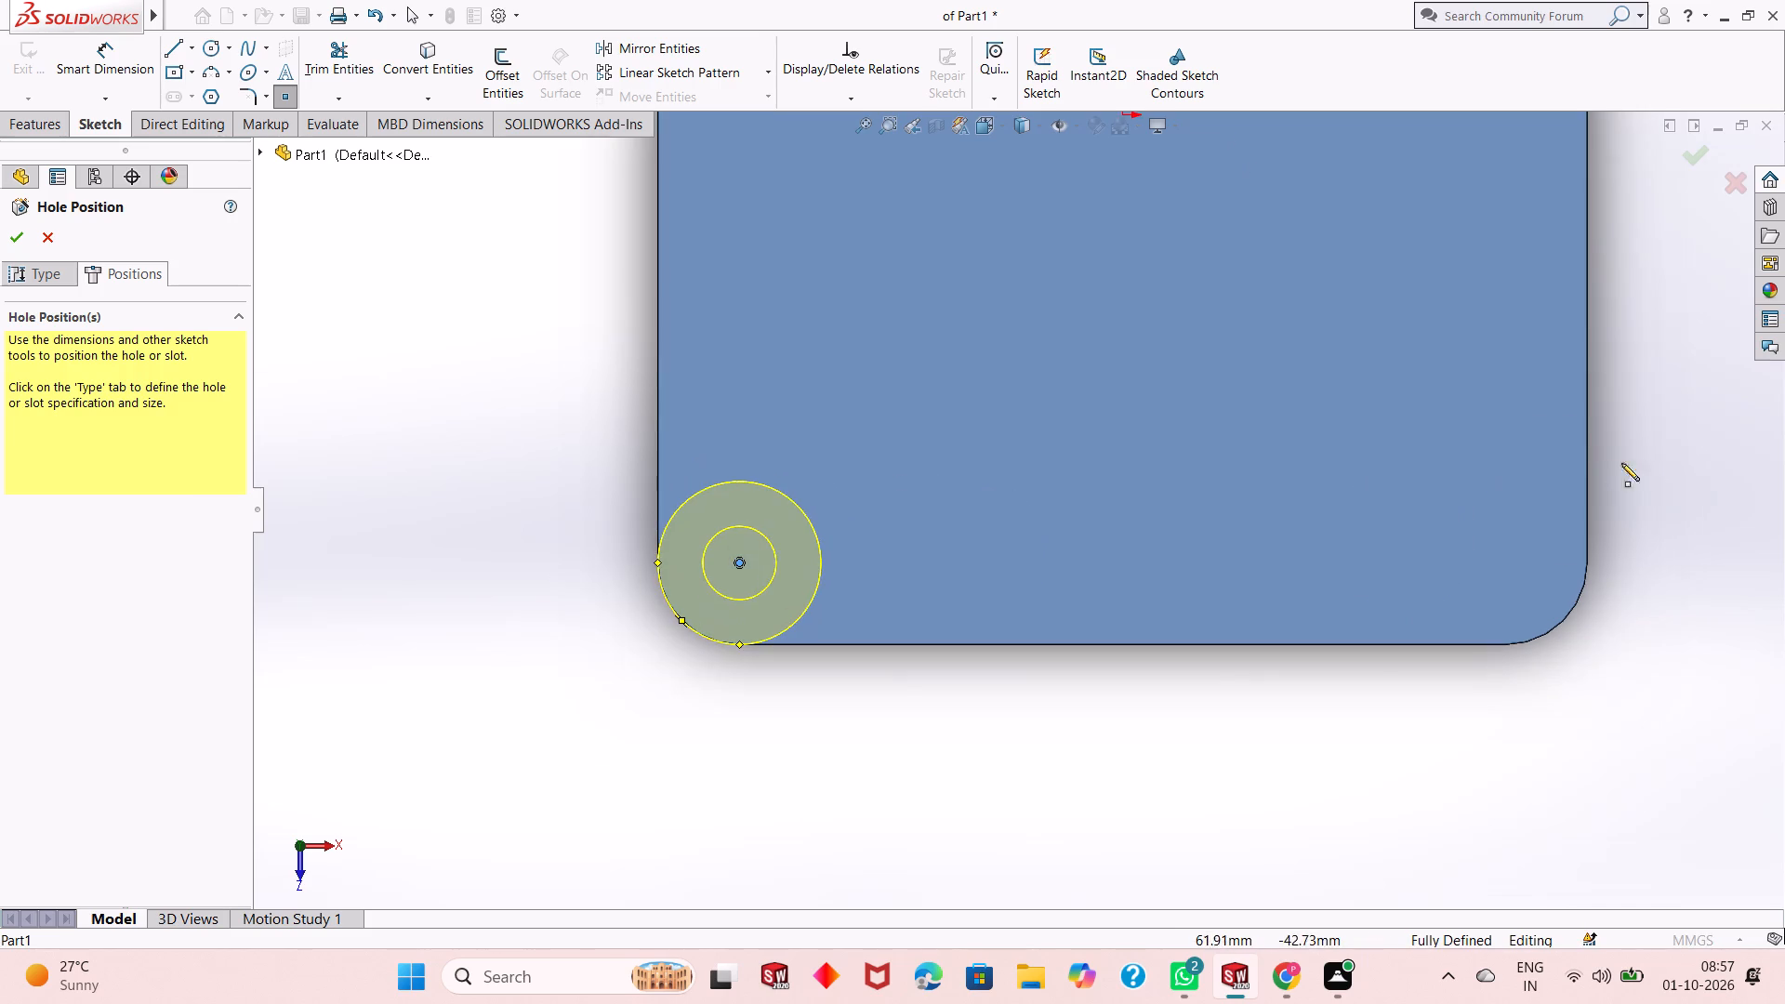
{"action": "scroll", "coordinate": [1621, 463], "scroll_direction": "down", "scroll_amount": 1}
{"action": "scroll", "coordinate": [1217, 509], "scroll_direction": "up", "scroll_amount": 3}
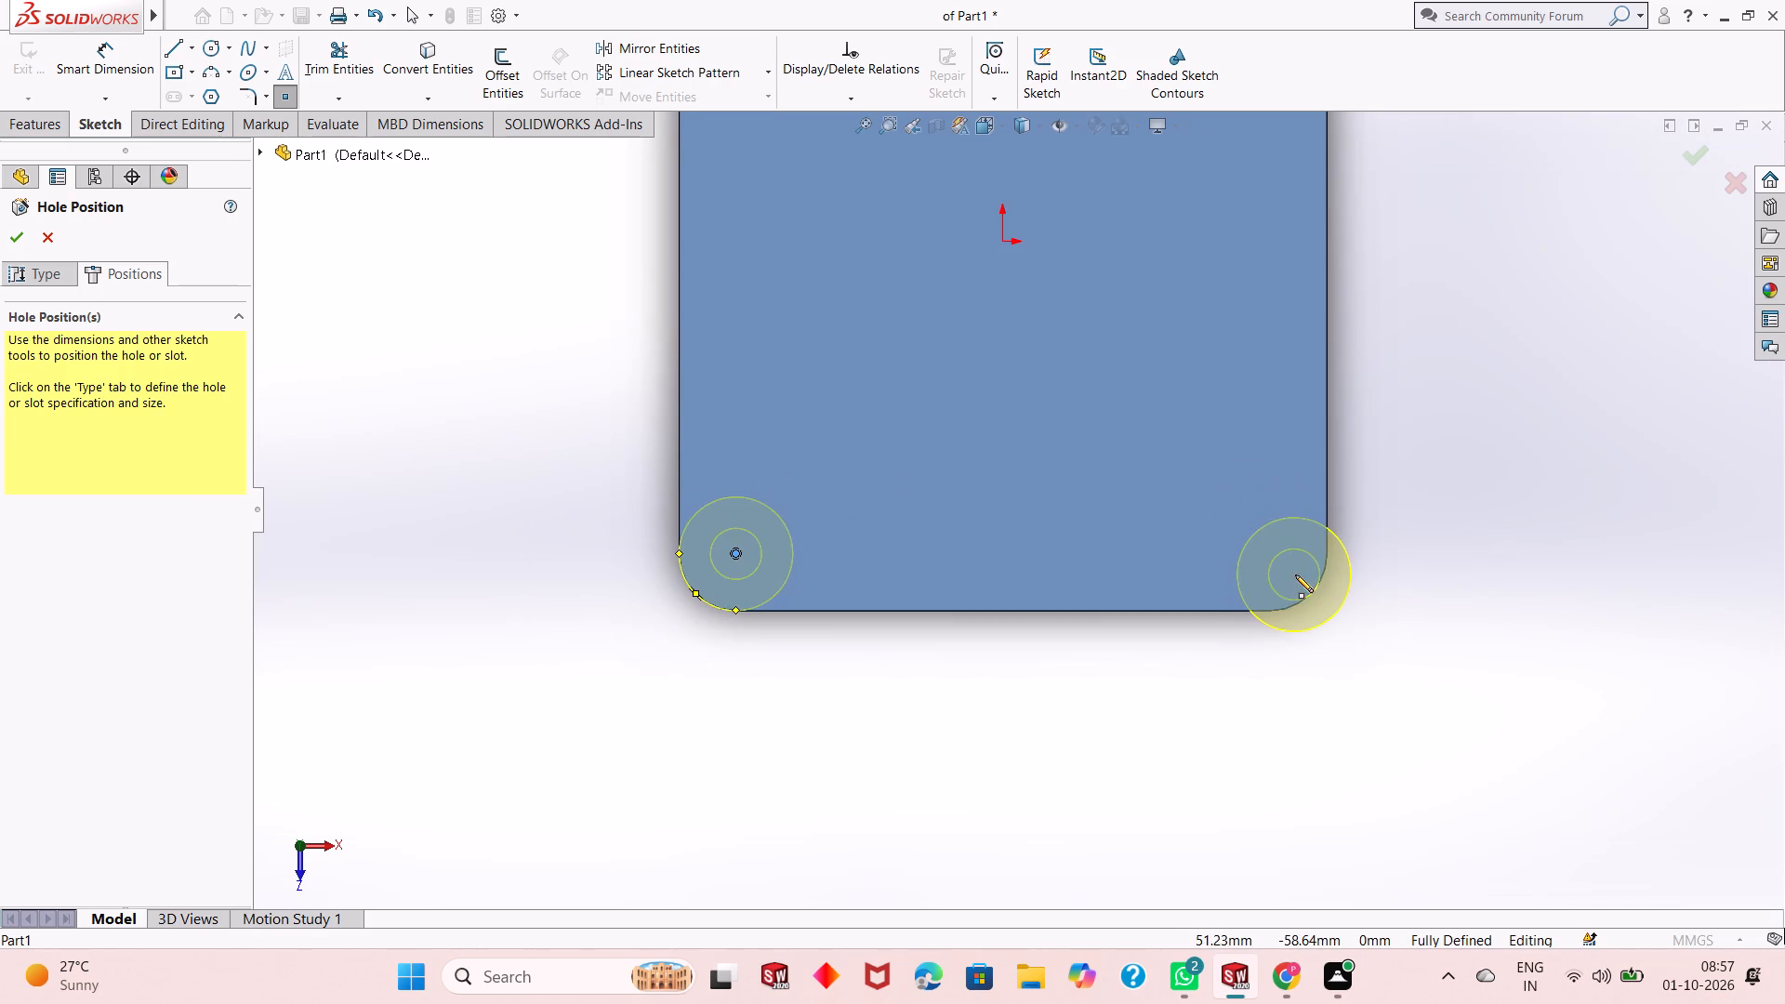
{"action": "scroll", "coordinate": [1295, 575], "scroll_direction": "down", "scroll_amount": 1}
{"action": "scroll", "coordinate": [1295, 575], "scroll_direction": "up", "scroll_amount": 2}
{"action": "scroll", "coordinate": [1295, 575], "scroll_direction": "down", "scroll_amount": 1}
{"action": "scroll", "coordinate": [1163, 533], "scroll_direction": "down", "scroll_amount": 3}
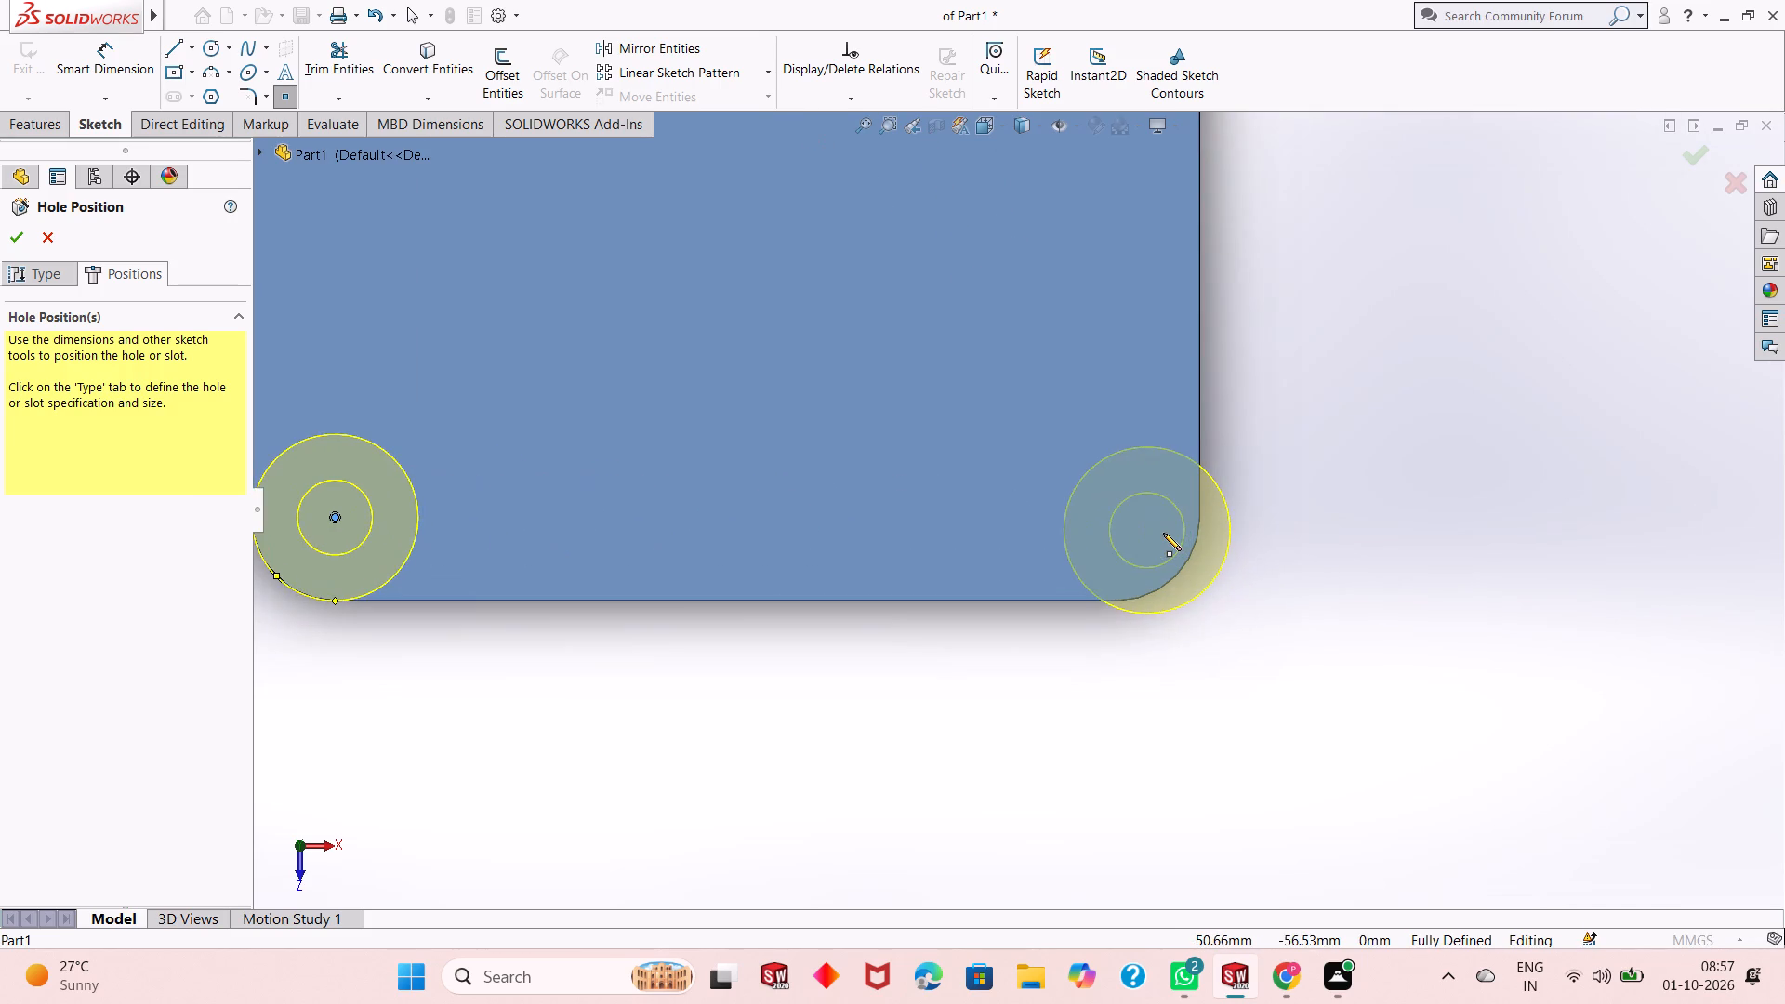
{"action": "scroll", "coordinate": [1163, 533], "scroll_direction": "down", "scroll_amount": 3}
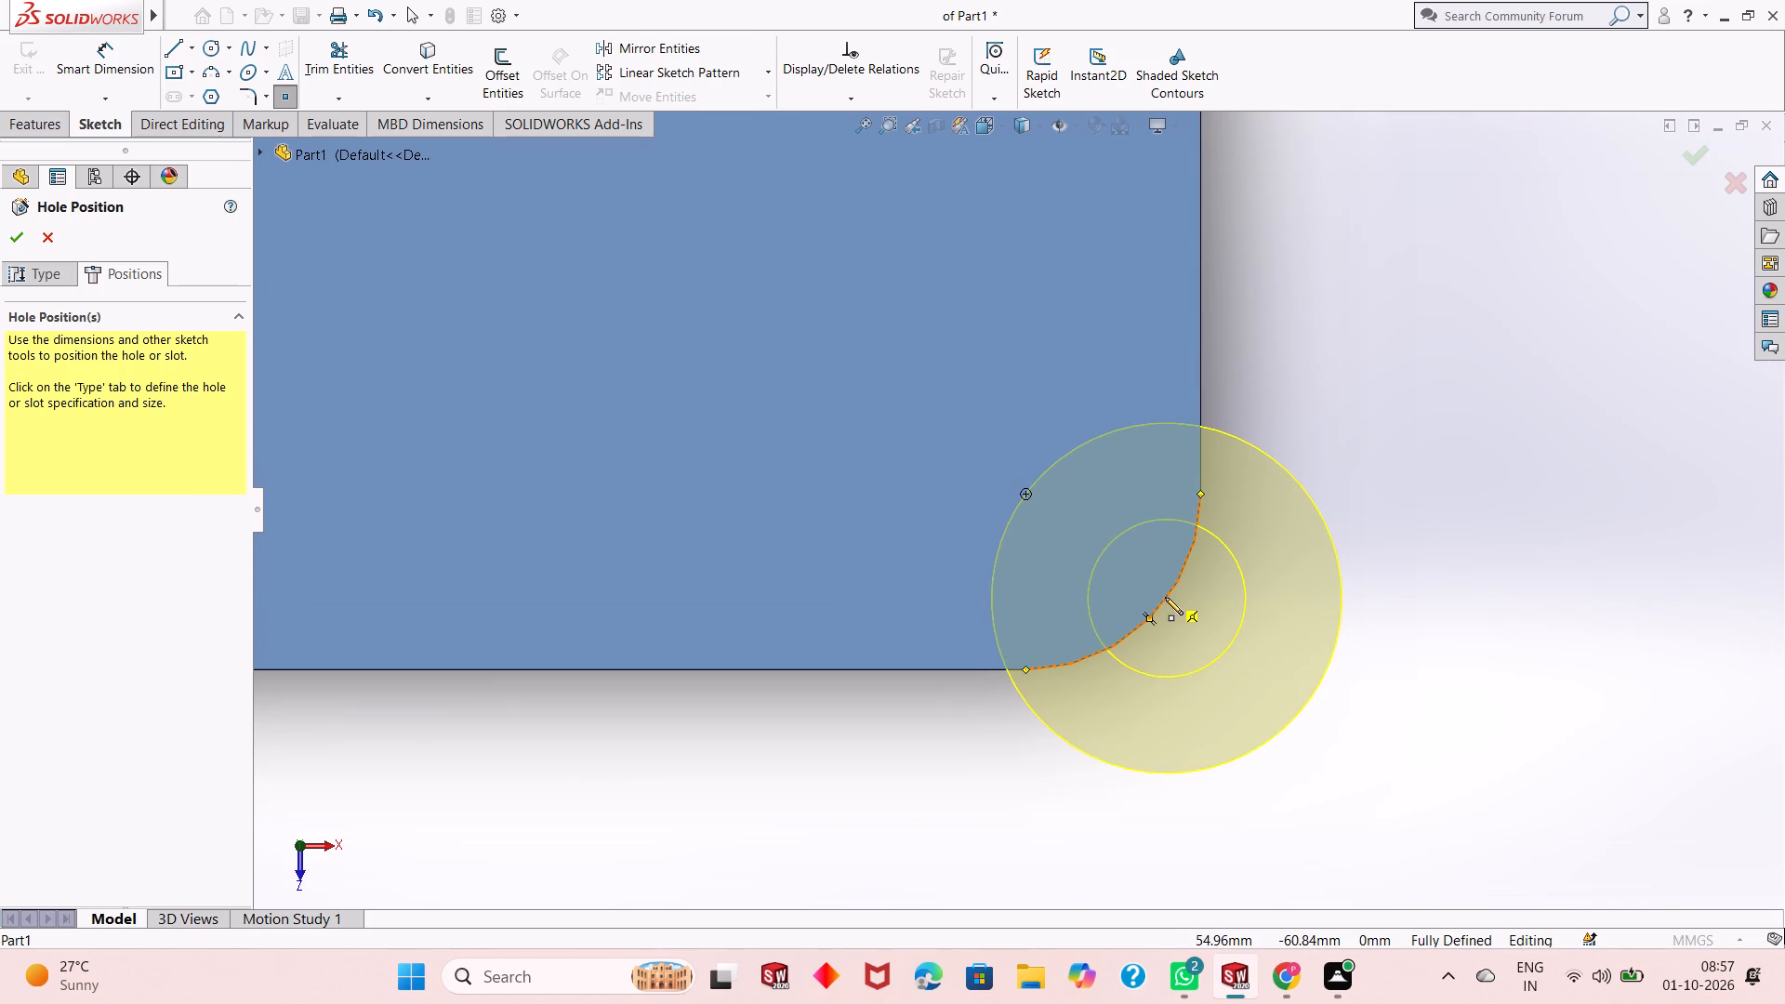
{"action": "left_click", "coordinate": [1025, 493]}
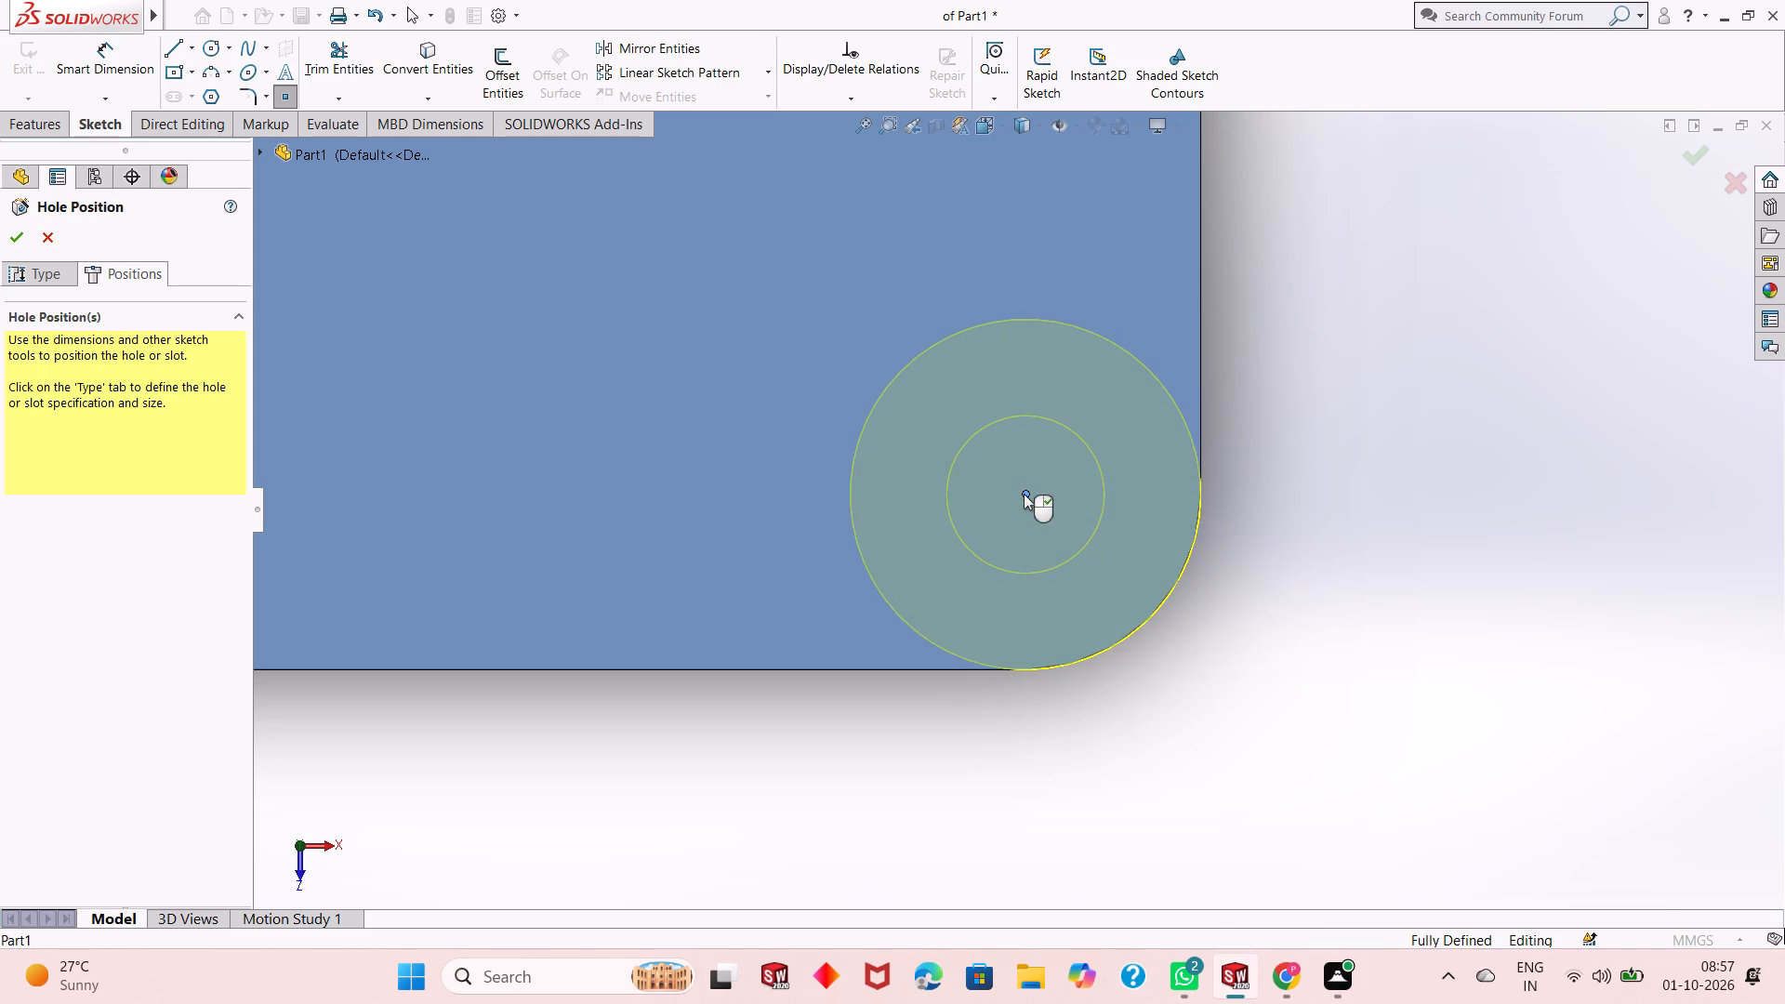
{"action": "left_click", "coordinate": [21, 244]}
Examine the plate and its four counterbored corner holes from several angles.
{"action": "scroll", "coordinate": [796, 523], "scroll_direction": "up", "scroll_amount": 1}
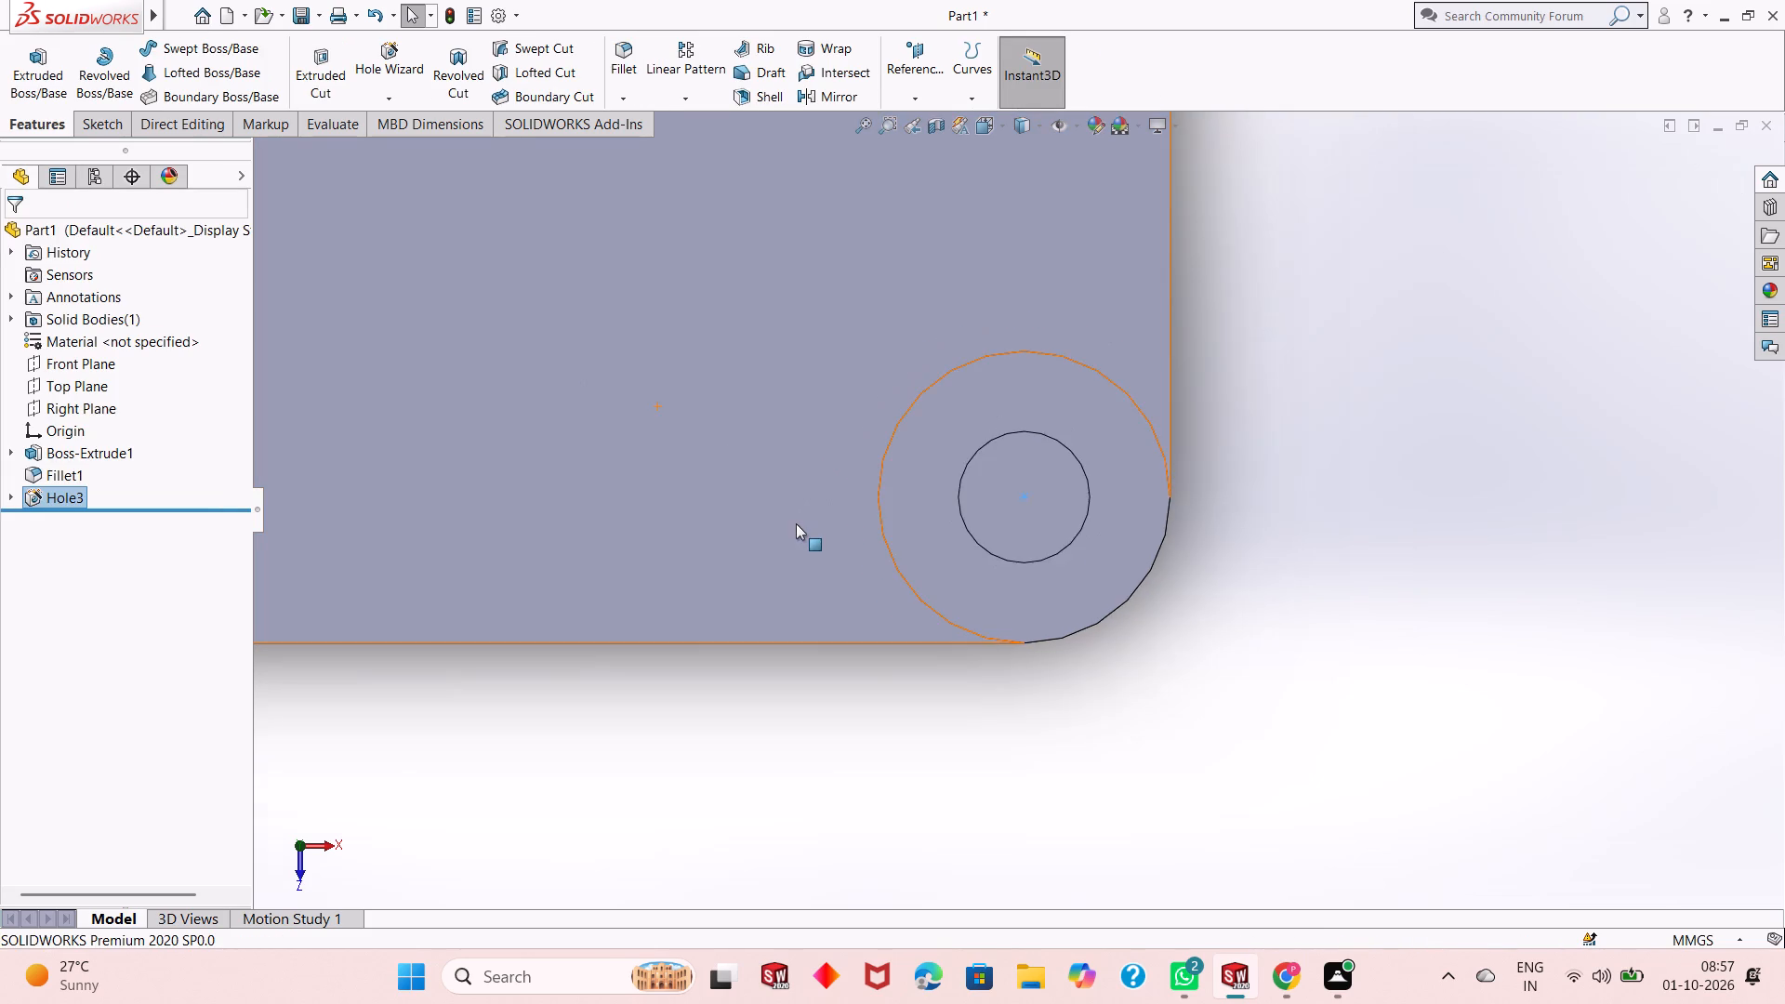
{"action": "scroll", "coordinate": [832, 574], "scroll_direction": "down", "scroll_amount": 3}
{"action": "scroll", "coordinate": [919, 594], "scroll_direction": "up", "scroll_amount": 7}
{"action": "key", "text": "Escape"}
{"action": "scroll", "coordinate": [893, 575], "scroll_direction": "up", "scroll_amount": 6}
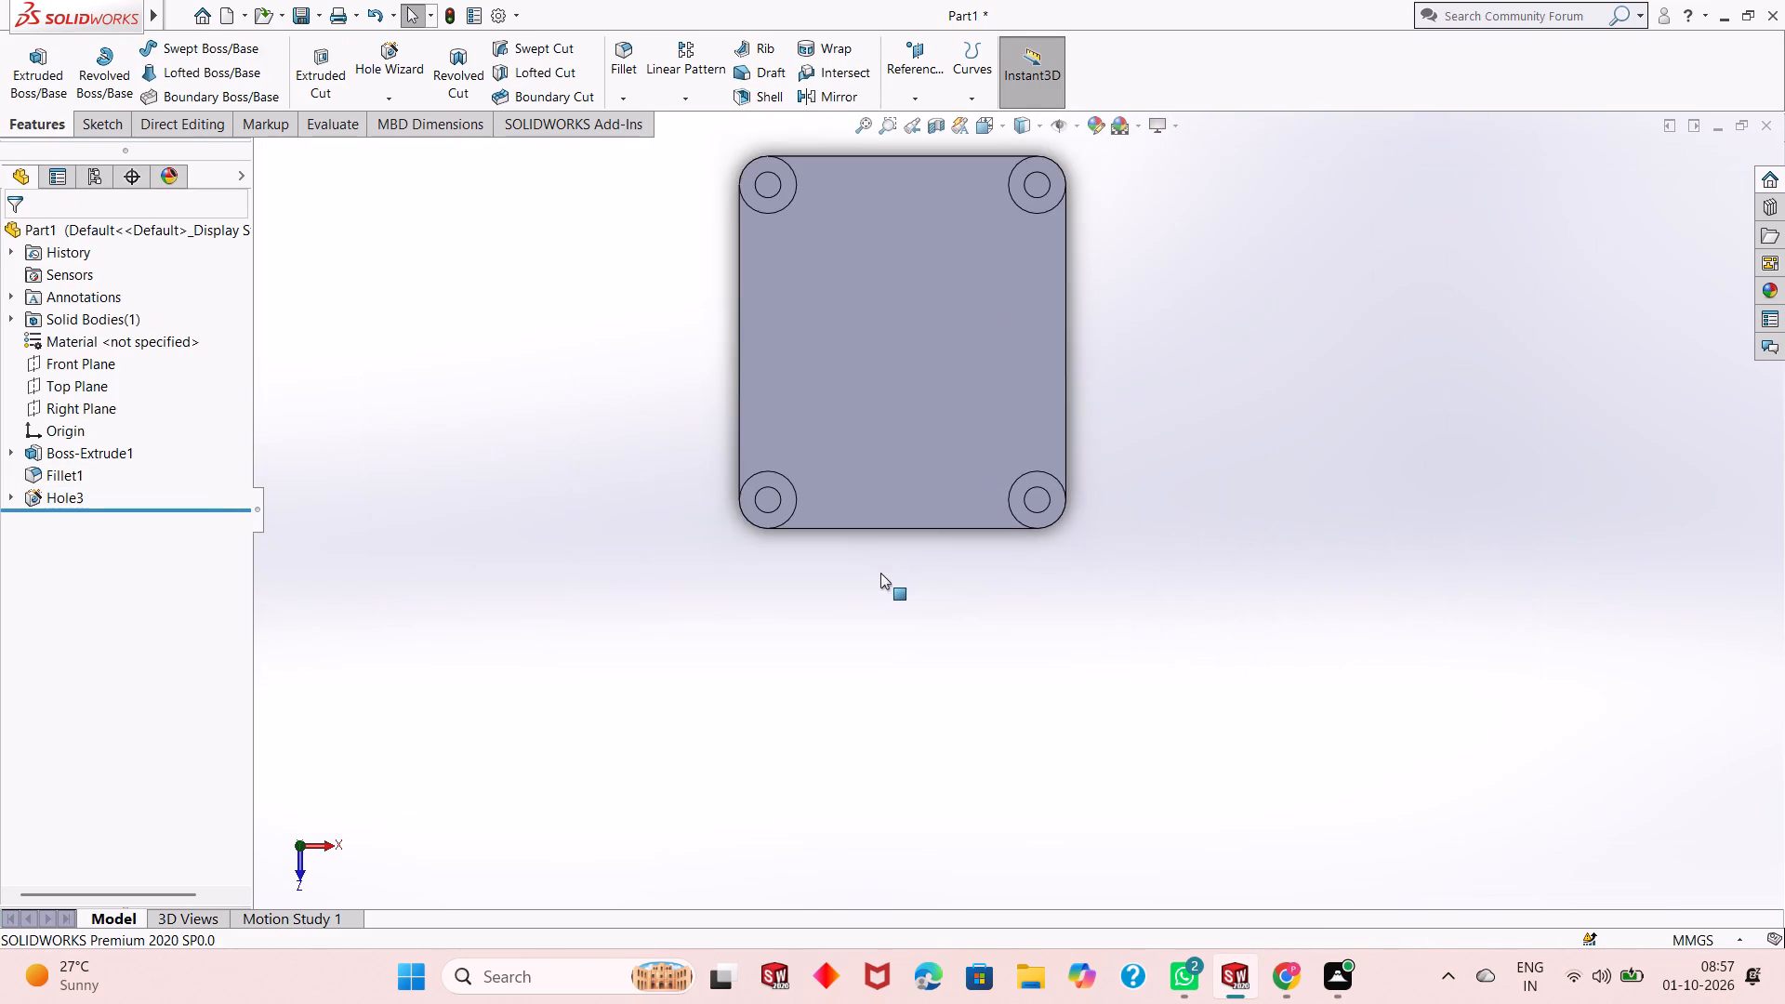
{"action": "scroll", "coordinate": [899, 205], "scroll_direction": "down", "scroll_amount": 2}
{"action": "middle_click_drag", "start_coordinate": [998, 562], "coordinate": [1033, 195]}
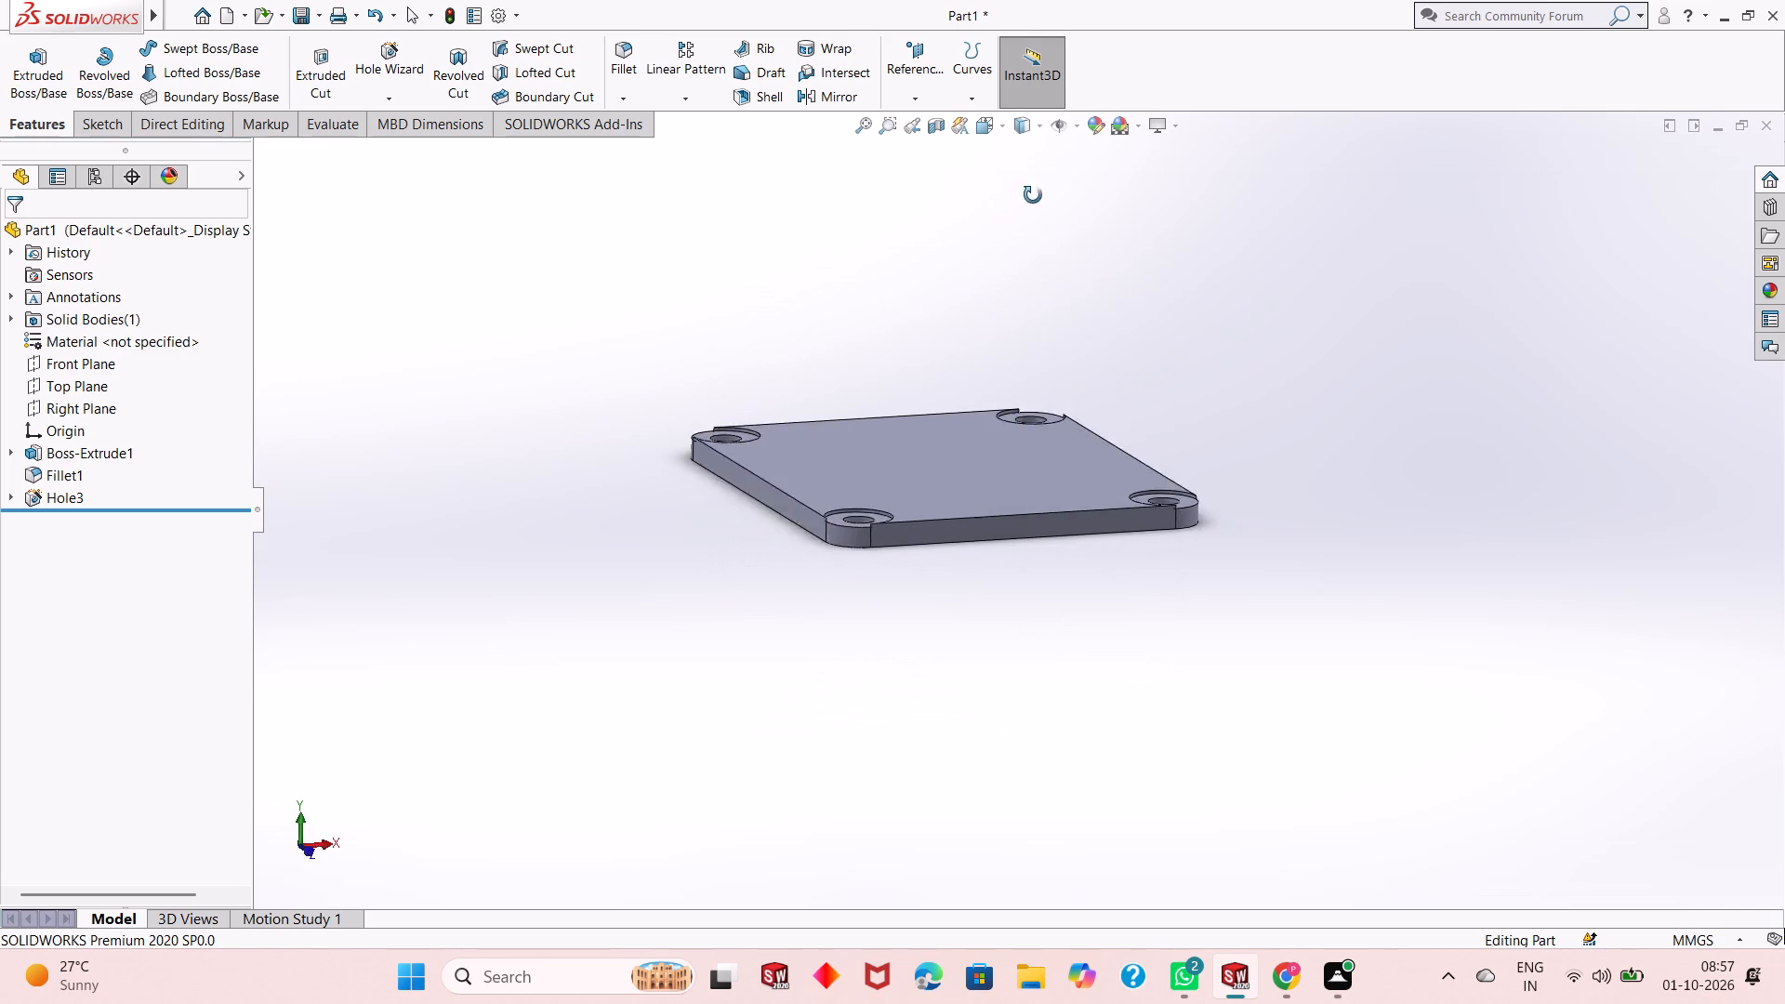
{"action": "middle_click_drag", "start_coordinate": [1033, 195], "coordinate": [1164, 306]}
{"action": "scroll", "coordinate": [829, 436], "scroll_direction": "down", "scroll_amount": 3}
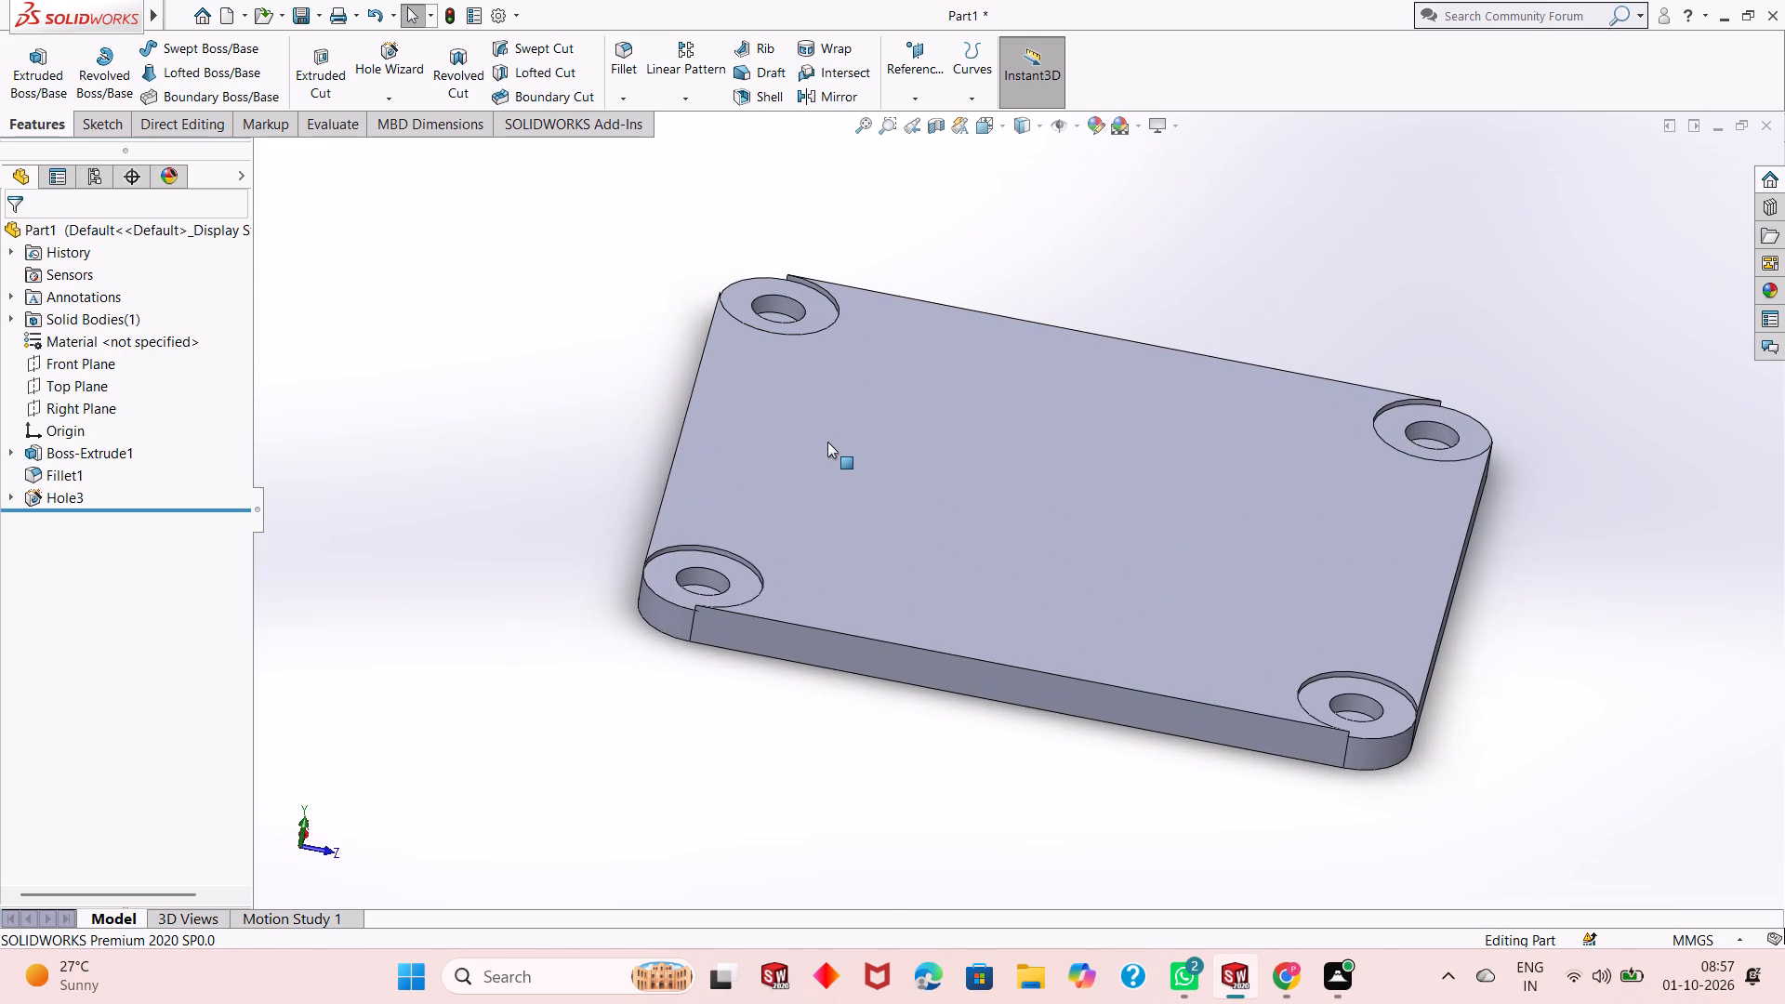
{"action": "middle_click_drag", "start_coordinate": [1002, 588], "coordinate": [951, 569]}
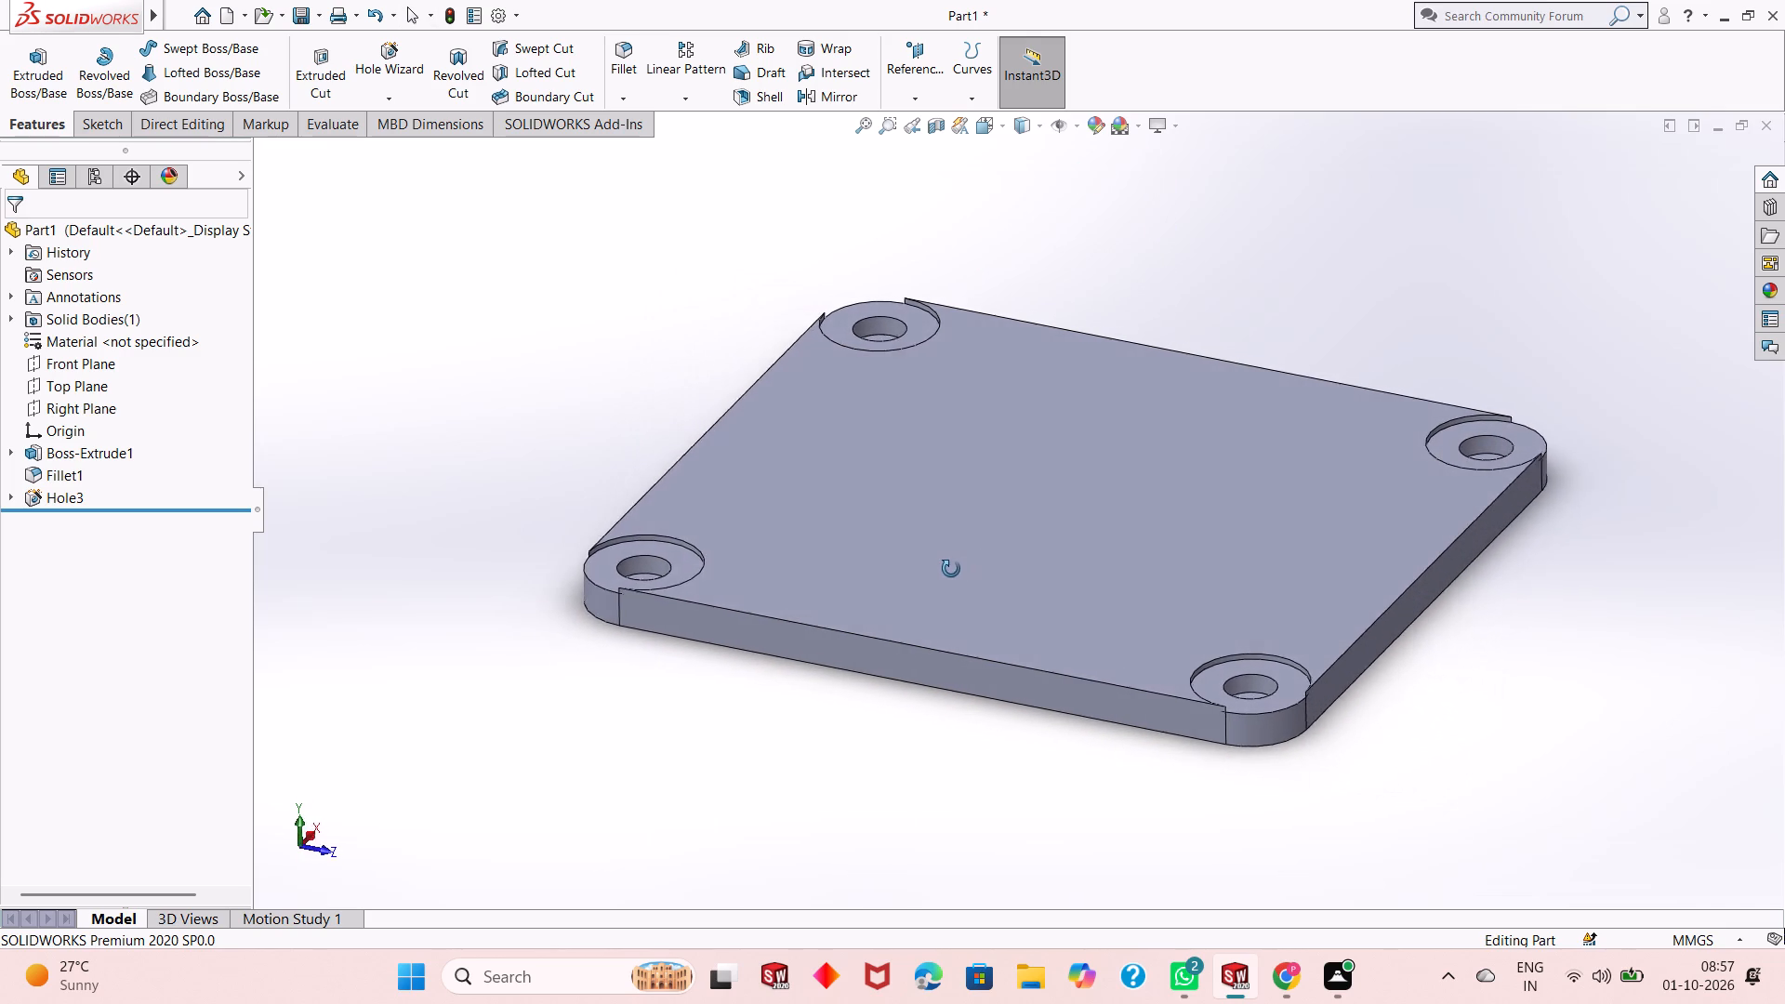
{"action": "middle_click_drag", "start_coordinate": [951, 569], "coordinate": [828, 742]}
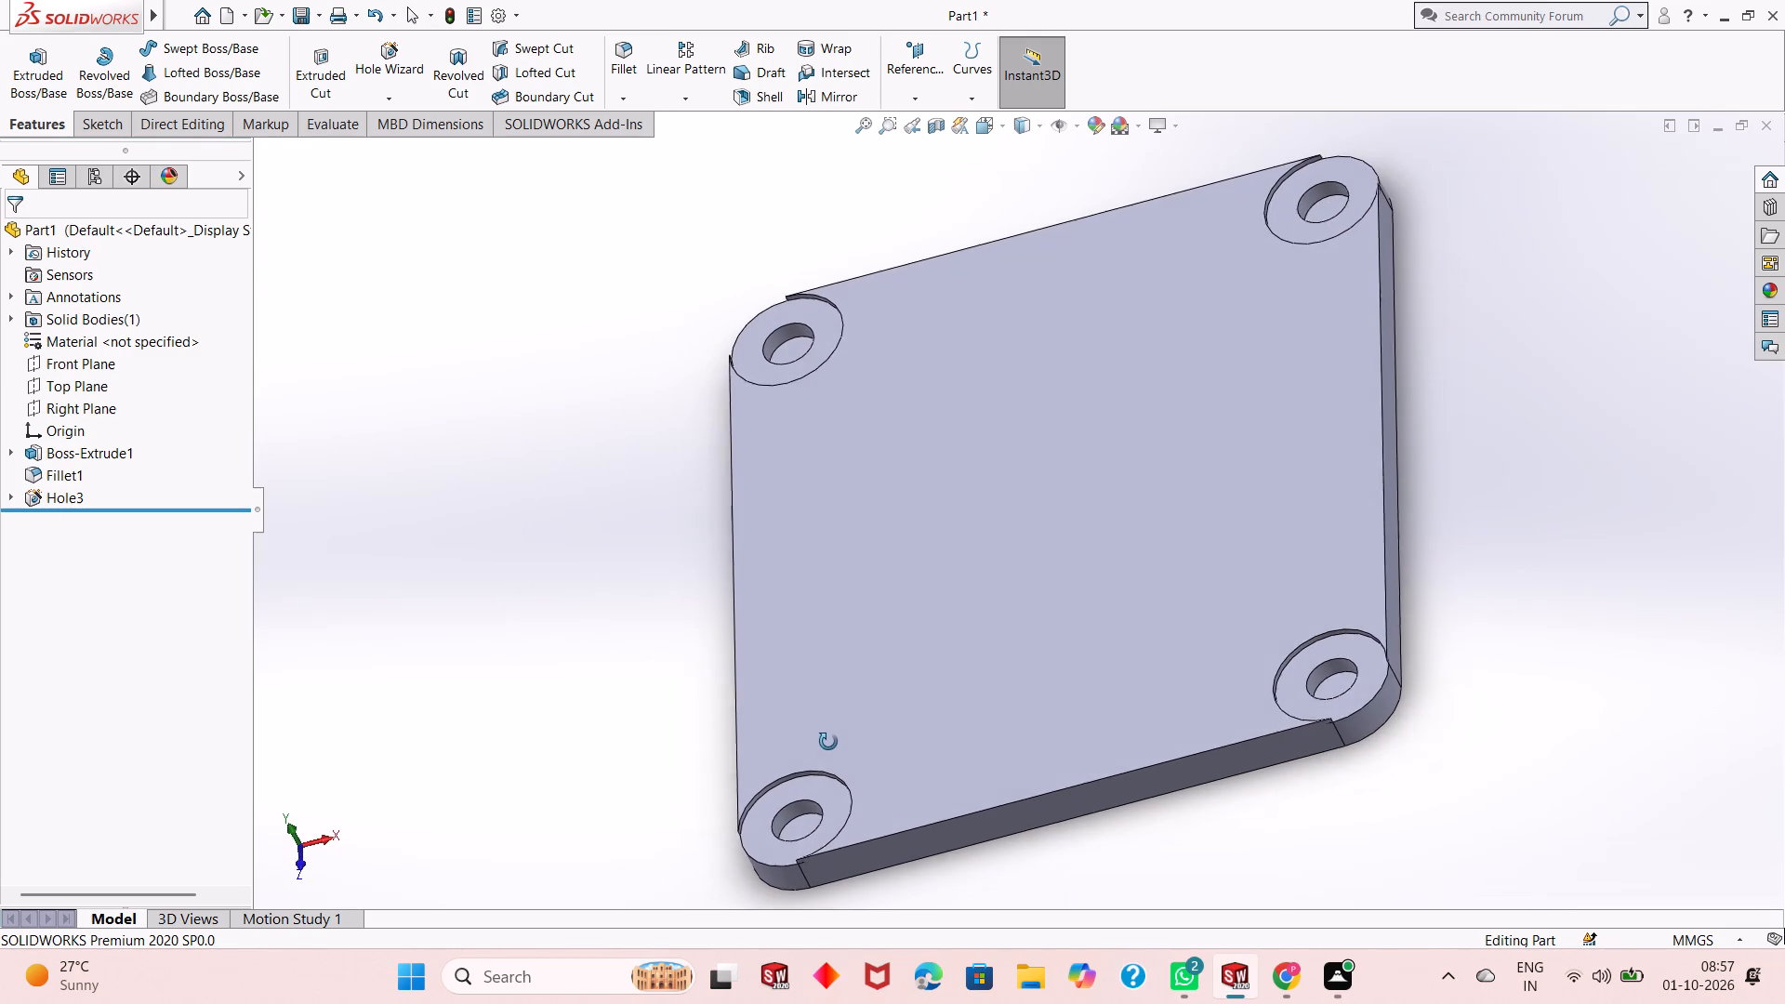
{"action": "middle_click_drag", "start_coordinate": [828, 742], "coordinate": [978, 518]}
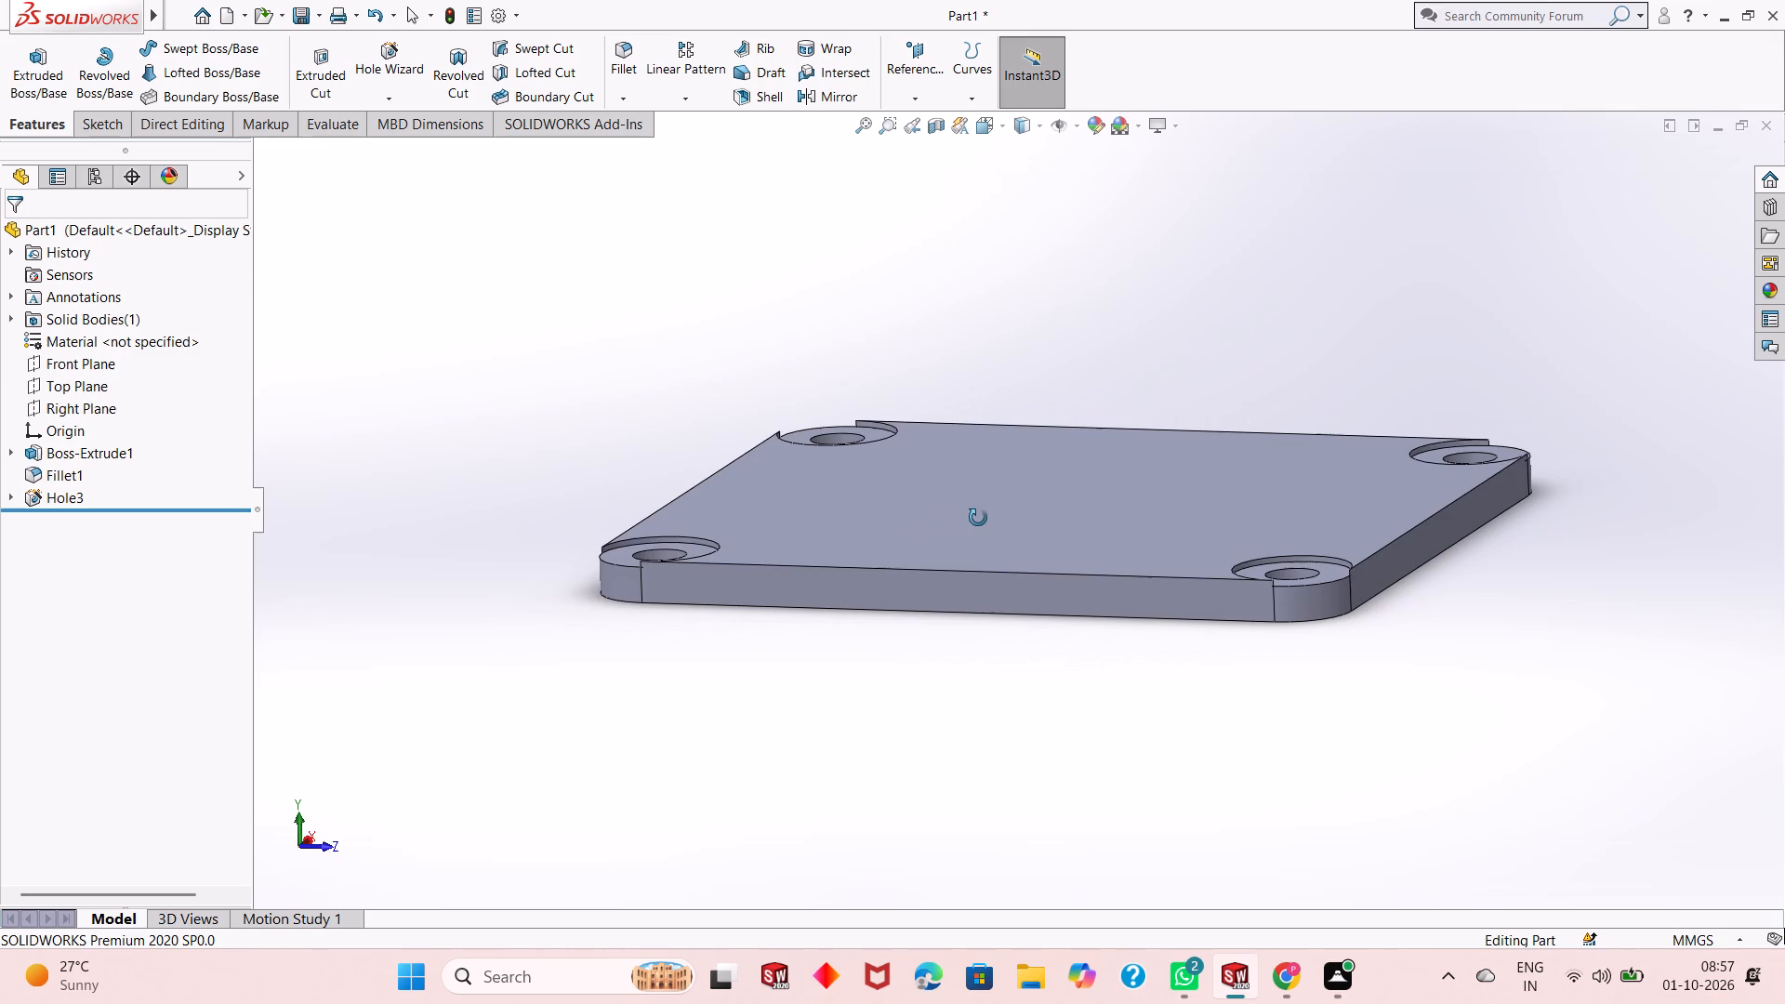
{"action": "middle_click_drag", "start_coordinate": [978, 518], "coordinate": [979, 518]}
{"action": "middle_click_drag", "start_coordinate": [979, 518], "coordinate": [912, 771]}
{"action": "middle_click_drag", "start_coordinate": [931, 599], "coordinate": [972, 642]}
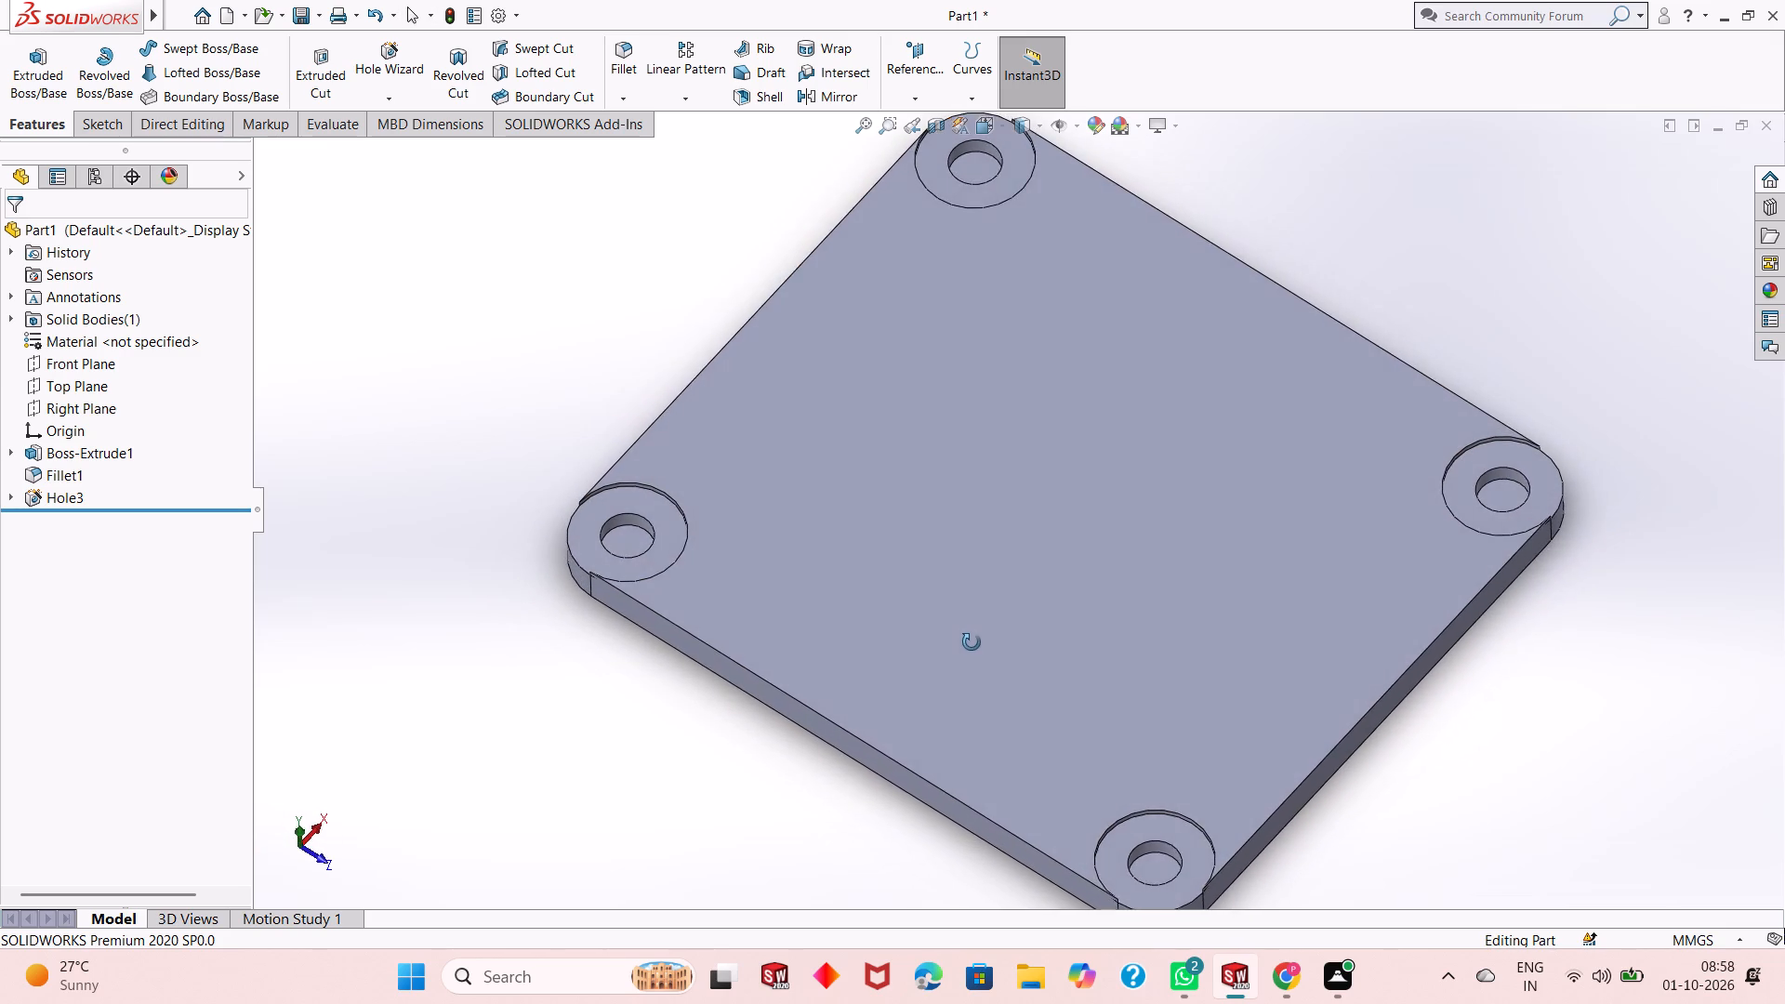
{"action": "middle_click_drag", "start_coordinate": [972, 642], "coordinate": [959, 461]}
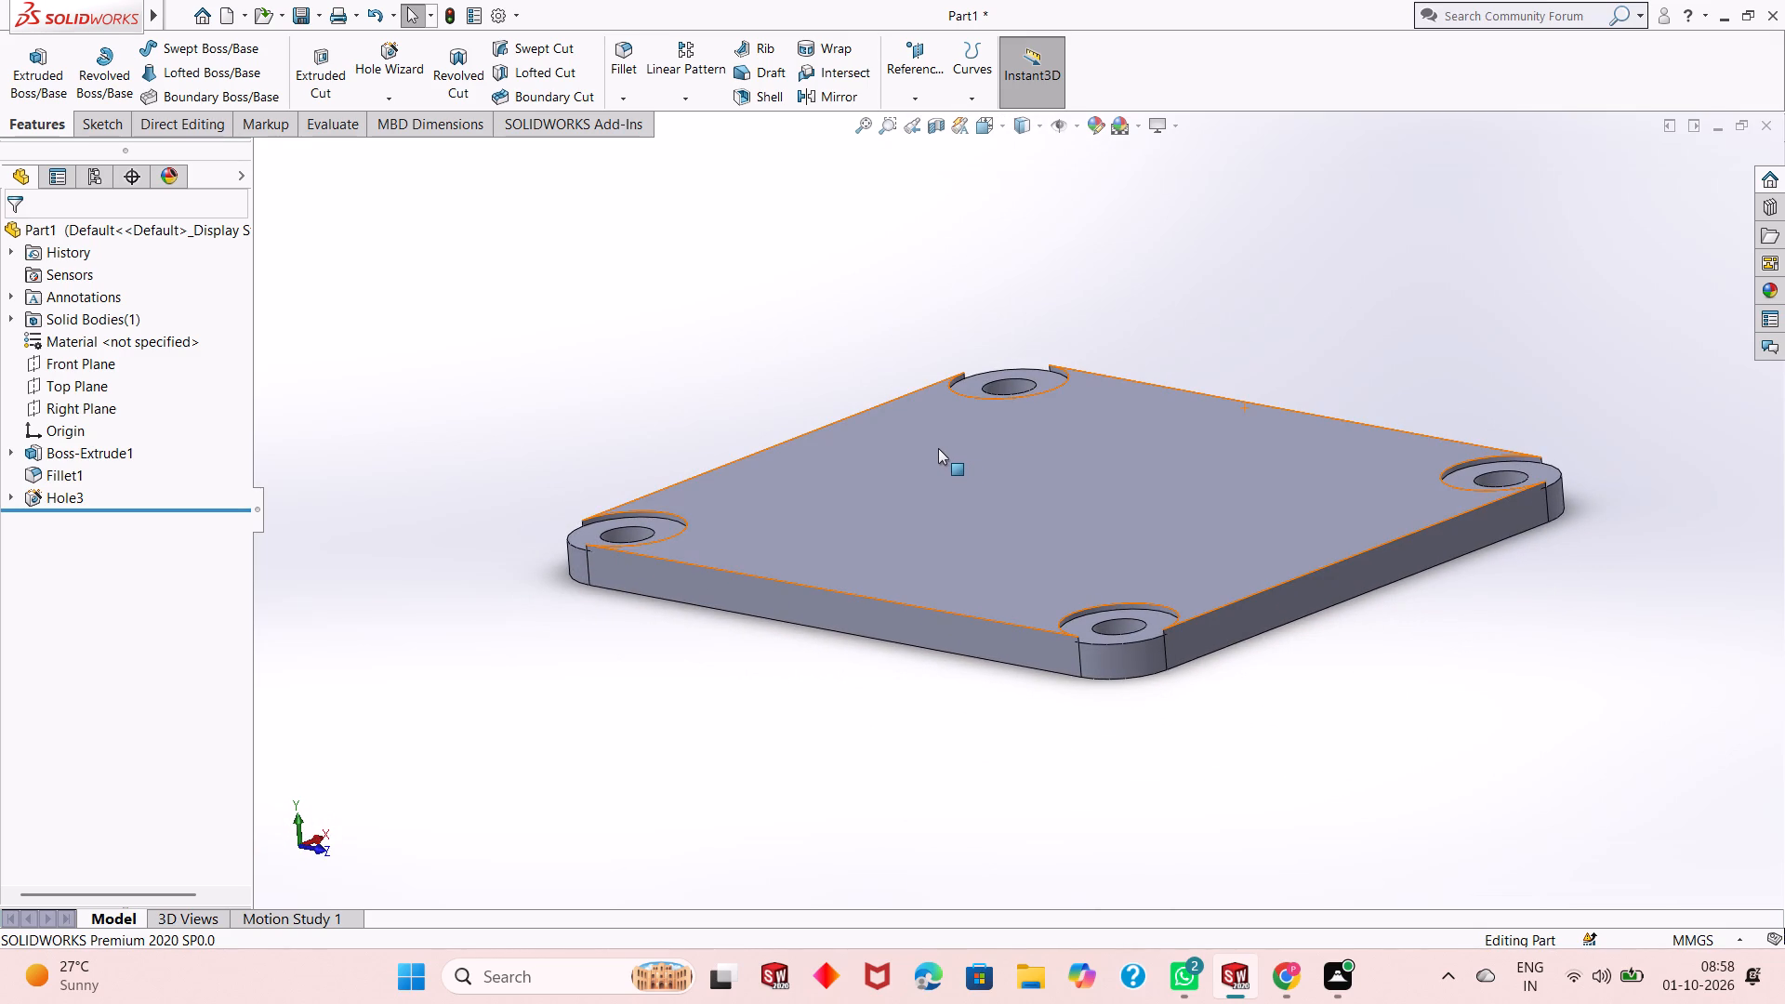
{"action": "scroll", "coordinate": [937, 447], "scroll_direction": "down", "scroll_amount": 1}
{"action": "scroll", "coordinate": [906, 482], "scroll_direction": "up", "scroll_amount": 2}
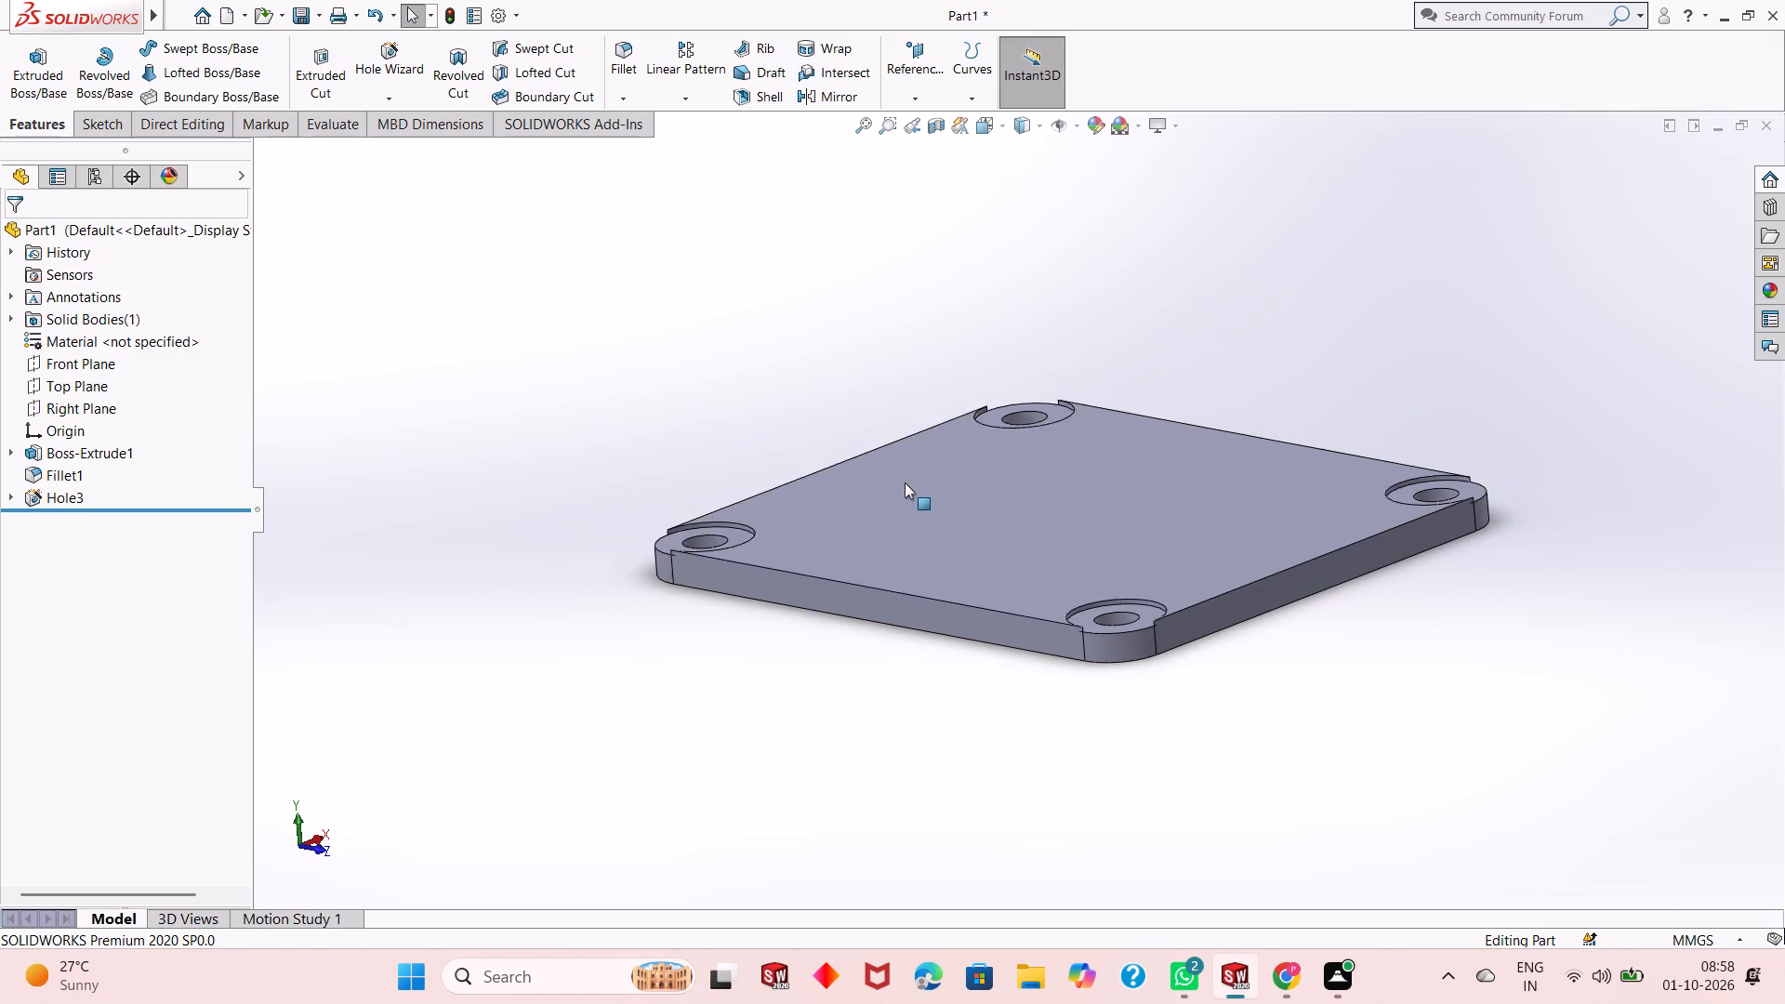
{"action": "scroll", "coordinate": [905, 482], "scroll_direction": "up", "scroll_amount": 3}
{"action": "scroll", "coordinate": [1155, 552], "scroll_direction": "down", "scroll_amount": 2}
{"action": "middle_click_drag", "start_coordinate": [997, 466], "coordinate": [991, 503]}
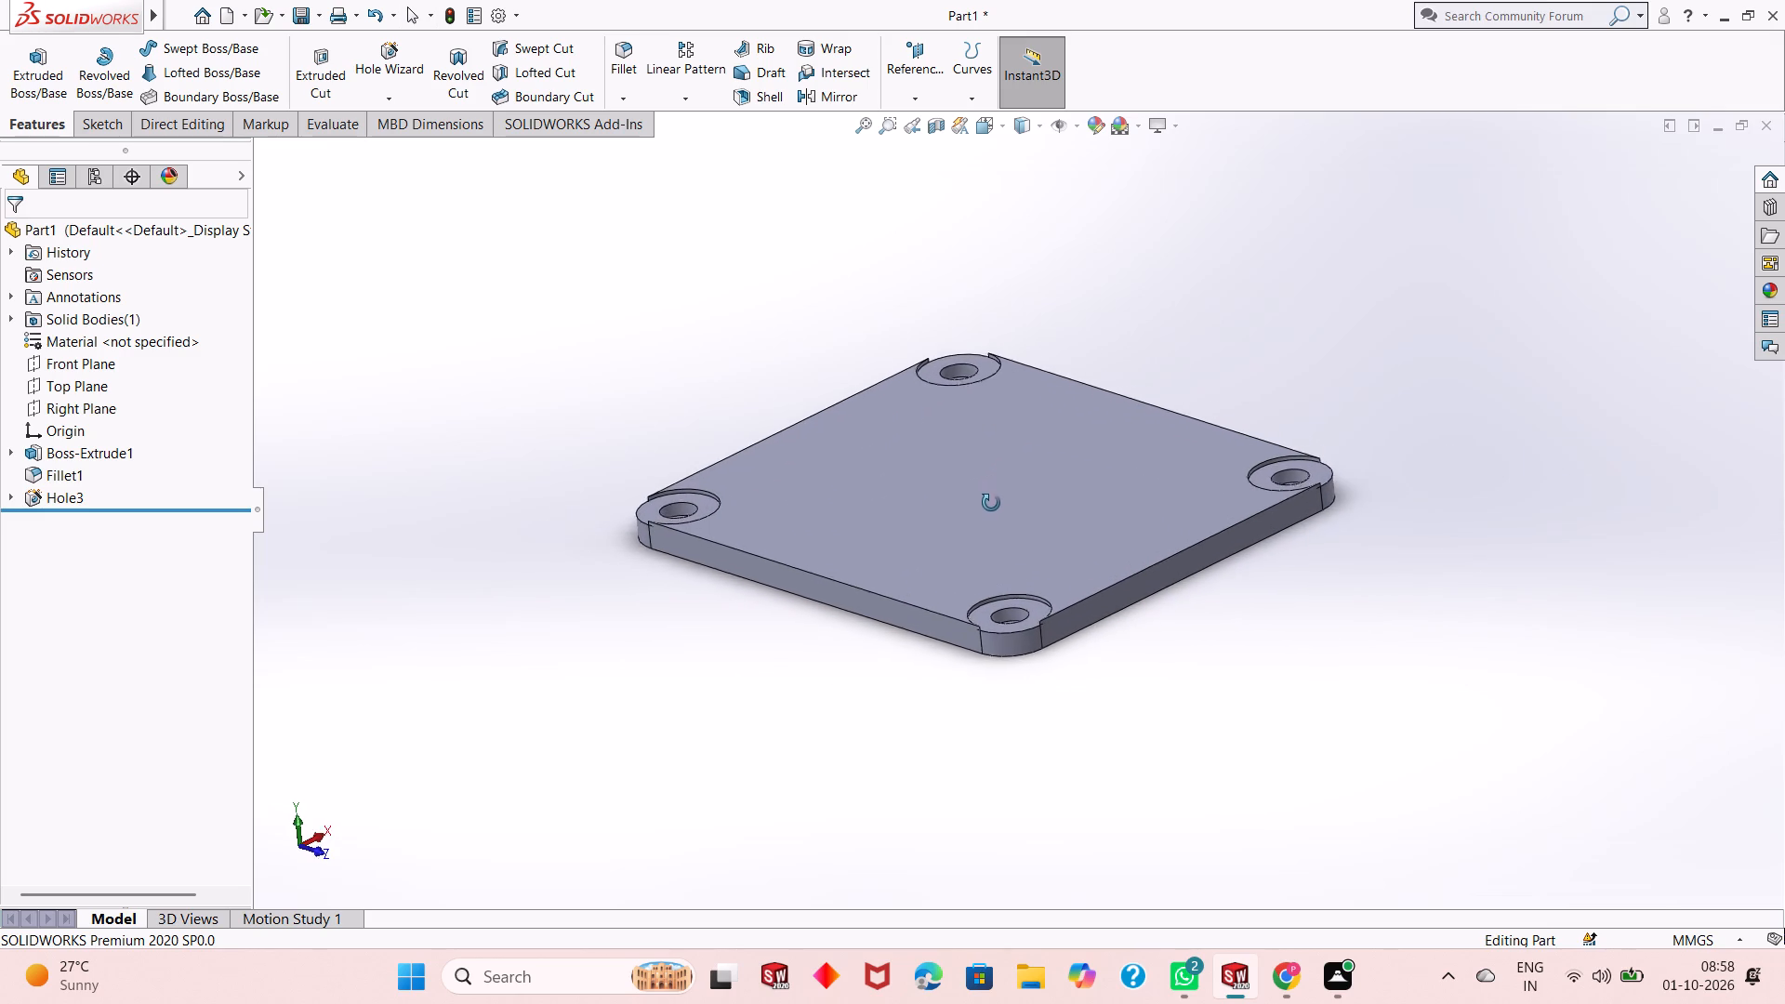
{"action": "middle_click_drag", "start_coordinate": [991, 503], "coordinate": [976, 515]}
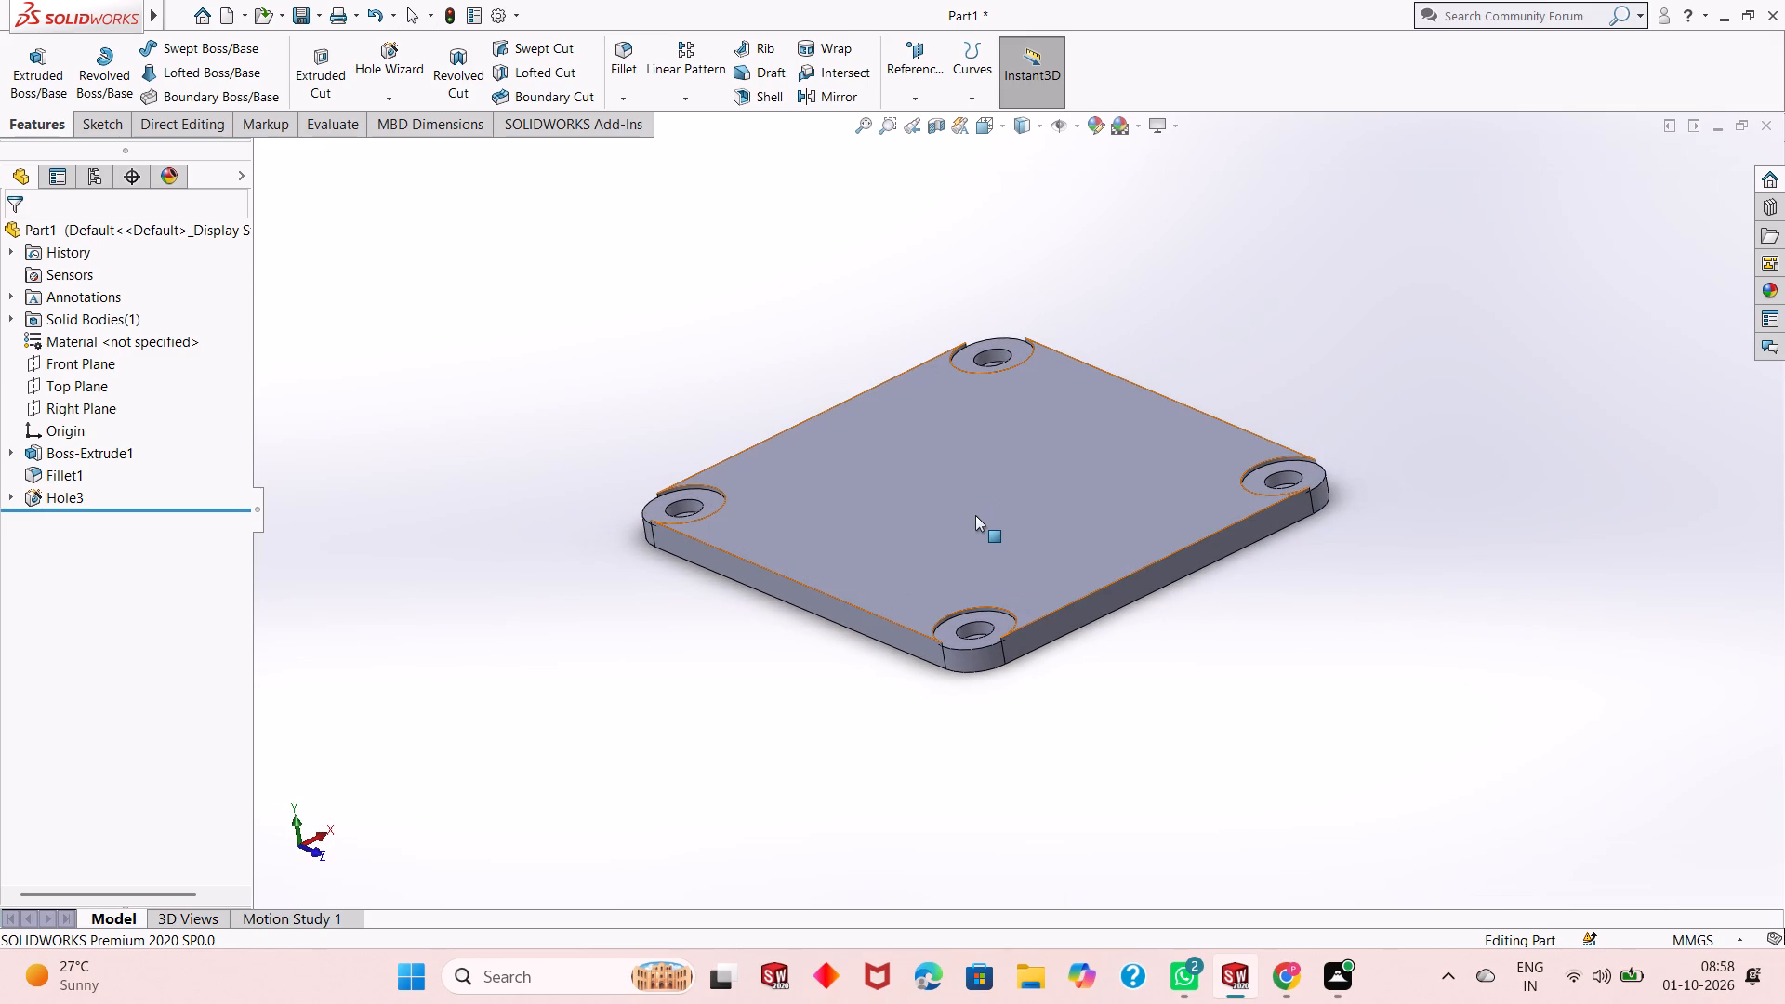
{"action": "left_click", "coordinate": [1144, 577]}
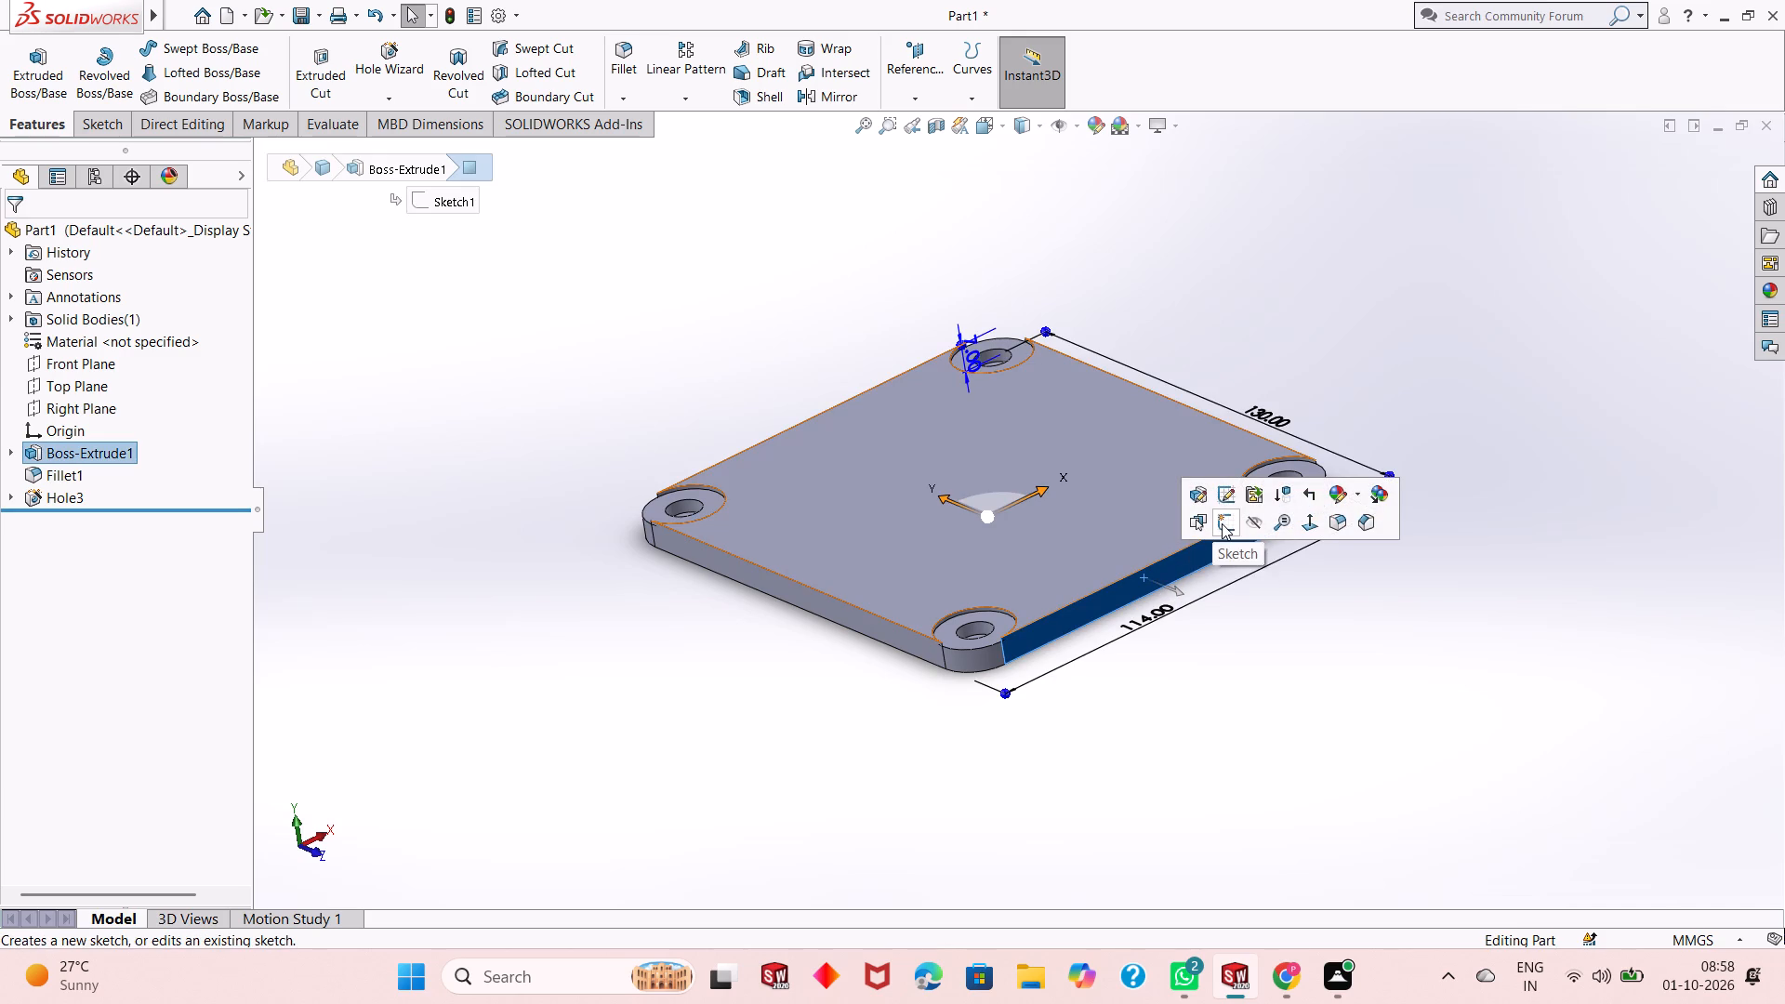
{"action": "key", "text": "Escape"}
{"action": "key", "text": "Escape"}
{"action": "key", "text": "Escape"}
Start a sketch on the plate's 130 mm long side face and view it face-on.
{"action": "middle_click_drag", "start_coordinate": [1209, 627], "coordinate": [1206, 673]}
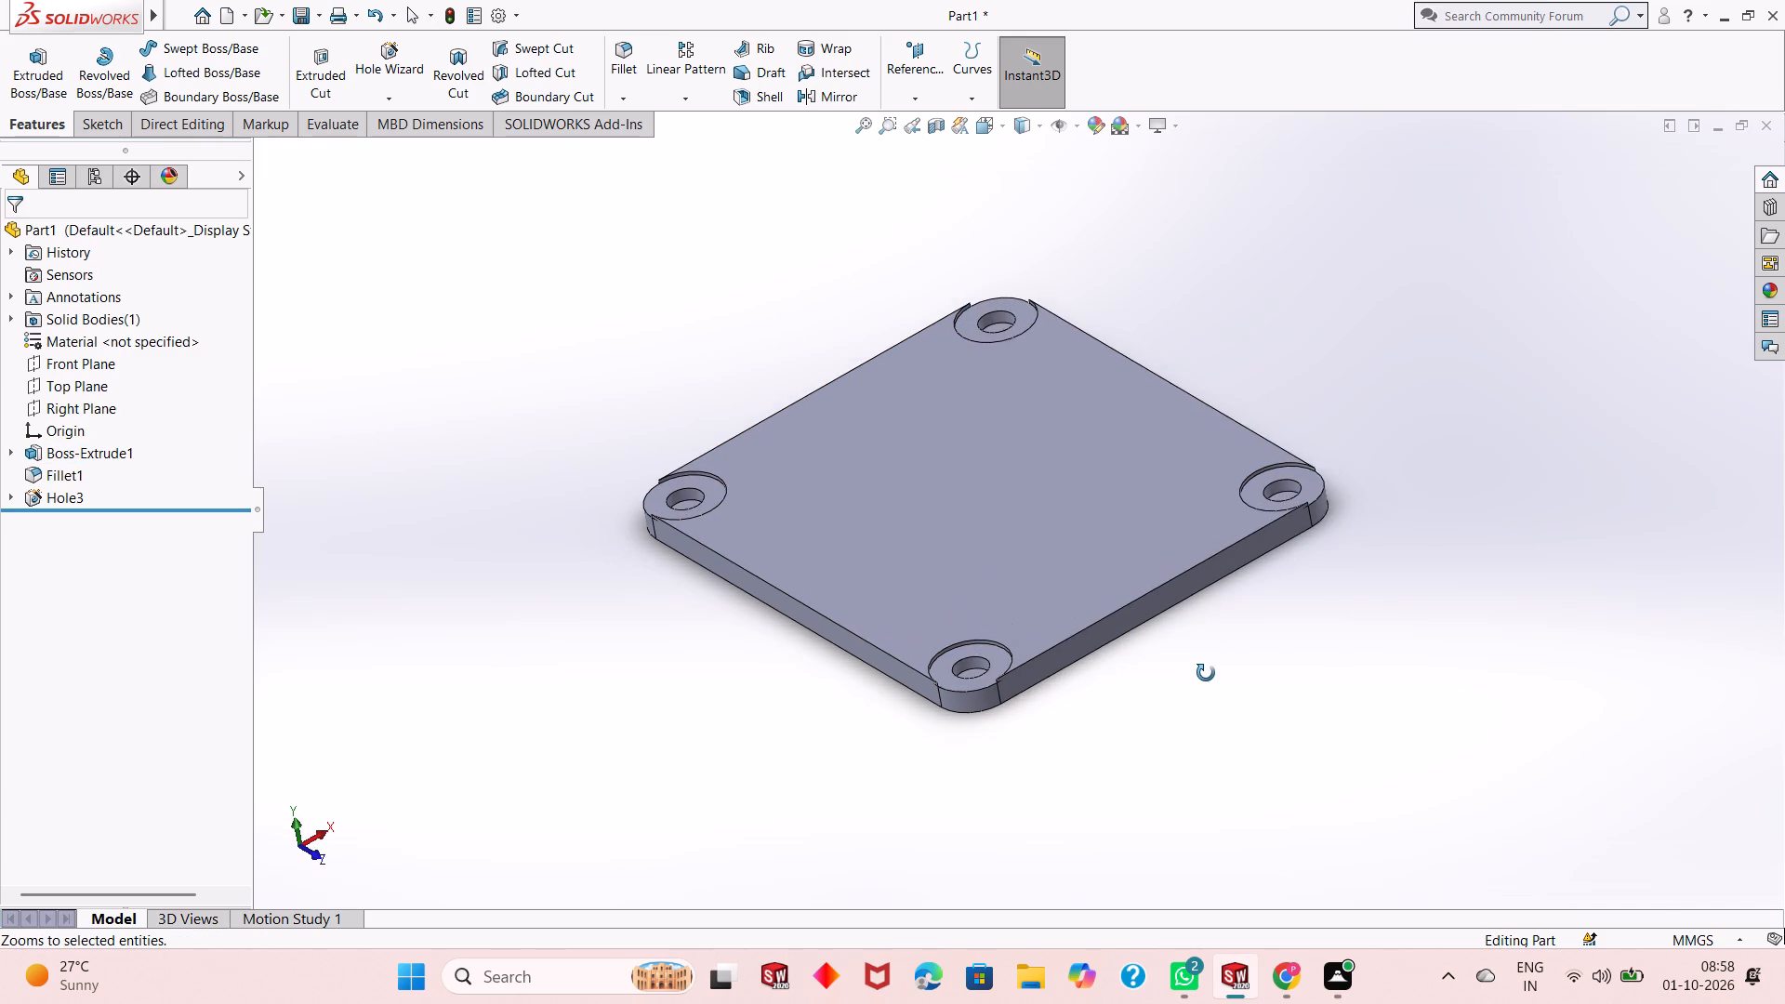
{"action": "middle_click_drag", "start_coordinate": [1206, 673], "coordinate": [1206, 674]}
{"action": "key", "text": "ctrl+8"}
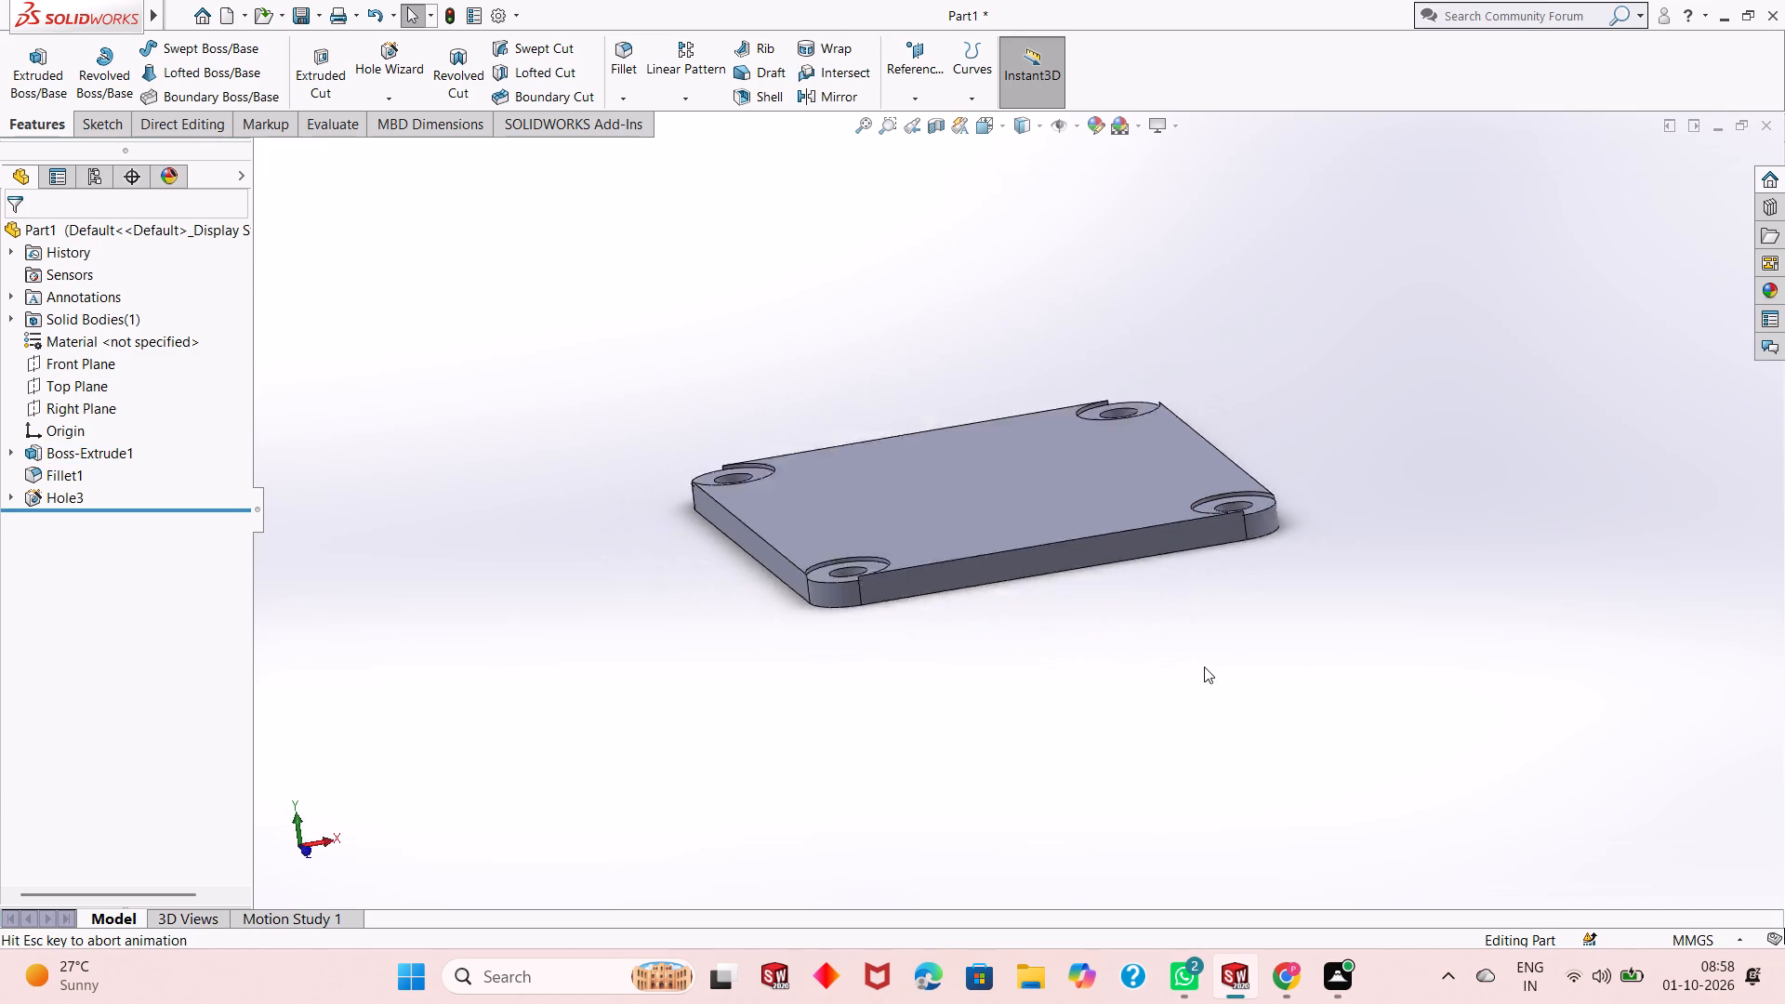
{"action": "middle_click_drag", "start_coordinate": [1108, 576], "coordinate": [1116, 779]}
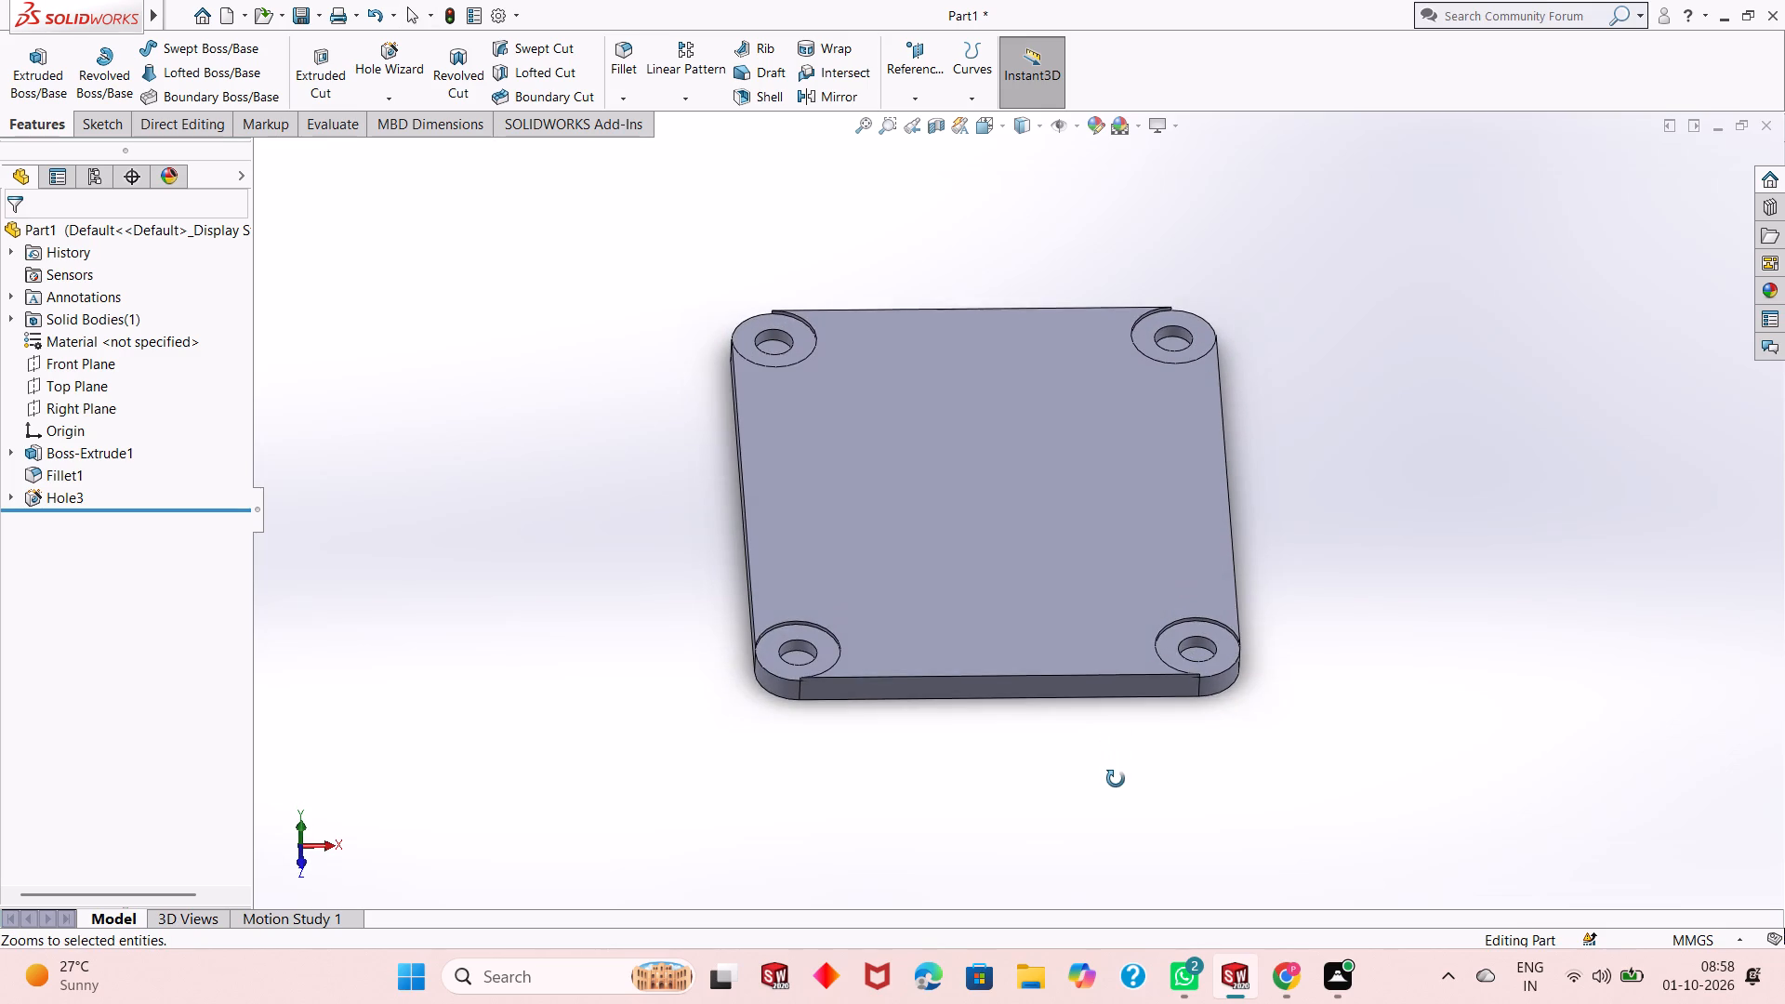
{"action": "middle_click_drag", "start_coordinate": [1116, 779], "coordinate": [1117, 784]}
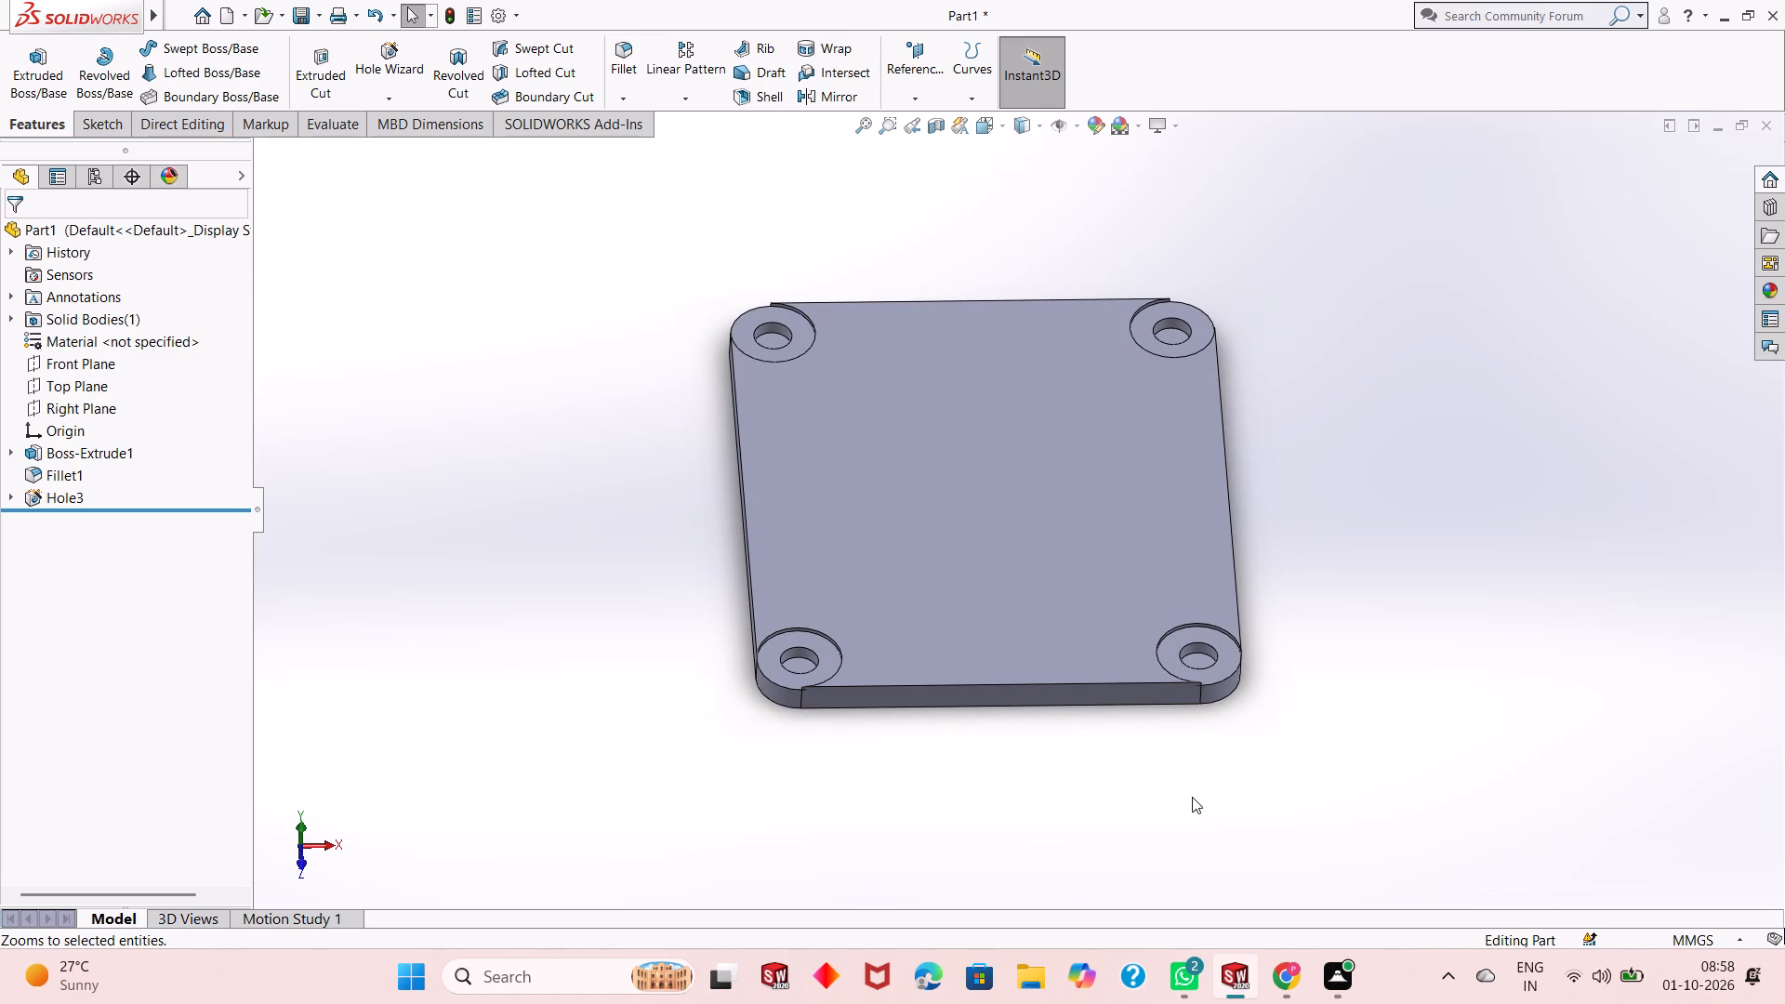
{"action": "middle_click_drag", "start_coordinate": [1168, 745], "coordinate": [998, 678]}
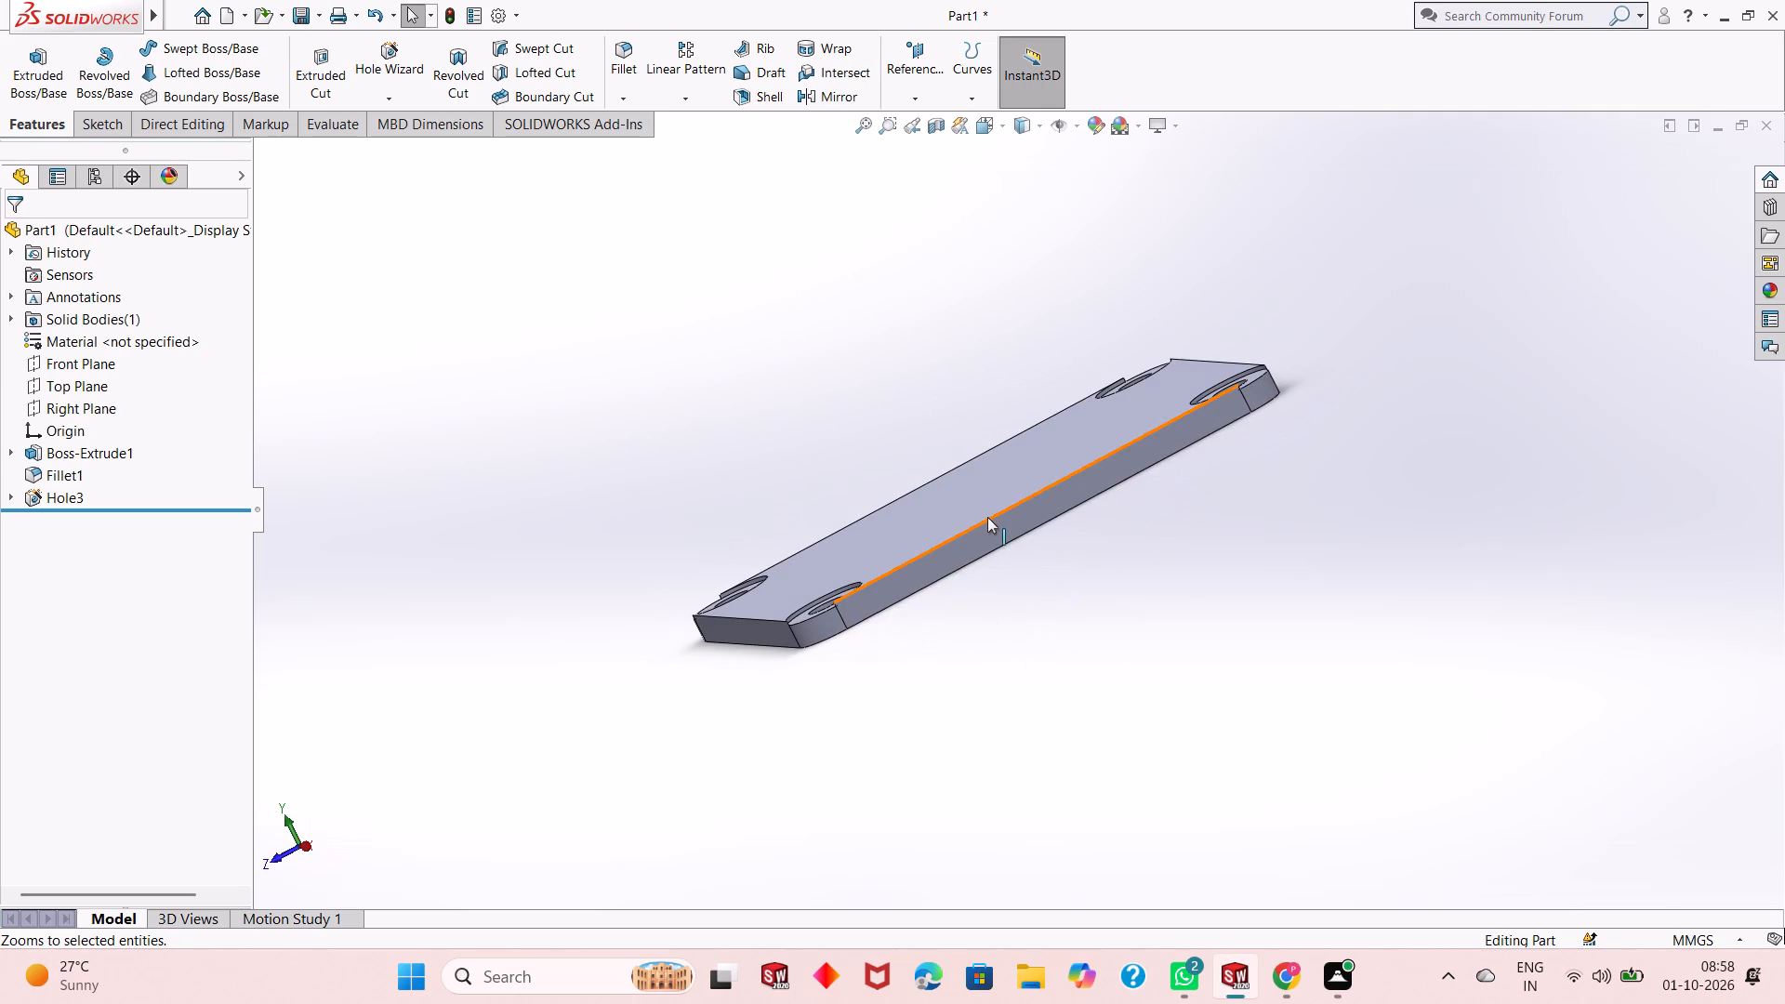
{"action": "left_click", "coordinate": [996, 526]}
{"action": "left_click", "coordinate": [1072, 480]}
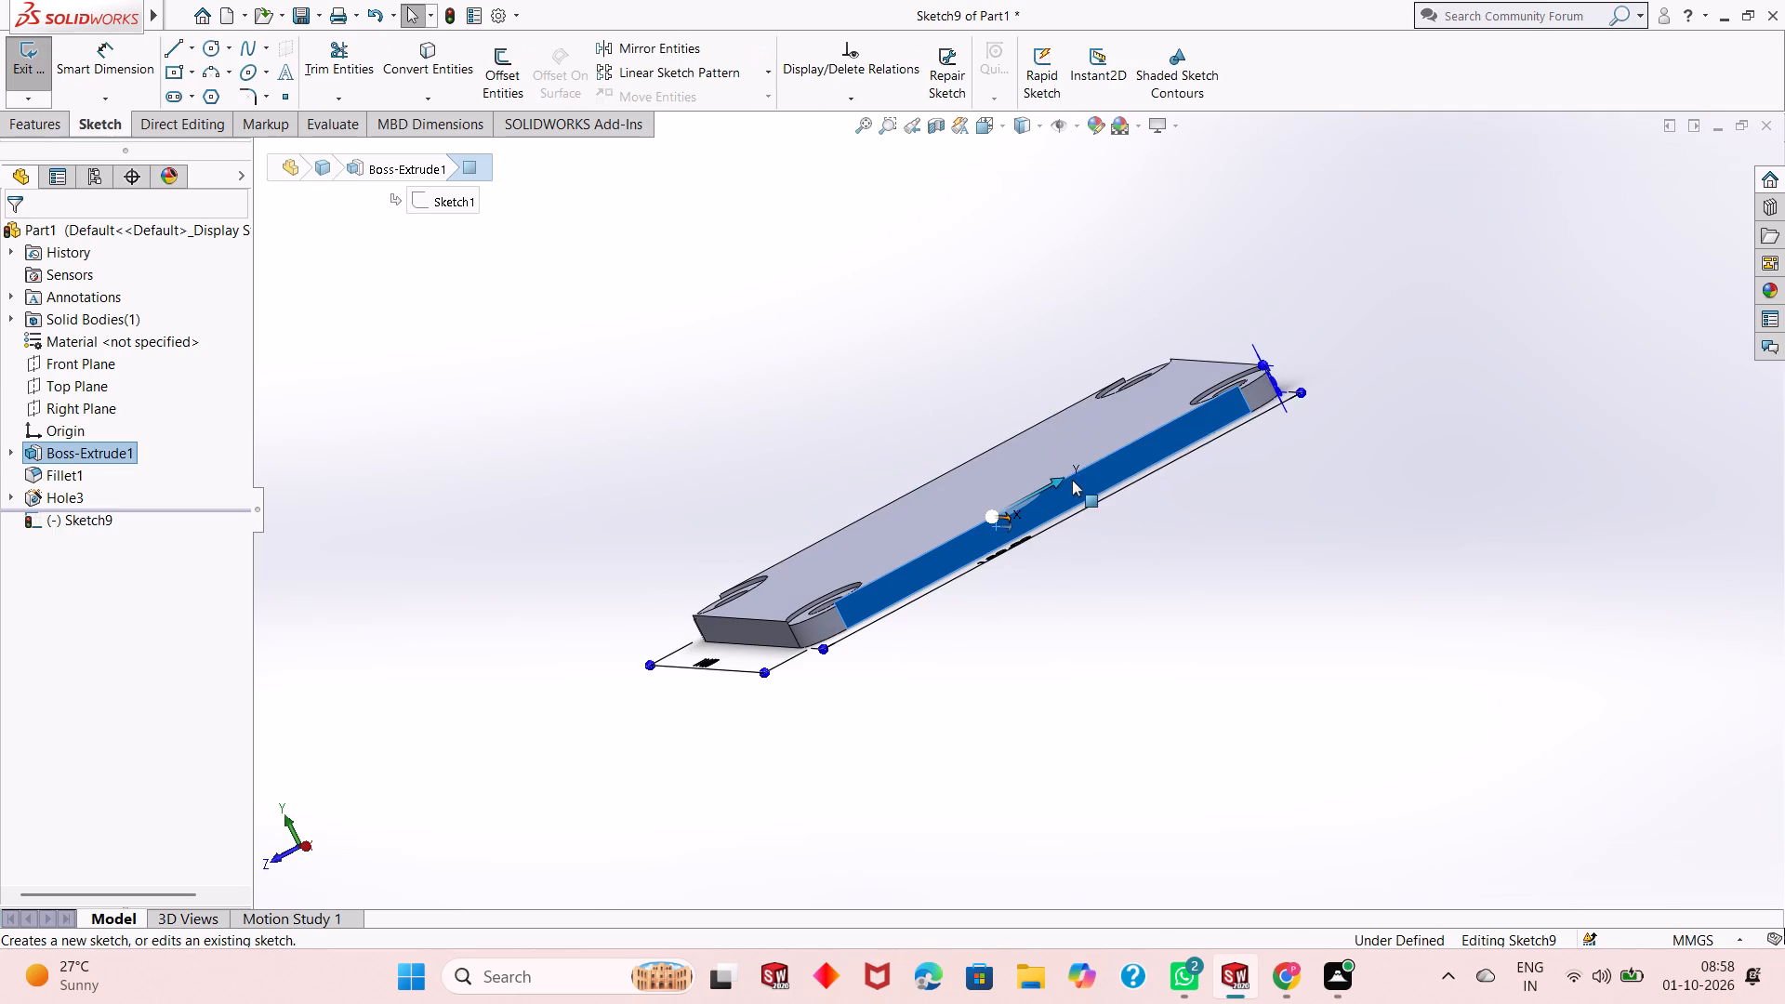
{"action": "key", "text": "ctrl+8"}
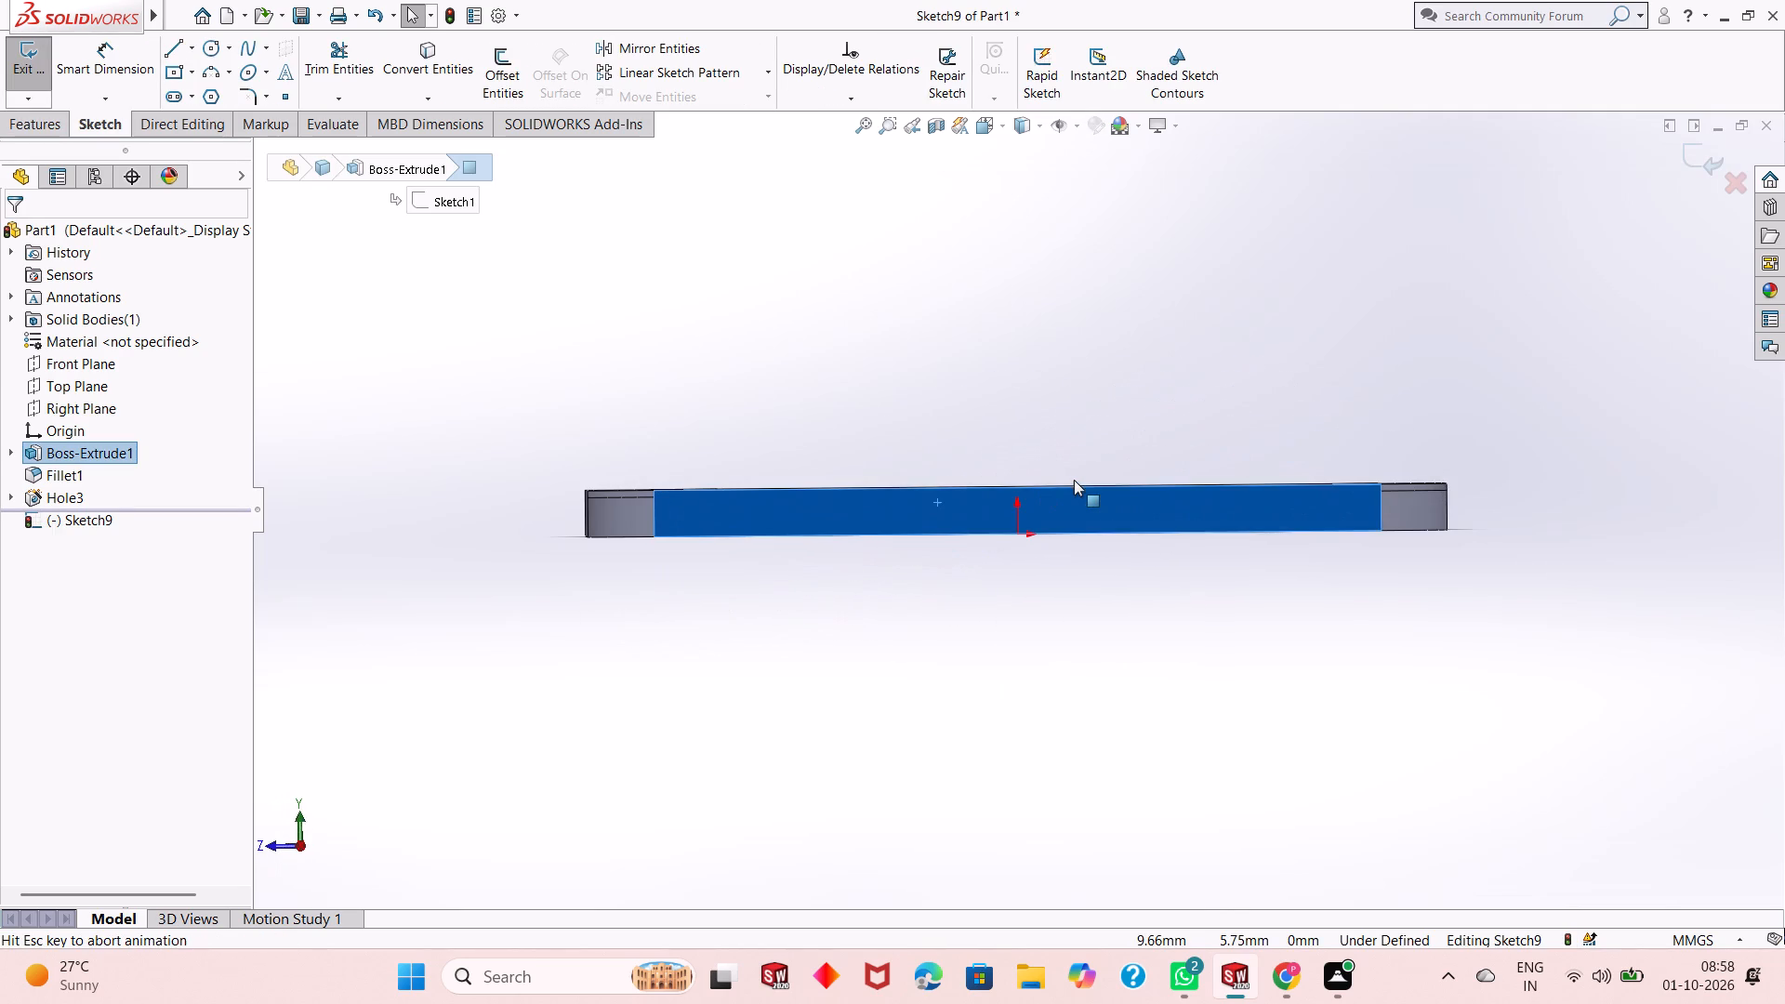
{"action": "left_click", "coordinate": [1064, 379]}
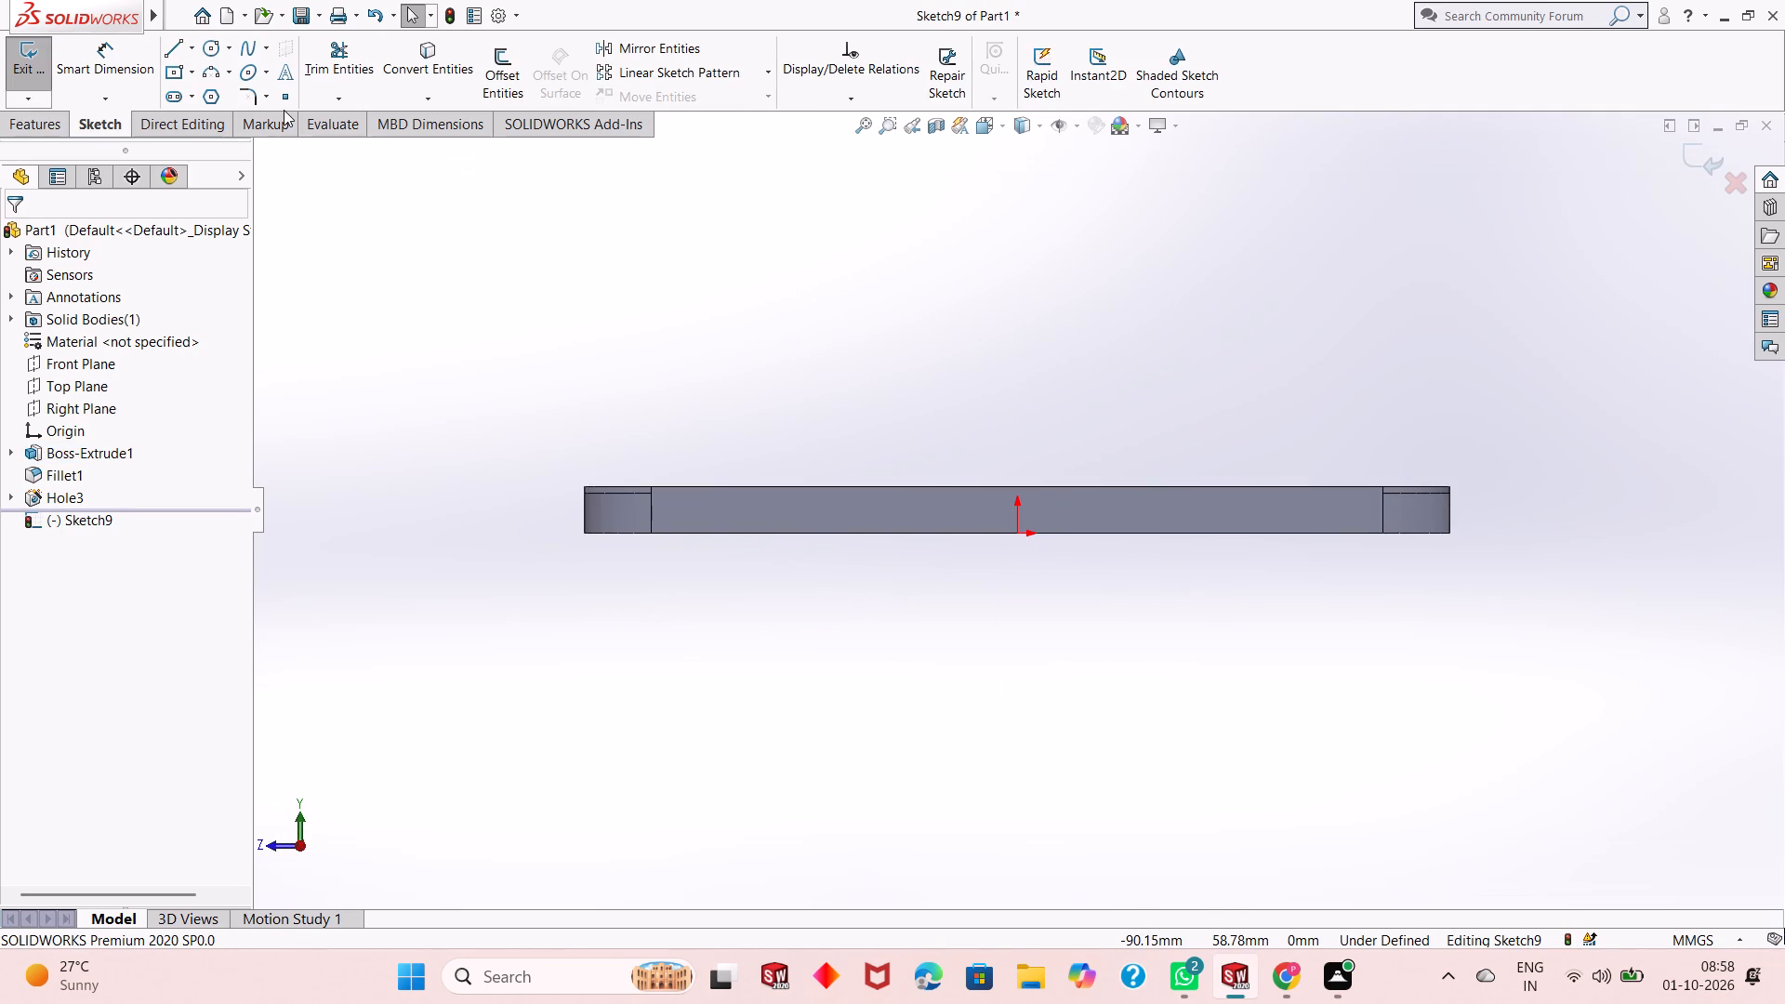
Sketch a circle of about 21.7 mm radius above the plate, centred about 45 mm vertically above the origin.
{"action": "left_click", "coordinate": [205, 44]}
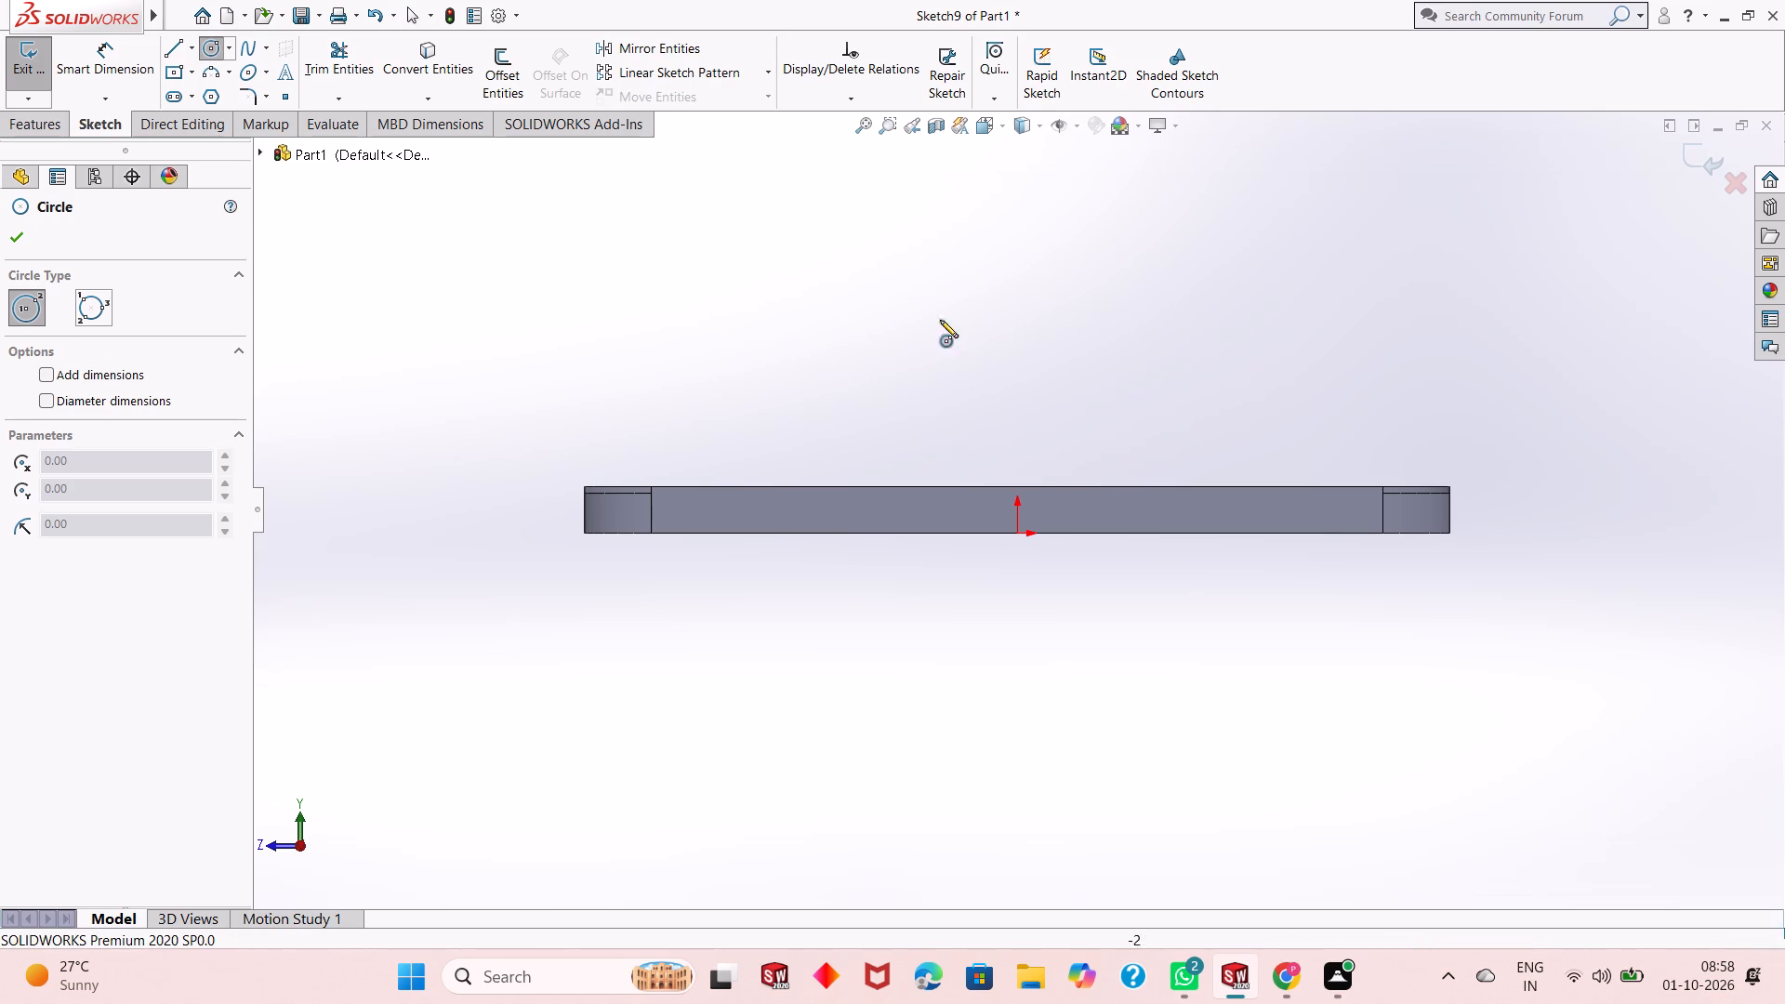
{"action": "left_click", "coordinate": [1014, 232]}
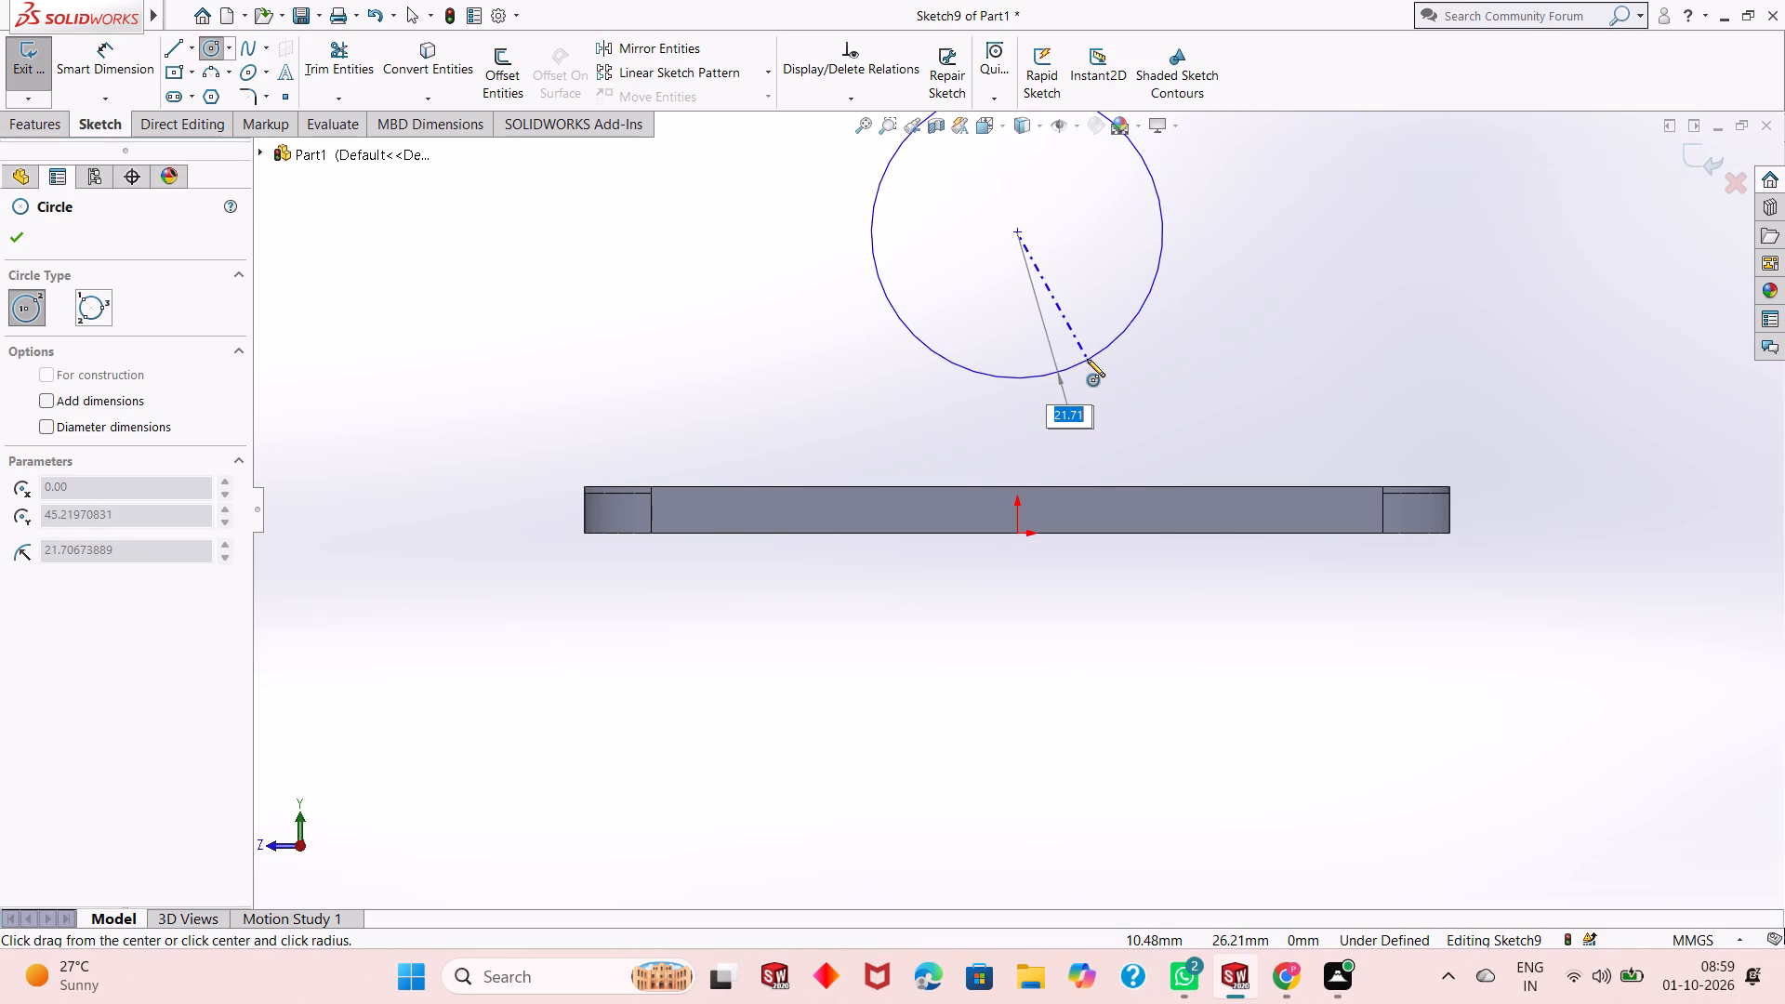
{"action": "left_click", "coordinate": [1087, 359]}
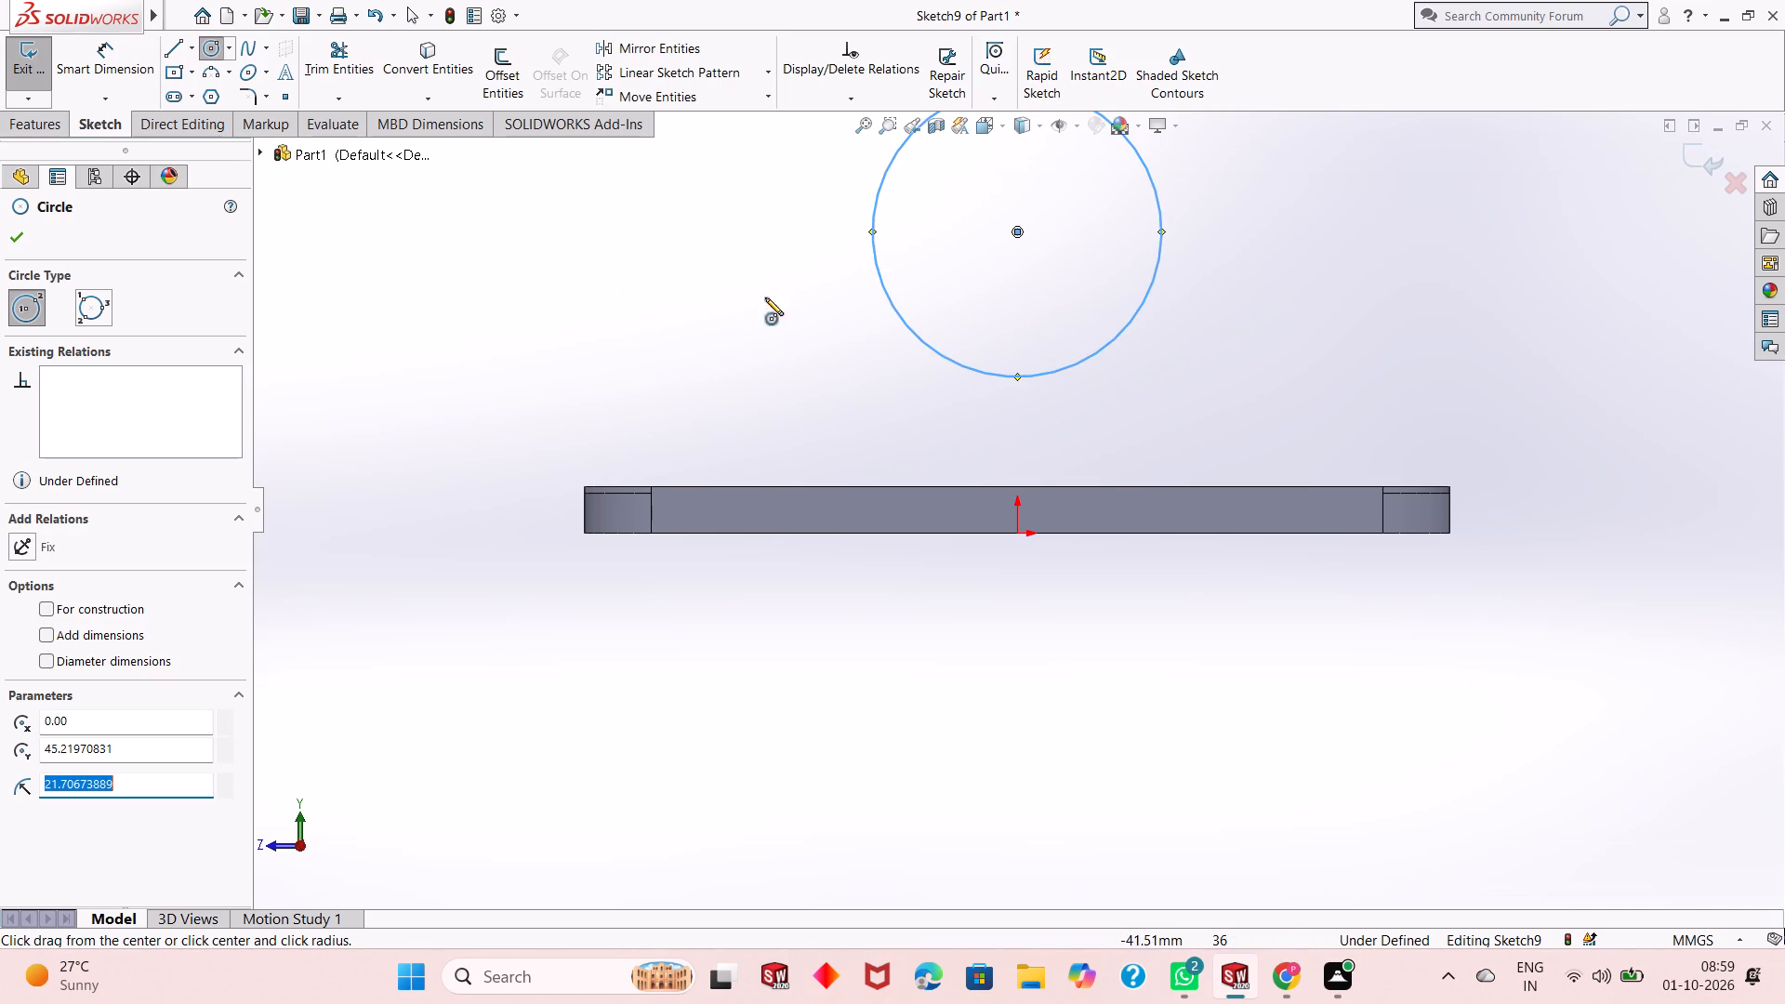
{"action": "right_click", "coordinate": [539, 267]}
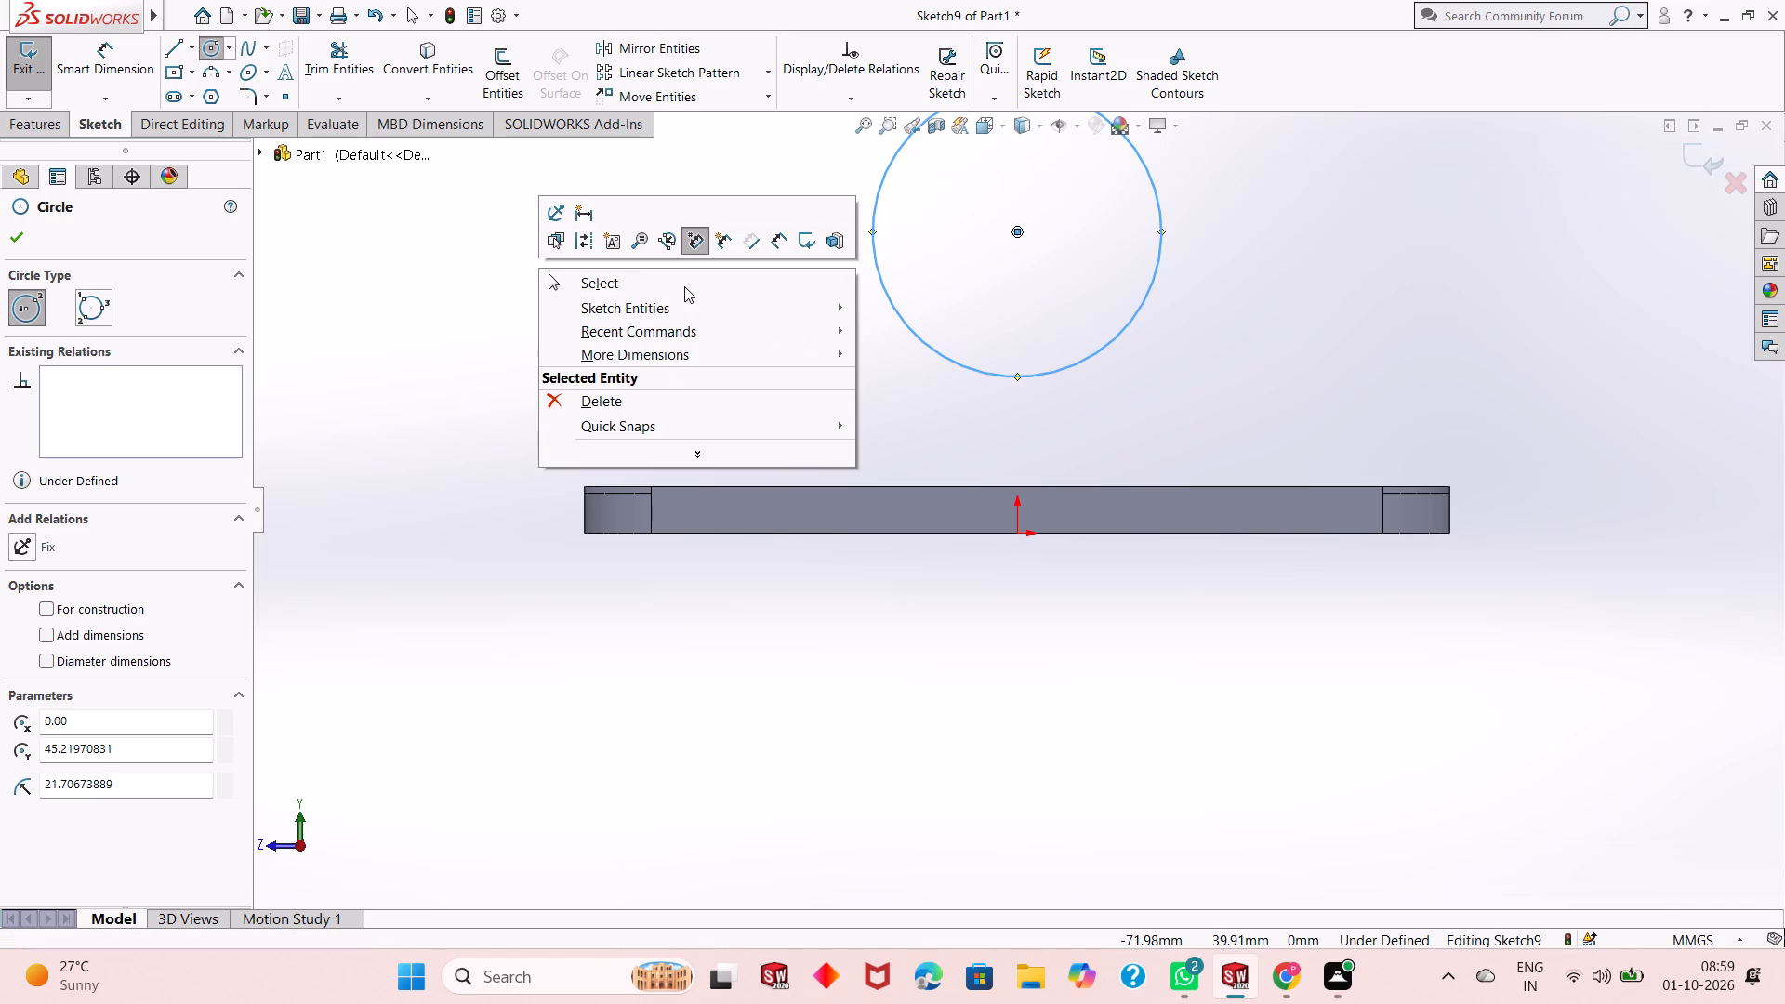
{"action": "left_click", "coordinate": [684, 286]}
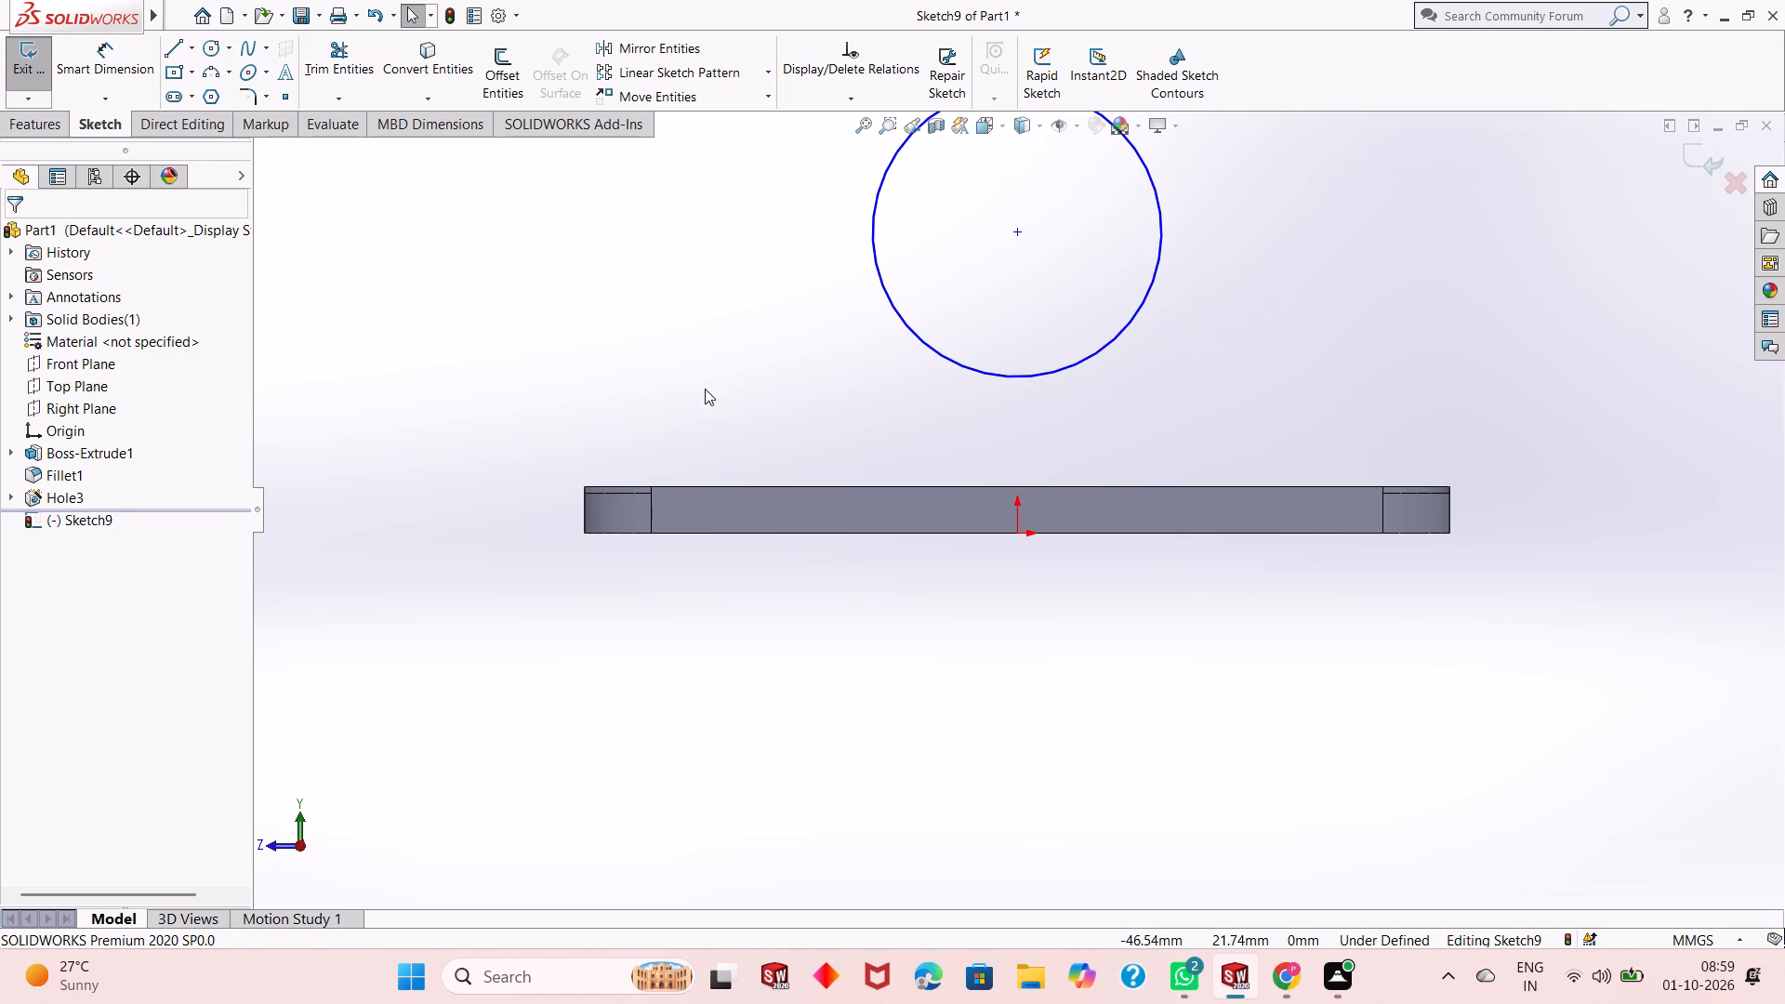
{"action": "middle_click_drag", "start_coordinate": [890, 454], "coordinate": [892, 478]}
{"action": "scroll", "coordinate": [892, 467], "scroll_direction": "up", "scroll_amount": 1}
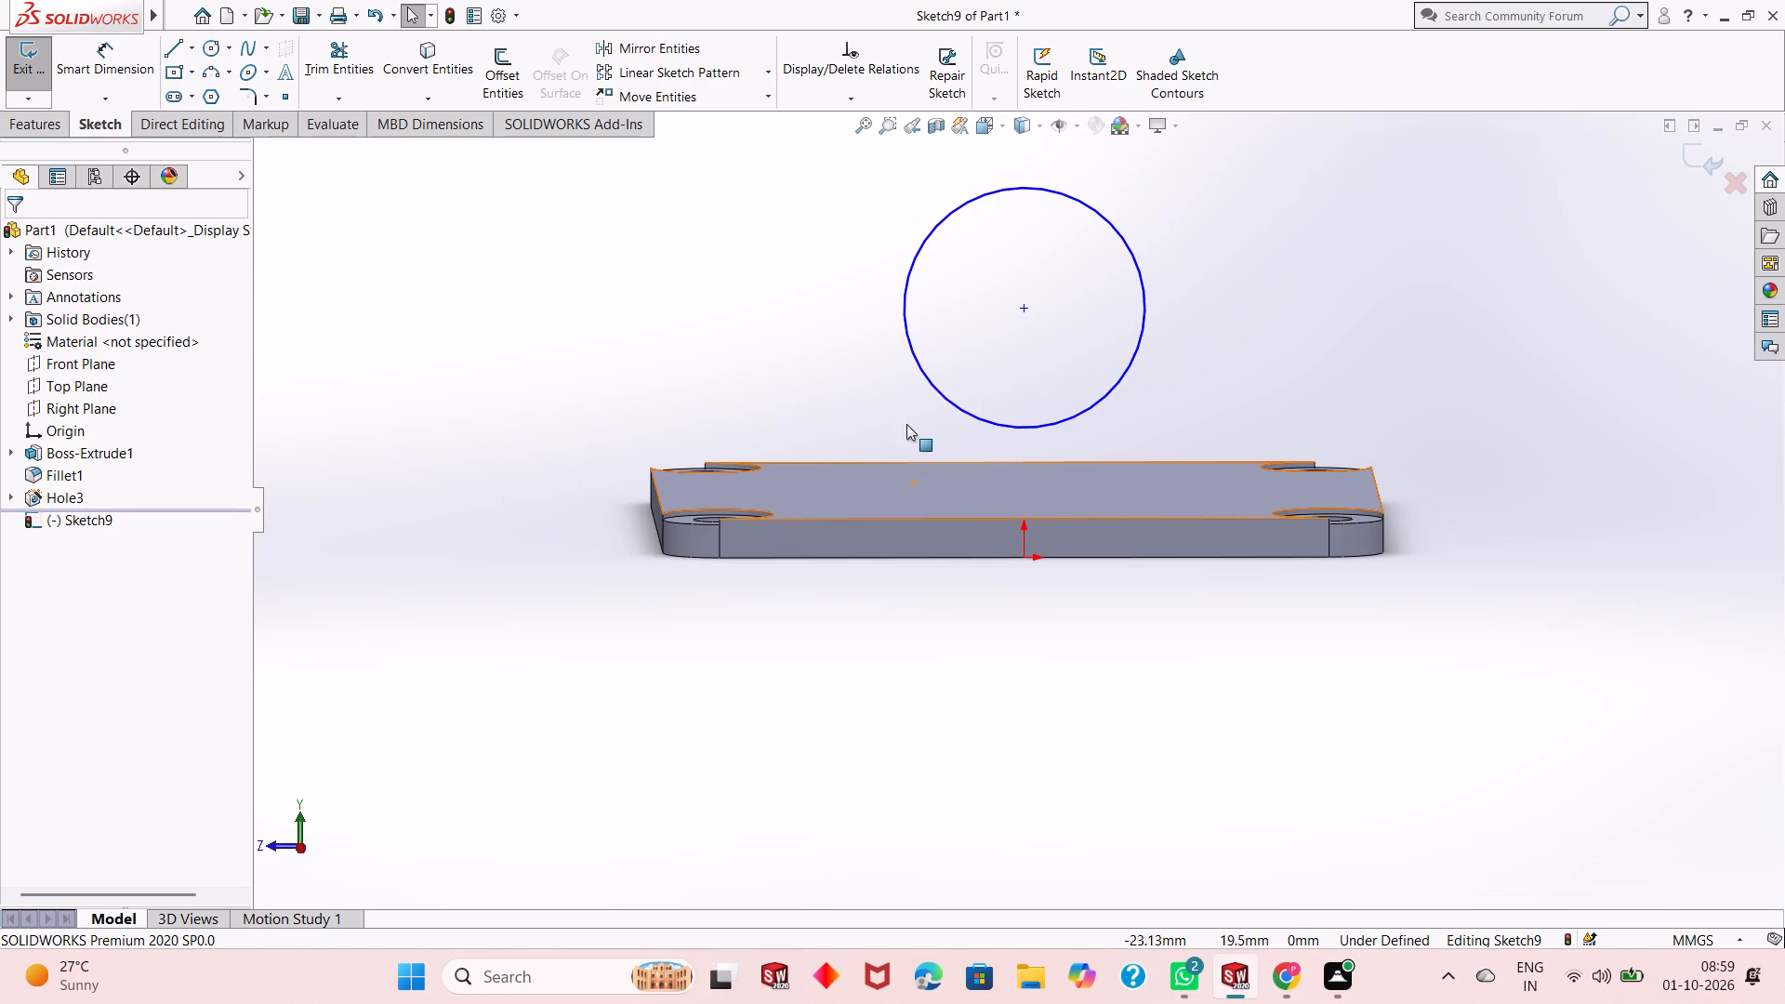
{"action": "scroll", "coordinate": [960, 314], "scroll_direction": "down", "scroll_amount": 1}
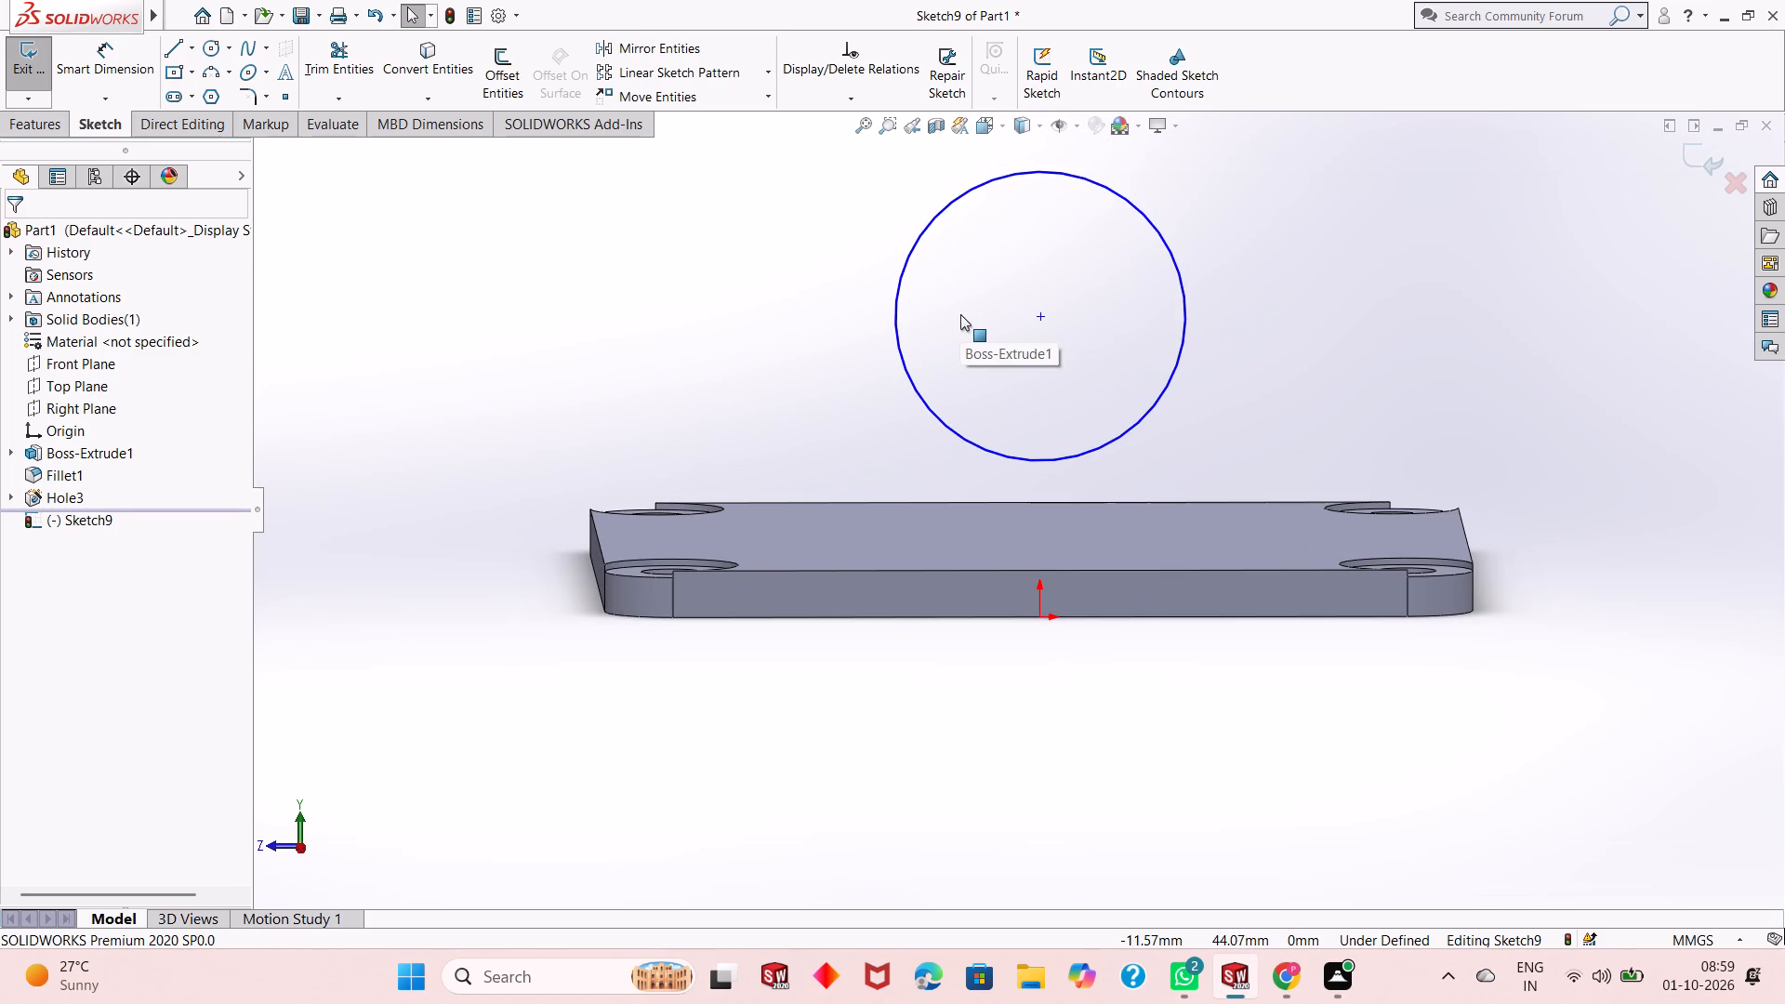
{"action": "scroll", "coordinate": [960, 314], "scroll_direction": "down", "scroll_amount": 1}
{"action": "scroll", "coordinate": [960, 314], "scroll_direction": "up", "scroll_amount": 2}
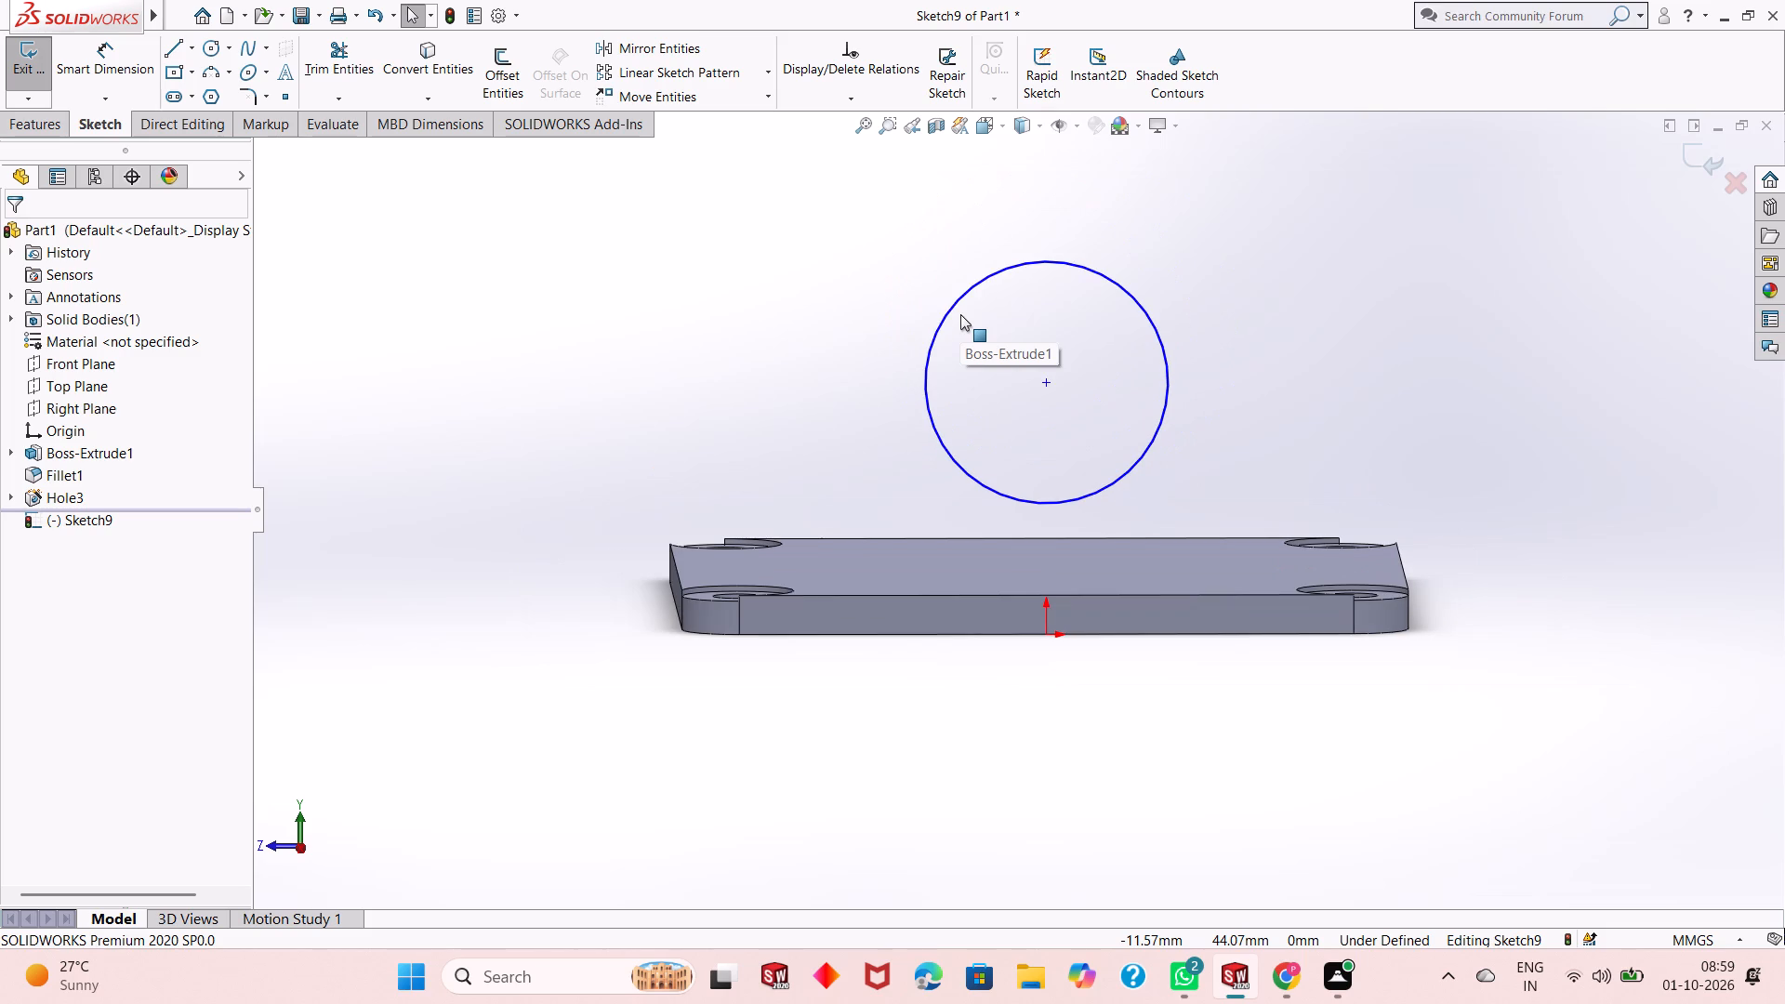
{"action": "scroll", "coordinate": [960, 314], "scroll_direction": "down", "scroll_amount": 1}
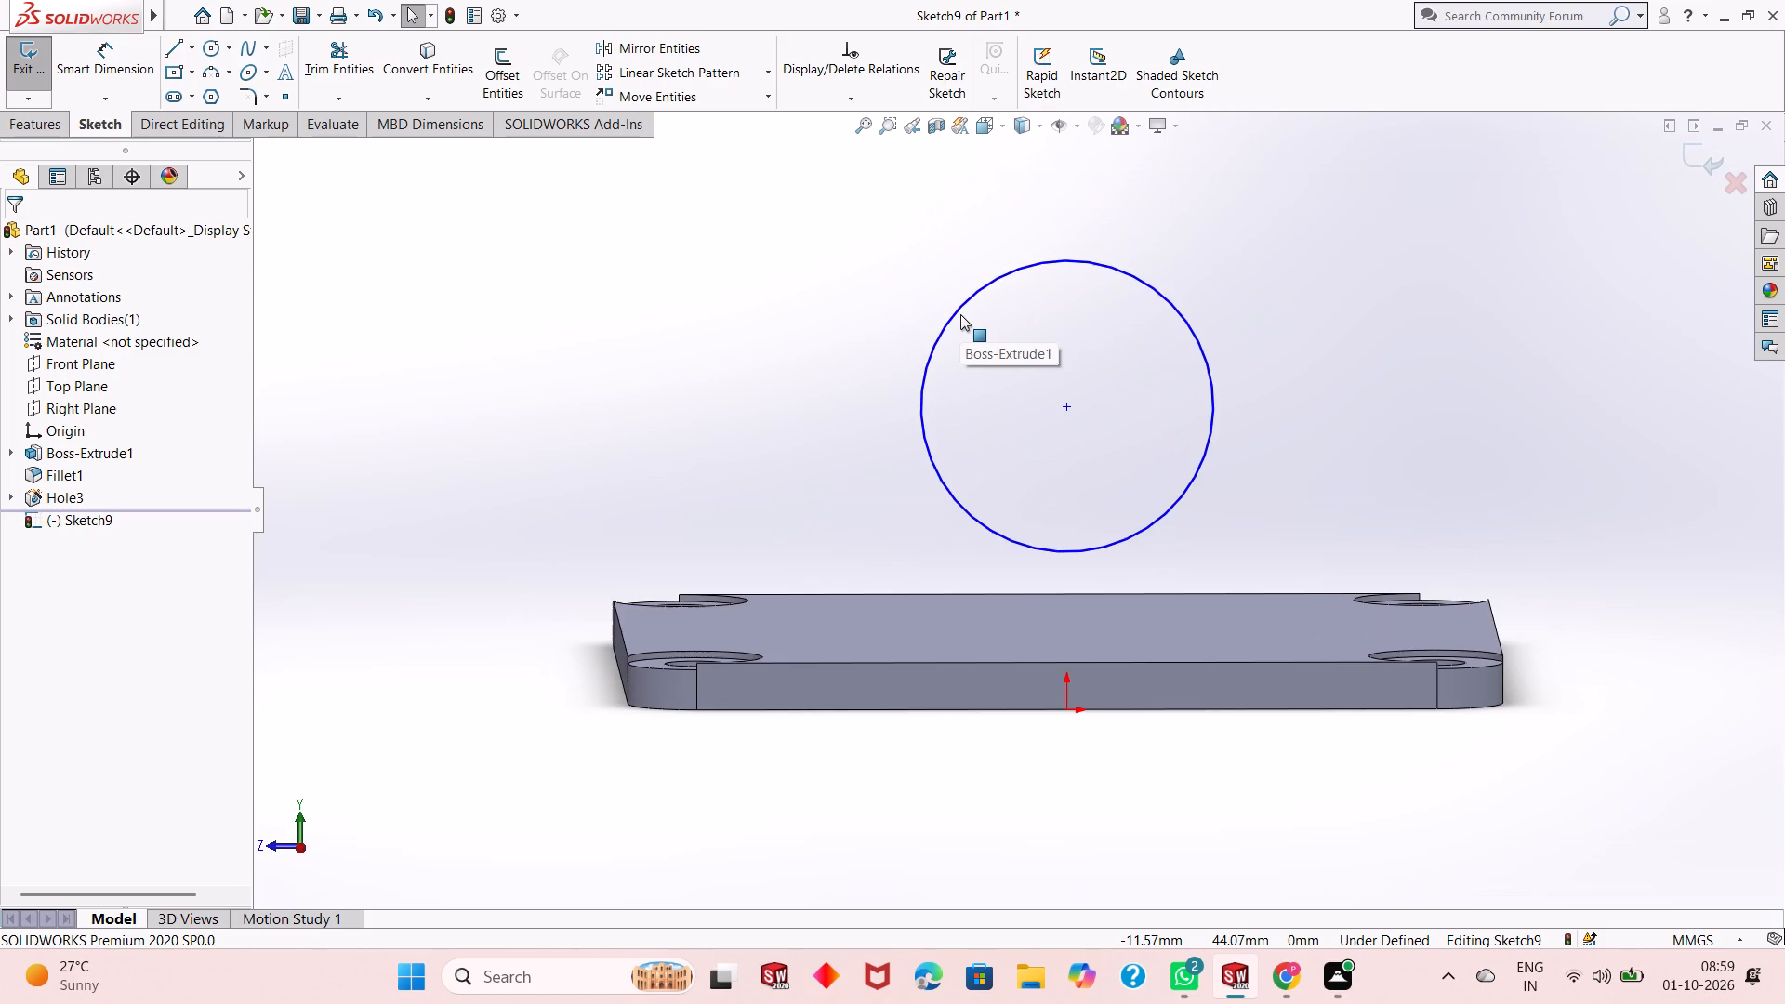
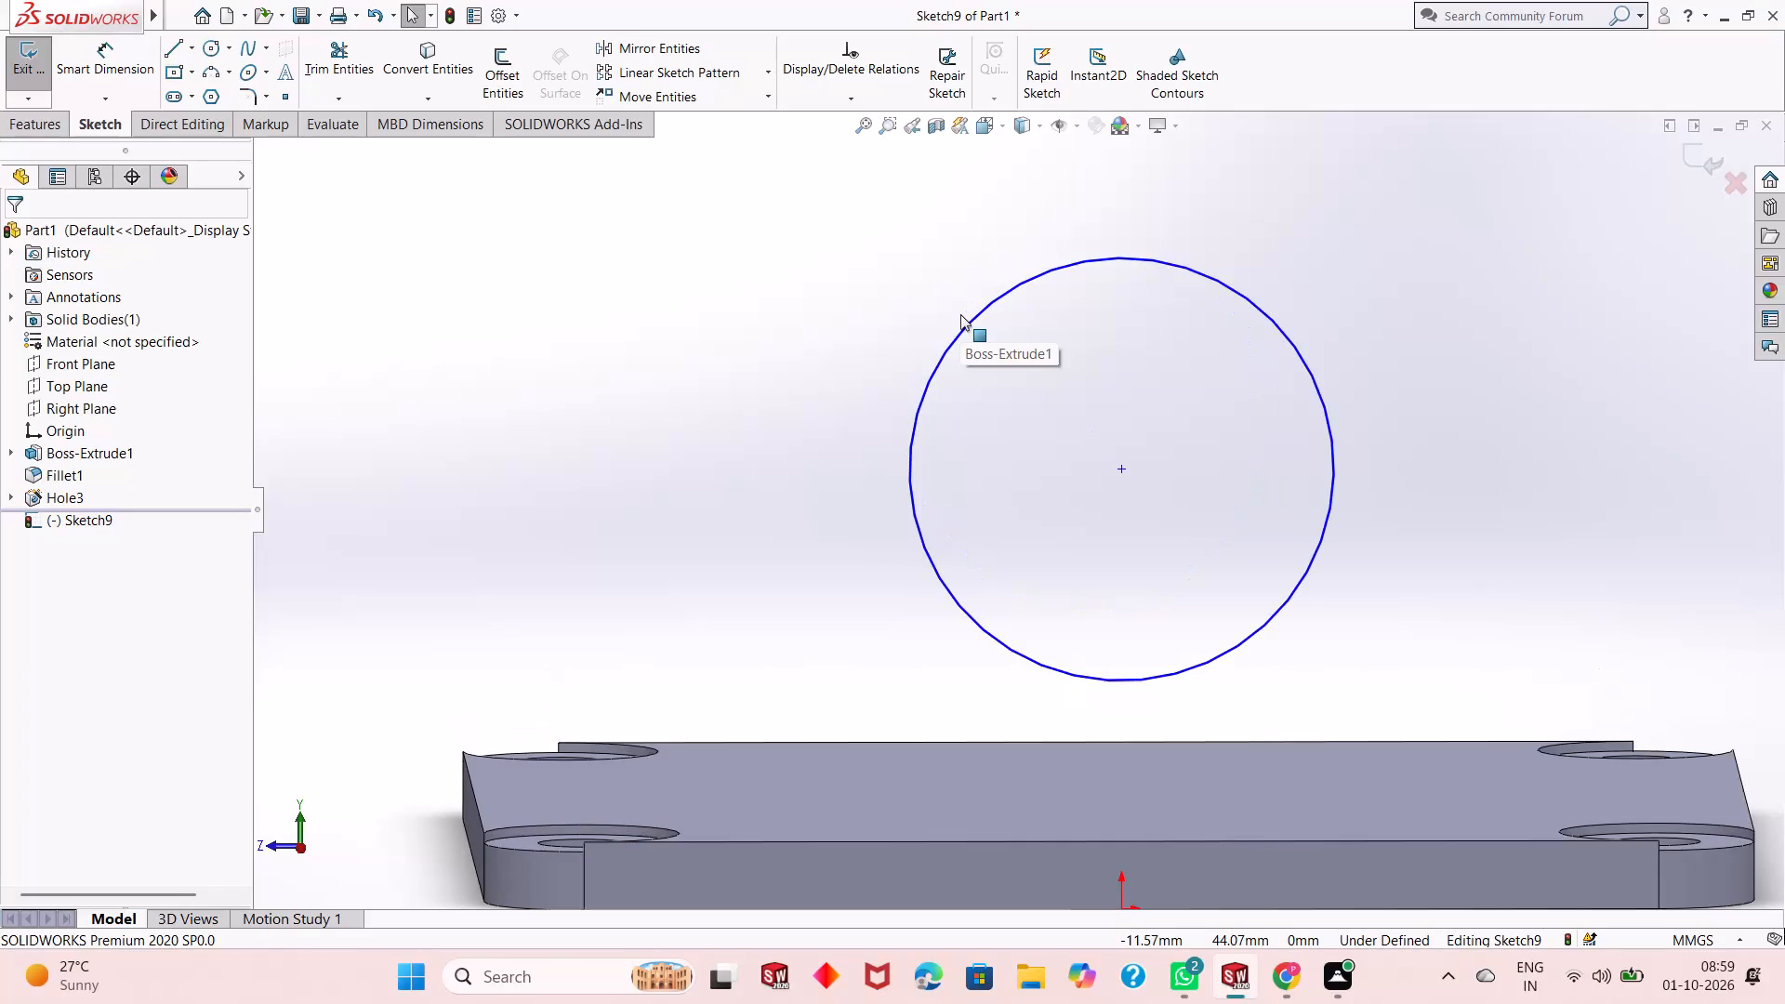
Examine the sketched circle's position relative to the base plate from several angles.
{"action": "scroll", "coordinate": [960, 314], "scroll_direction": "up", "scroll_amount": 2}
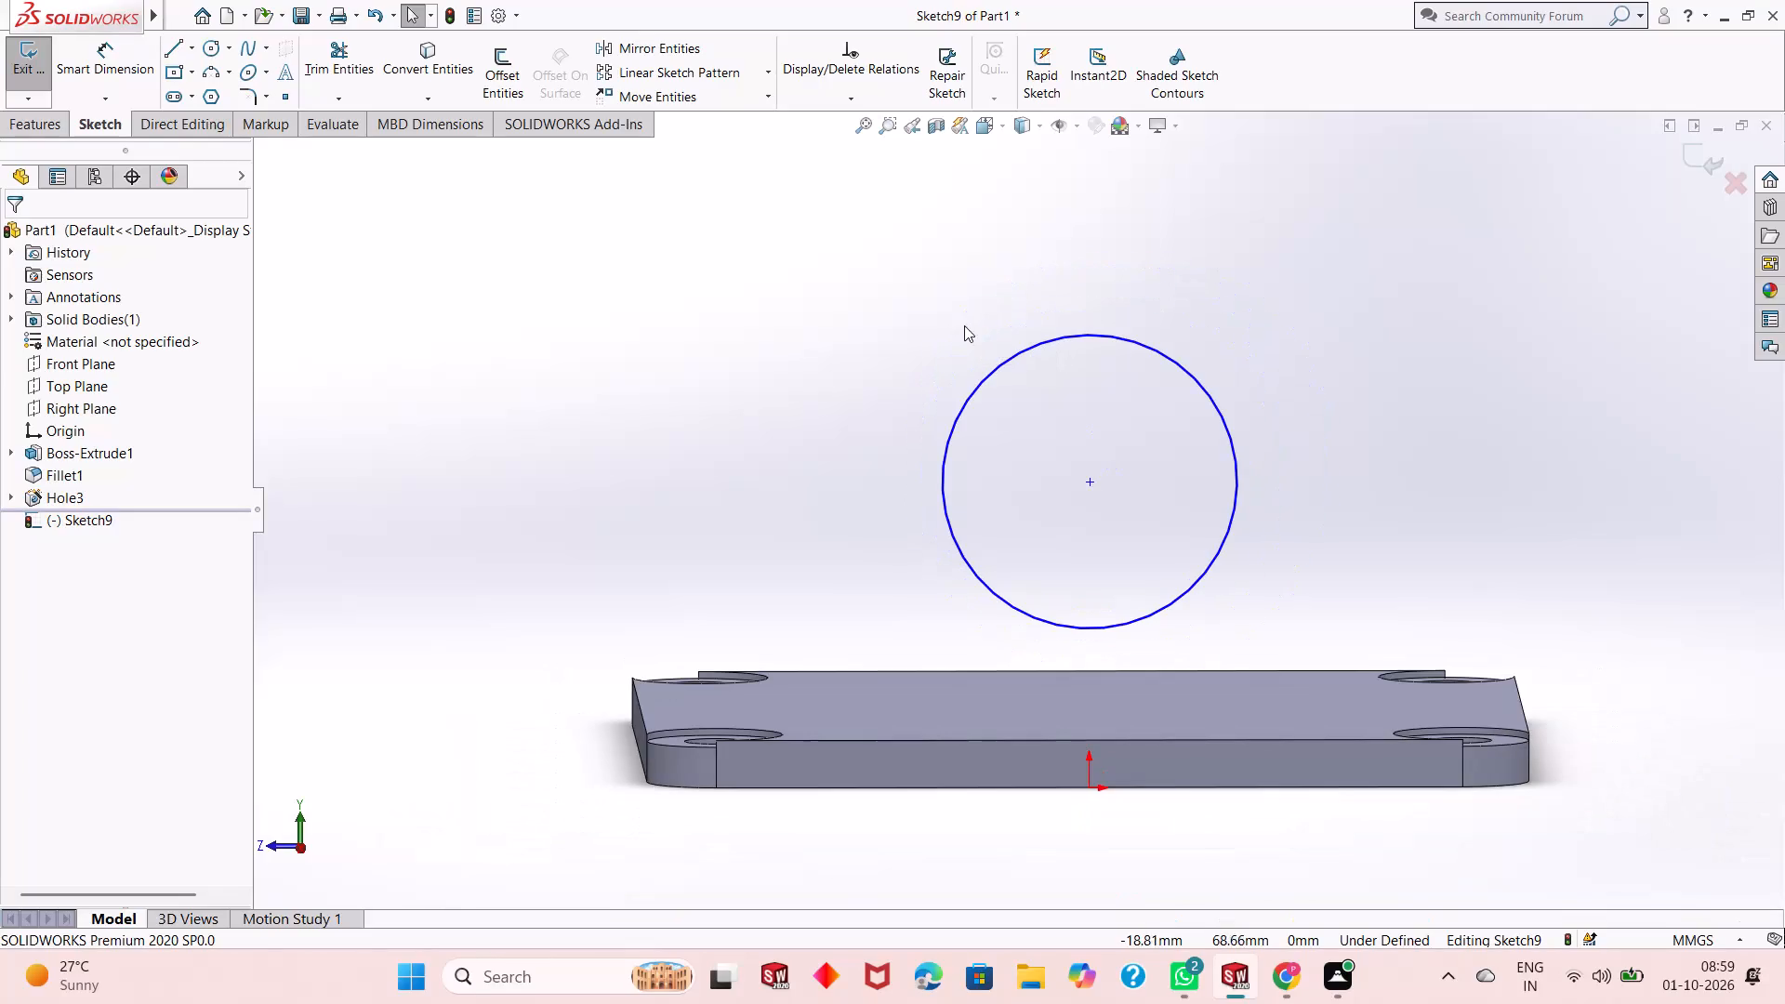
{"action": "middle_click_drag", "start_coordinate": [969, 337], "coordinate": [985, 339]}
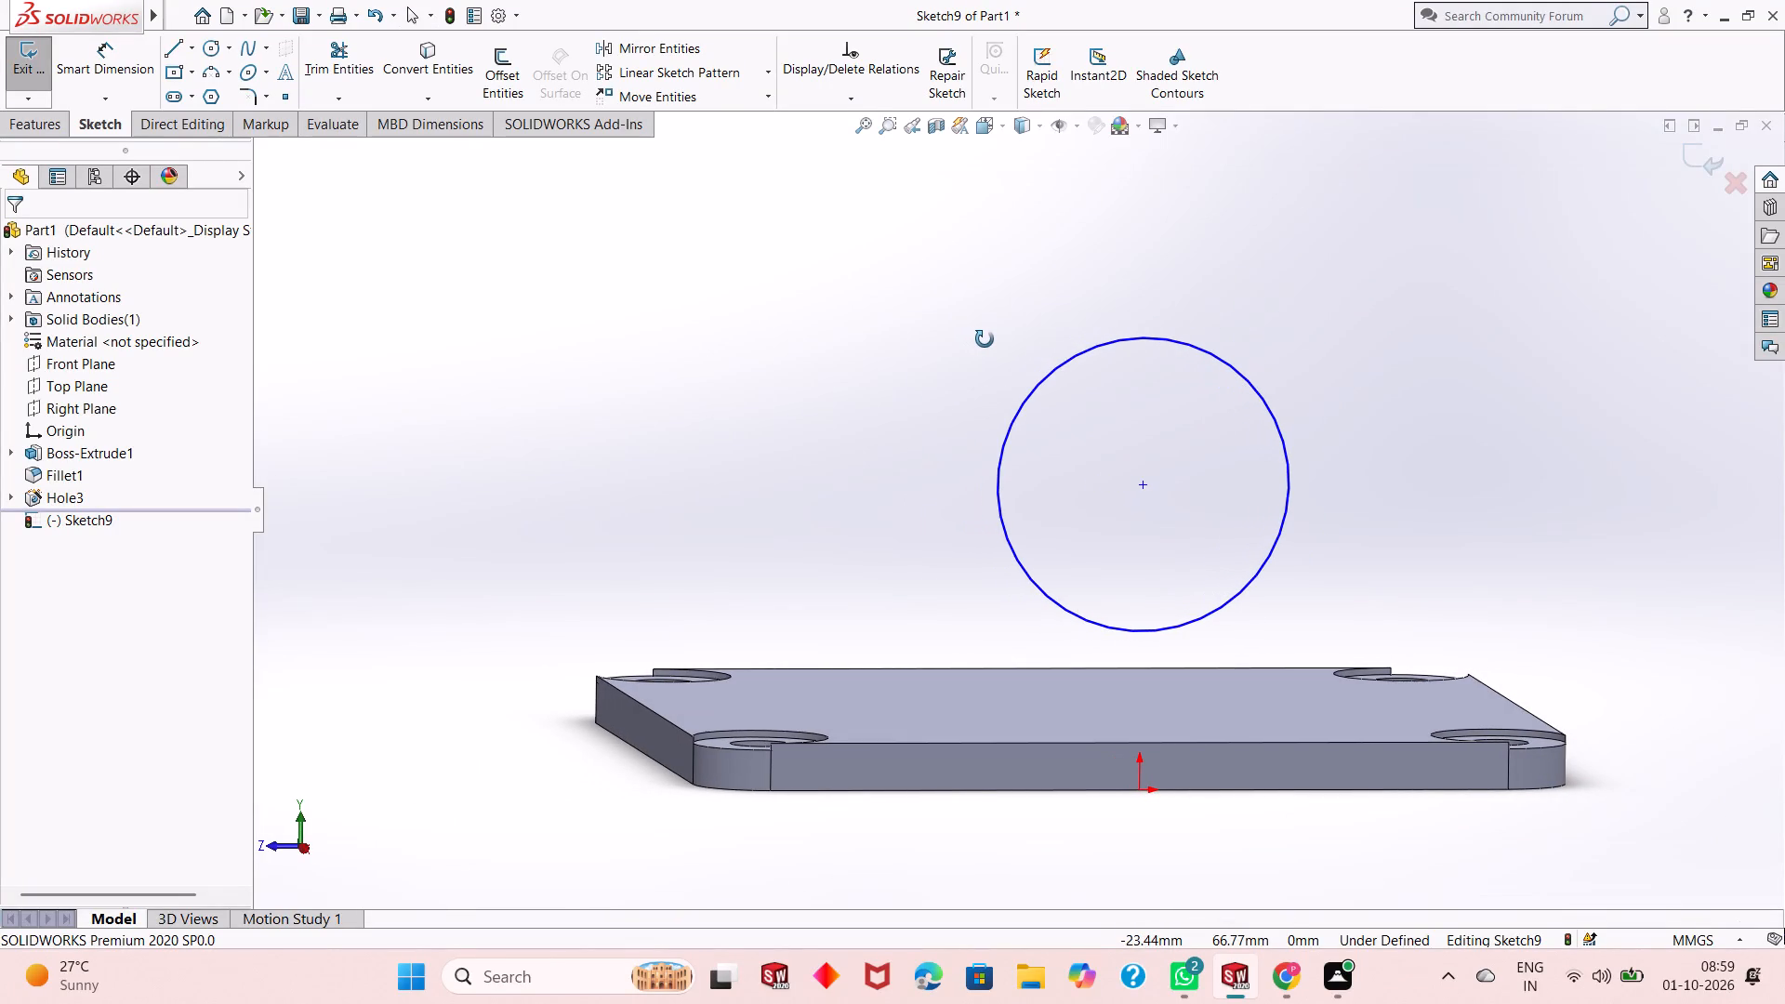
{"action": "middle_click_drag", "start_coordinate": [985, 339], "coordinate": [992, 356]}
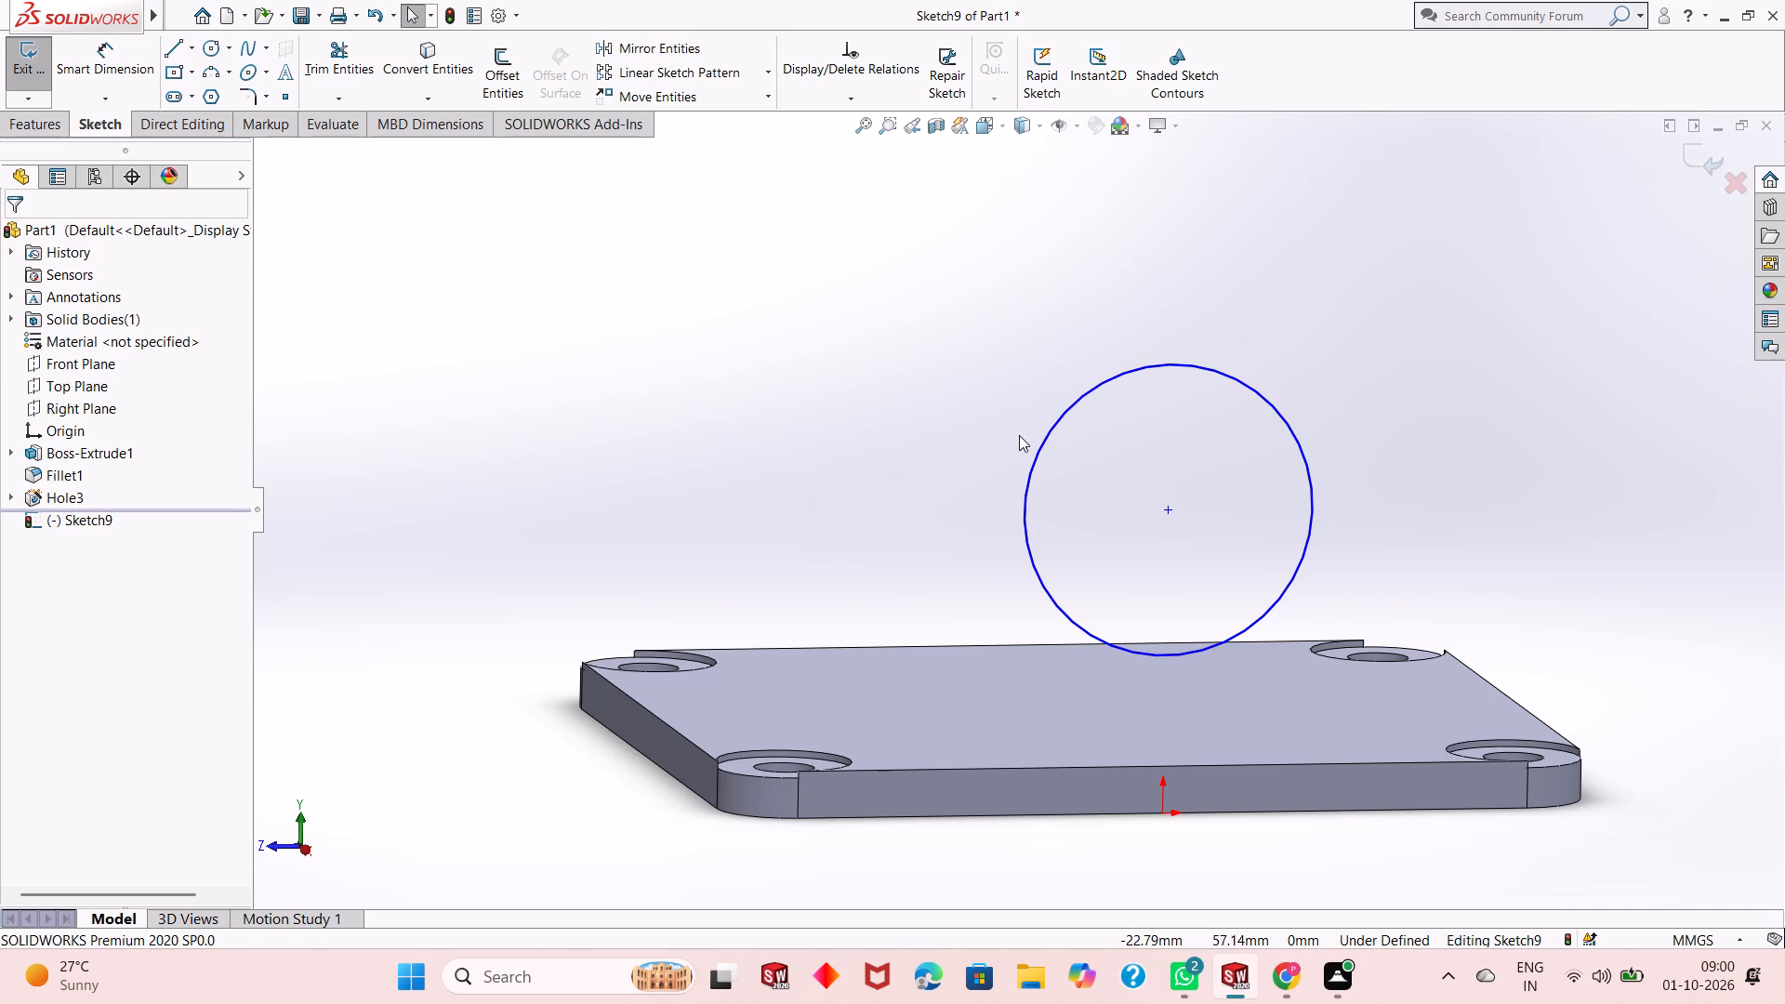
{"action": "key", "text": "Escape"}
{"action": "key", "text": "Escape"}
{"action": "scroll", "coordinate": [1017, 511], "scroll_direction": "up", "scroll_amount": 2}
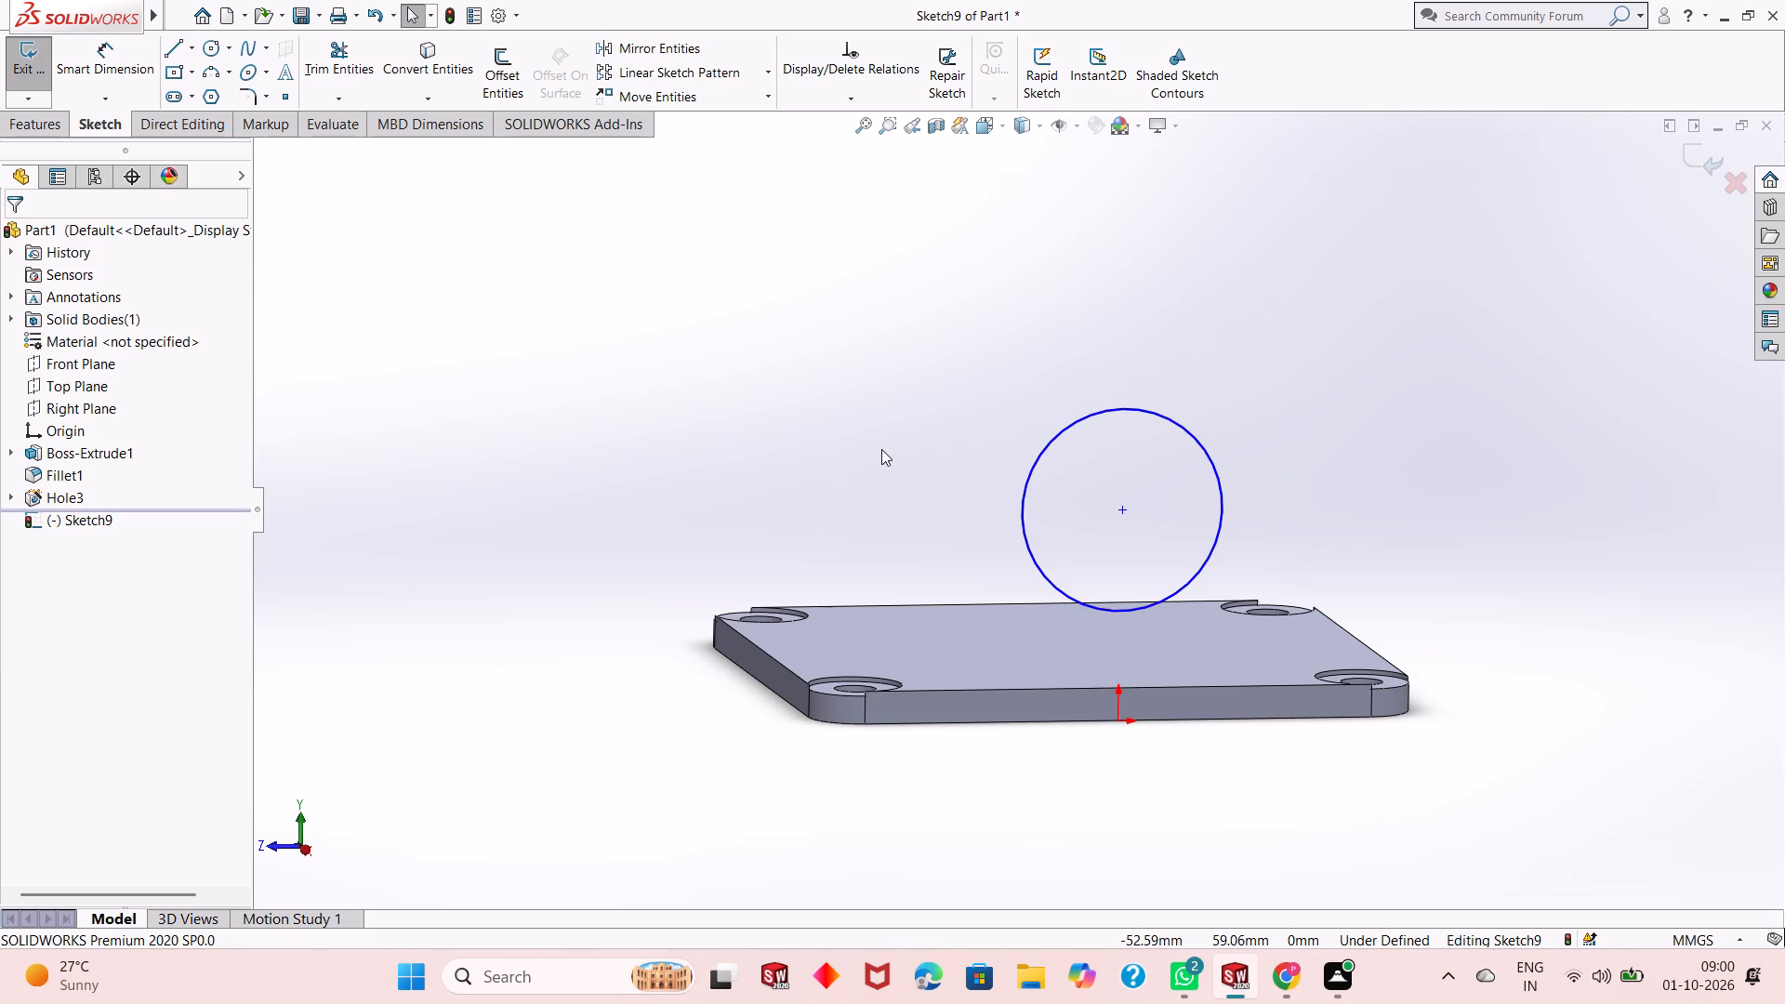
{"action": "middle_click_drag", "start_coordinate": [919, 492], "coordinate": [922, 527]}
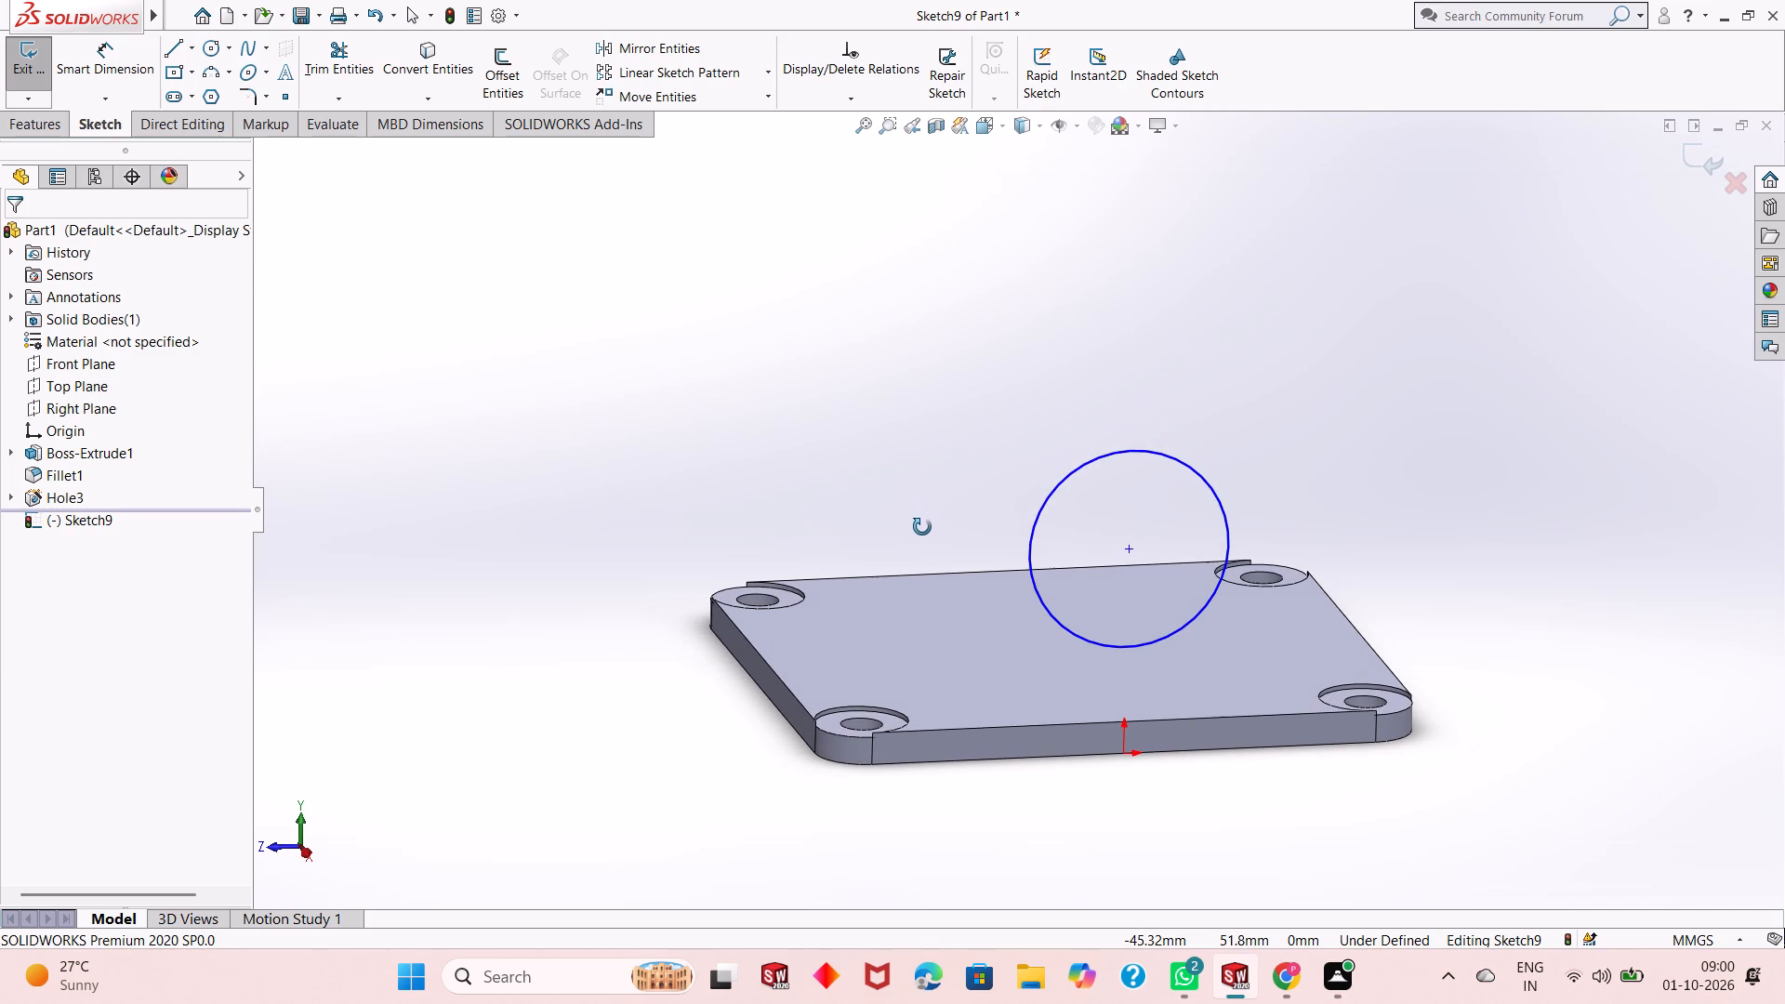
{"action": "middle_click_drag", "start_coordinate": [922, 527], "coordinate": [941, 521]}
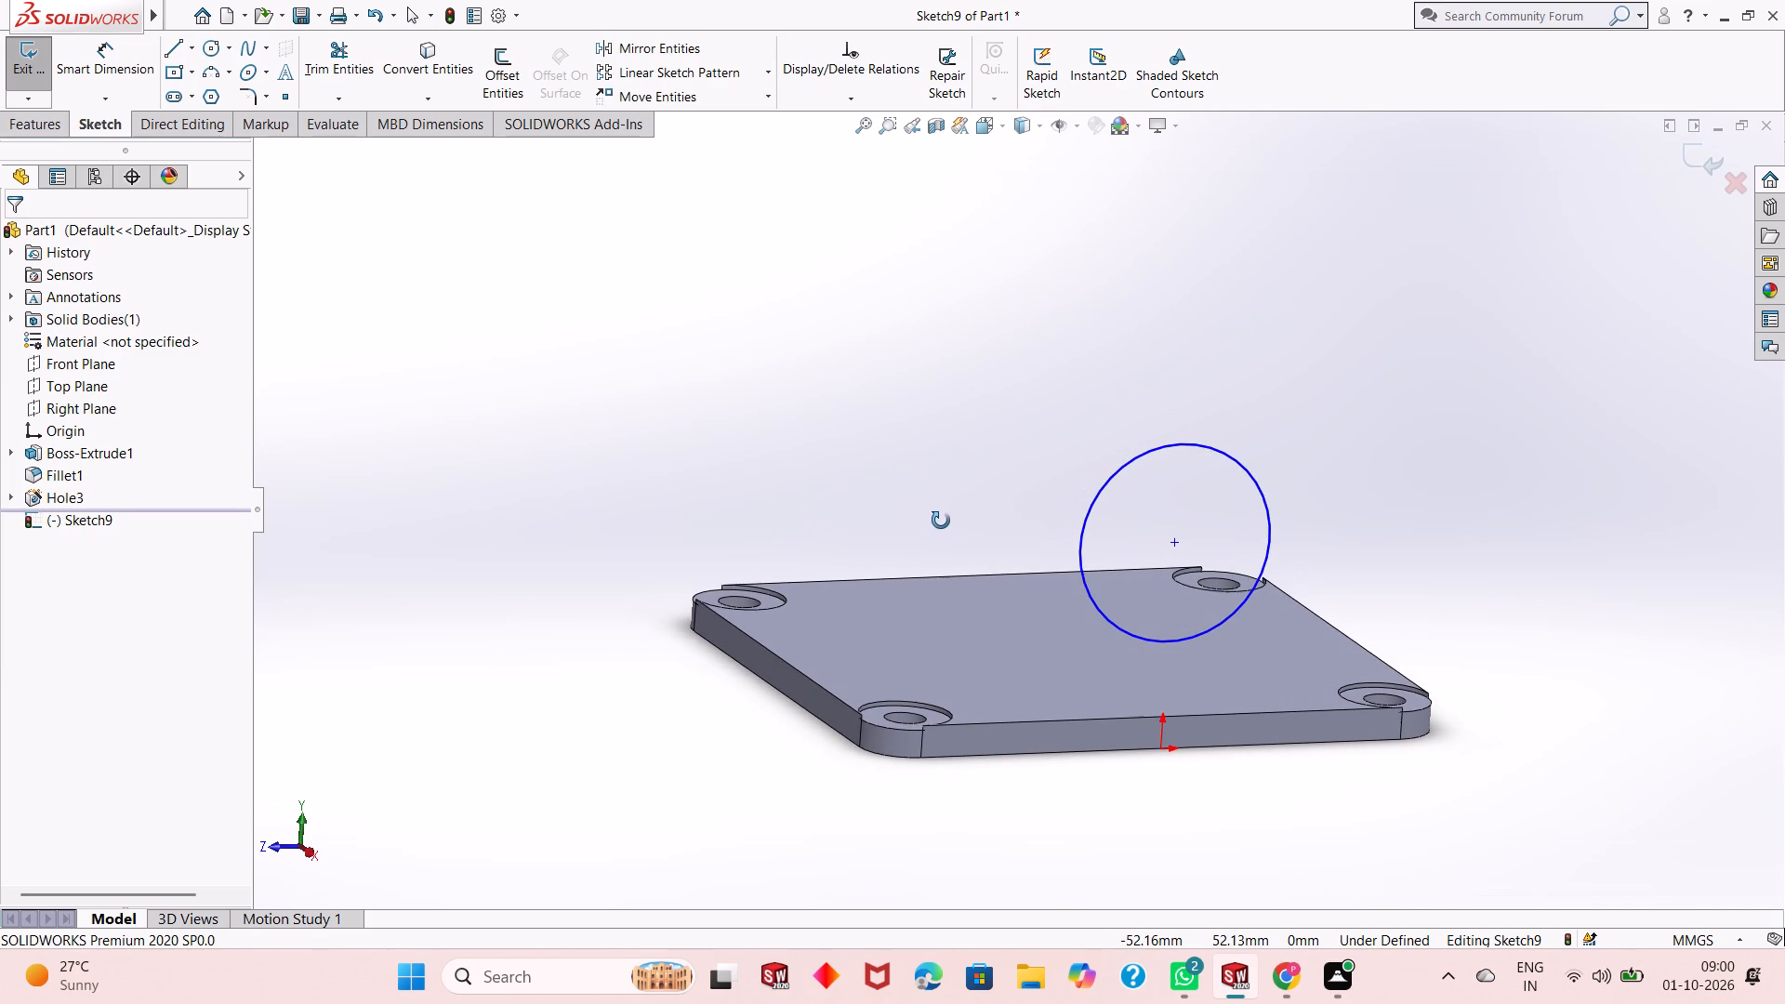
{"action": "middle_click_drag", "start_coordinate": [941, 521], "coordinate": [955, 527]}
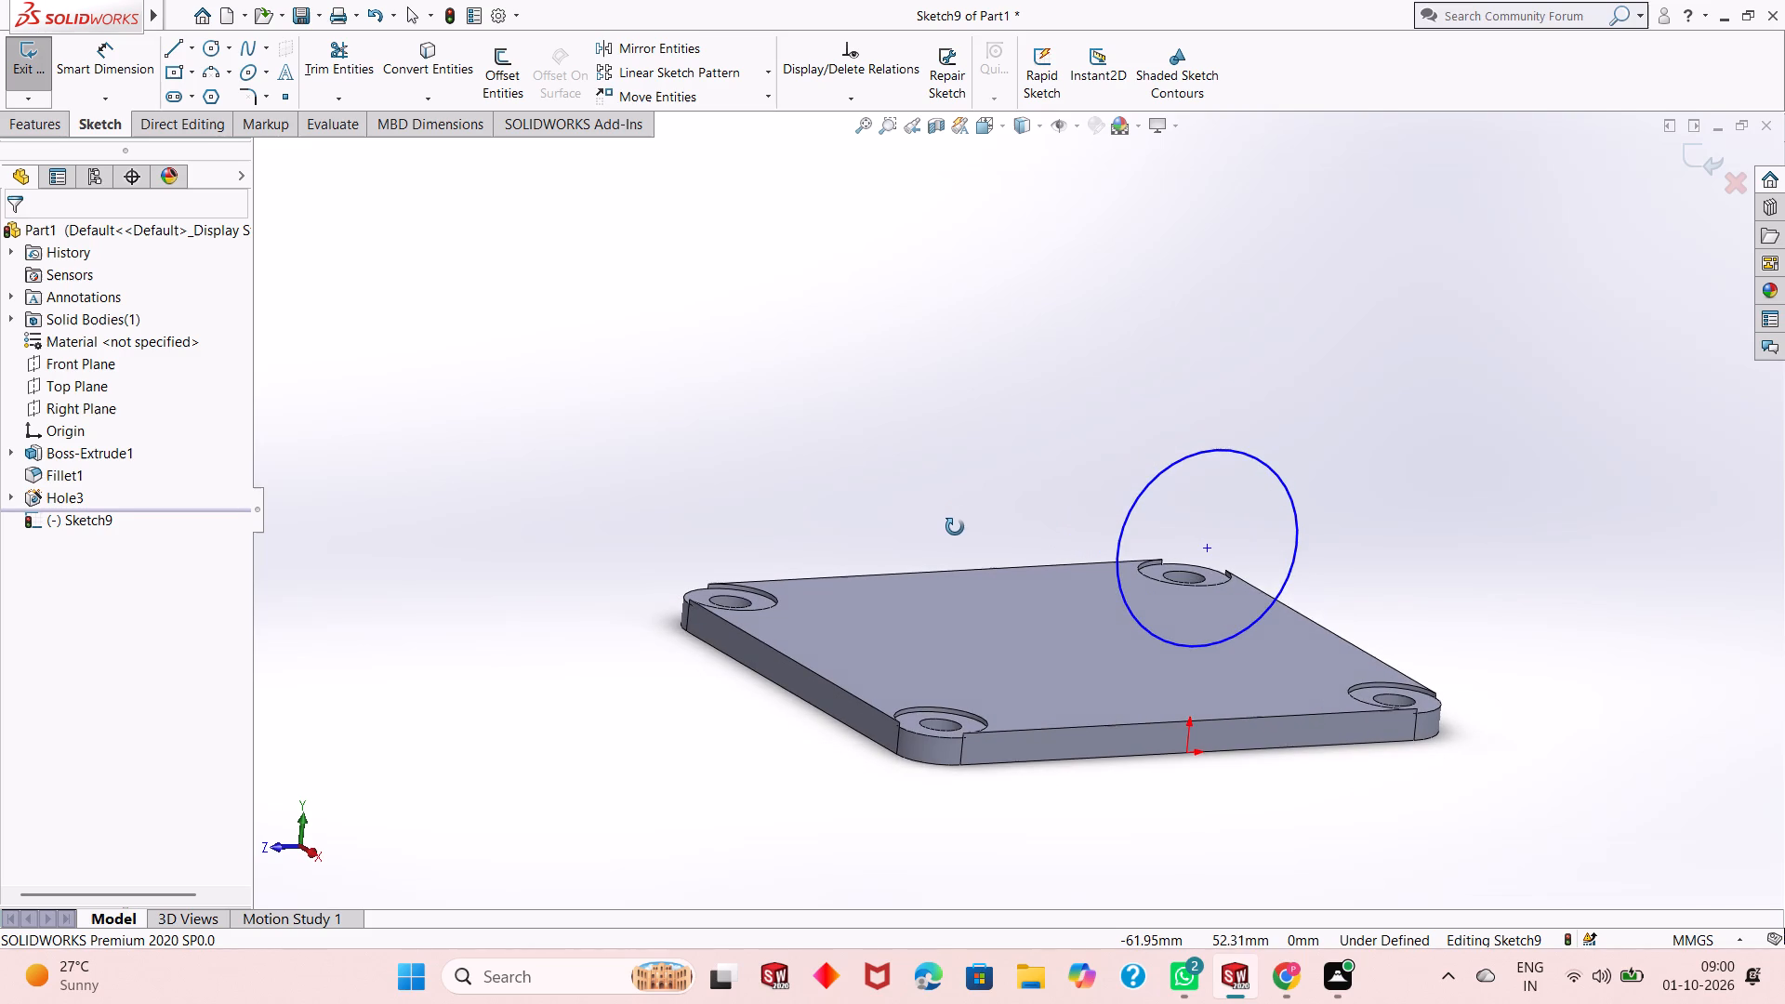
{"action": "middle_click_drag", "start_coordinate": [955, 527], "coordinate": [954, 531]}
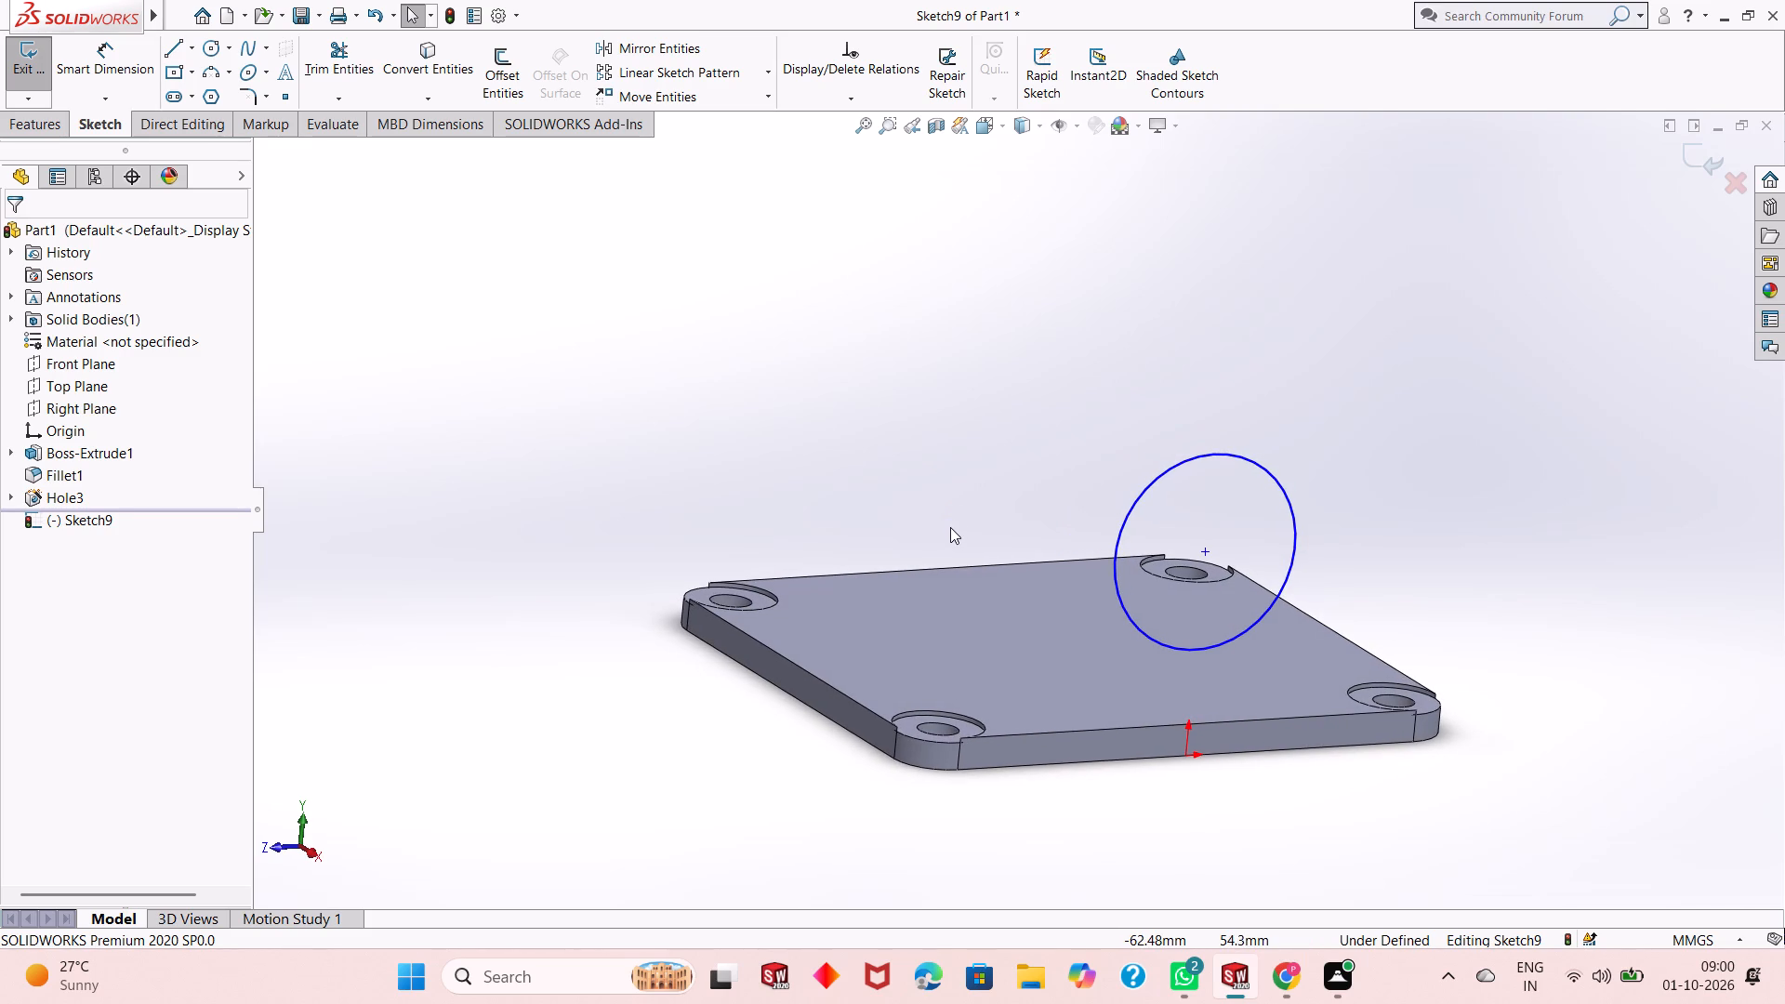
Undo the circle and the sketch started on the plate's side face.
{"action": "key", "text": "ctrl+z"}
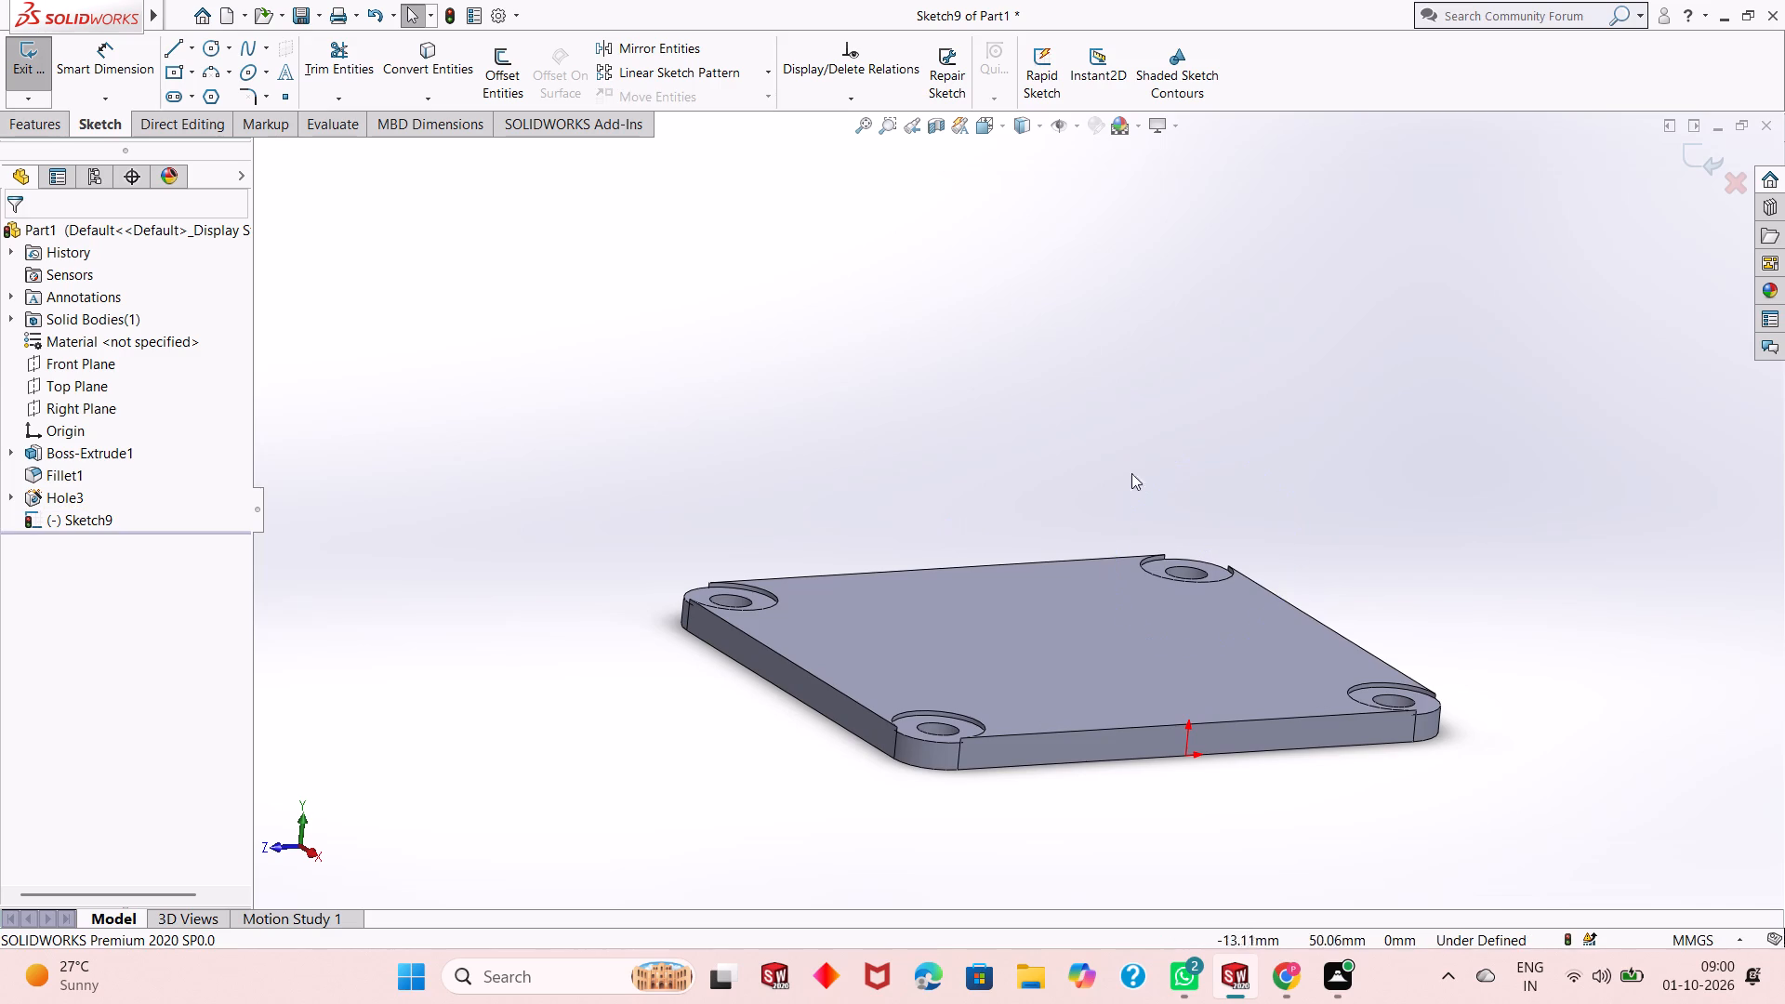
{"action": "key", "text": "ctrl+z"}
Start a new reference plane with the Right Plane as its first reference.
{"action": "left_click", "coordinate": [903, 59]}
{"action": "left_click", "coordinate": [930, 113]}
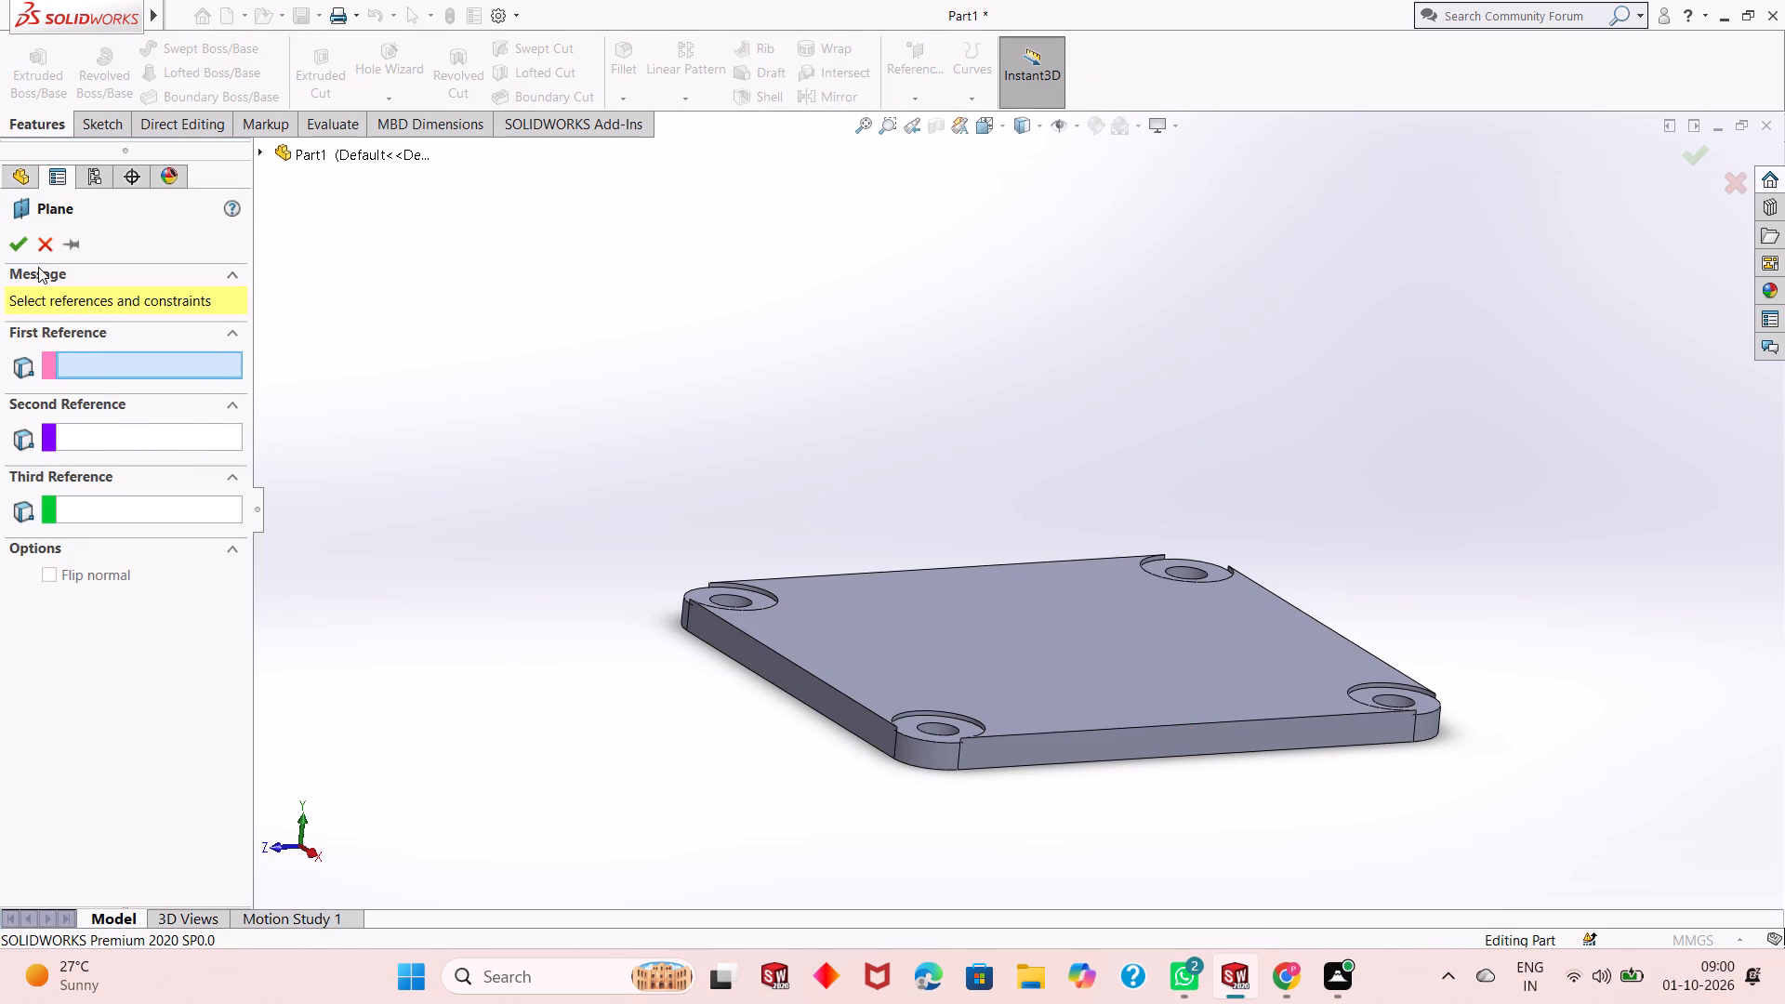
{"action": "left_click", "coordinate": [265, 153]}
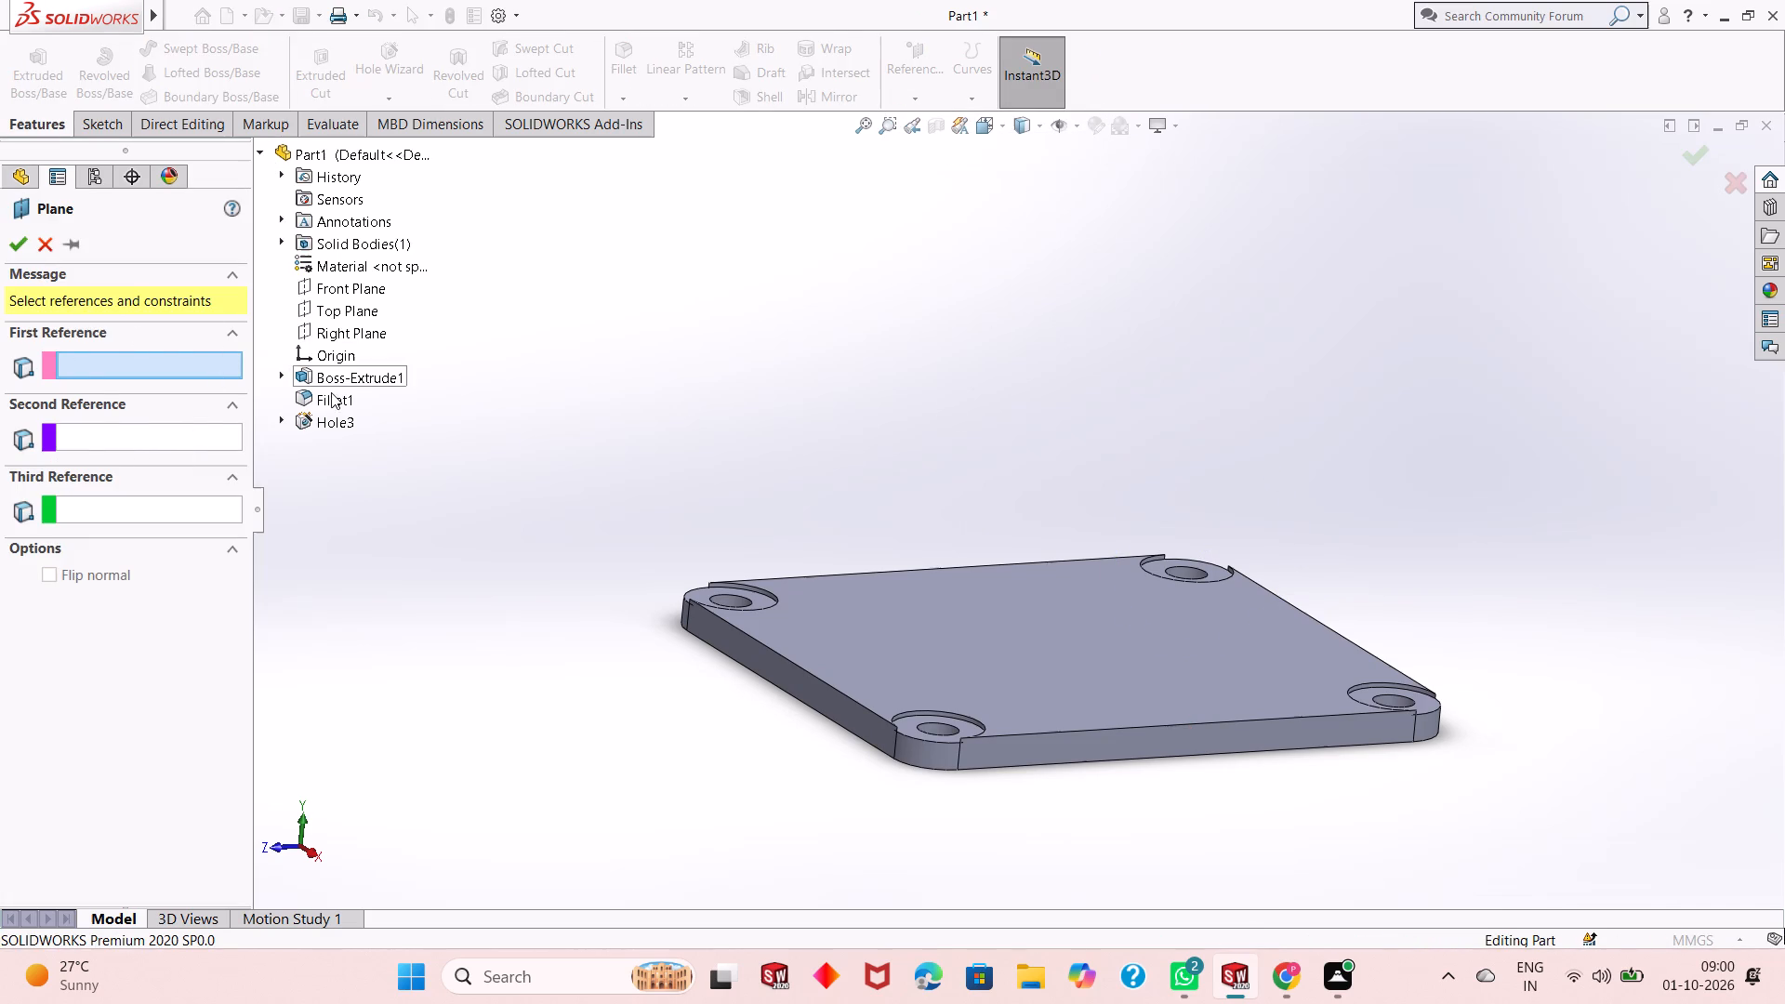
{"action": "left_click", "coordinate": [344, 327]}
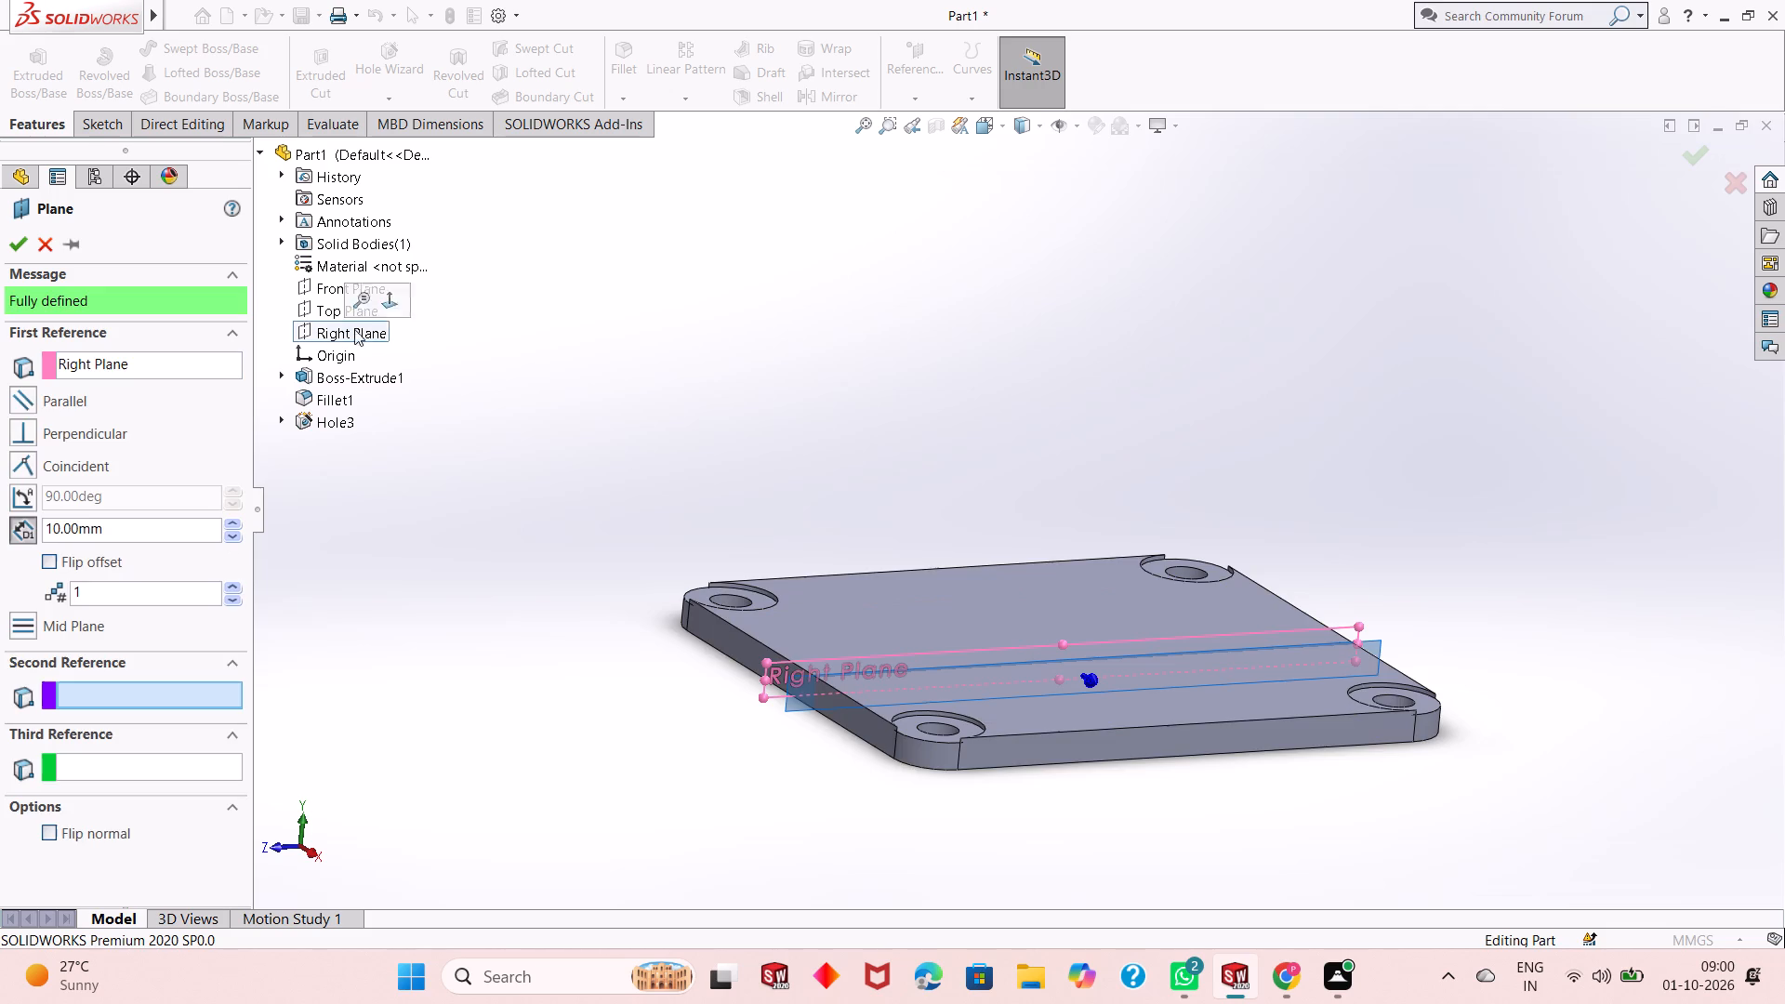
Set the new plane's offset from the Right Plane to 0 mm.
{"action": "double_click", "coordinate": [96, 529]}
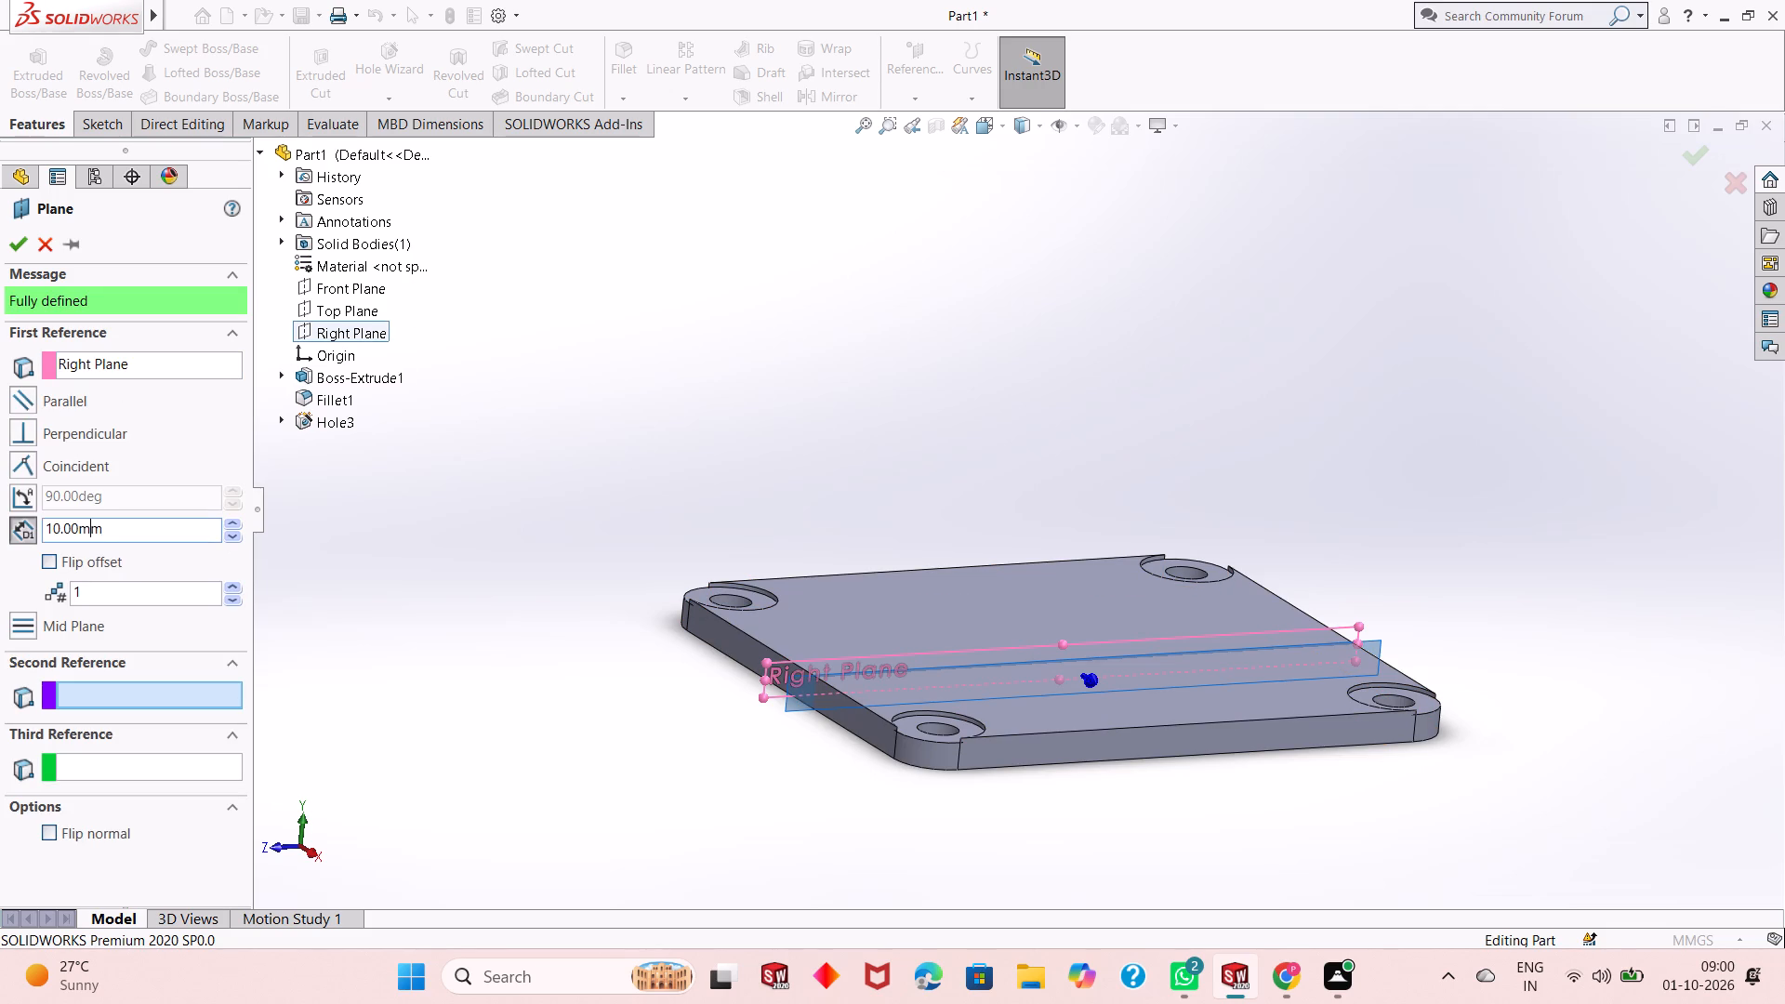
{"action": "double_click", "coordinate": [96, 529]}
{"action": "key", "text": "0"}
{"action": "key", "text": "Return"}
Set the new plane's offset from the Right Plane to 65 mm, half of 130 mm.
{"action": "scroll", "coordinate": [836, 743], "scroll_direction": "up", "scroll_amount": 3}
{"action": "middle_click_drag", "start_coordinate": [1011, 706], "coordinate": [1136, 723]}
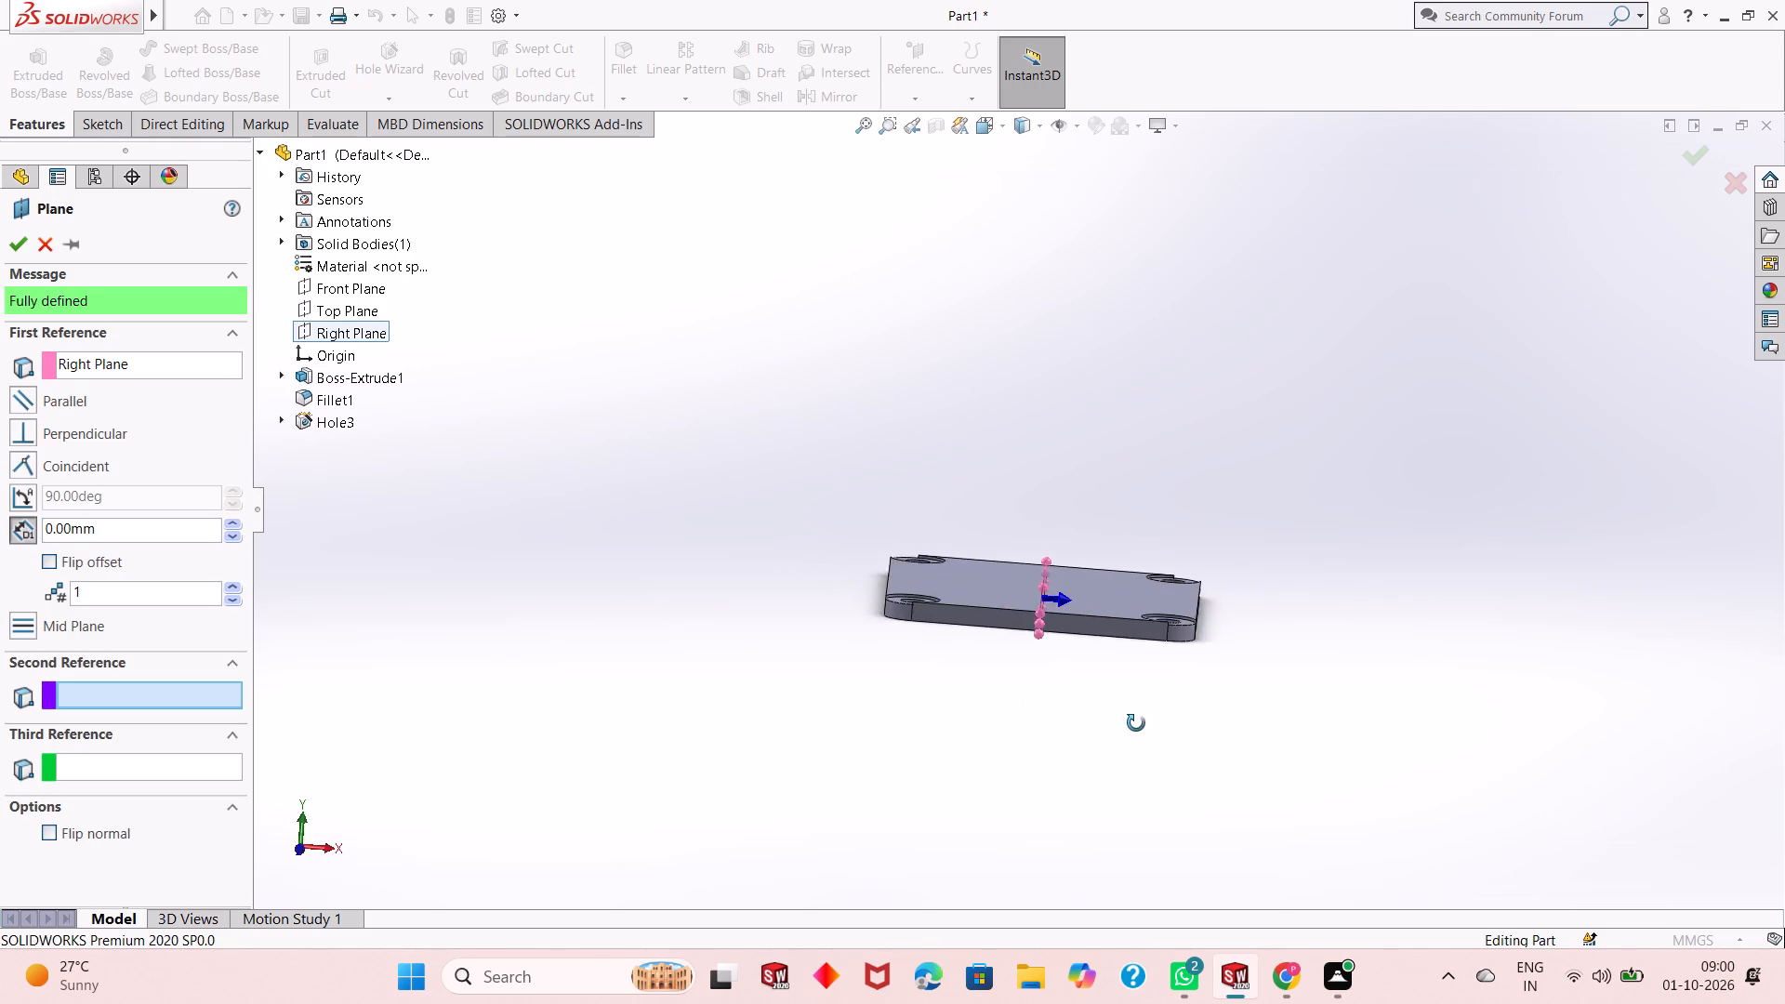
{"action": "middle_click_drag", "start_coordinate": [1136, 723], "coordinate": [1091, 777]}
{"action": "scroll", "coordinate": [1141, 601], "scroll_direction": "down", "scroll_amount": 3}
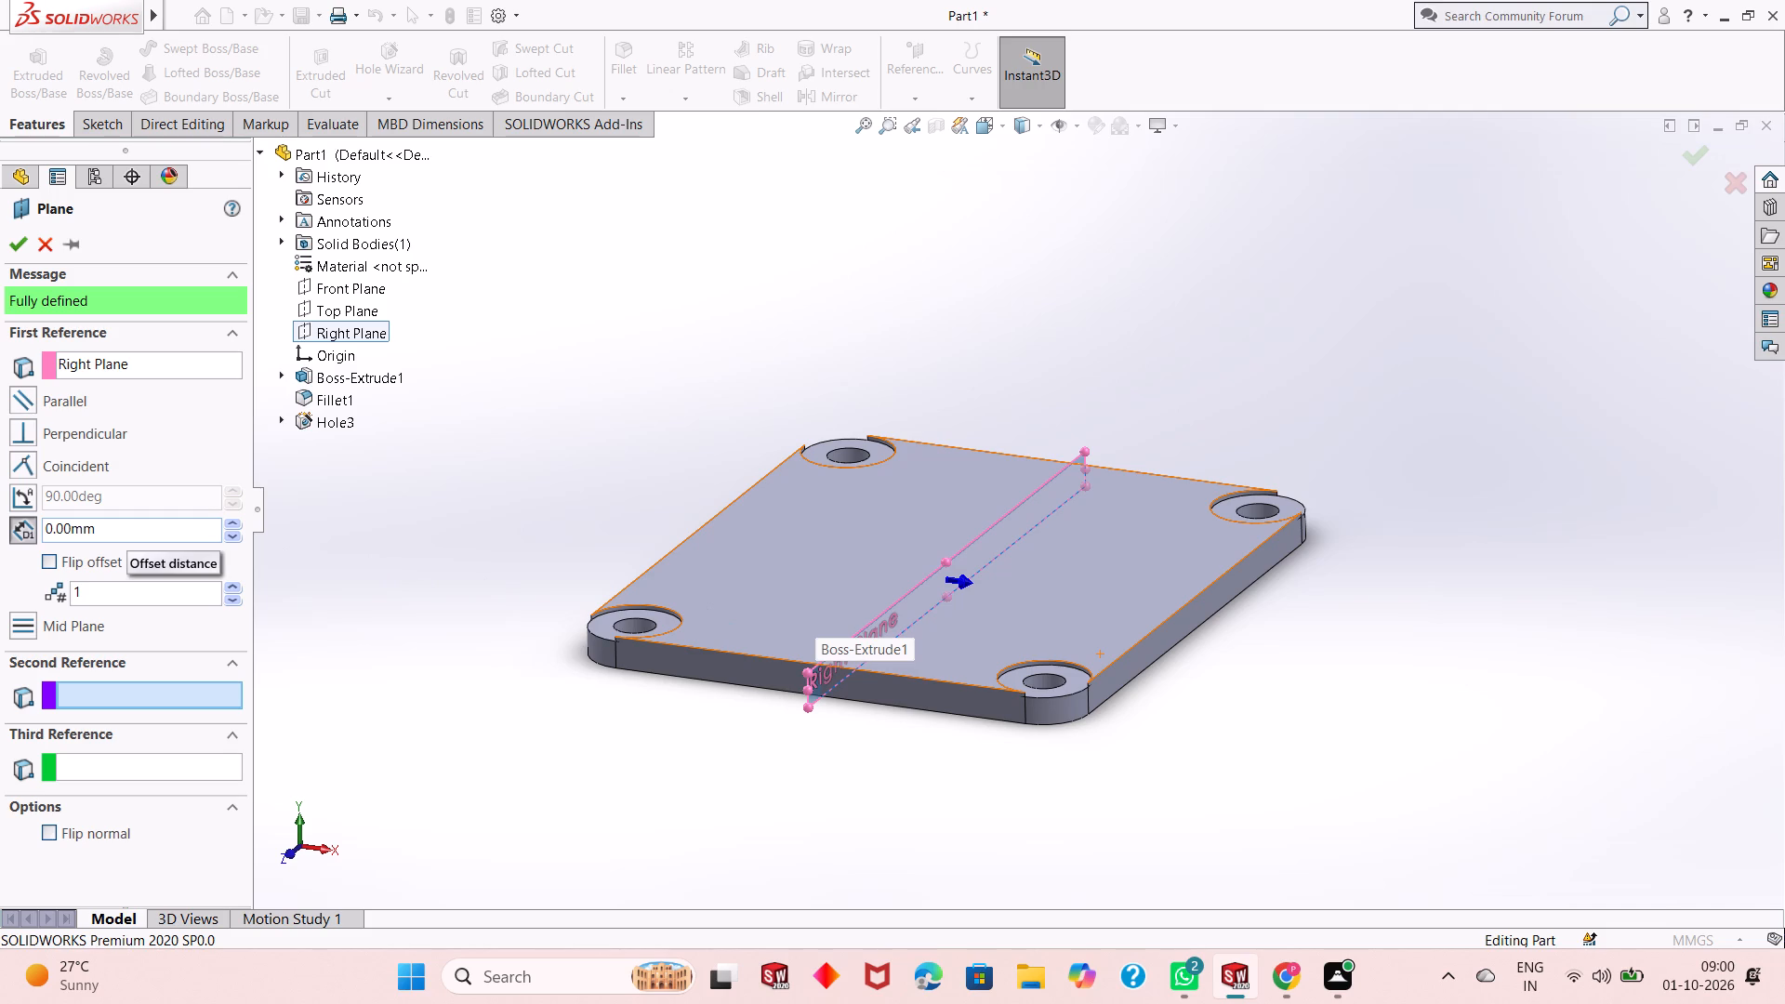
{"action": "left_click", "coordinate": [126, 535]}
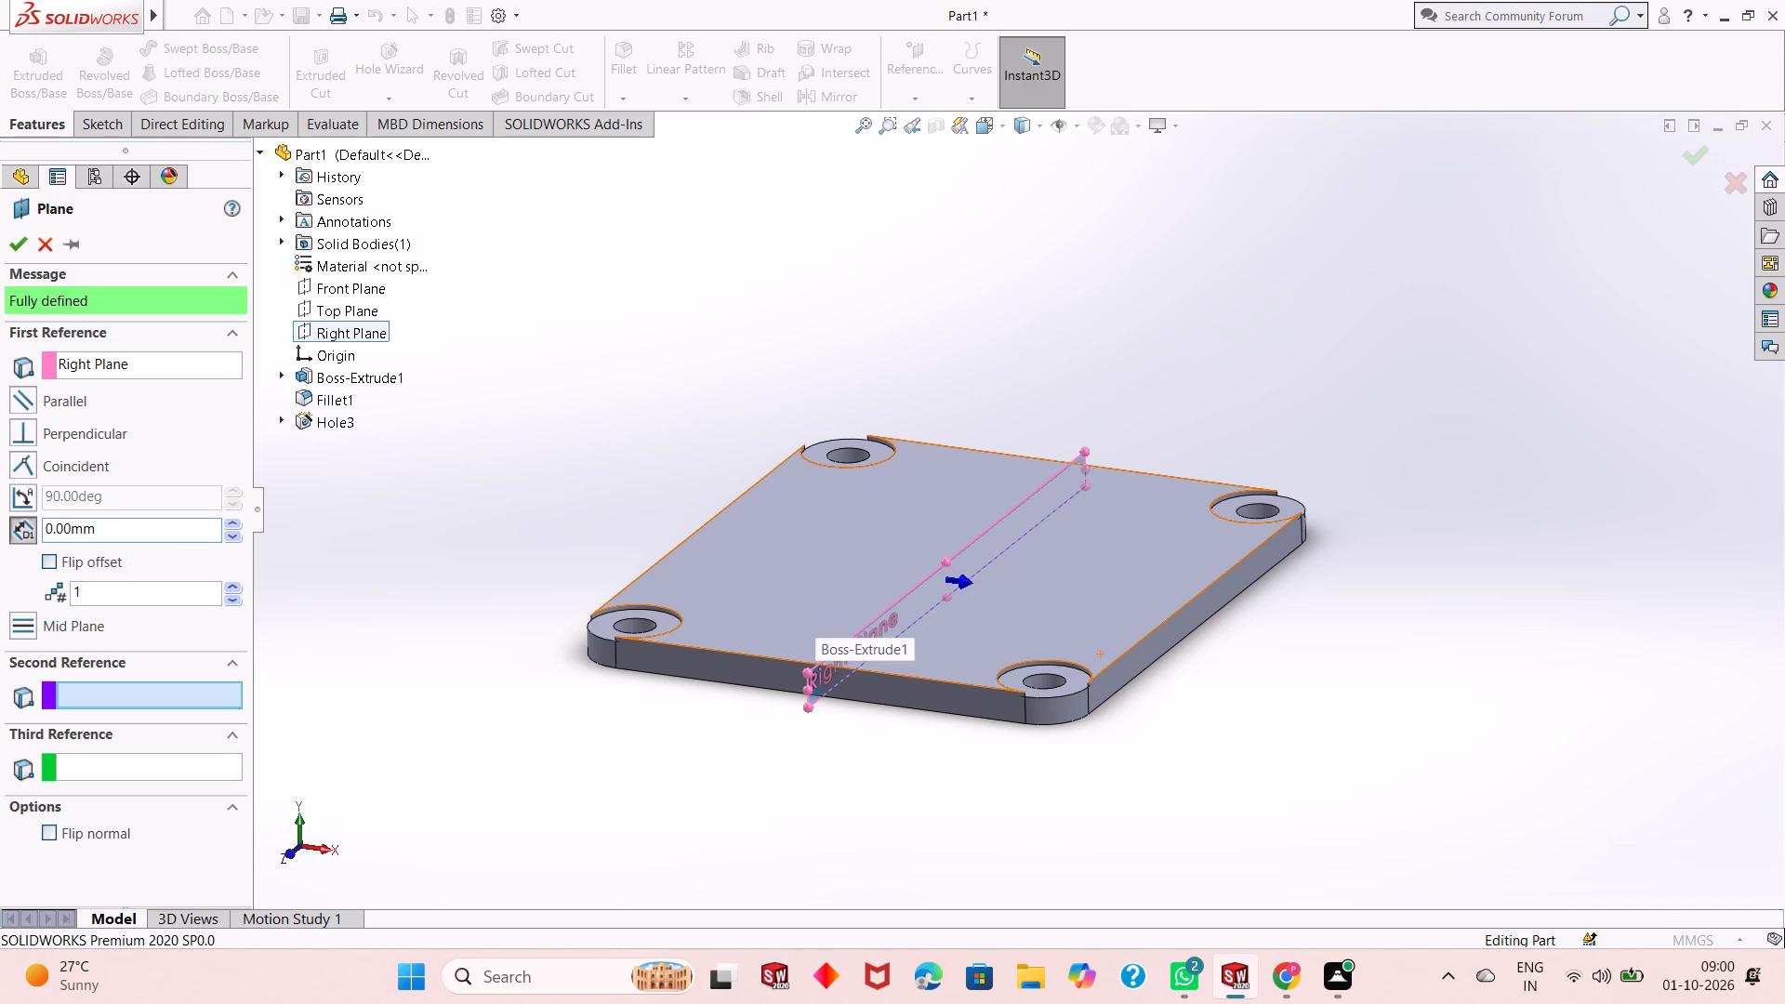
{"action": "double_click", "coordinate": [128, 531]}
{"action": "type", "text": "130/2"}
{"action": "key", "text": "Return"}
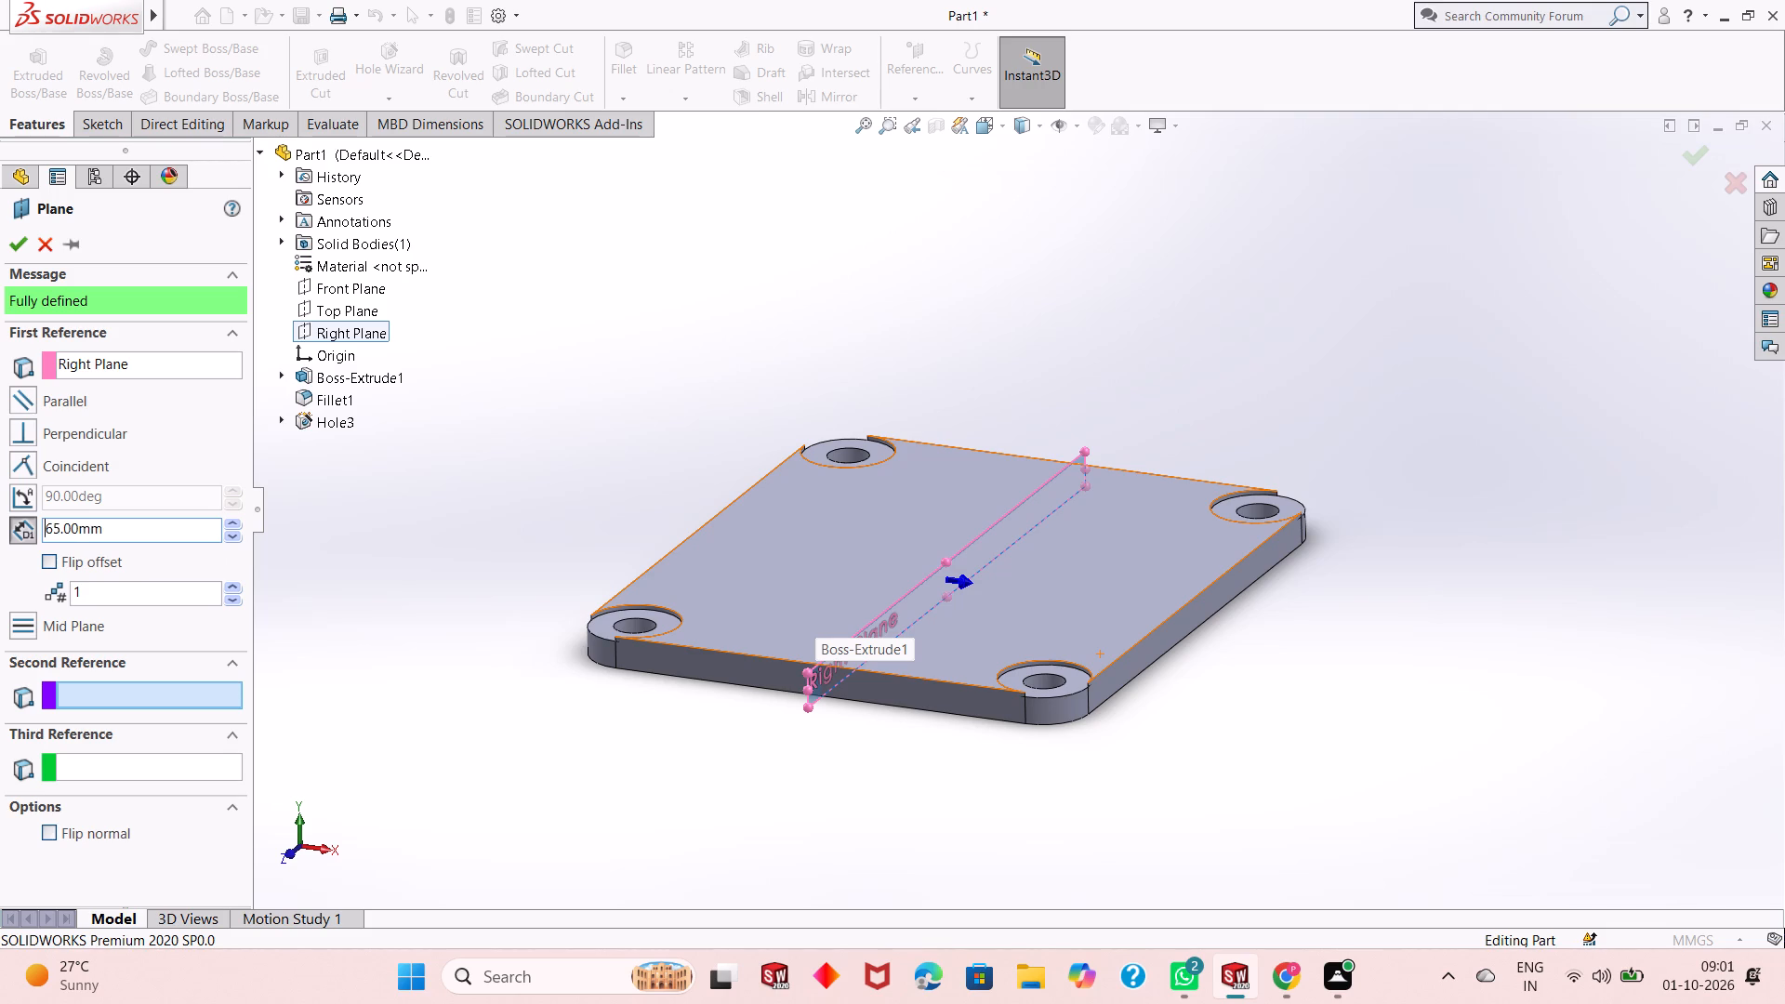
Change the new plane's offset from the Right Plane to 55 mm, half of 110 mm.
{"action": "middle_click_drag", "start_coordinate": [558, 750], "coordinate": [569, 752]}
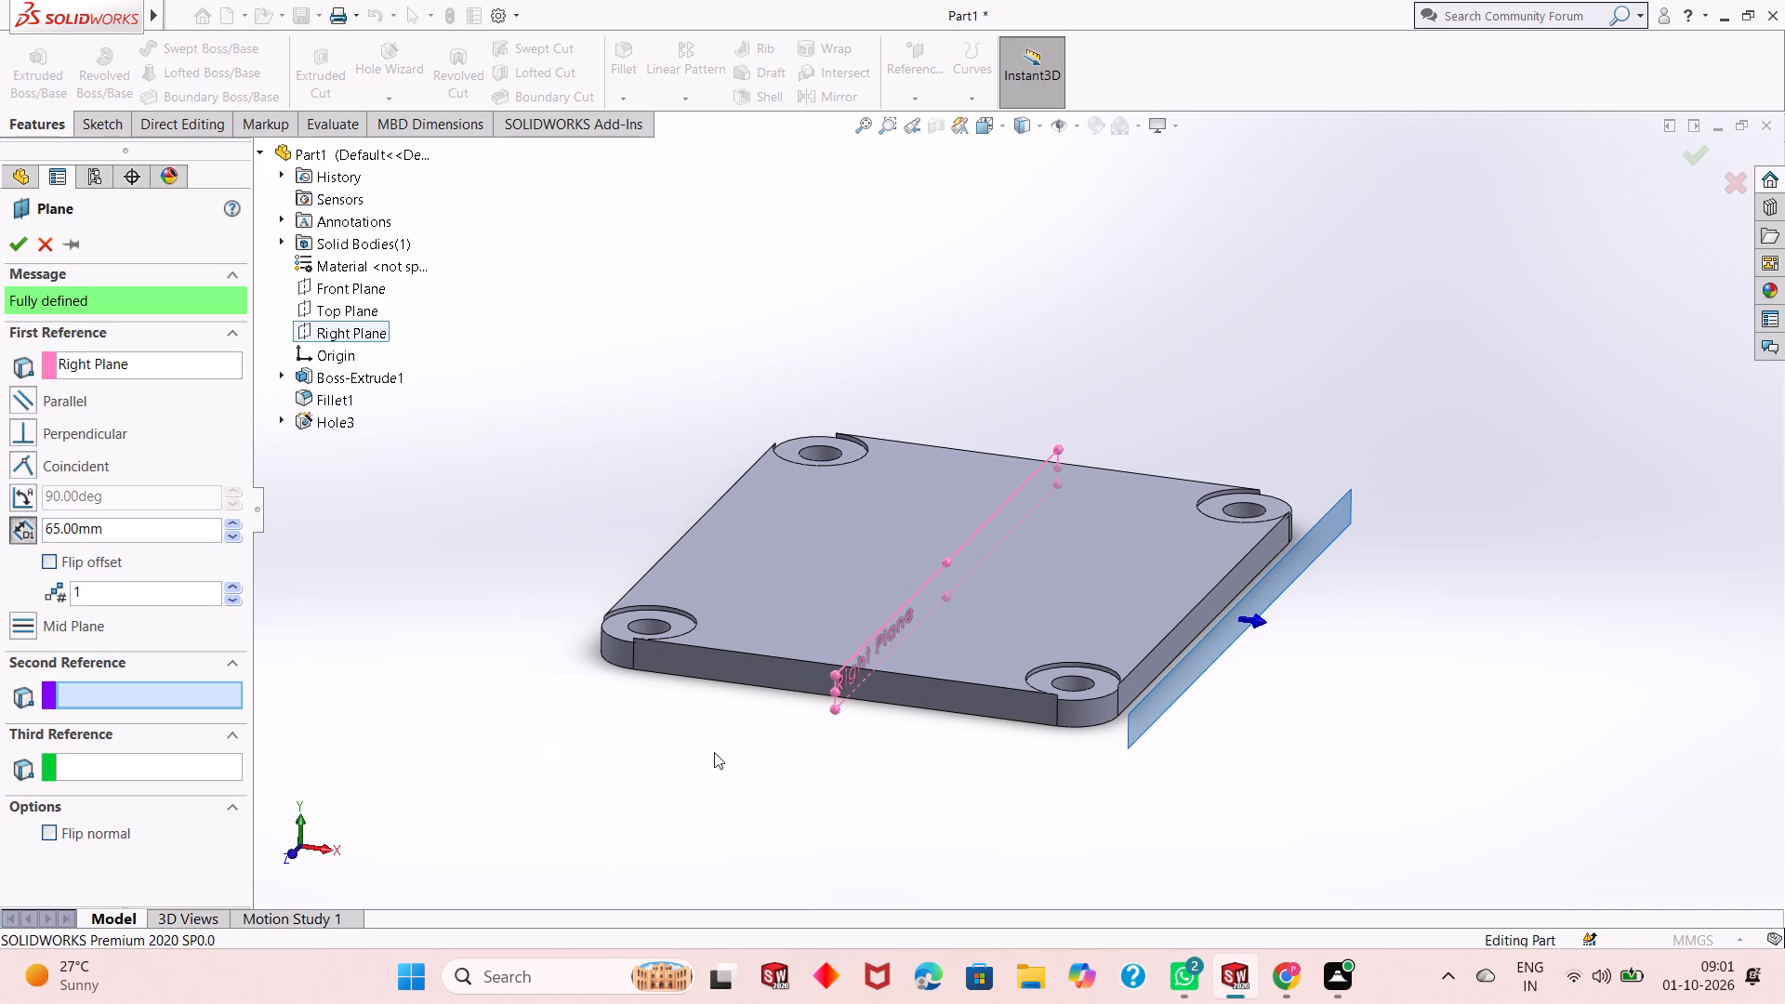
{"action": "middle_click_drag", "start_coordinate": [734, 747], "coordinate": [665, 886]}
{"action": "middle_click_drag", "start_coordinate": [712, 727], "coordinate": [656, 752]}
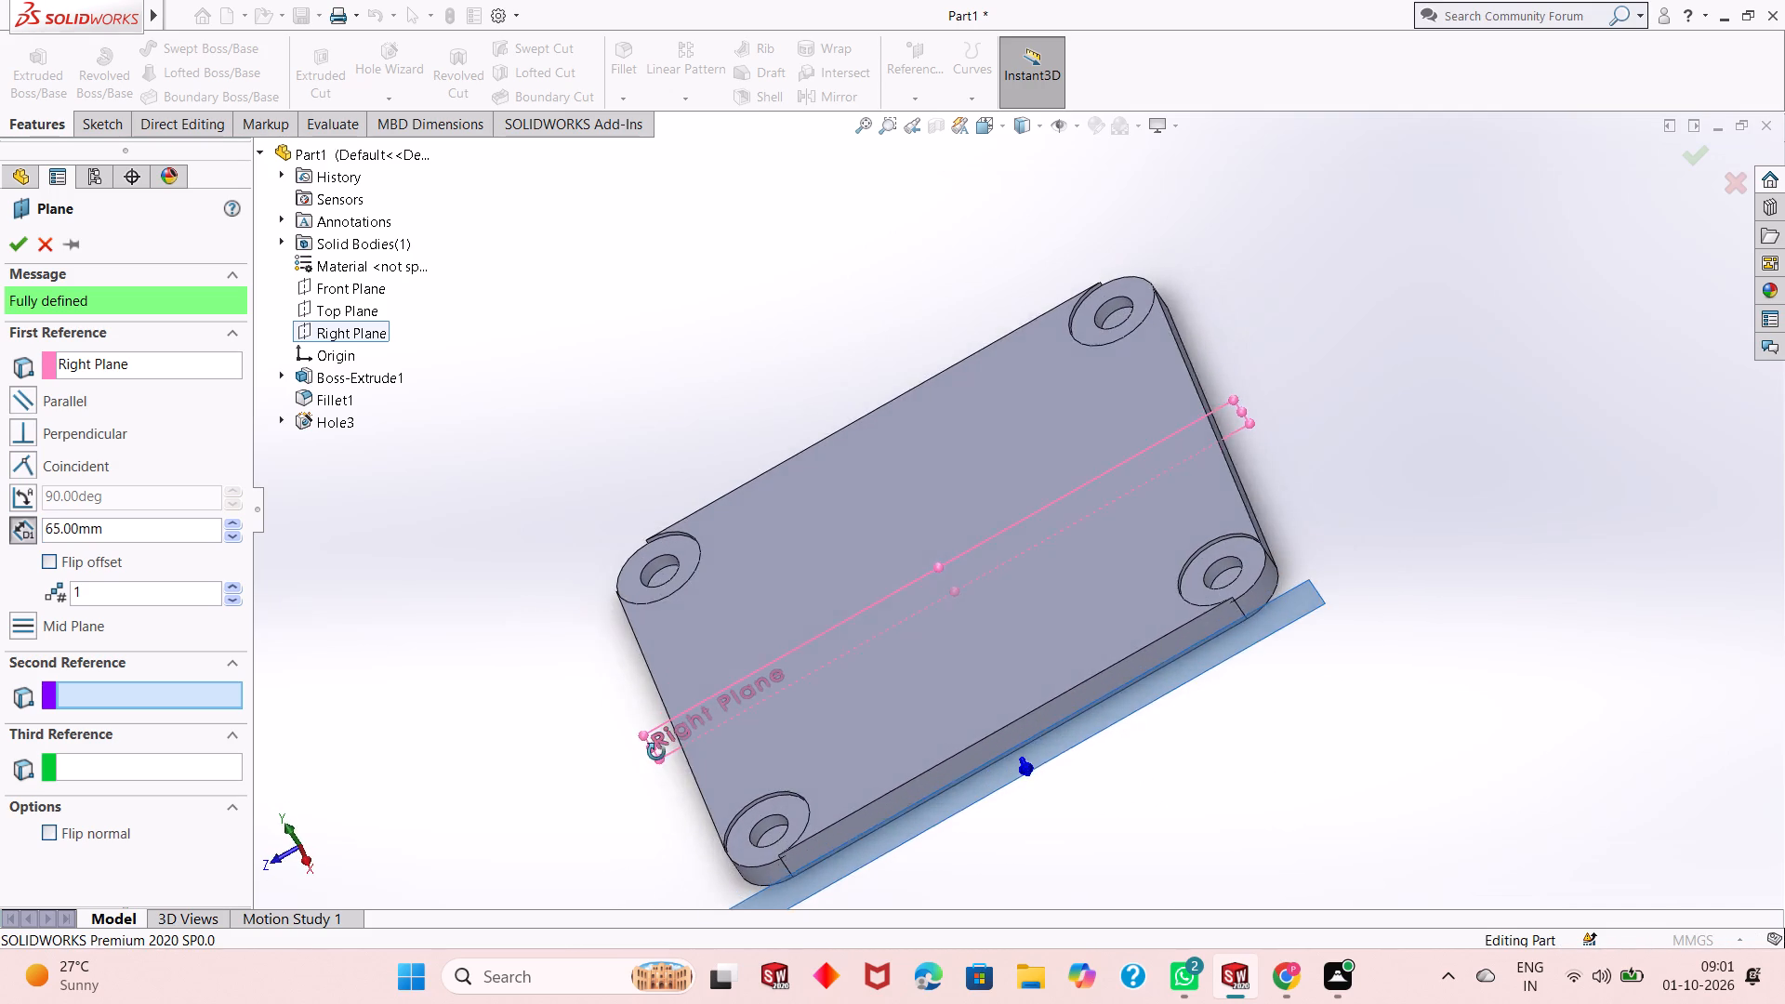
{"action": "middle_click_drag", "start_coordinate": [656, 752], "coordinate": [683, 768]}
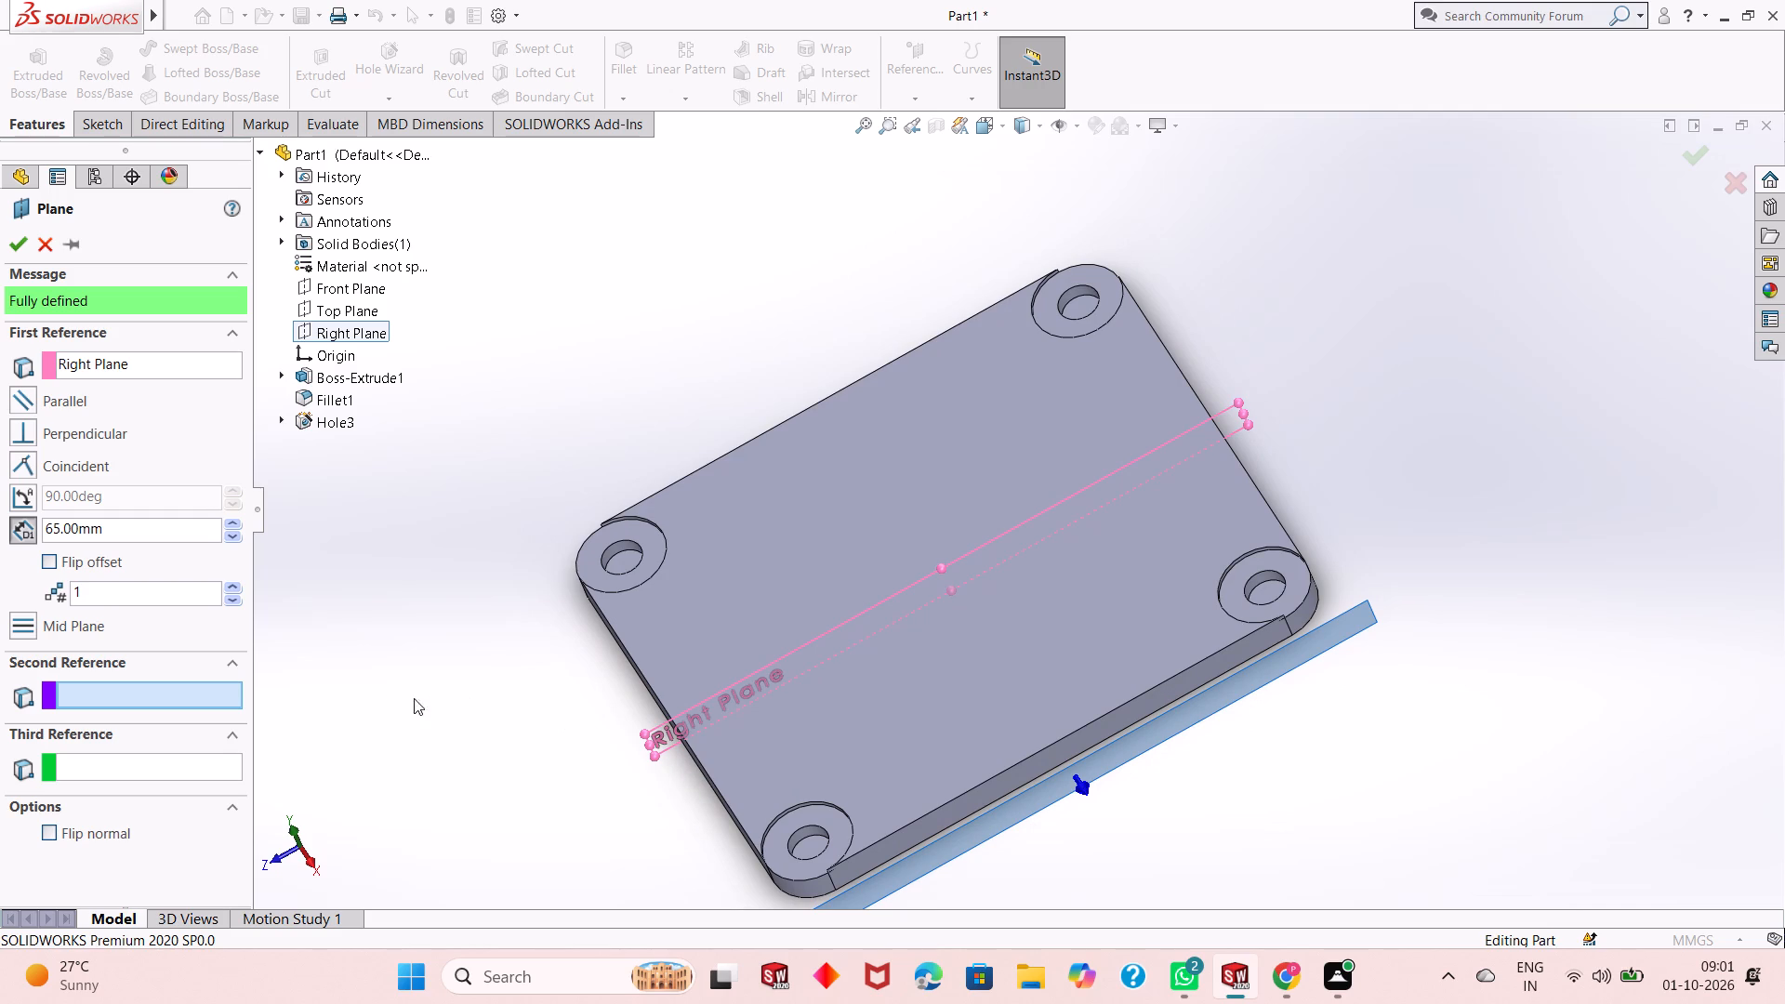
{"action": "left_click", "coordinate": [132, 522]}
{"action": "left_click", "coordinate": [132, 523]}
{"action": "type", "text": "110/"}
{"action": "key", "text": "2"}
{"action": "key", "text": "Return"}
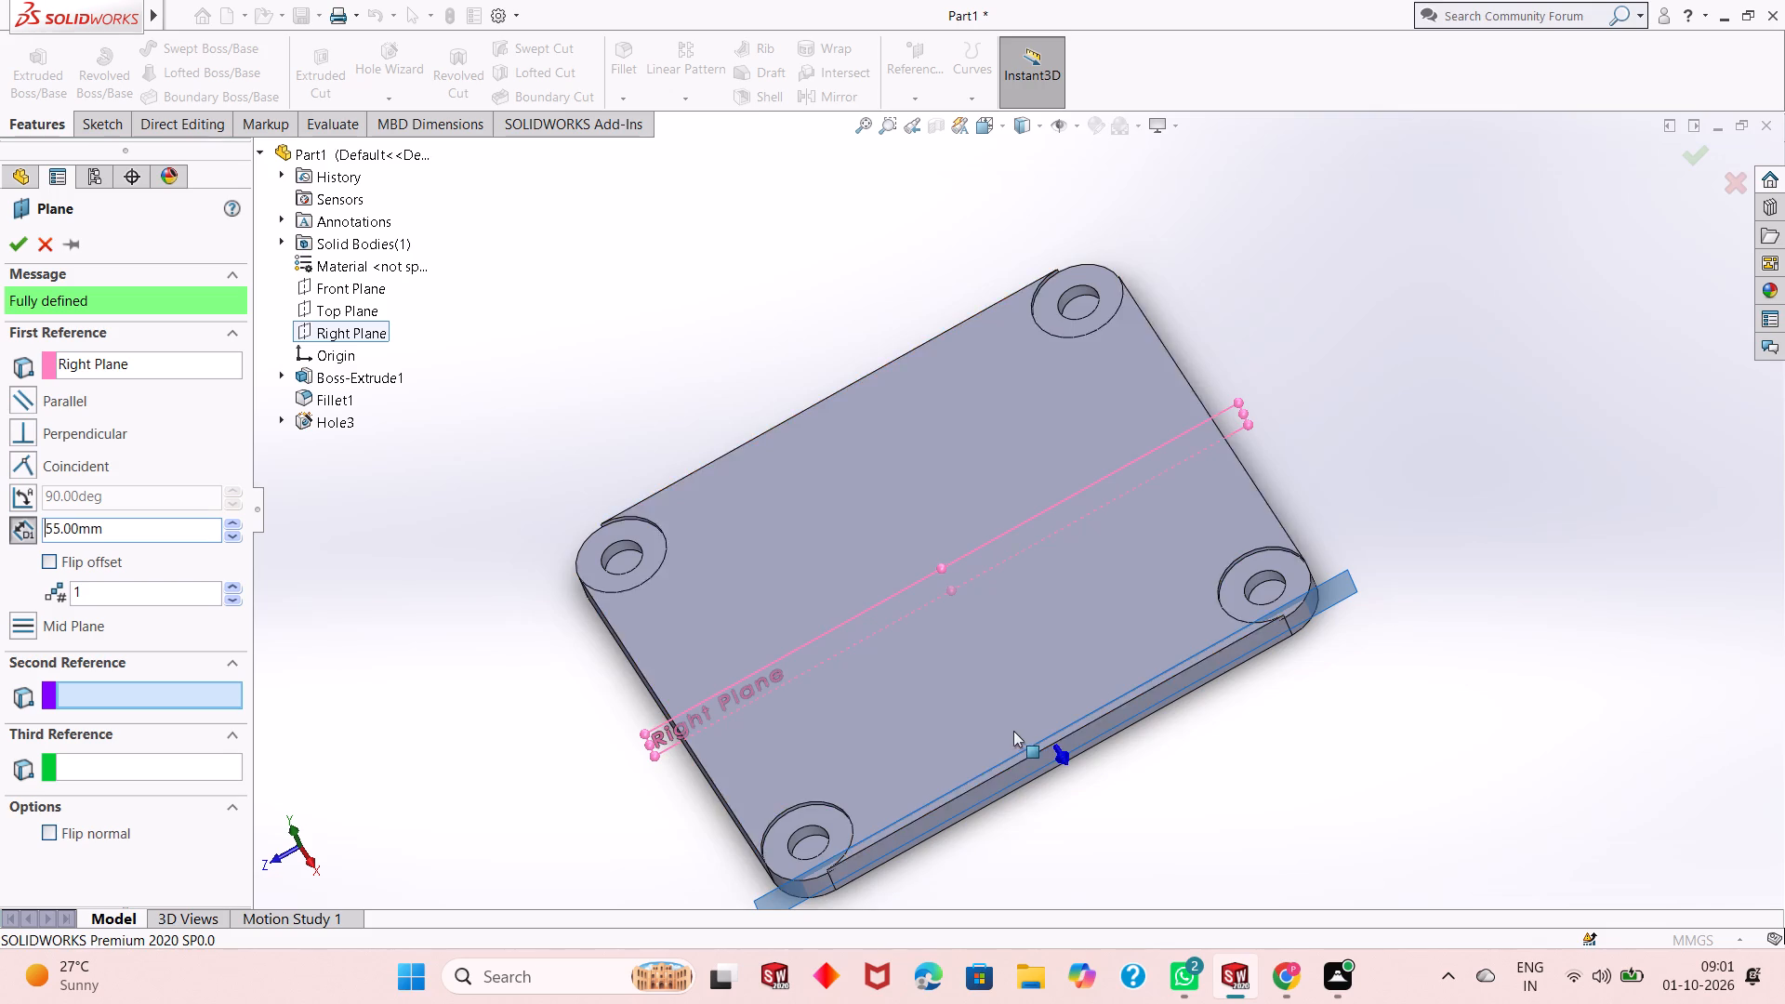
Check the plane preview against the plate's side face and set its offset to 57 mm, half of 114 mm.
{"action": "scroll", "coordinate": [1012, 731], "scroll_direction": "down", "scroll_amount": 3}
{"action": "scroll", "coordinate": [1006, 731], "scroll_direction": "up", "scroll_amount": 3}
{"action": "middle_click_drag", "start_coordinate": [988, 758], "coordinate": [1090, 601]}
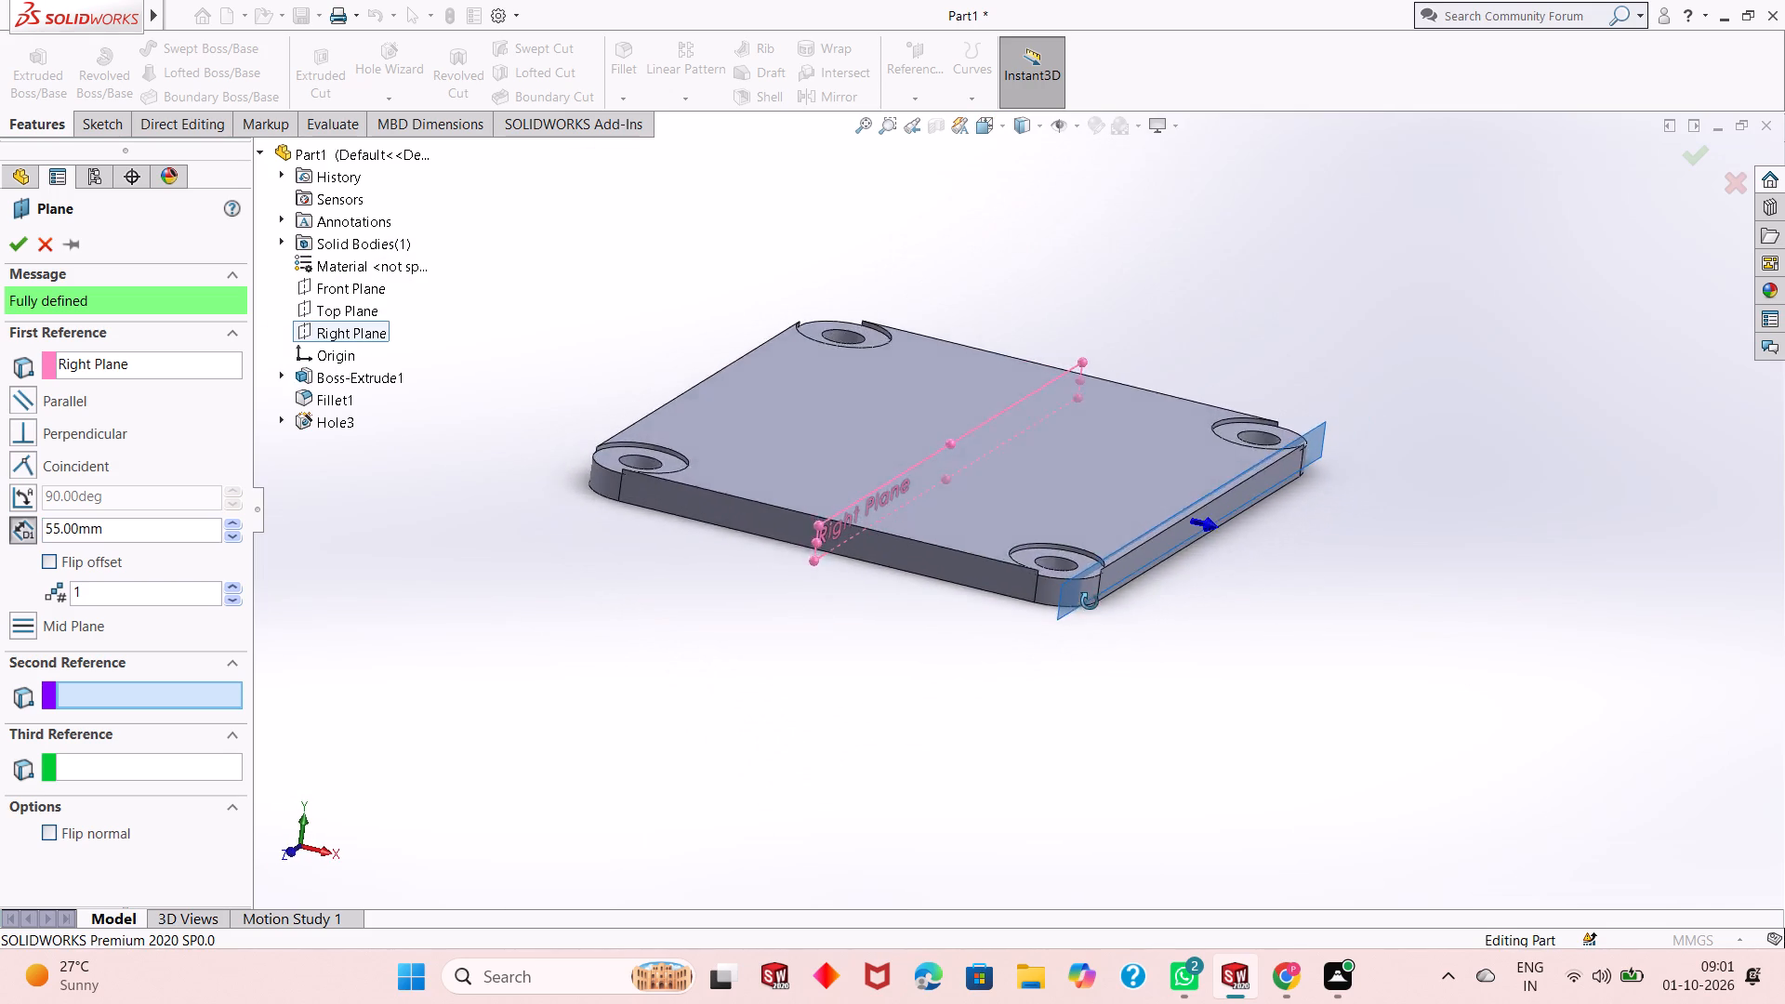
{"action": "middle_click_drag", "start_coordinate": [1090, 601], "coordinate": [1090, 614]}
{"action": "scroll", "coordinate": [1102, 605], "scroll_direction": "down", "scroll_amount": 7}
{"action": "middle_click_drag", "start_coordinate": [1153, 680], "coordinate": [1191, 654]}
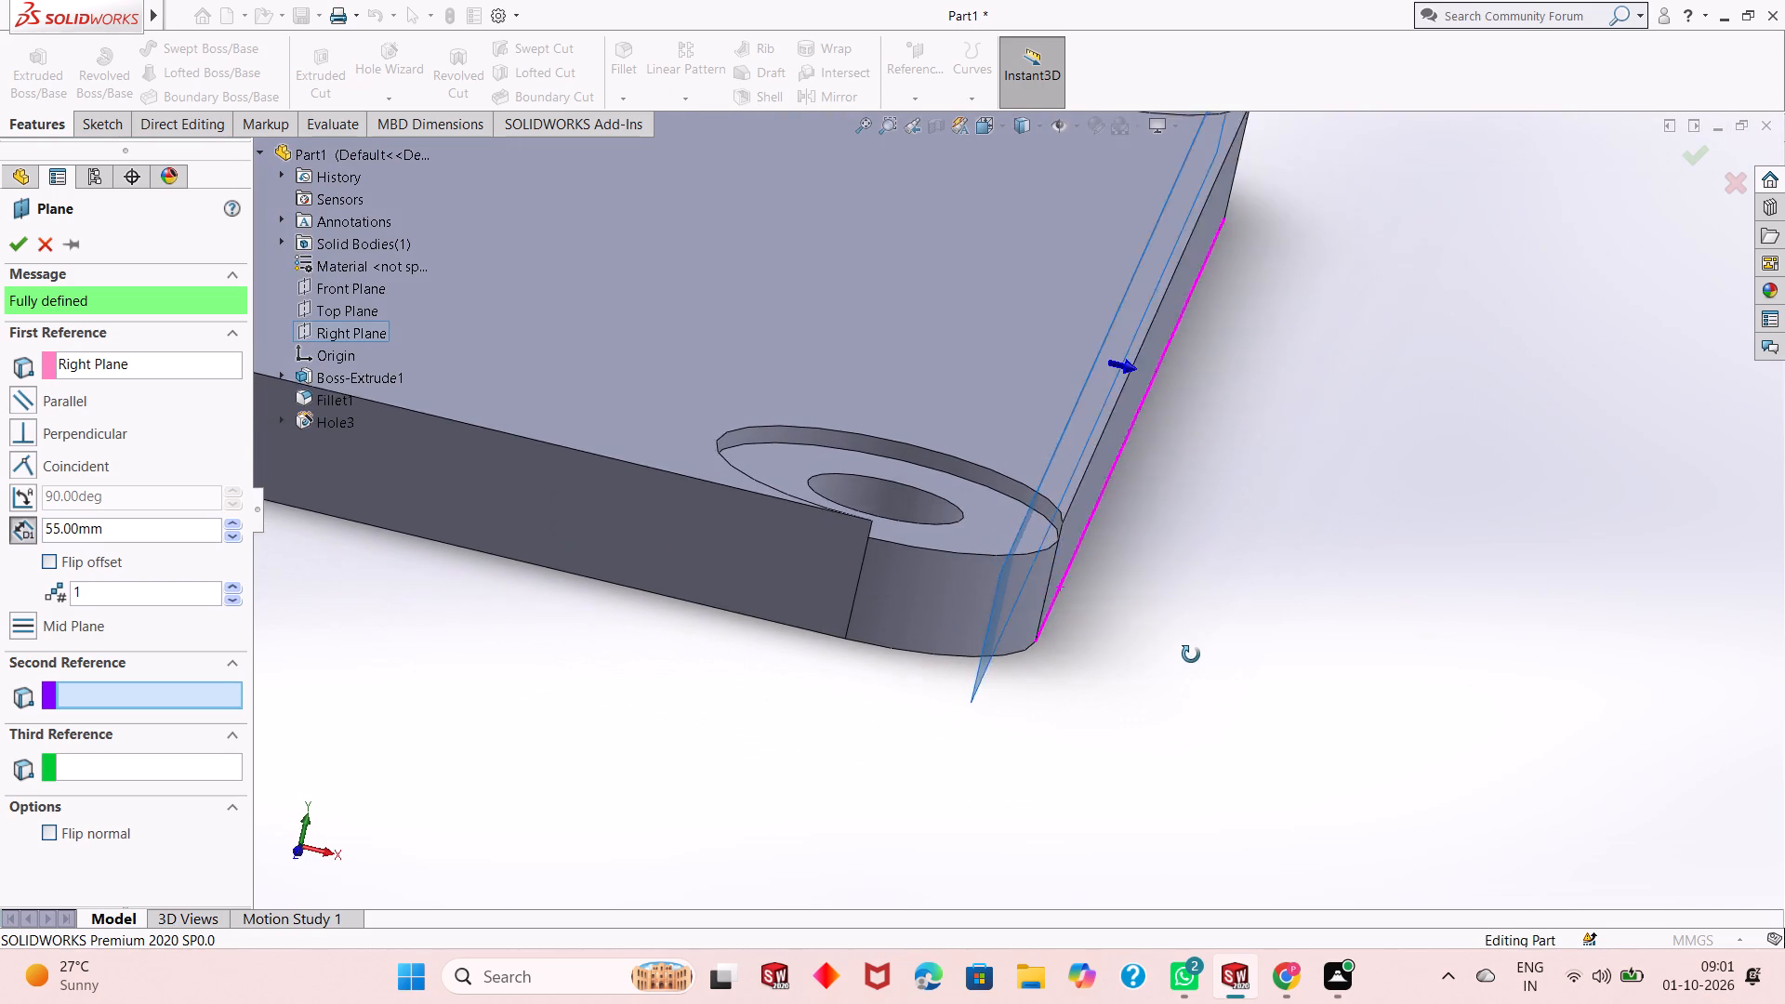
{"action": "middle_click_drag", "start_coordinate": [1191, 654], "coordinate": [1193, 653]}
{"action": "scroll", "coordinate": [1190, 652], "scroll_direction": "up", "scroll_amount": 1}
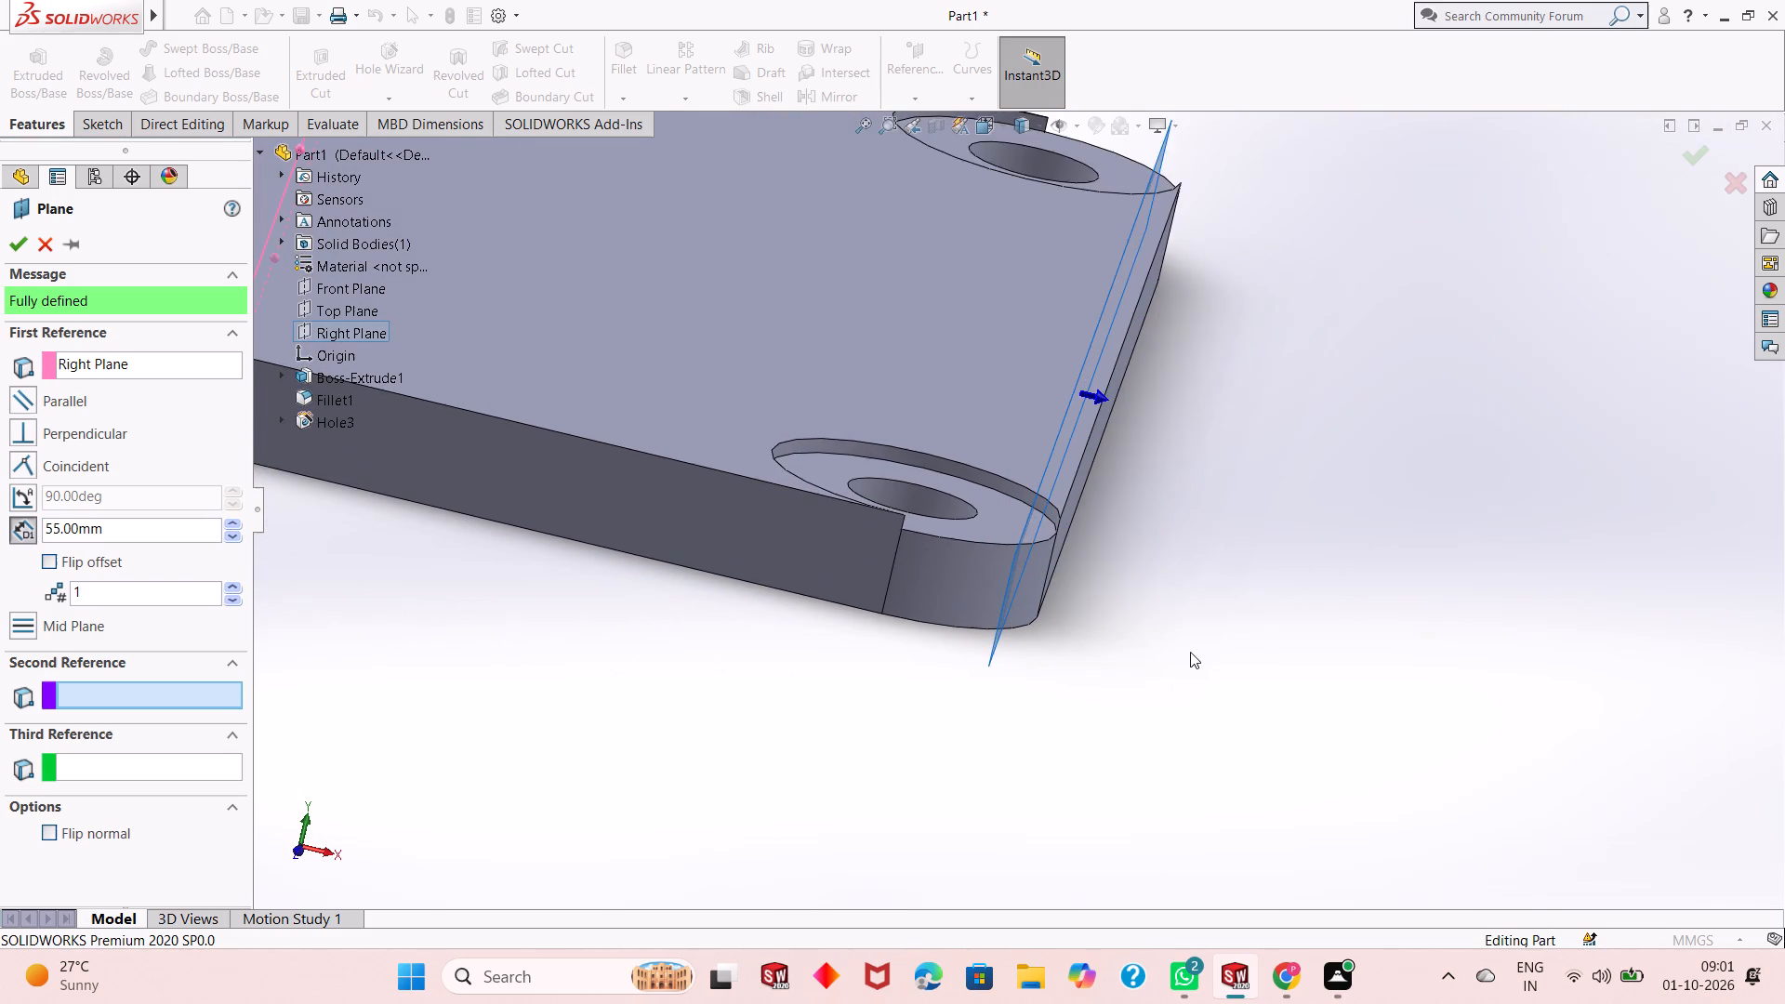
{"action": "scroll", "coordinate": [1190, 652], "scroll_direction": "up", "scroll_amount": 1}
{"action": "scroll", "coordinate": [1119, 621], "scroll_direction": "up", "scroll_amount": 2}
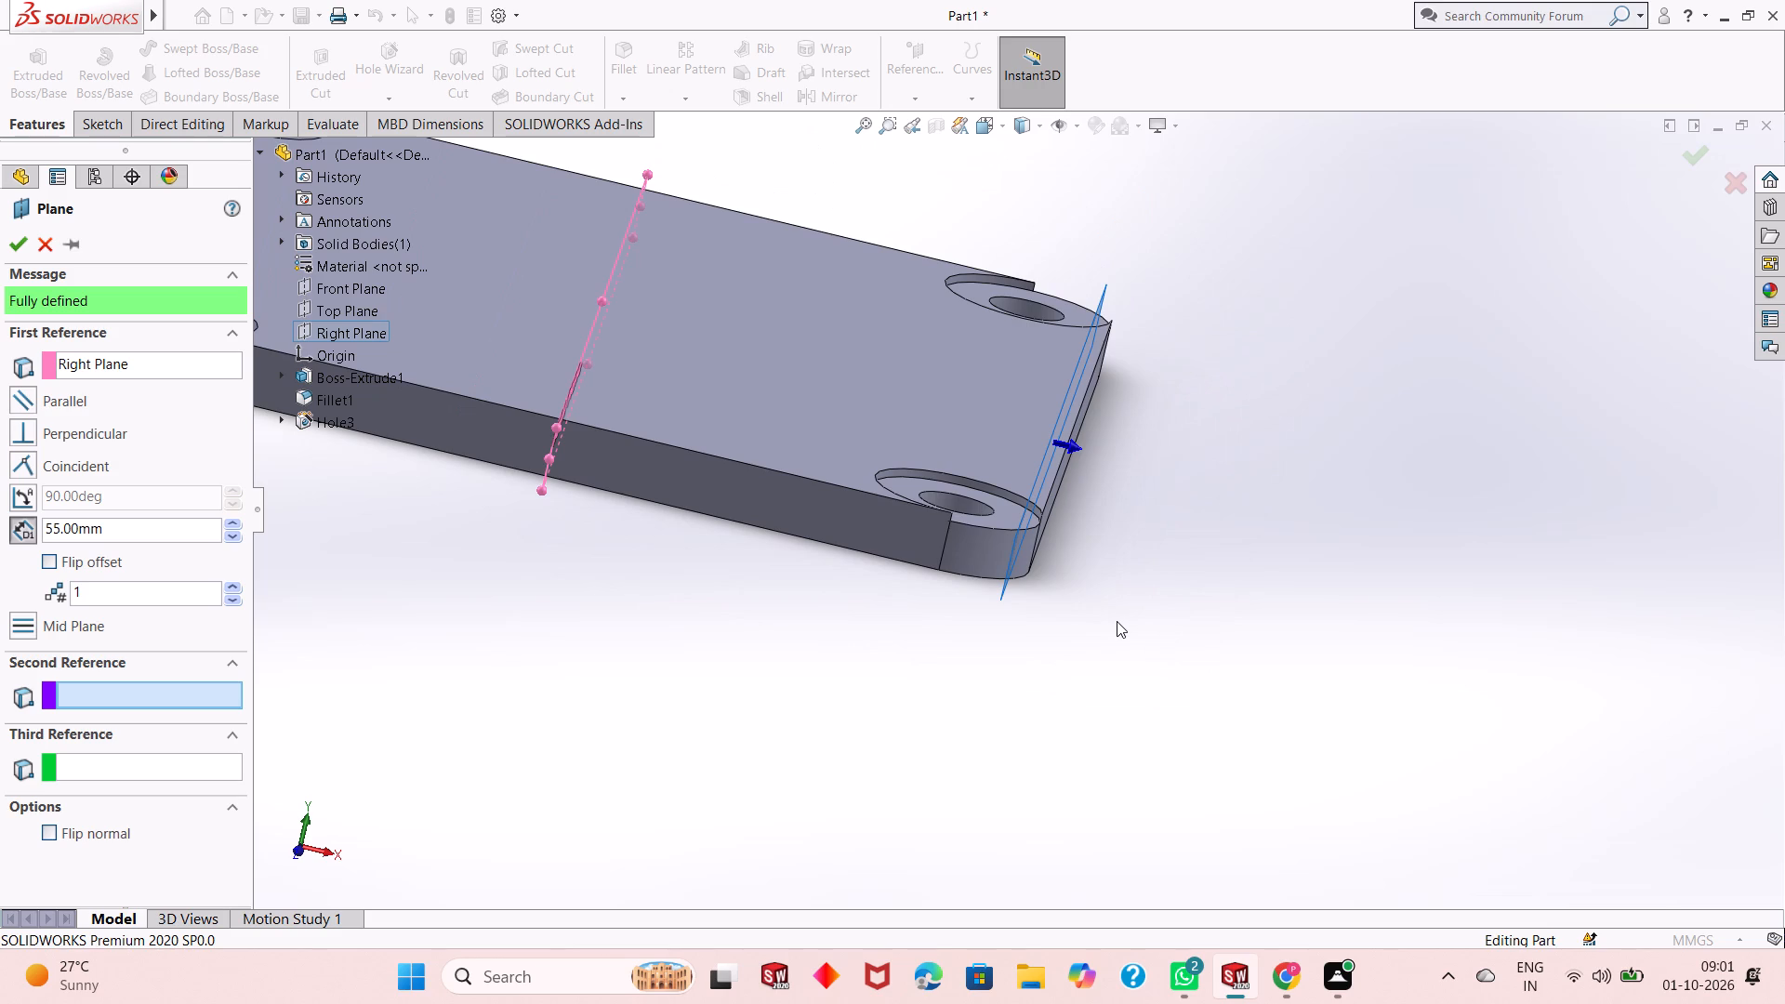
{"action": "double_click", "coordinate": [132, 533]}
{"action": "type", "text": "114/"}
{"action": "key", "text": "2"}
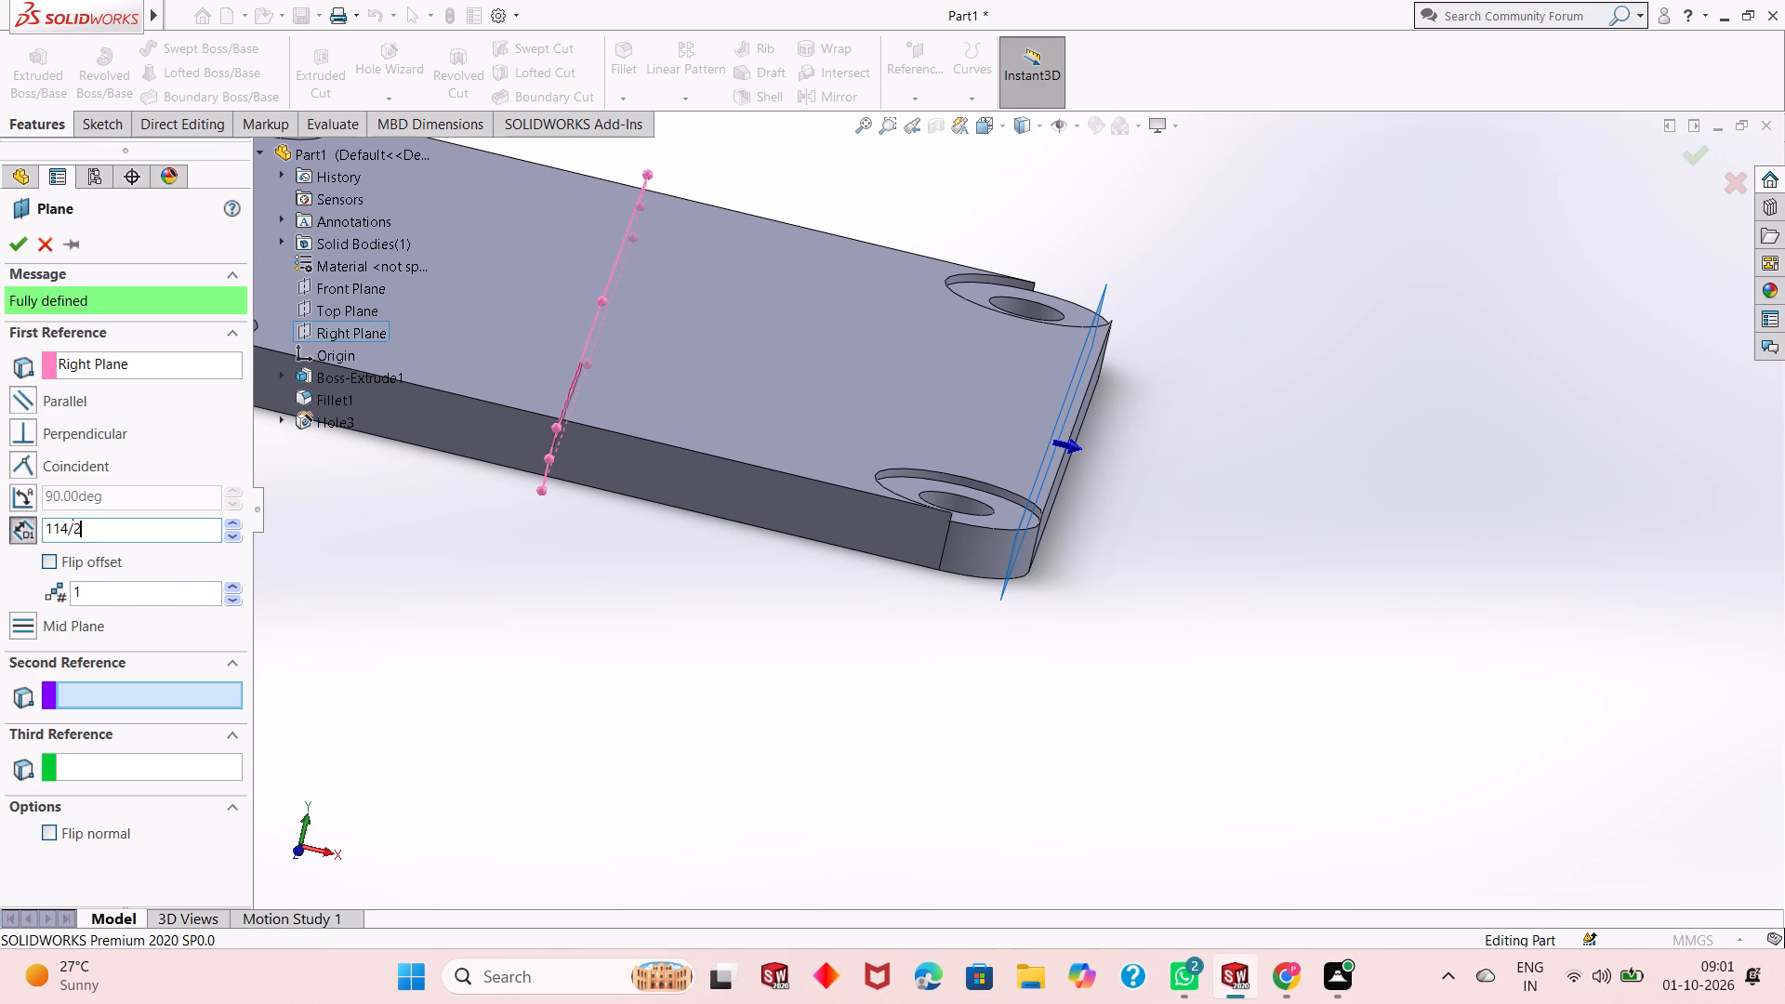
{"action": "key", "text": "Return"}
Set the plane's offset to 55 mm from the Right Plane, just inside the plate's side face.
{"action": "middle_click_drag", "start_coordinate": [1193, 548], "coordinate": [1202, 537]}
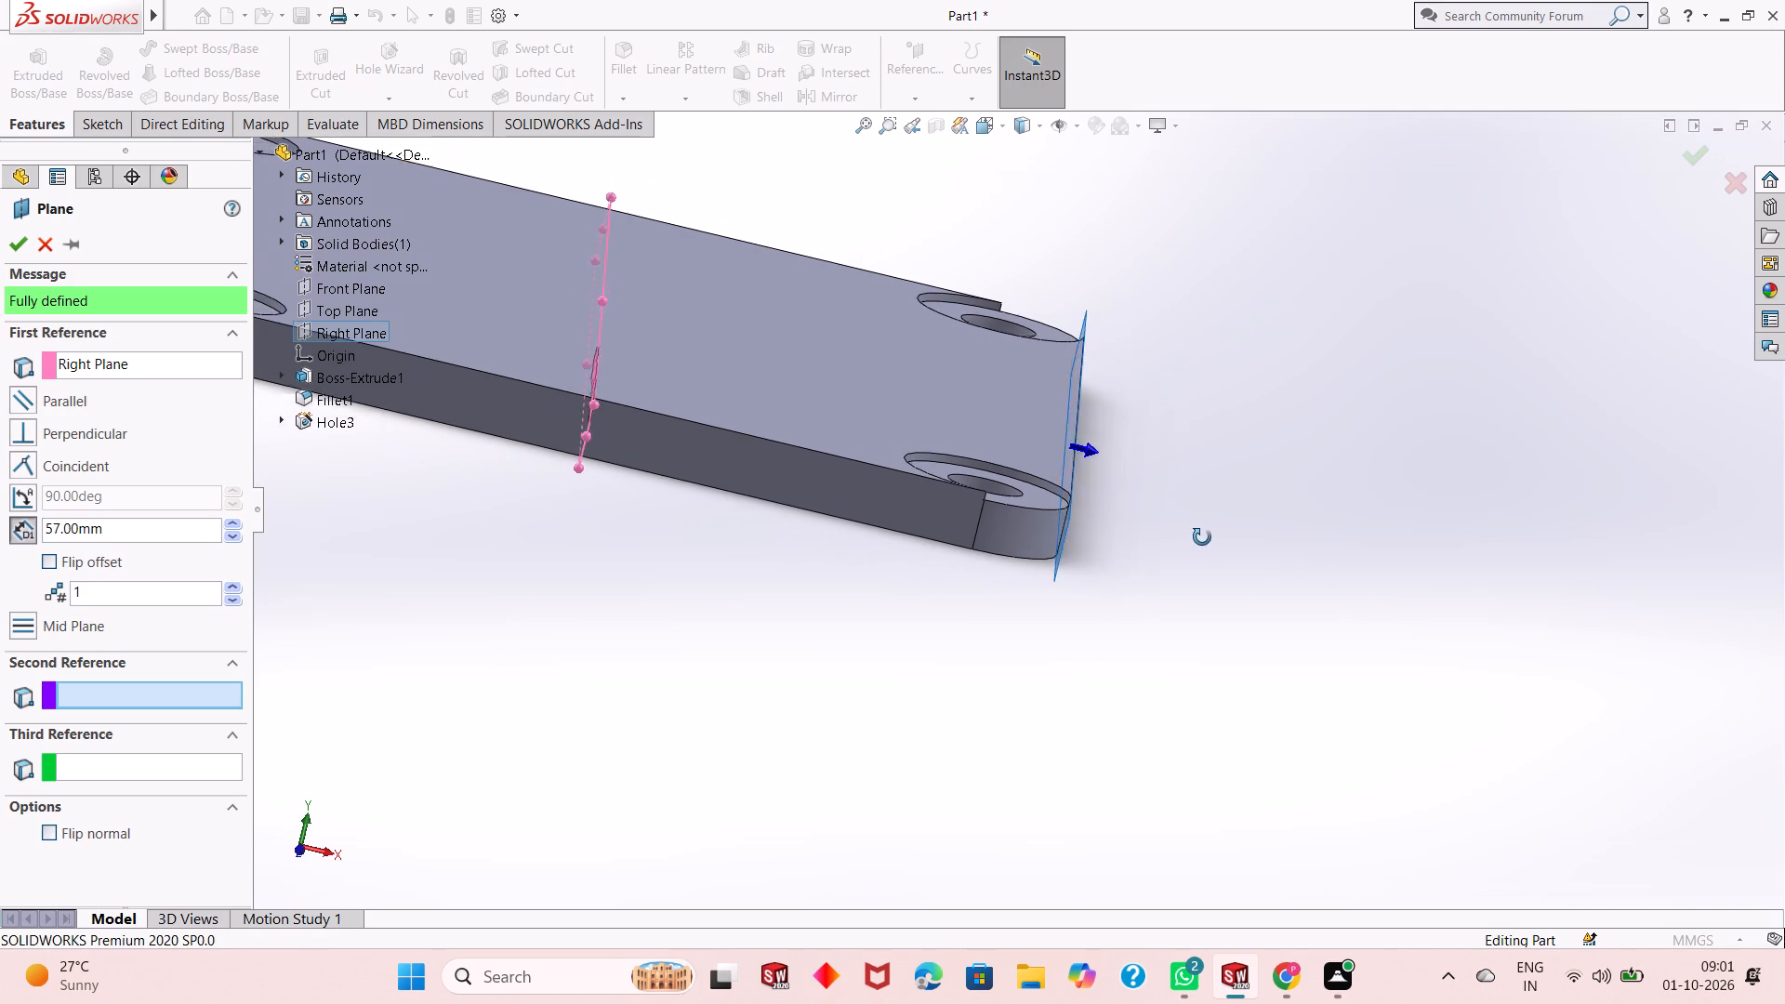
{"action": "middle_click_drag", "start_coordinate": [1202, 537], "coordinate": [1206, 548]}
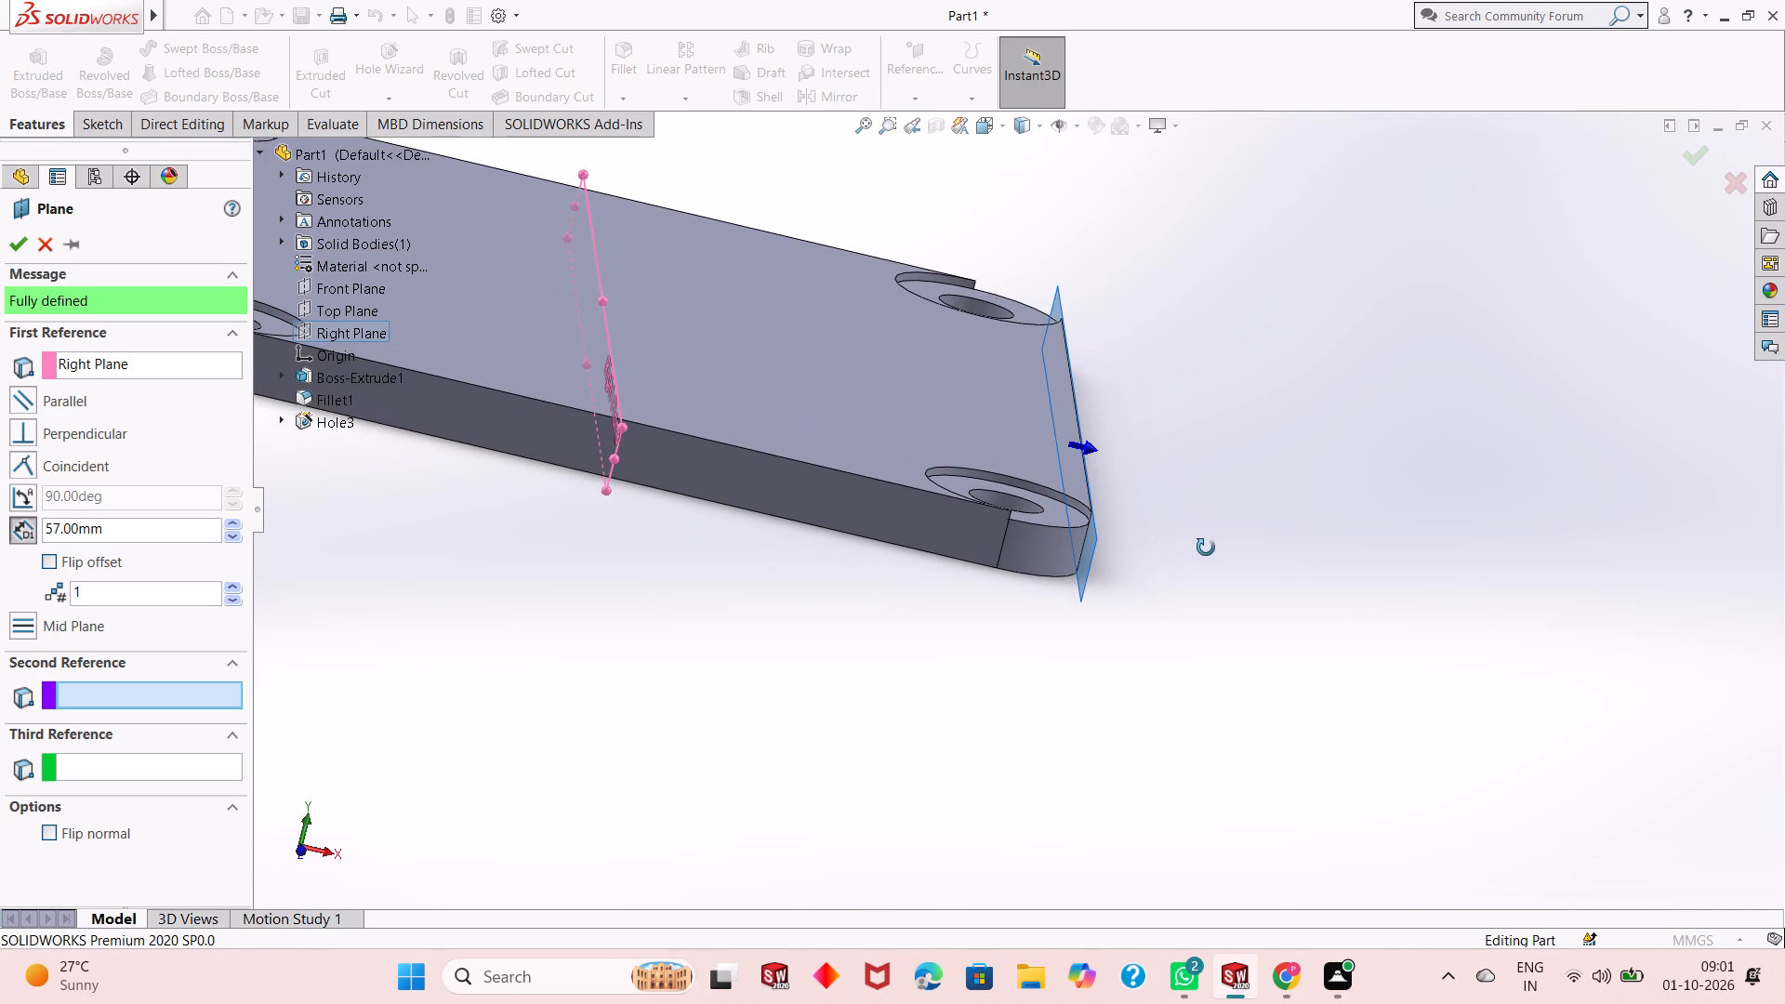
{"action": "middle_click_drag", "start_coordinate": [1206, 548], "coordinate": [1183, 552]}
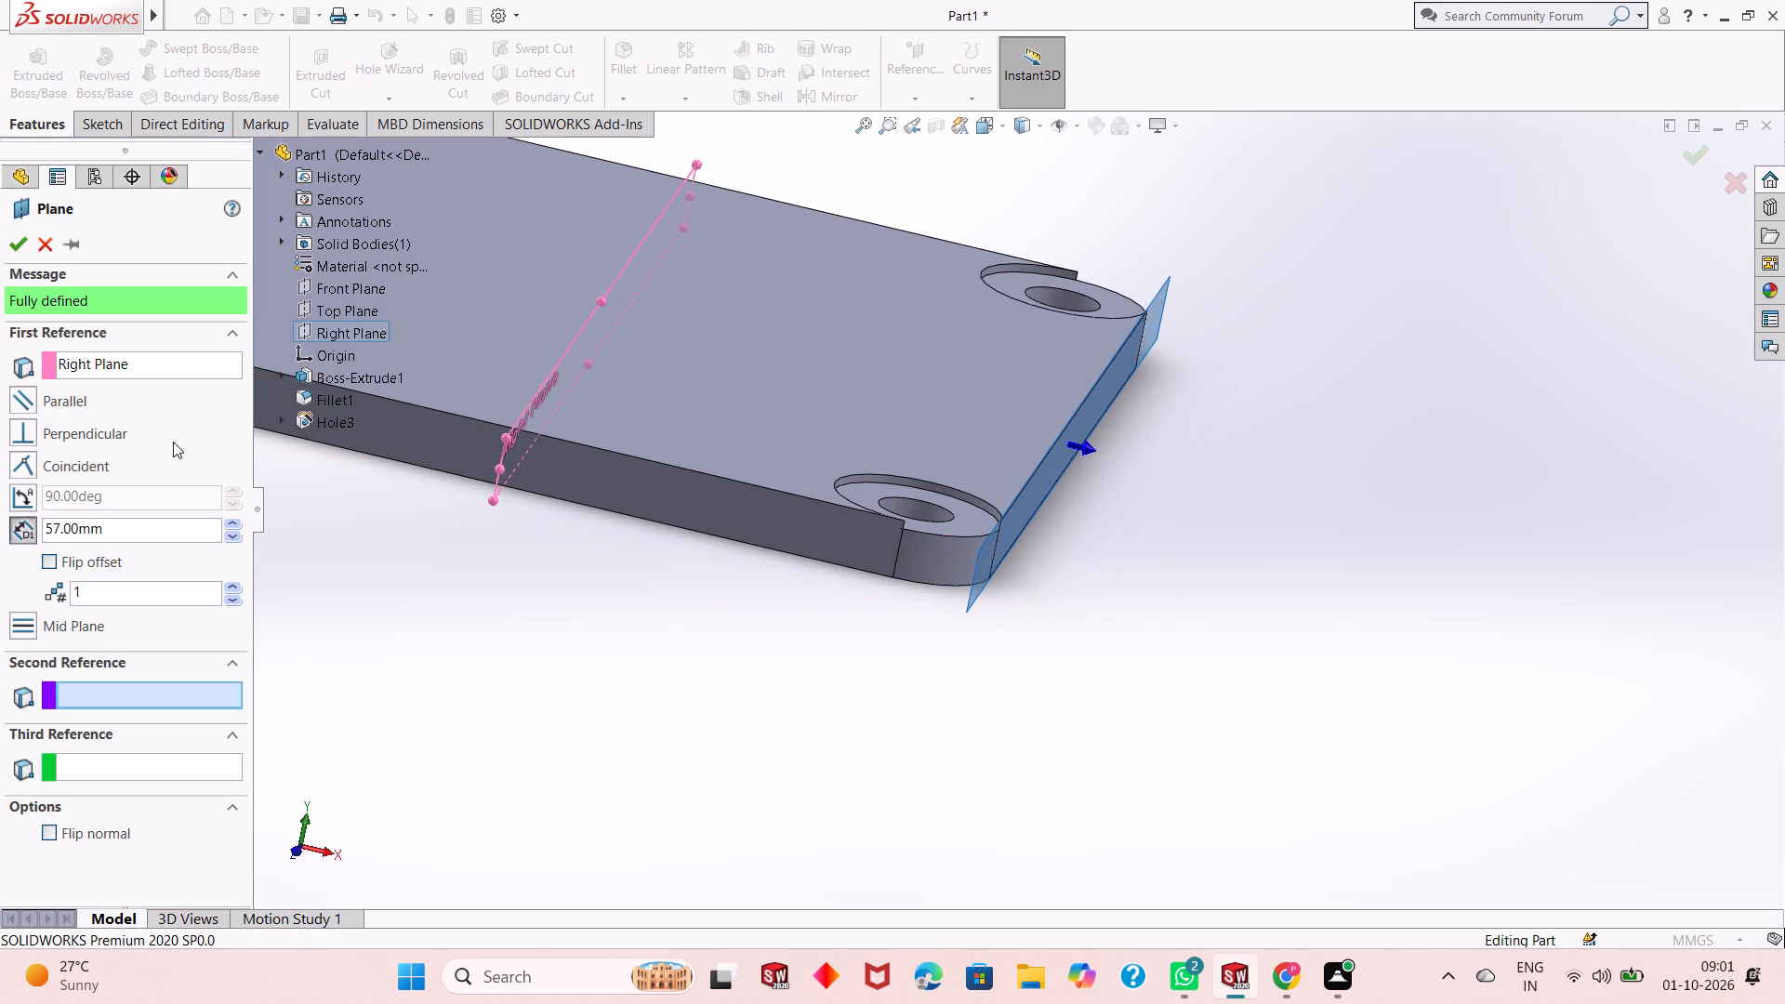
{"action": "double_click", "coordinate": [121, 532]}
{"action": "type", "text": "55"}
{"action": "key", "text": "Return"}
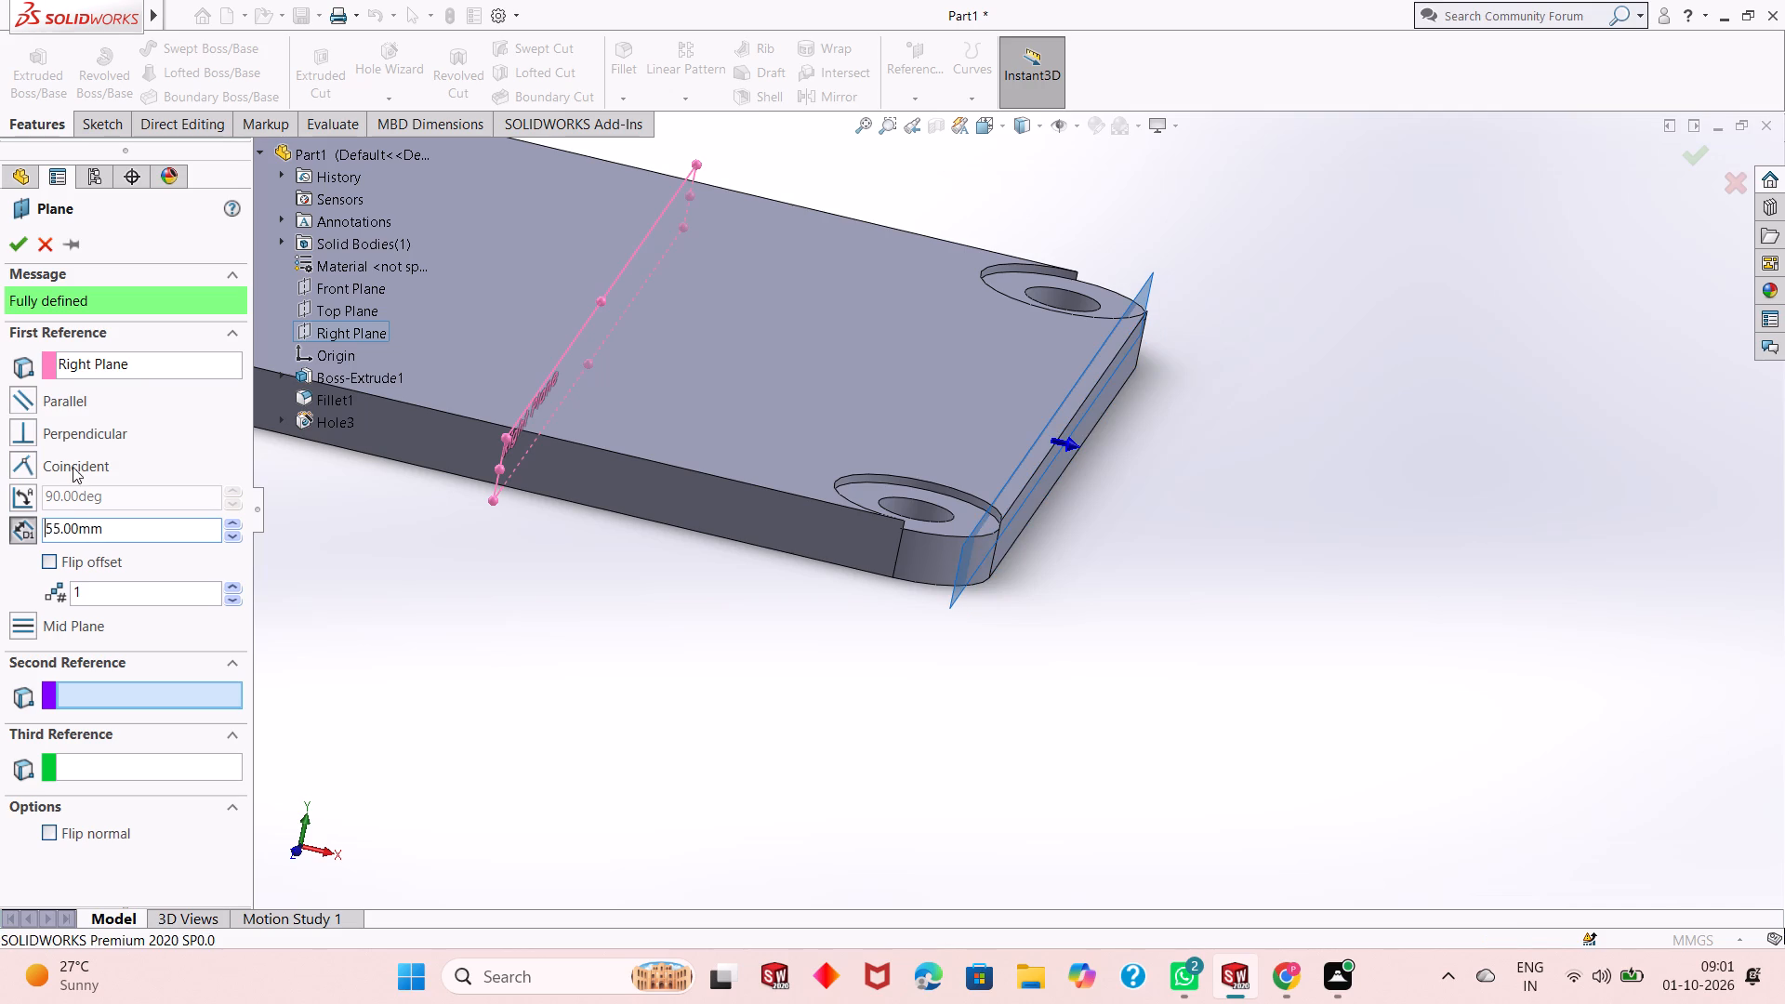
Create the reference plane at a 55 mm offset from the Right Plane.
{"action": "left_click", "coordinate": [12, 250]}
{"action": "left_click", "coordinate": [714, 611]}
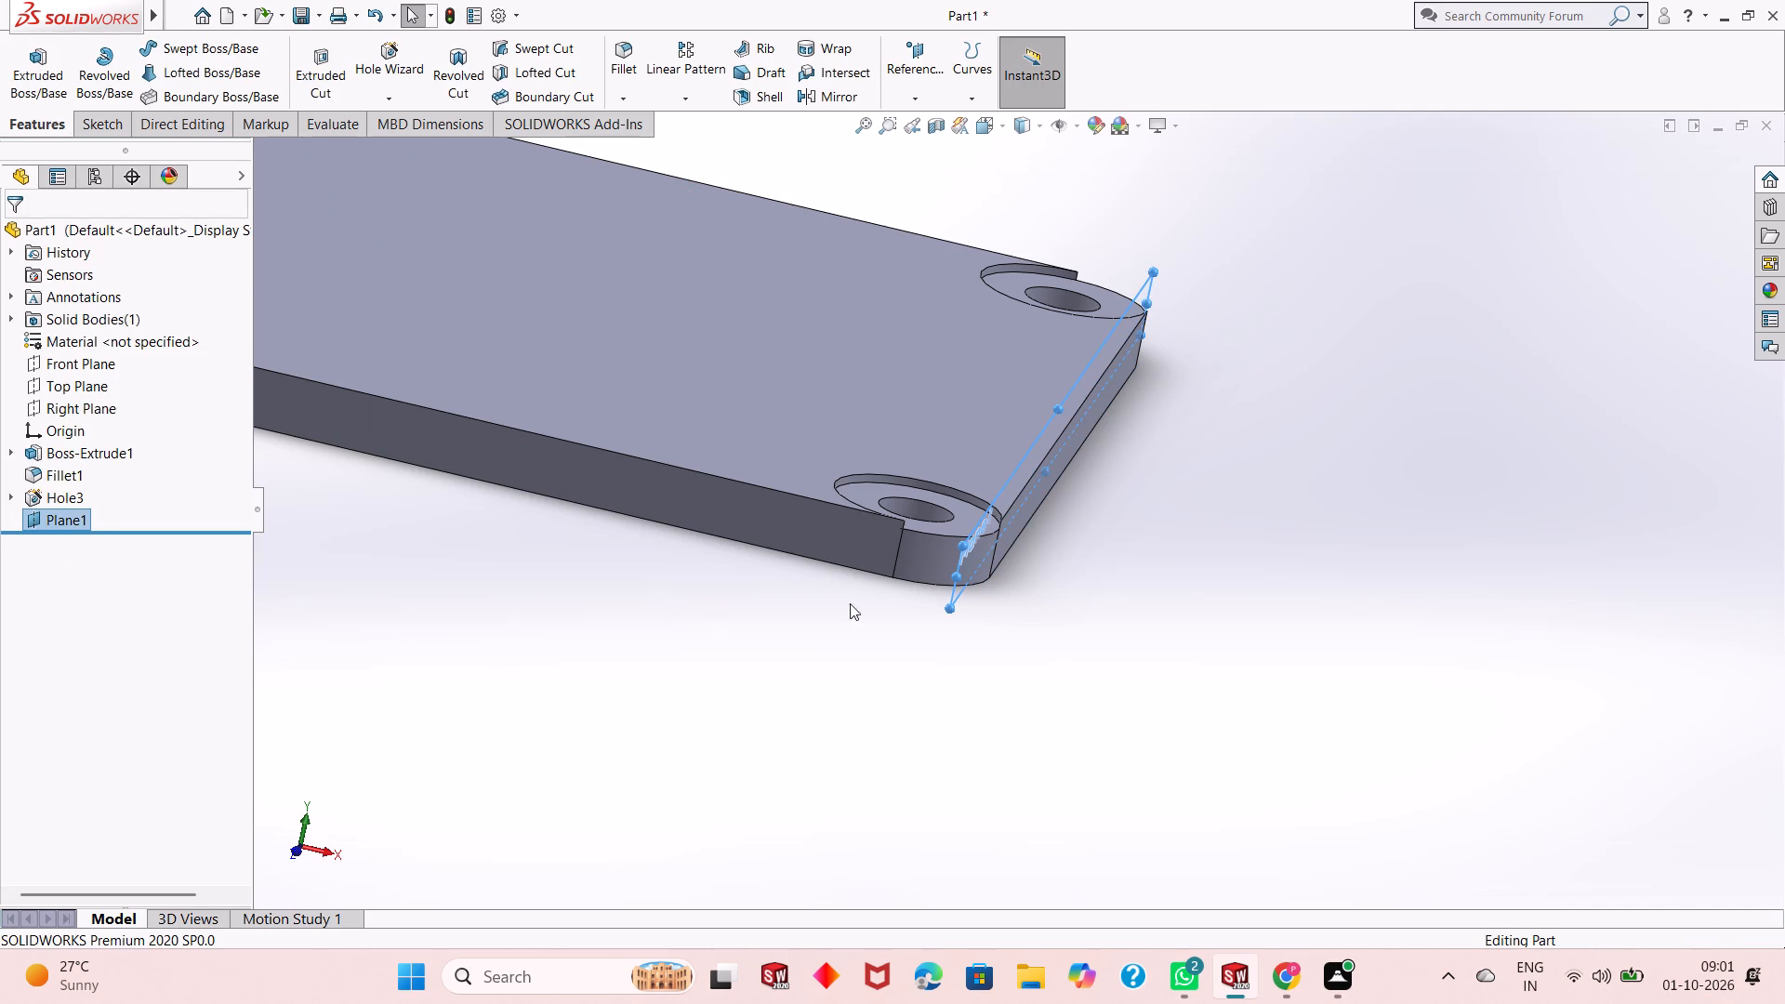
On the new plane, sketch a circle about 47 mm in diameter, centred about 50 mm directly above the origin.
{"action": "middle_click_drag", "start_coordinate": [993, 614], "coordinate": [870, 593]}
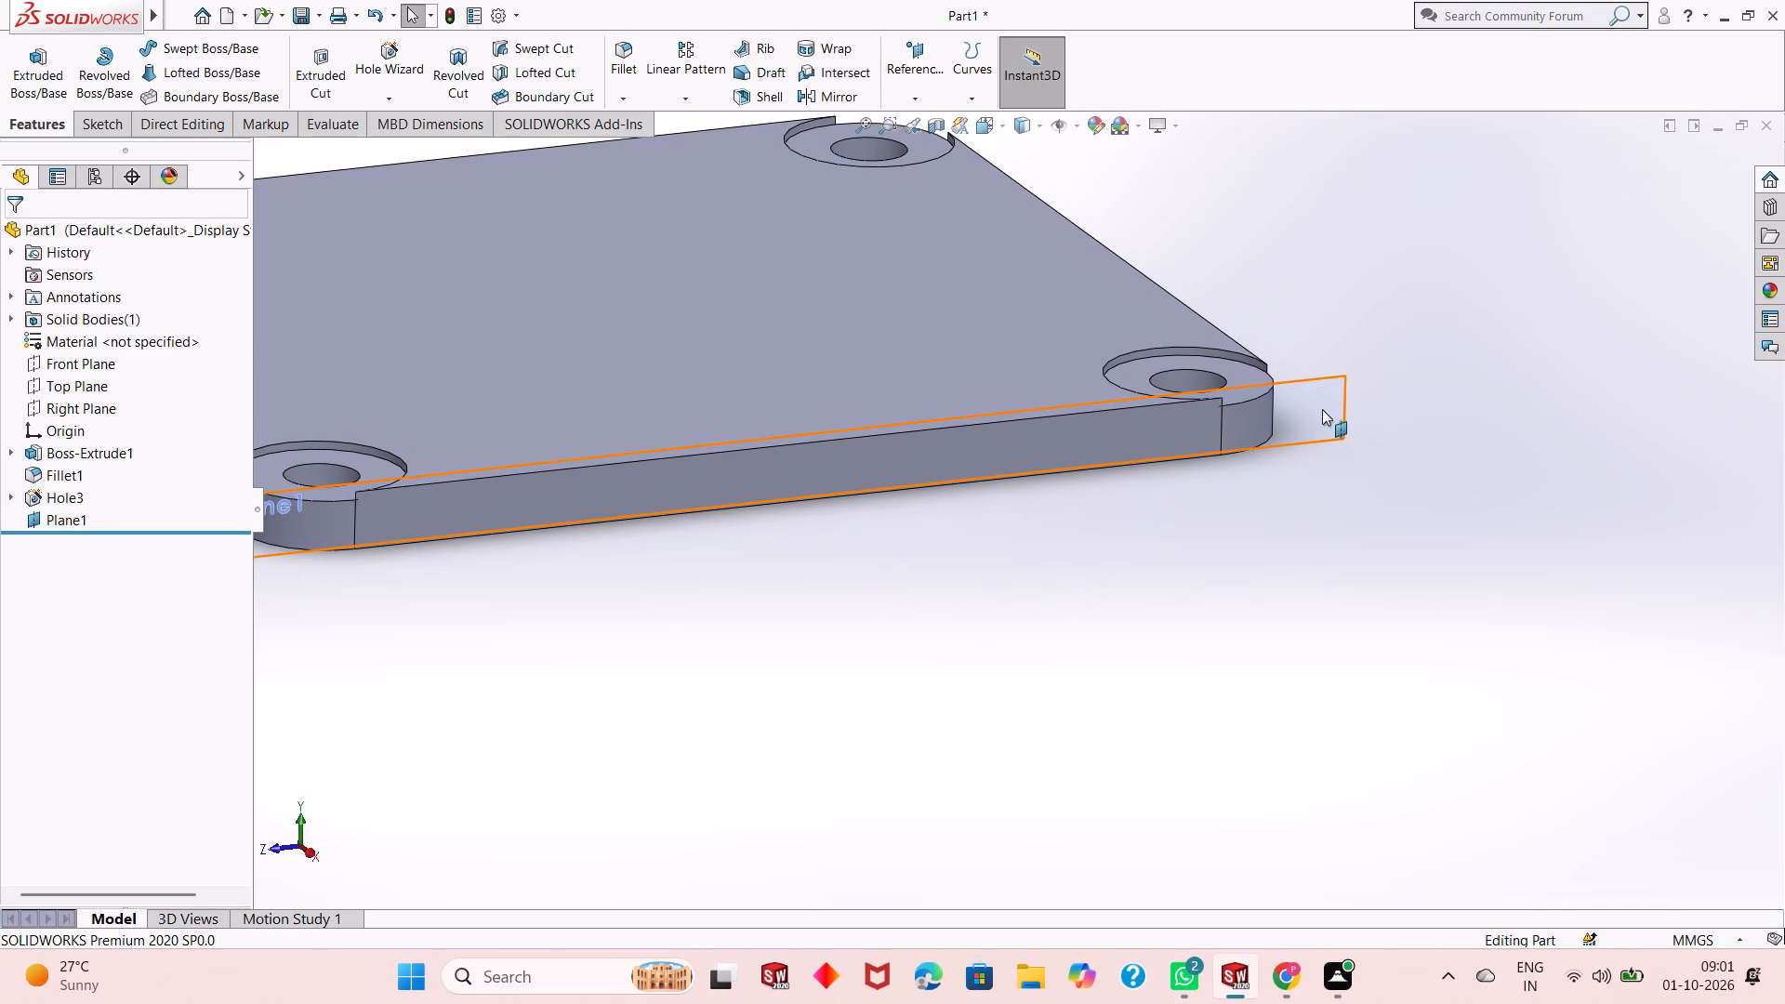
{"action": "right_click", "coordinate": [1322, 409]}
{"action": "left_click", "coordinate": [1366, 387]}
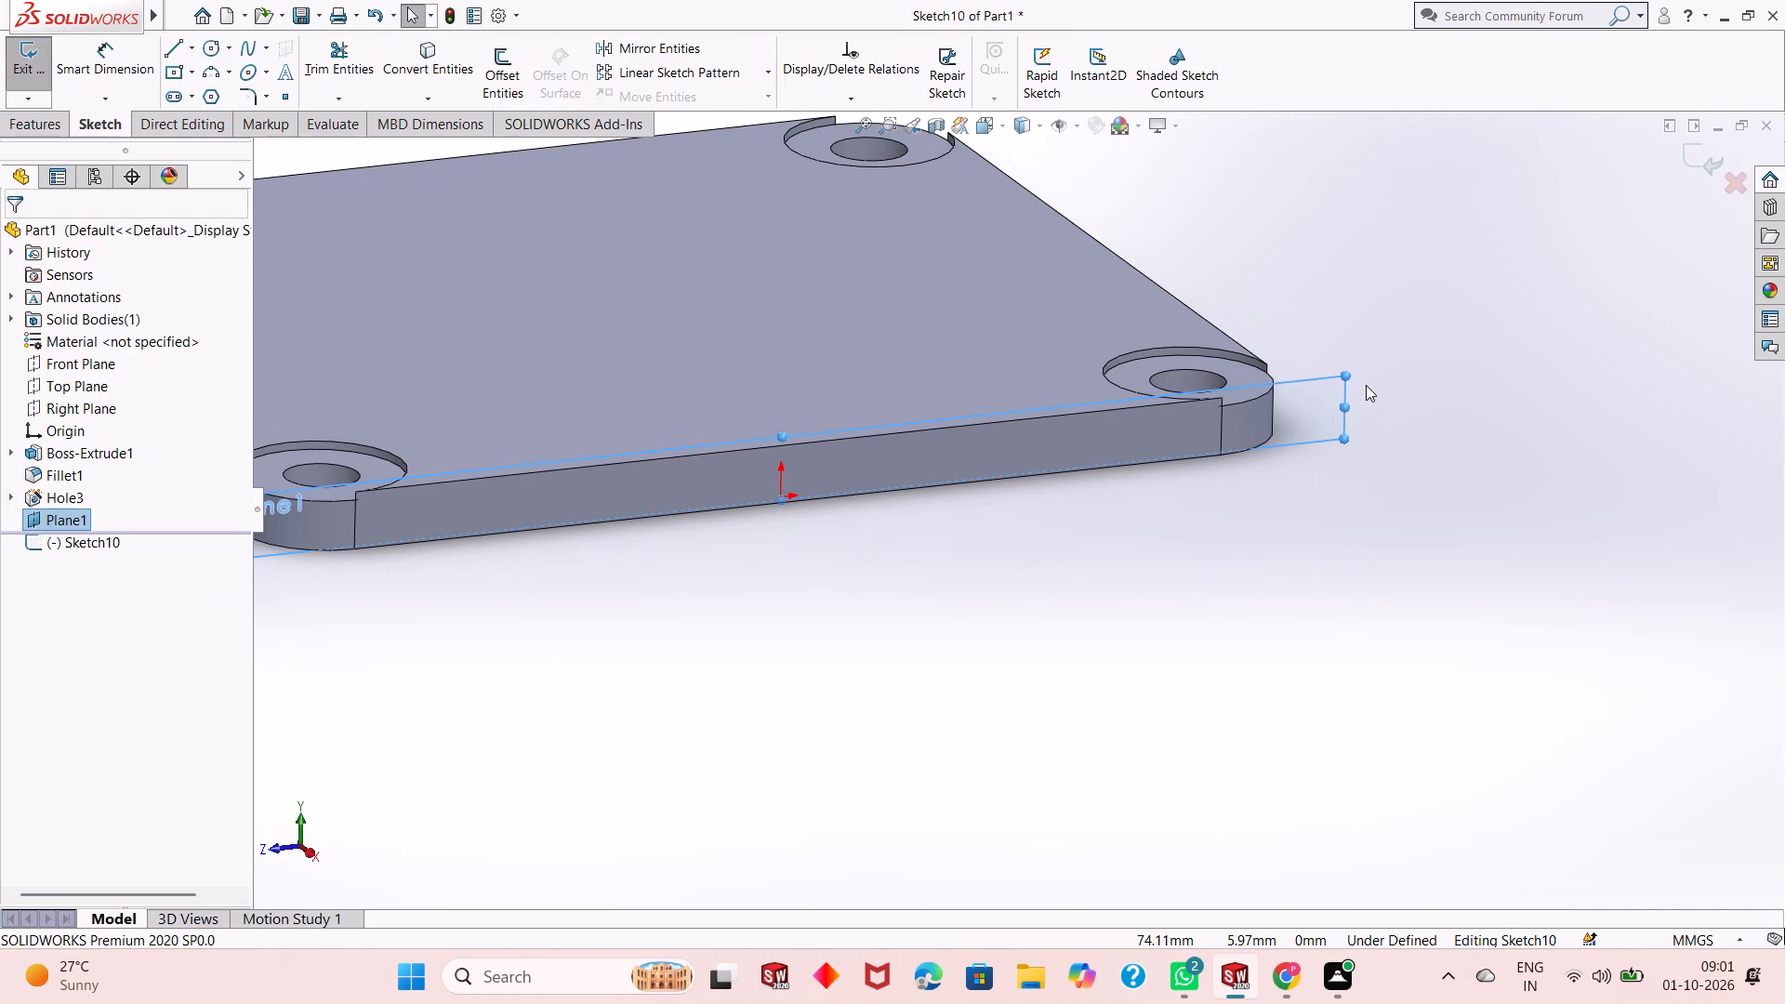
{"action": "key", "text": "ctrl+8"}
{"action": "scroll", "coordinate": [1130, 474], "scroll_direction": "down", "scroll_amount": 1}
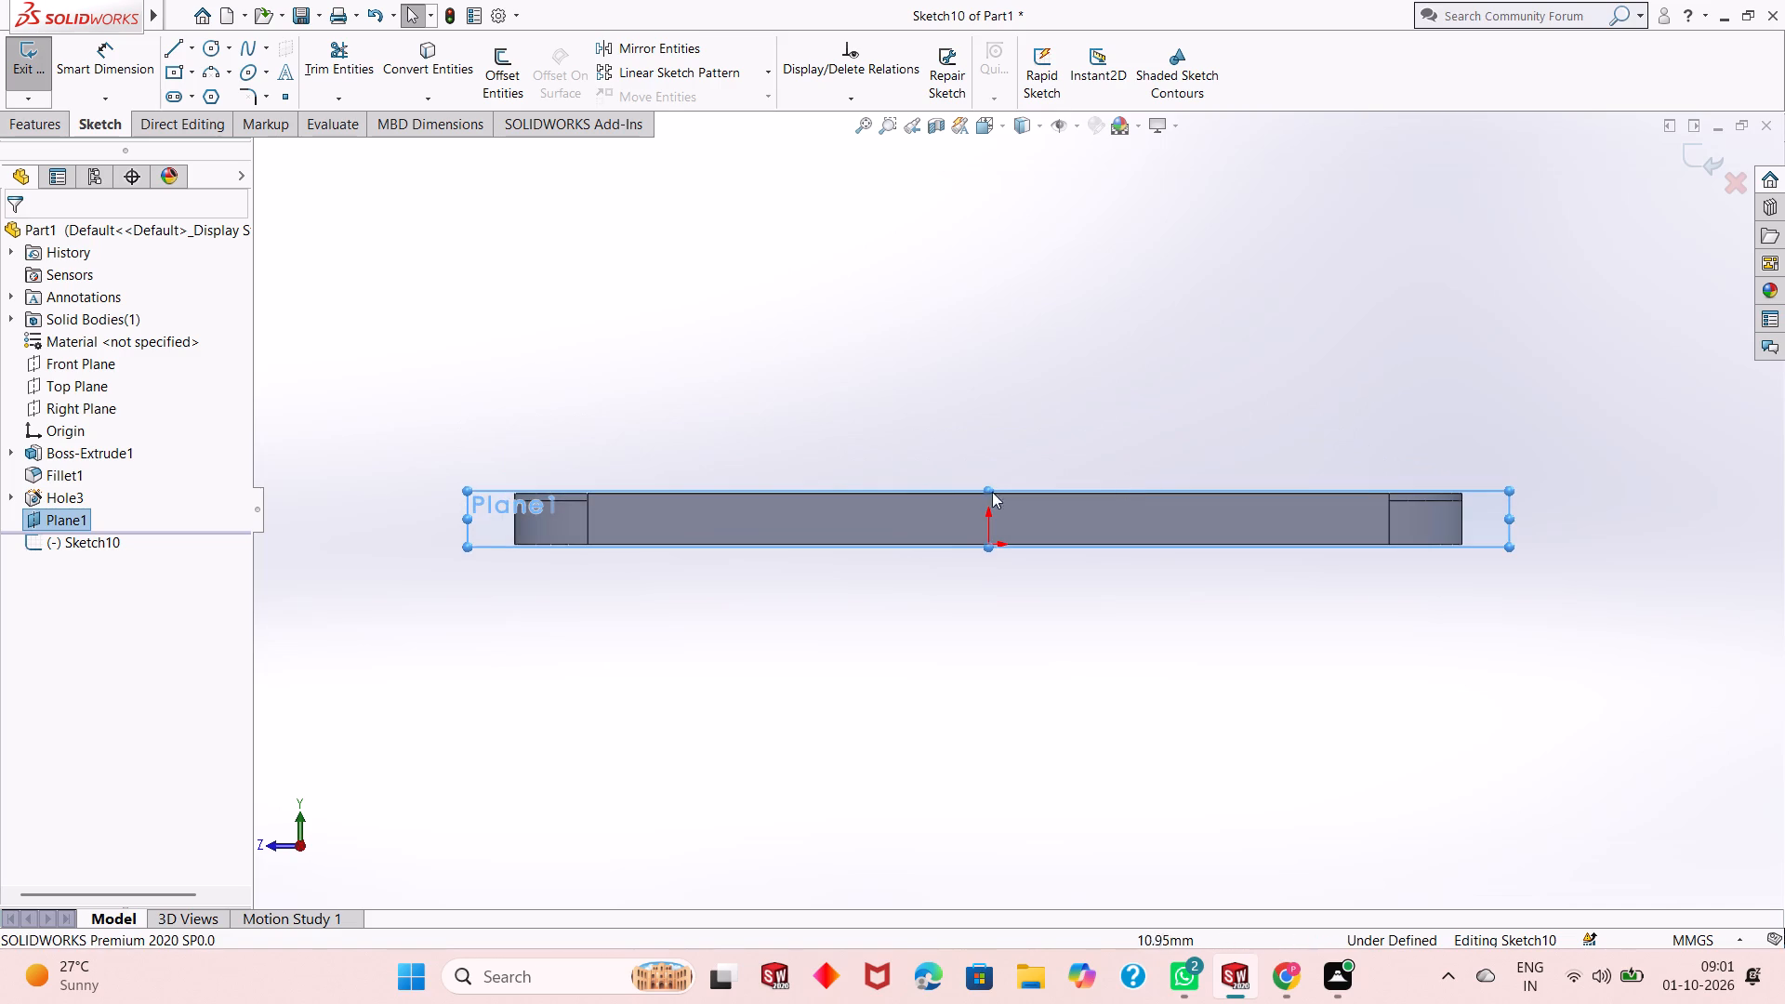
{"action": "scroll", "coordinate": [909, 630], "scroll_direction": "up", "scroll_amount": 1}
{"action": "scroll", "coordinate": [1172, 254], "scroll_direction": "down", "scroll_amount": 1}
{"action": "key", "text": "Escape"}
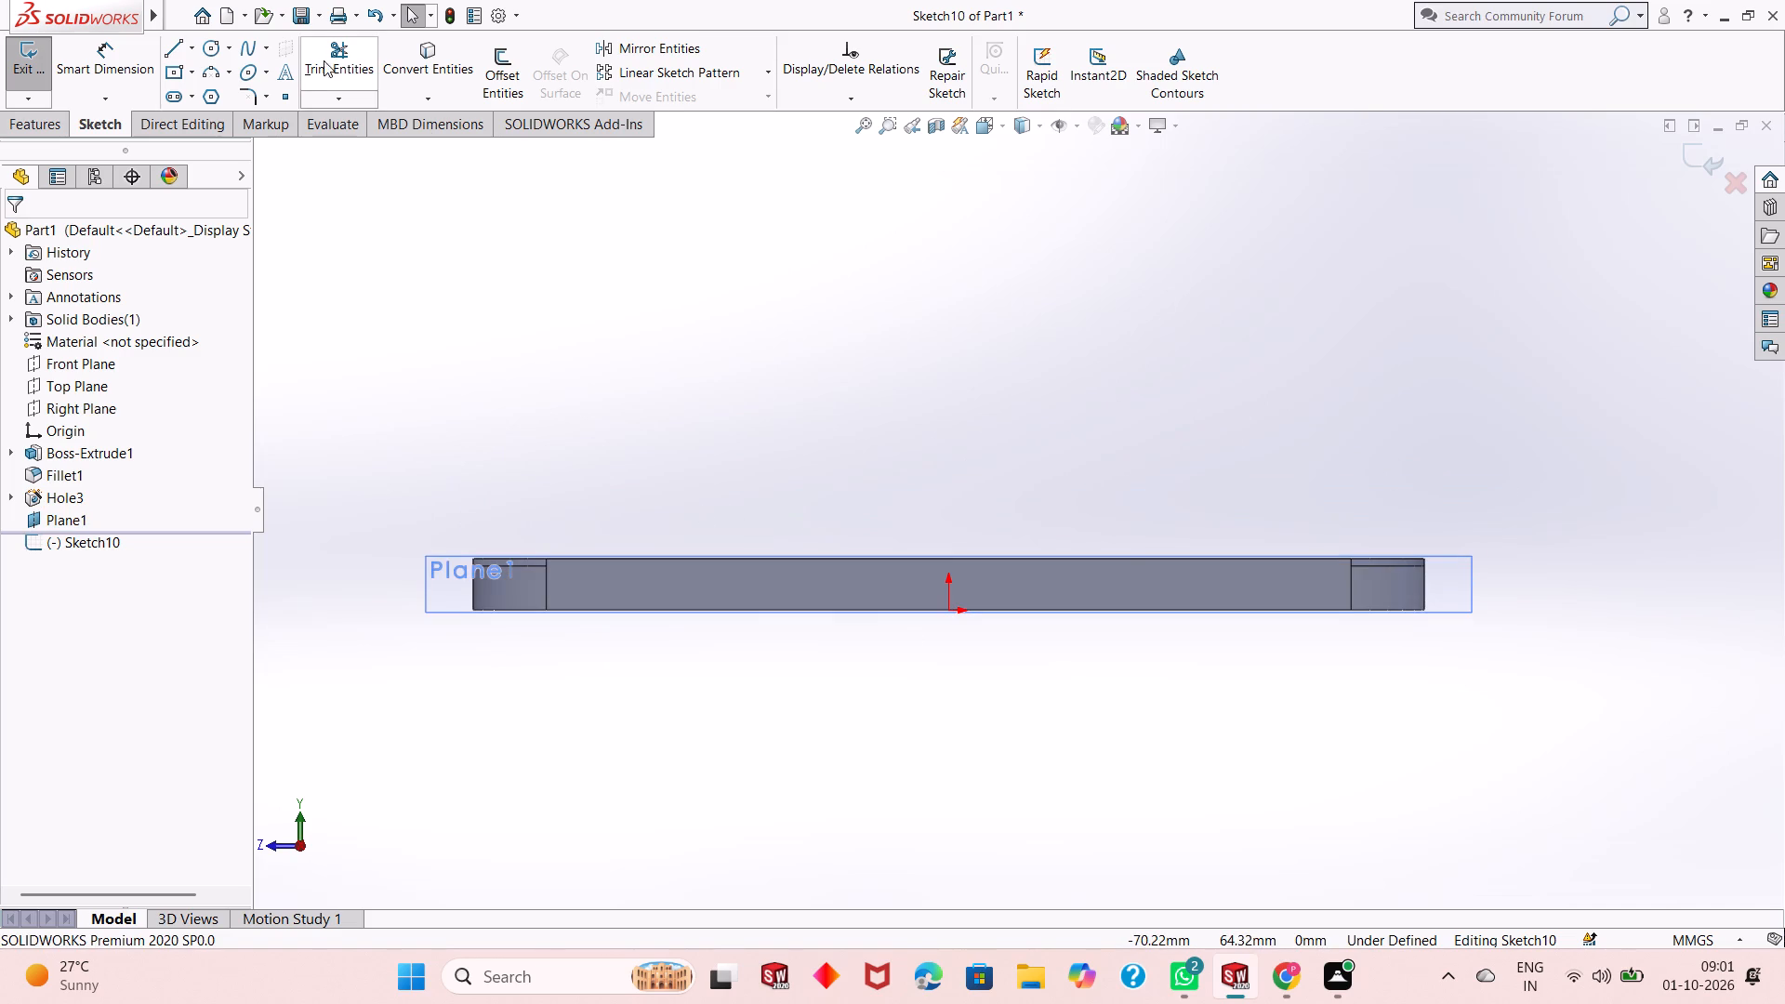
{"action": "left_click", "coordinate": [210, 53]}
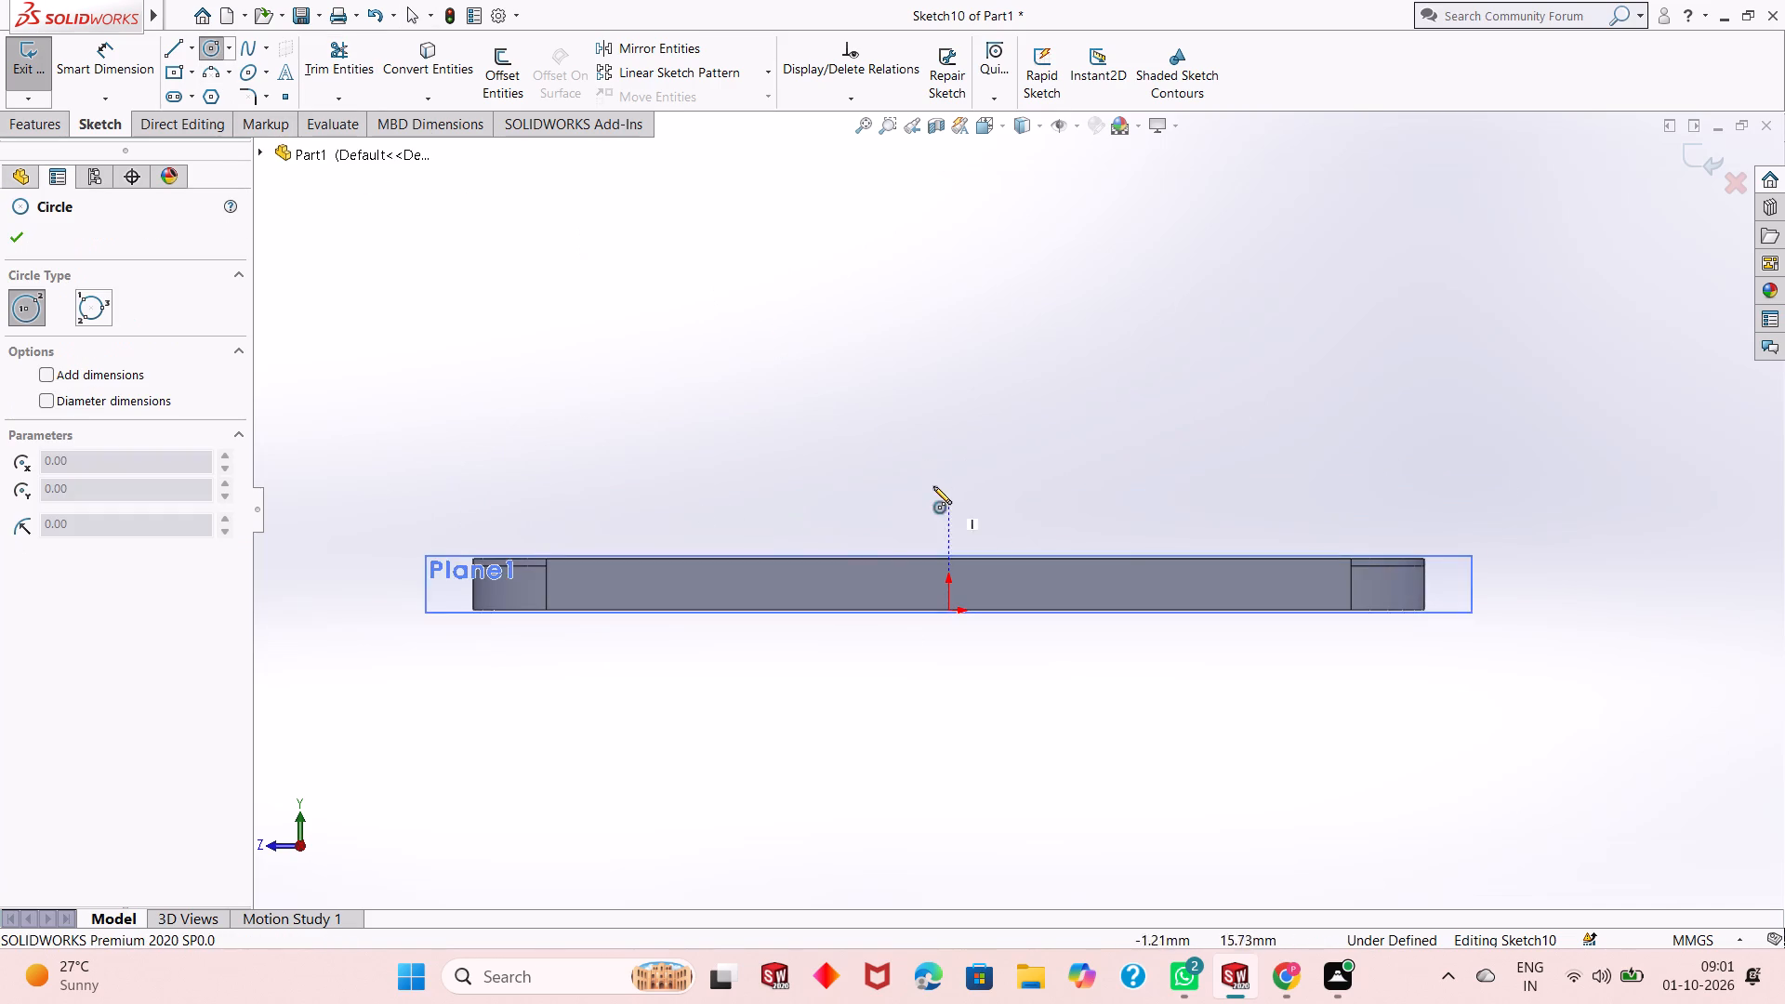
{"action": "left_click", "coordinate": [946, 242]}
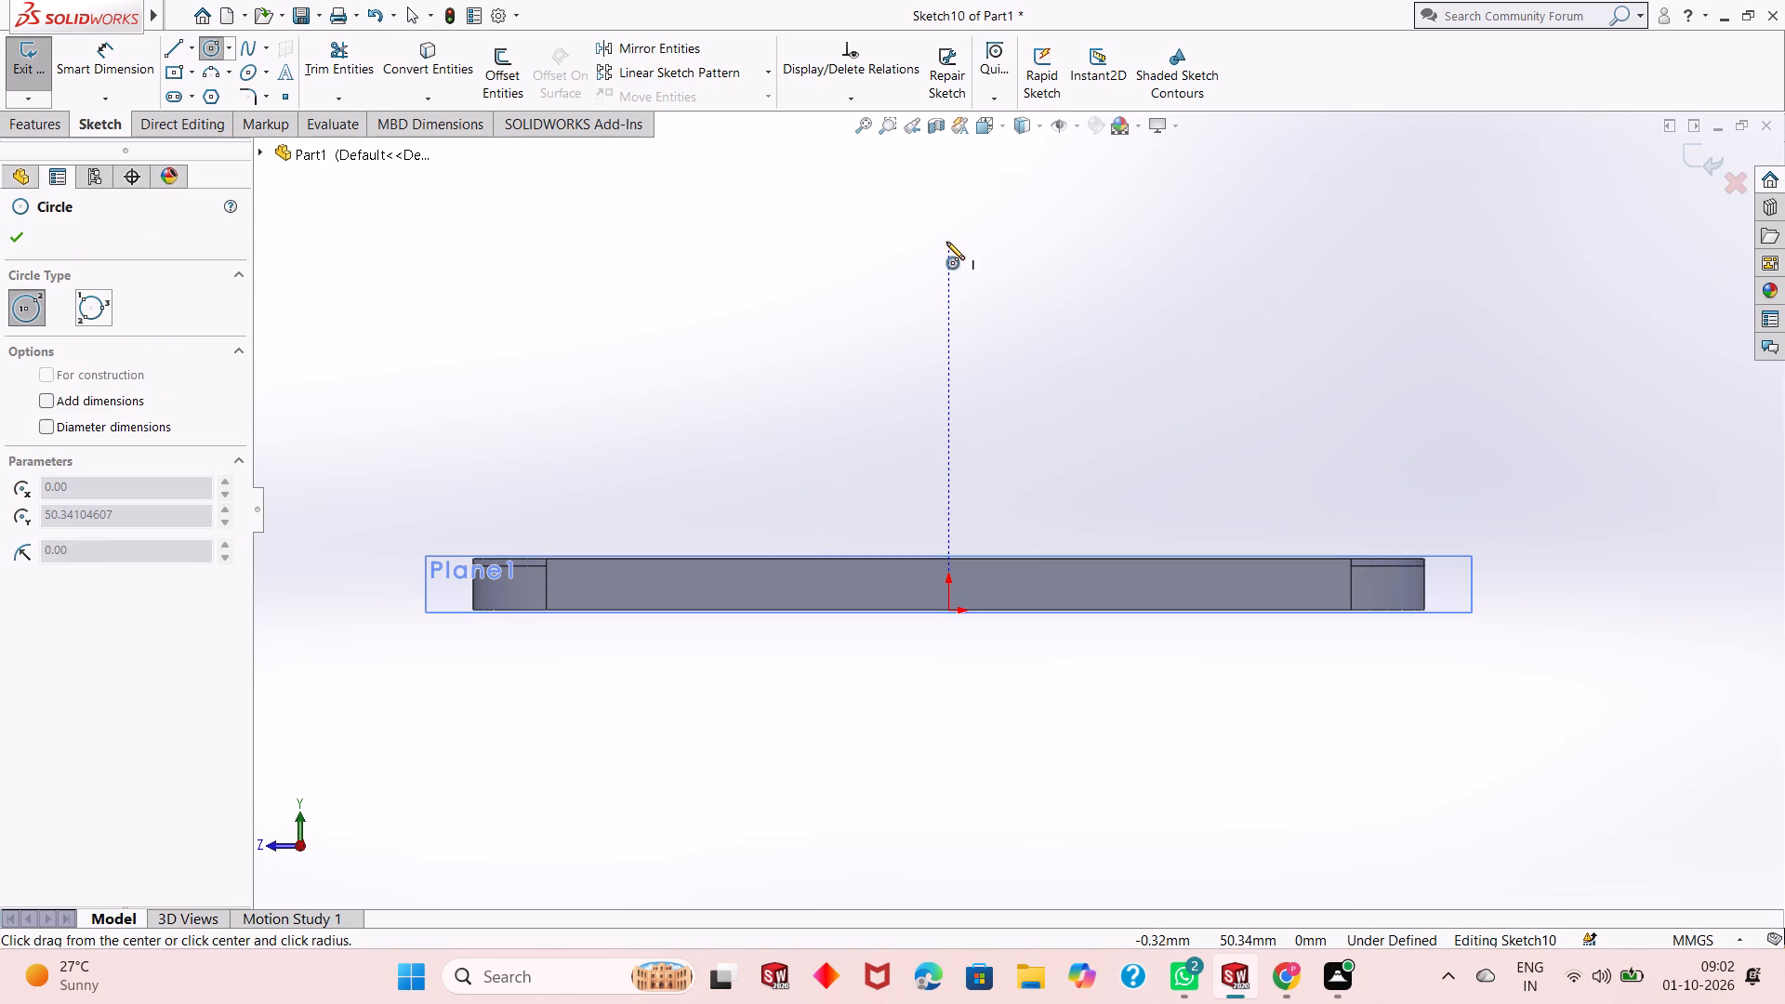
{"action": "left_click", "coordinate": [1004, 405]}
{"action": "key", "text": "Escape"}
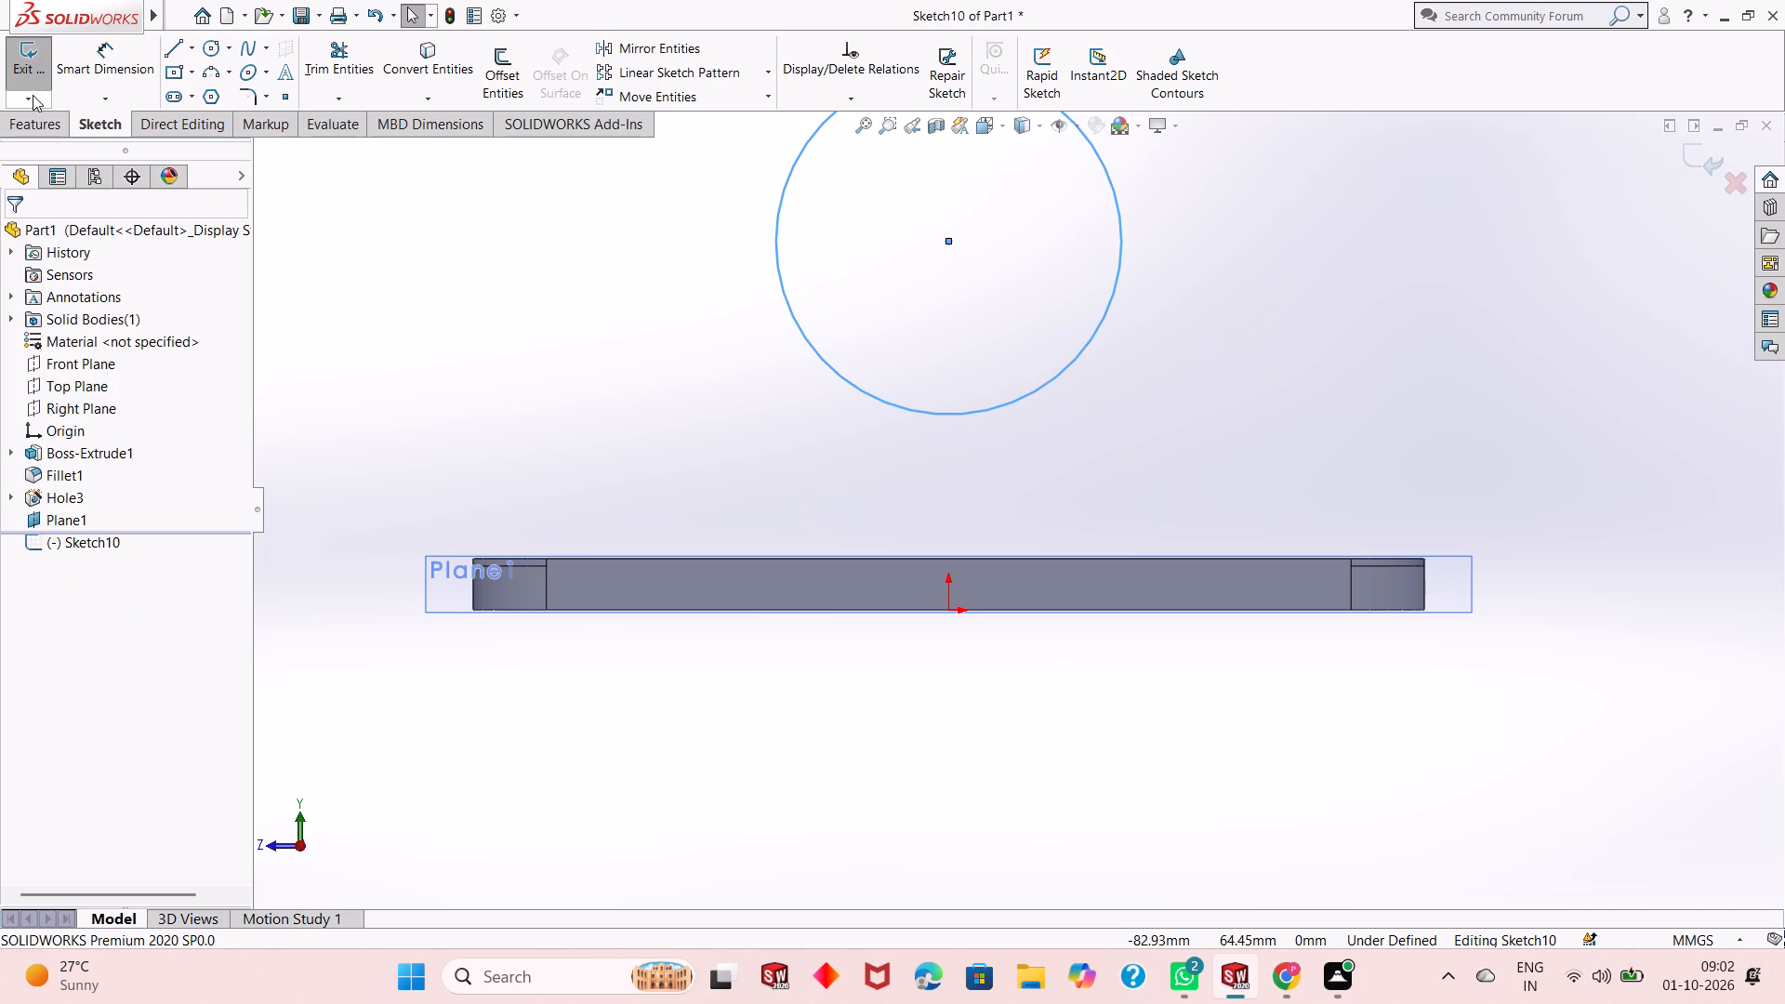
Dimension the circle's diameter as 42 mm.
{"action": "left_click", "coordinate": [102, 68]}
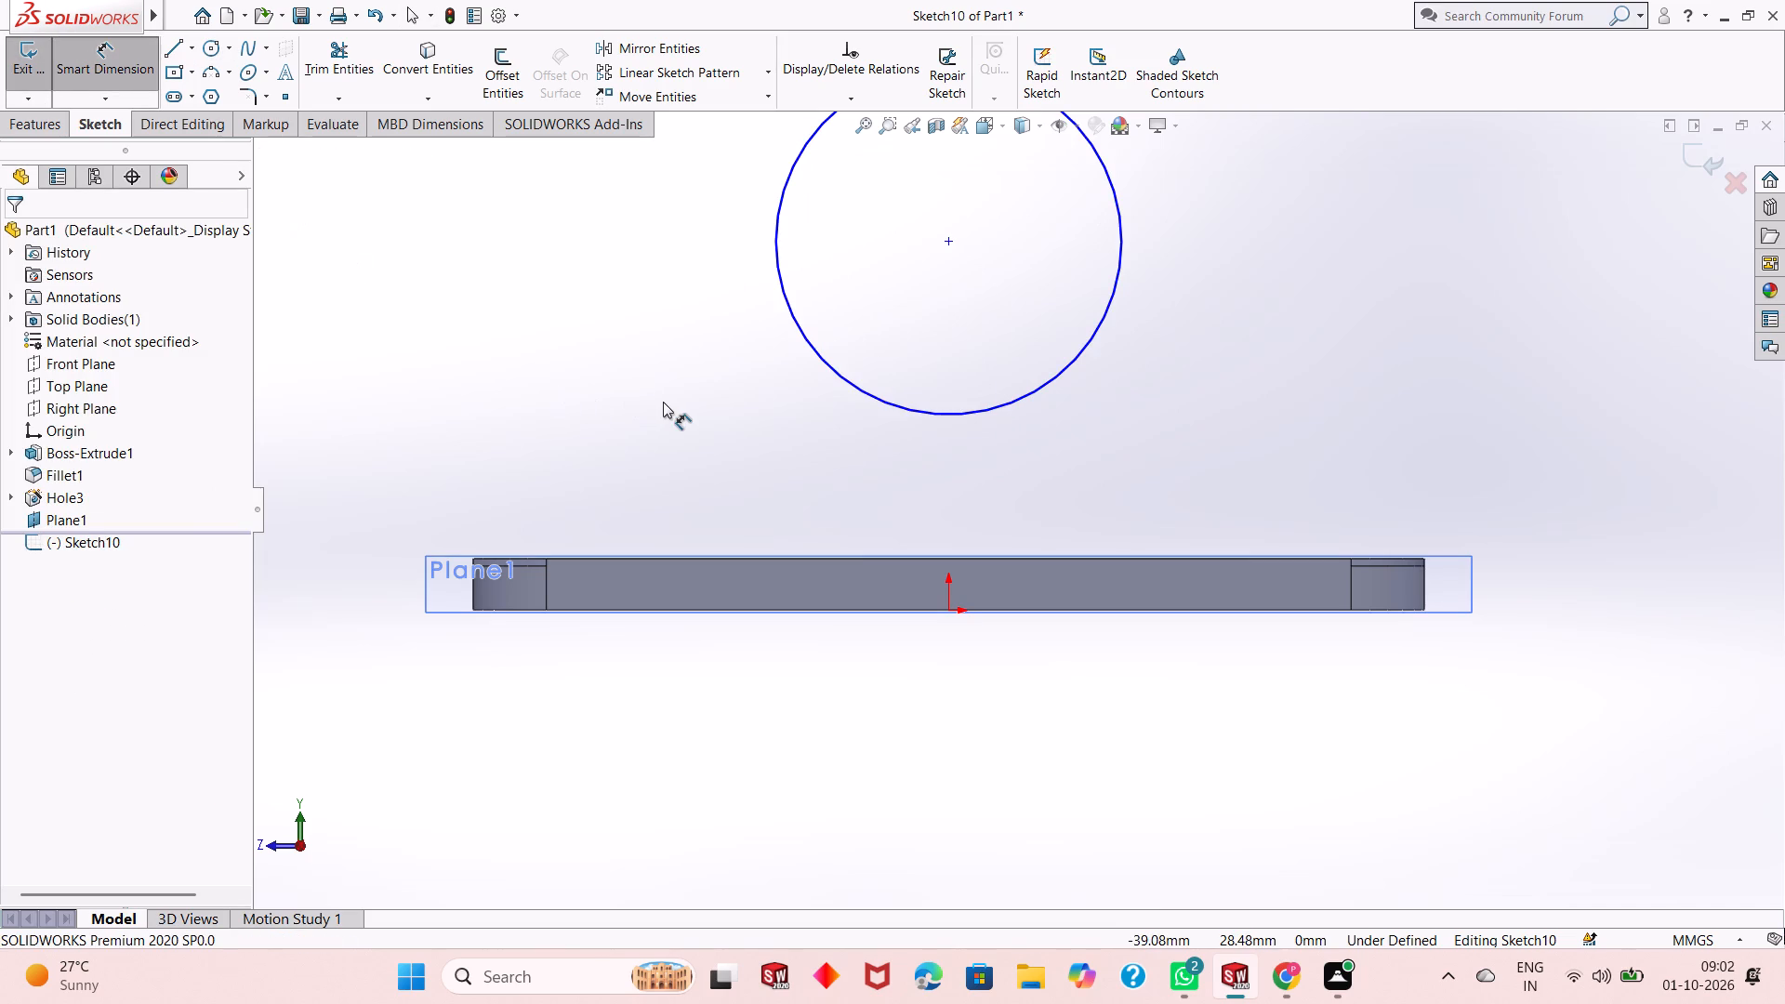
{"action": "left_click", "coordinate": [877, 403]}
{"action": "left_click", "coordinate": [461, 749]}
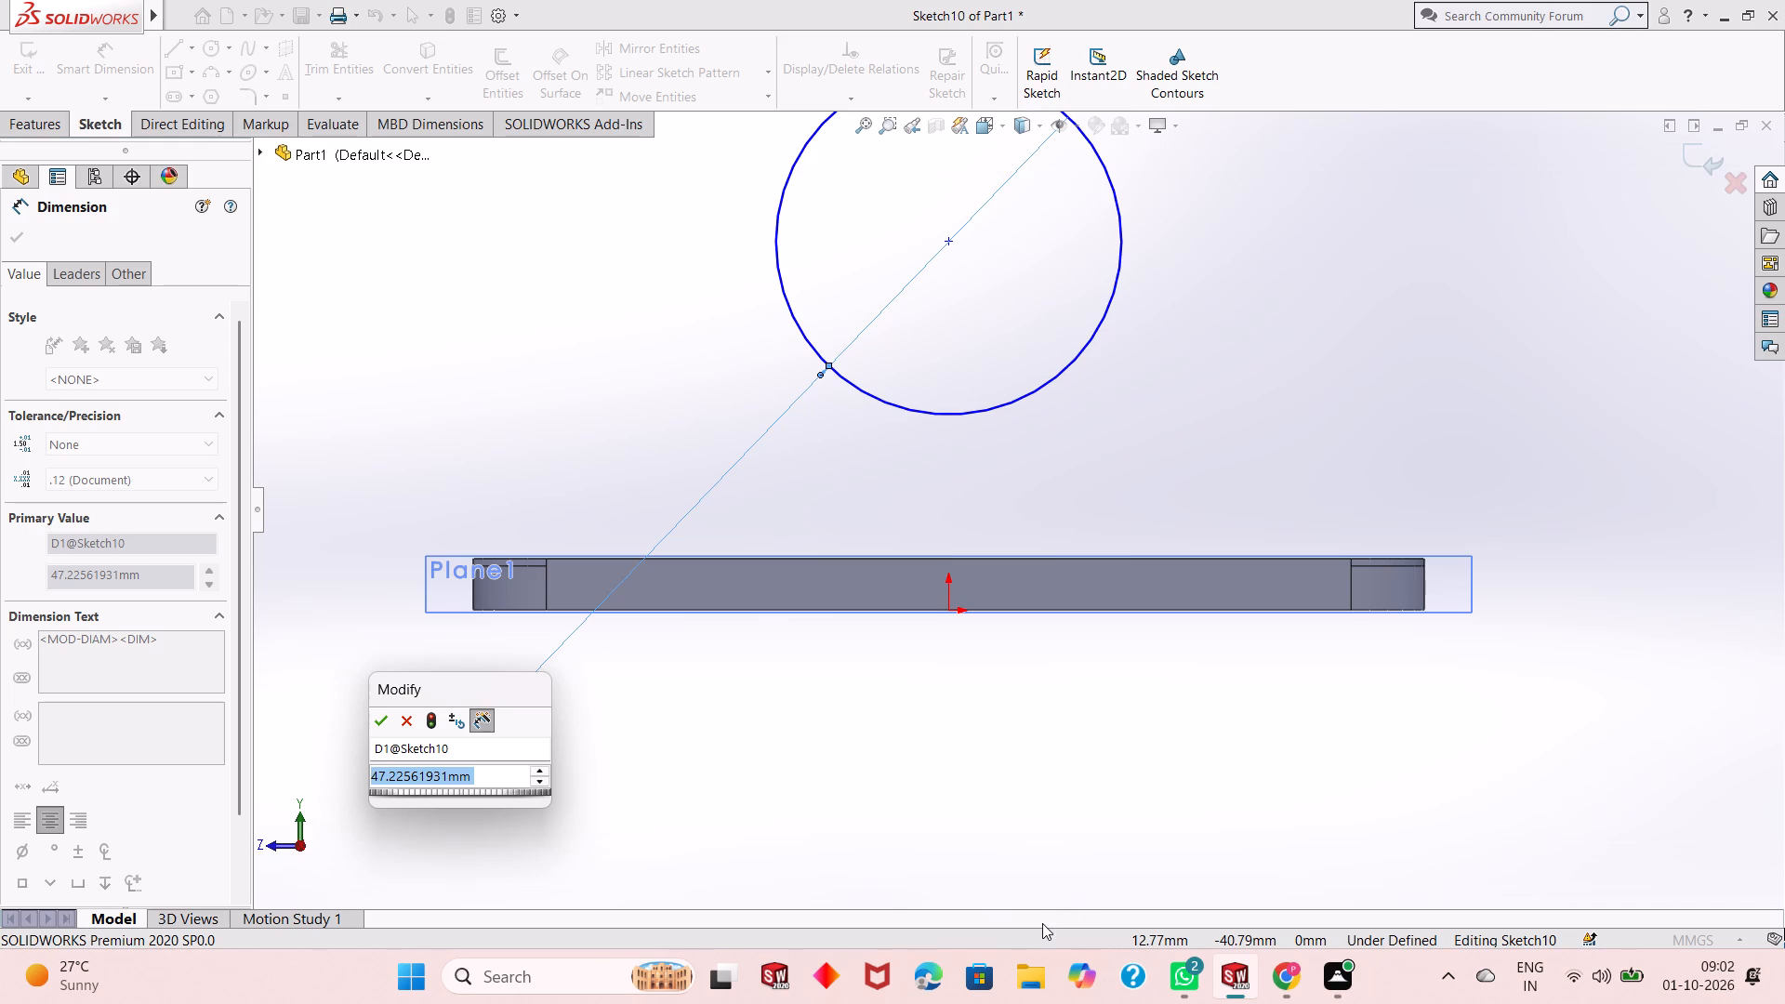
{"action": "type", "text": "42"}
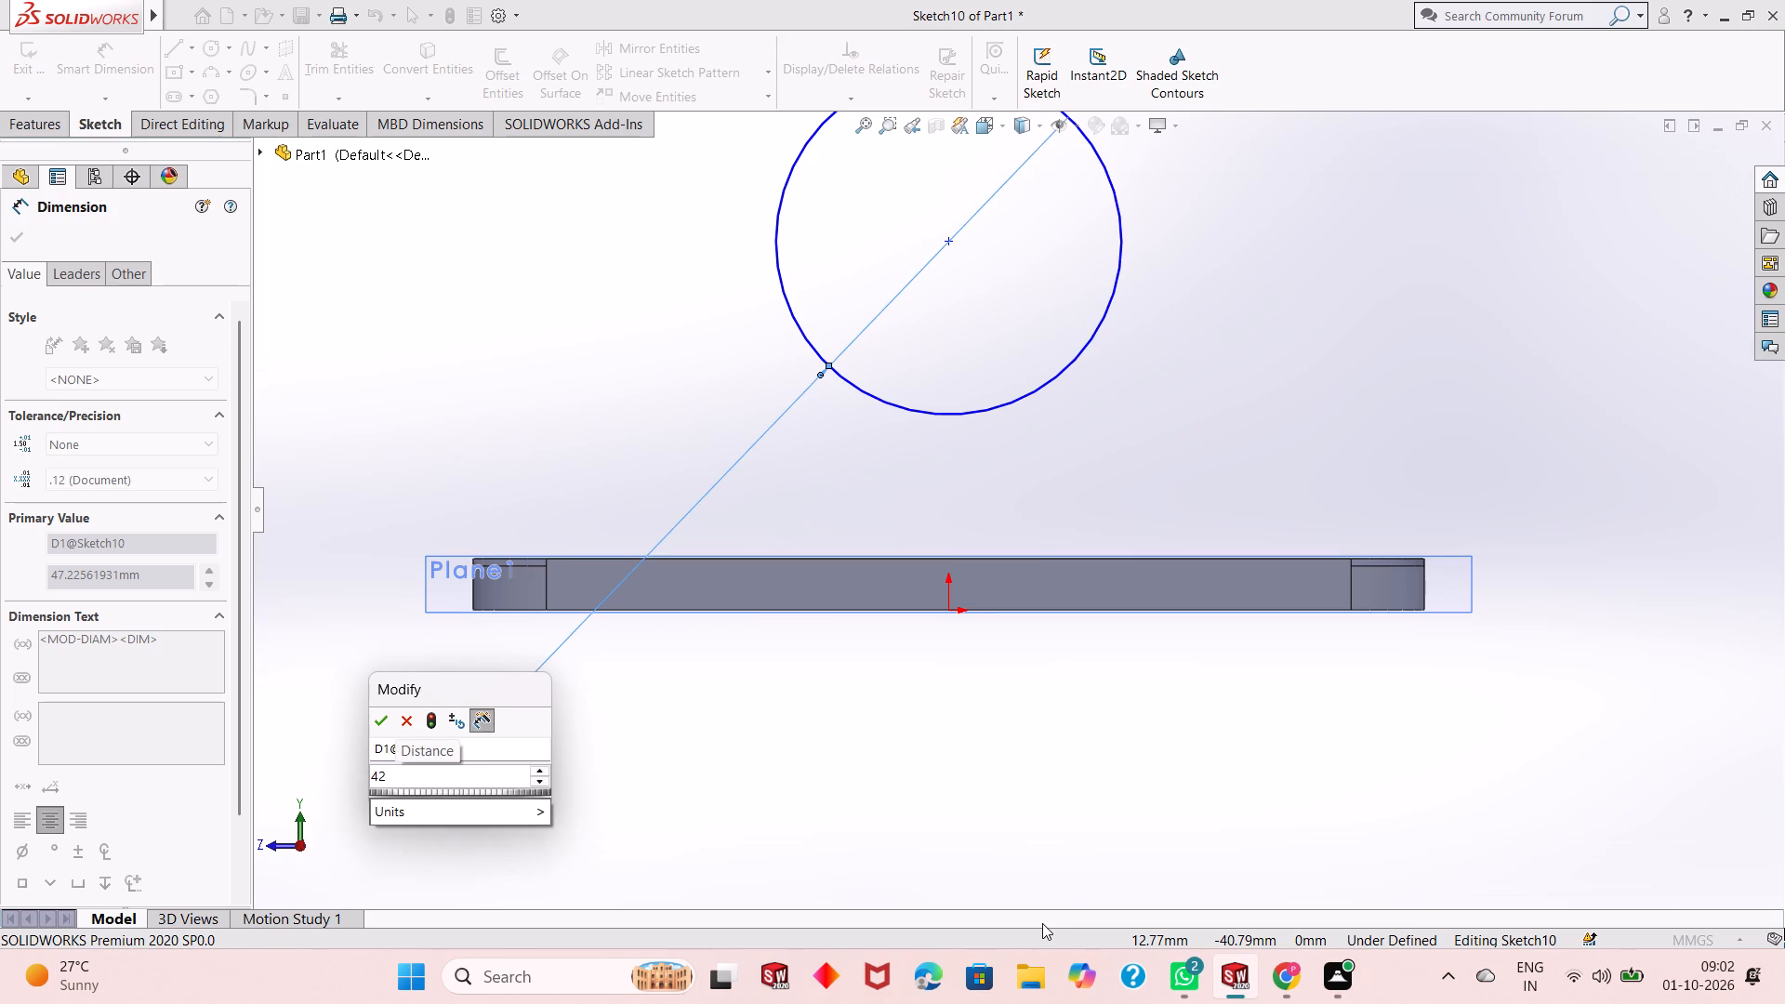
{"action": "key", "text": "Return"}
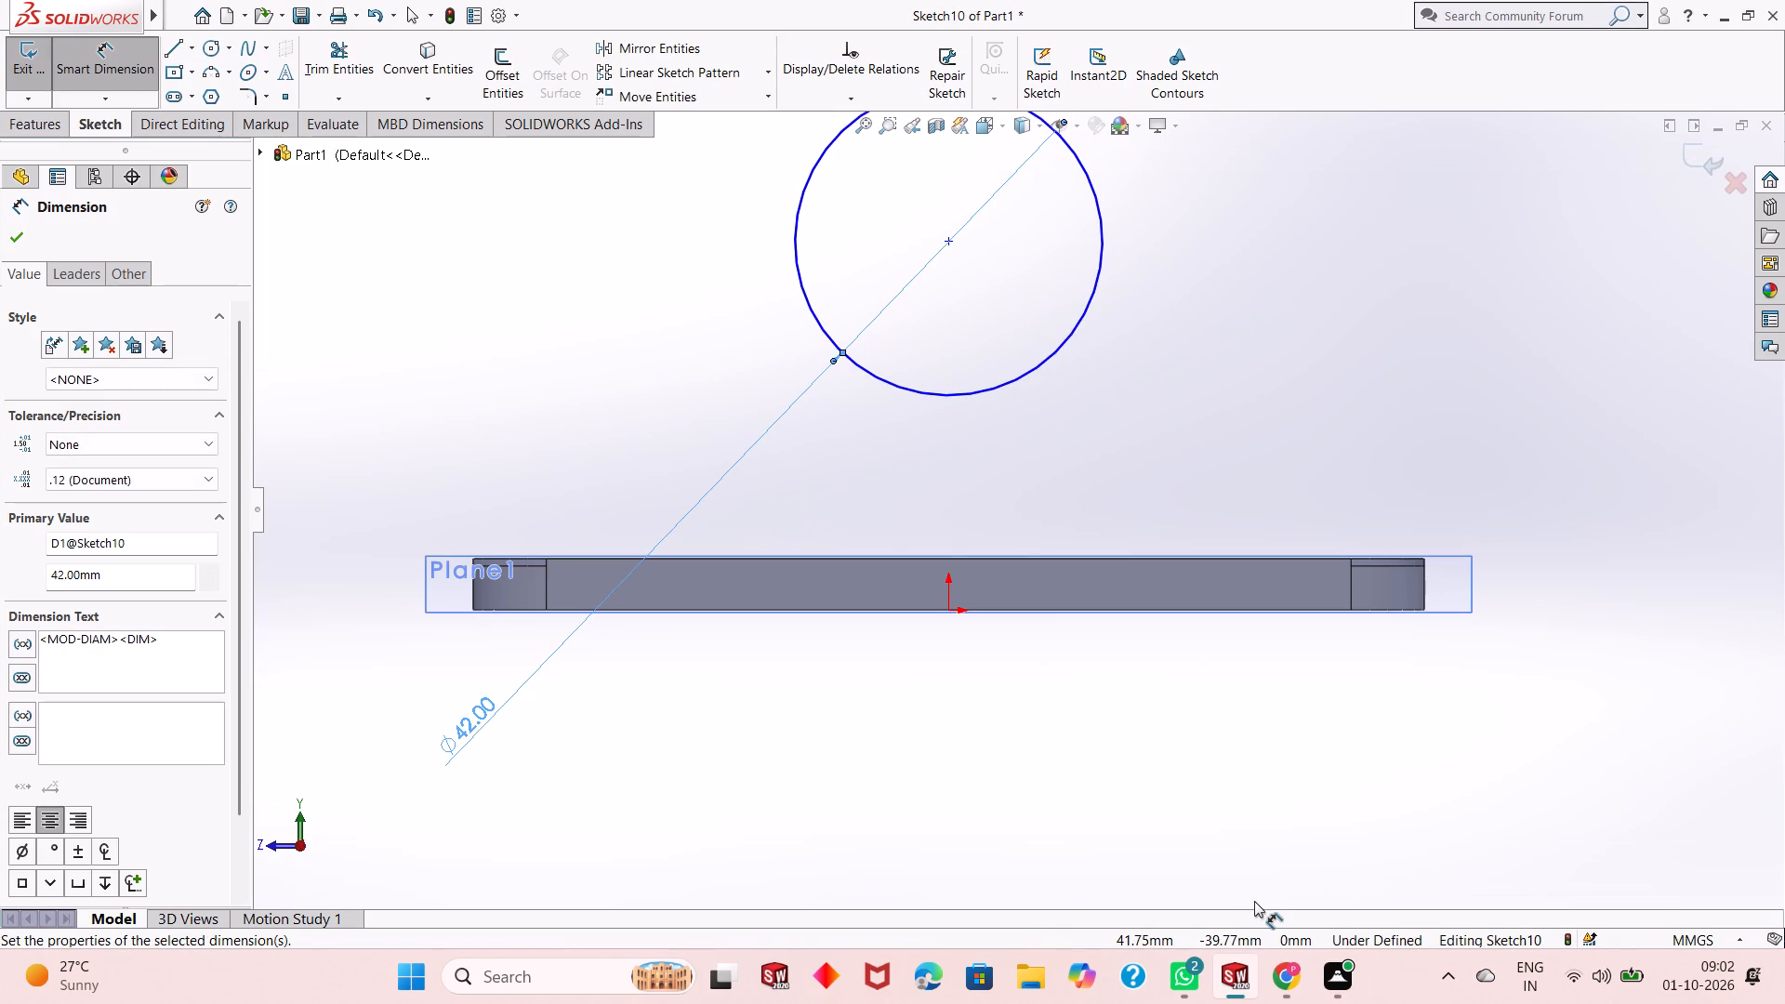
Dimension the circle's centre vertically from the origin at 31+7 mm, giving 38 mm.
{"action": "left_click", "coordinate": [951, 240]}
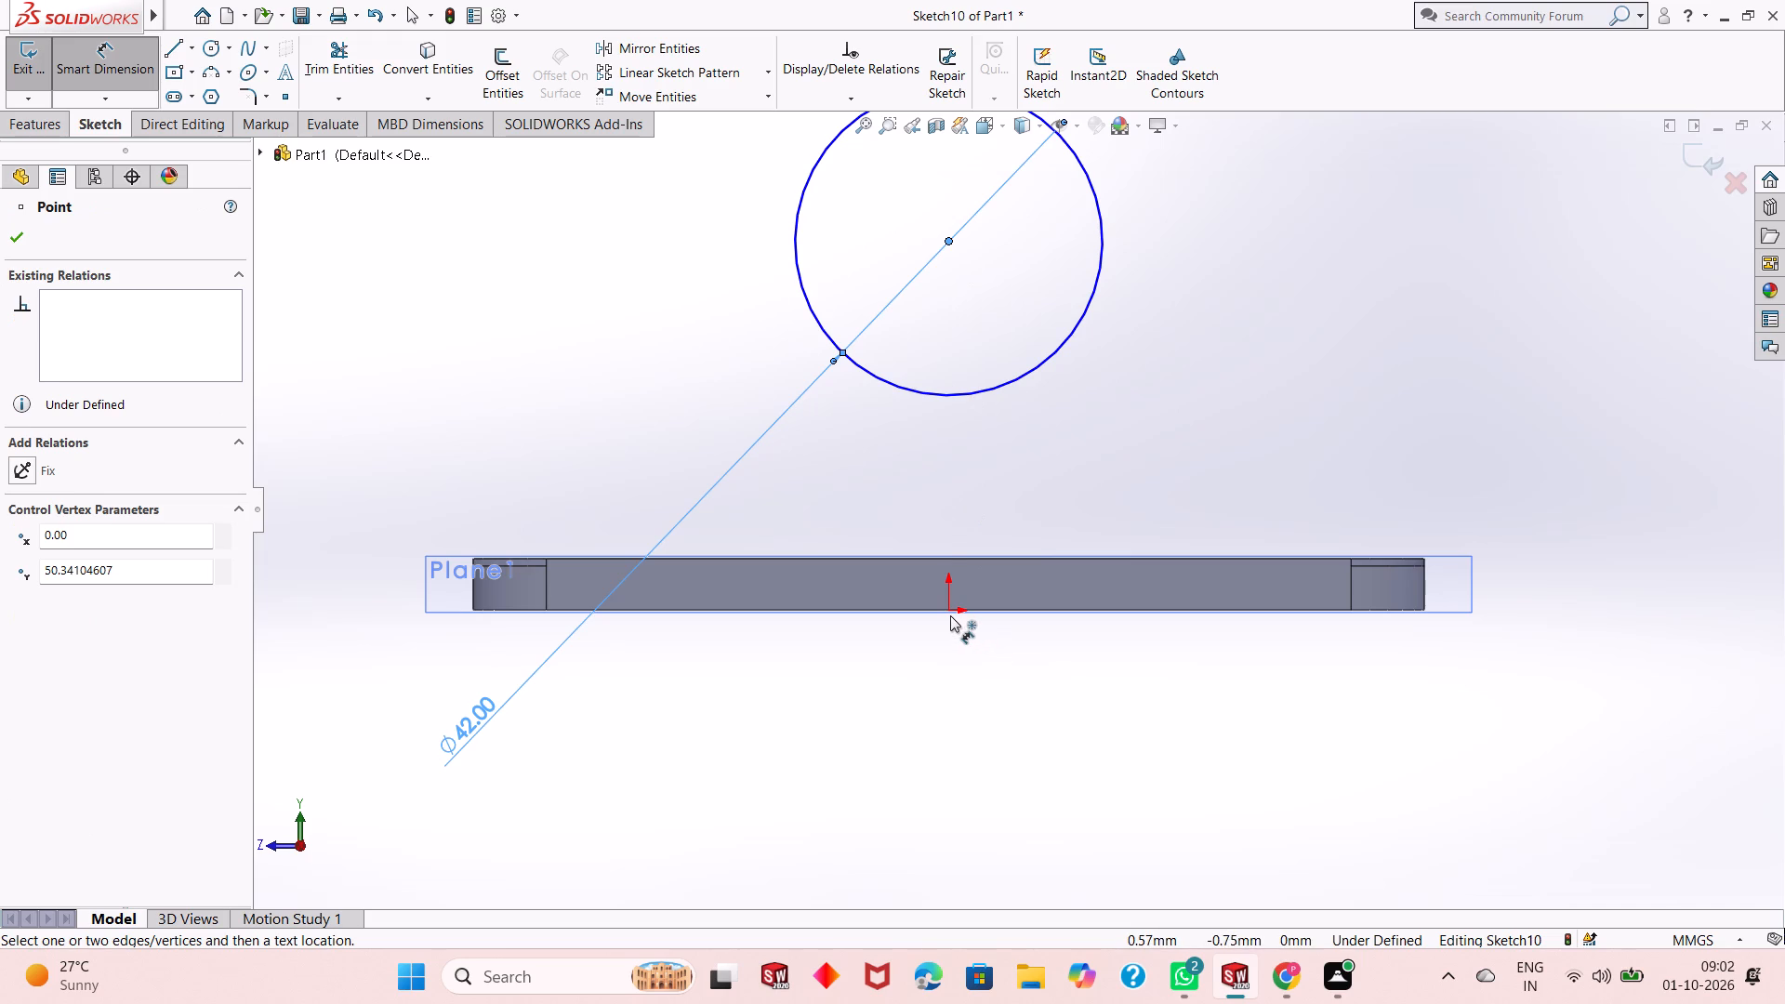
{"action": "left_click", "coordinate": [950, 615]}
{"action": "left_click", "coordinate": [1598, 601]}
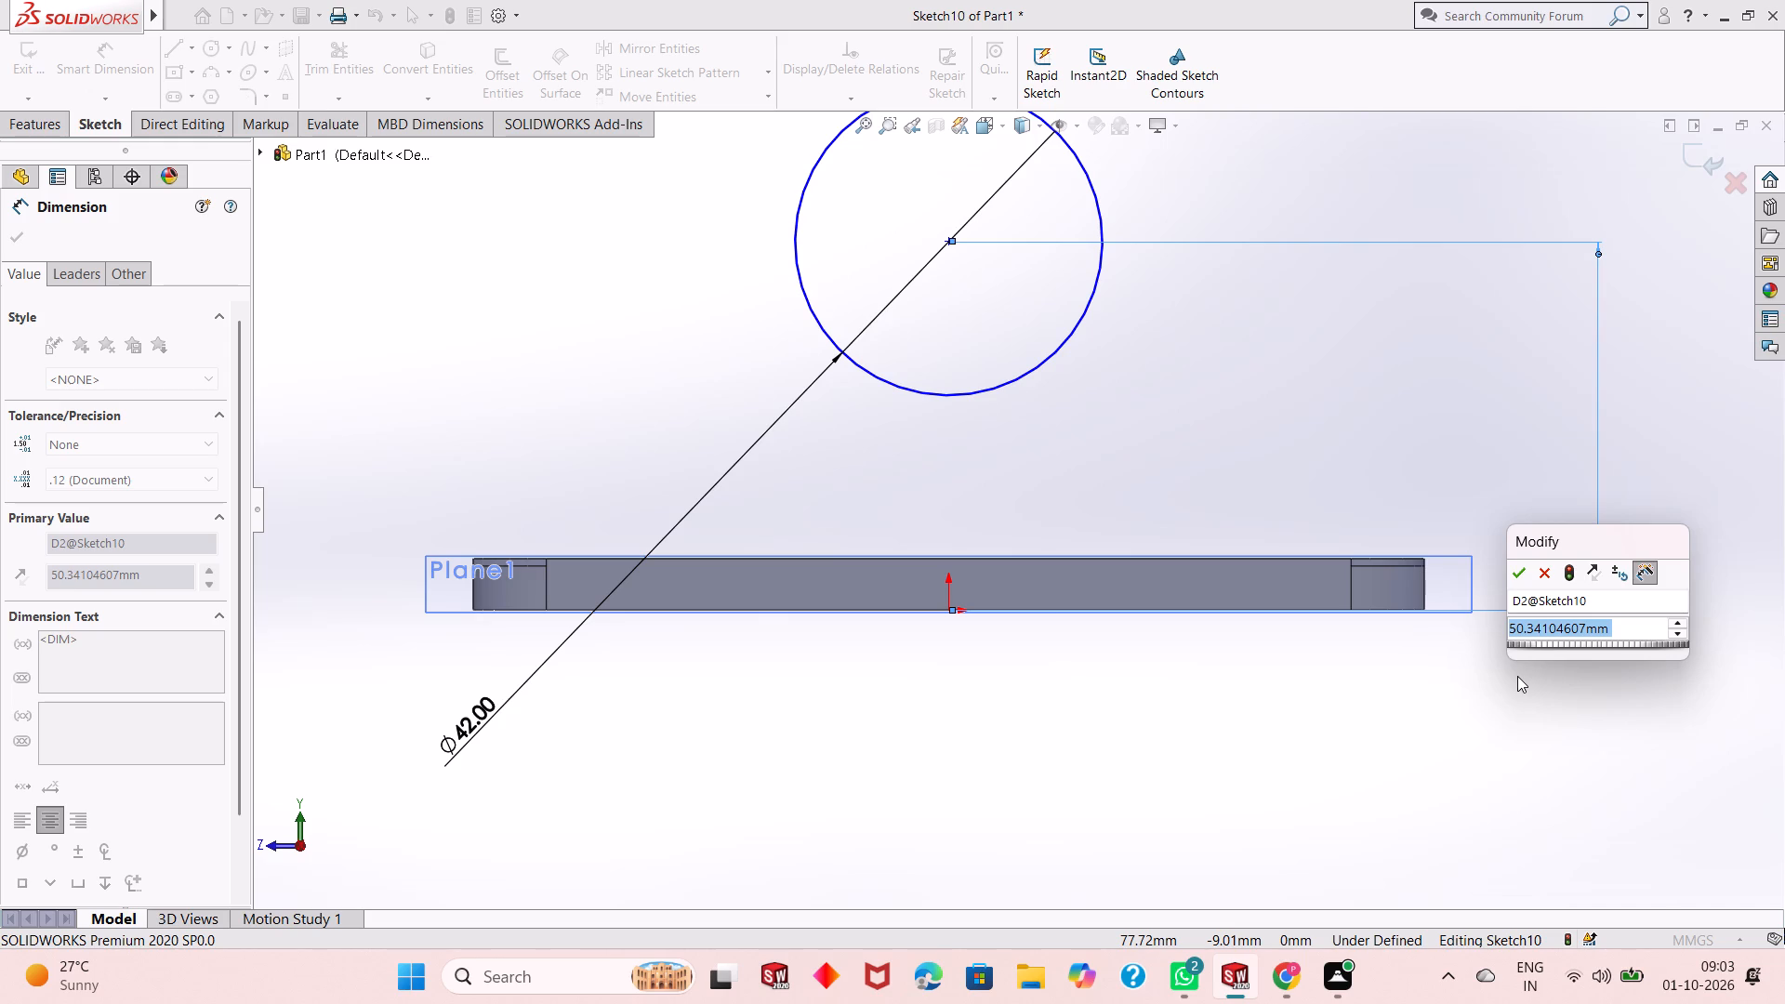
{"action": "type", "text": "31+7"}
{"action": "key", "text": "Return"}
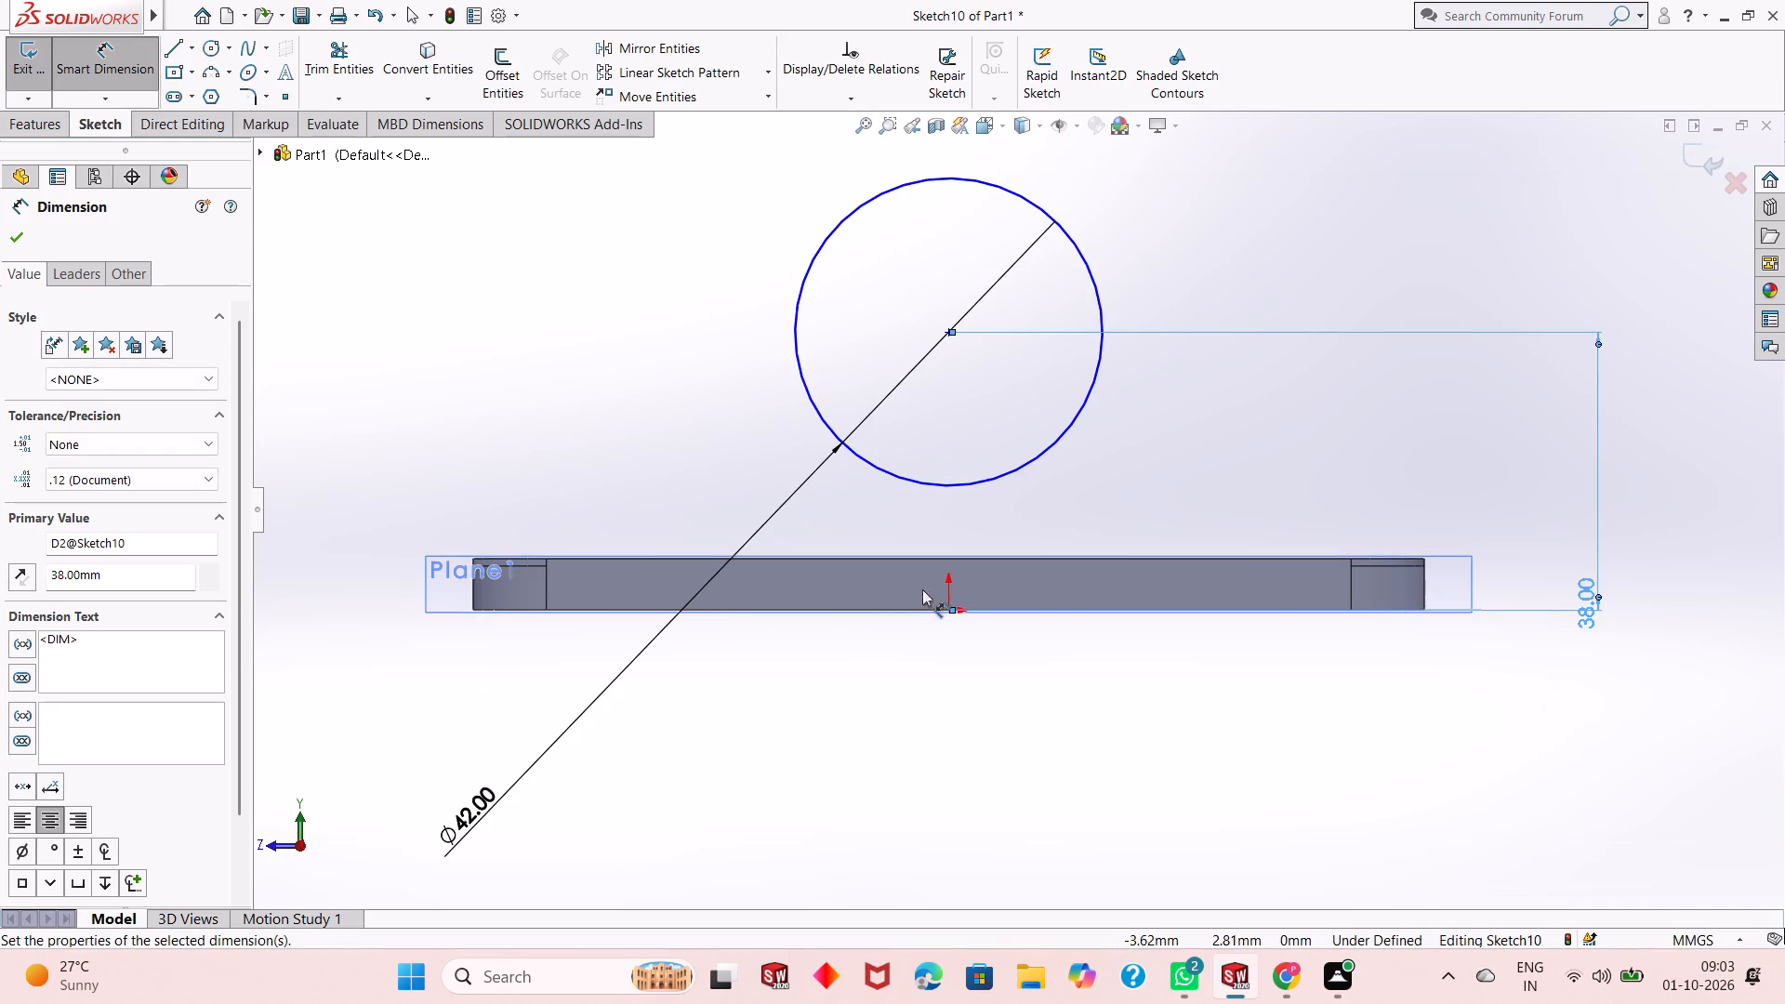
Add a 65 mm horizontal dimension between the circle's centre and the plate's outer end edge.
{"action": "scroll", "coordinate": [947, 581], "scroll_direction": "down", "scroll_amount": 1}
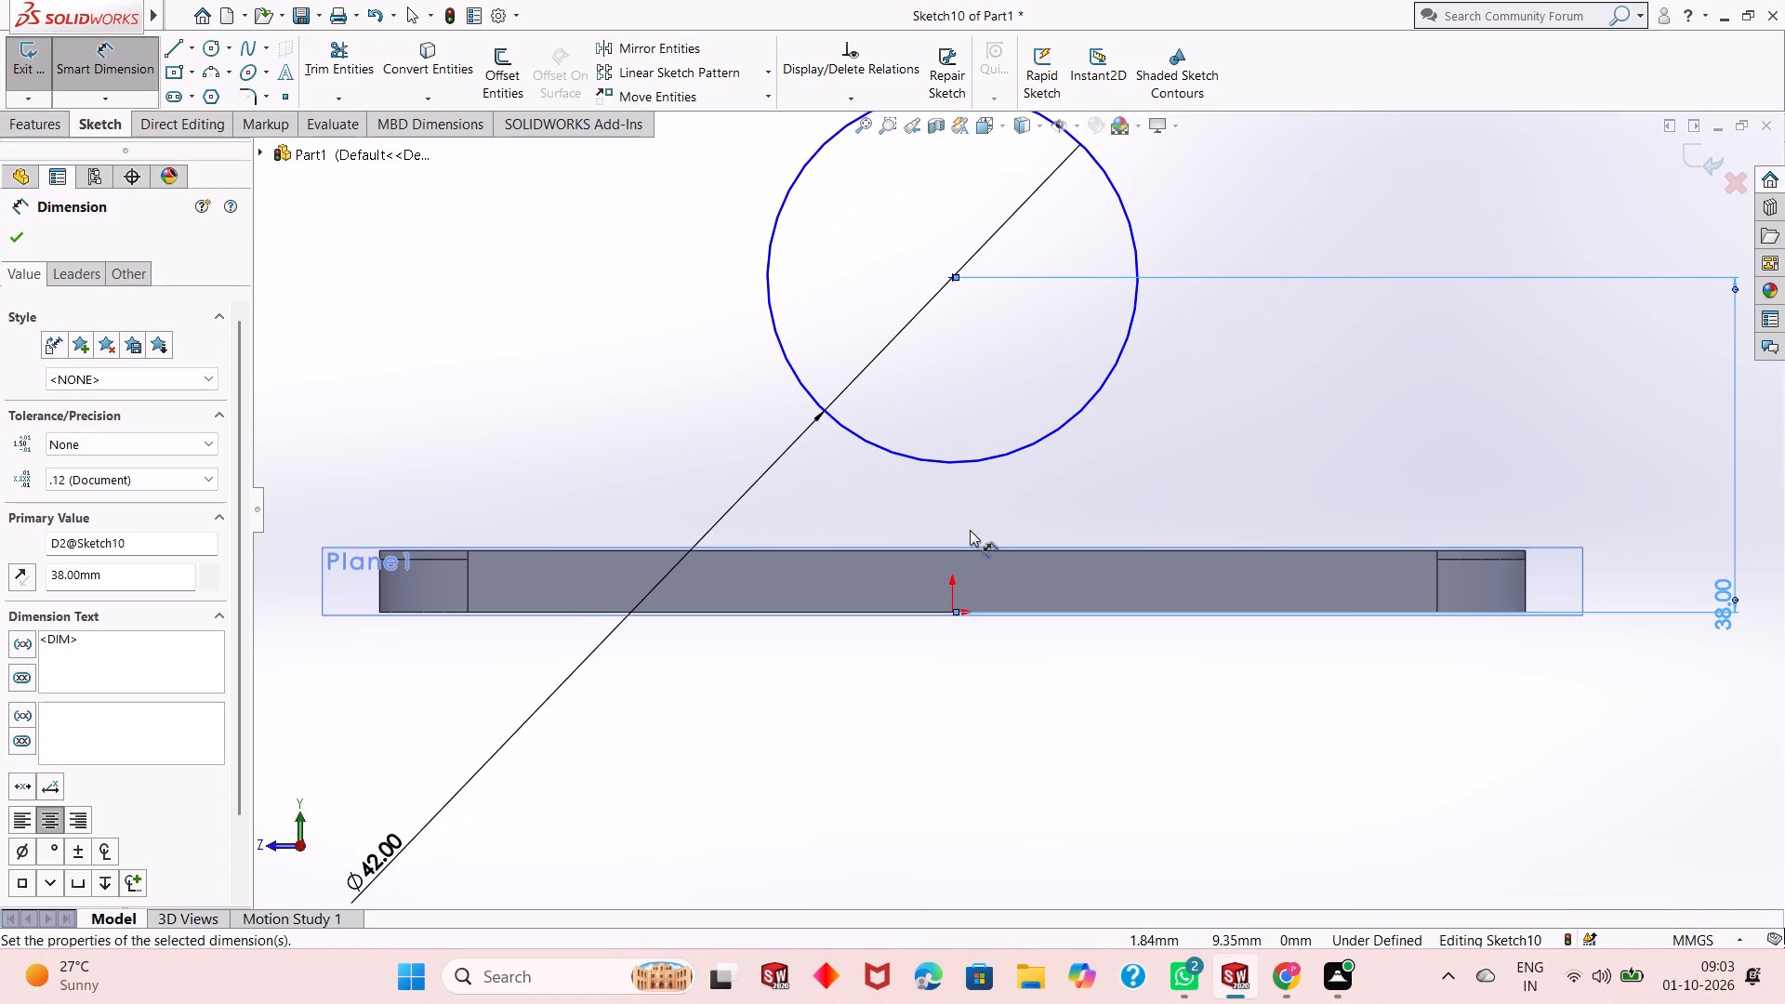
{"action": "scroll", "coordinate": [970, 501], "scroll_direction": "down", "scroll_amount": 1}
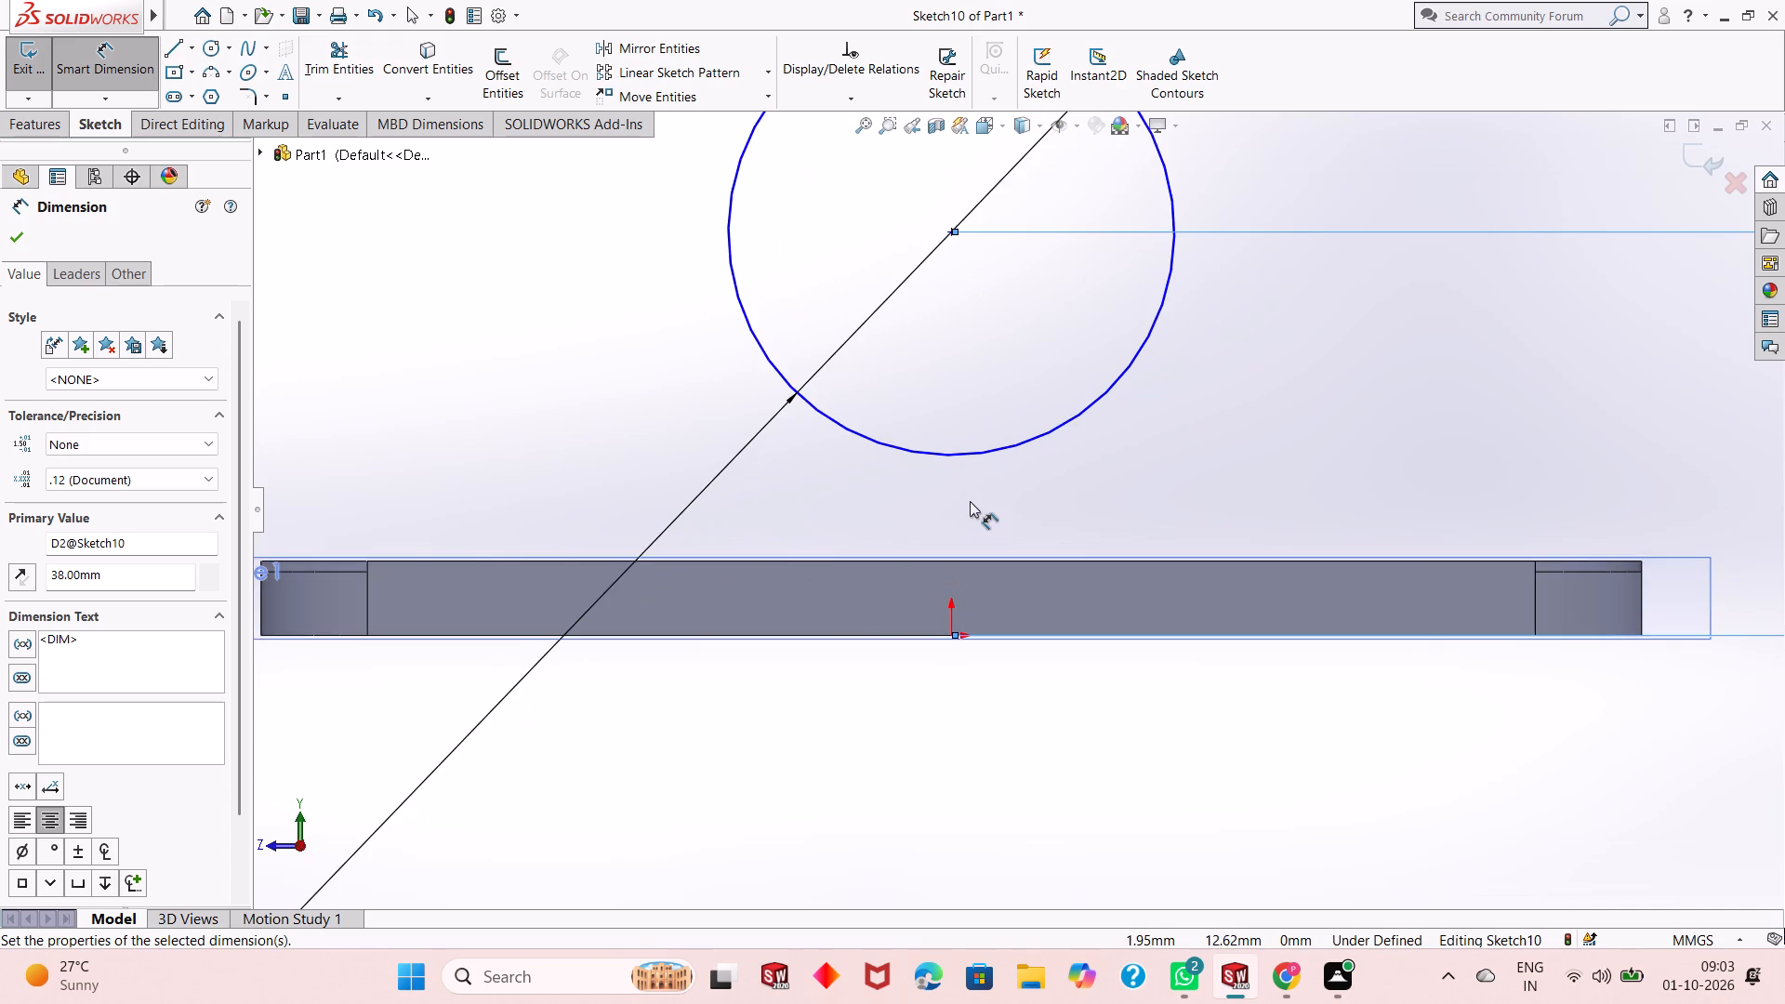
{"action": "scroll", "coordinate": [968, 498], "scroll_direction": "up", "scroll_amount": 1}
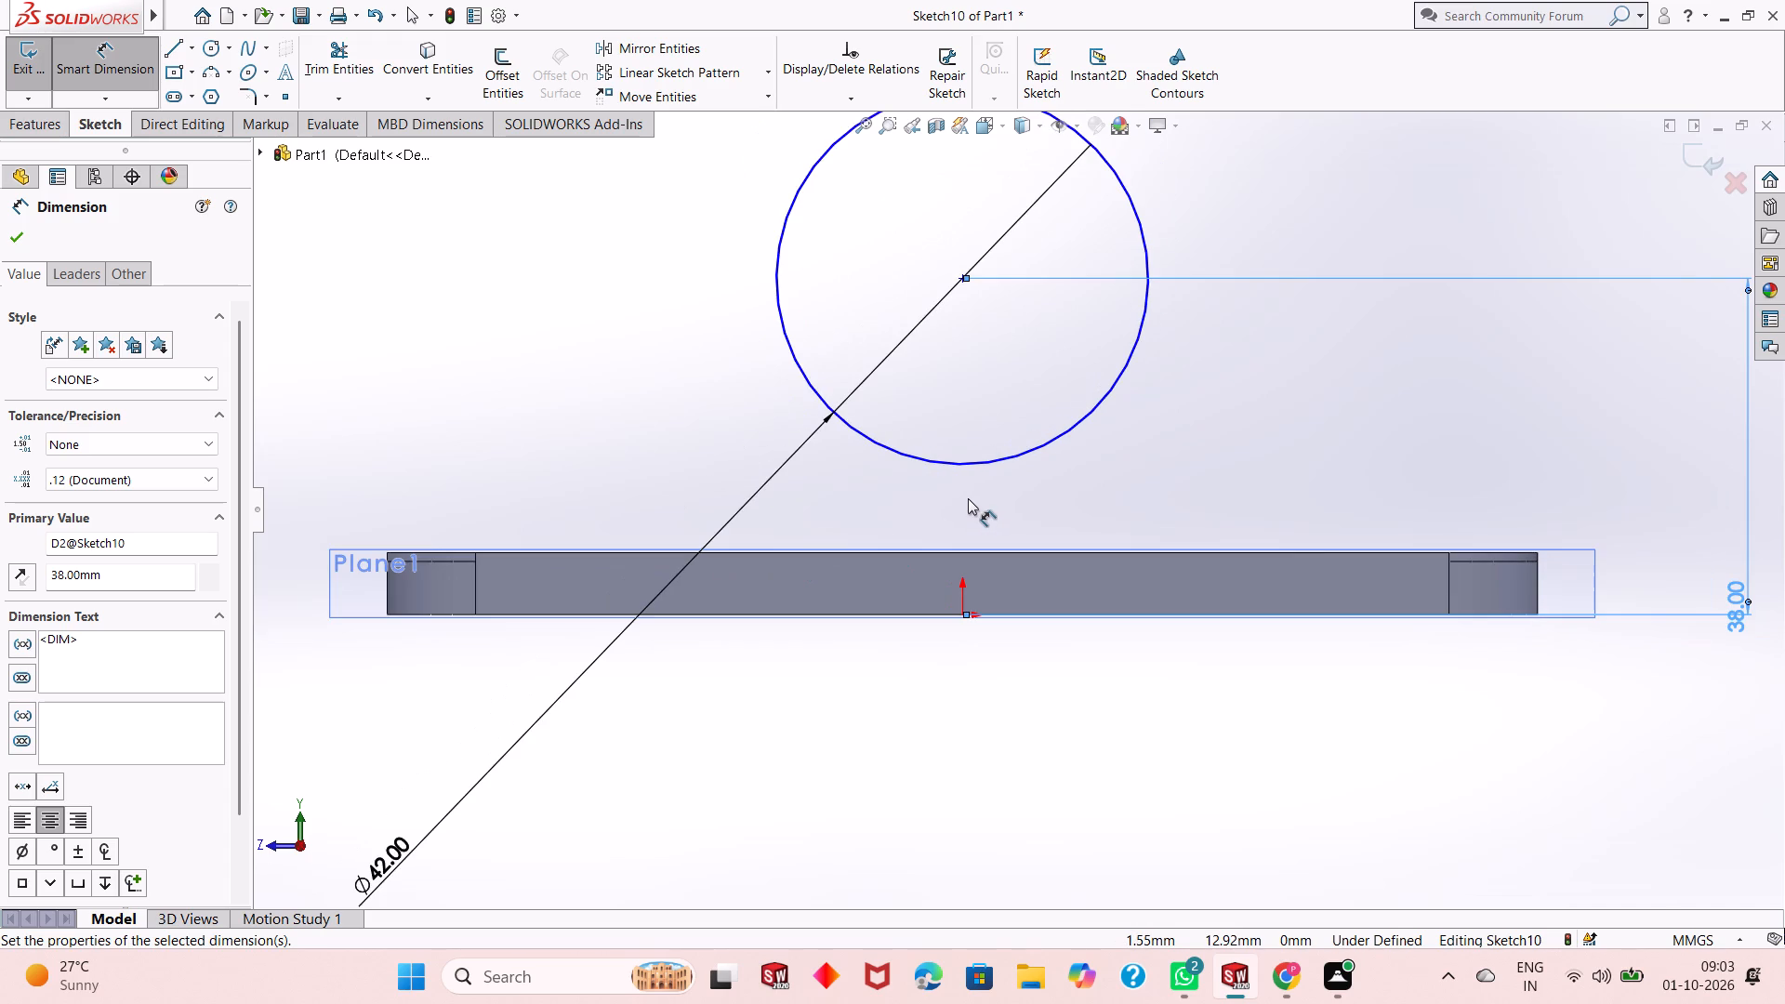
{"action": "scroll", "coordinate": [968, 498], "scroll_direction": "up", "scroll_amount": 1}
{"action": "scroll", "coordinate": [968, 498], "scroll_direction": "down", "scroll_amount": 1}
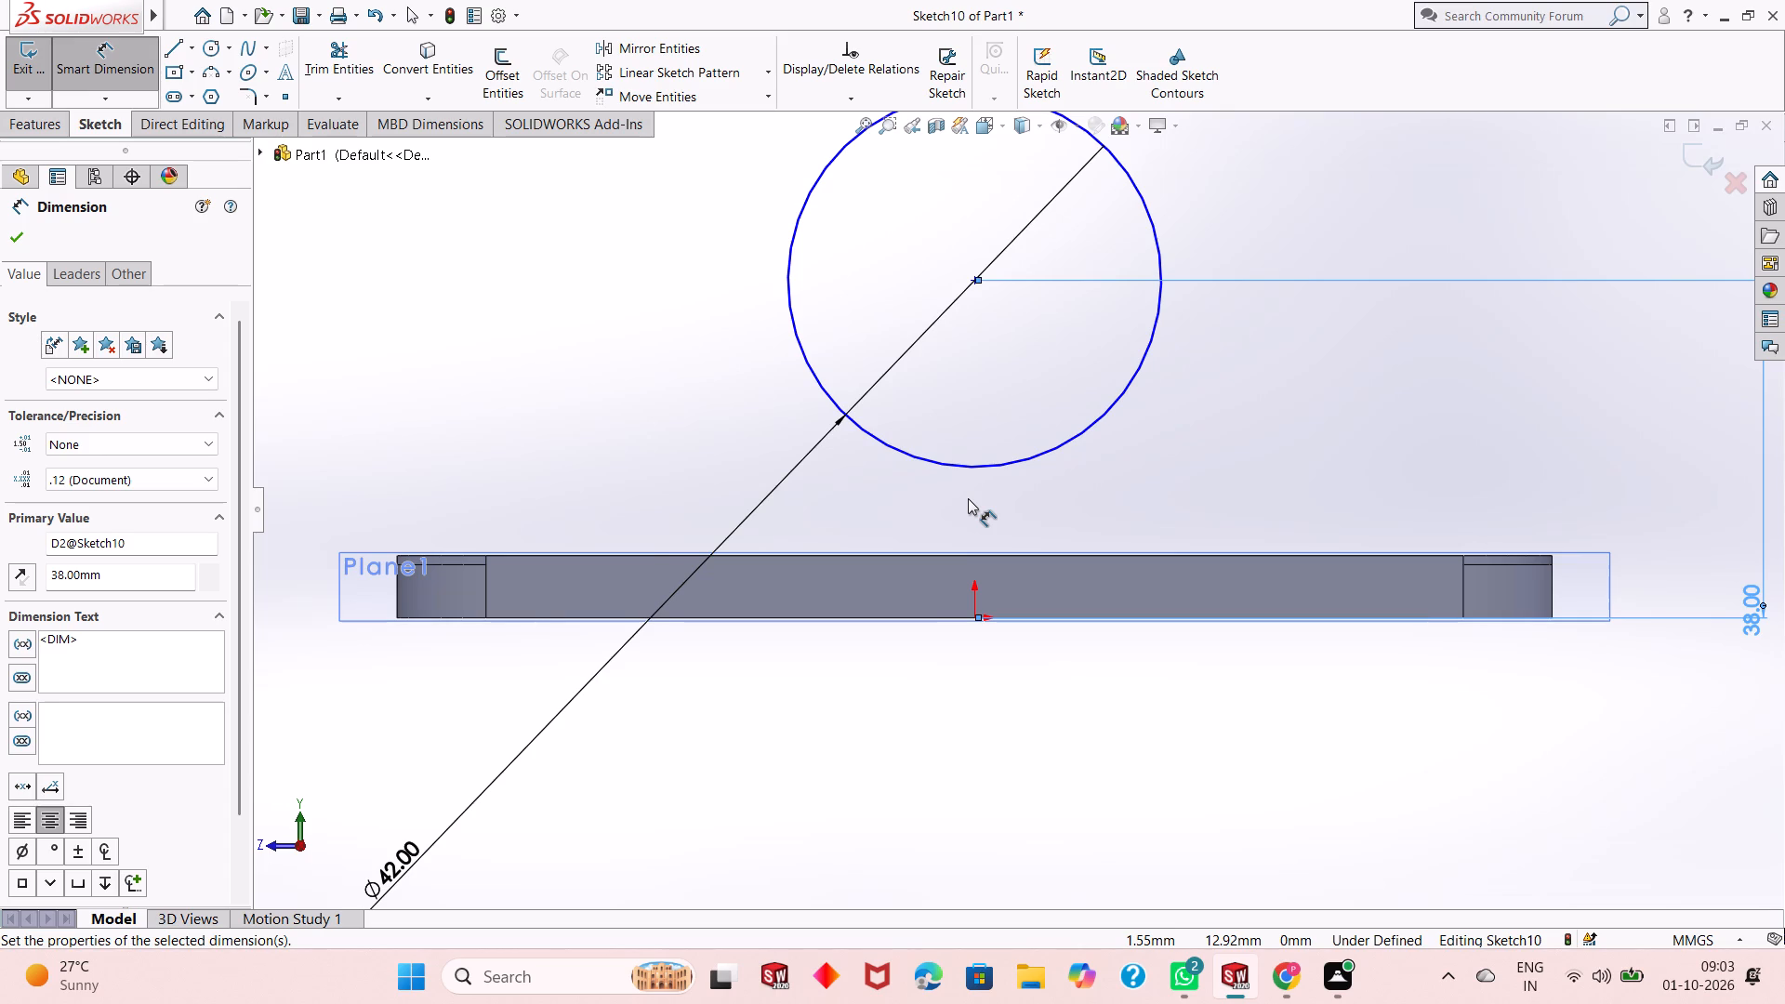
{"action": "scroll", "coordinate": [968, 498], "scroll_direction": "down", "scroll_amount": 1}
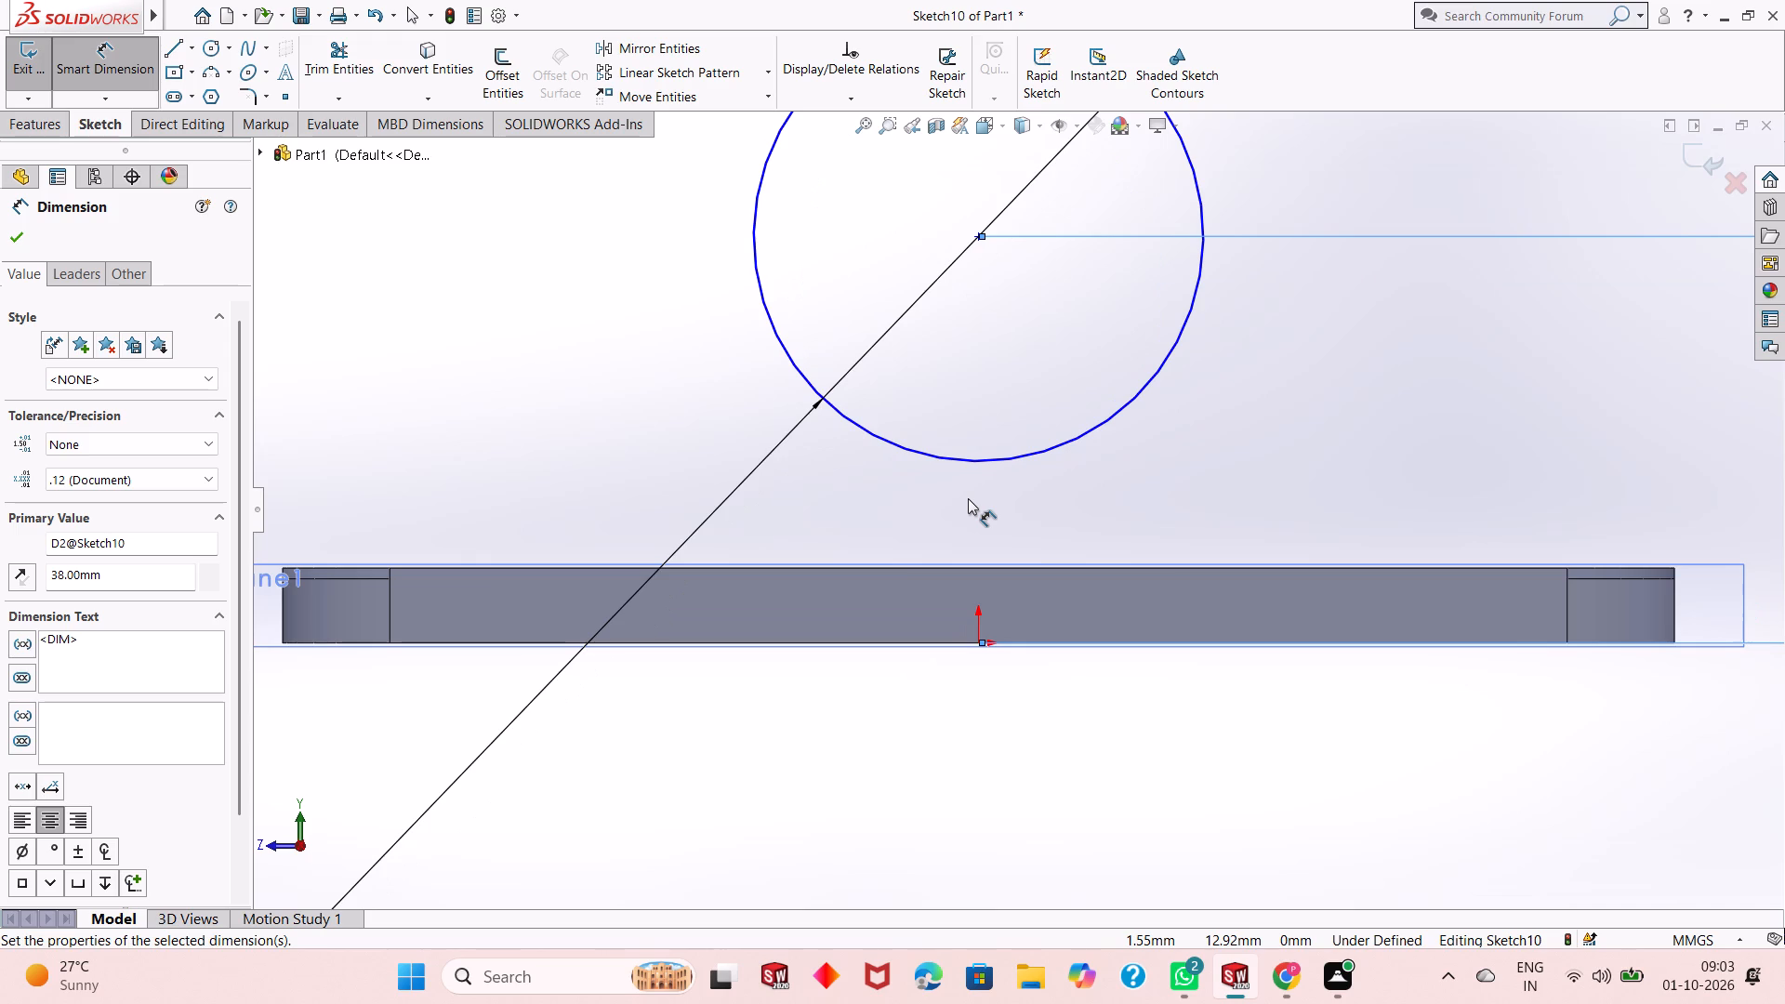
{"action": "scroll", "coordinate": [968, 498], "scroll_direction": "down", "scroll_amount": 1}
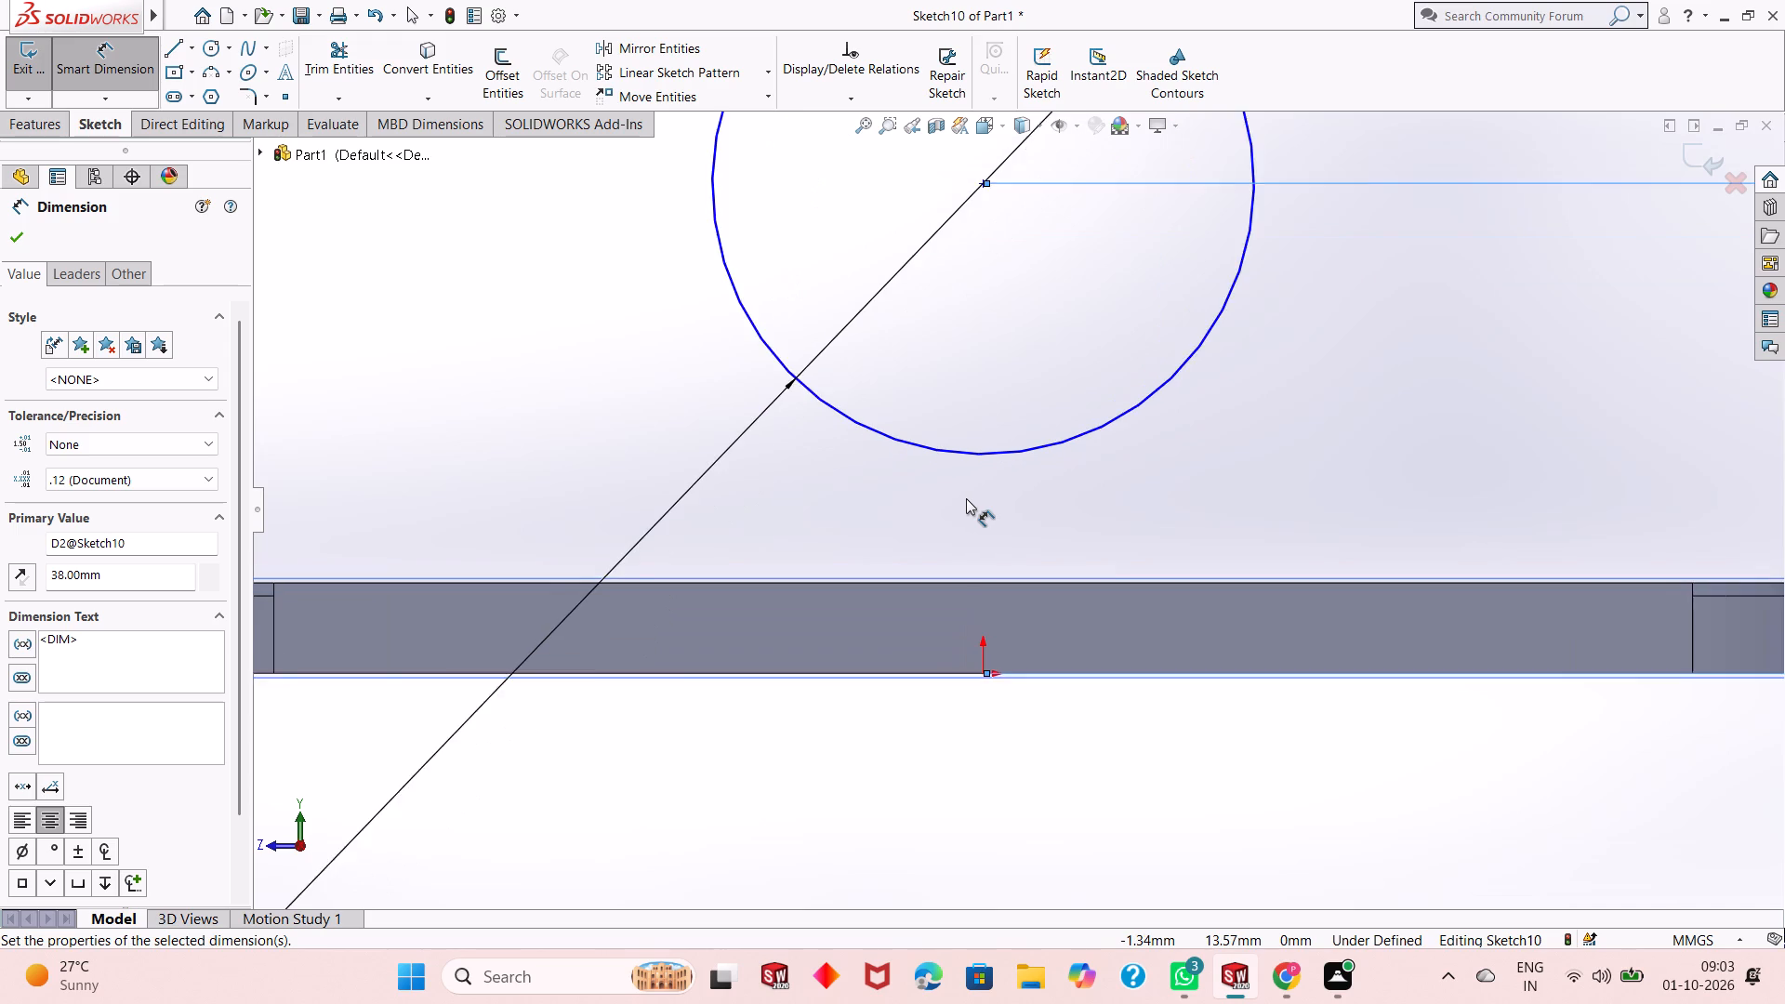
{"action": "scroll", "coordinate": [966, 498], "scroll_direction": "down", "scroll_amount": 1}
{"action": "scroll", "coordinate": [966, 498], "scroll_direction": "up", "scroll_amount": 4}
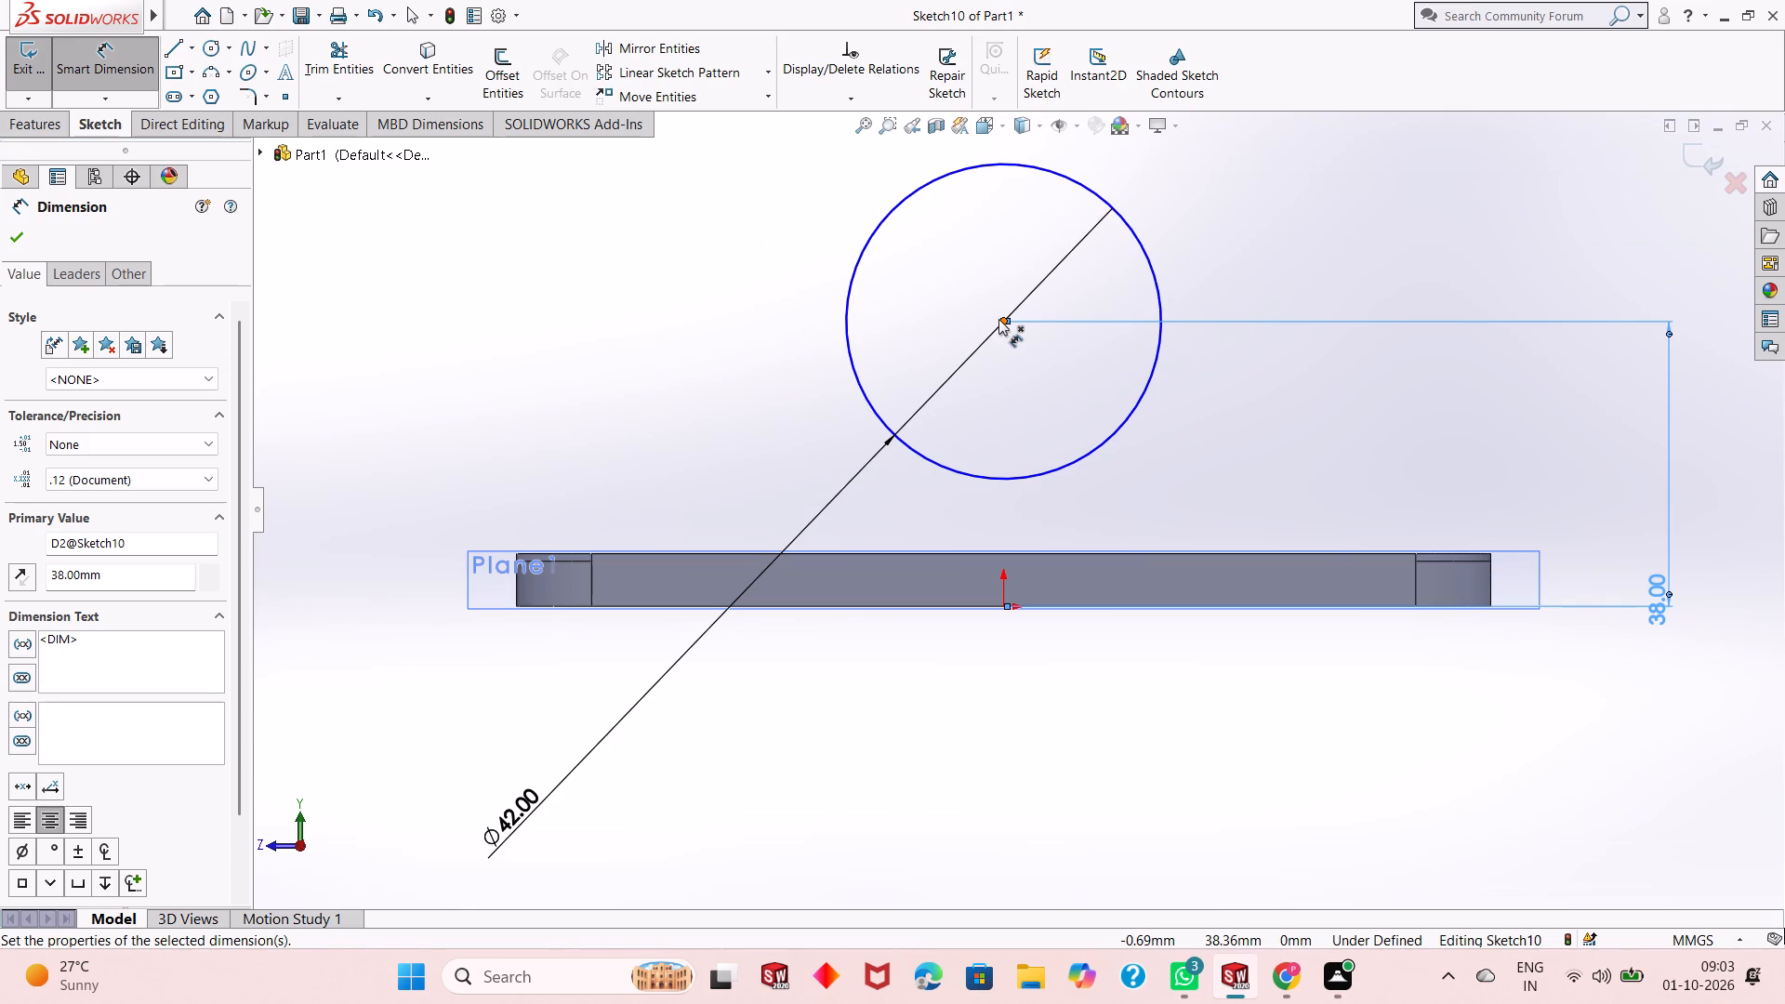
{"action": "left_click", "coordinate": [1001, 322]}
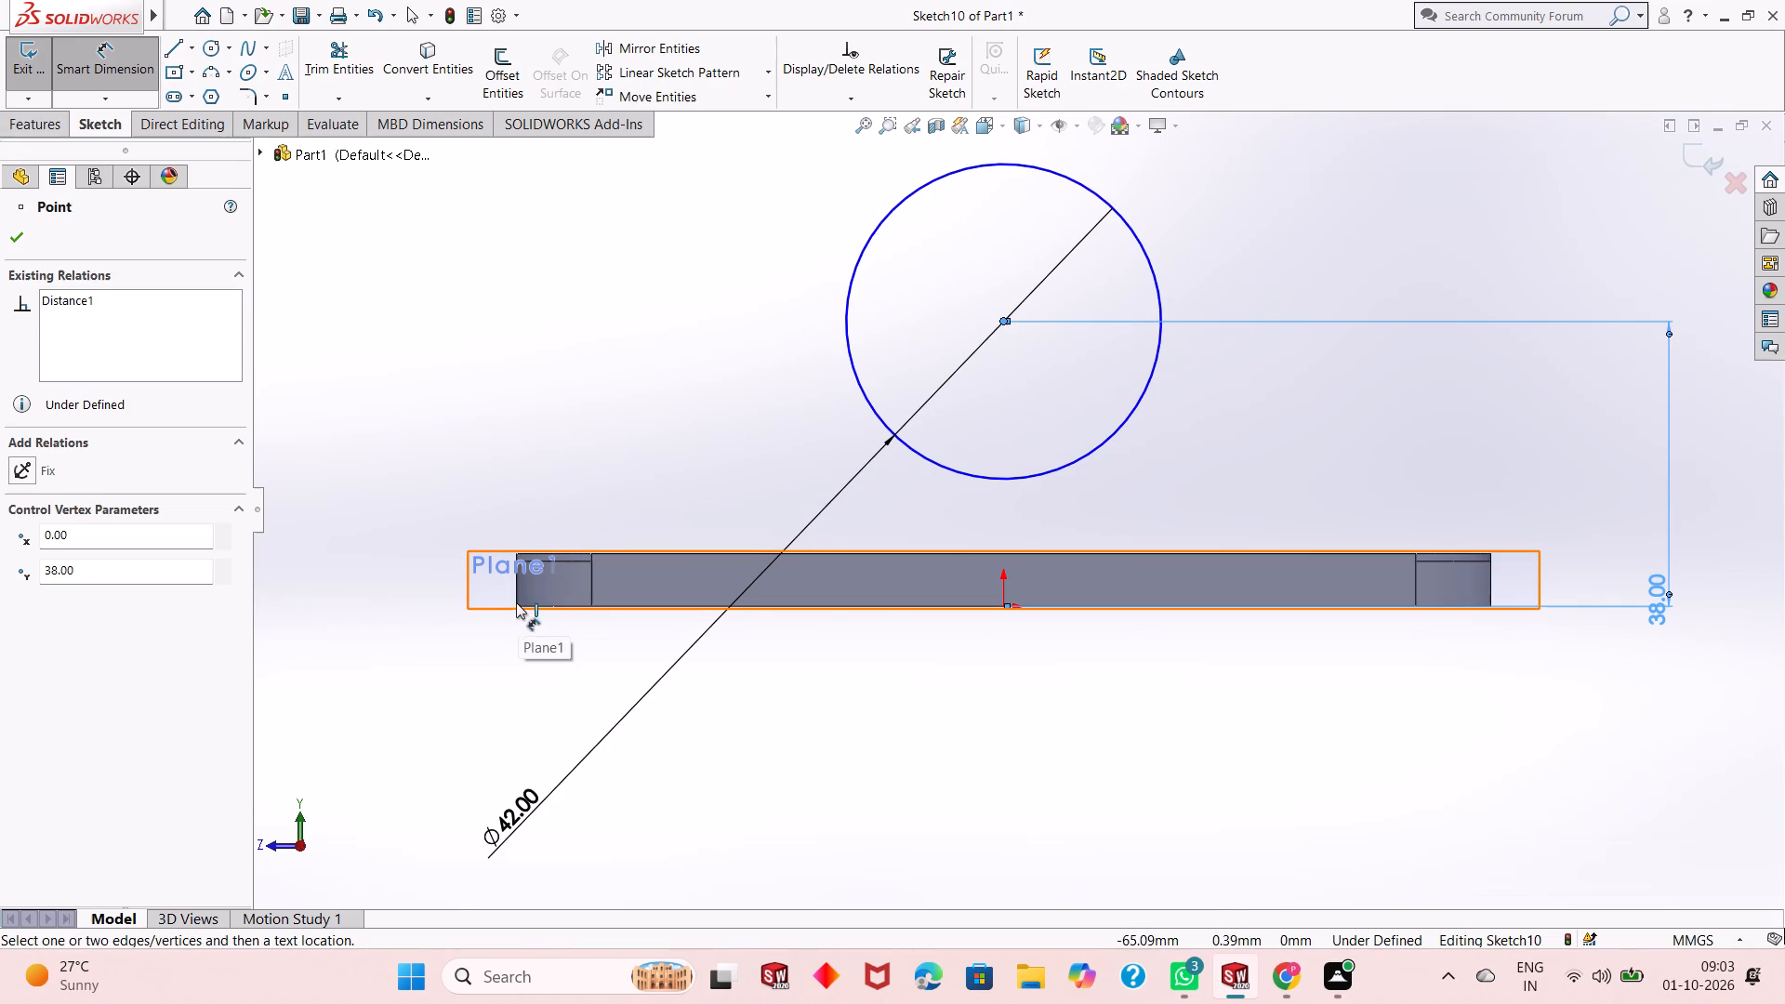
{"action": "left_click", "coordinate": [516, 586]}
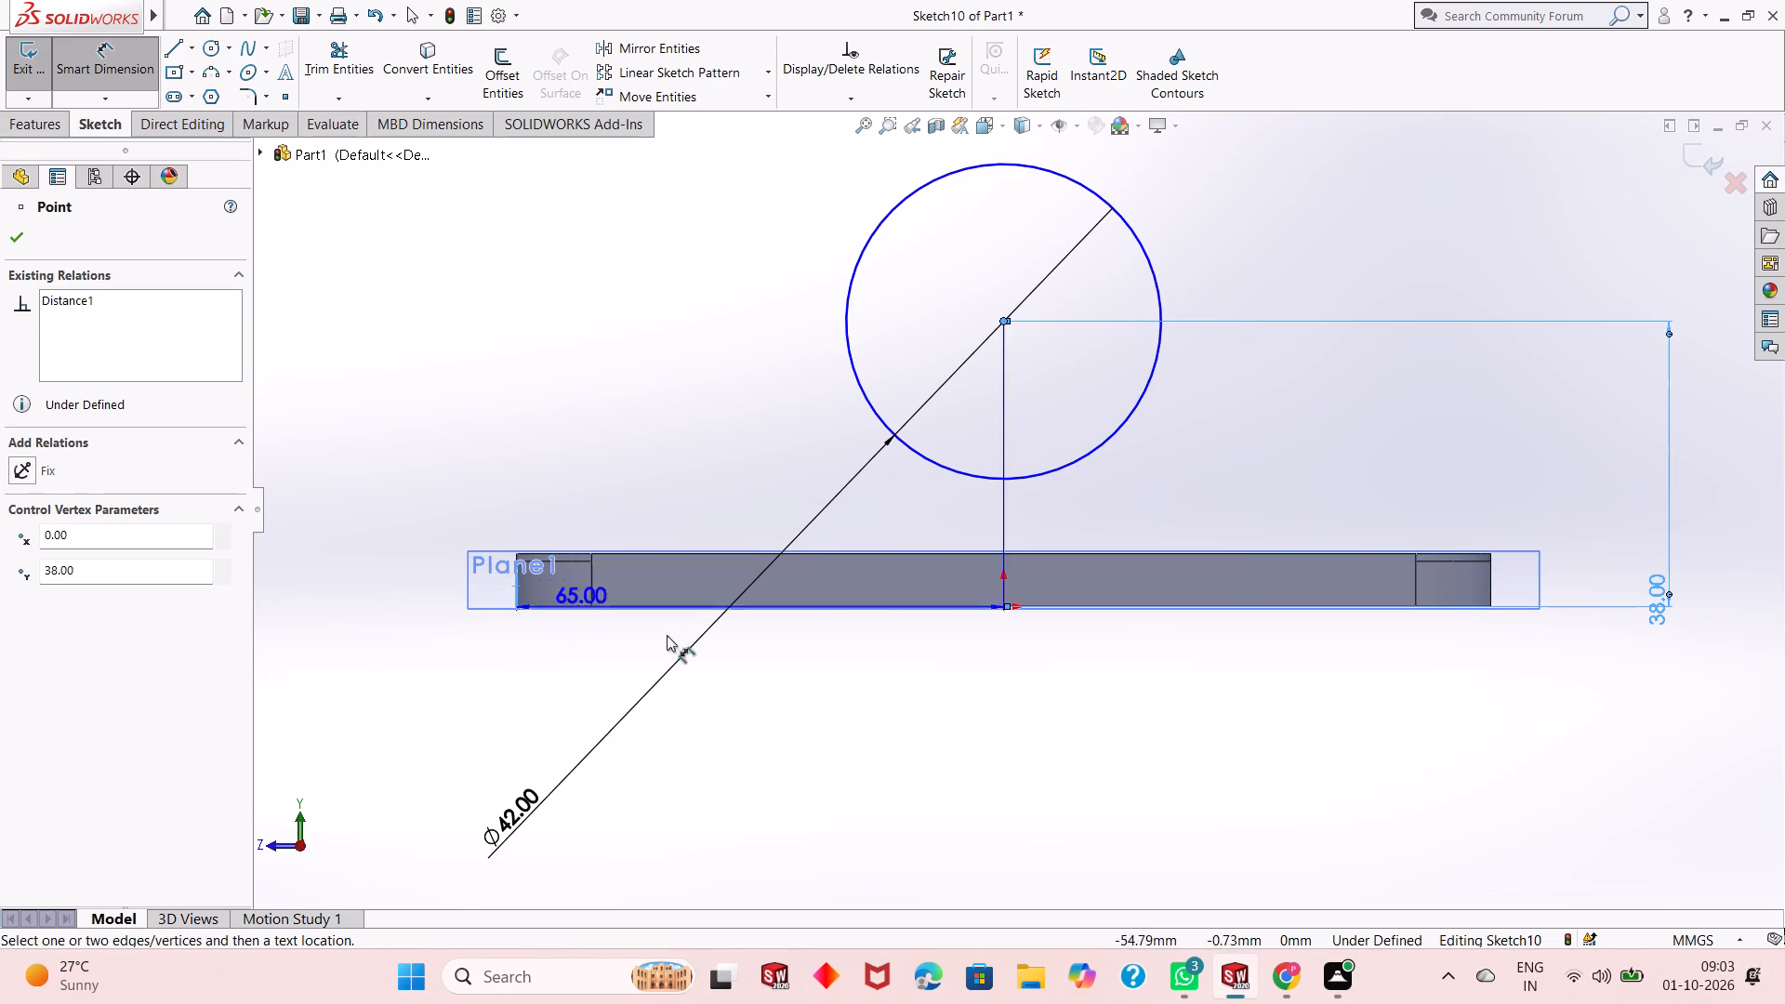
{"action": "left_click", "coordinate": [787, 689]}
{"action": "key", "text": "Return"}
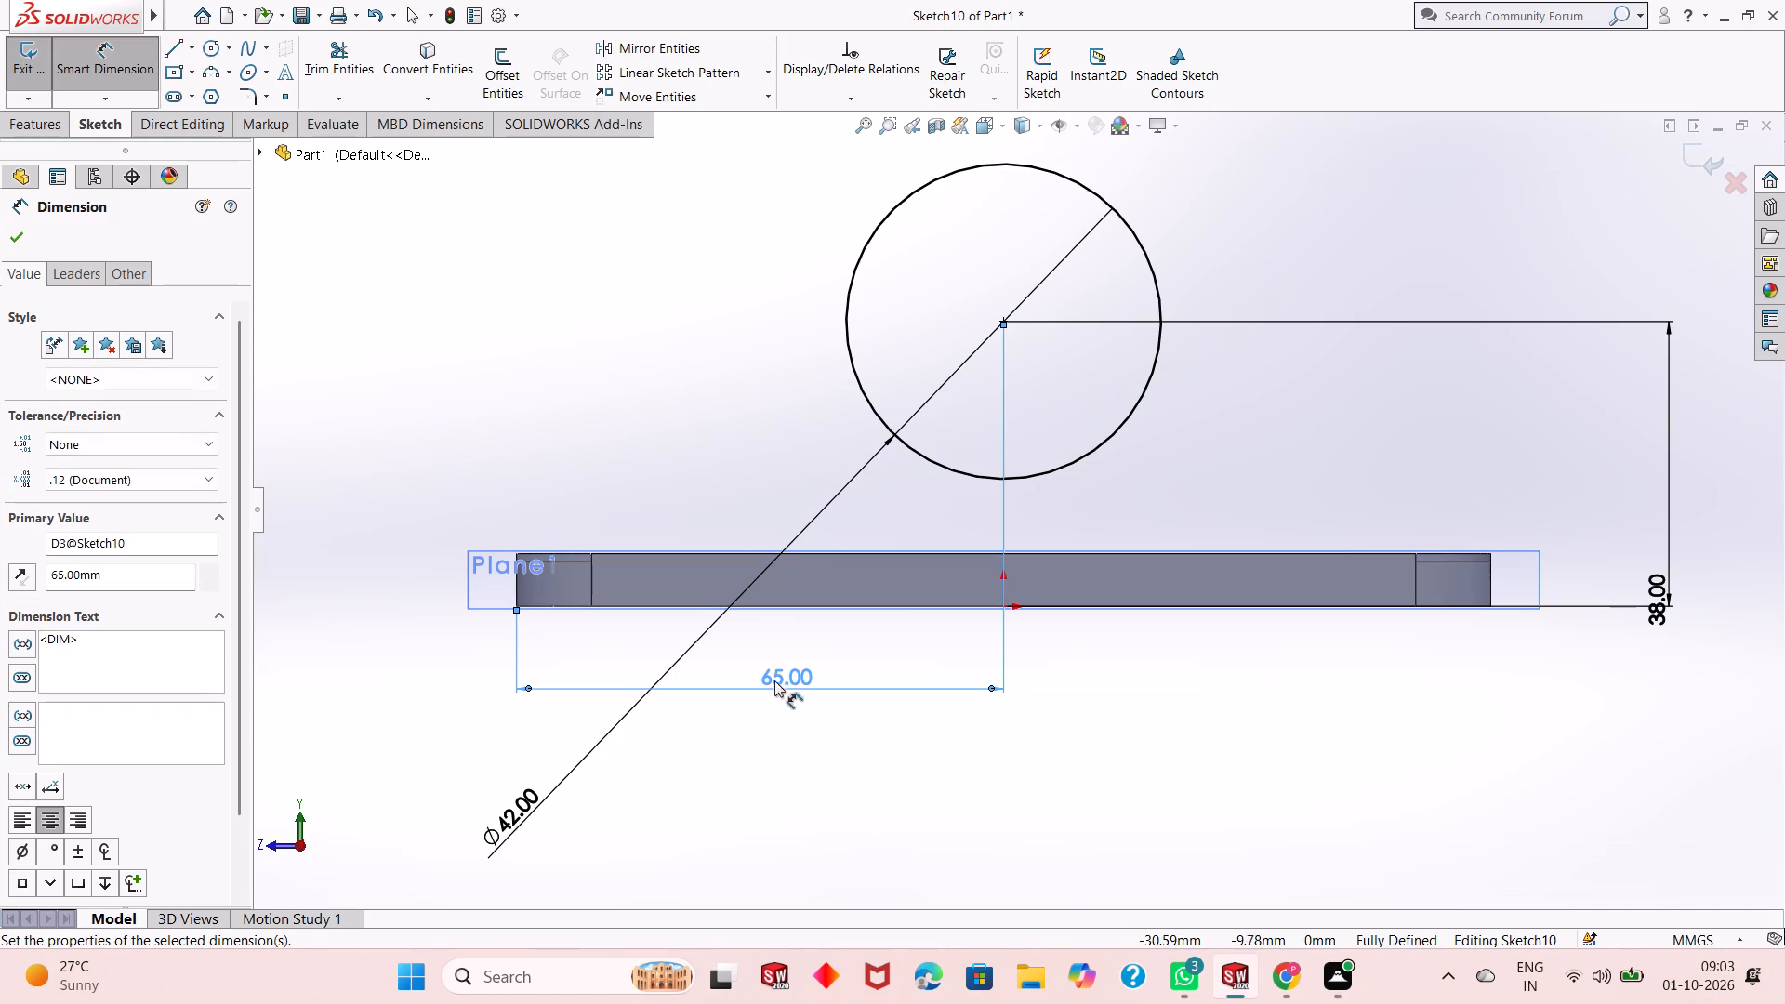
{"action": "left_click", "coordinate": [18, 241]}
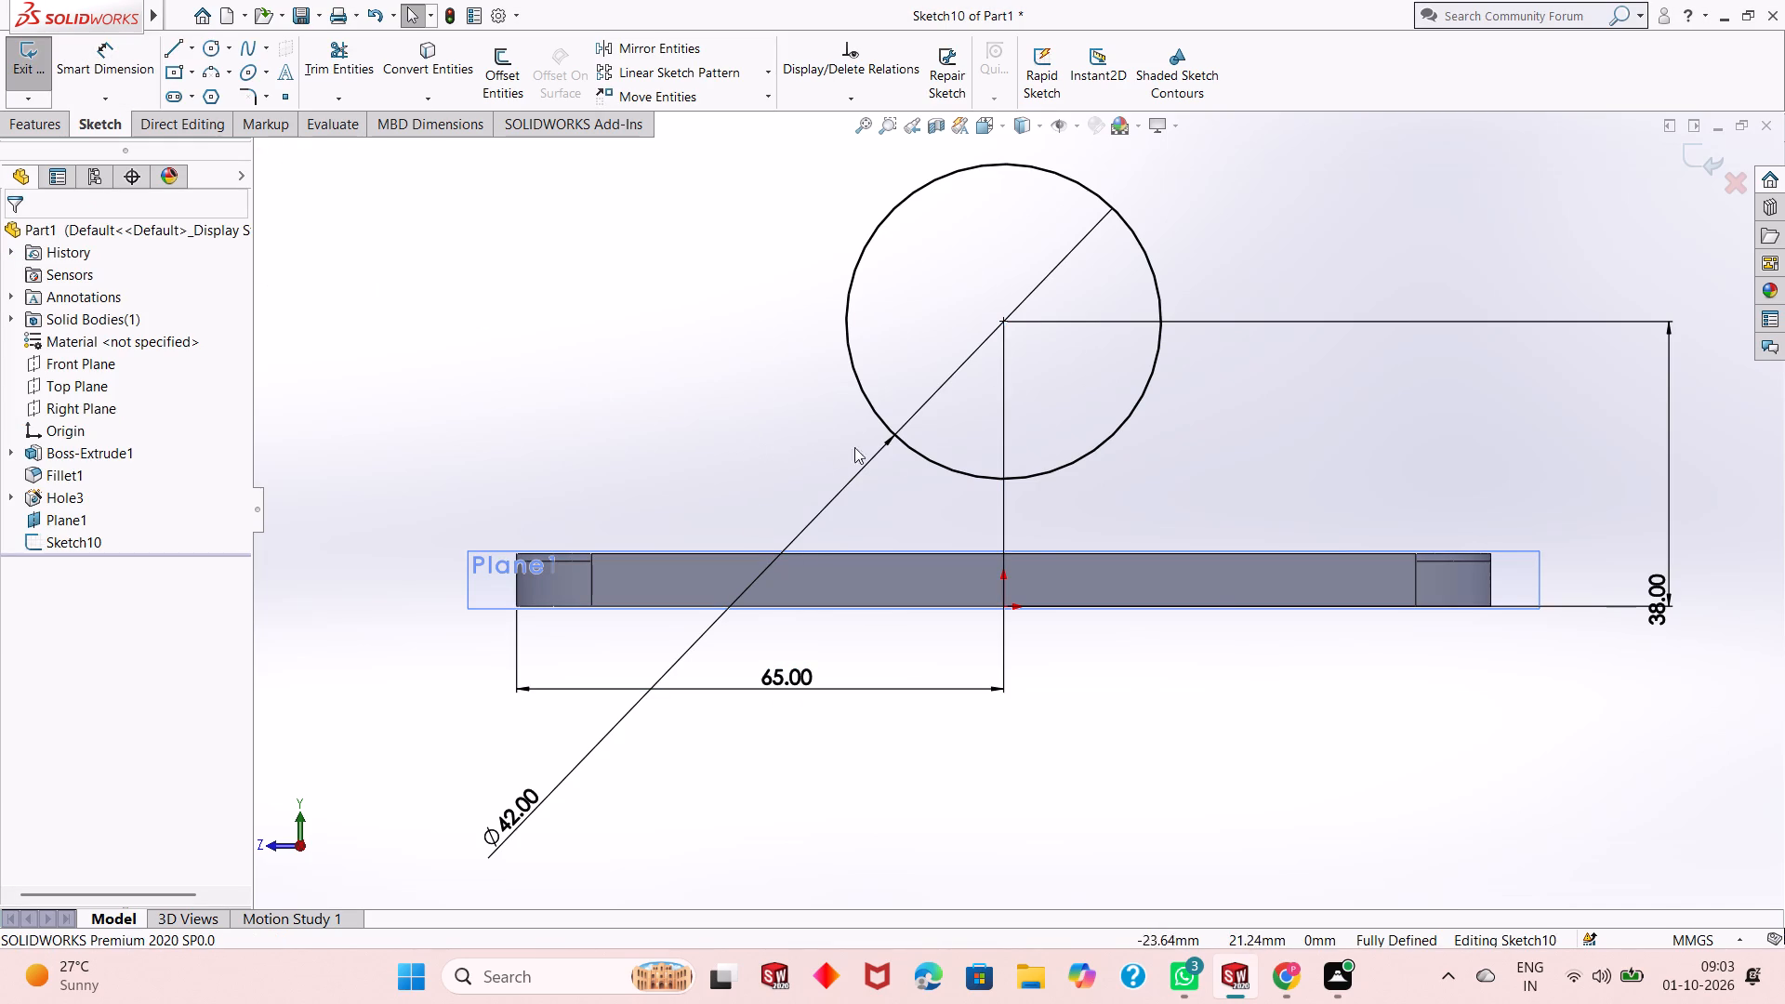
Examine the dimensioned circle's position and orientation relative to the base plate from several angles.
{"action": "scroll", "coordinate": [964, 456], "scroll_direction": "up", "scroll_amount": 2}
{"action": "scroll", "coordinate": [1097, 314], "scroll_direction": "down", "scroll_amount": 1}
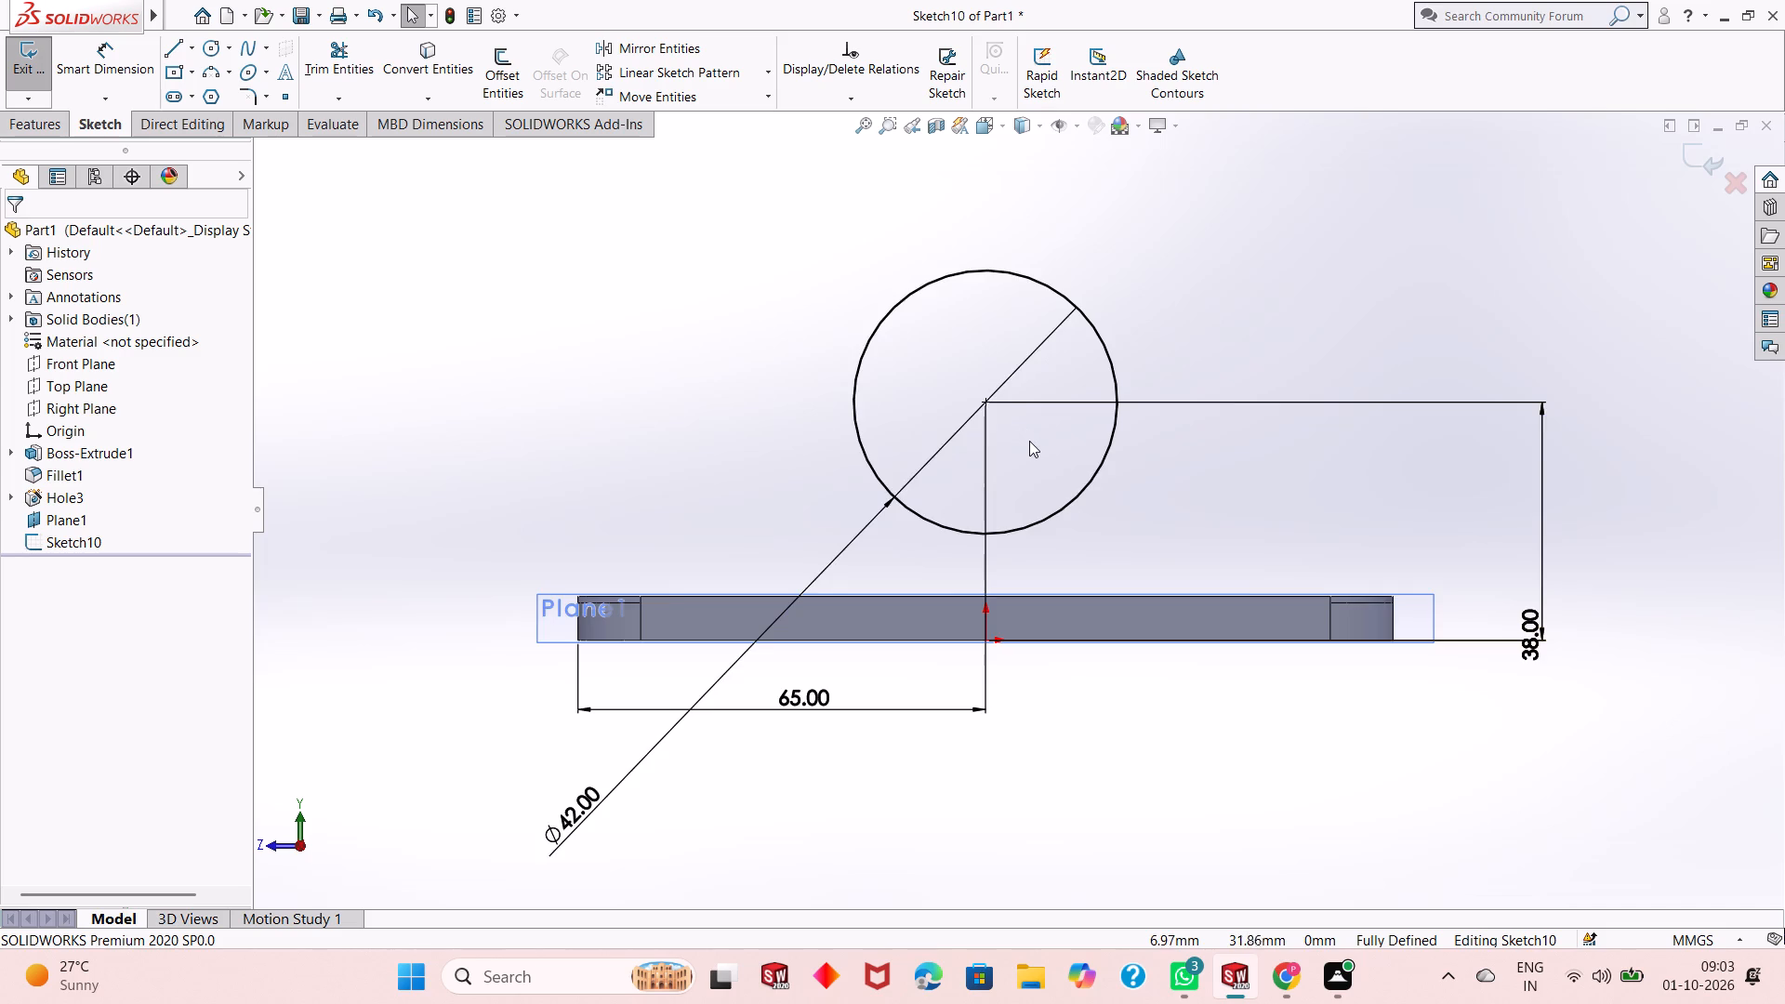
{"action": "scroll", "coordinate": [1030, 443], "scroll_direction": "down", "scroll_amount": 1}
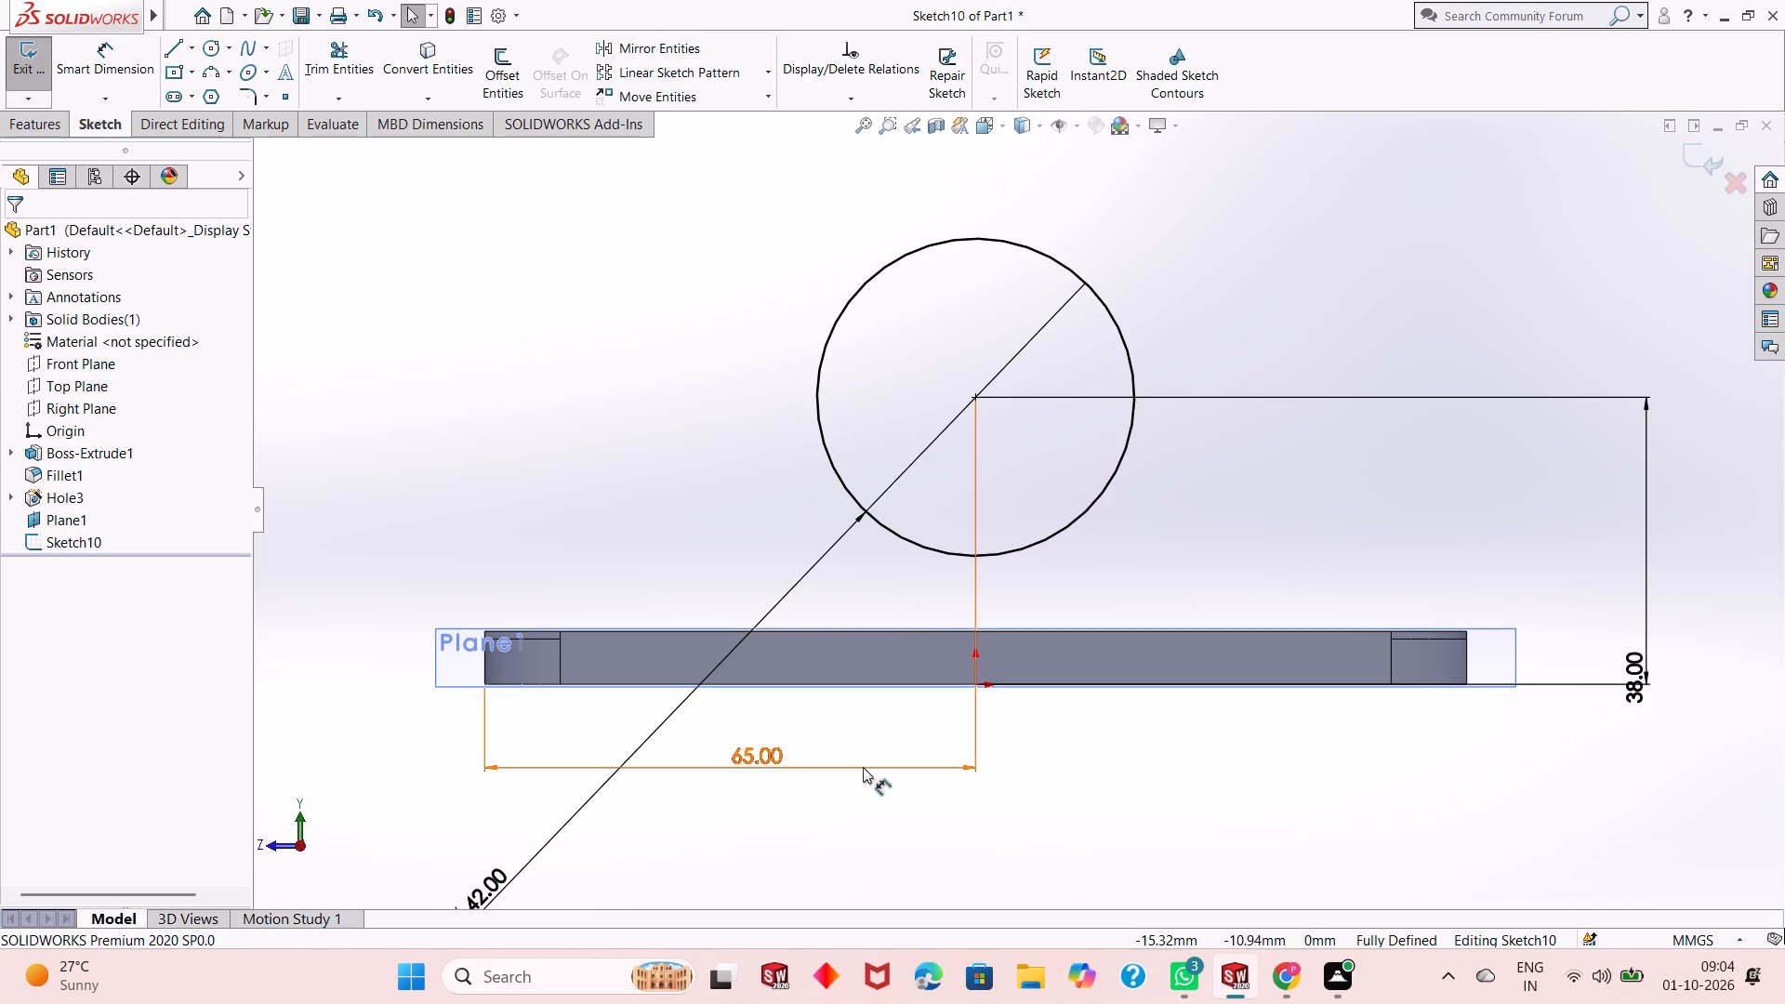
{"action": "middle_click_drag", "start_coordinate": [870, 765], "coordinate": [915, 905]}
{"action": "scroll", "coordinate": [1179, 795], "scroll_direction": "up", "scroll_amount": 4}
{"action": "middle_click_drag", "start_coordinate": [1171, 768], "coordinate": [1172, 770]}
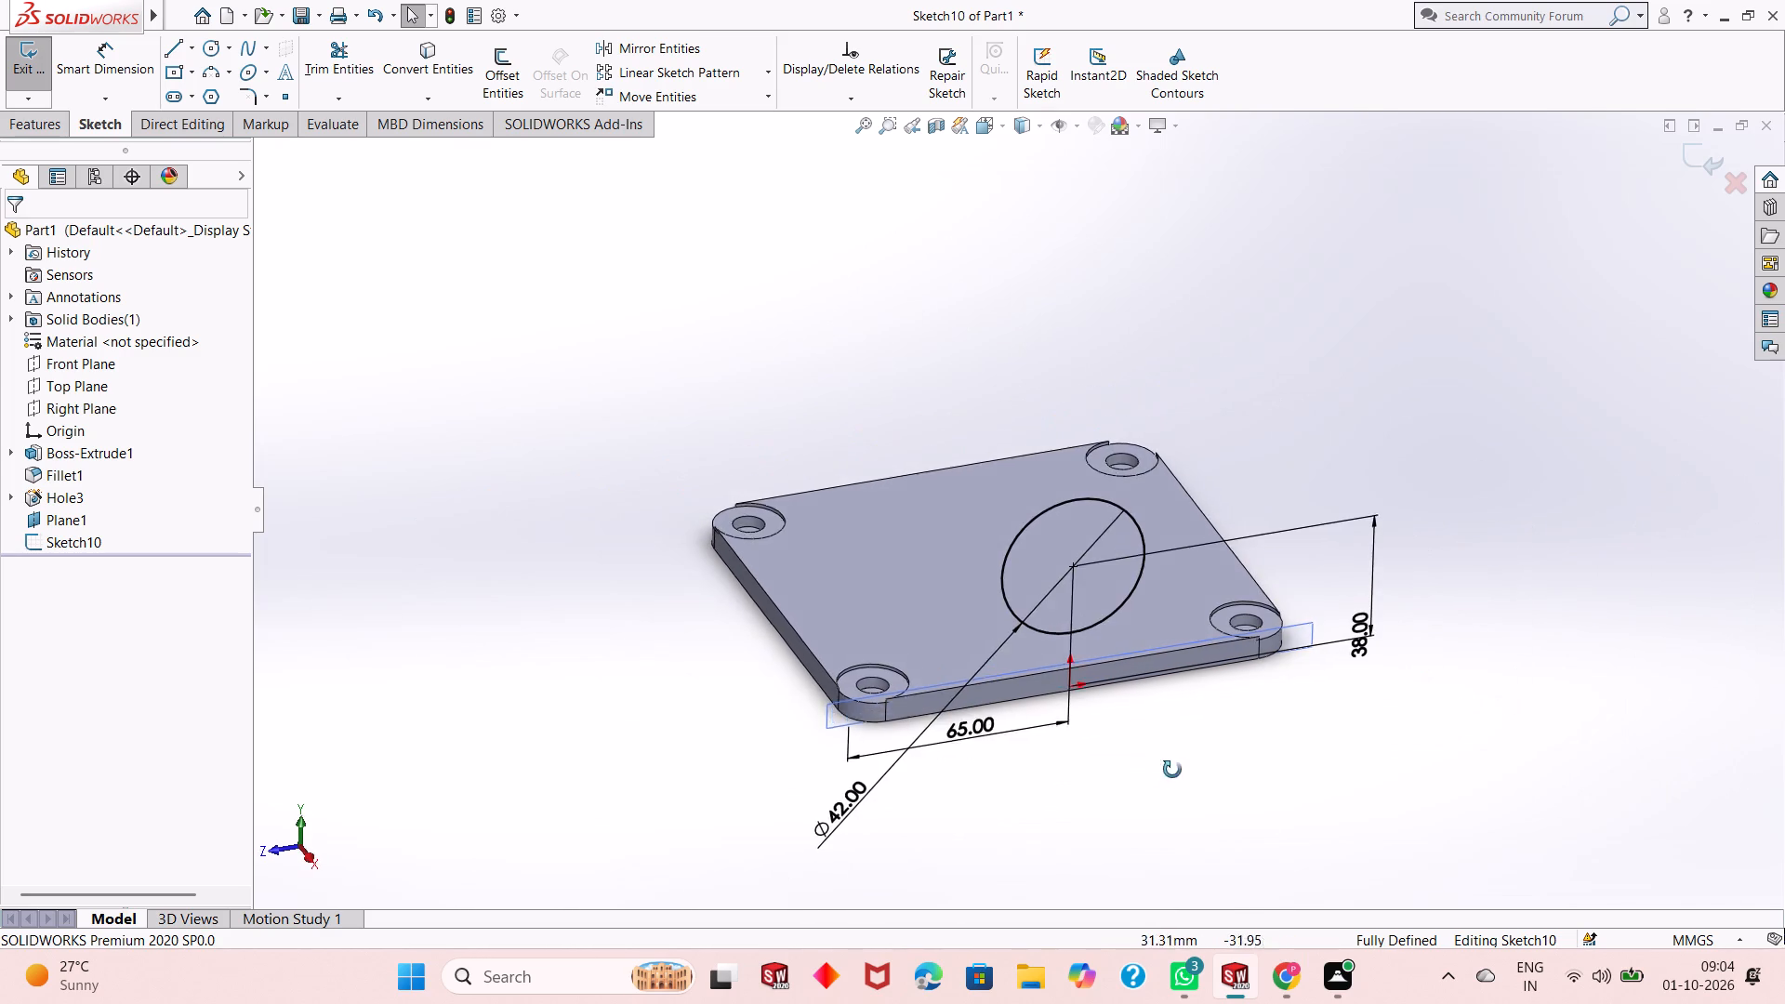
{"action": "middle_click_drag", "start_coordinate": [1172, 770], "coordinate": [1311, 817]}
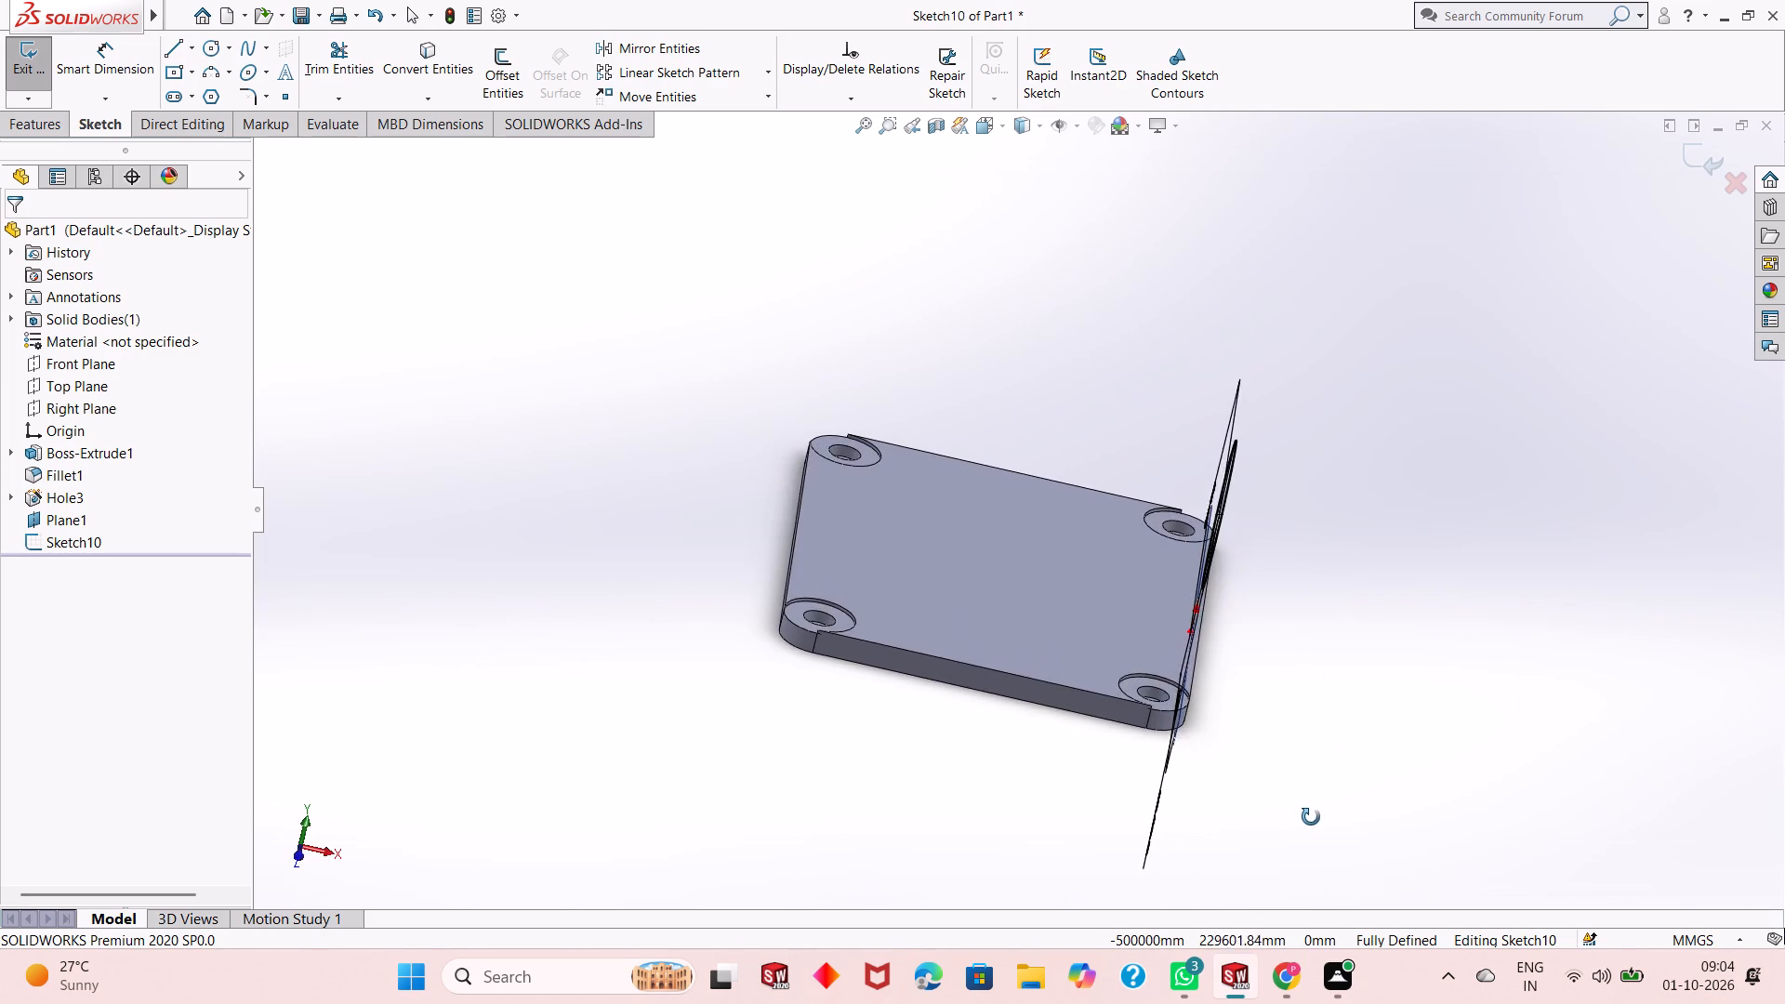
{"action": "middle_click_drag", "start_coordinate": [1311, 817], "coordinate": [1306, 824]}
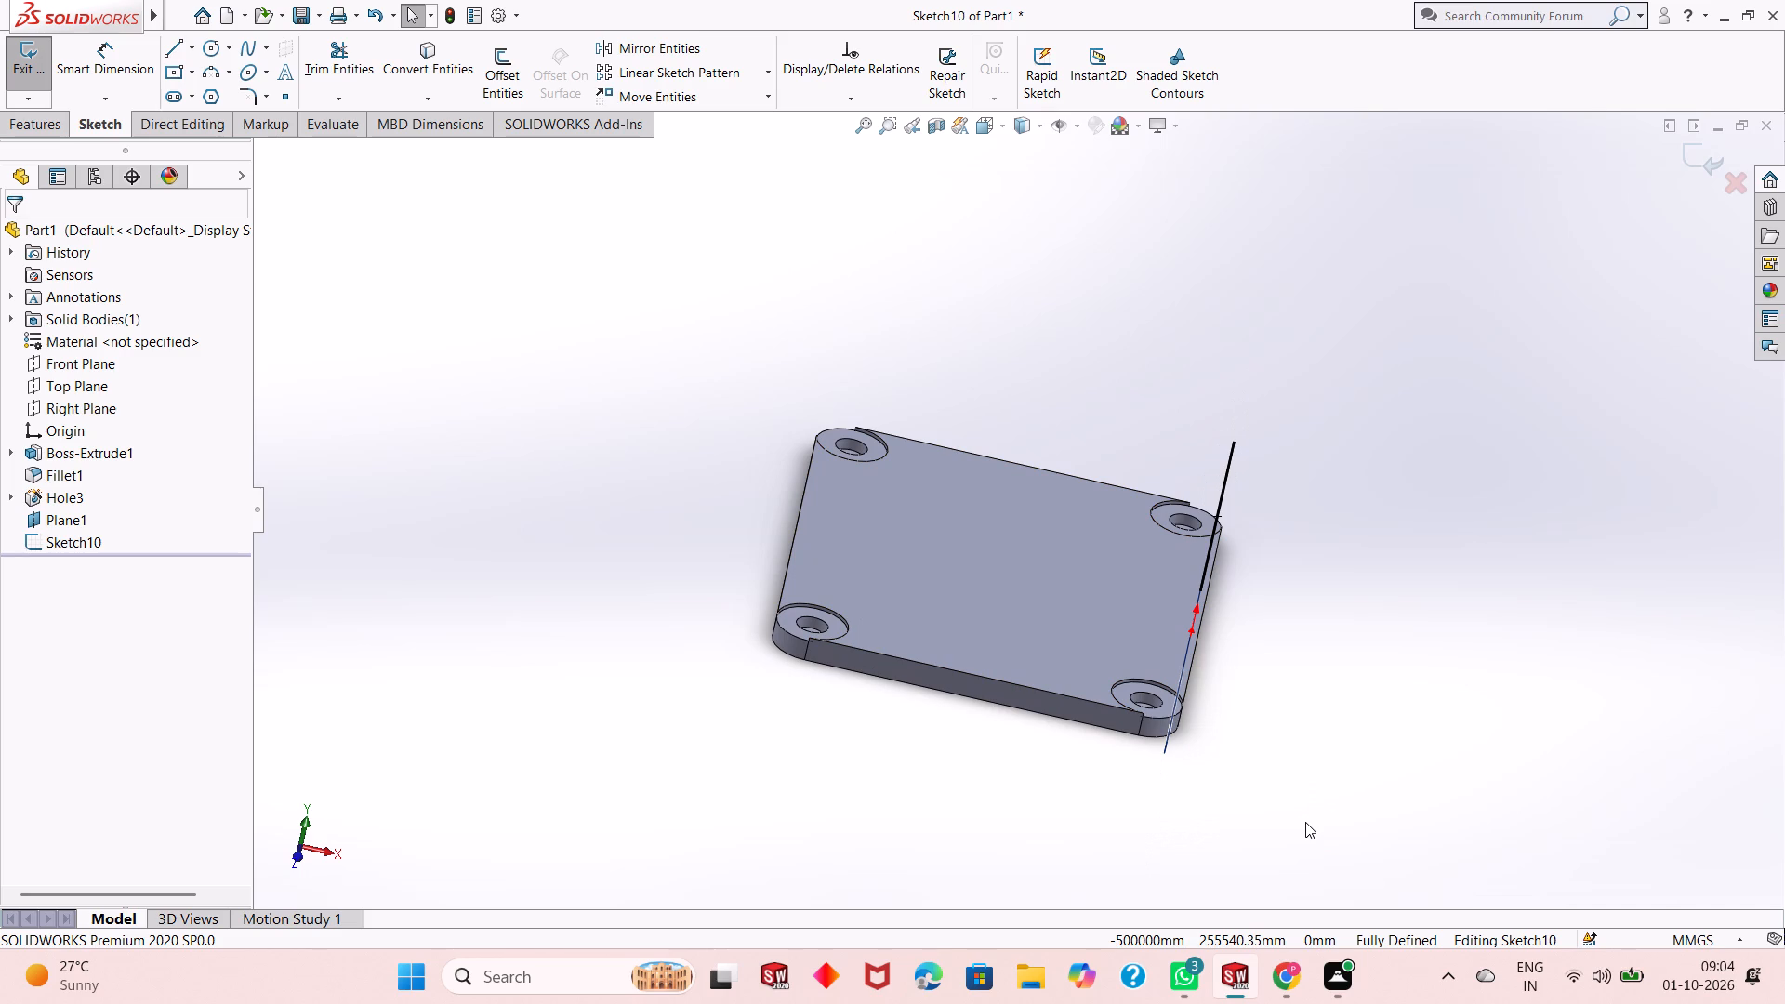
{"action": "middle_click_drag", "start_coordinate": [1322, 799], "coordinate": [1270, 716]}
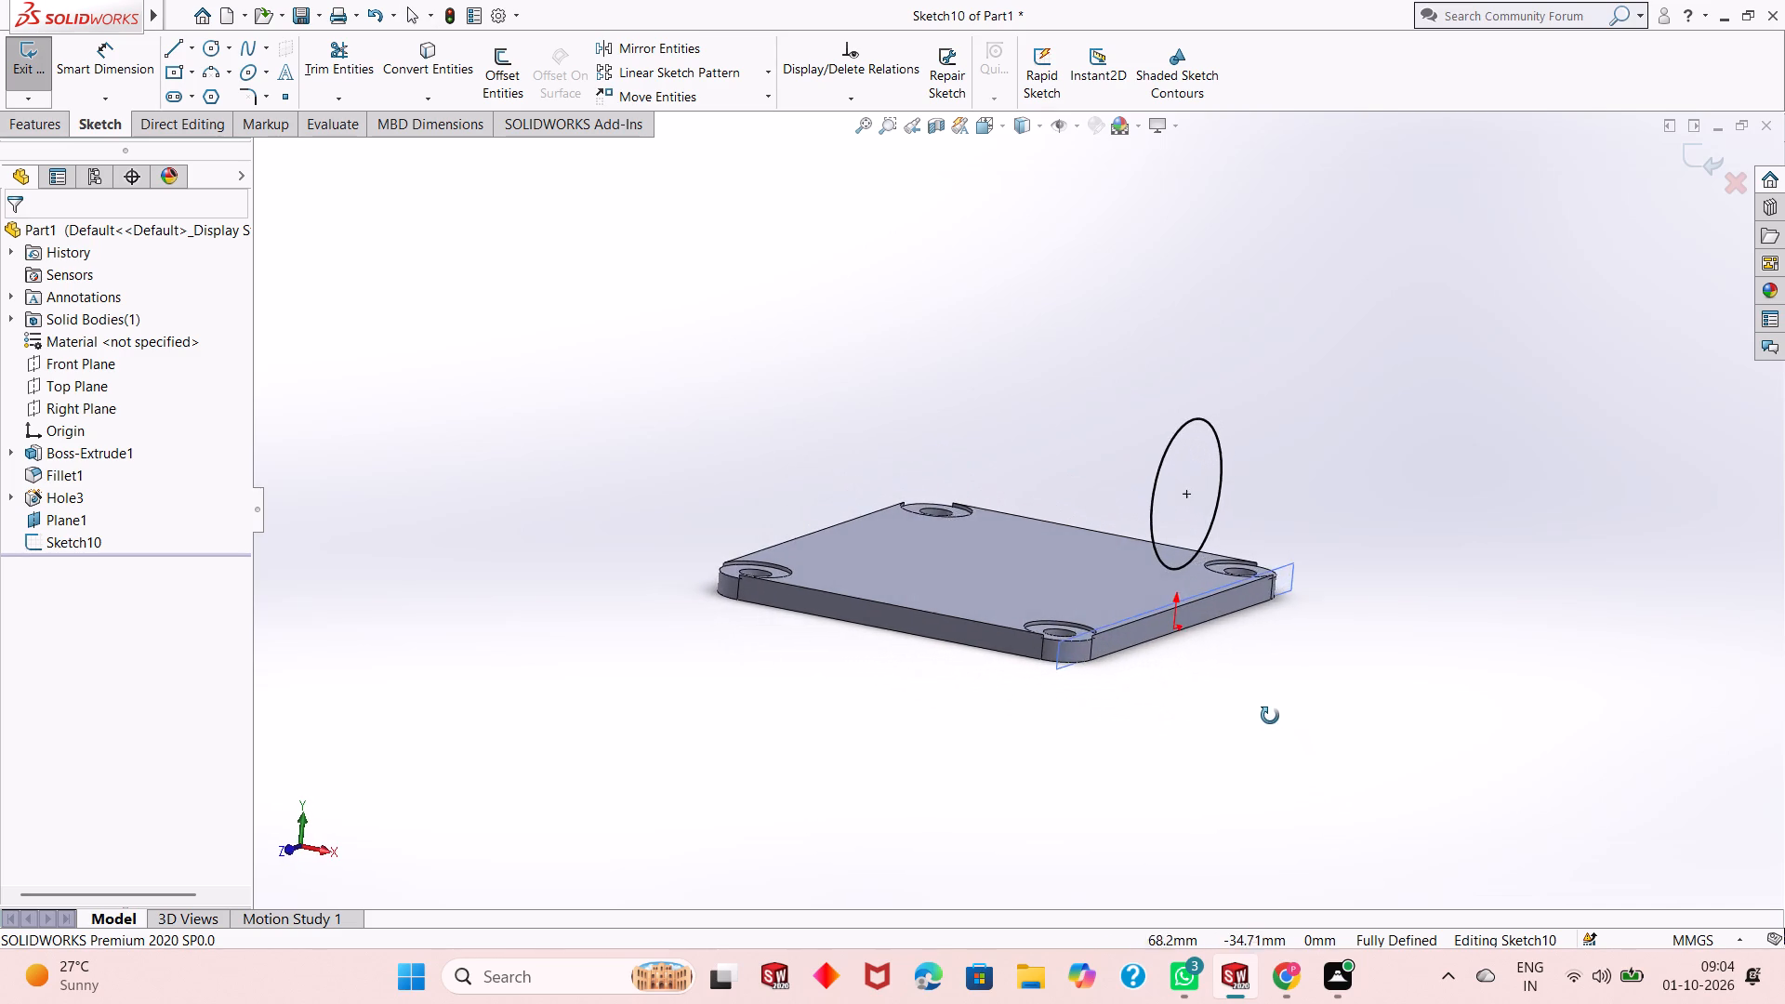
{"action": "middle_click_drag", "start_coordinate": [1270, 716], "coordinate": [1258, 724]}
{"action": "scroll", "coordinate": [1118, 474], "scroll_direction": "down", "scroll_amount": 2}
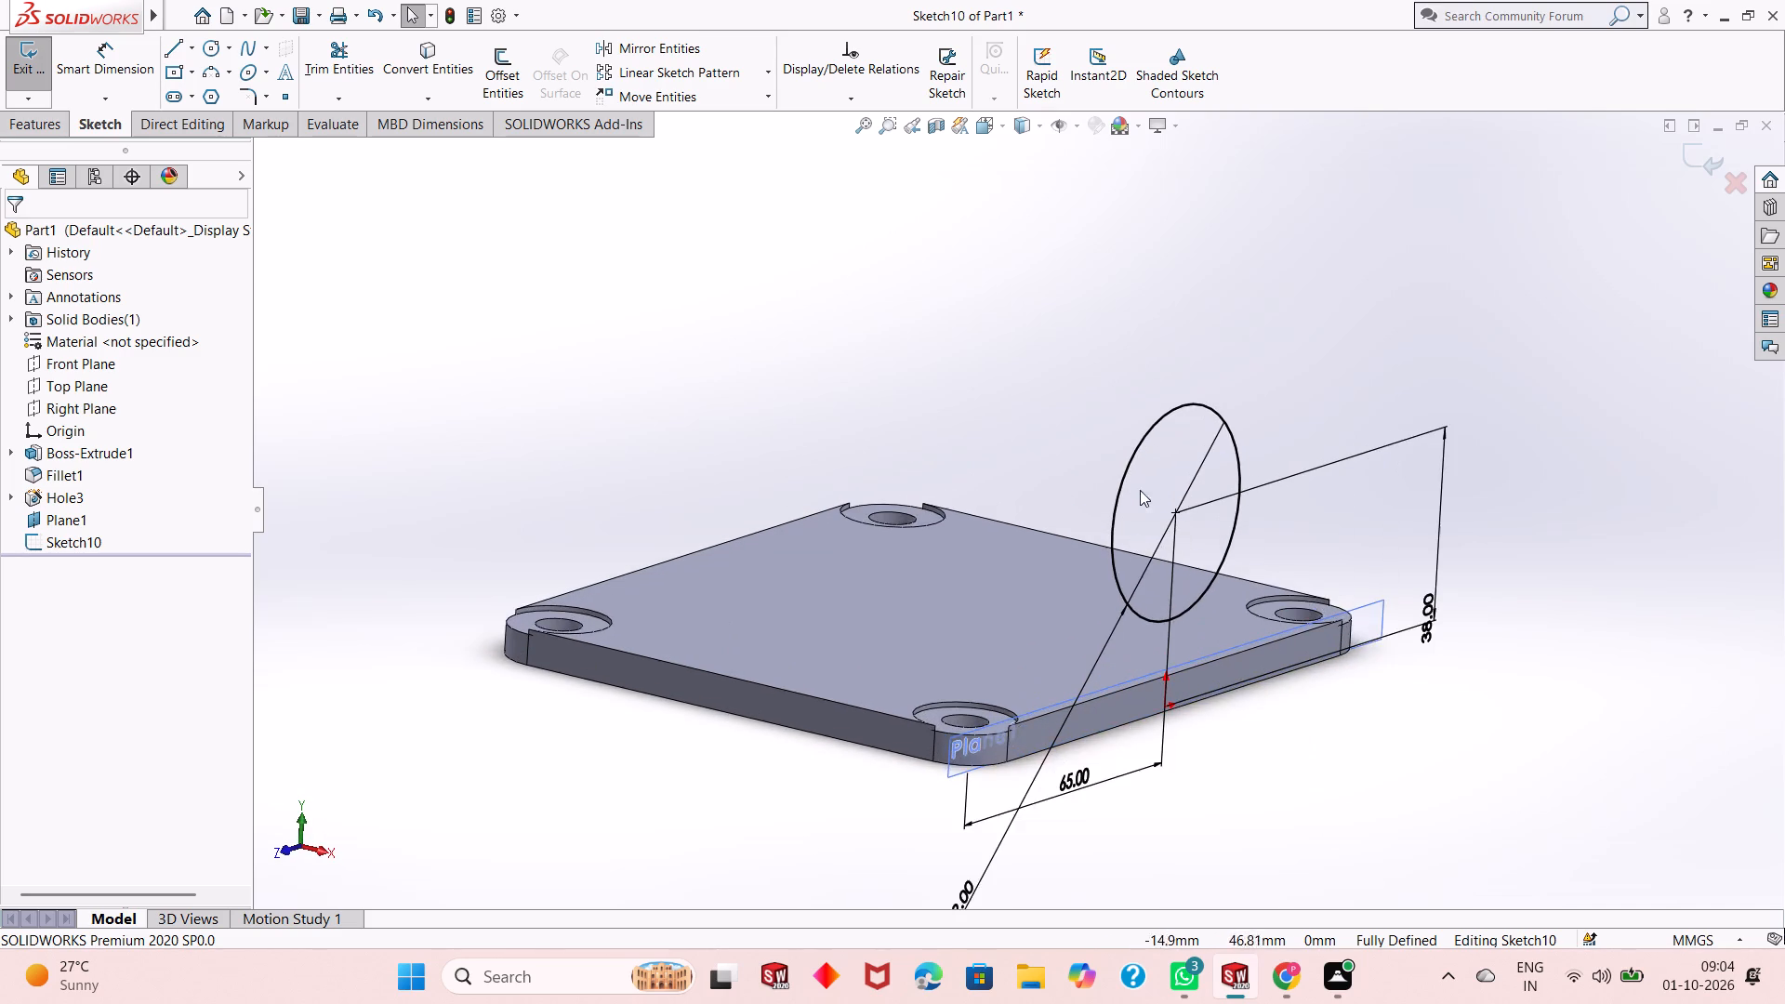
{"action": "scroll", "coordinate": [1158, 540], "scroll_direction": "down", "scroll_amount": 3}
{"action": "scroll", "coordinate": [1160, 562], "scroll_direction": "up", "scroll_amount": 3}
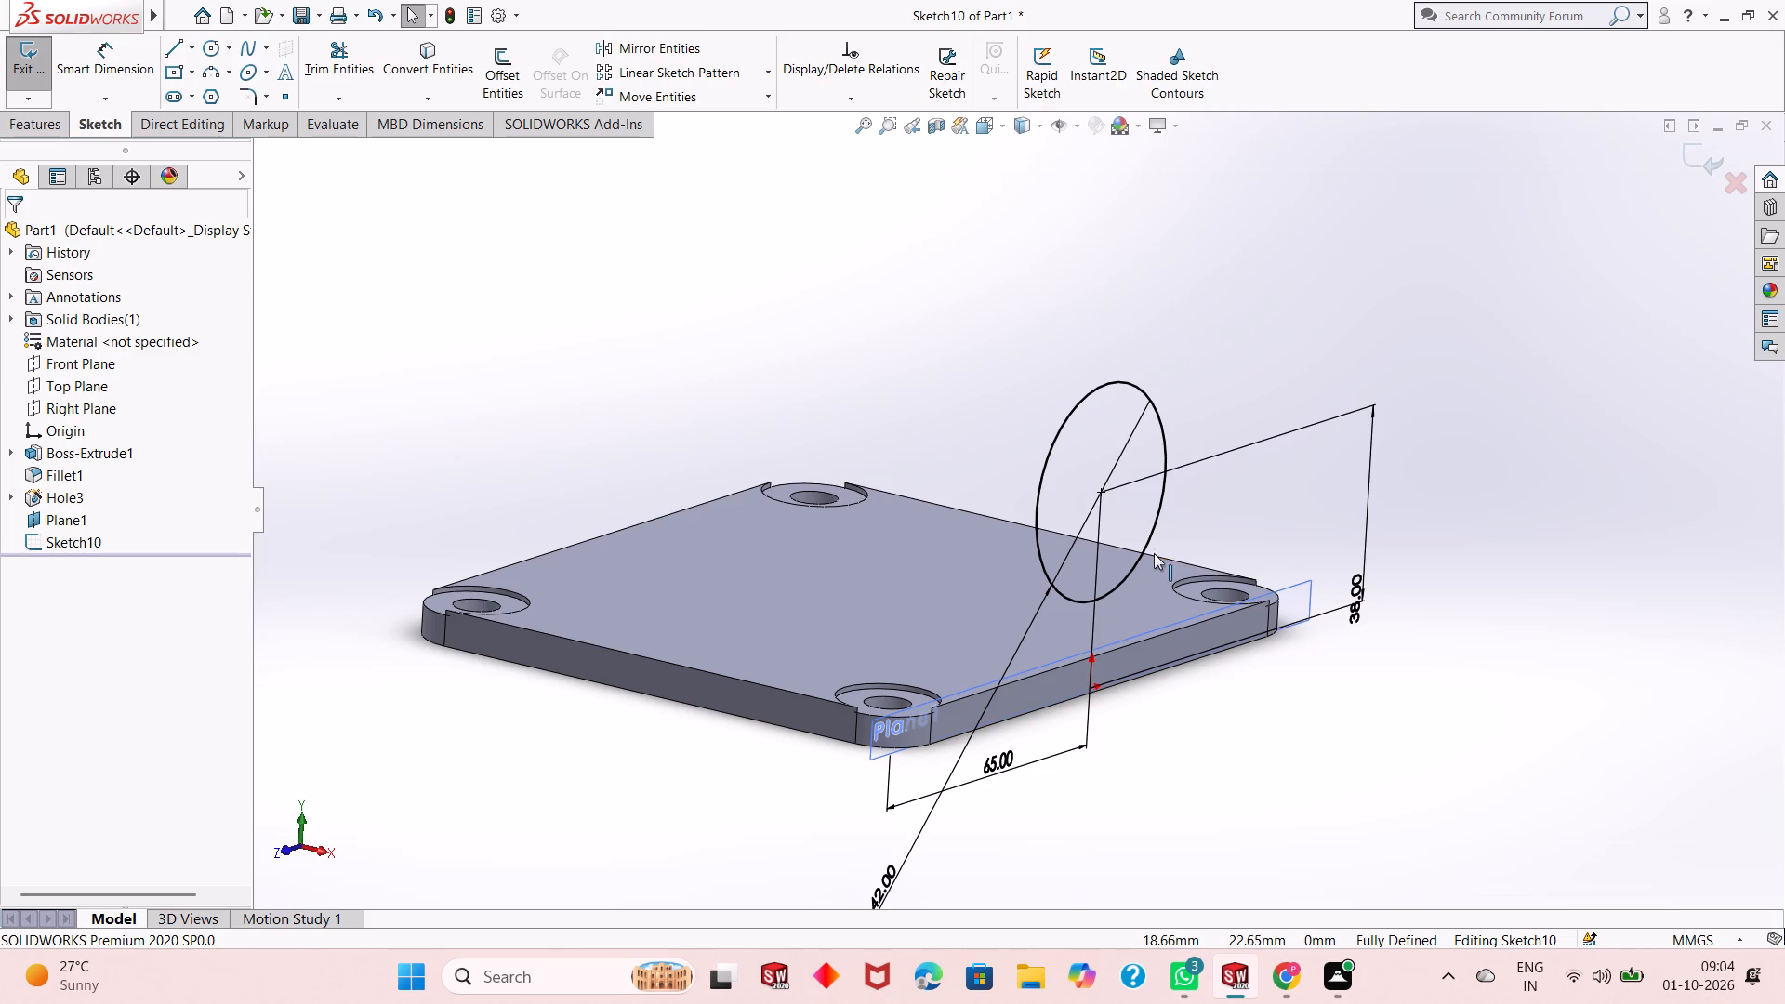
{"action": "scroll", "coordinate": [1137, 574], "scroll_direction": "up", "scroll_amount": 1}
{"action": "scroll", "coordinate": [867, 561], "scroll_direction": "down", "scroll_amount": 1}
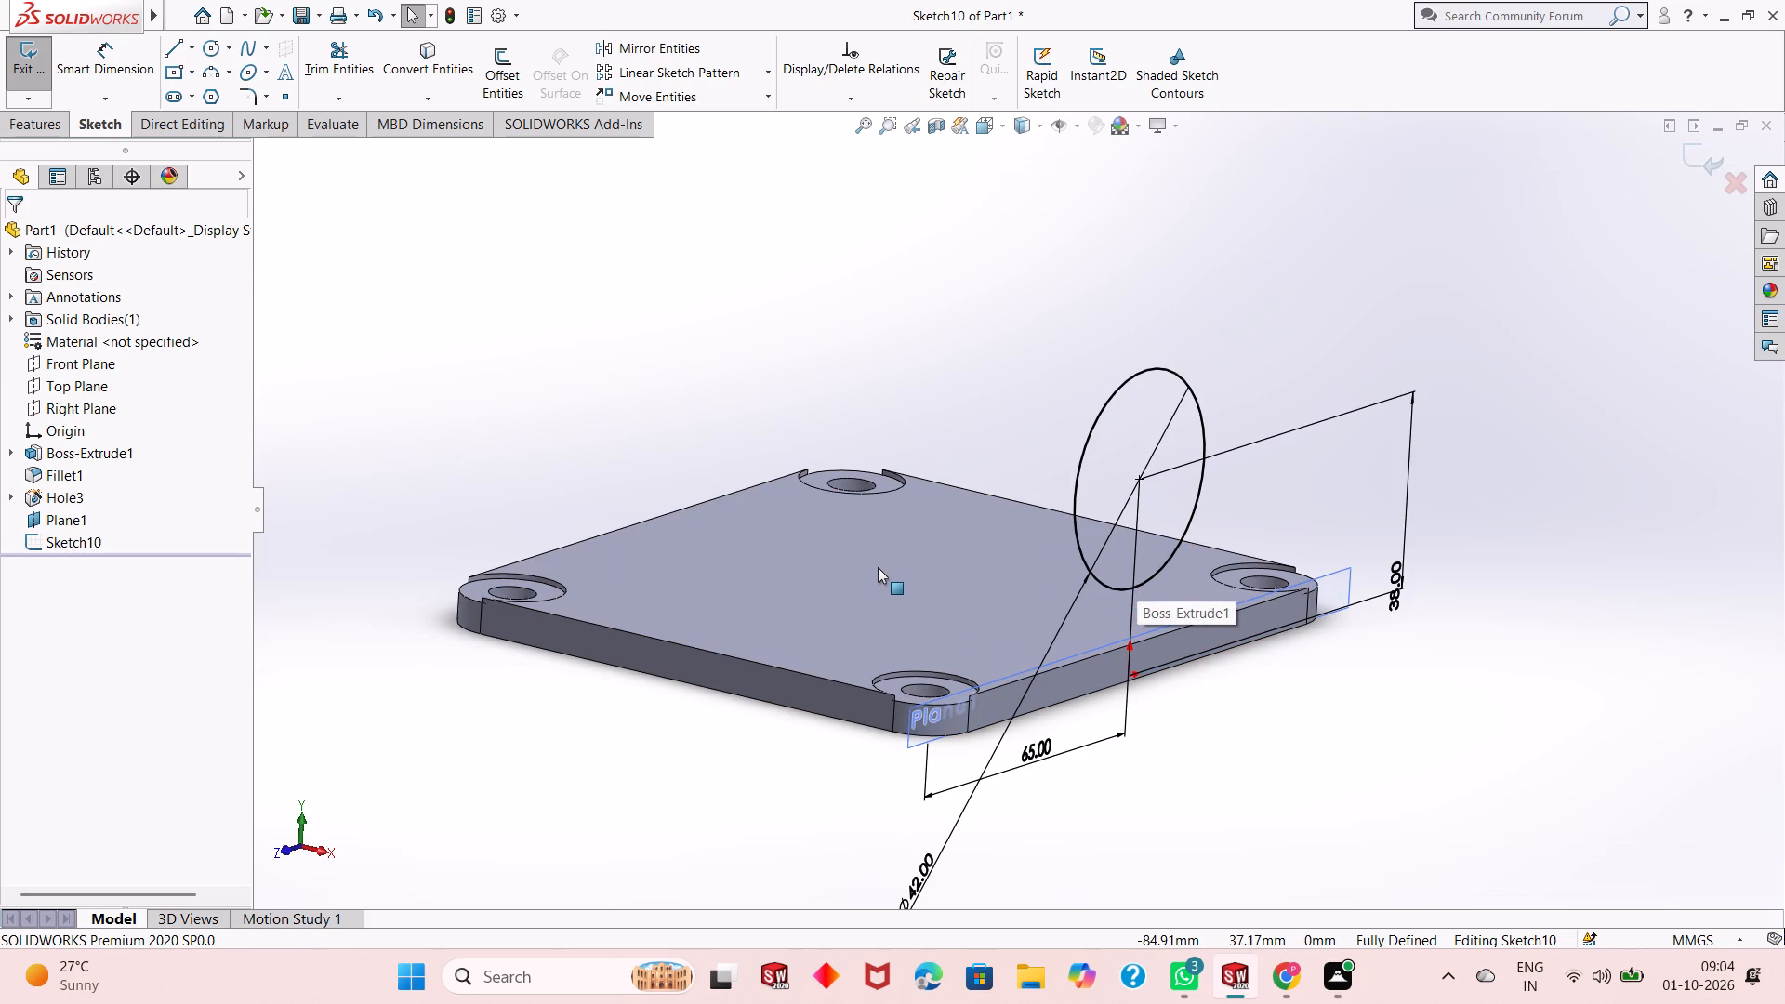
Finish the 42 mm circle sketch above the base plate and exit it.
{"action": "middle_click_drag", "start_coordinate": [1120, 581], "coordinate": [1108, 614]}
{"action": "key", "text": "Escape"}
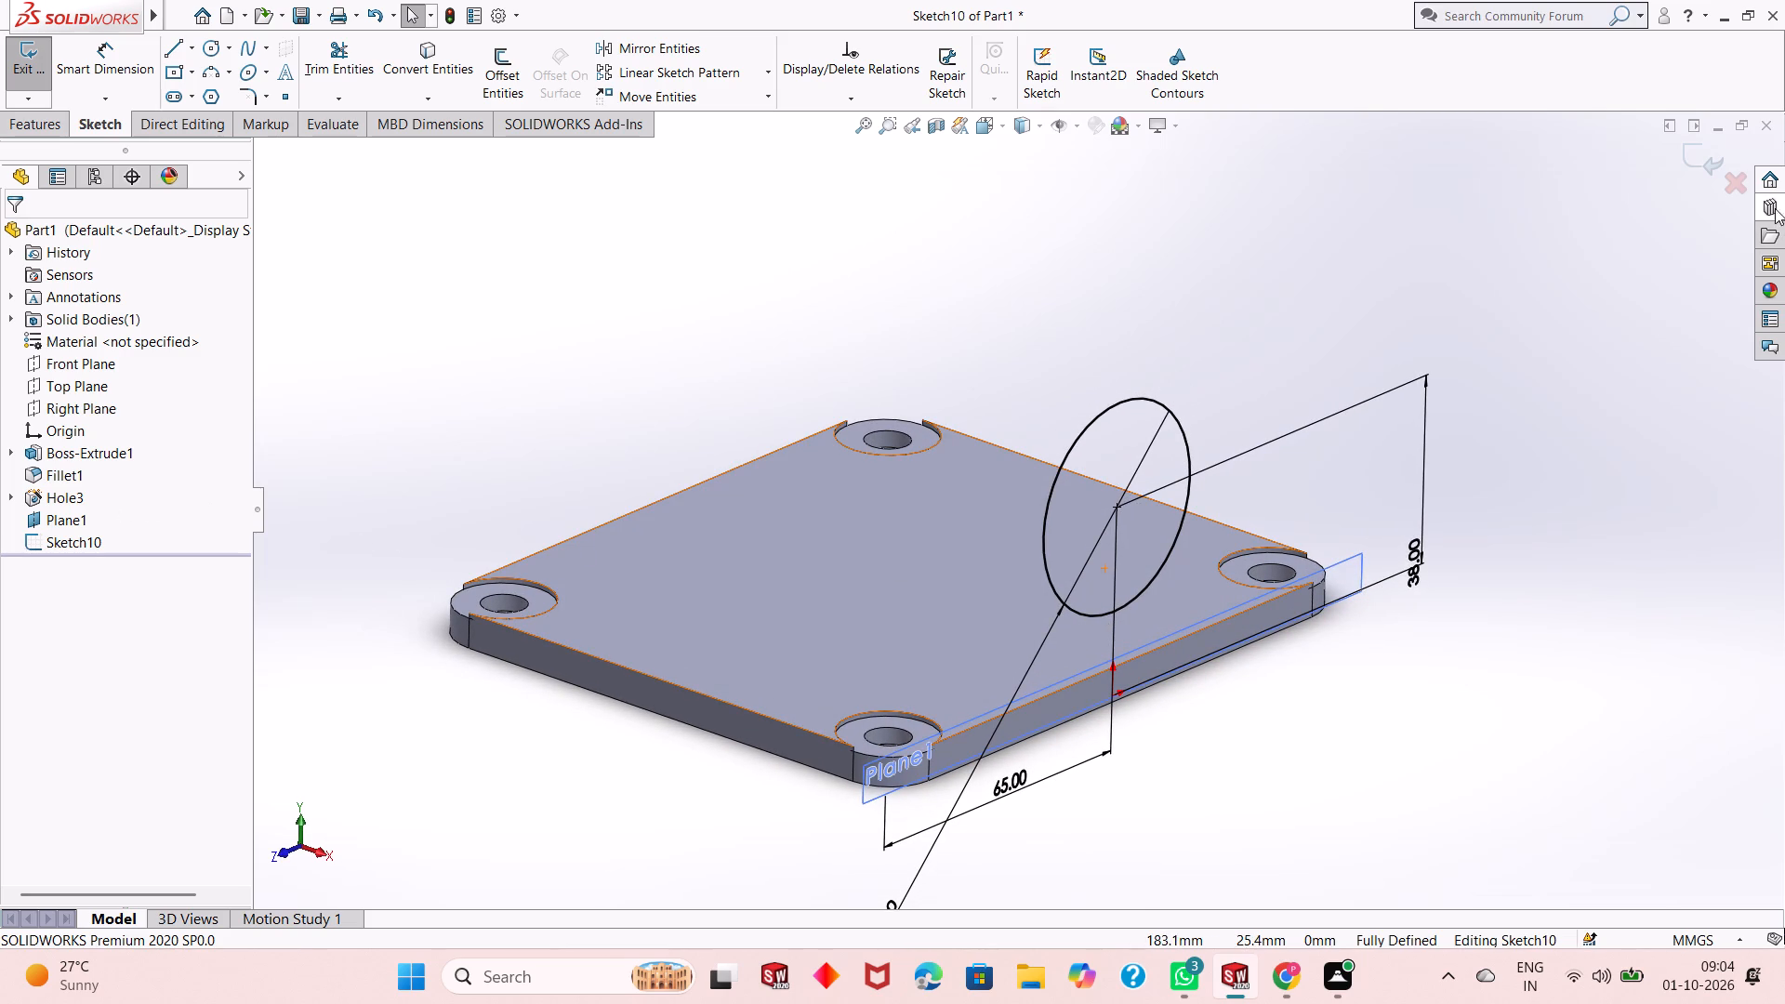
{"action": "left_click", "coordinate": [1699, 163]}
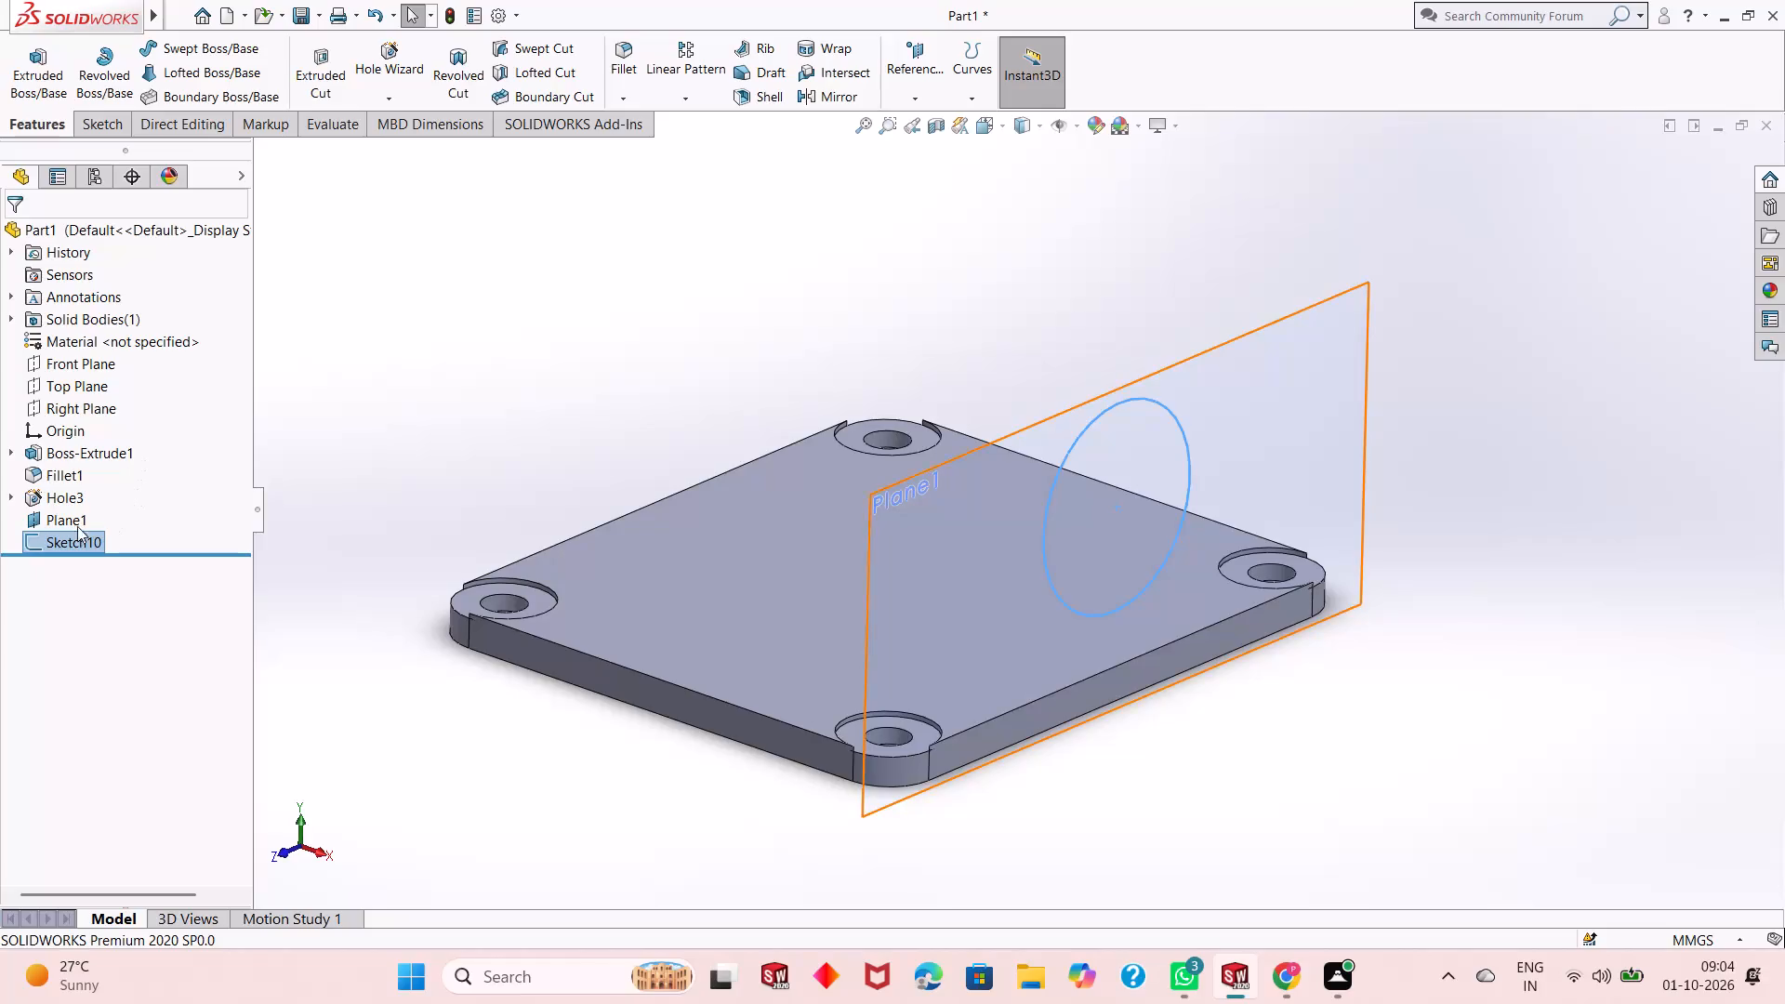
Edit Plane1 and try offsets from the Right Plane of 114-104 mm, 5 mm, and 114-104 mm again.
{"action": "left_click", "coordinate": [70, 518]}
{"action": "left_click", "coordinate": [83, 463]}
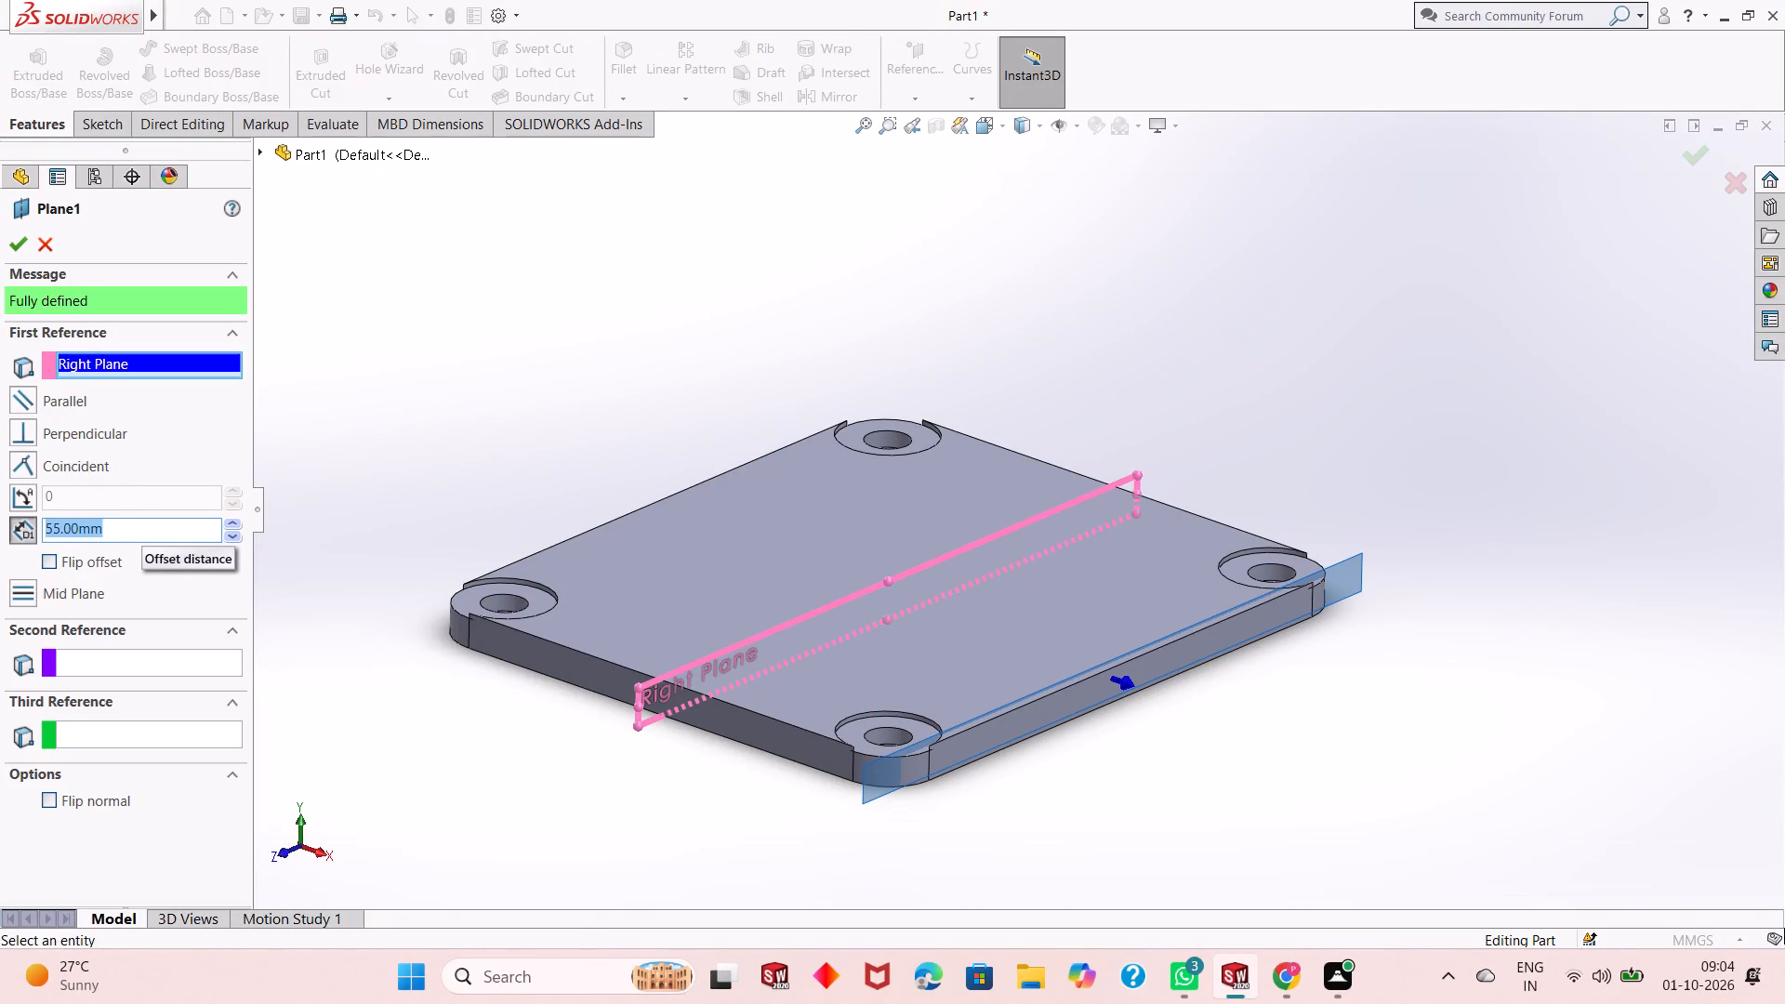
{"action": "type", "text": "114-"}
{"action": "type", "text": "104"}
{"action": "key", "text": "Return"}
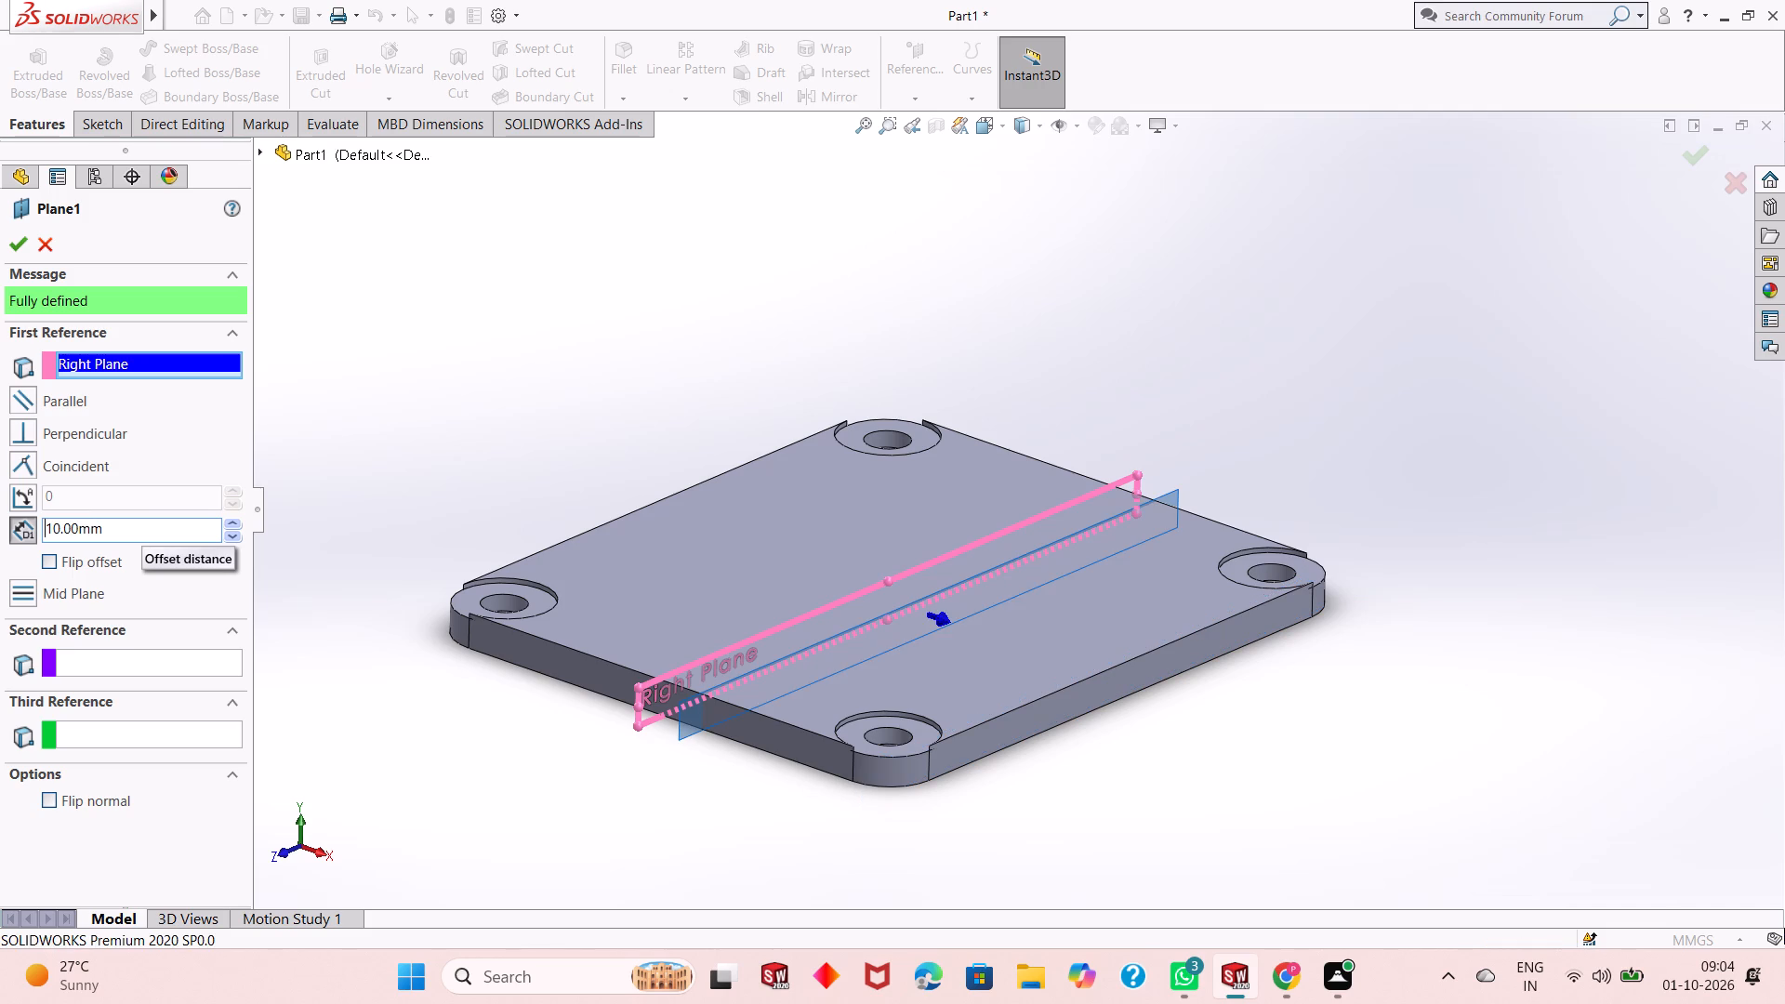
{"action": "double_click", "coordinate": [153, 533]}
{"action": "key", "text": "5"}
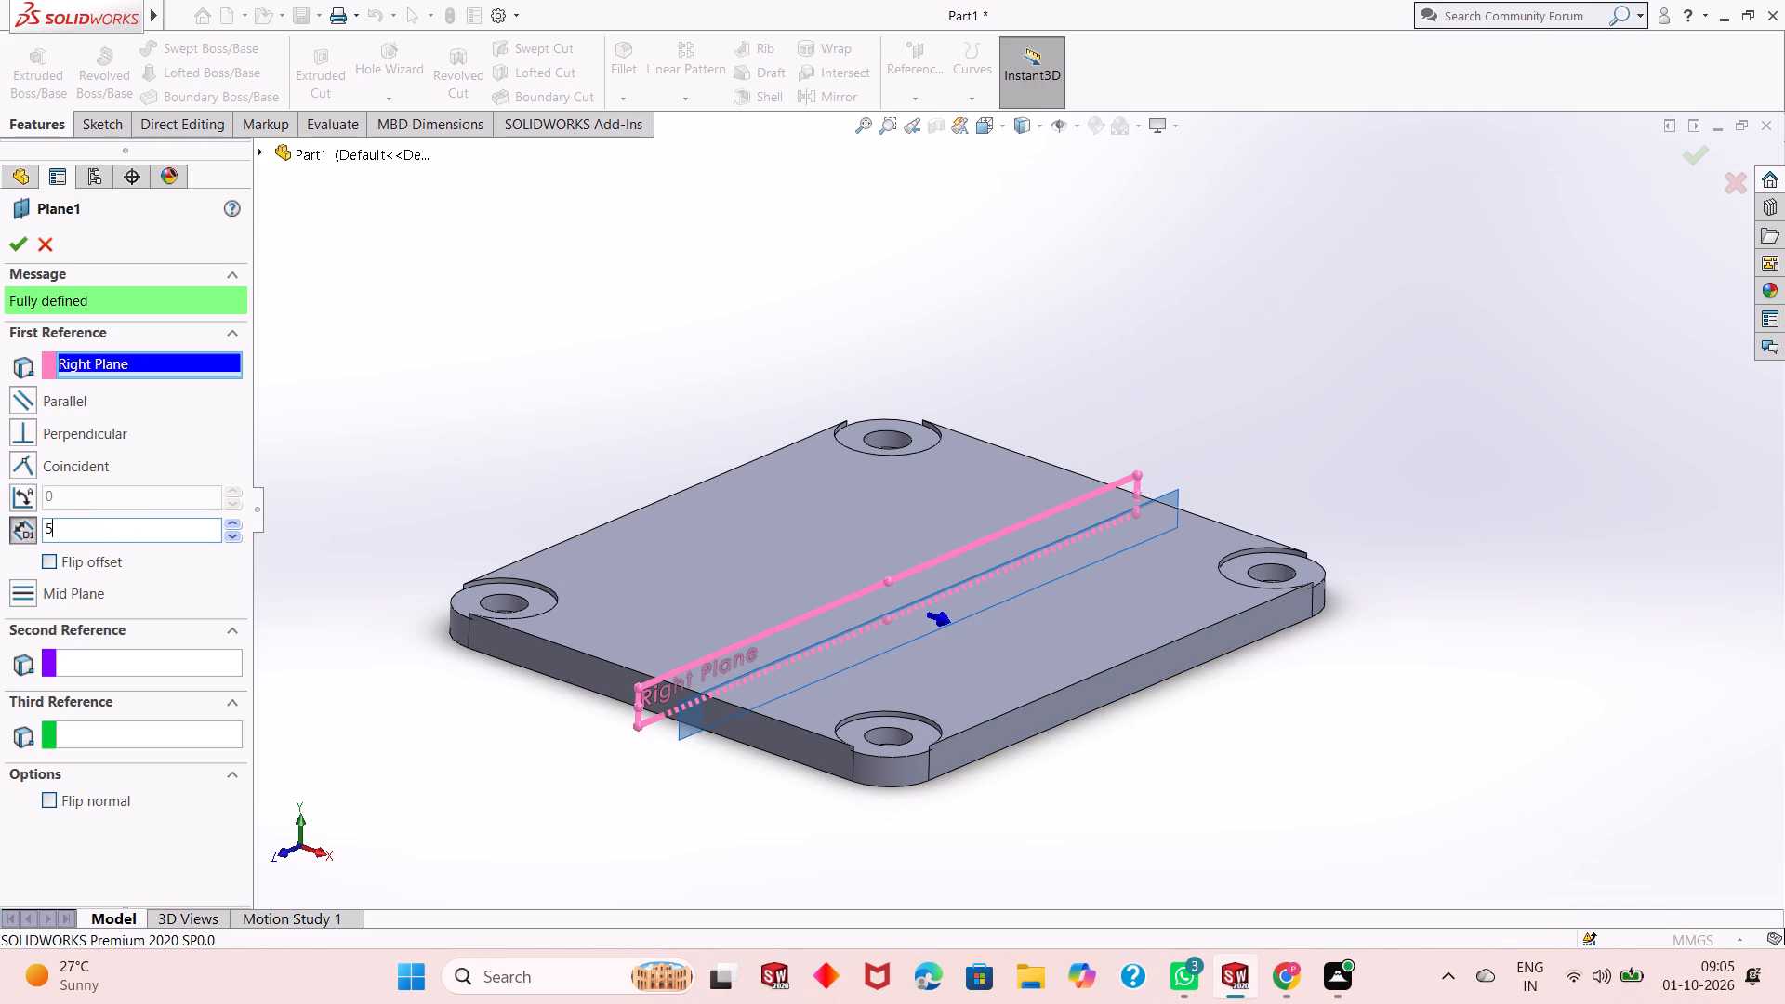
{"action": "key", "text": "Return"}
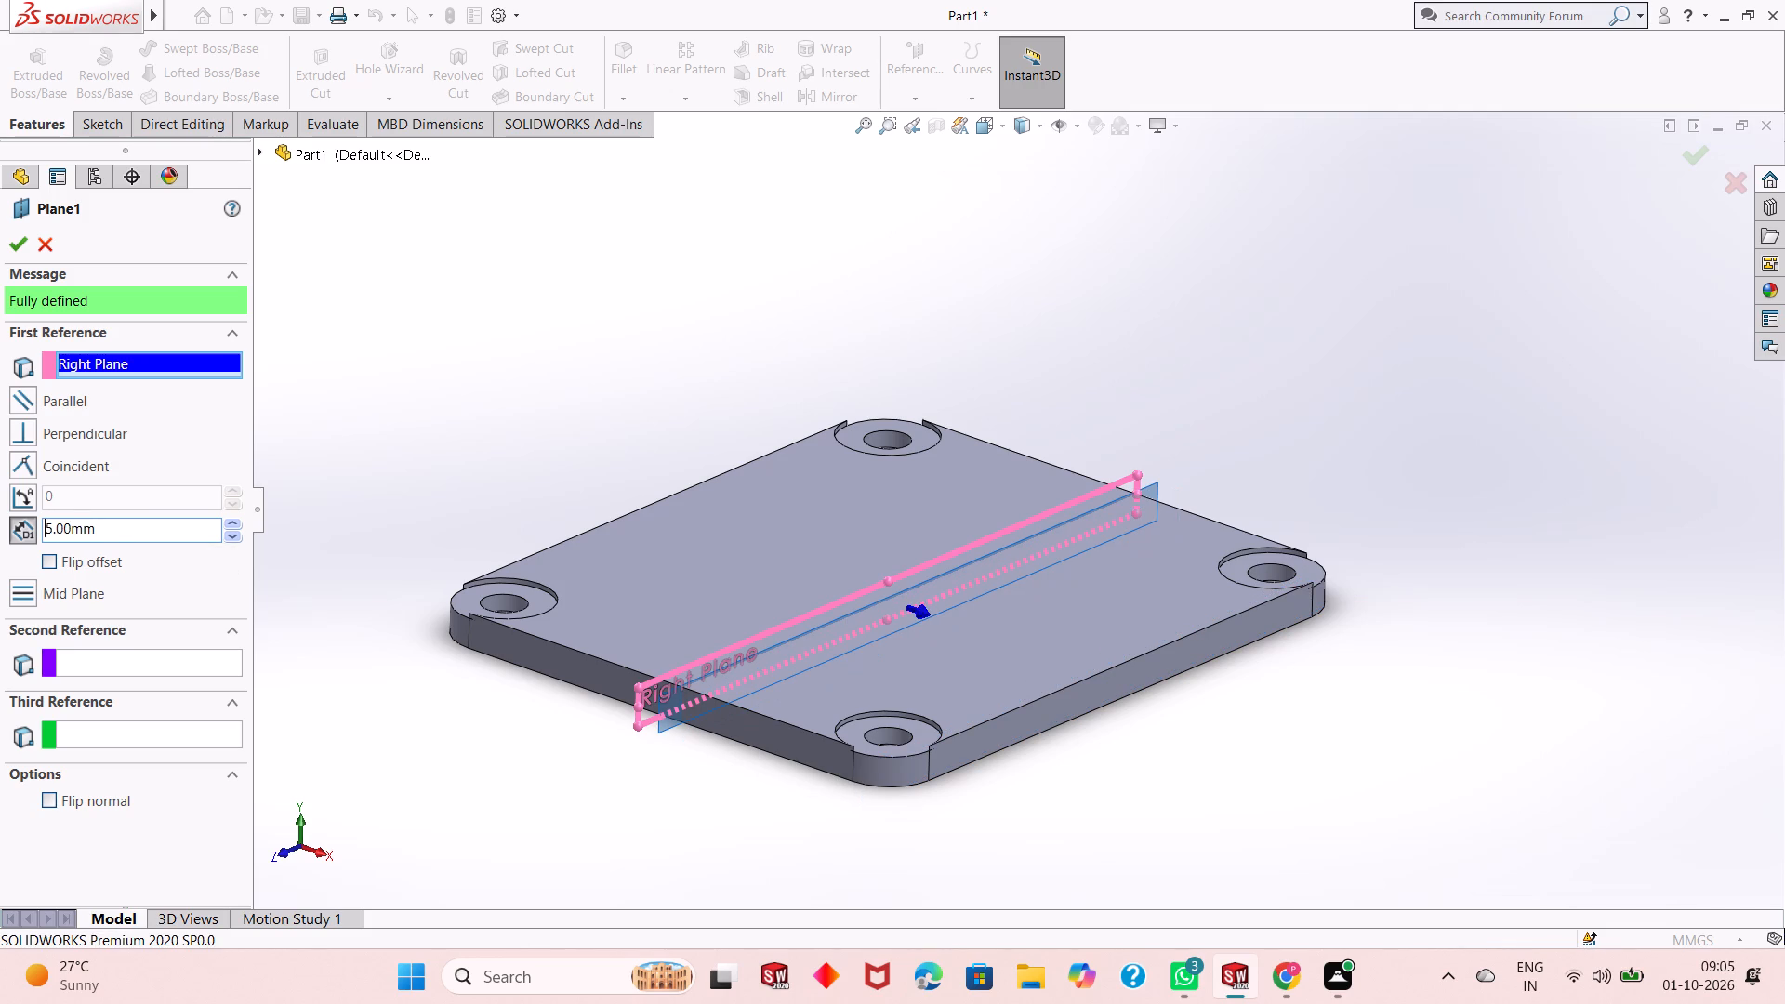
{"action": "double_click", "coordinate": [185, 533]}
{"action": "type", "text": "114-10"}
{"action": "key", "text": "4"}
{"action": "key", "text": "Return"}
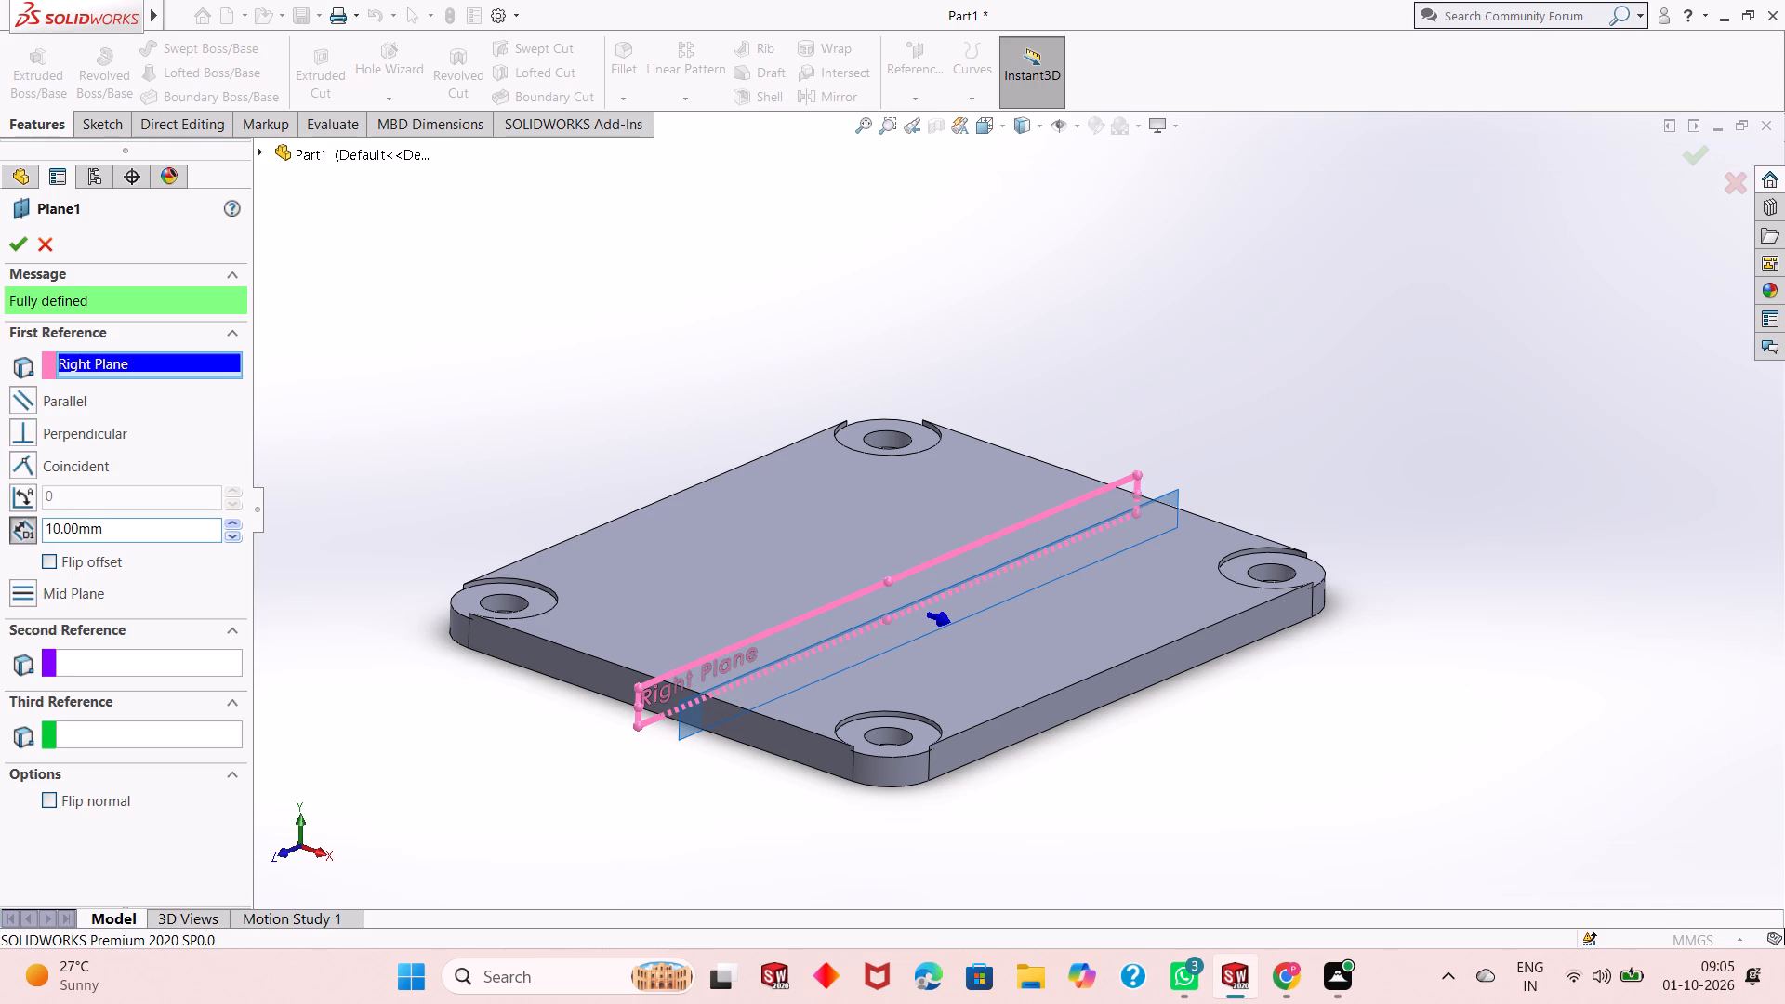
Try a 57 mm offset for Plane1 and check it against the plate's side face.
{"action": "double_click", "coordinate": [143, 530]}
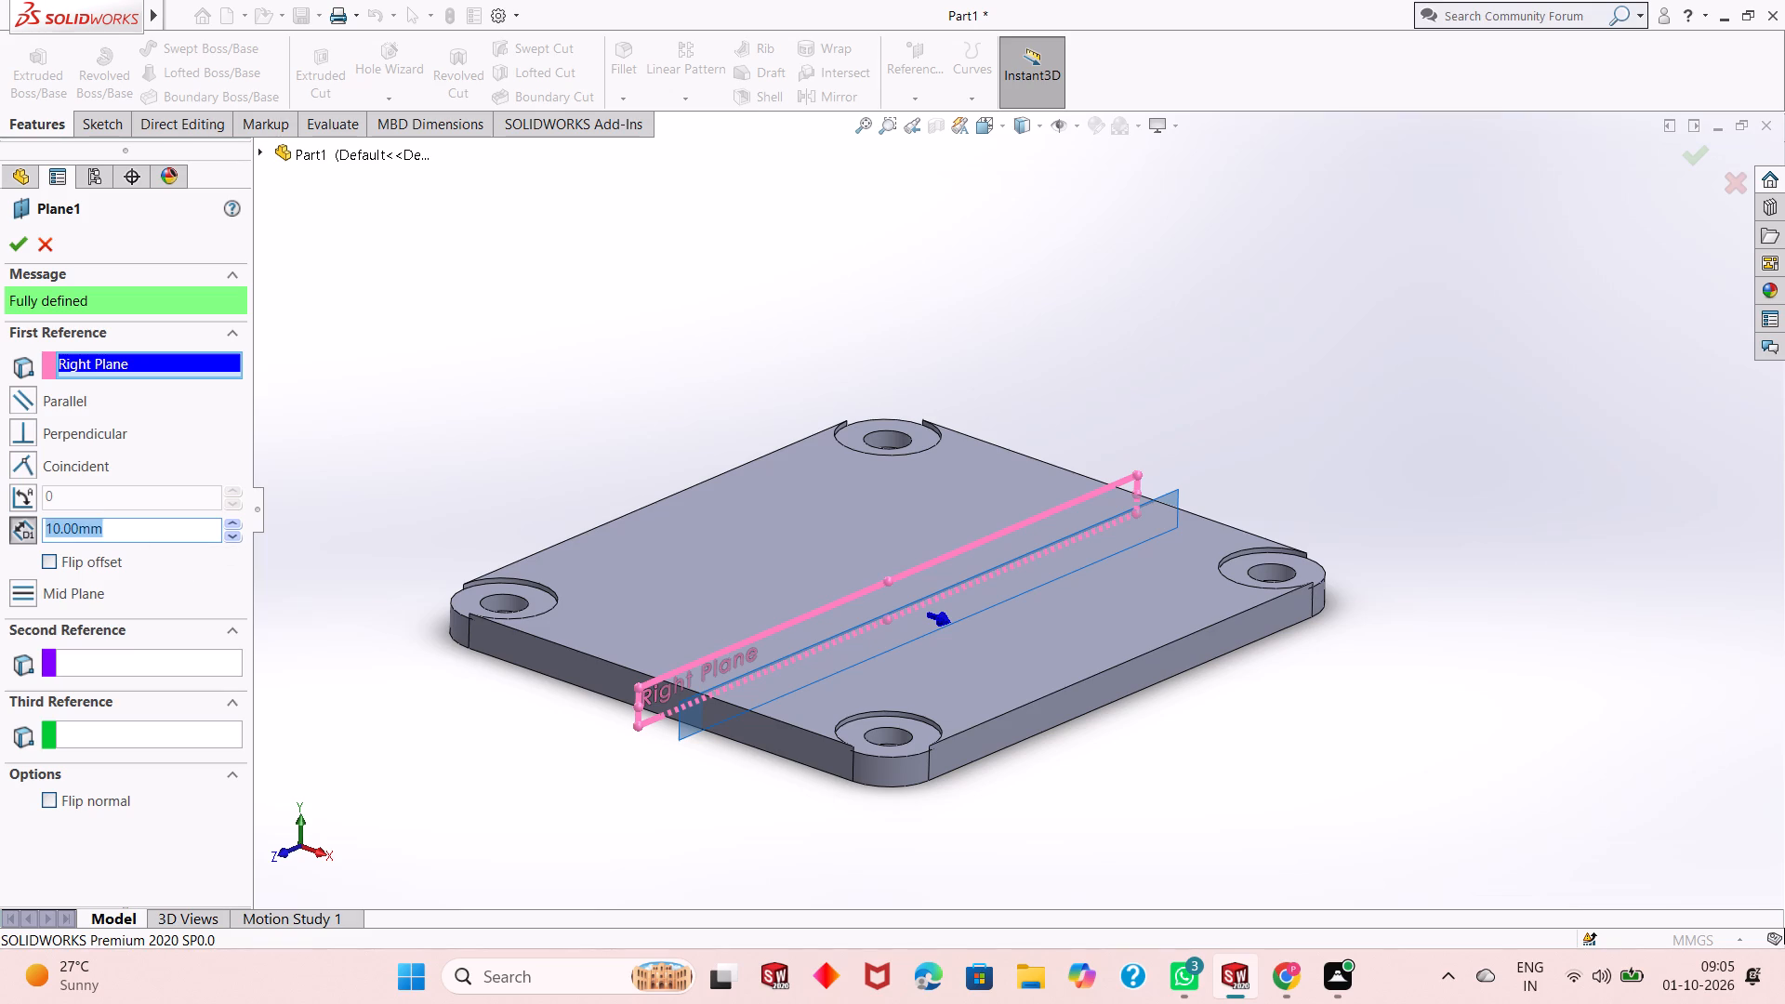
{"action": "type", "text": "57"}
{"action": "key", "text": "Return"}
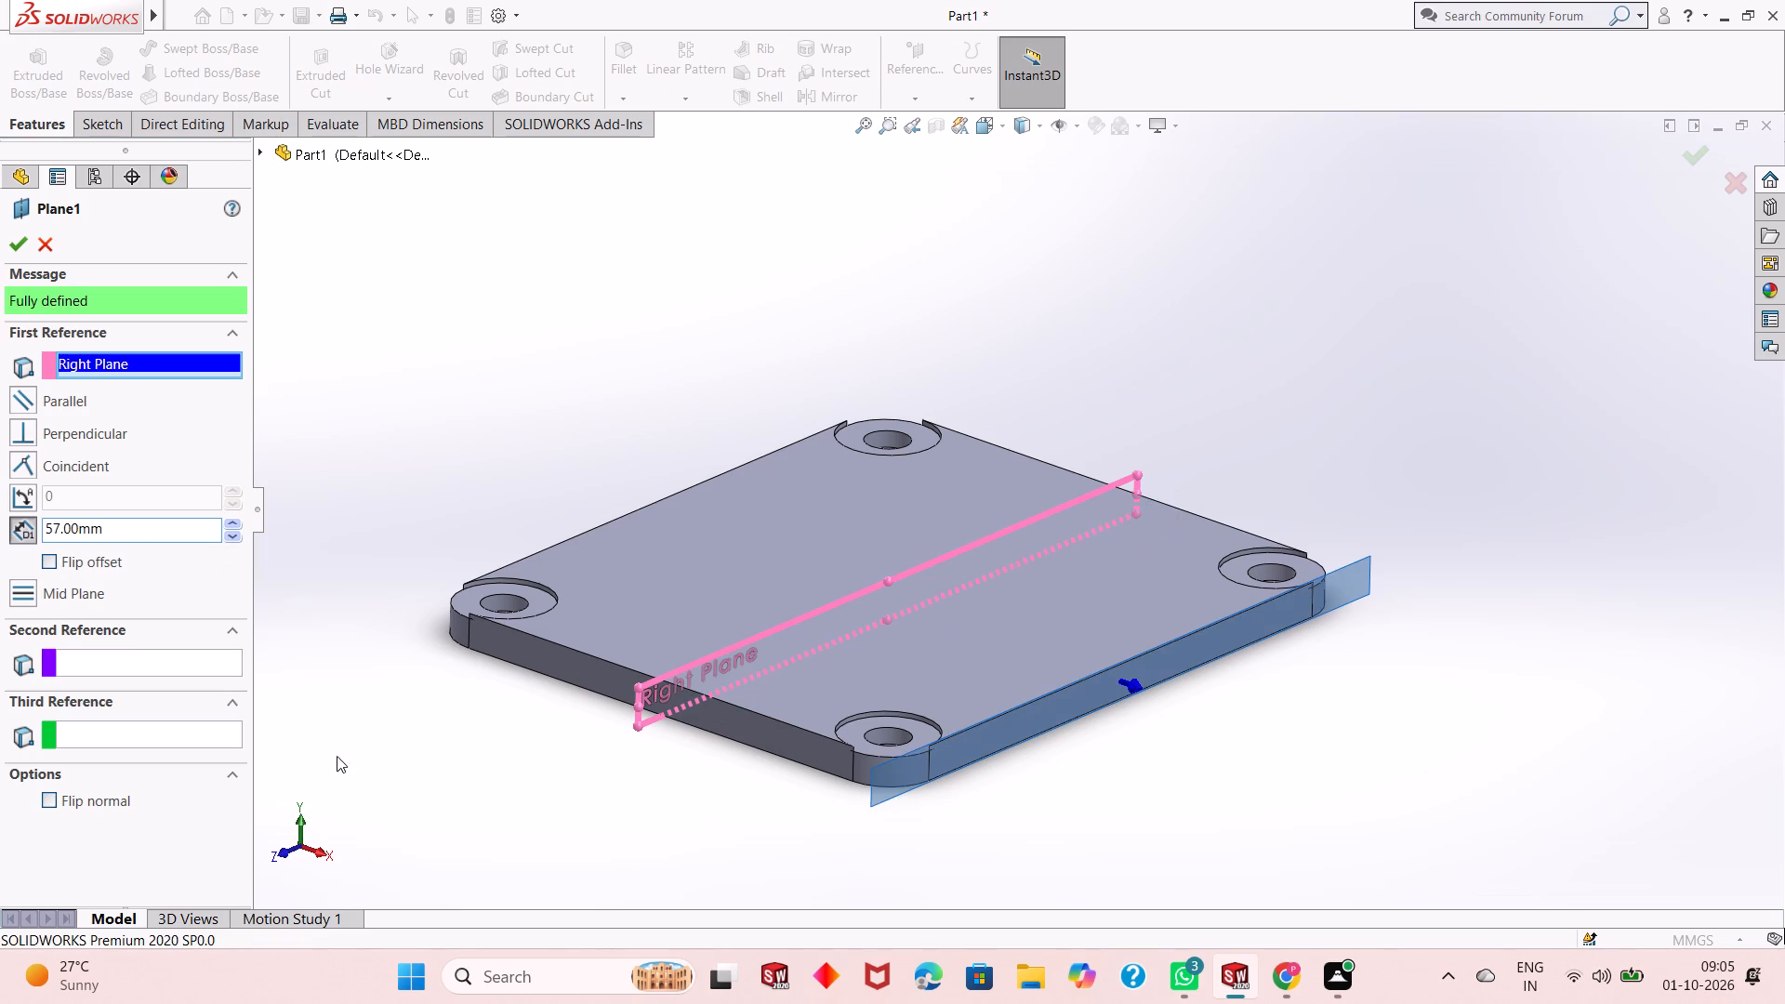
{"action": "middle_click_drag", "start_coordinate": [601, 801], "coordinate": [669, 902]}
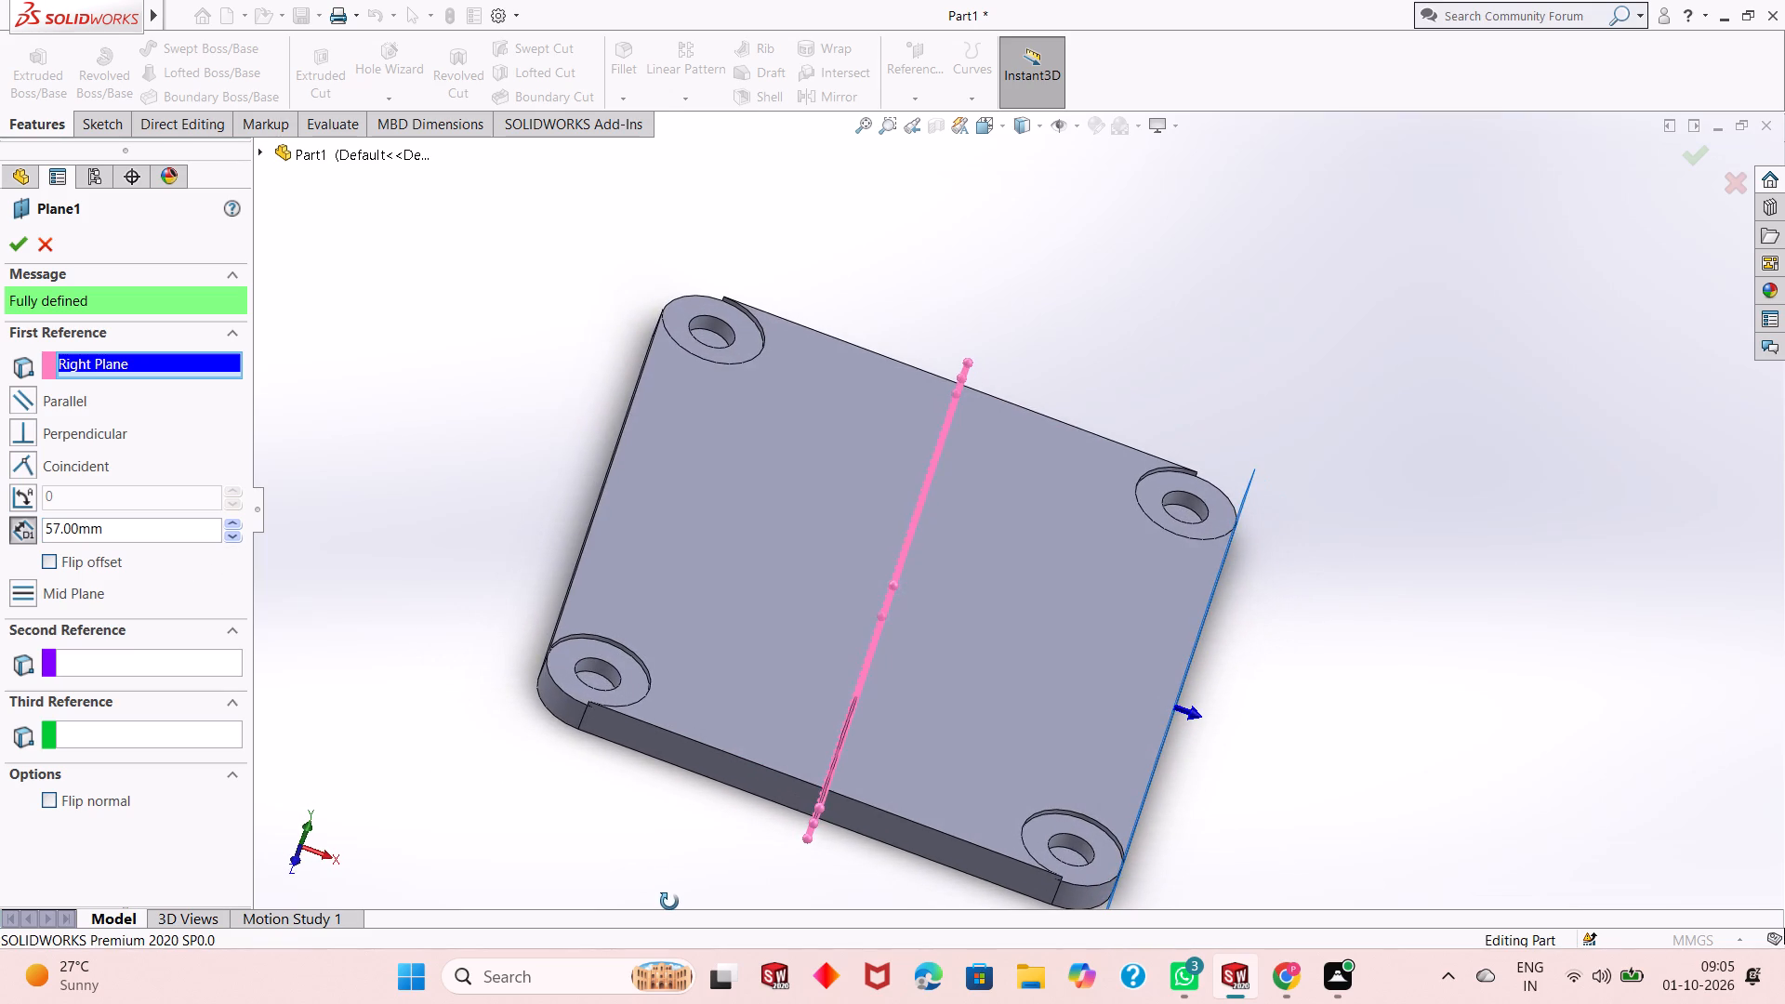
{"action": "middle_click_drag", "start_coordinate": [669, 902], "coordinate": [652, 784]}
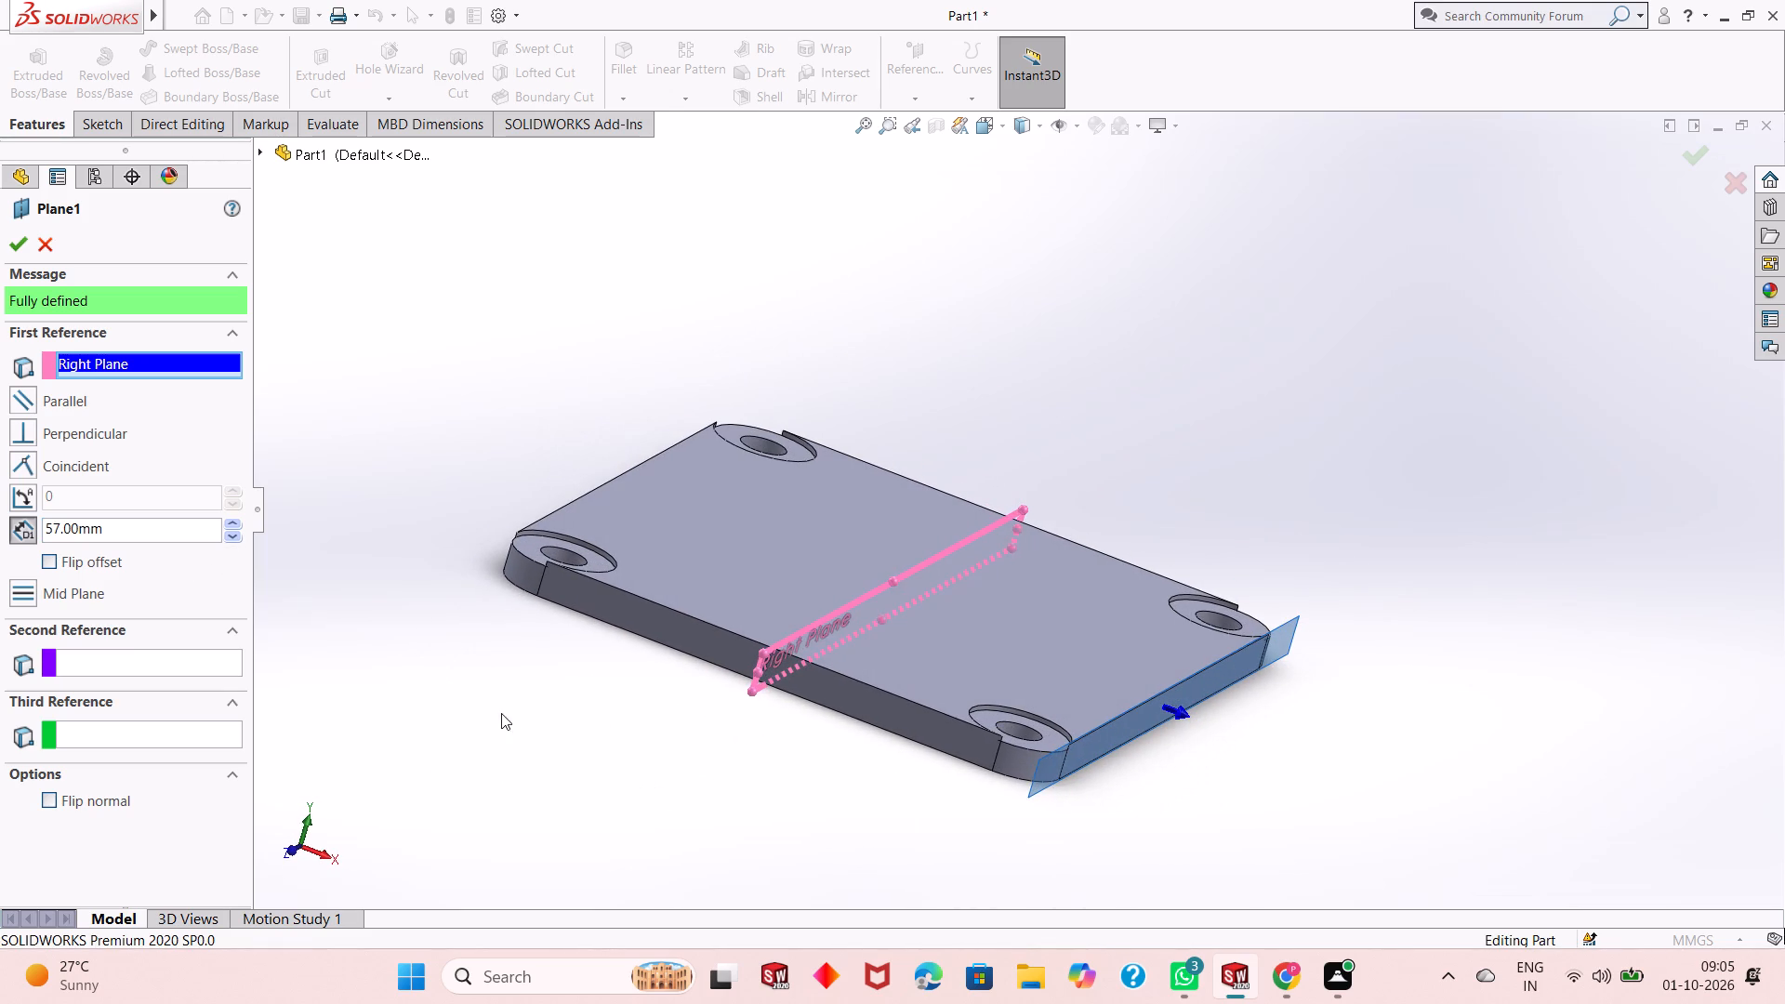
Set Plane1's offset from the Right Plane to 52 mm.
{"action": "double_click", "coordinate": [127, 519]}
{"action": "type", "text": "52"}
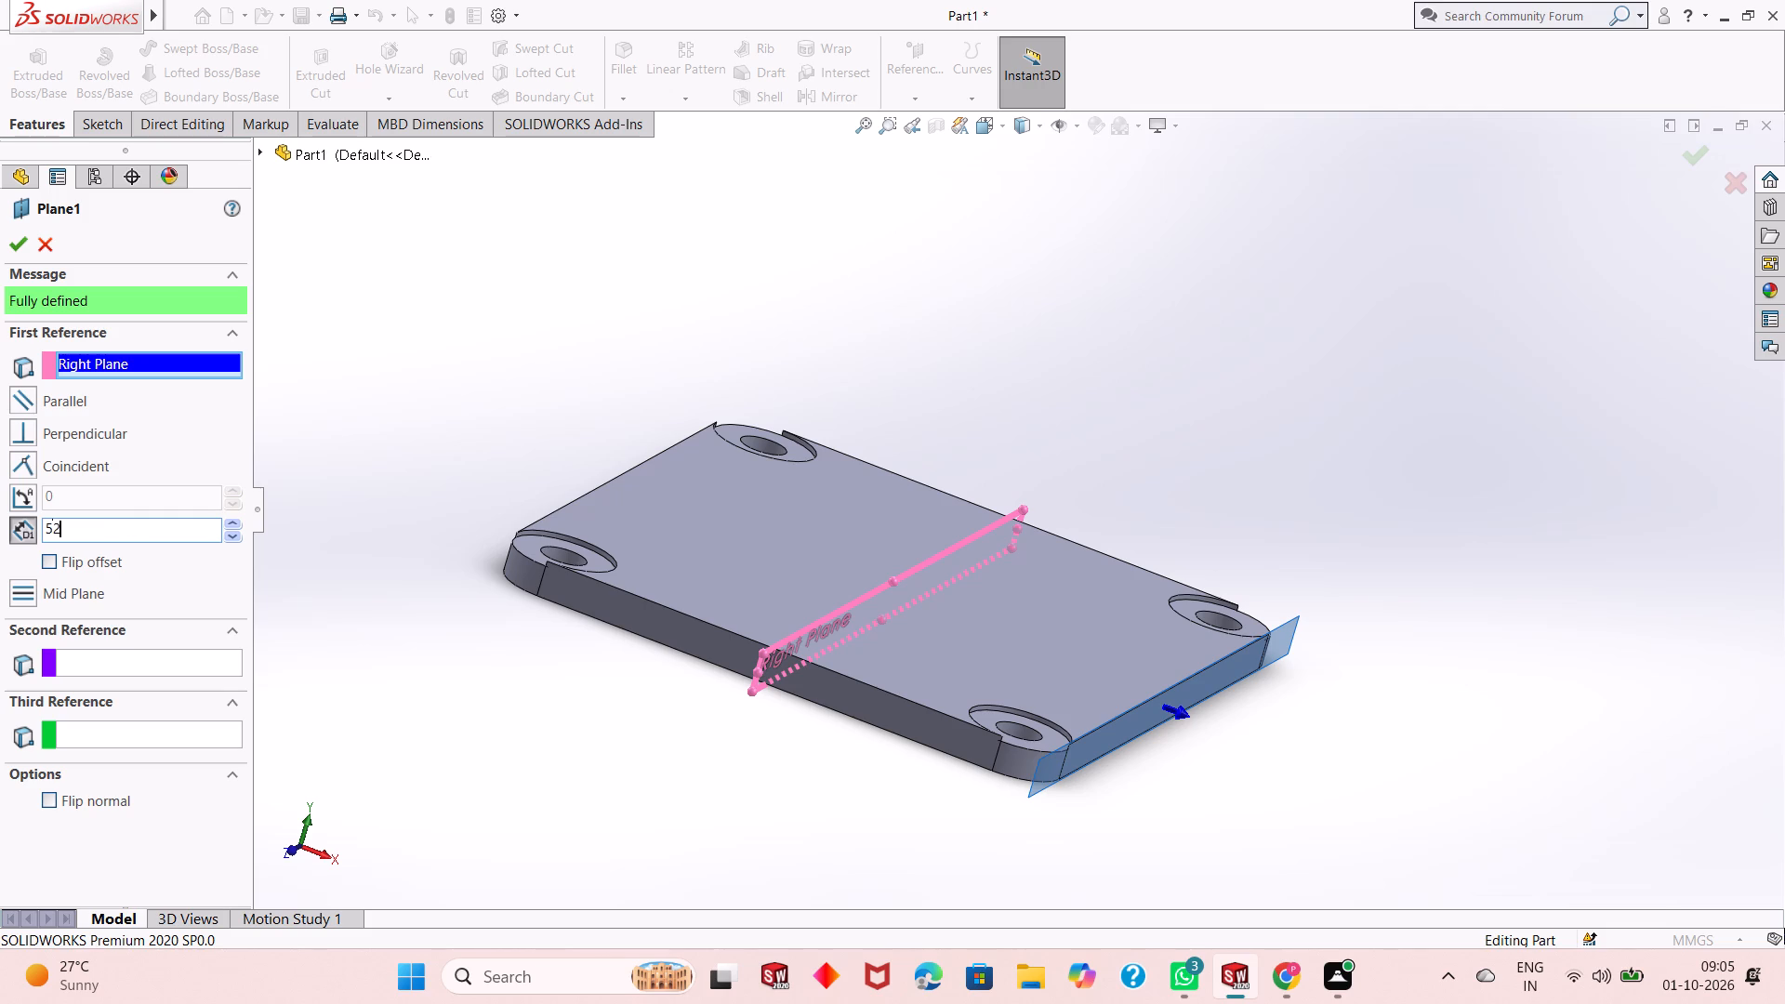
{"action": "key", "text": "Return"}
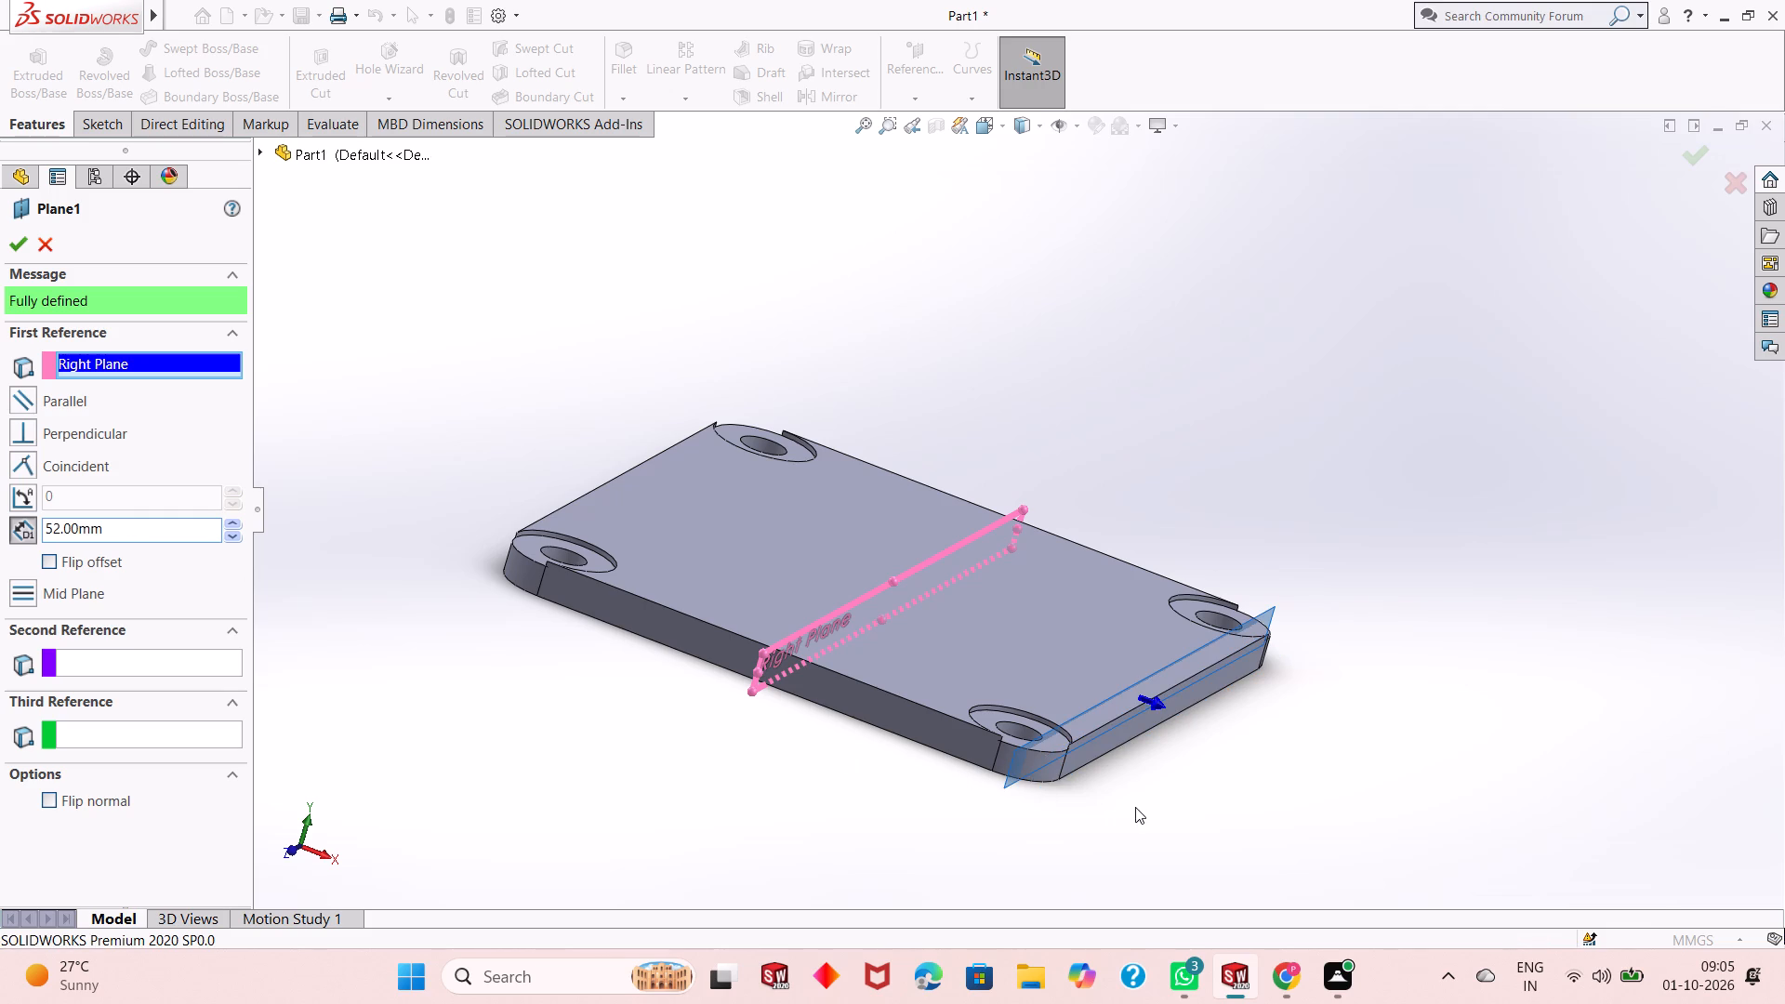
Examine the offset plane's position relative to the plate's side face and counterbored corner holes from several angles.
{"action": "middle_click_drag", "start_coordinate": [1138, 810], "coordinate": [1169, 823]}
{"action": "scroll", "coordinate": [1104, 715], "scroll_direction": "down", "scroll_amount": 4}
{"action": "scroll", "coordinate": [1208, 571], "scroll_direction": "down", "scroll_amount": 2}
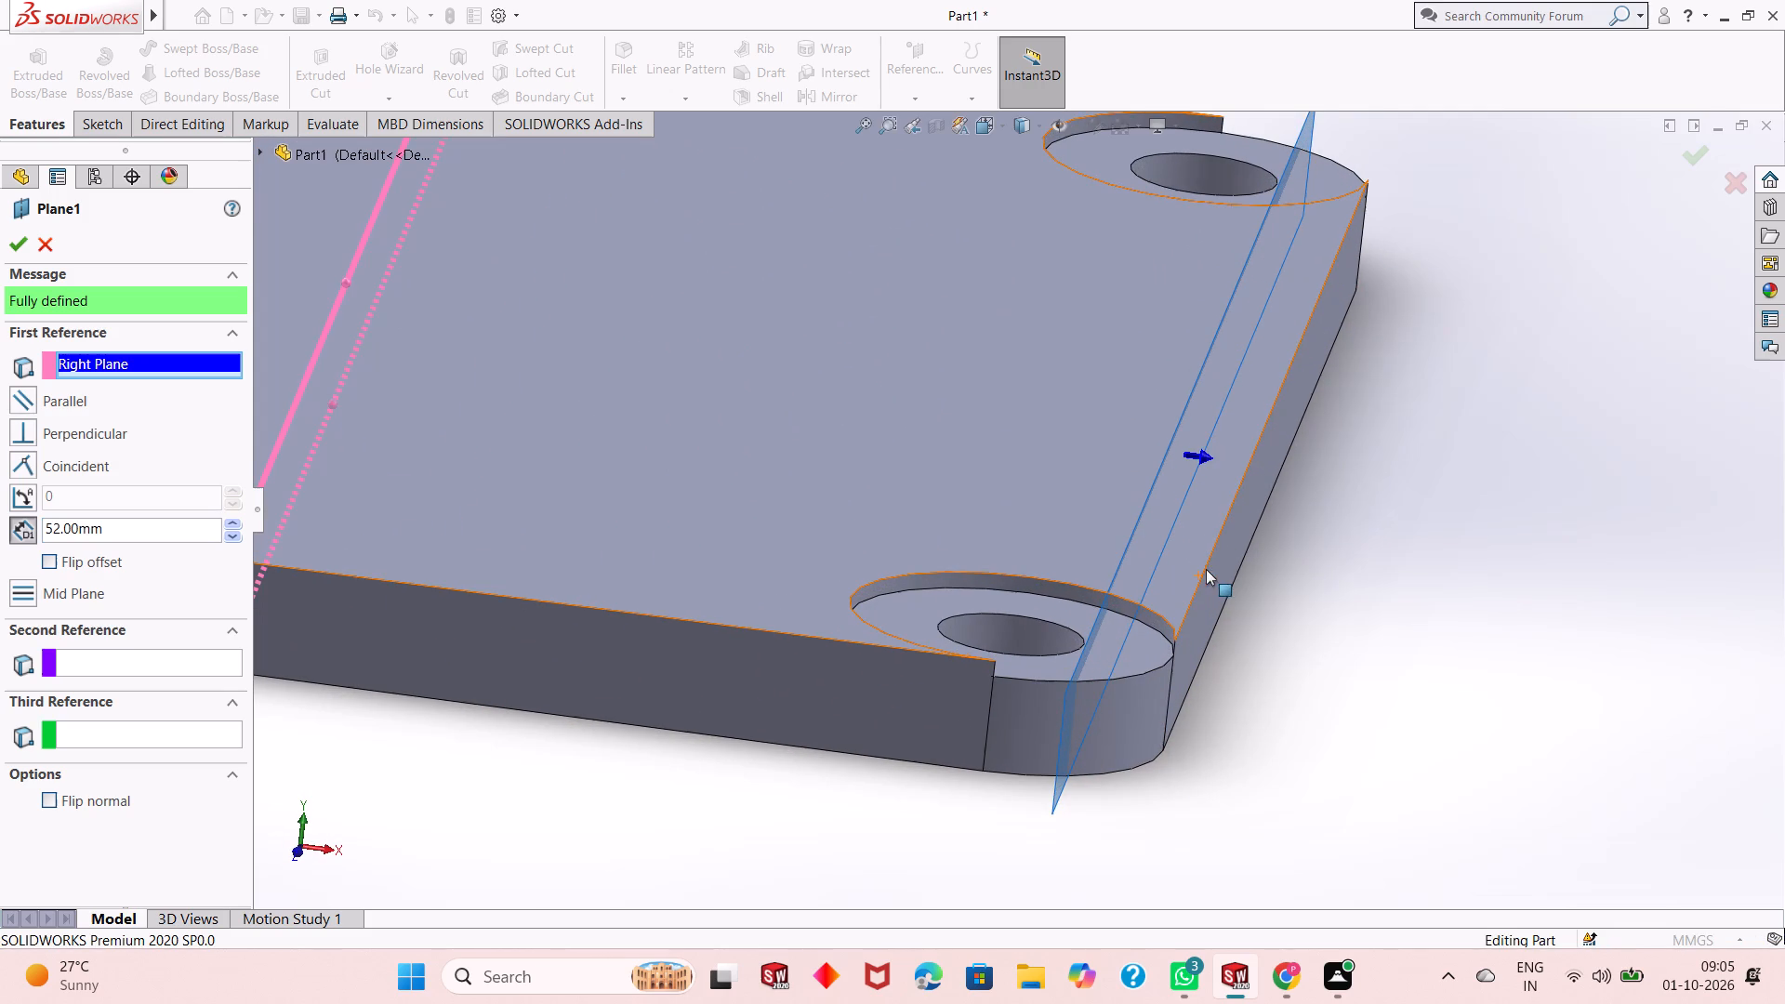
{"action": "scroll", "coordinate": [1083, 641], "scroll_direction": "down", "scroll_amount": 1}
{"action": "scroll", "coordinate": [1248, 686], "scroll_direction": "up", "scroll_amount": 1}
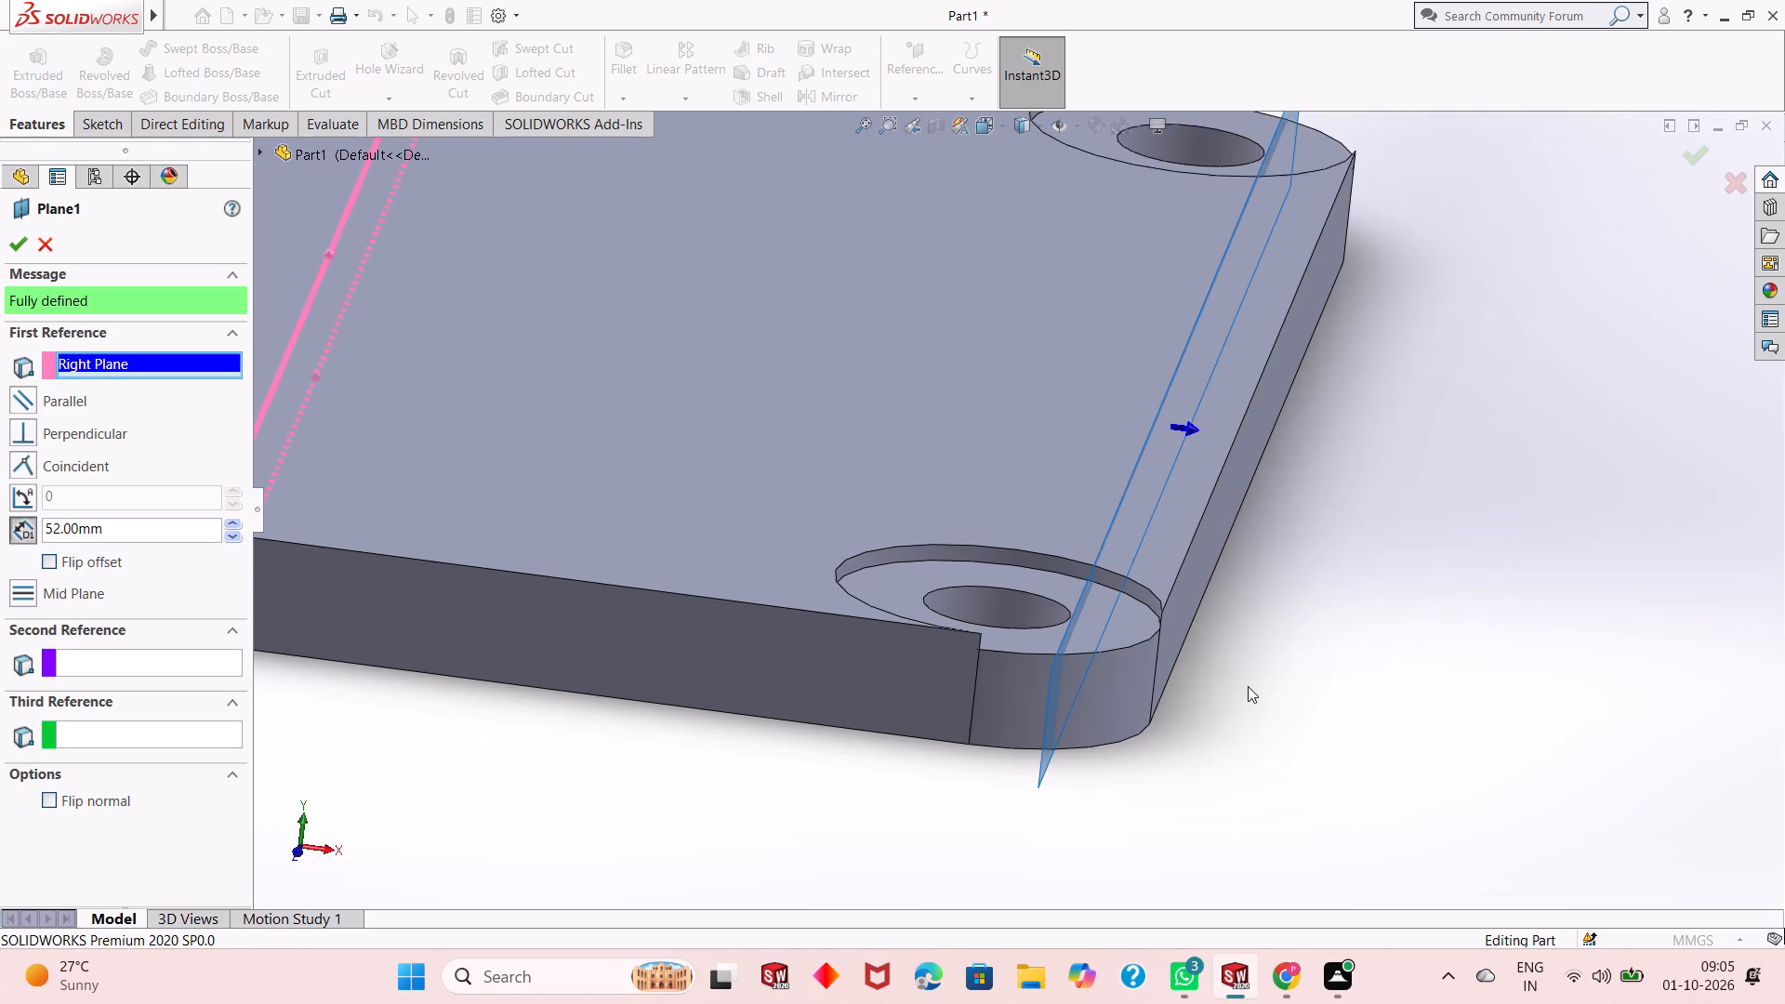
{"action": "scroll", "coordinate": [1249, 686], "scroll_direction": "up", "scroll_amount": 2}
{"action": "scroll", "coordinate": [1118, 686], "scroll_direction": "up", "scroll_amount": 4}
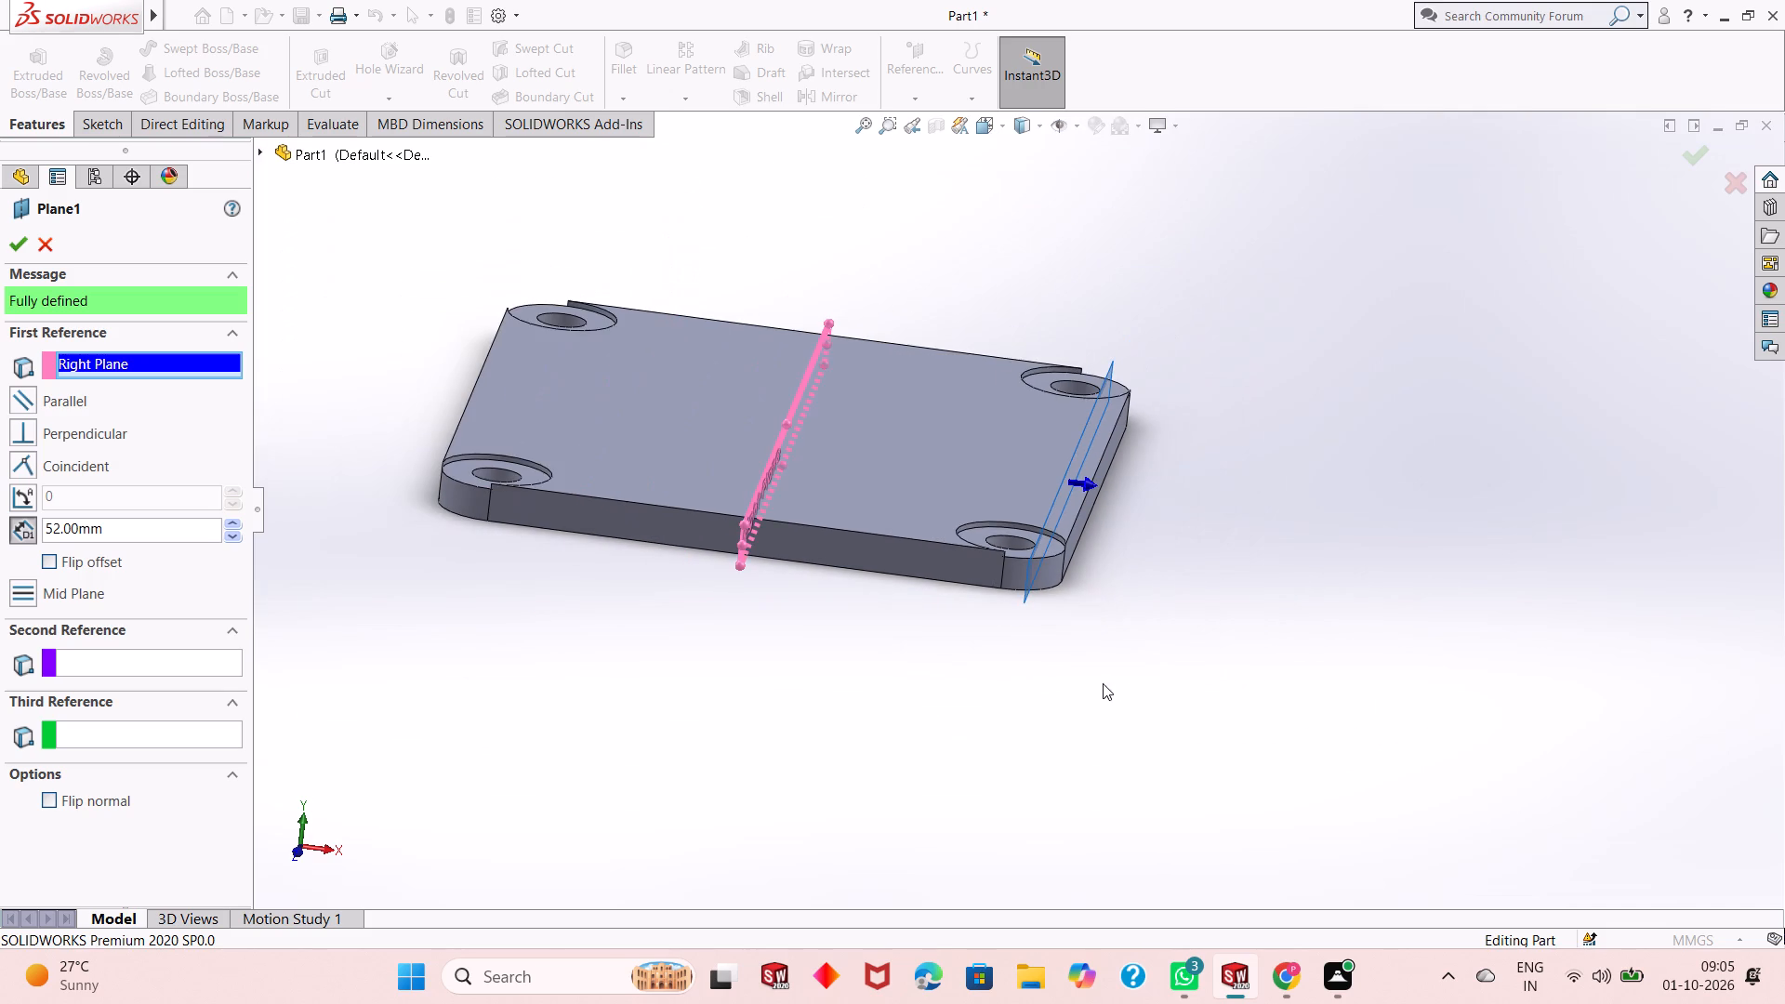
{"action": "scroll", "coordinate": [731, 446], "scroll_direction": "down", "scroll_amount": 1}
{"action": "middle_click_drag", "start_coordinate": [1203, 658], "coordinate": [1158, 667]}
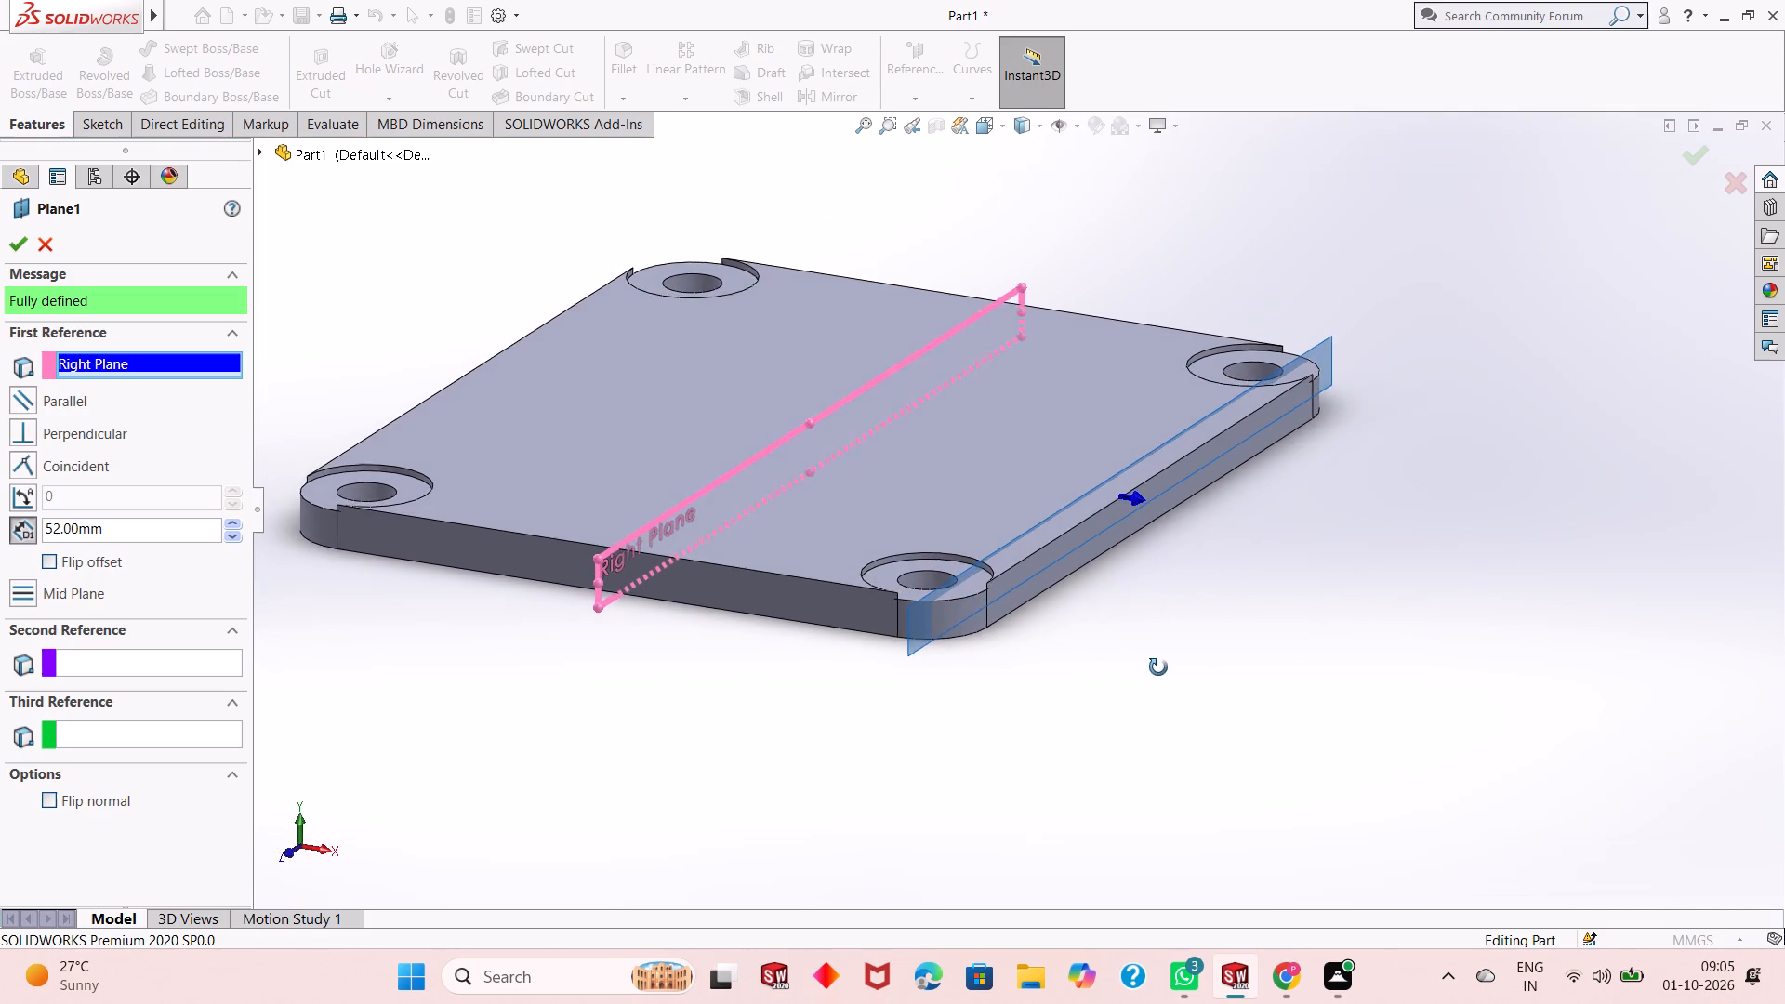
{"action": "middle_click_drag", "start_coordinate": [1158, 667], "coordinate": [1130, 753]}
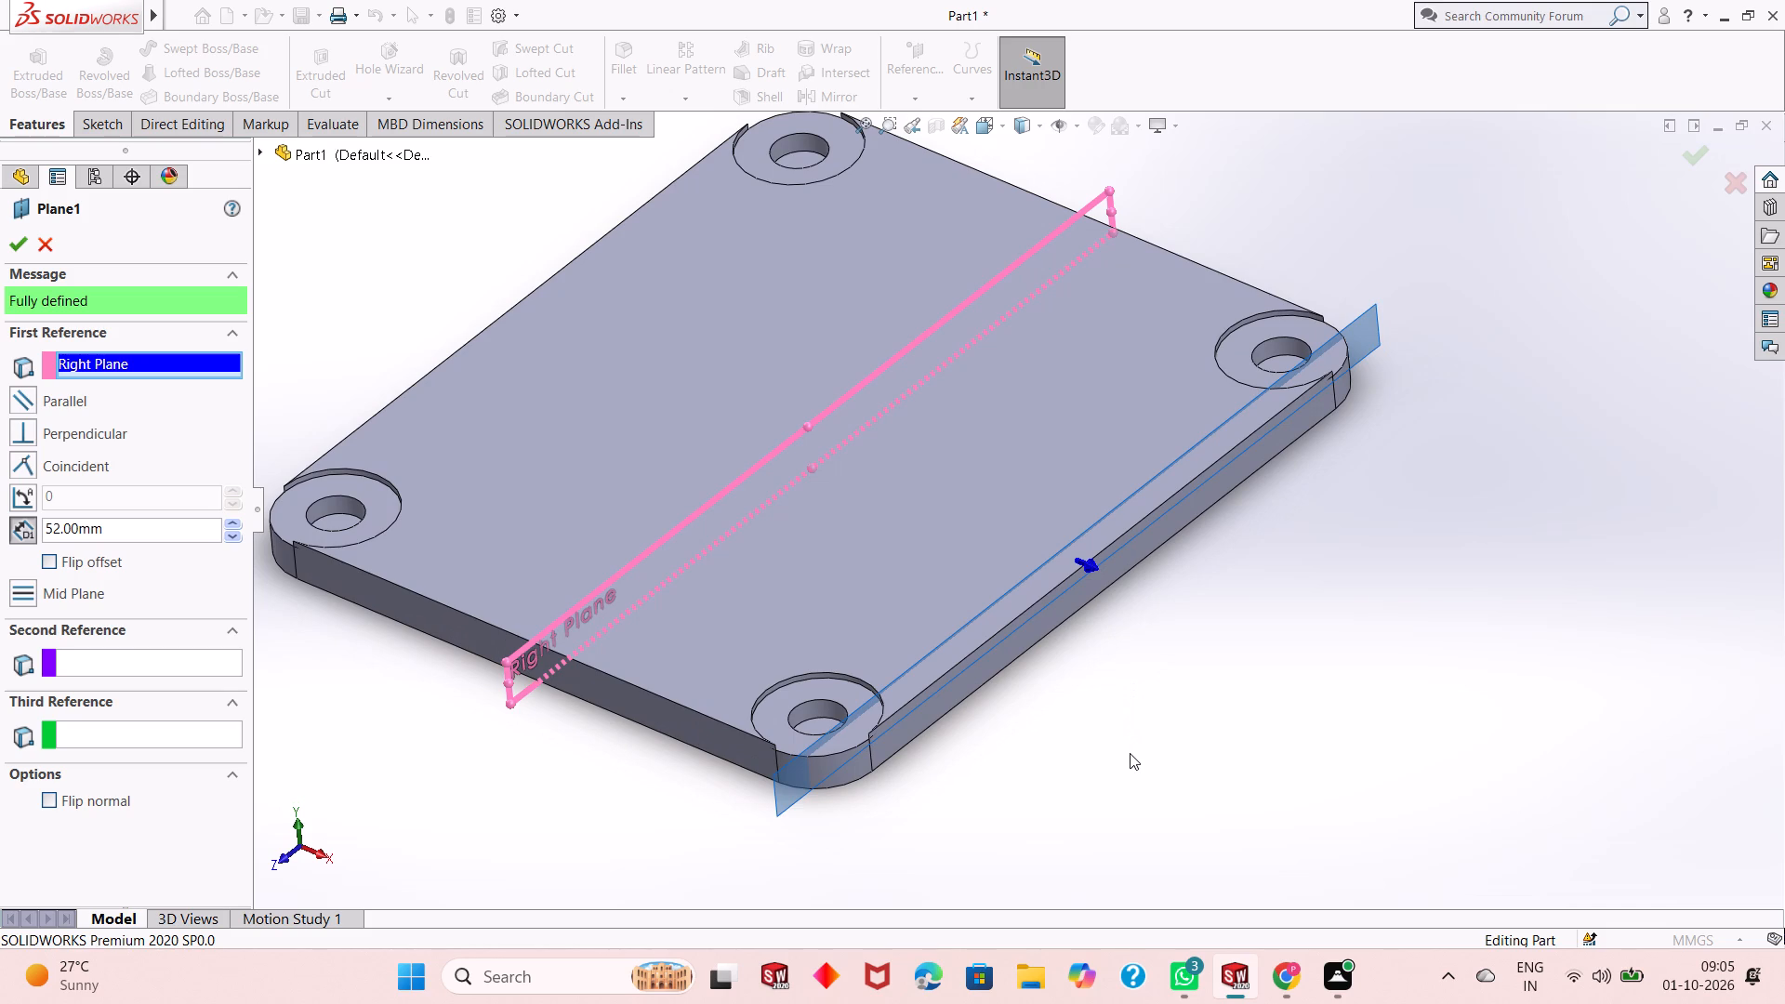
{"action": "scroll", "coordinate": [1130, 753], "scroll_direction": "down", "scroll_amount": 1}
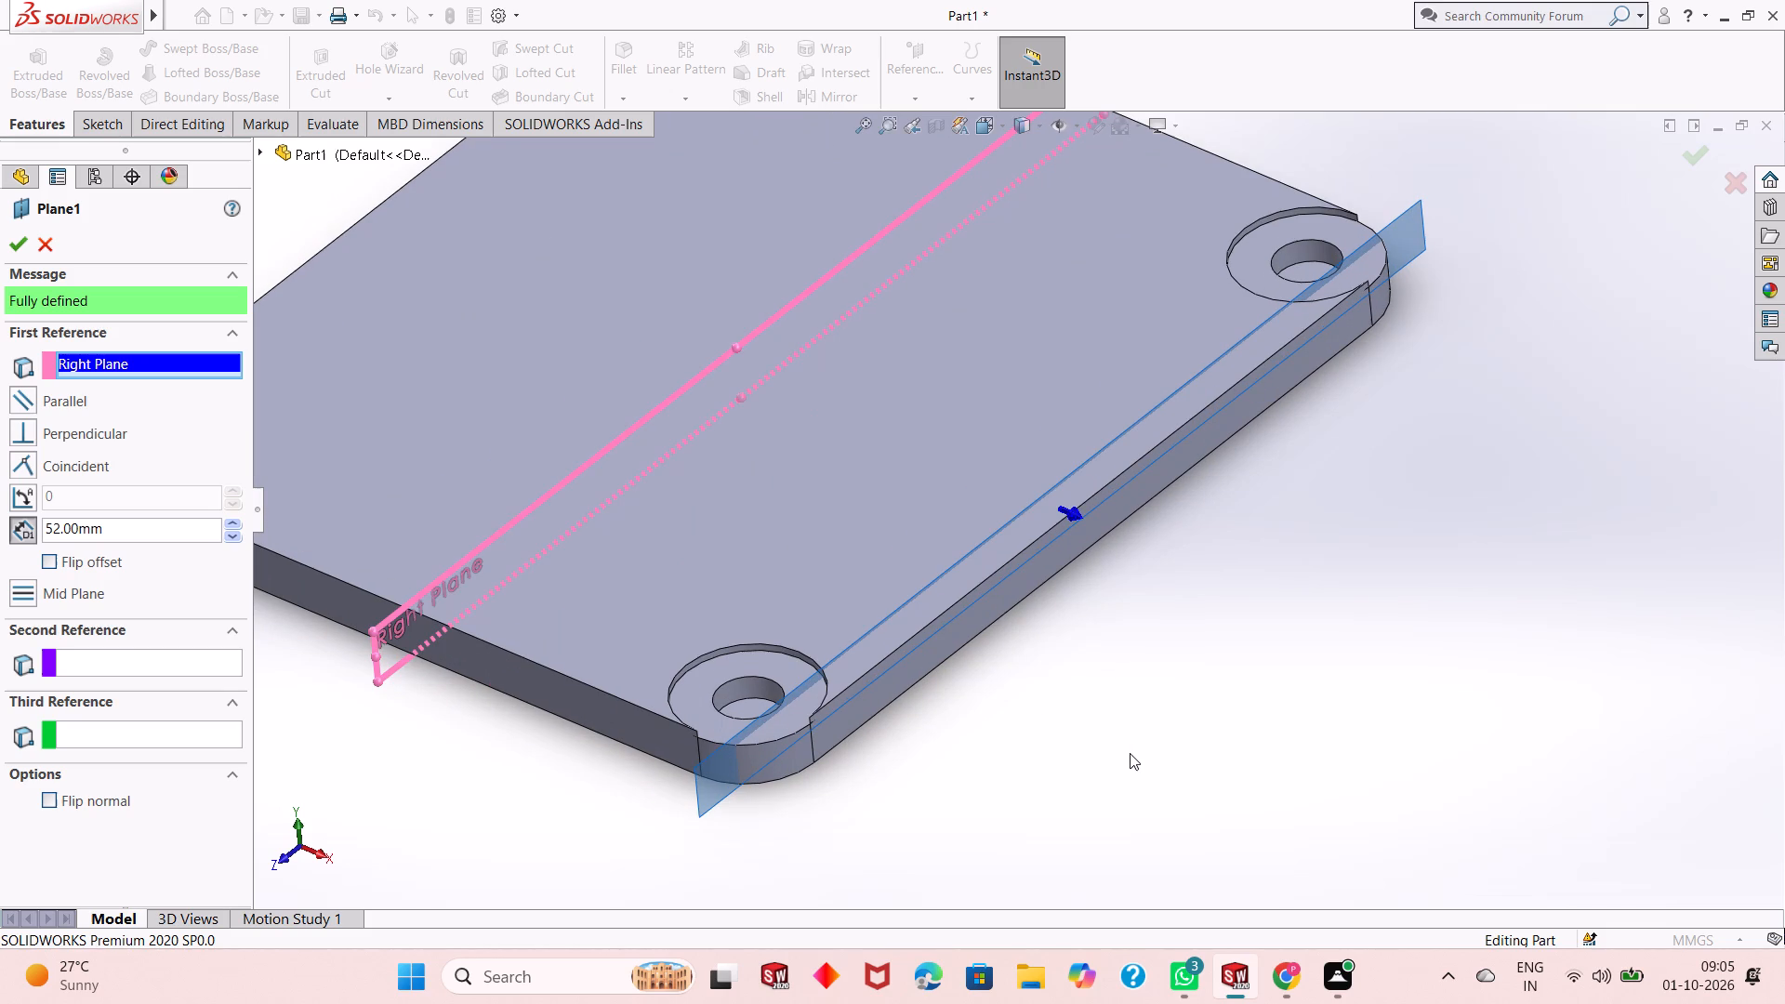
{"action": "scroll", "coordinate": [1130, 753], "scroll_direction": "down", "scroll_amount": 1}
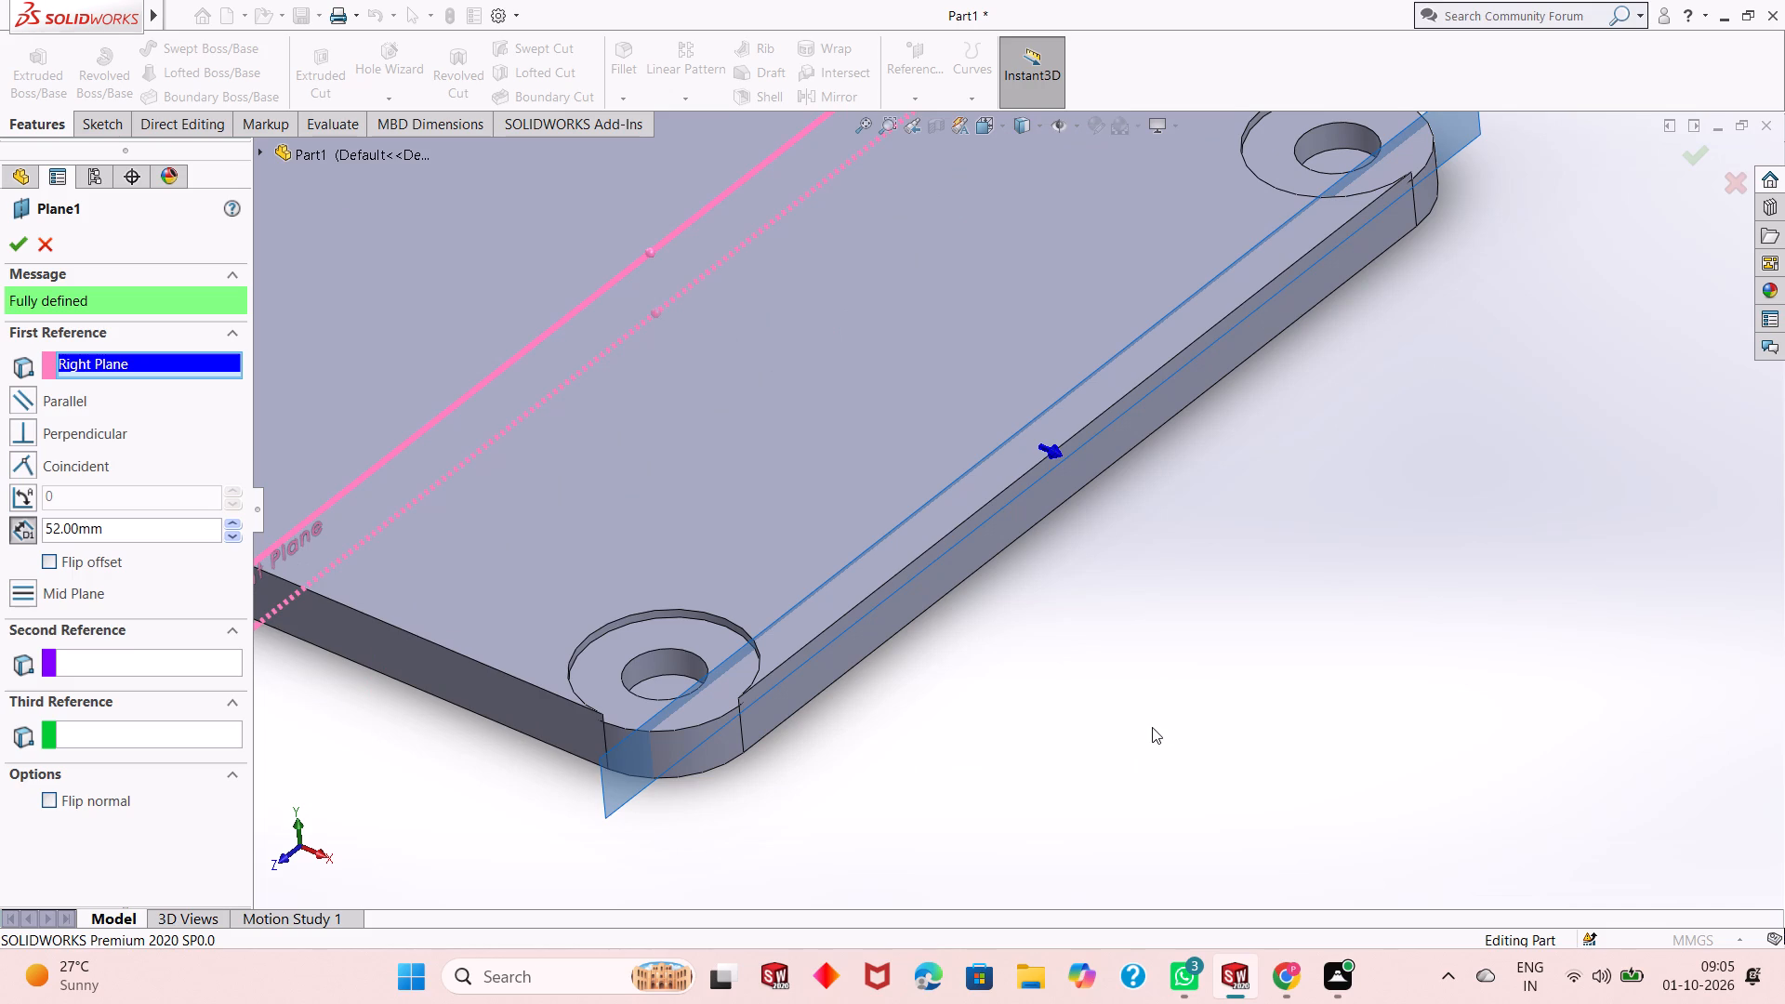
{"action": "middle_click_drag", "start_coordinate": [1150, 727], "coordinate": [1155, 694]}
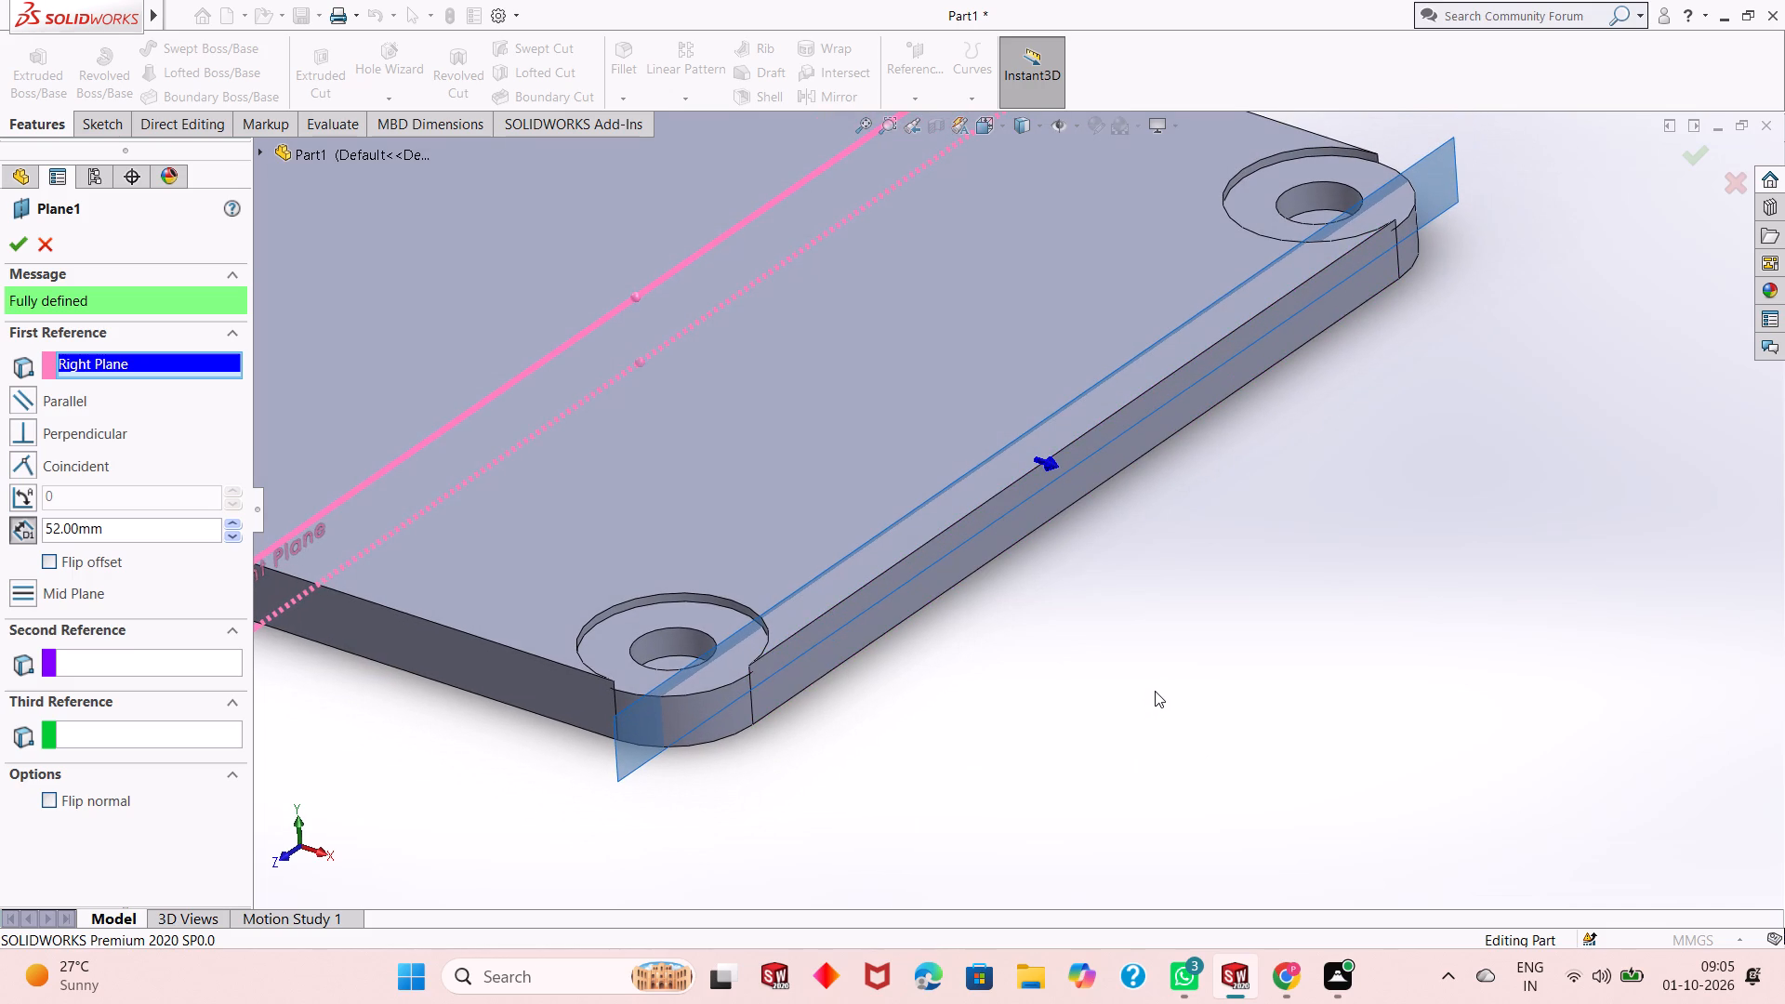
{"action": "scroll", "coordinate": [1155, 691], "scroll_direction": "up", "scroll_amount": 2}
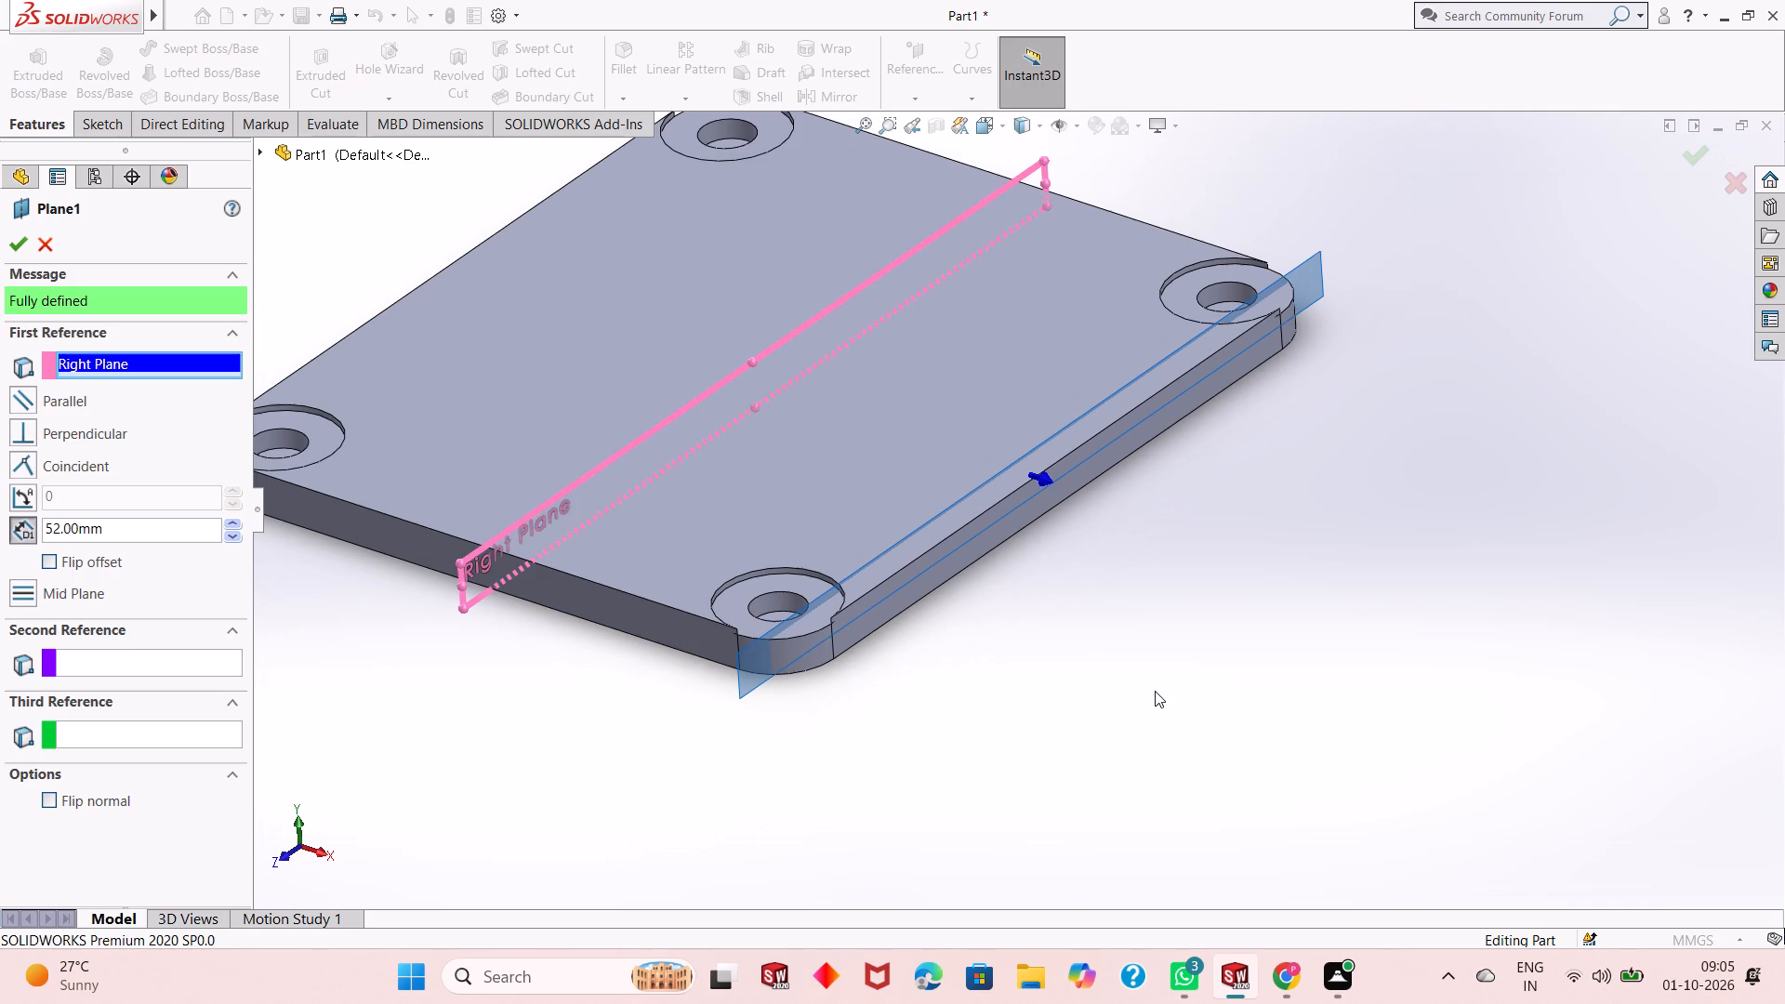
{"action": "scroll", "coordinate": [1155, 691], "scroll_direction": "up", "scroll_amount": 1}
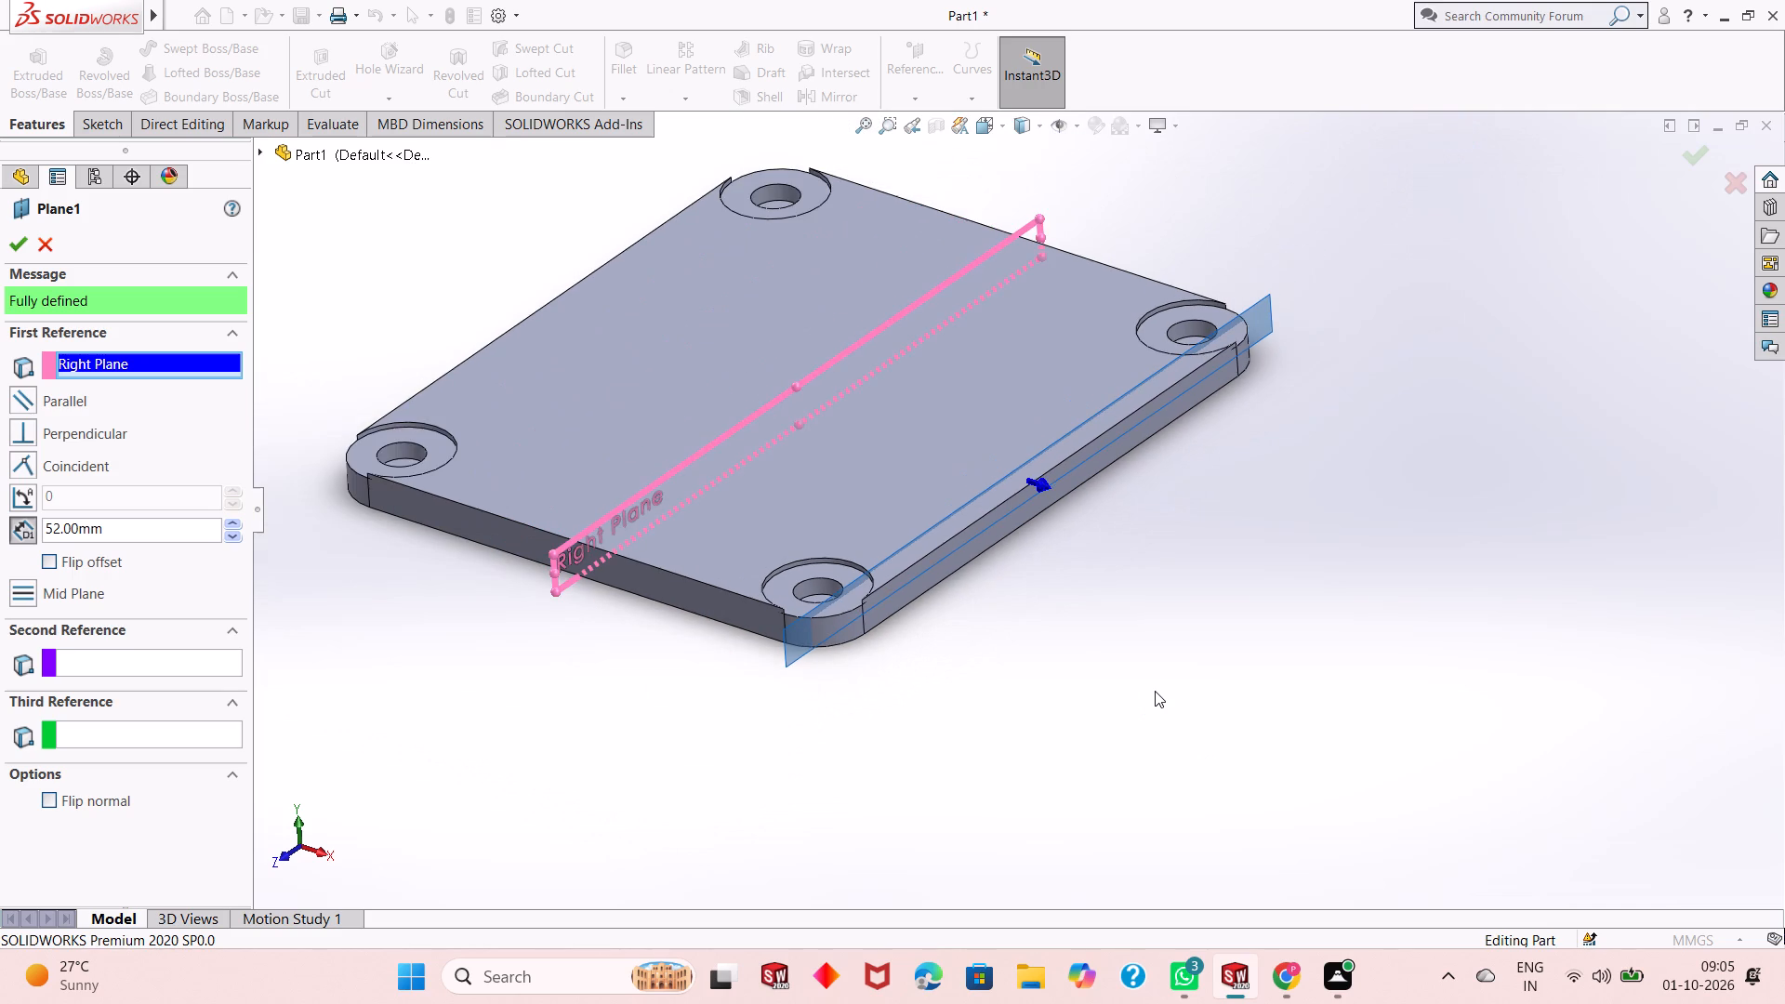
{"action": "scroll", "coordinate": [1155, 691], "scroll_direction": "down", "scroll_amount": 2}
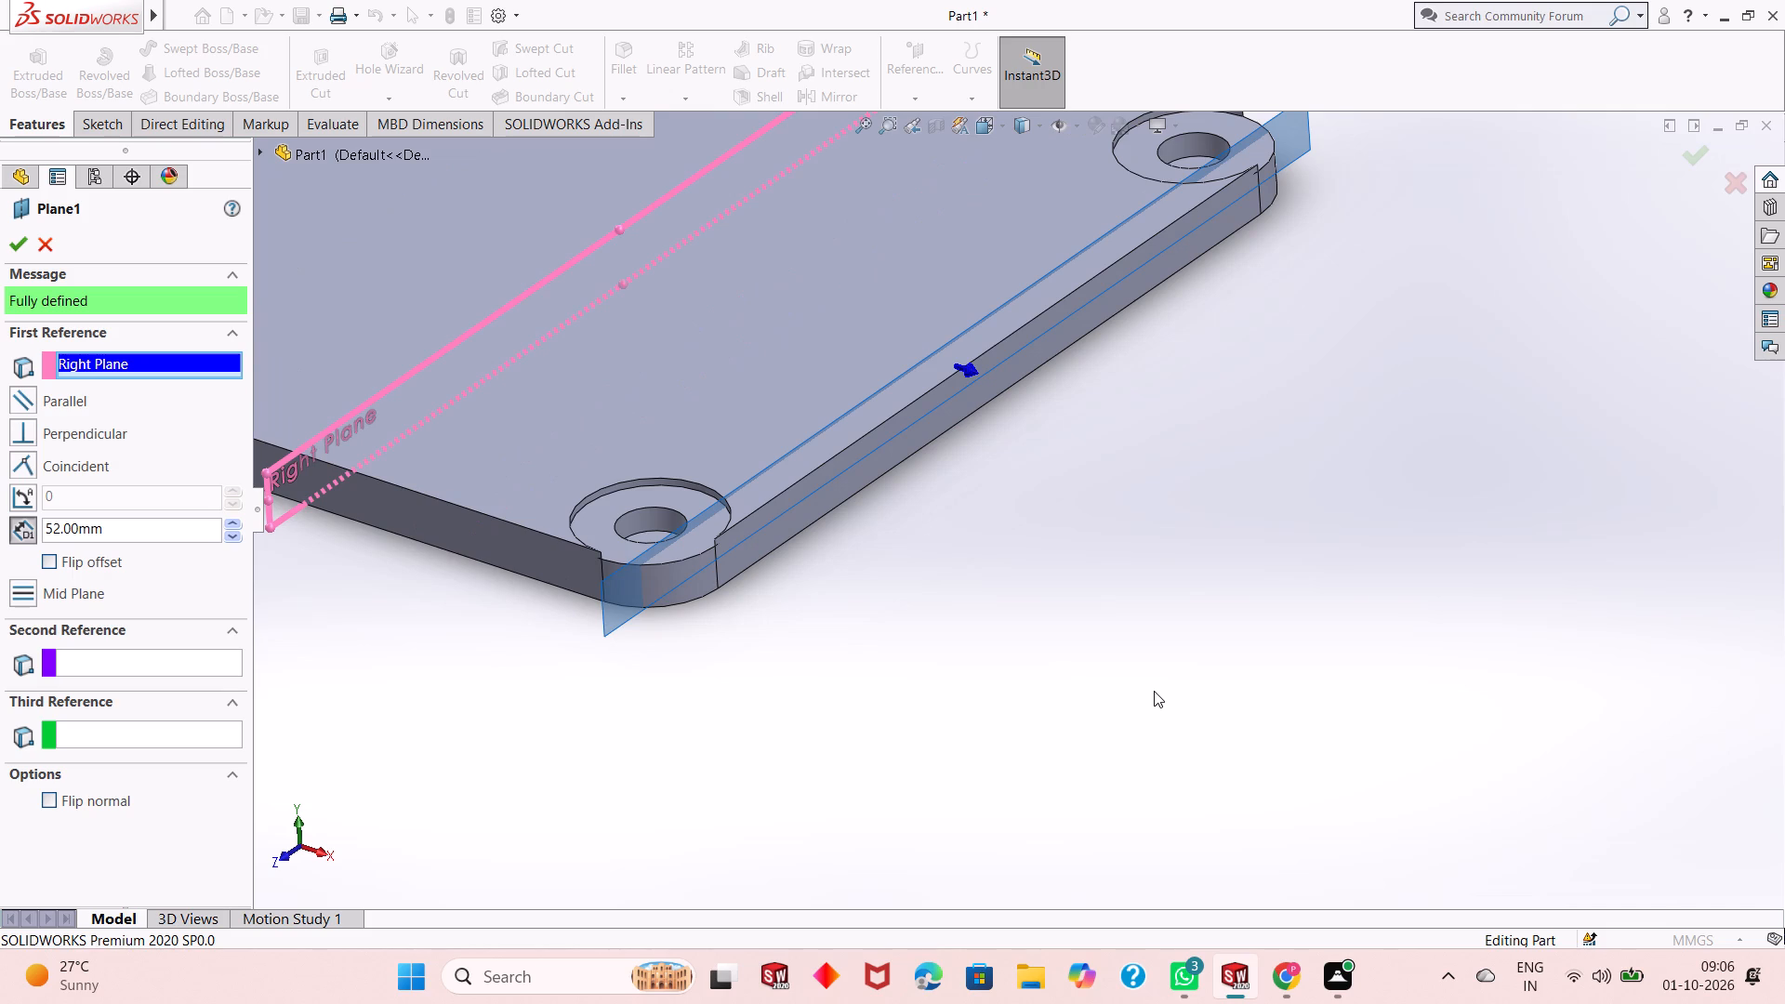
{"action": "middle_click_drag", "start_coordinate": [1040, 662], "coordinate": [1104, 630]}
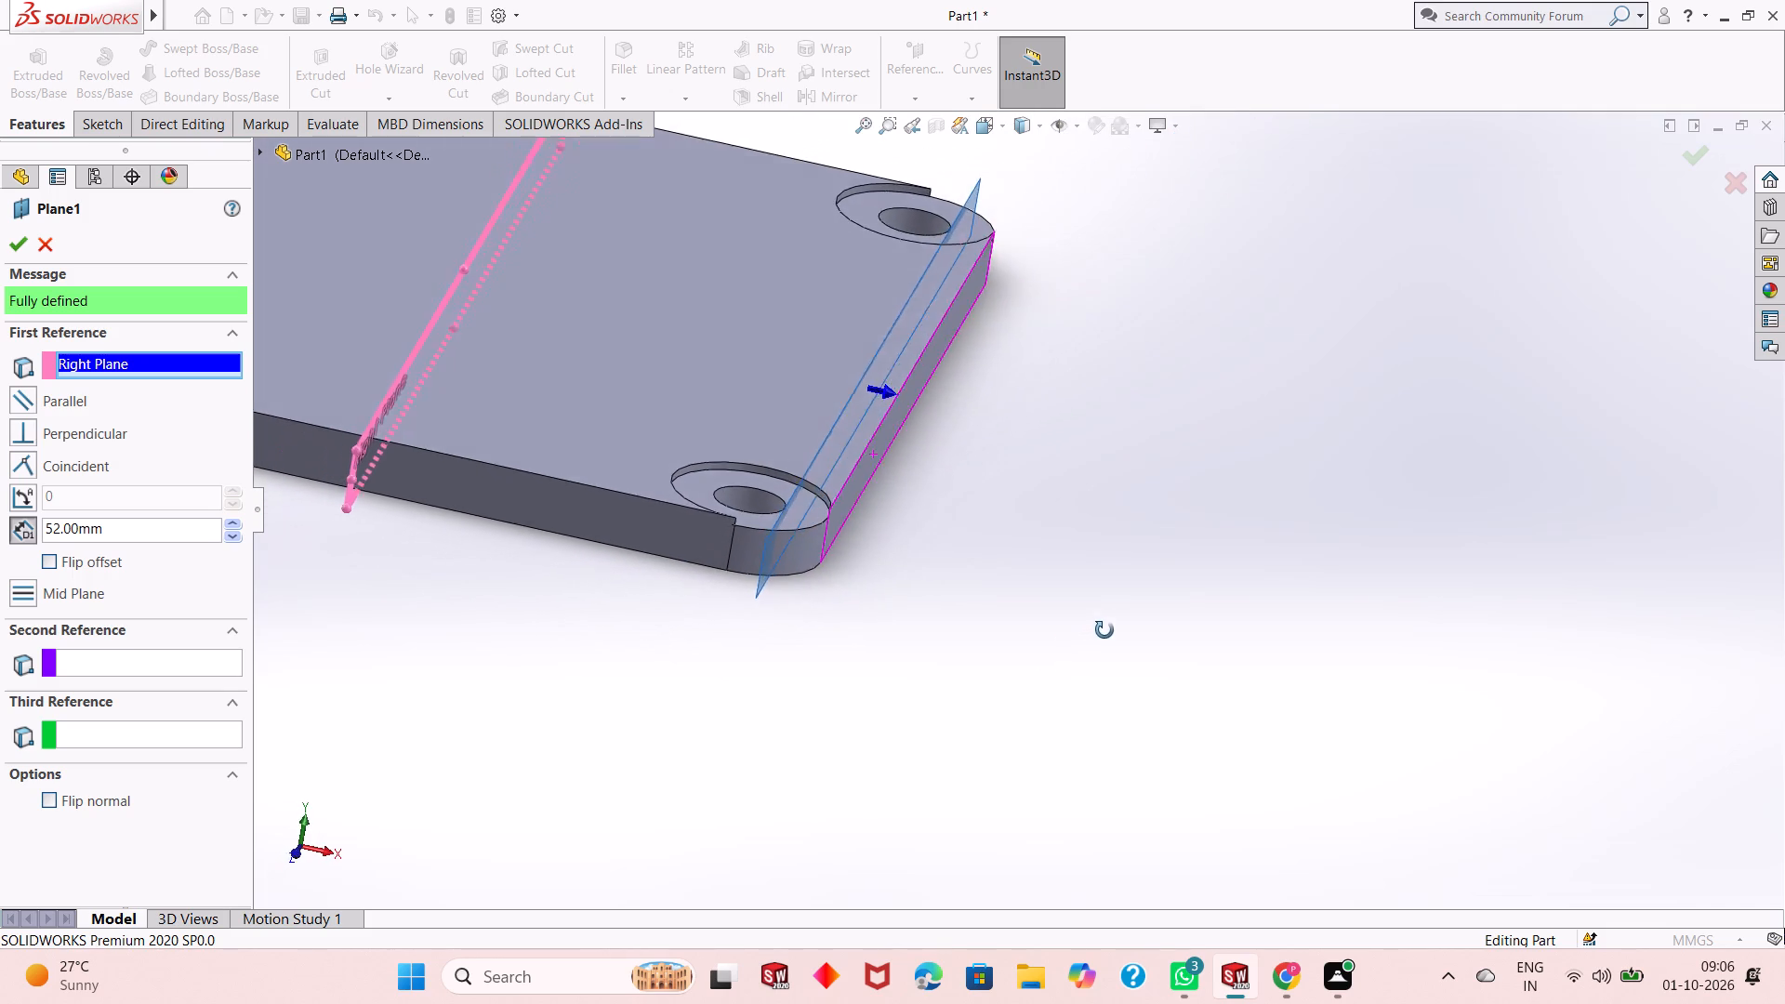
{"action": "middle_click_drag", "start_coordinate": [1104, 630], "coordinate": [1112, 657]}
{"action": "scroll", "coordinate": [813, 441], "scroll_direction": "down", "scroll_amount": 3}
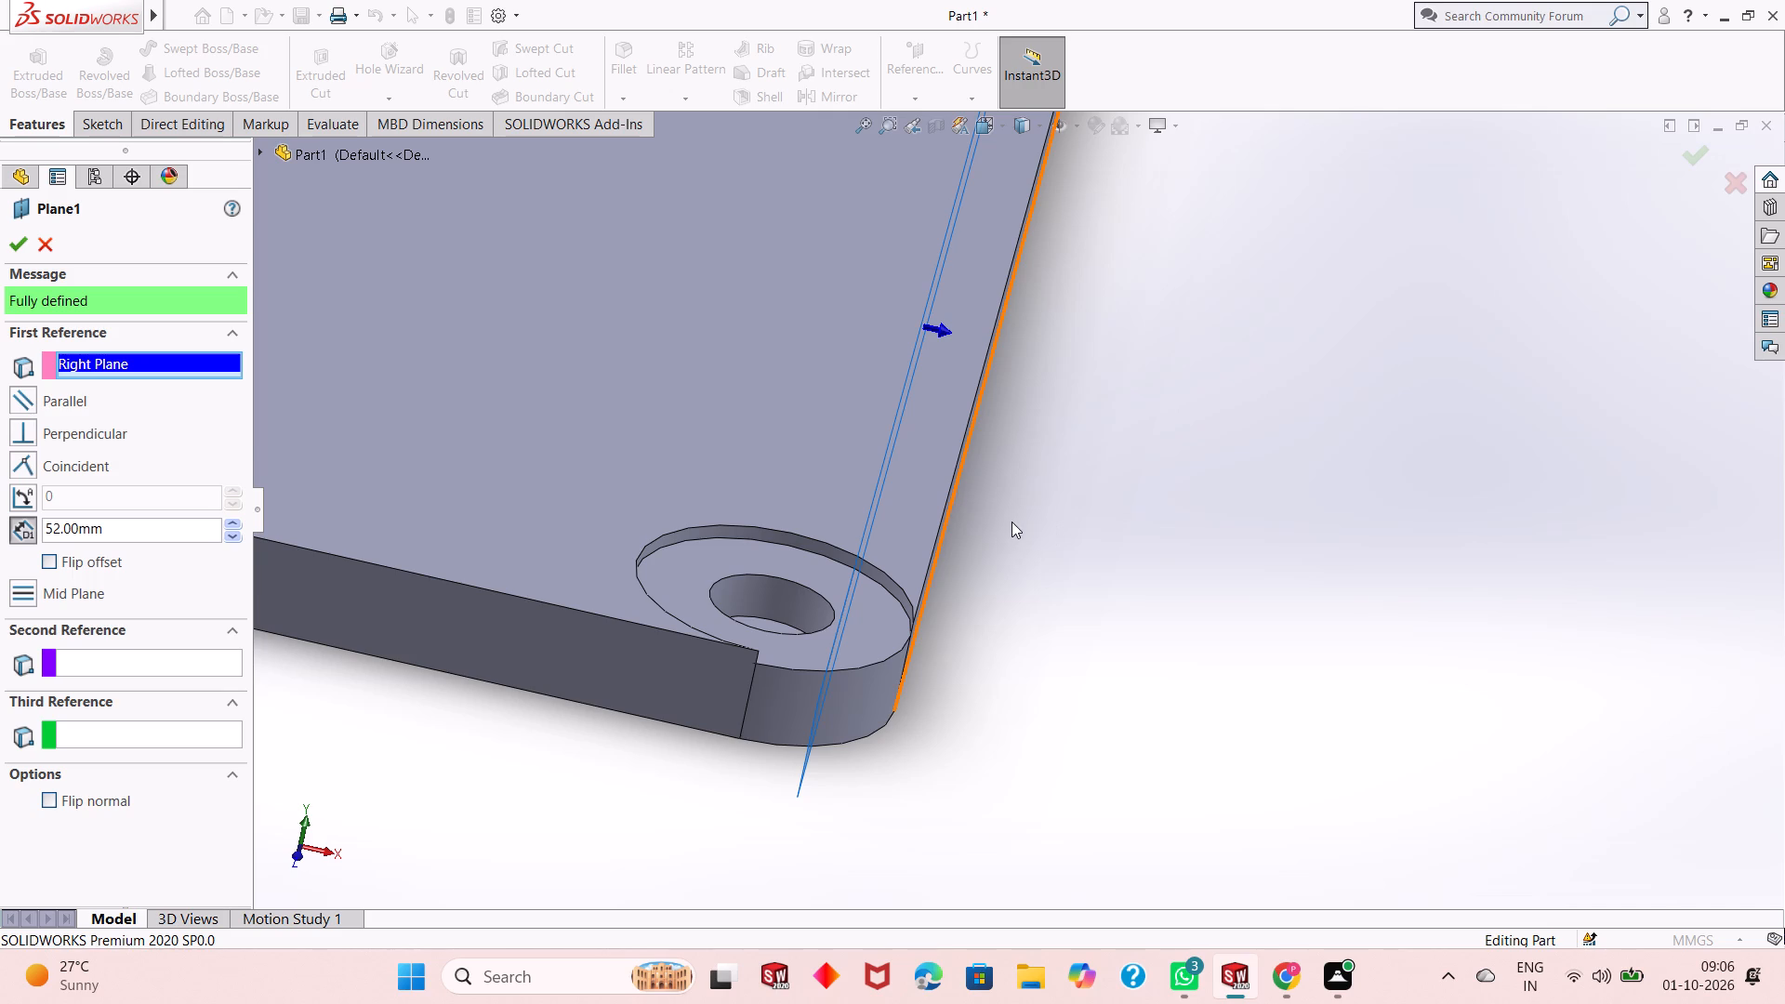
{"action": "scroll", "coordinate": [1013, 551], "scroll_direction": "up", "scroll_amount": 6}
{"action": "middle_click_drag", "start_coordinate": [1049, 482], "coordinate": [1016, 370]}
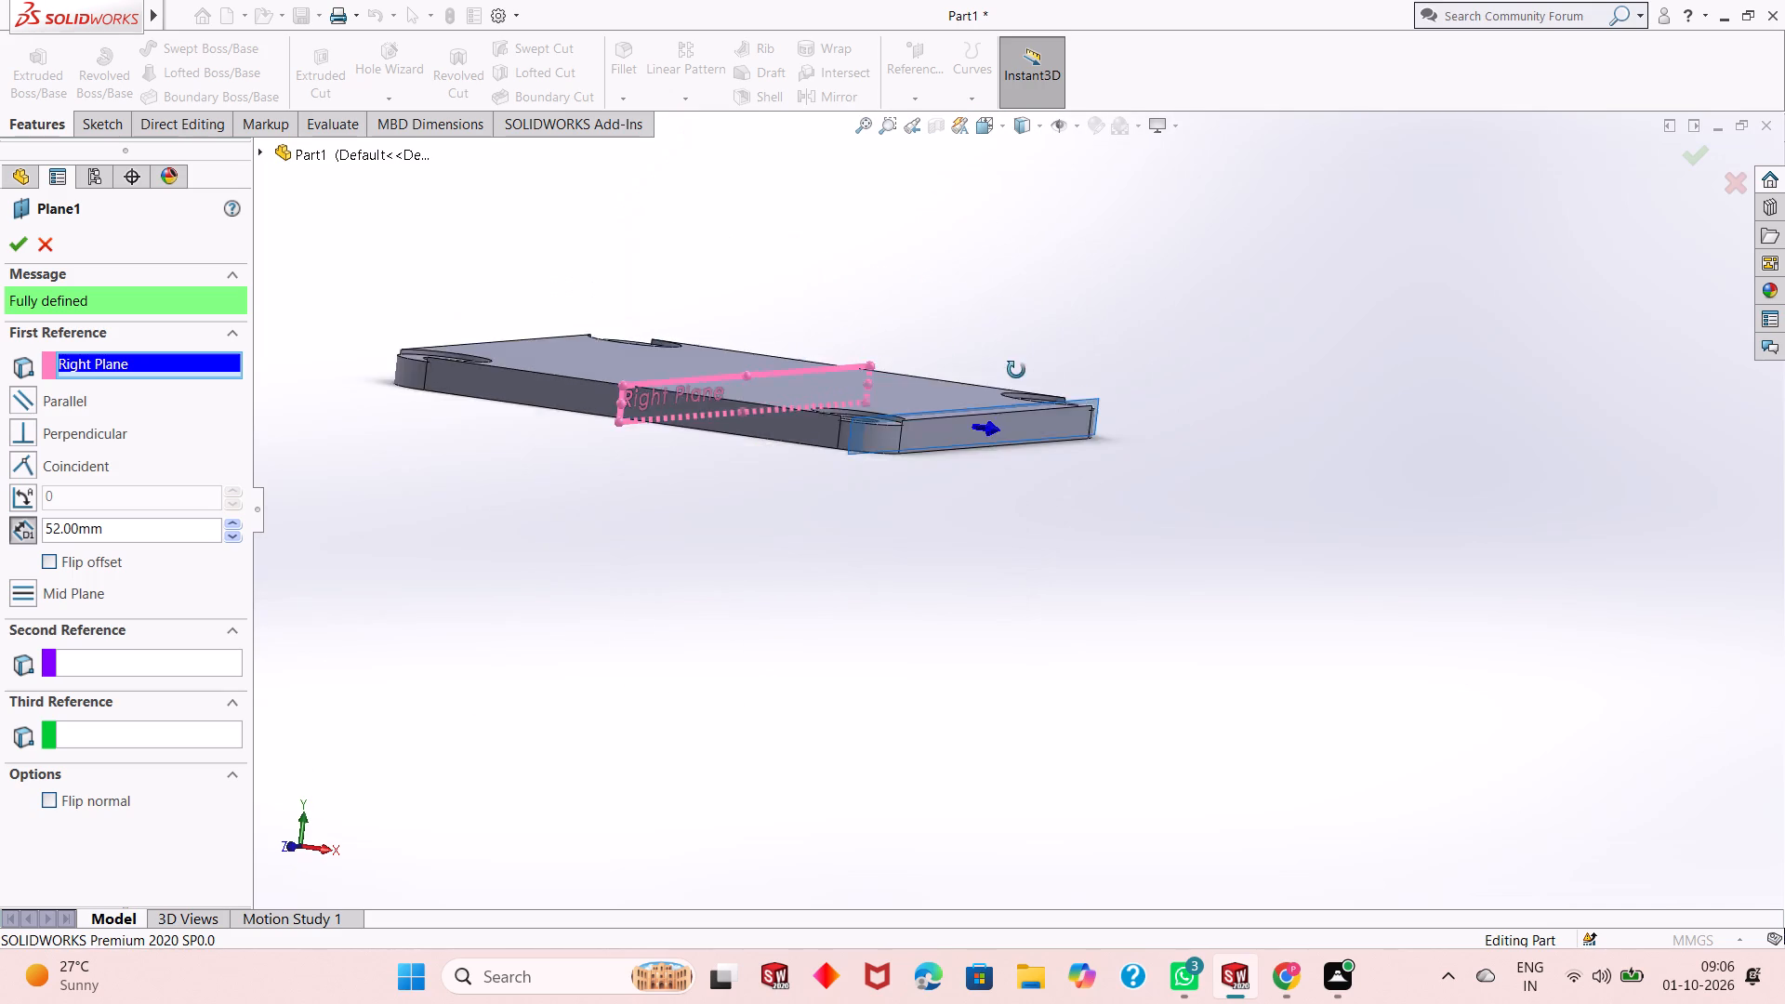
{"action": "middle_click_drag", "start_coordinate": [1016, 370], "coordinate": [1003, 421]}
Accept the edited Plane1 definition.
{"action": "left_click", "coordinate": [17, 239]}
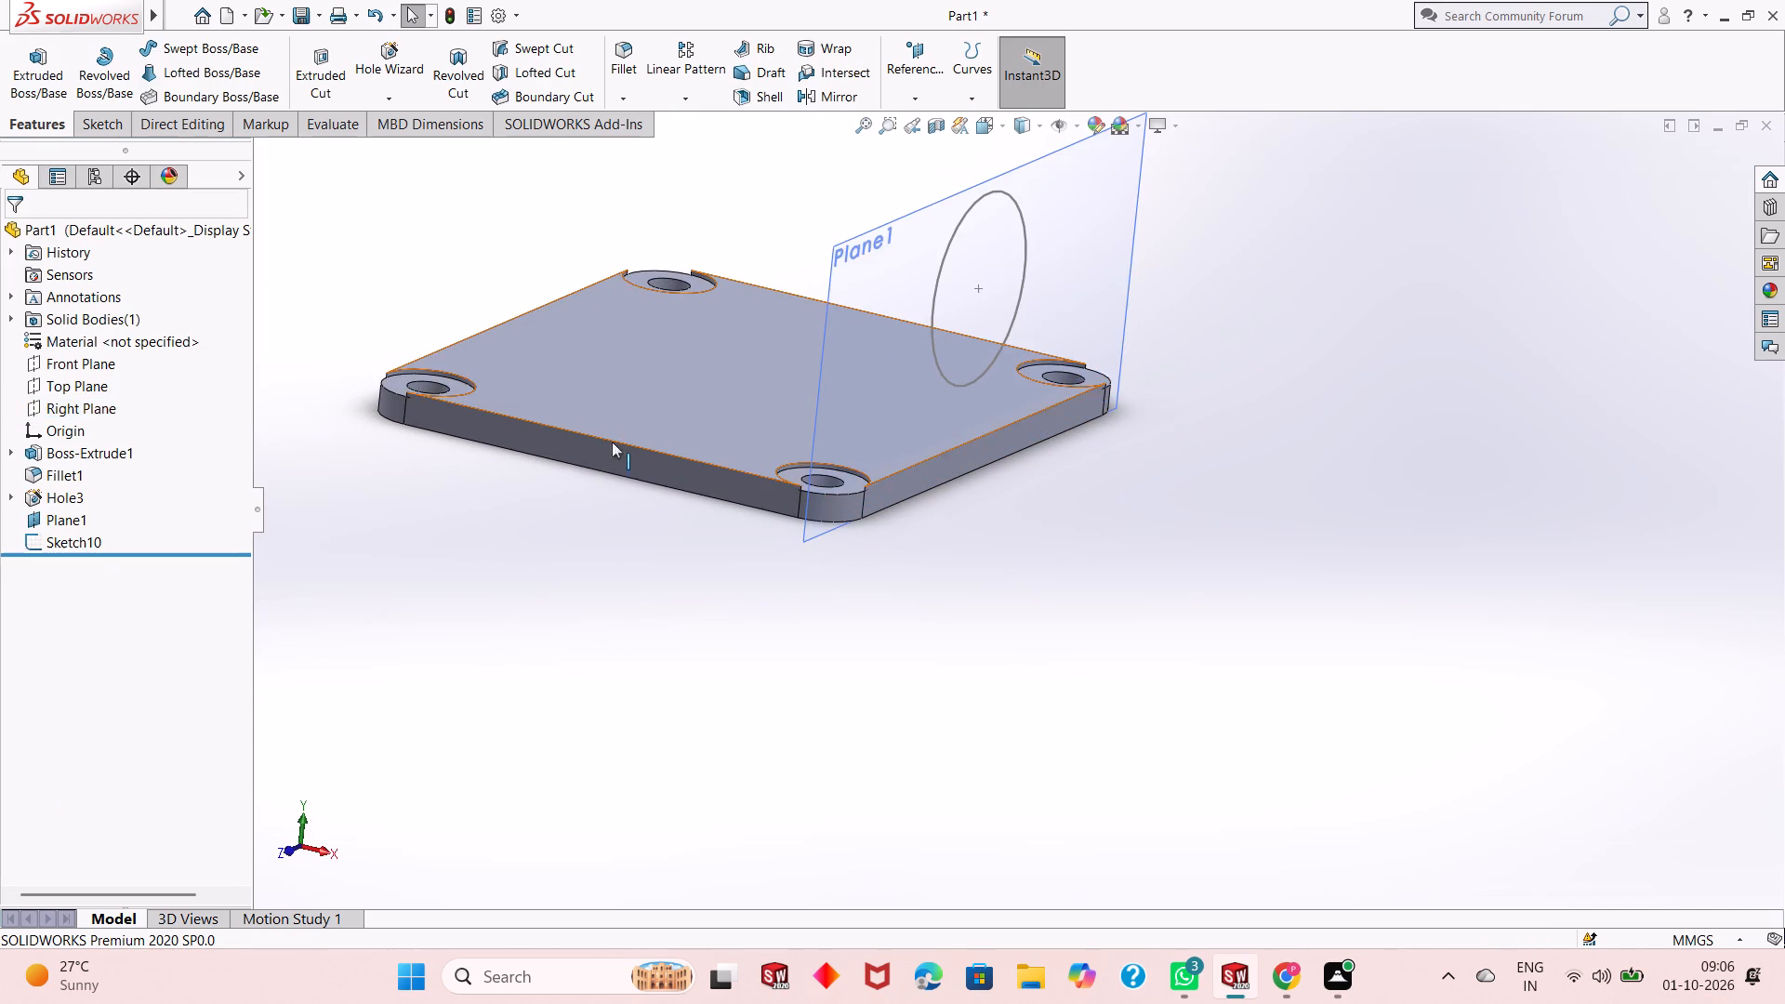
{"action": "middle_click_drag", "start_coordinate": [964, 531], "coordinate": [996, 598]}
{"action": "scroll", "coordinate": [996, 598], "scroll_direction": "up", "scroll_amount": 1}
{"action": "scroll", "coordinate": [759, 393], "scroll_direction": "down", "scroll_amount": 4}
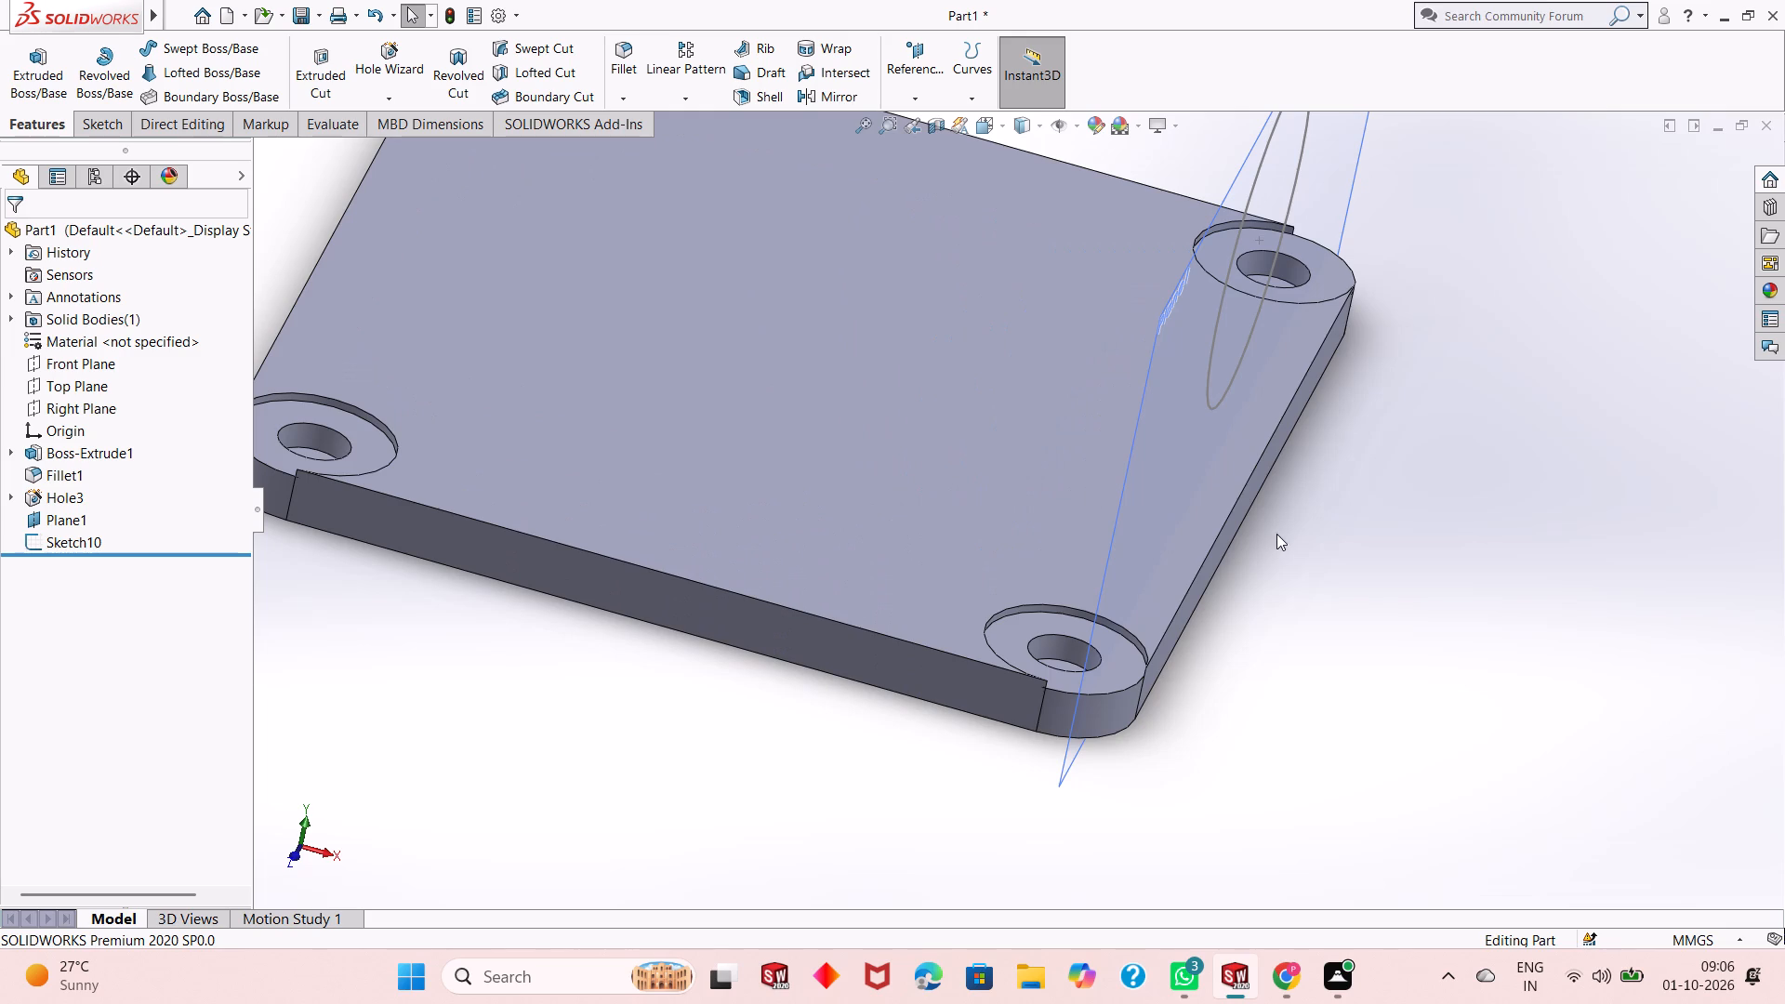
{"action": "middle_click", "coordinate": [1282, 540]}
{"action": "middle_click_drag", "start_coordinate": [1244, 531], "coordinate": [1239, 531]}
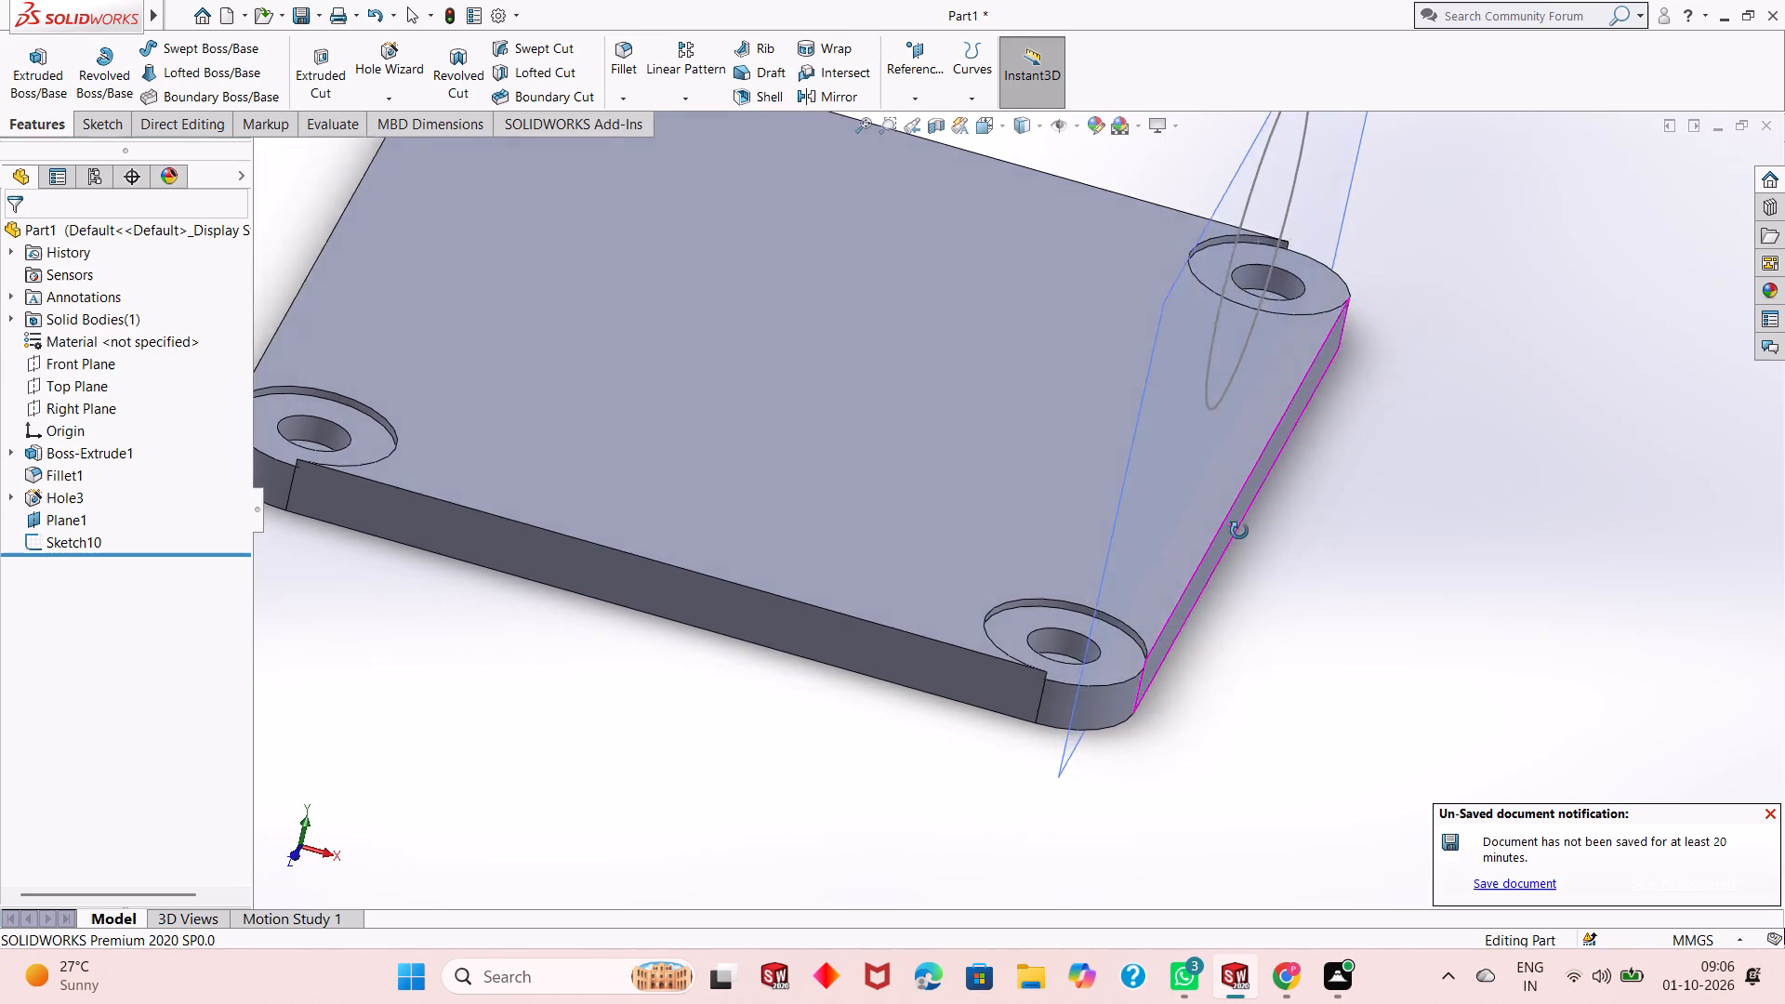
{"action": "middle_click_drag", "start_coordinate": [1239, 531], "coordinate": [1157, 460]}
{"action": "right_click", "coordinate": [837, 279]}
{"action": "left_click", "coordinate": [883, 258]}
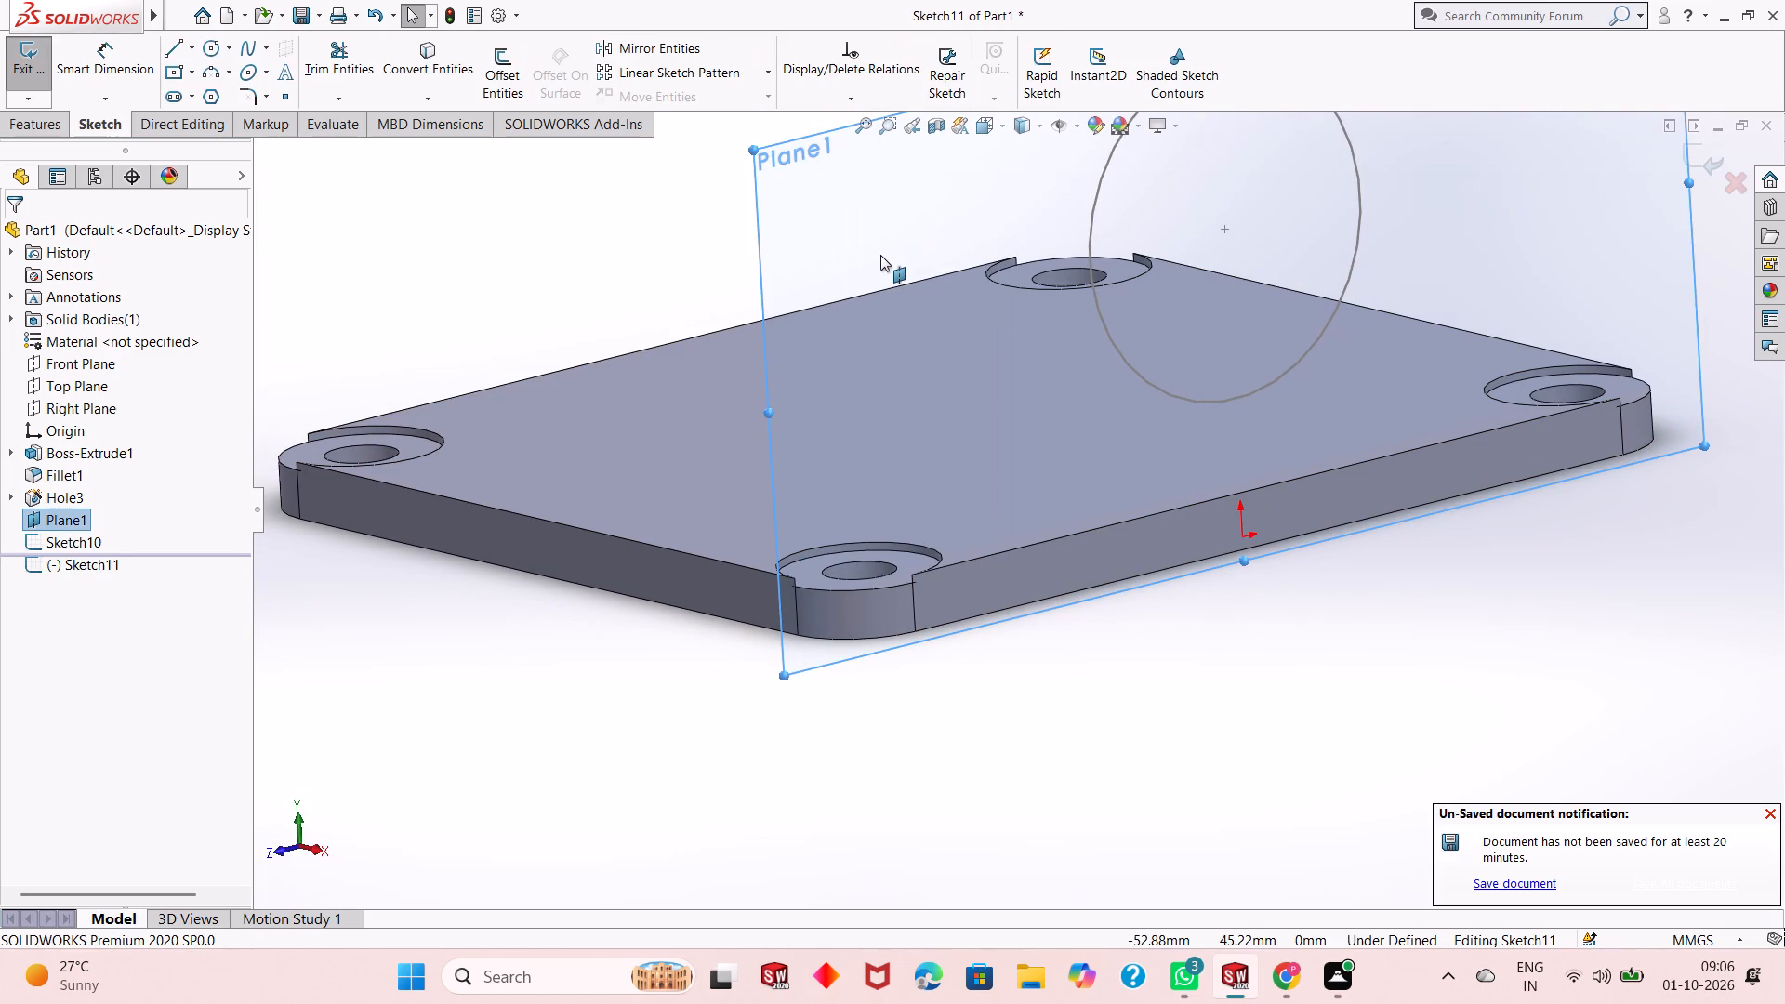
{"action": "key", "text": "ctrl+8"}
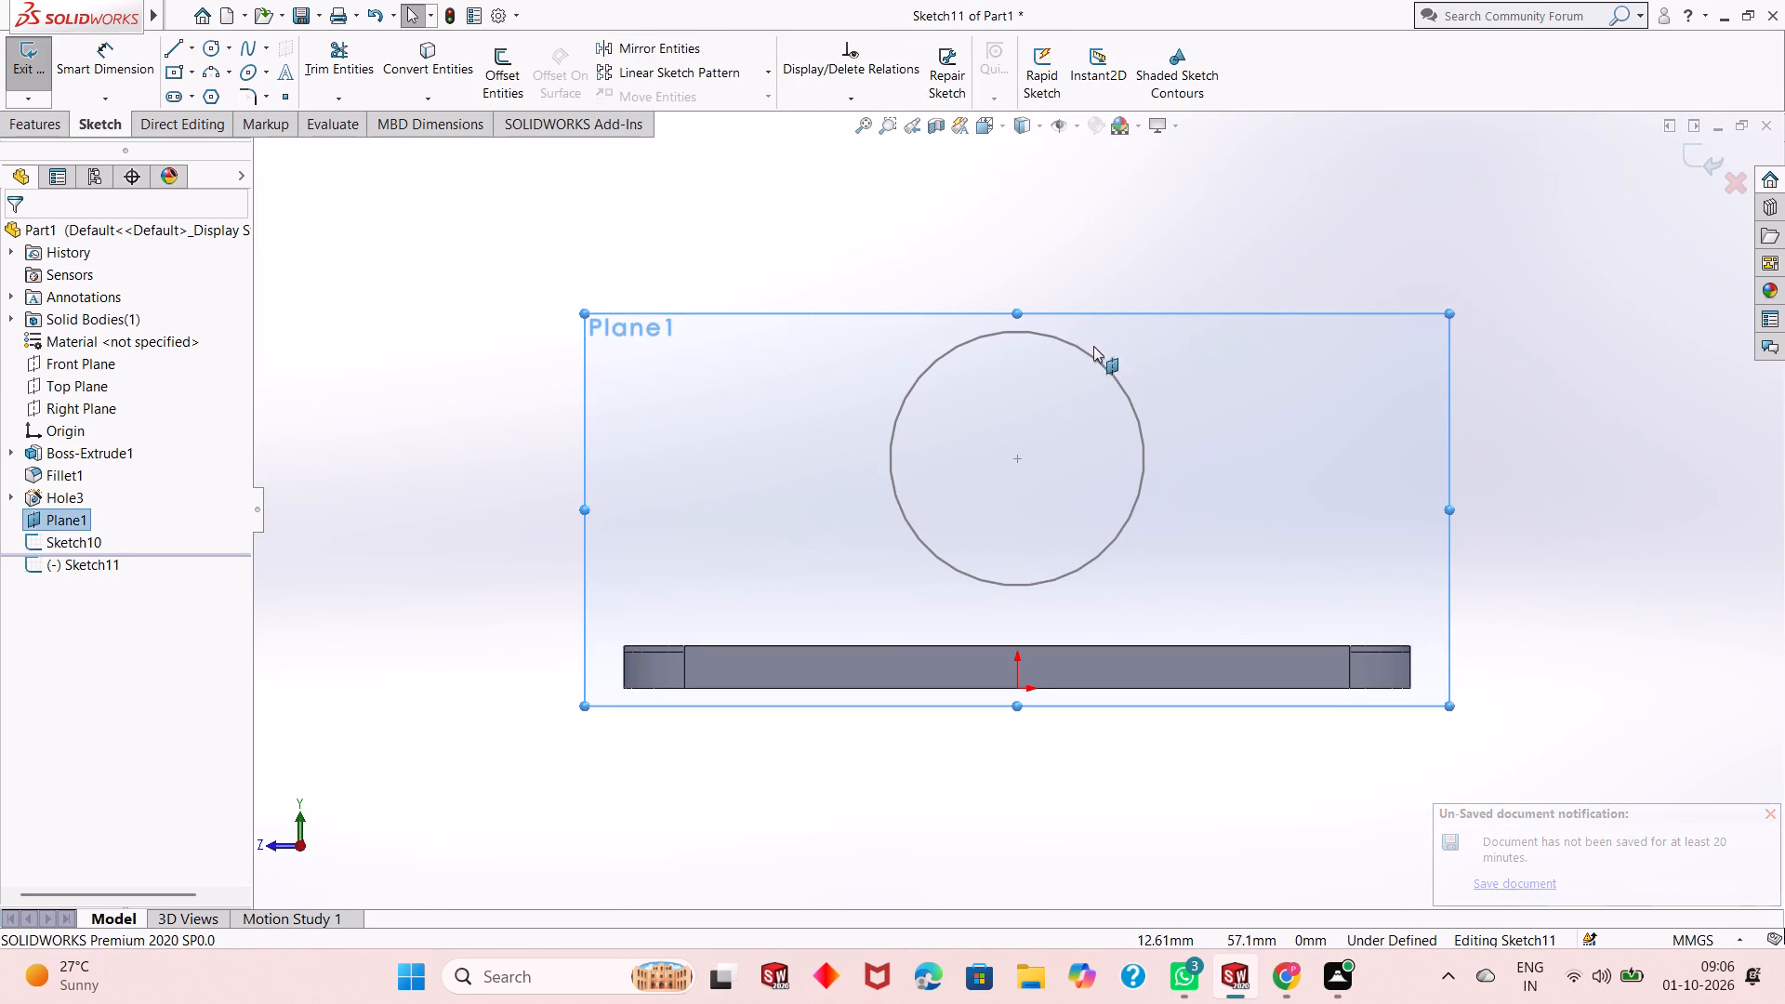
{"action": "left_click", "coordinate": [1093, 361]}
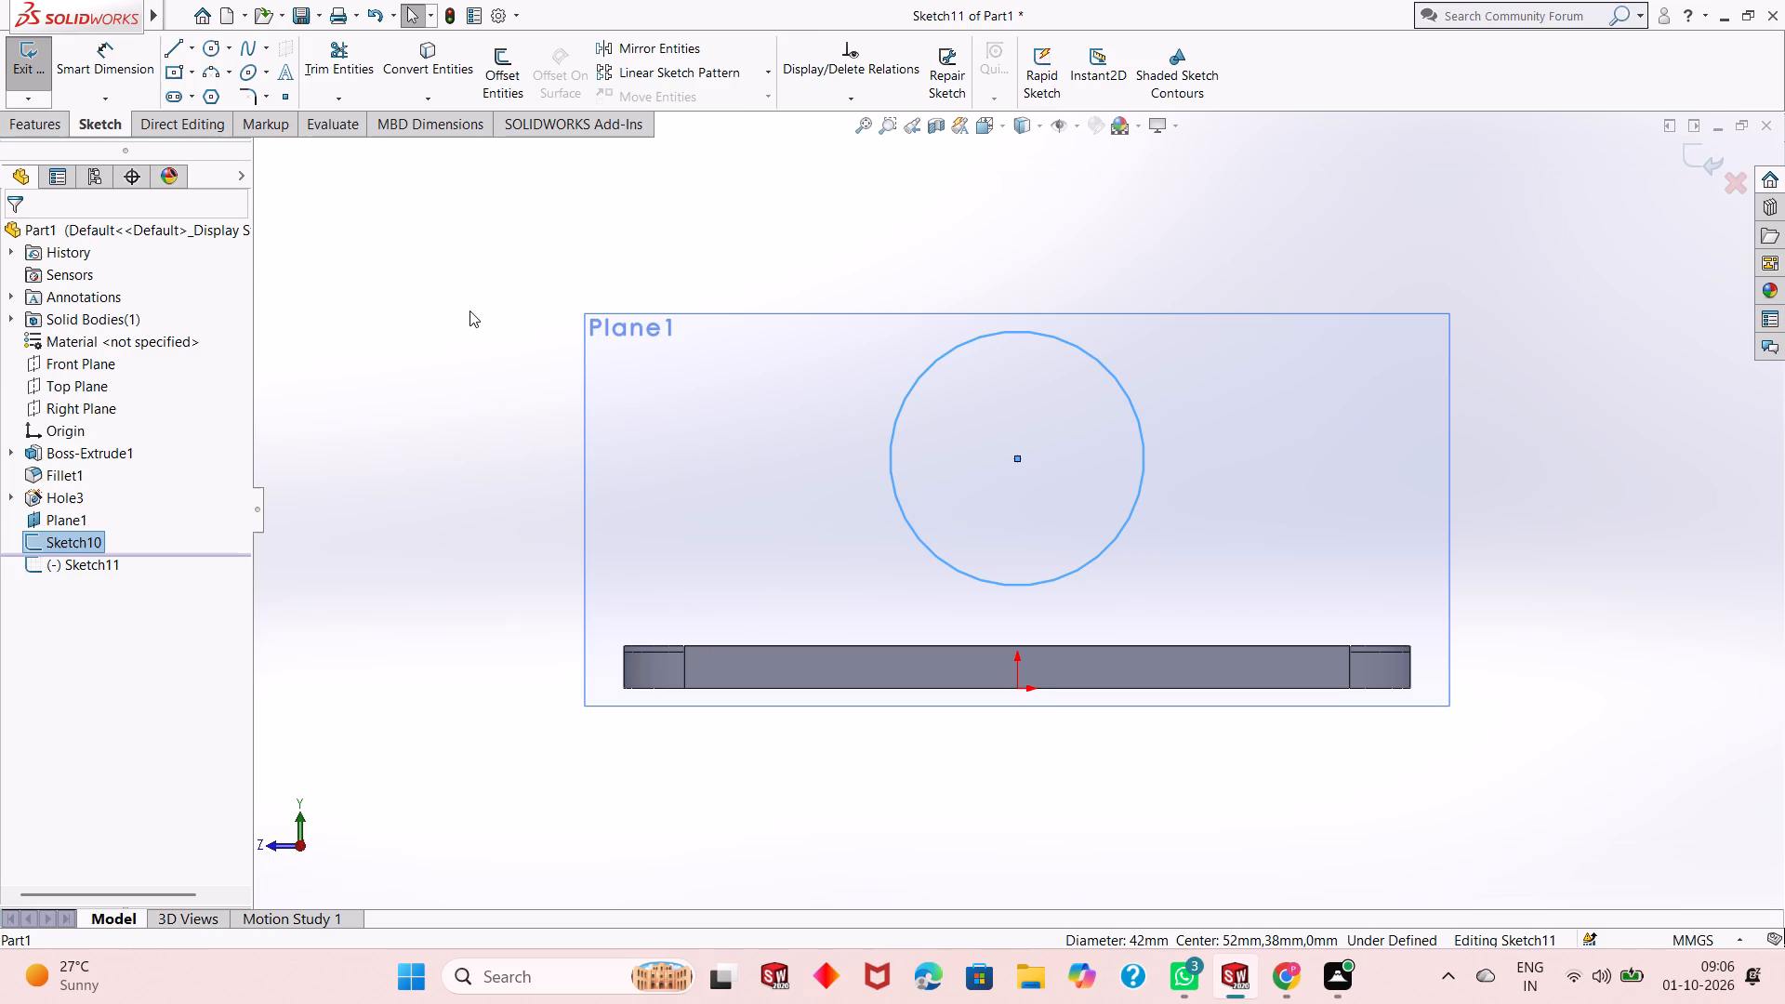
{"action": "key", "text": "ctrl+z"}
Reopen Sketch10 for editing and draw a slanted line from the 42 mm circle's left side down to the plate's top edge.
{"action": "left_click", "coordinate": [84, 543]}
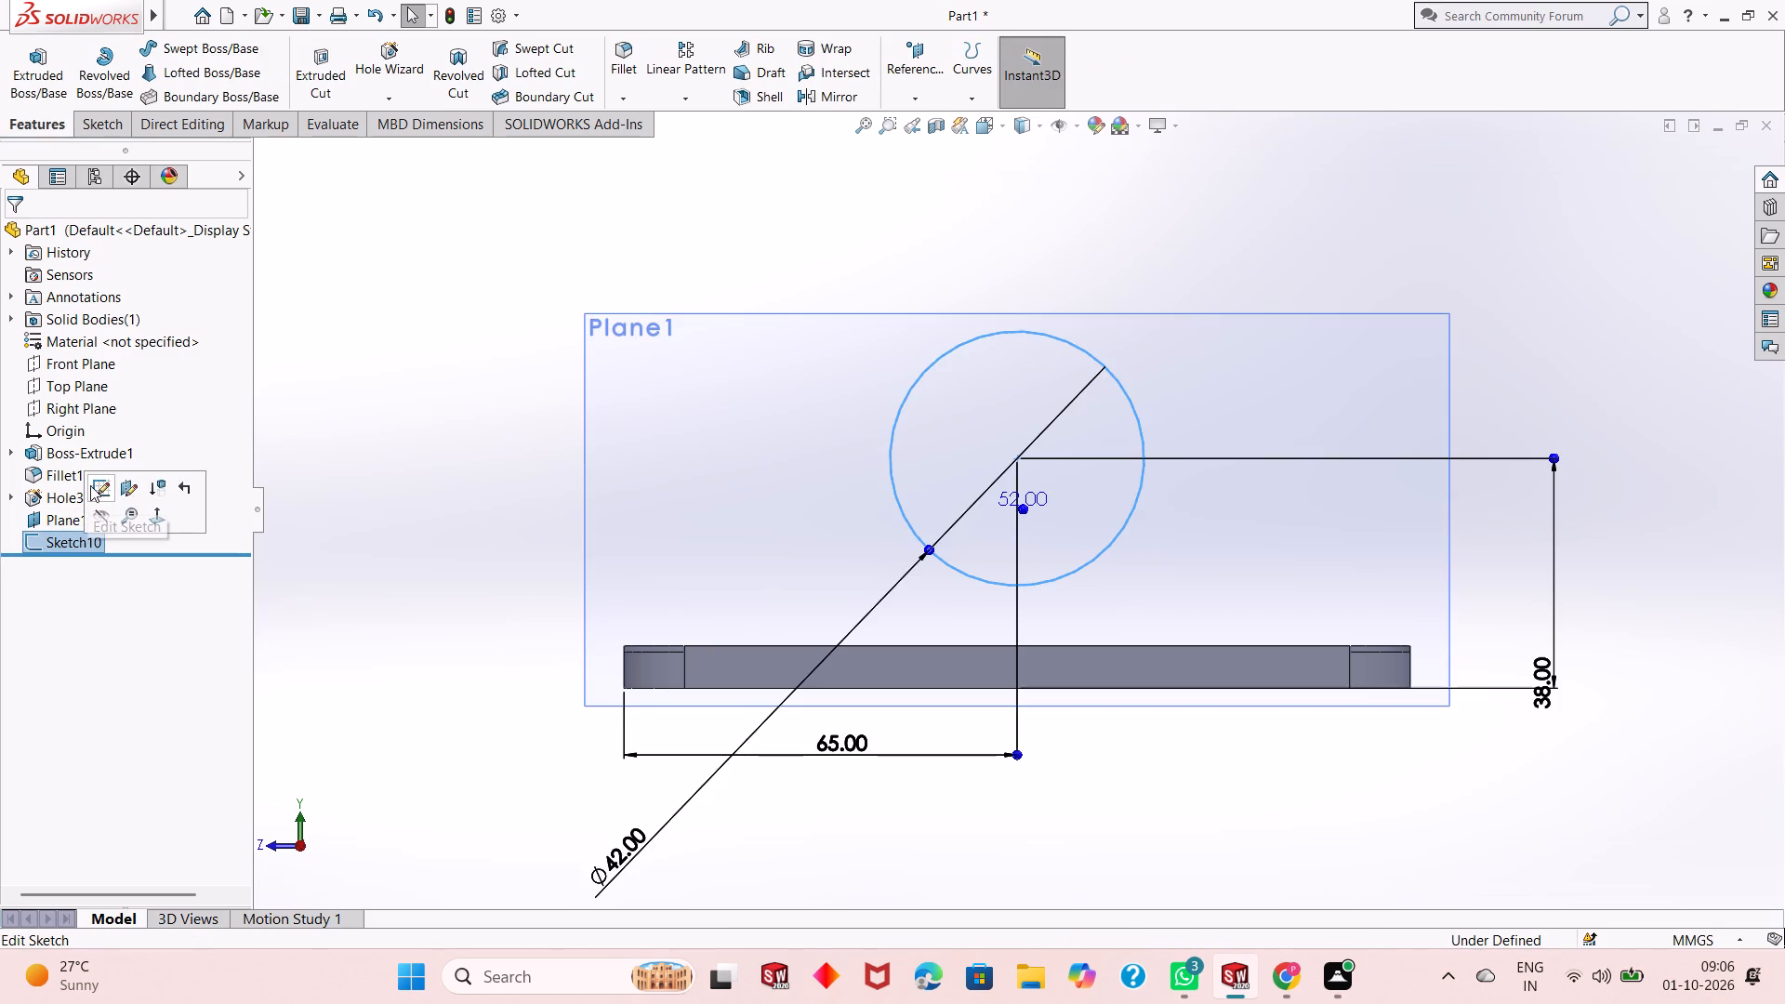
{"action": "left_click", "coordinate": [93, 482]}
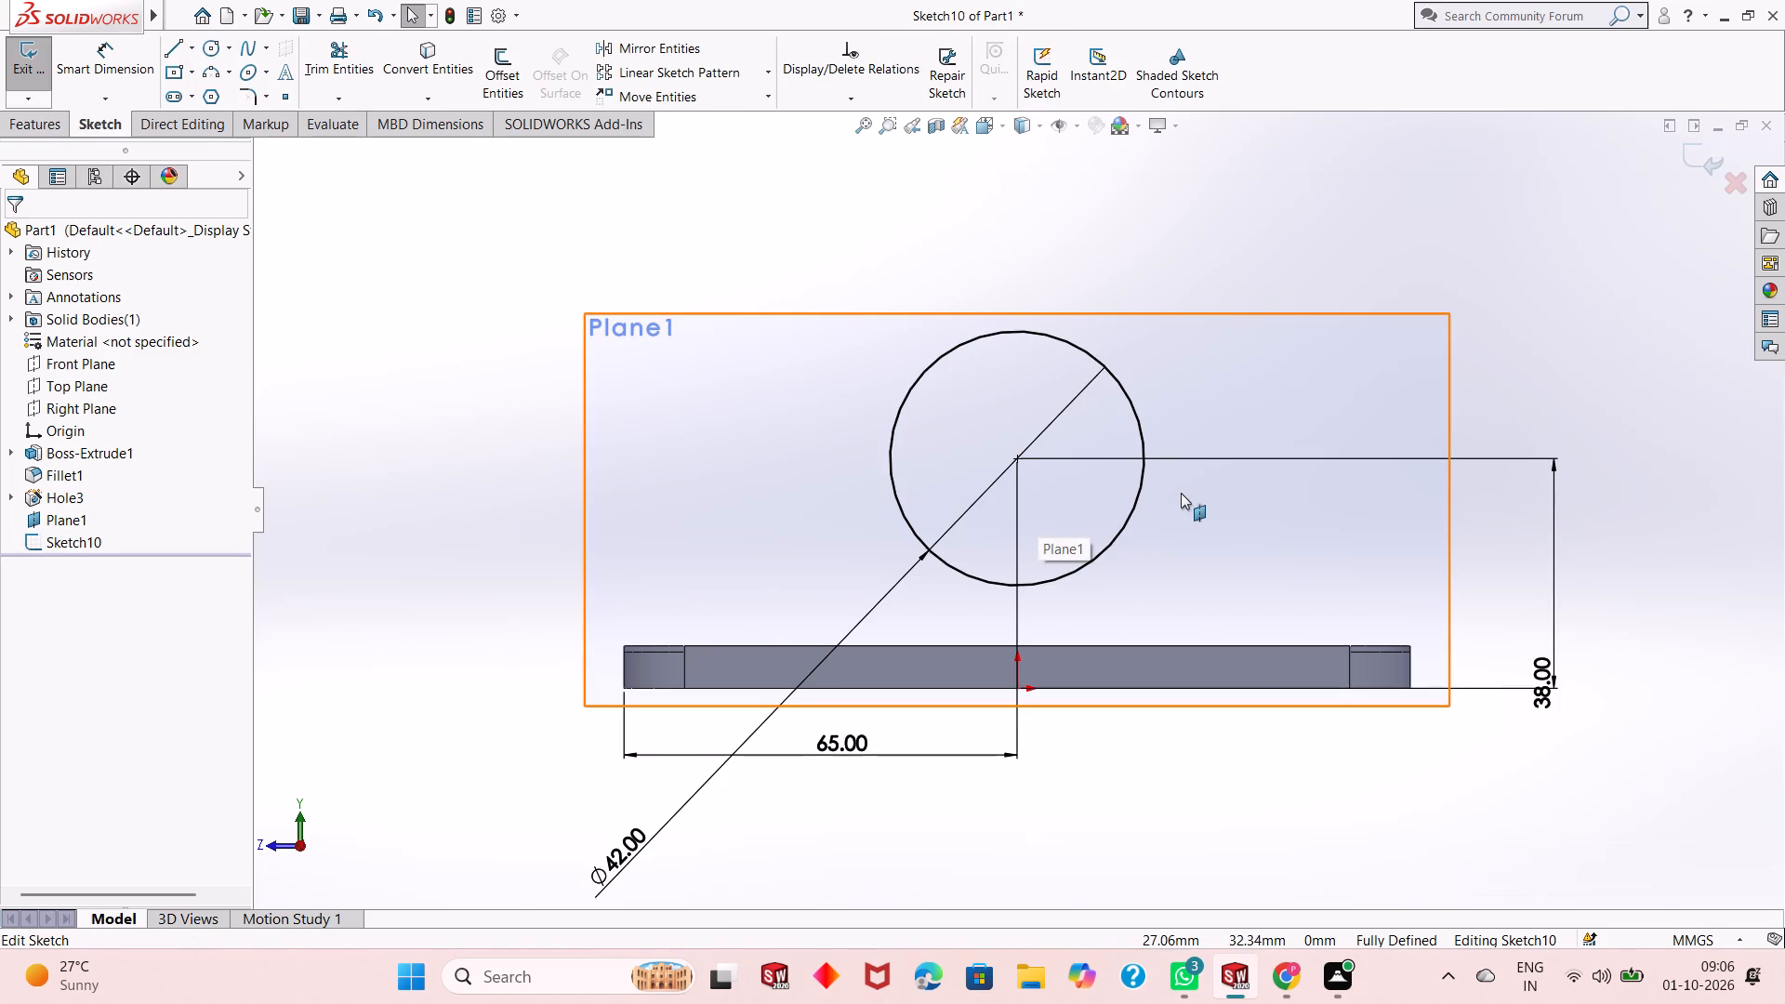
{"action": "scroll", "coordinate": [1181, 493], "scroll_direction": "down", "scroll_amount": 1}
{"action": "scroll", "coordinate": [899, 525], "scroll_direction": "up", "scroll_amount": 1}
{"action": "scroll", "coordinate": [1109, 540], "scroll_direction": "down", "scroll_amount": 1}
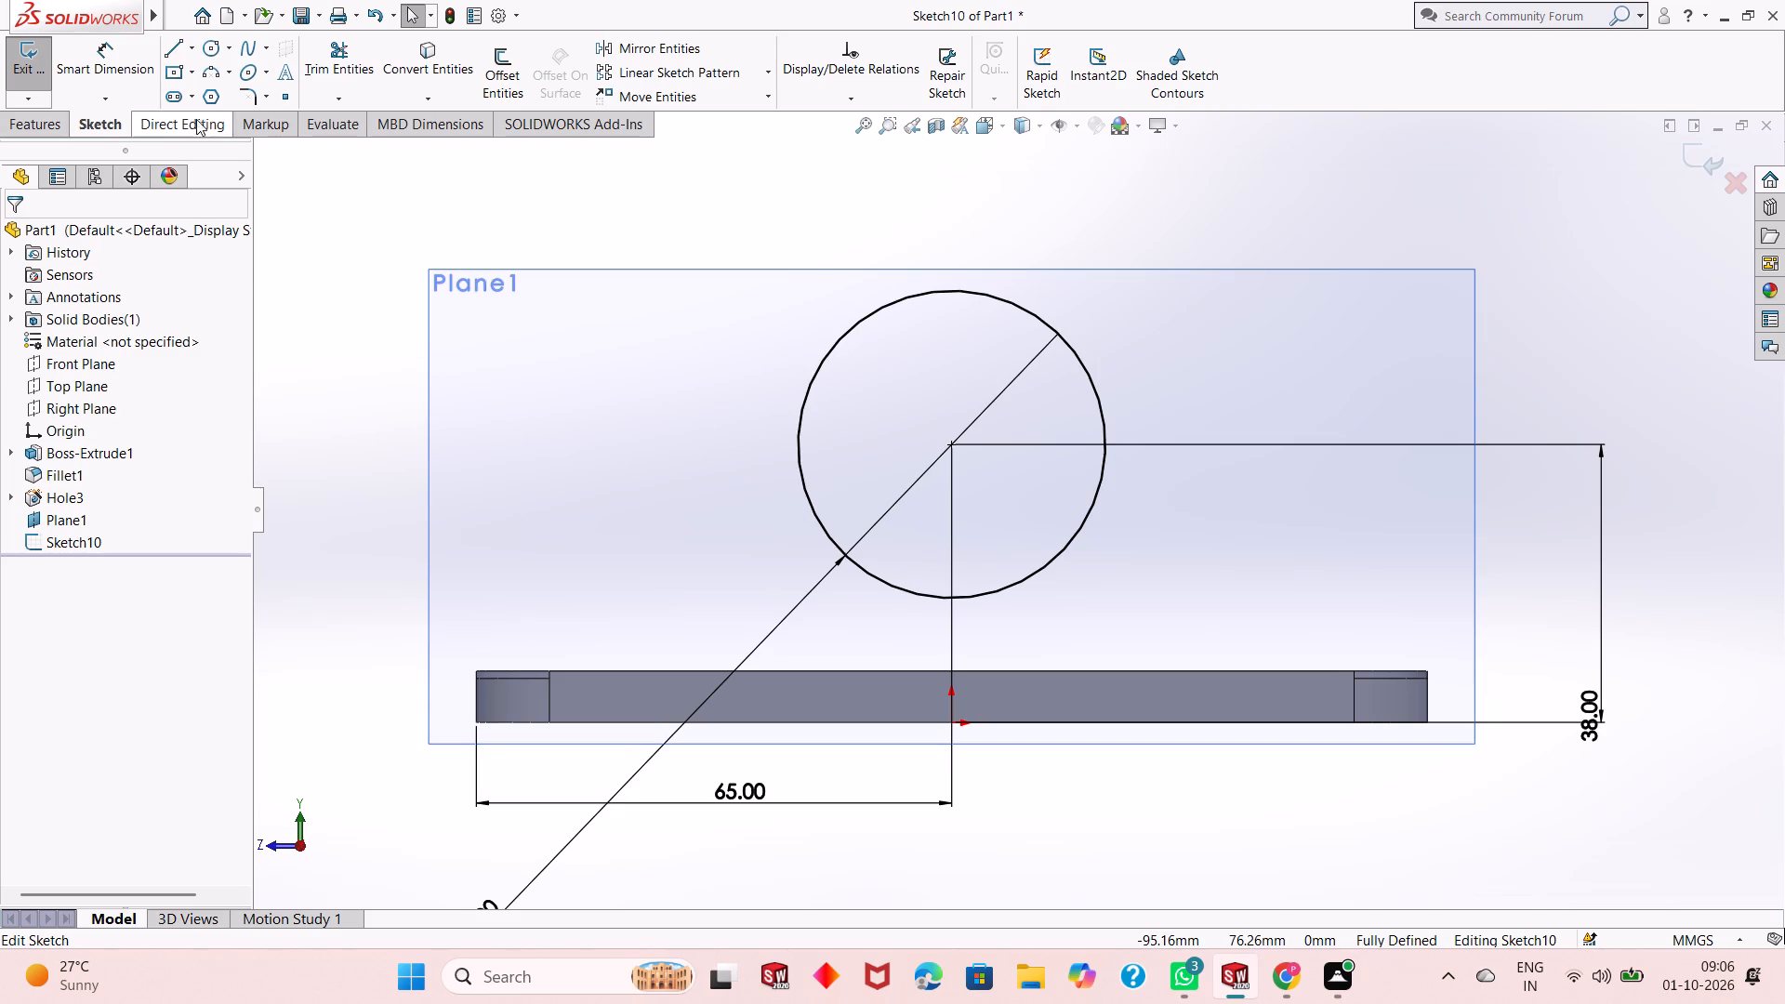
{"action": "left_click", "coordinate": [167, 44]}
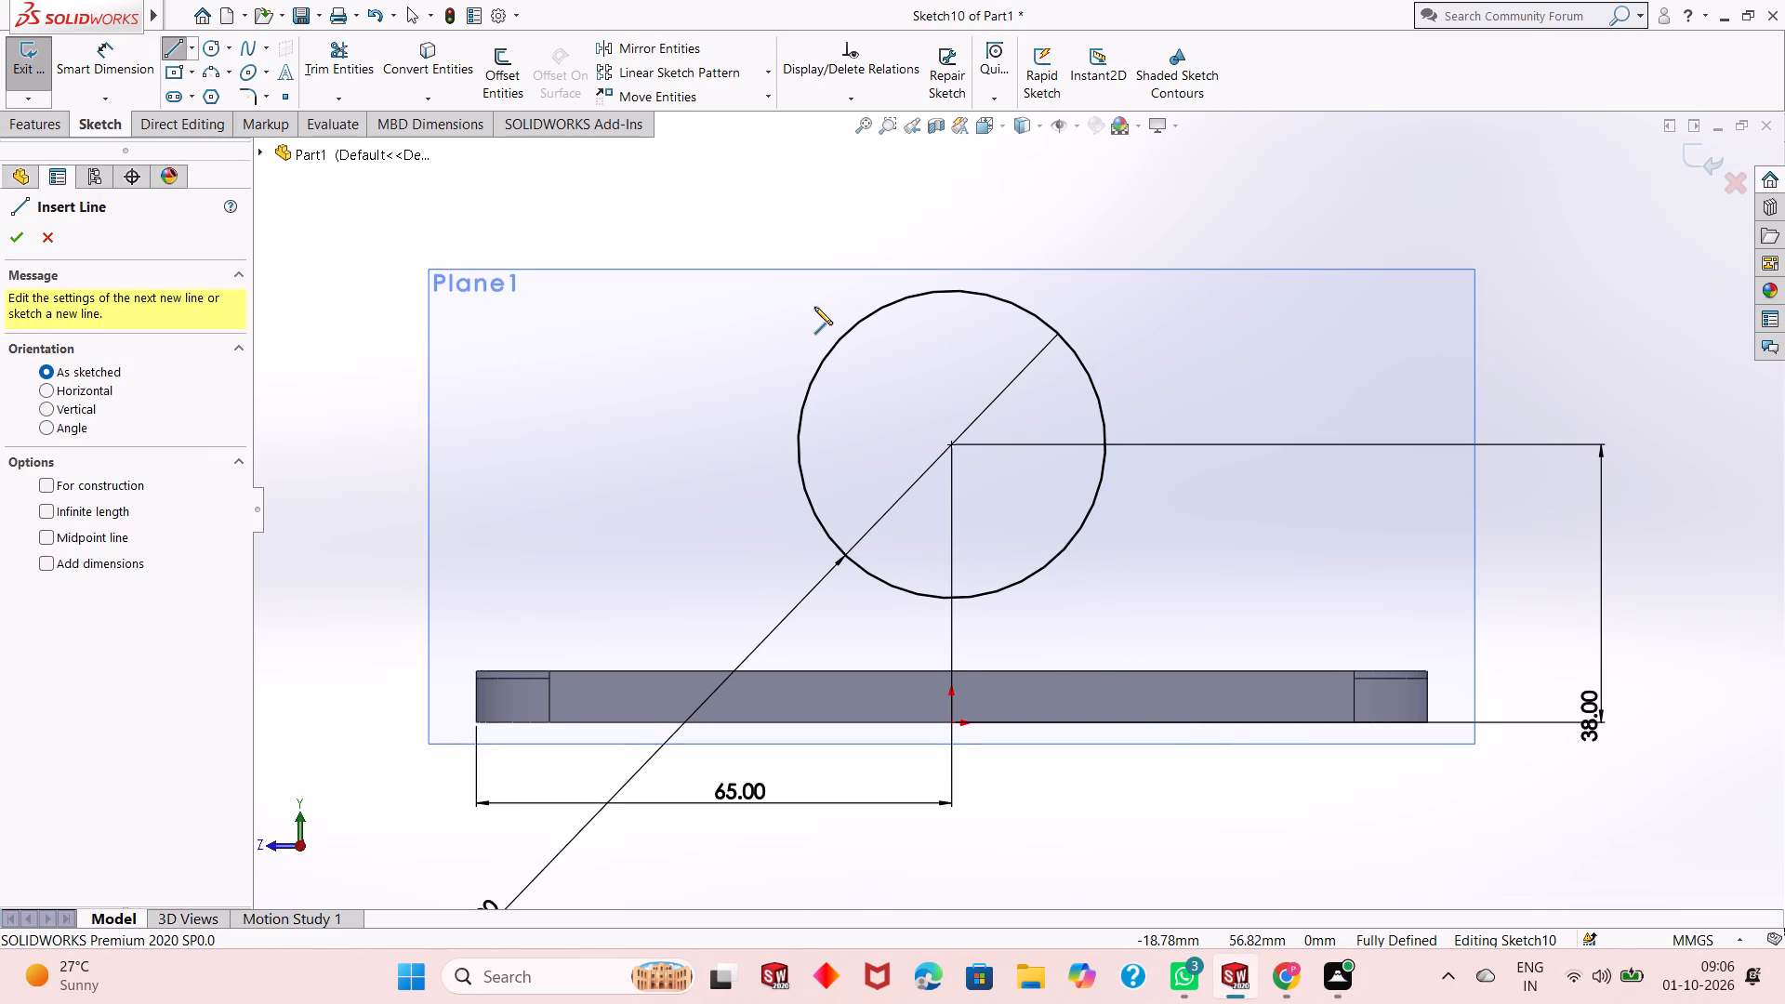
{"action": "left_click", "coordinate": [800, 420]}
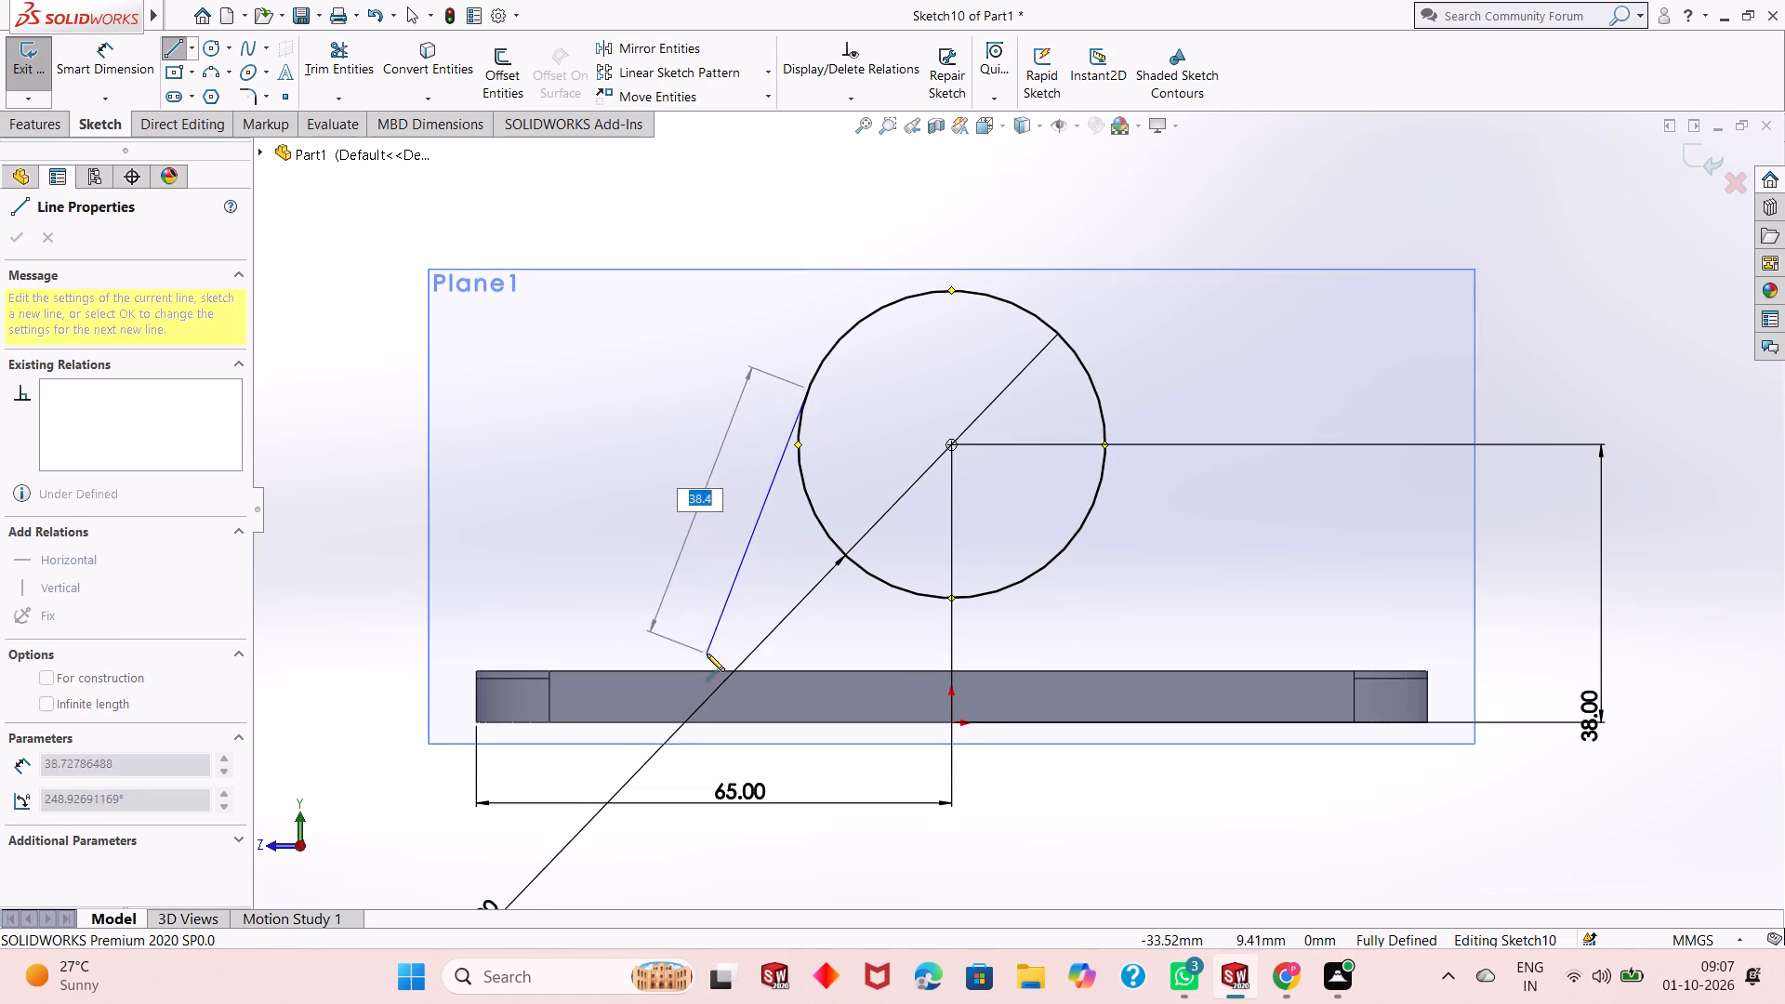
{"action": "left_click", "coordinate": [698, 667]}
{"action": "key", "text": "Escape"}
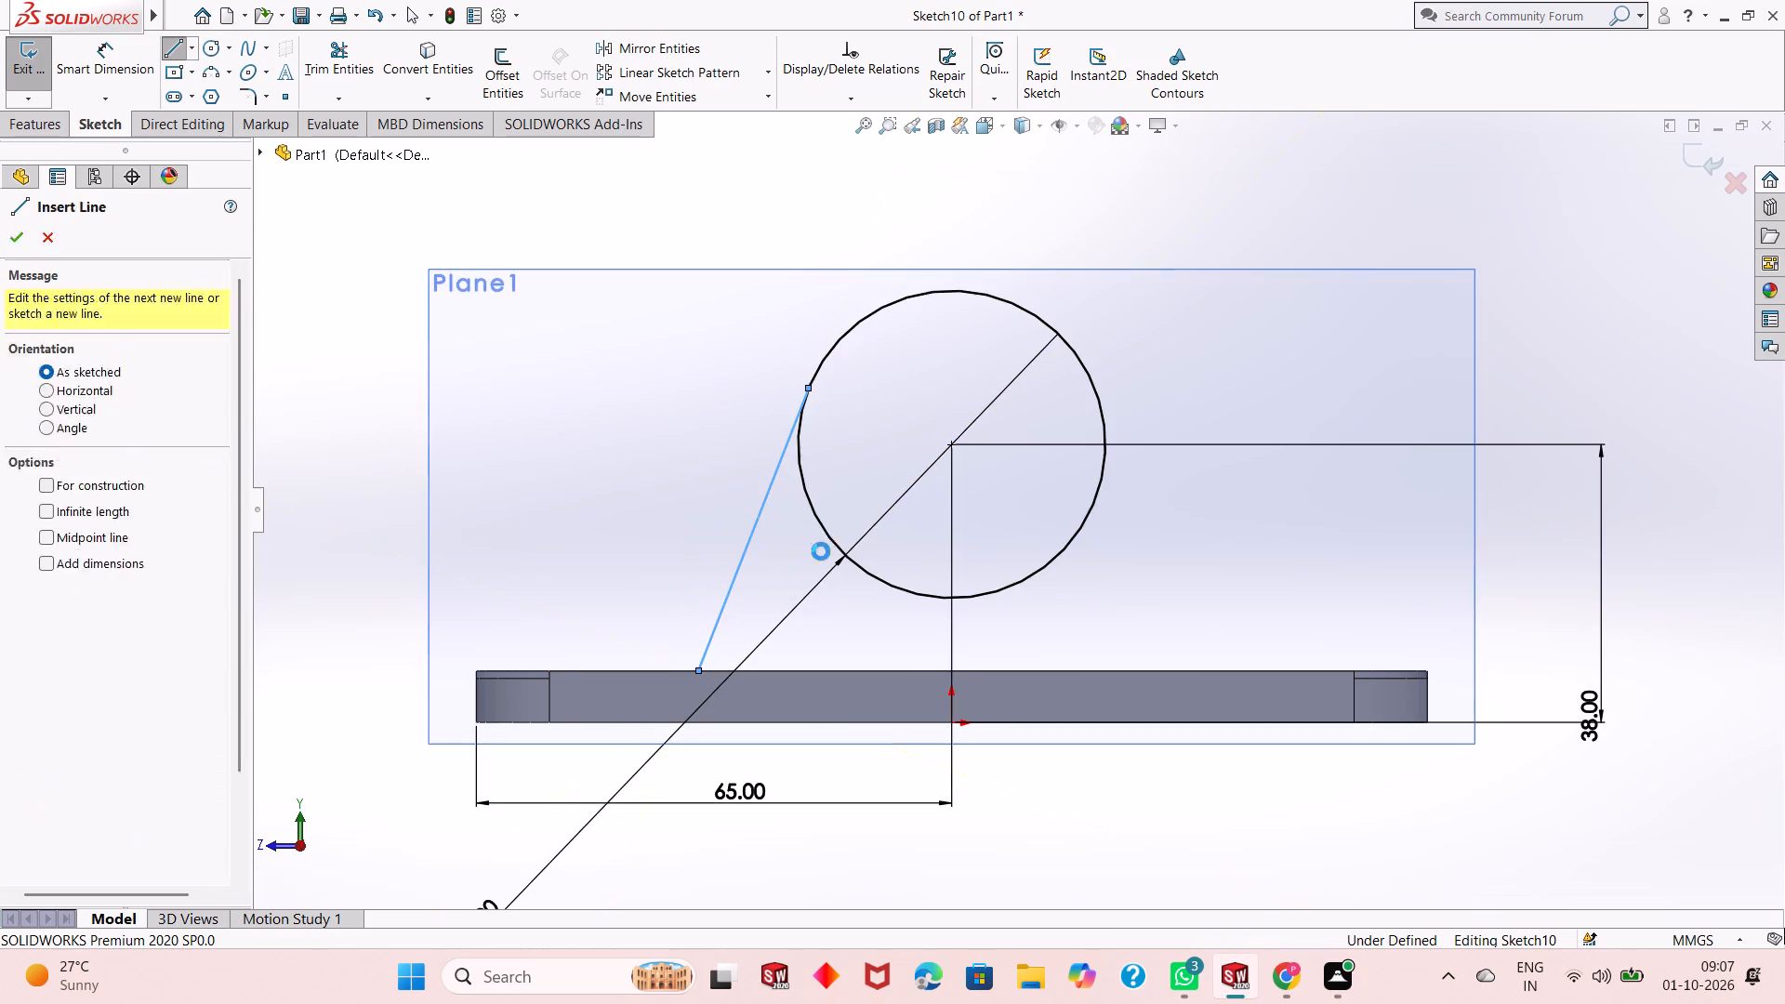
Draw a matching slanted line from the circle's right side, starting level with the first, down to the plate's top edge.
{"action": "left_click", "coordinate": [174, 48]}
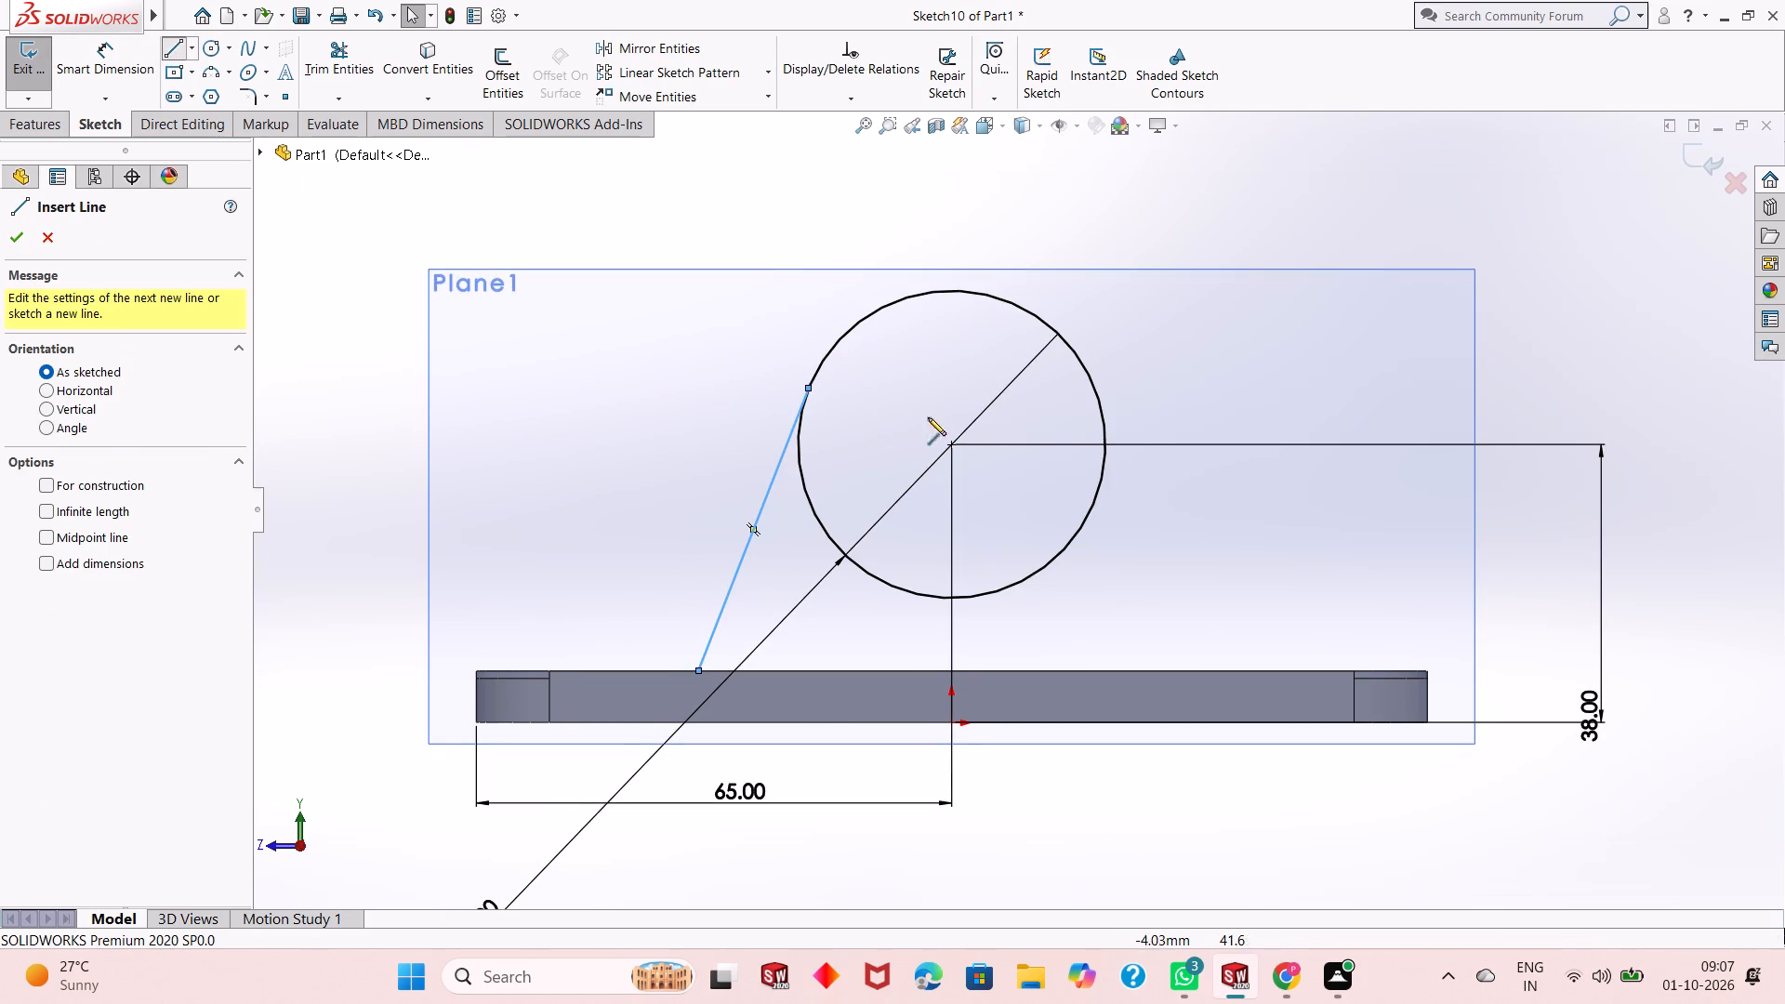
{"action": "left_click", "coordinate": [1094, 389]}
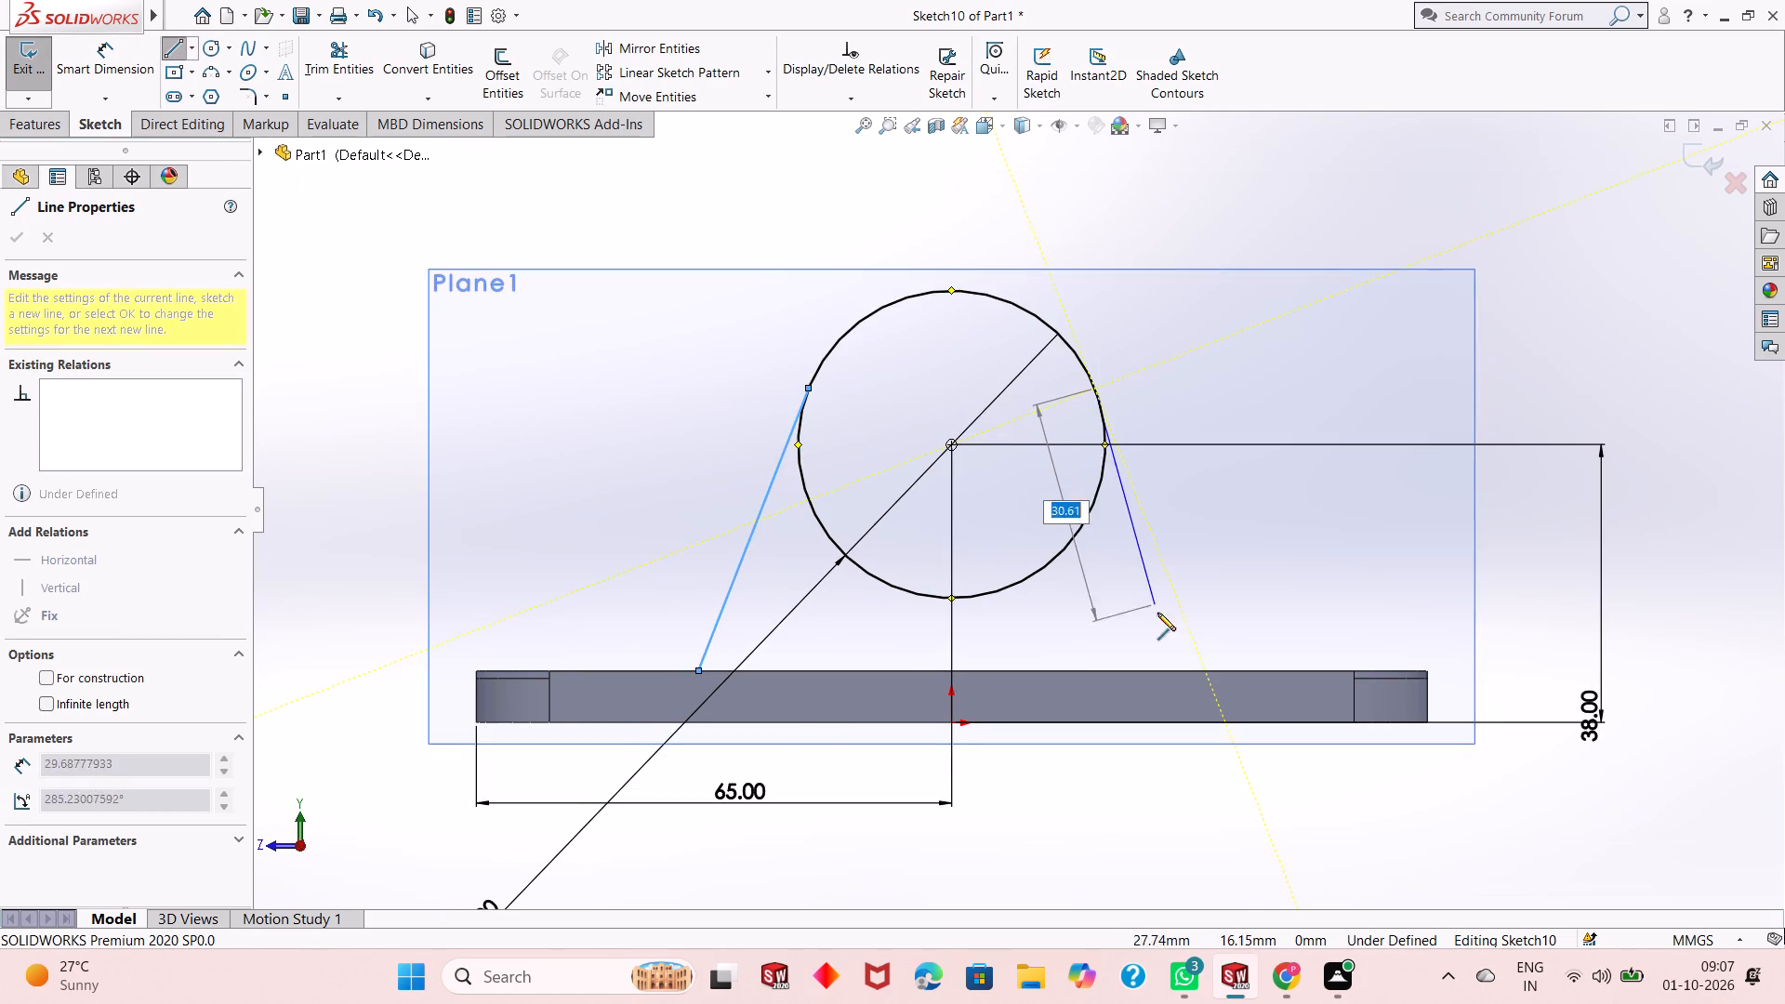
{"action": "left_click", "coordinate": [1203, 671]}
{"action": "key", "text": "Escape"}
{"action": "key", "text": "Escape"}
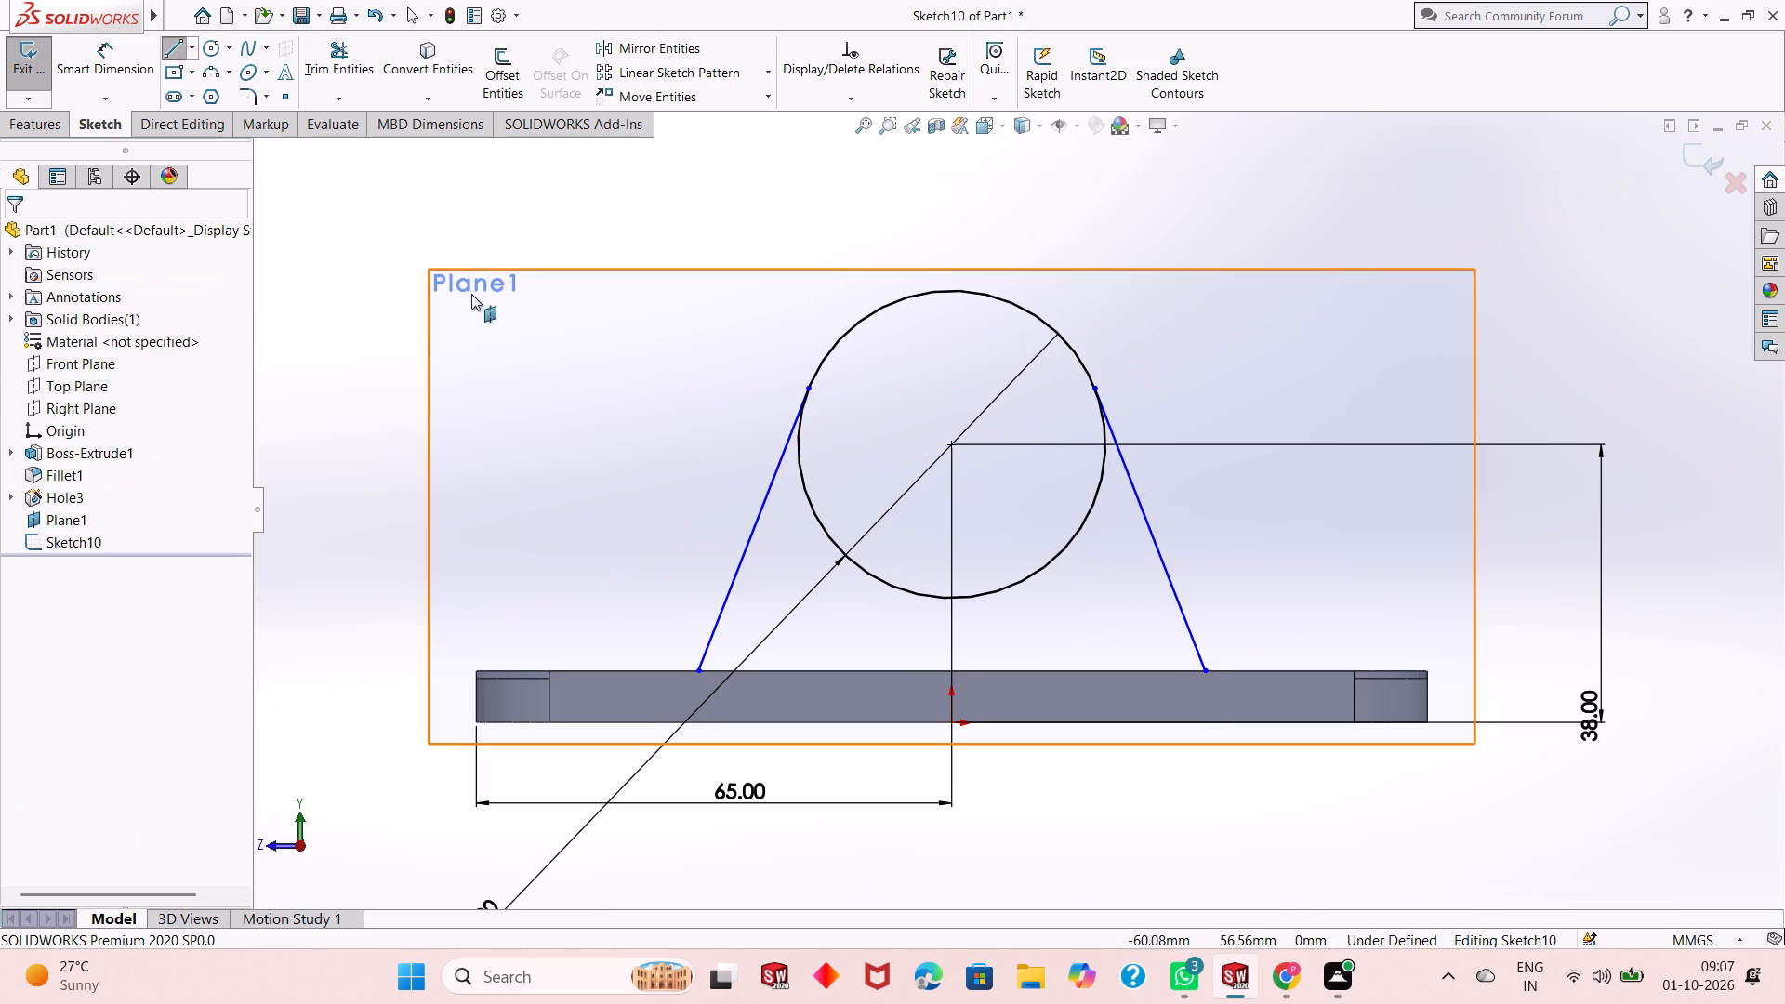
{"action": "key", "text": "Escape"}
{"action": "key", "text": "Escape"}
Dimension the left slanted line's lower end horizontally from the origin at 72/2, giving 36 mm.
{"action": "left_click", "coordinate": [113, 67]}
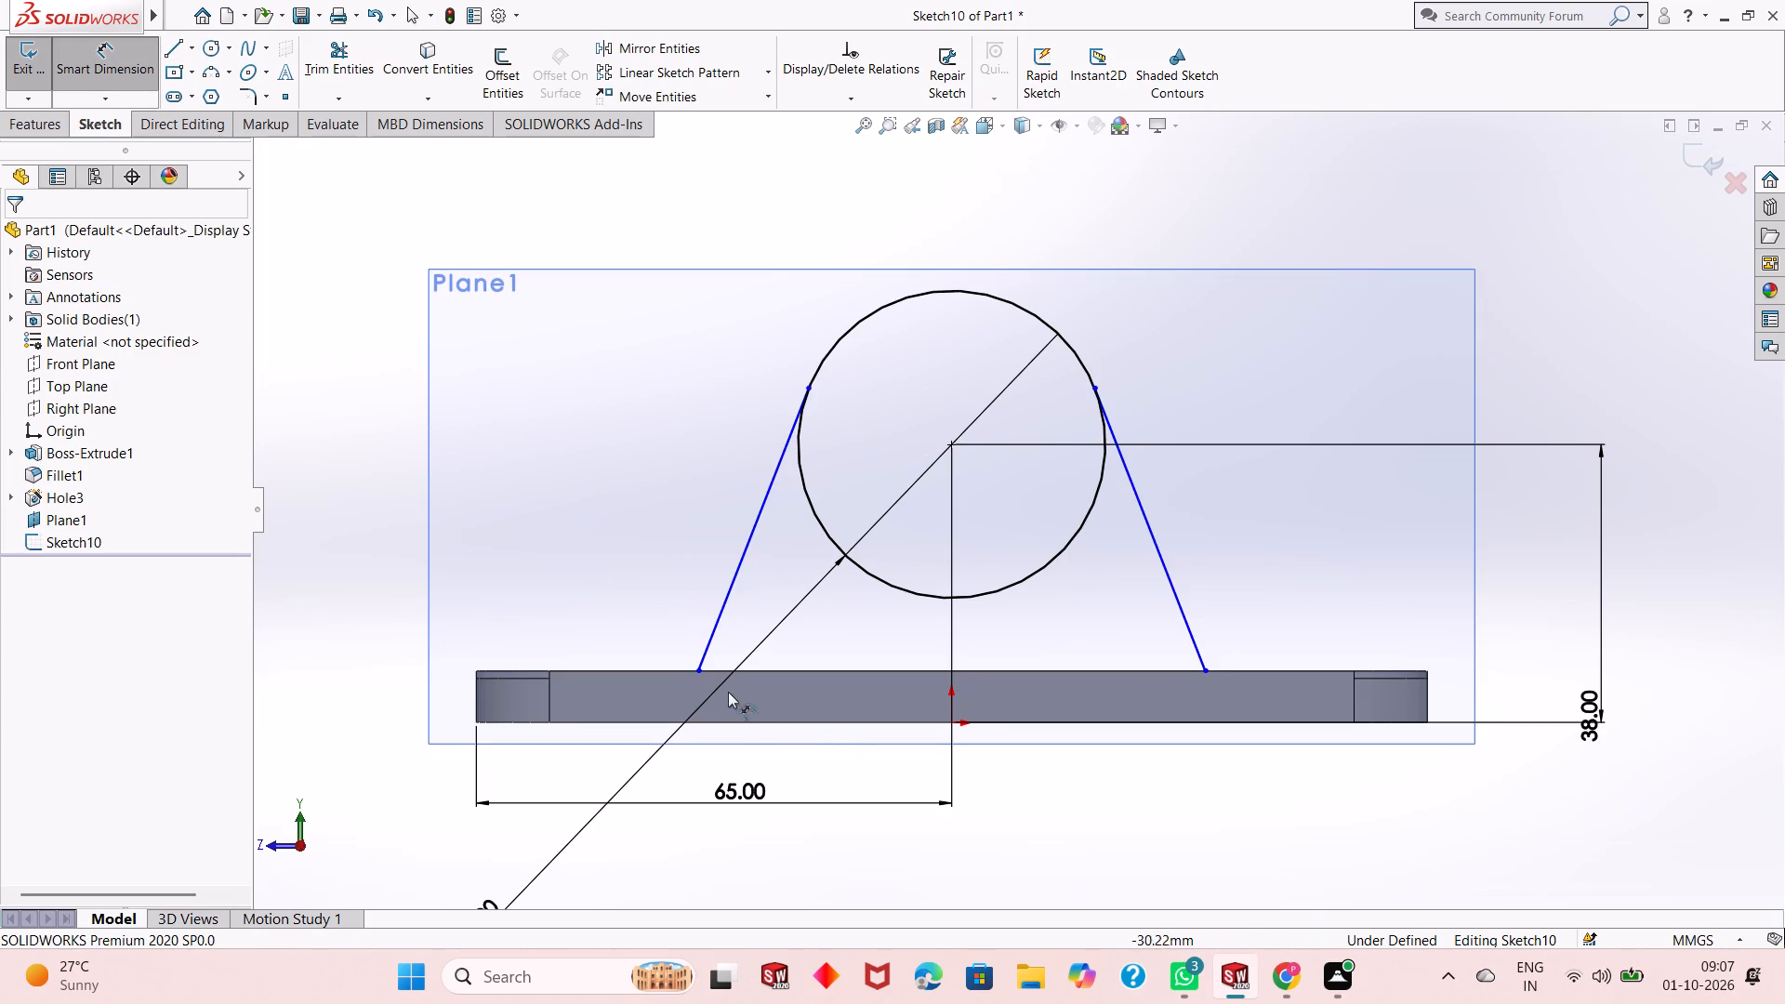
{"action": "left_click", "coordinate": [702, 675]}
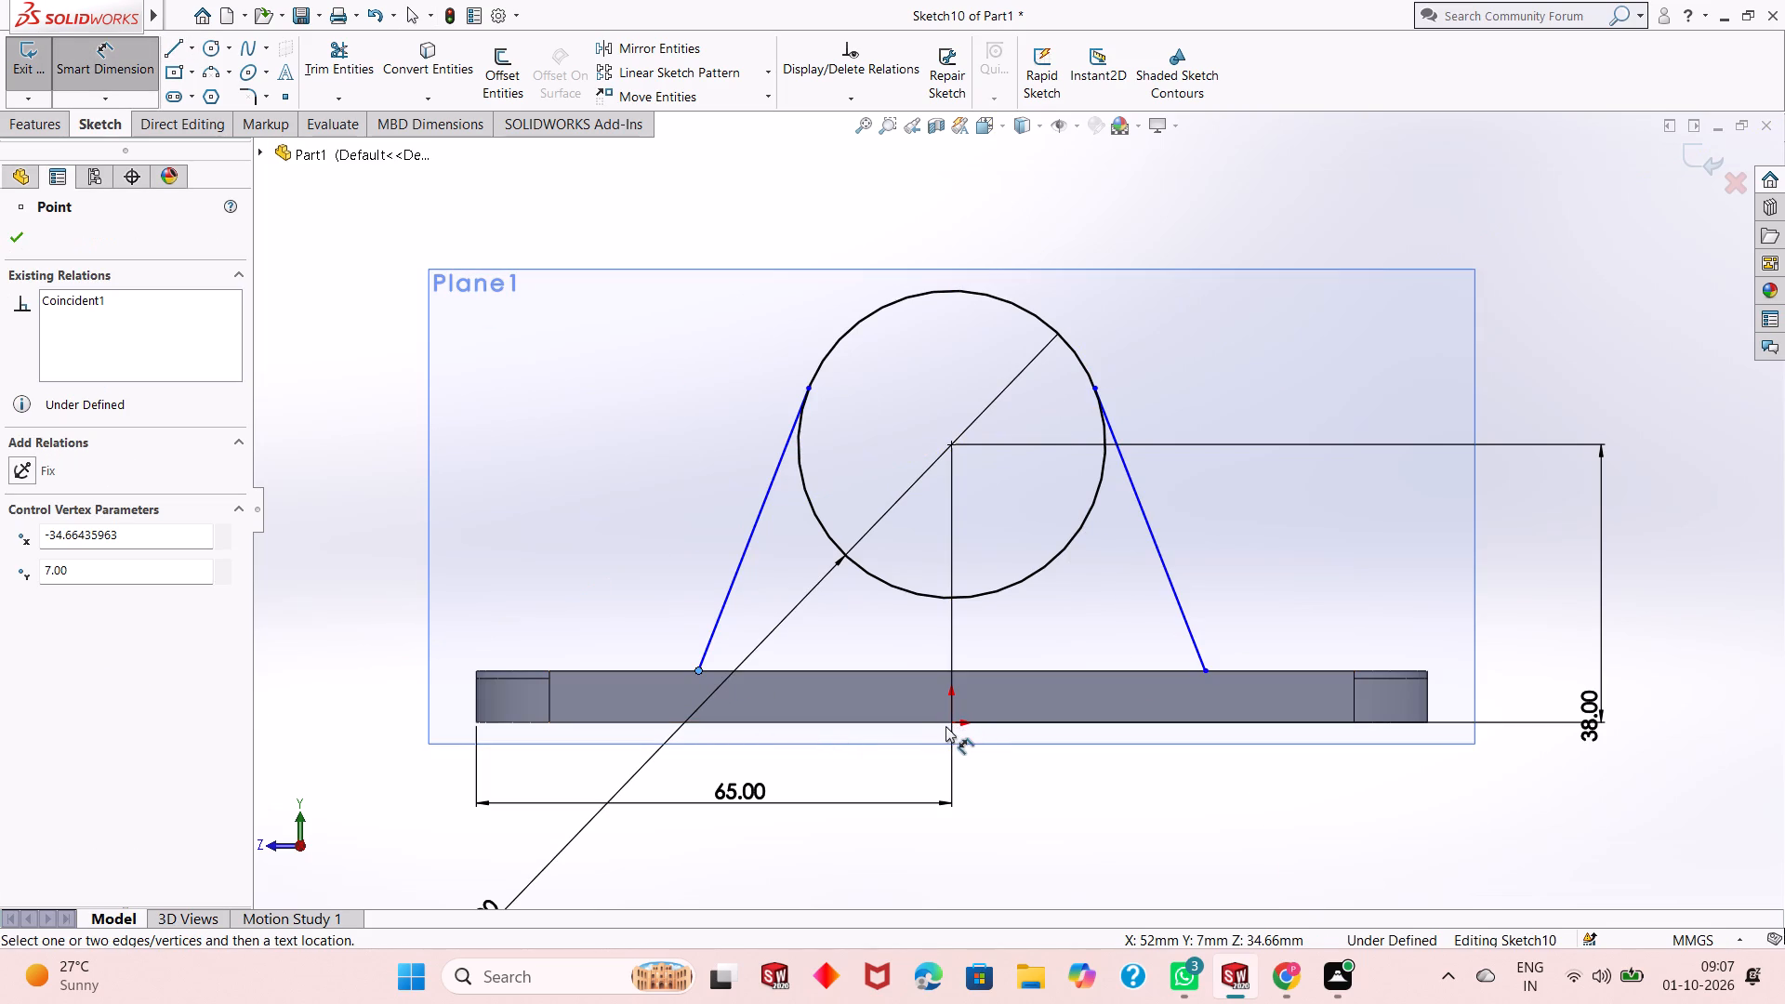
{"action": "left_click", "coordinate": [952, 724]}
{"action": "left_click", "coordinate": [917, 873]}
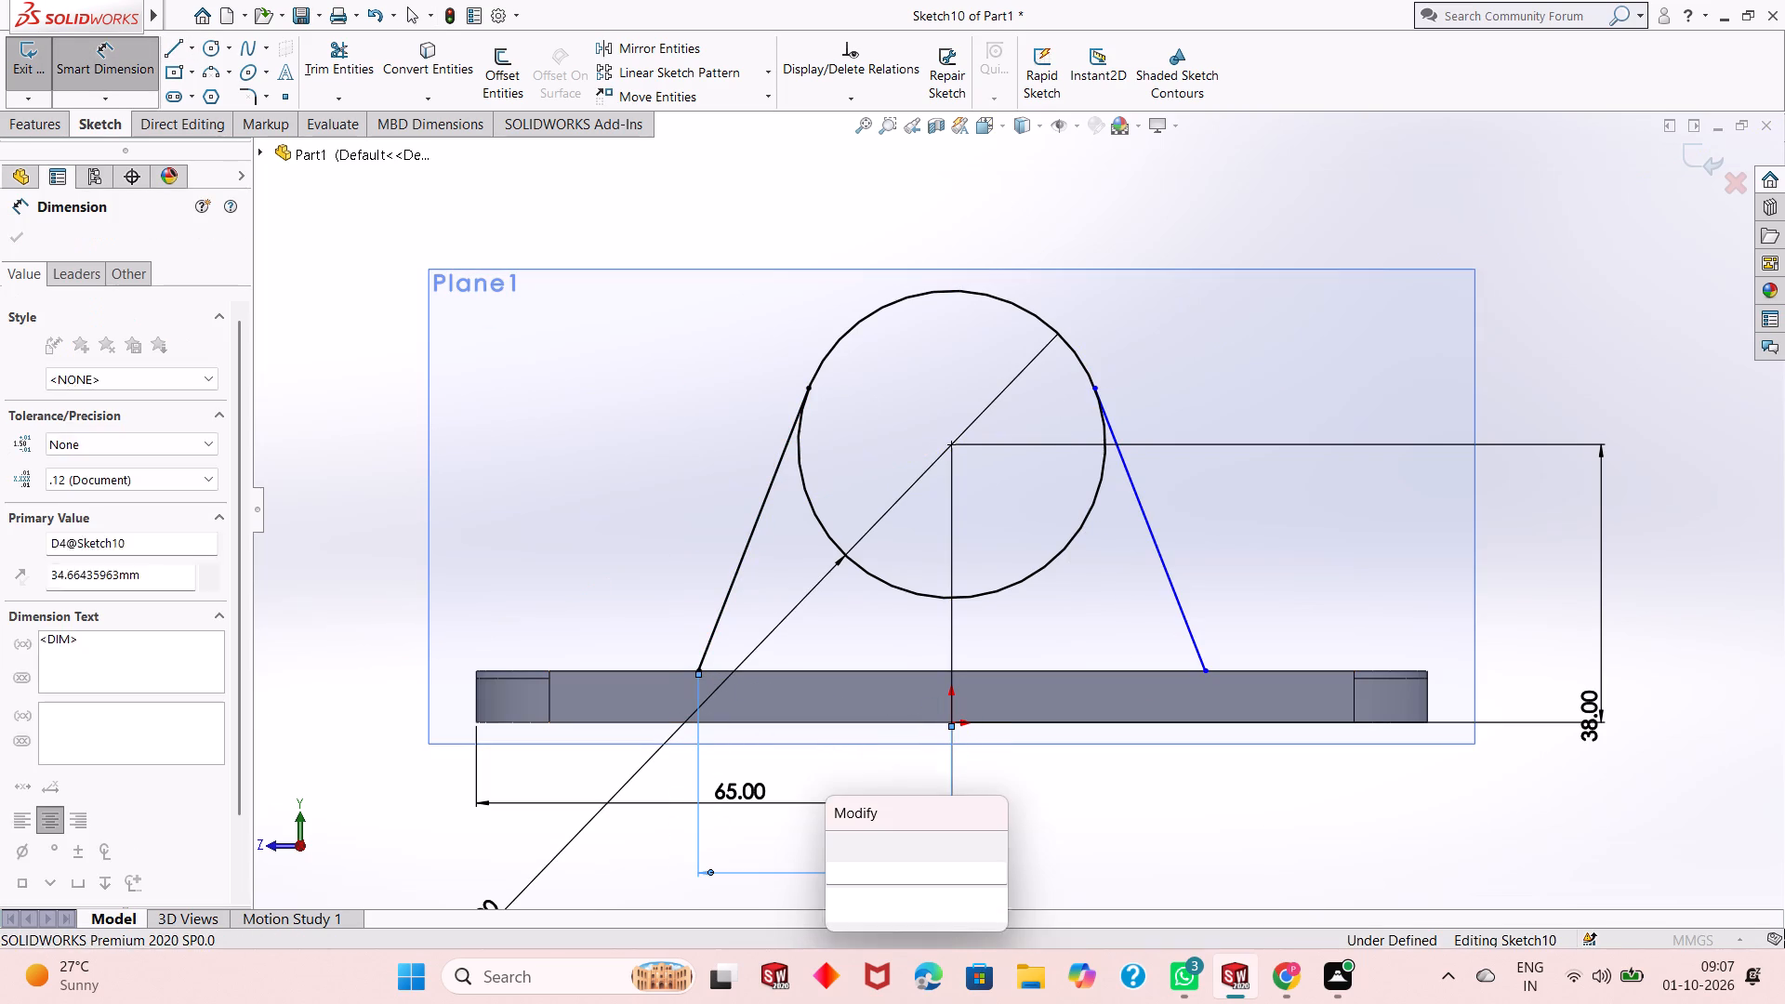
{"action": "key", "text": "7"}
{"action": "key", "text": "2"}
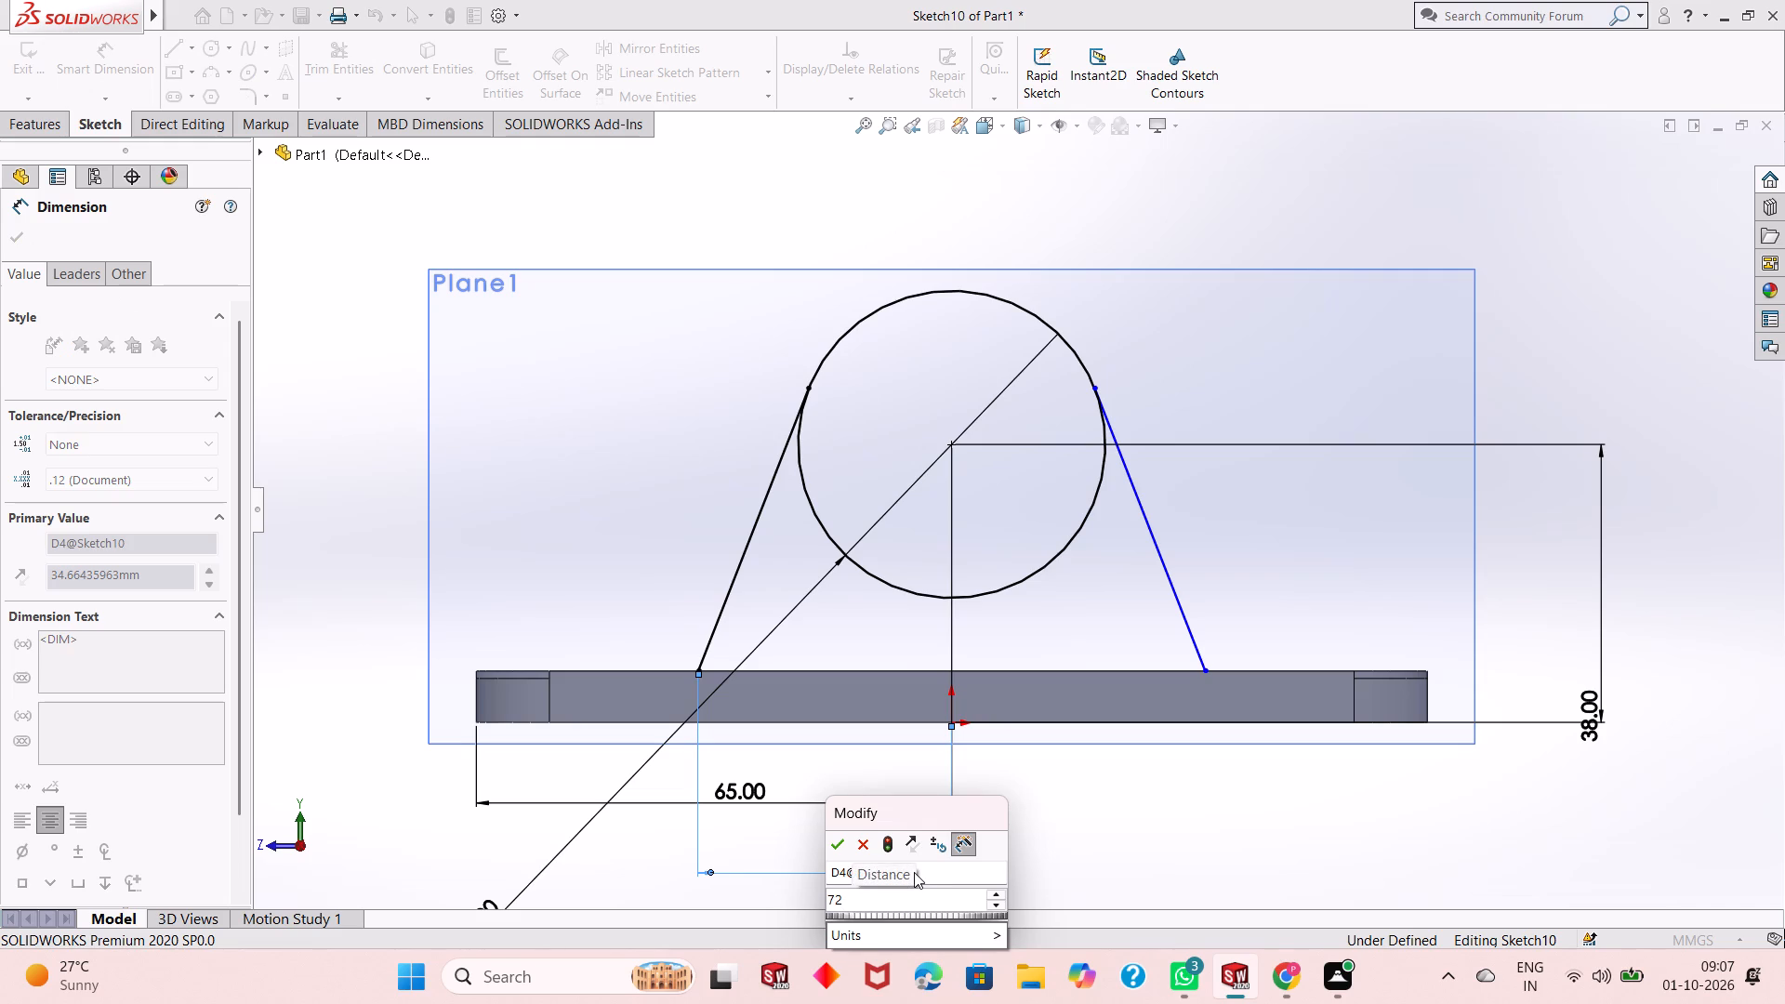
{"action": "type", "text": "/2"}
{"action": "key", "text": "Return"}
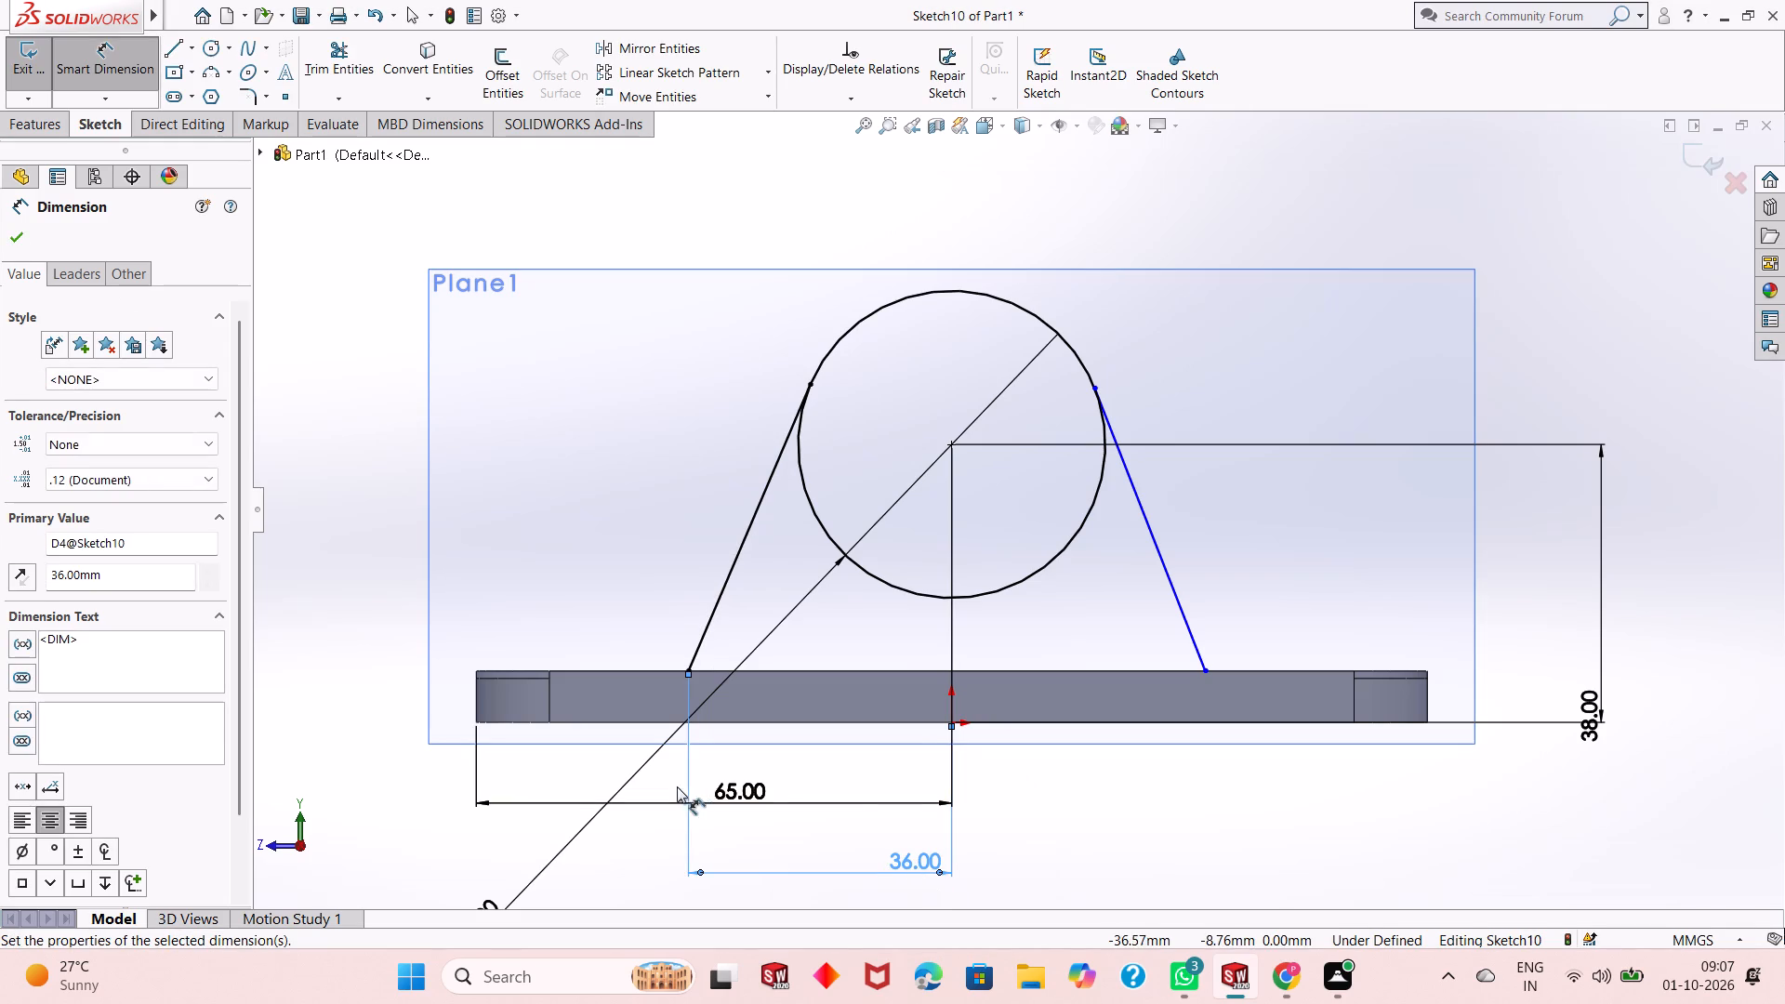
Dimension the right slanted line's lower end horizontally from the origin at 36 mm.
{"action": "left_click", "coordinate": [1205, 675]}
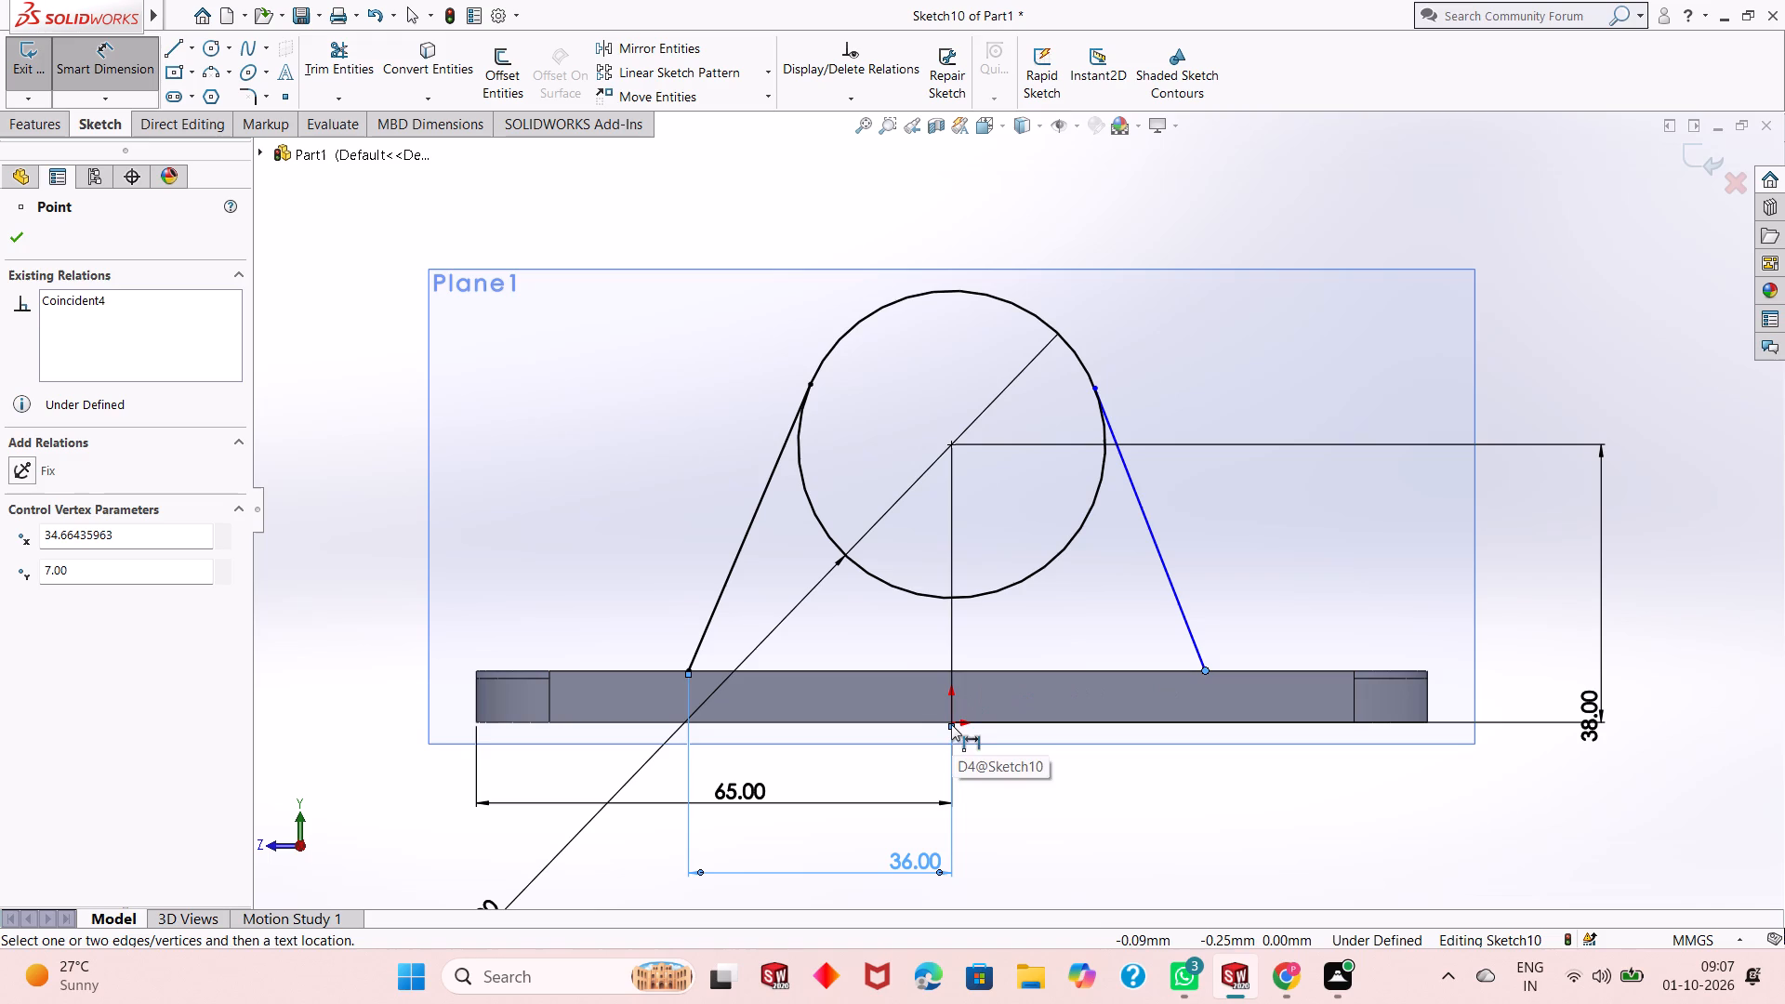
{"action": "left_click", "coordinate": [950, 720]}
{"action": "left_click", "coordinate": [1029, 863]}
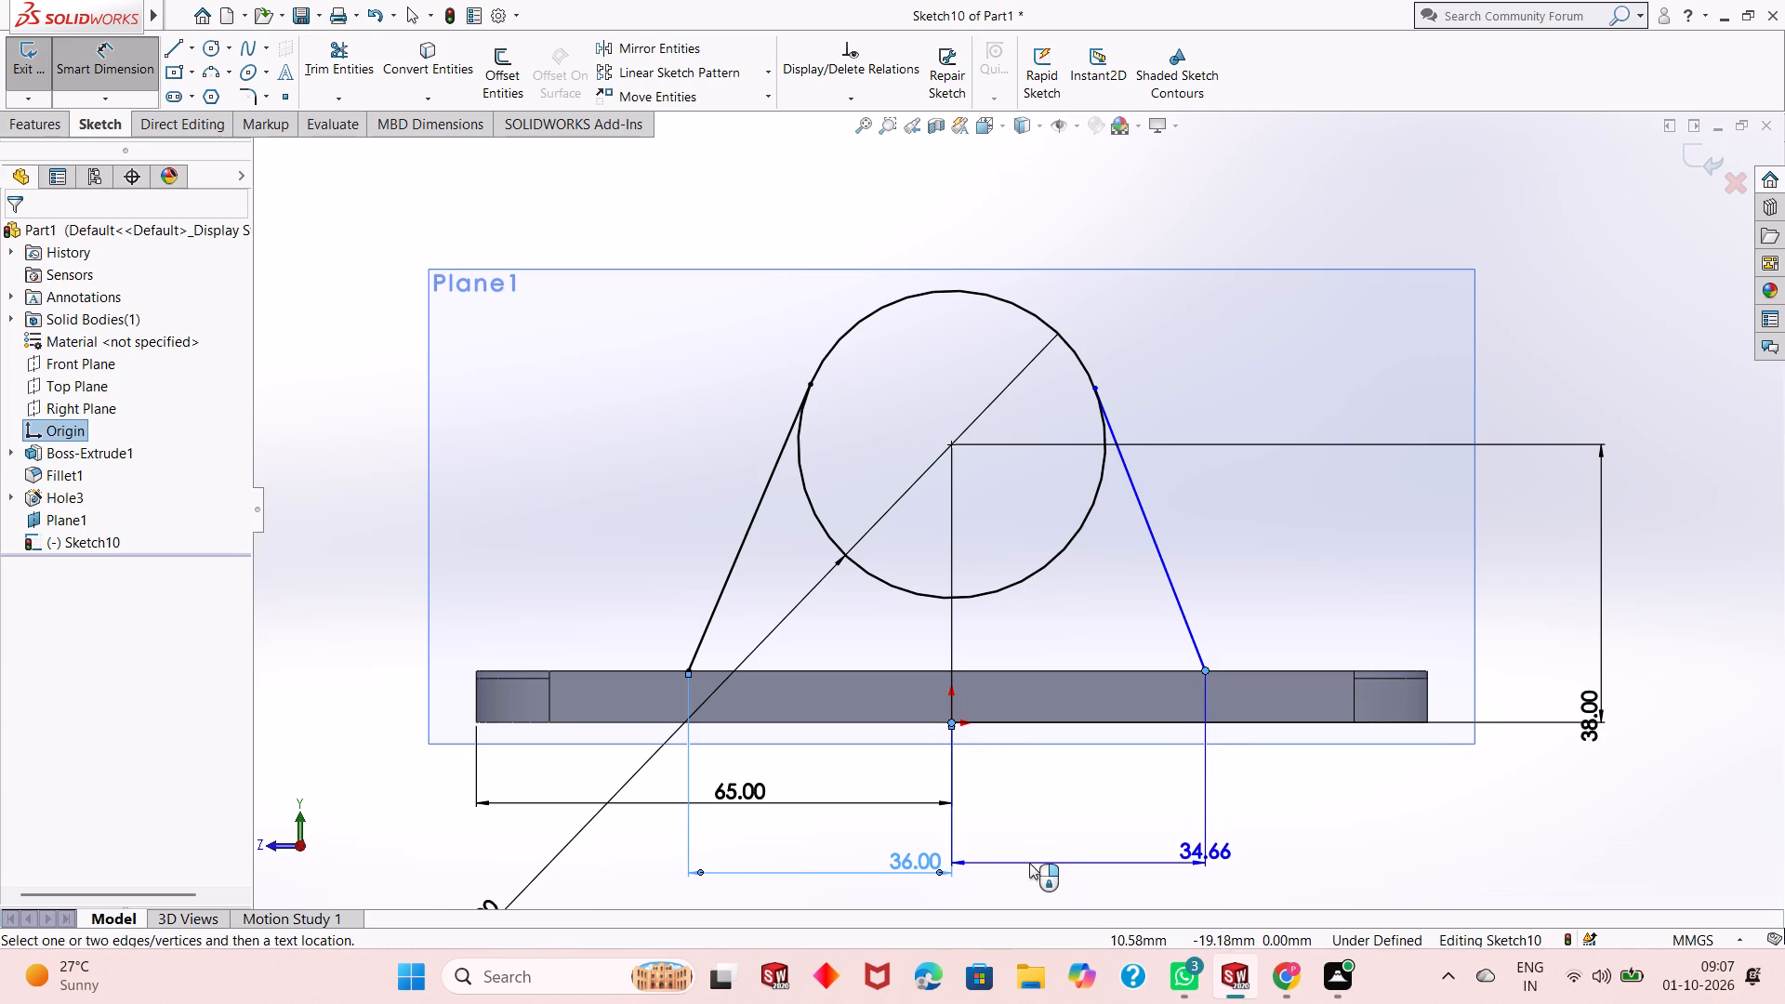
{"action": "type", "text": "36"}
{"action": "key", "text": "Return"}
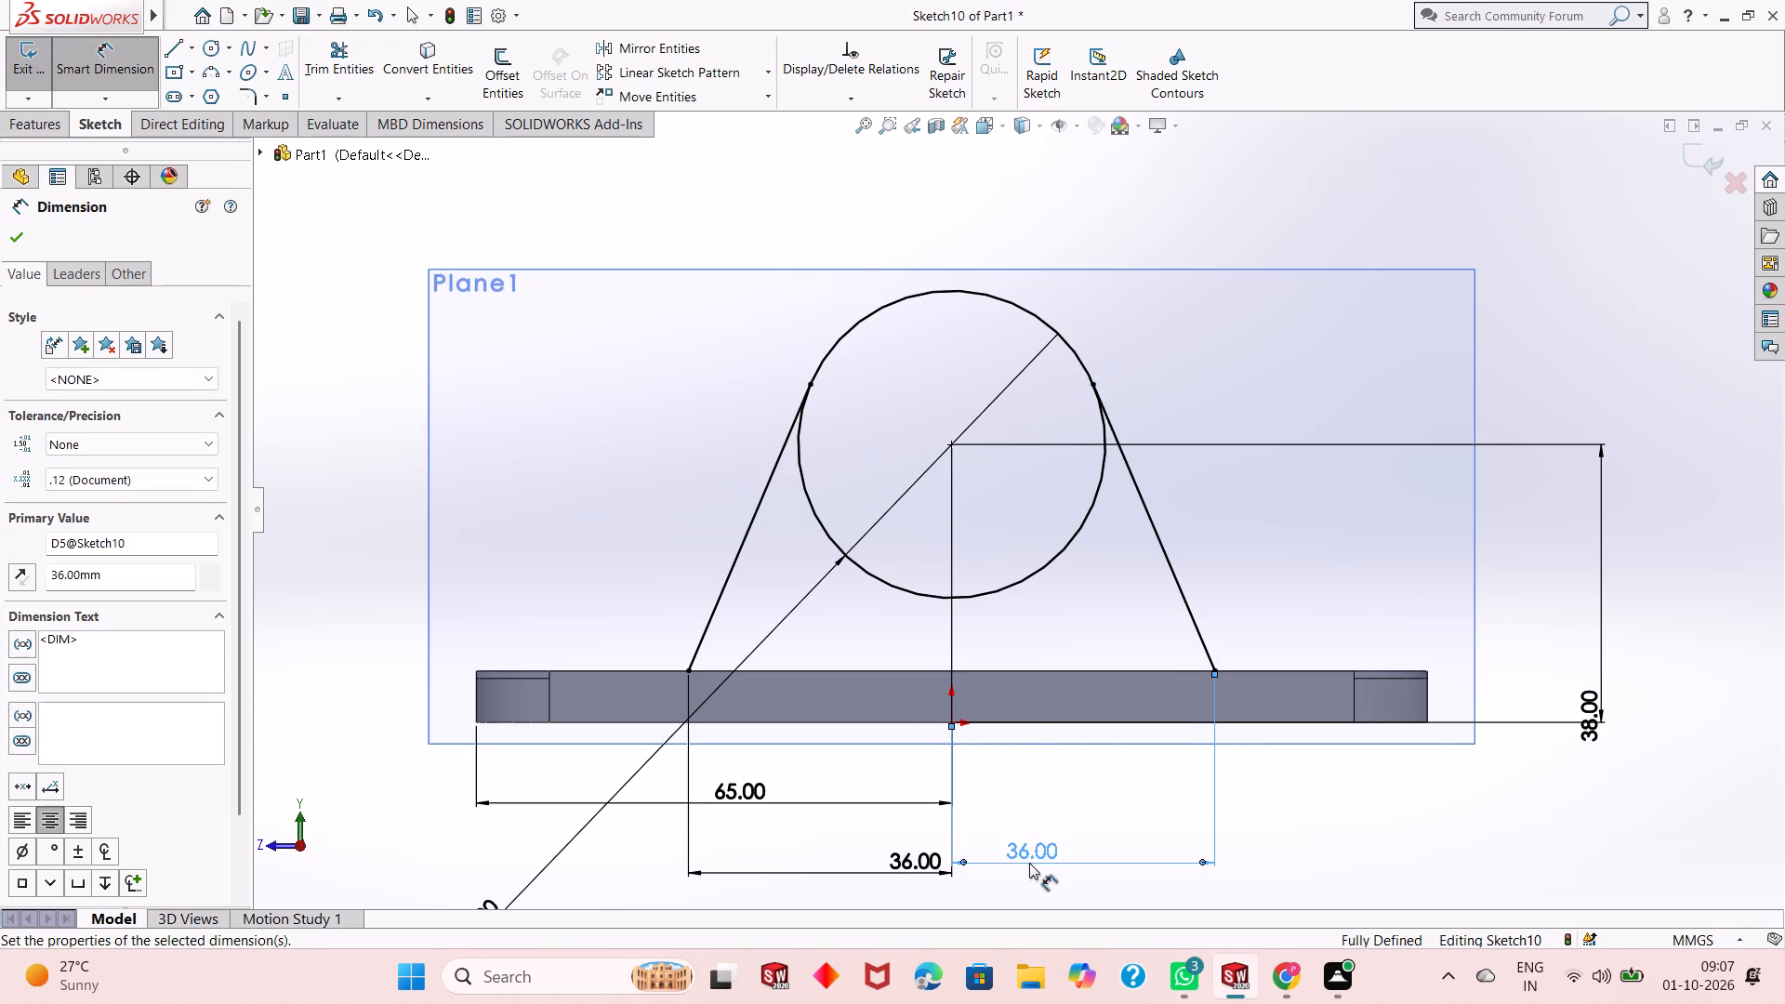
{"action": "right_click", "coordinate": [1290, 822]}
{"action": "left_click", "coordinate": [1361, 865]}
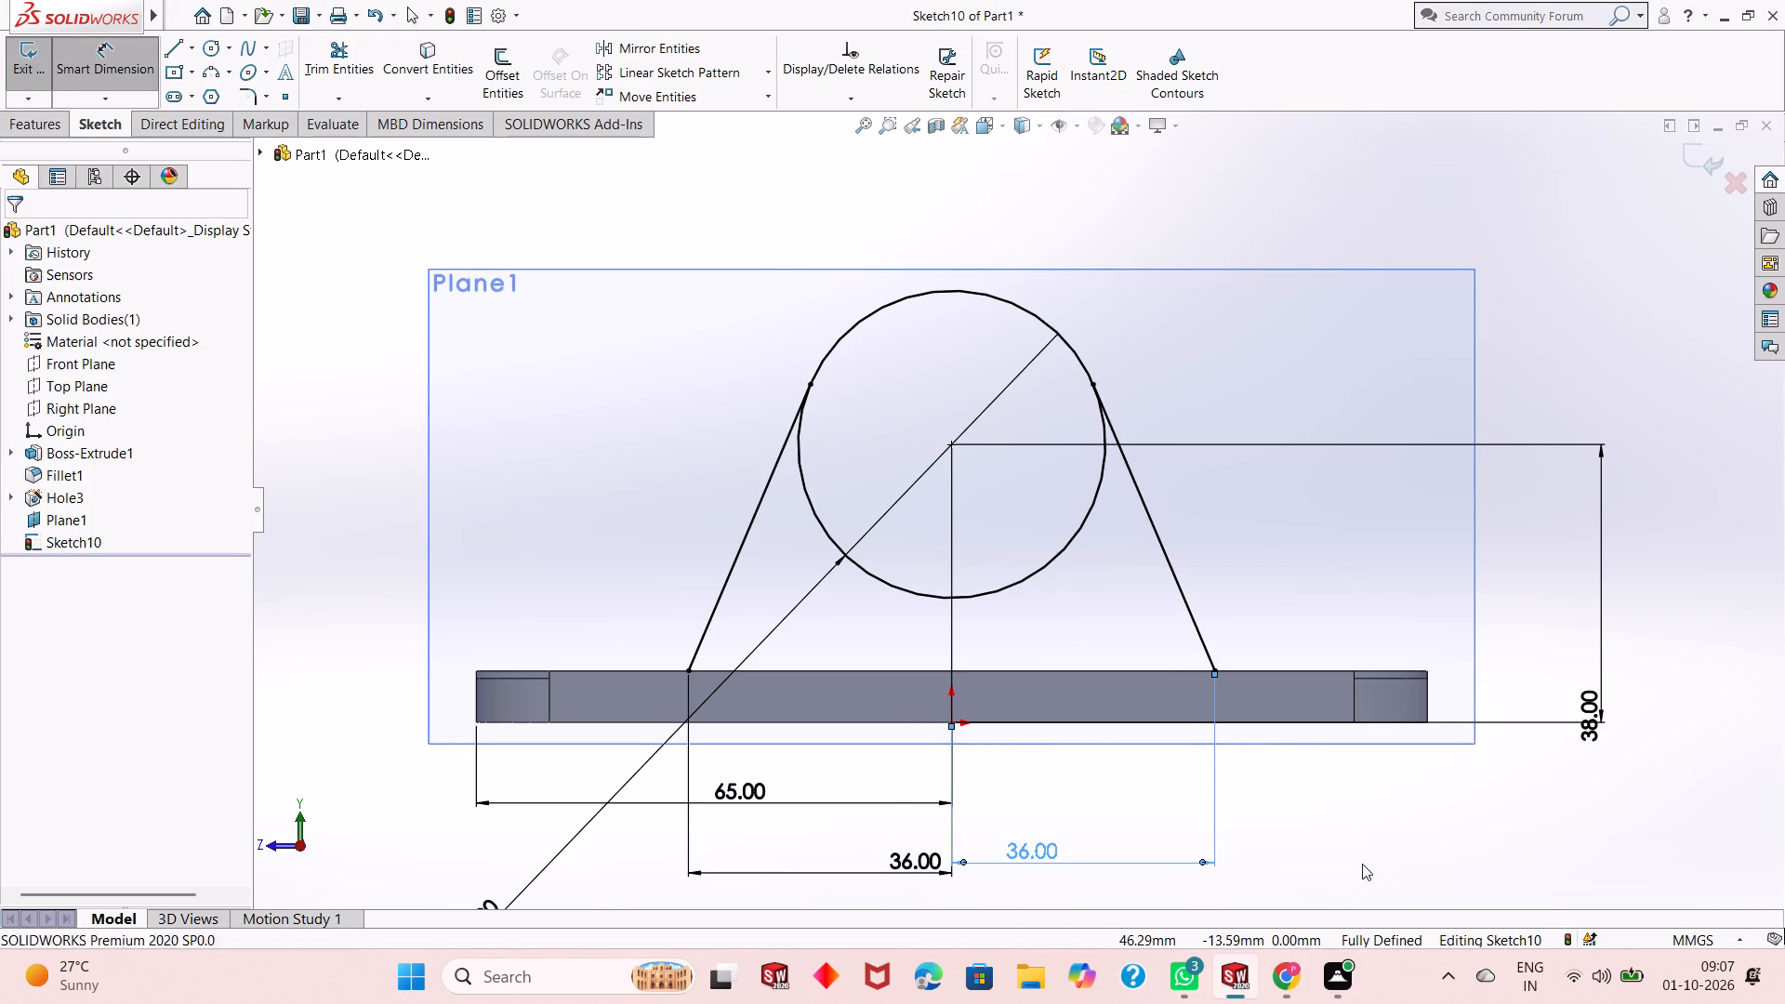
Examine the circle and its two slanted side lines against the base plate from several angles.
{"action": "scroll", "coordinate": [1036, 671], "scroll_direction": "up", "scroll_amount": 3}
{"action": "middle_click_drag", "start_coordinate": [999, 585], "coordinate": [1051, 554]}
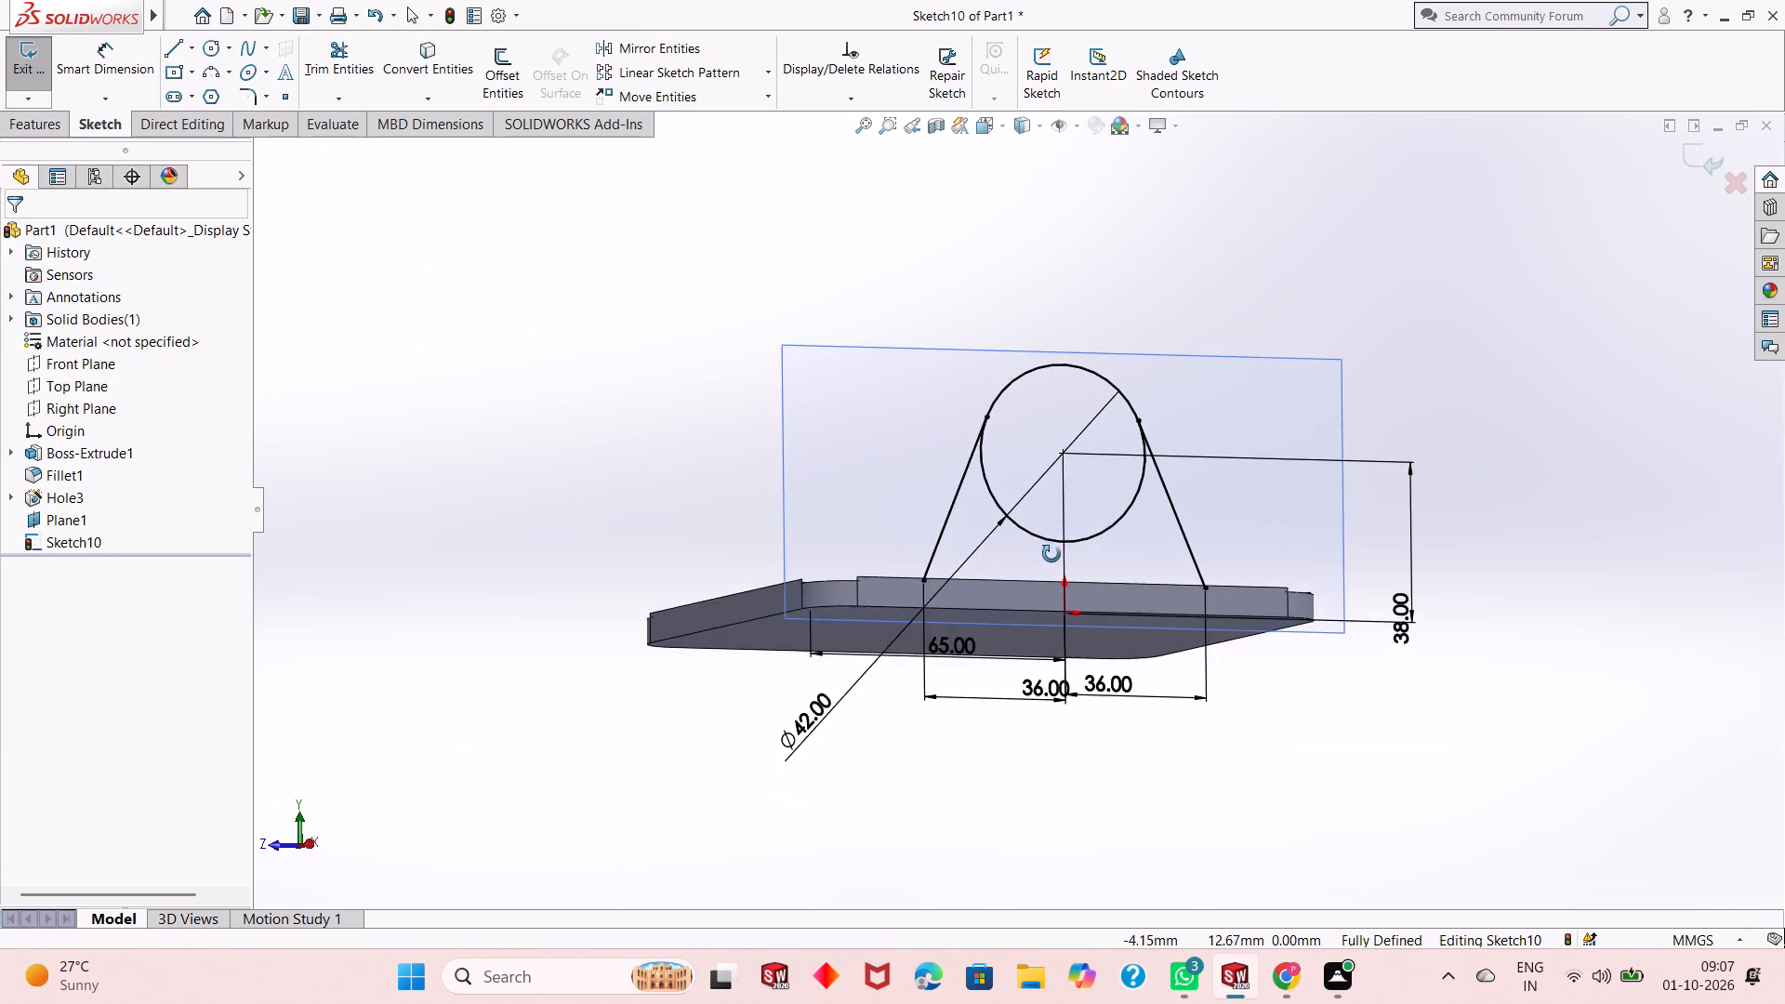
{"action": "middle_click_drag", "start_coordinate": [1051, 554], "coordinate": [1076, 627]}
{"action": "scroll", "coordinate": [1165, 576], "scroll_direction": "down", "scroll_amount": 2}
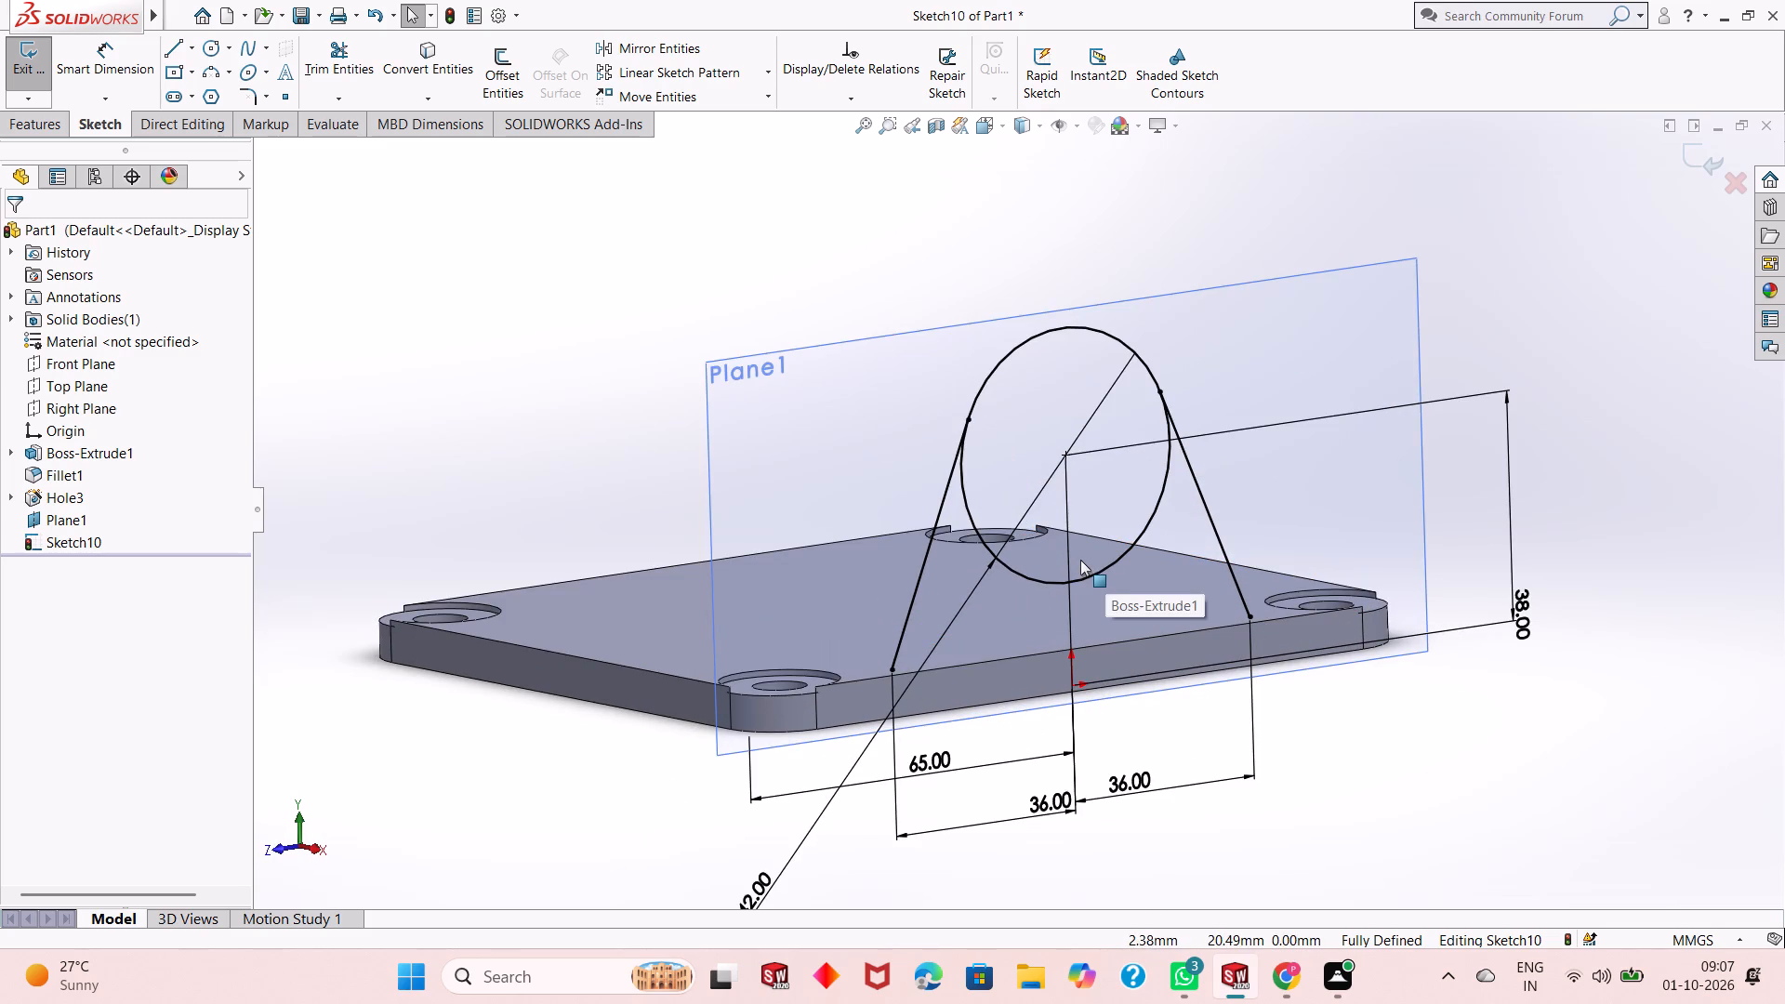
{"action": "scroll", "coordinate": [1073, 556], "scroll_direction": "down", "scroll_amount": 1}
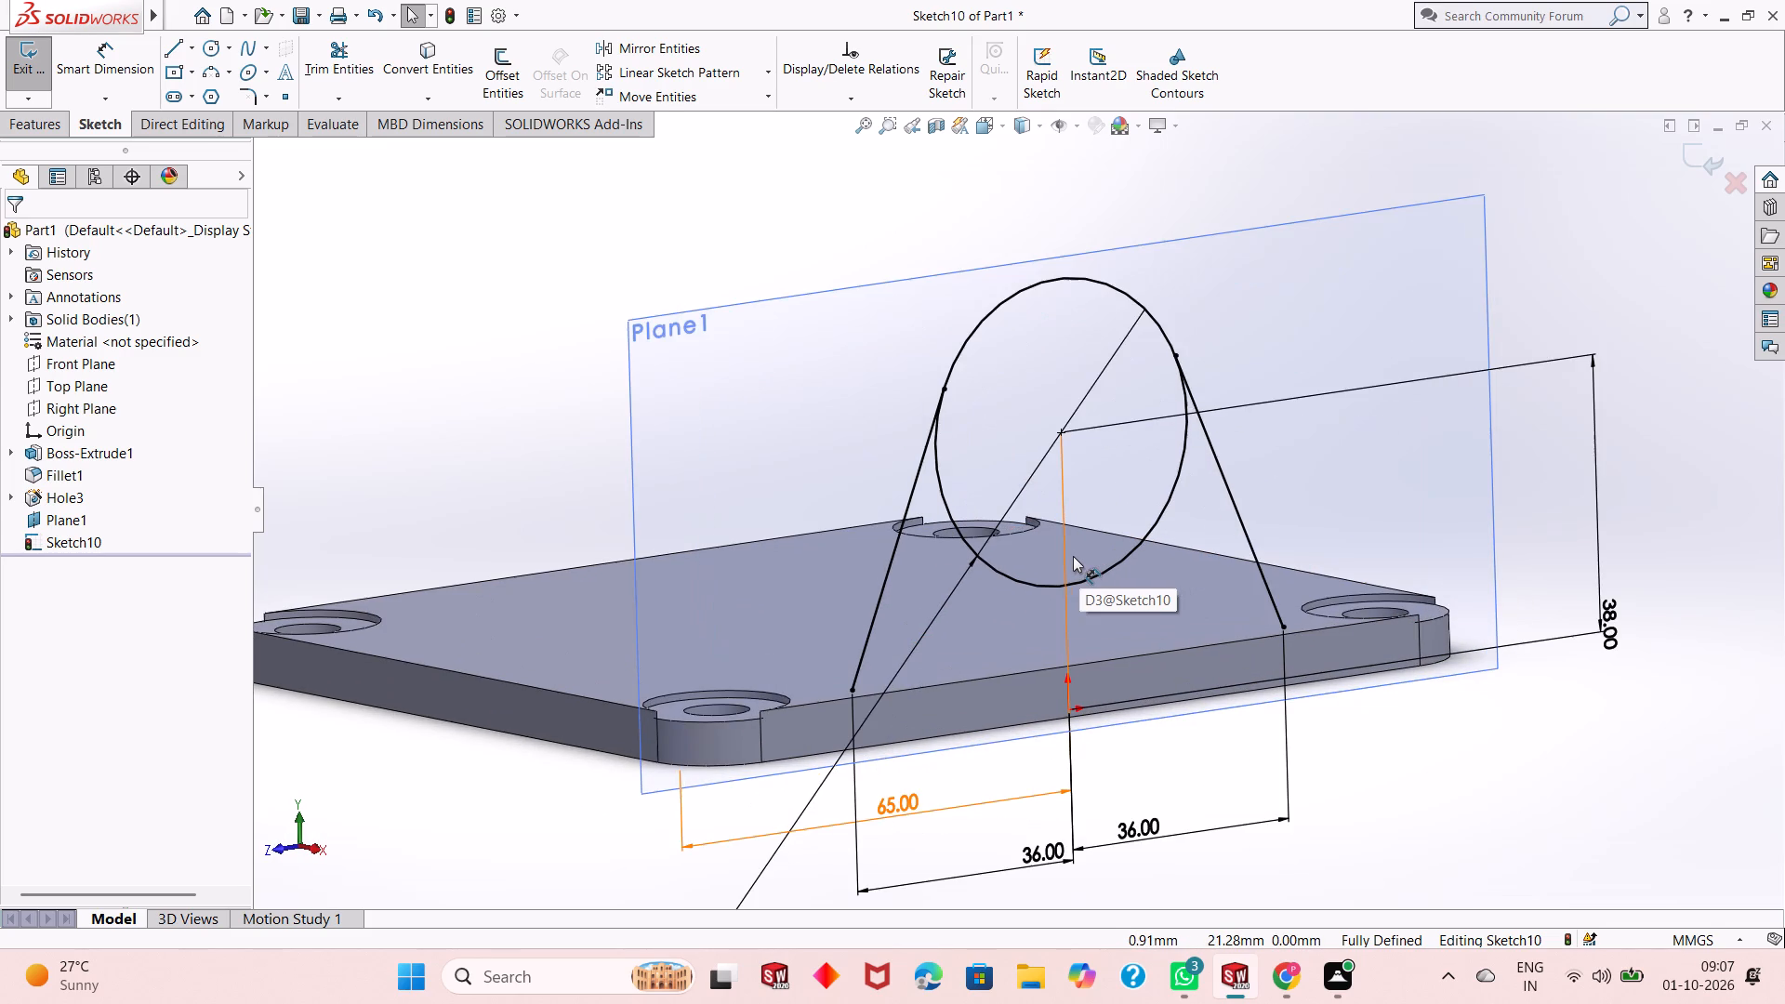
{"action": "scroll", "coordinate": [1073, 556], "scroll_direction": "up", "scroll_amount": 1}
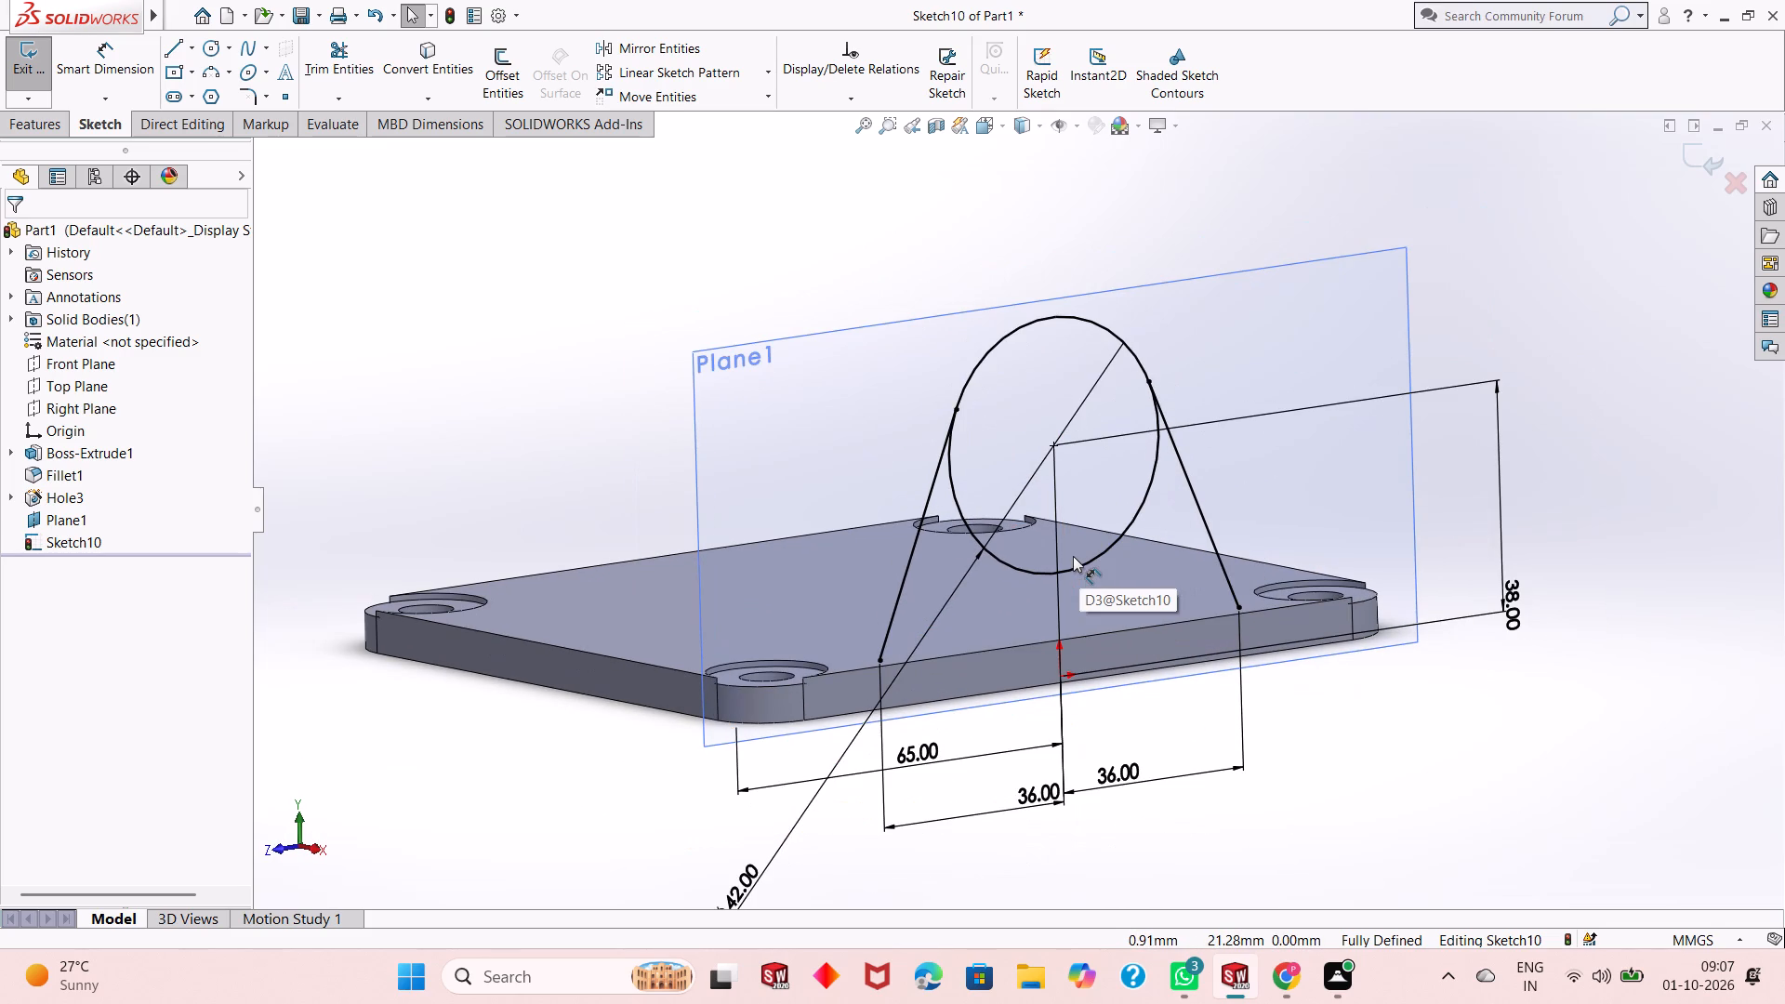
{"action": "scroll", "coordinate": [1020, 534], "scroll_direction": "up", "scroll_amount": 1}
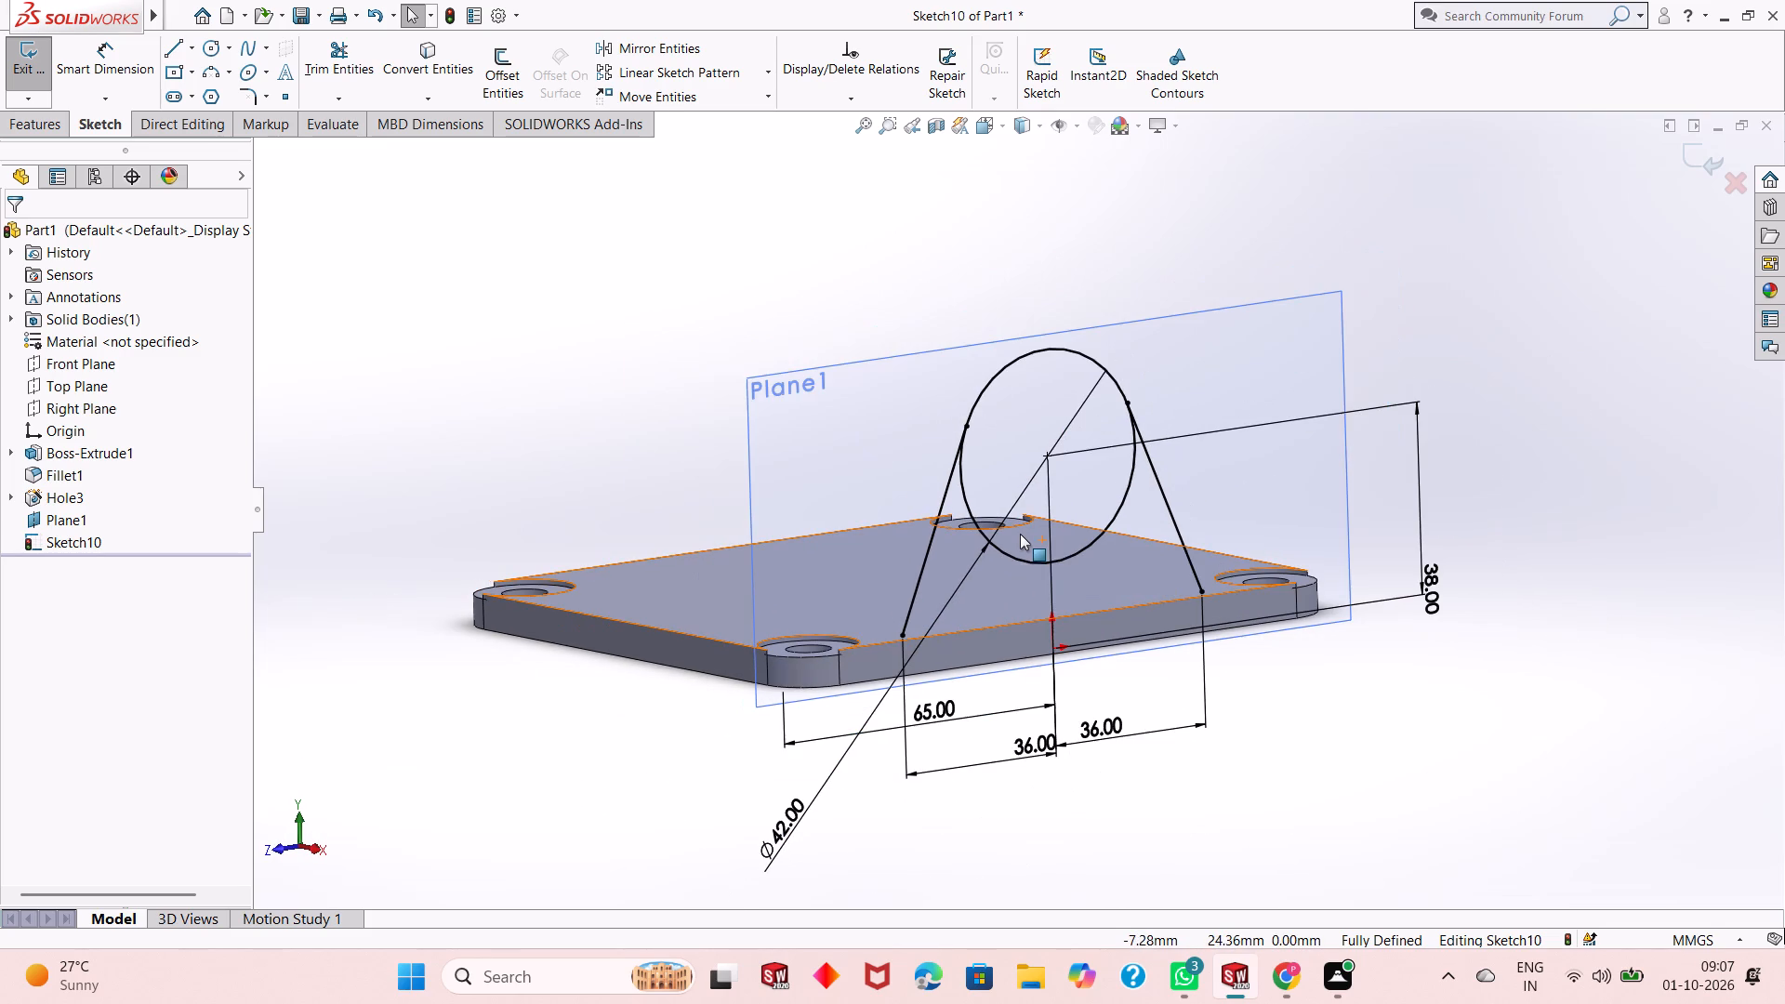
{"action": "middle_click_drag", "start_coordinate": [1032, 574], "coordinate": [1079, 565]}
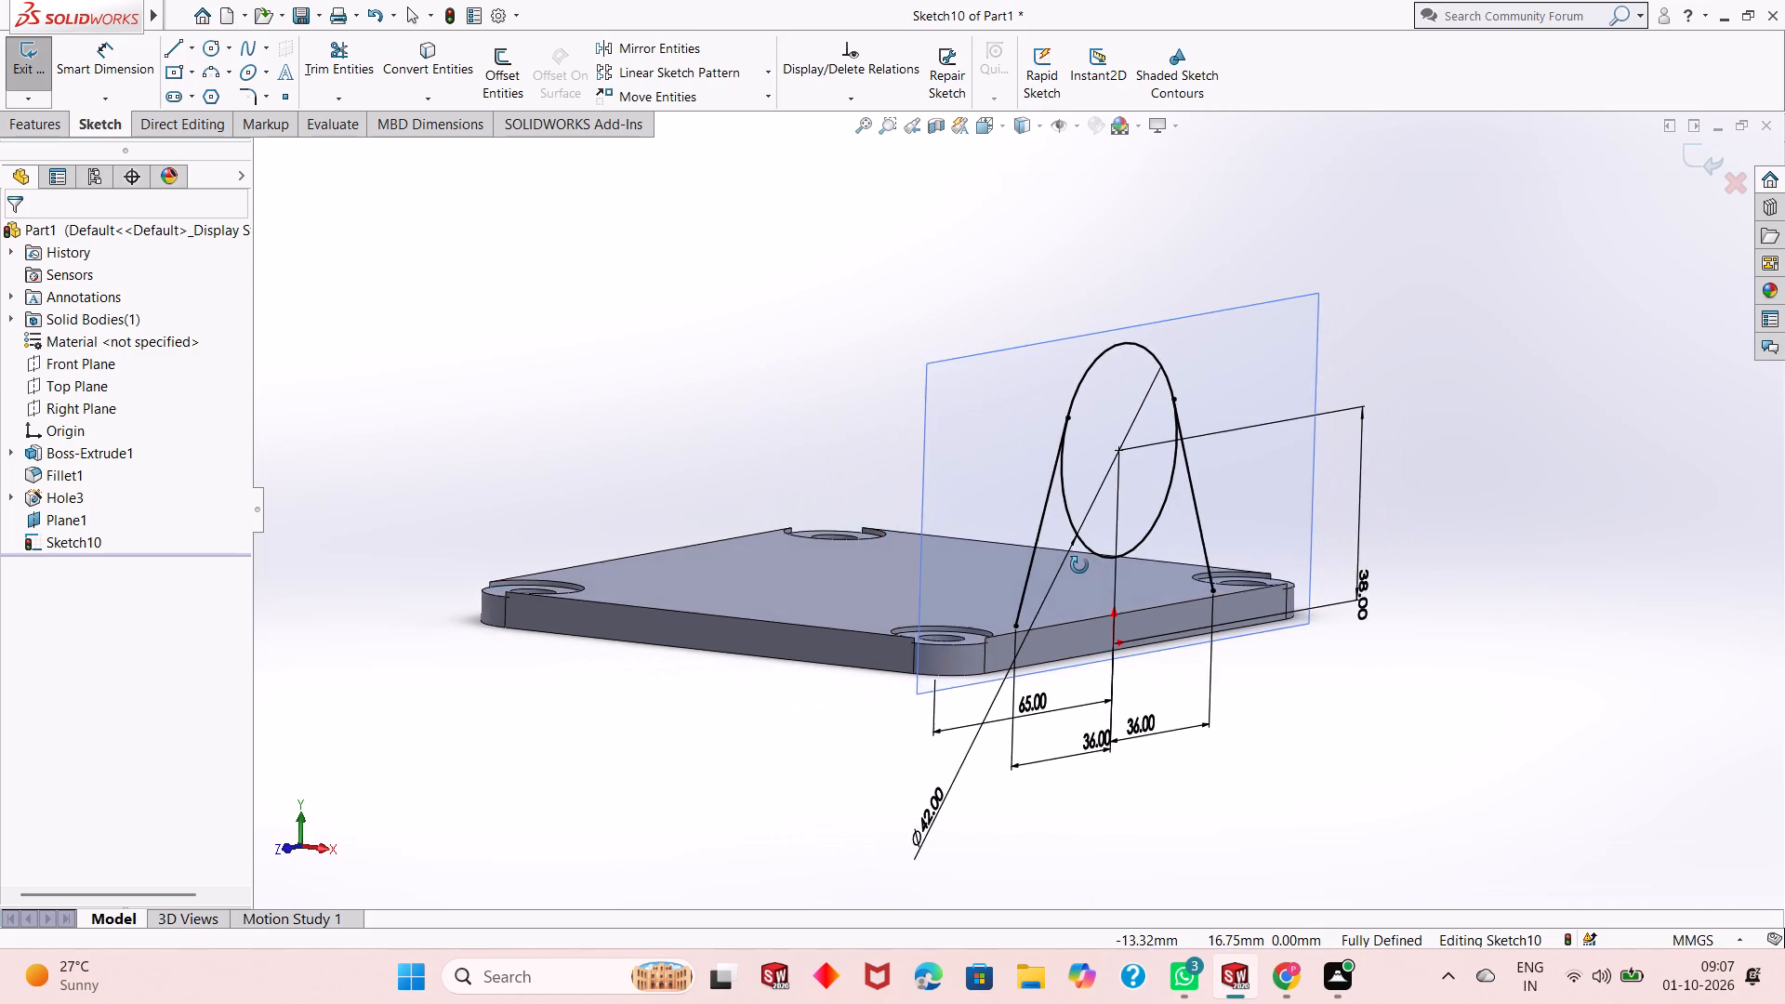
{"action": "middle_click_drag", "start_coordinate": [1079, 565], "coordinate": [1087, 585]}
{"action": "scroll", "coordinate": [1113, 483], "scroll_direction": "down", "scroll_amount": 5}
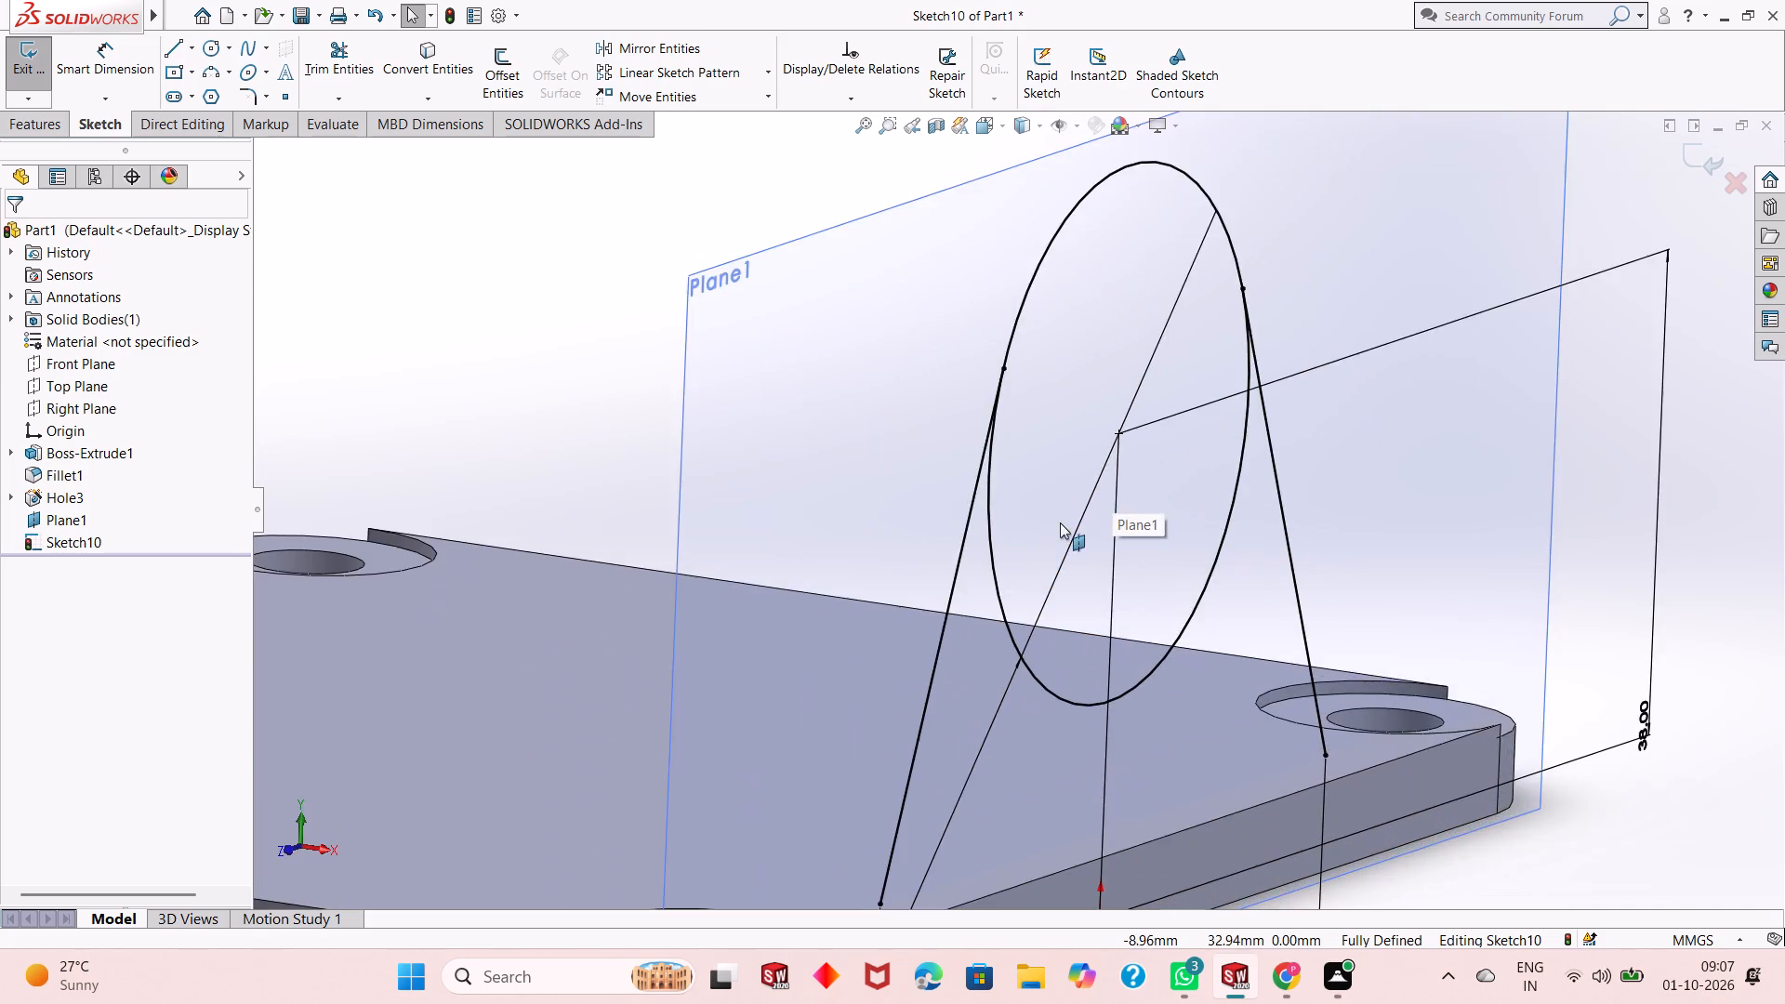
{"action": "scroll", "coordinate": [1060, 522], "scroll_direction": "up", "scroll_amount": 5}
{"action": "scroll", "coordinate": [1133, 404], "scroll_direction": "down", "scroll_amount": 3}
{"action": "middle_click_drag", "start_coordinate": [958, 613], "coordinate": [958, 623]}
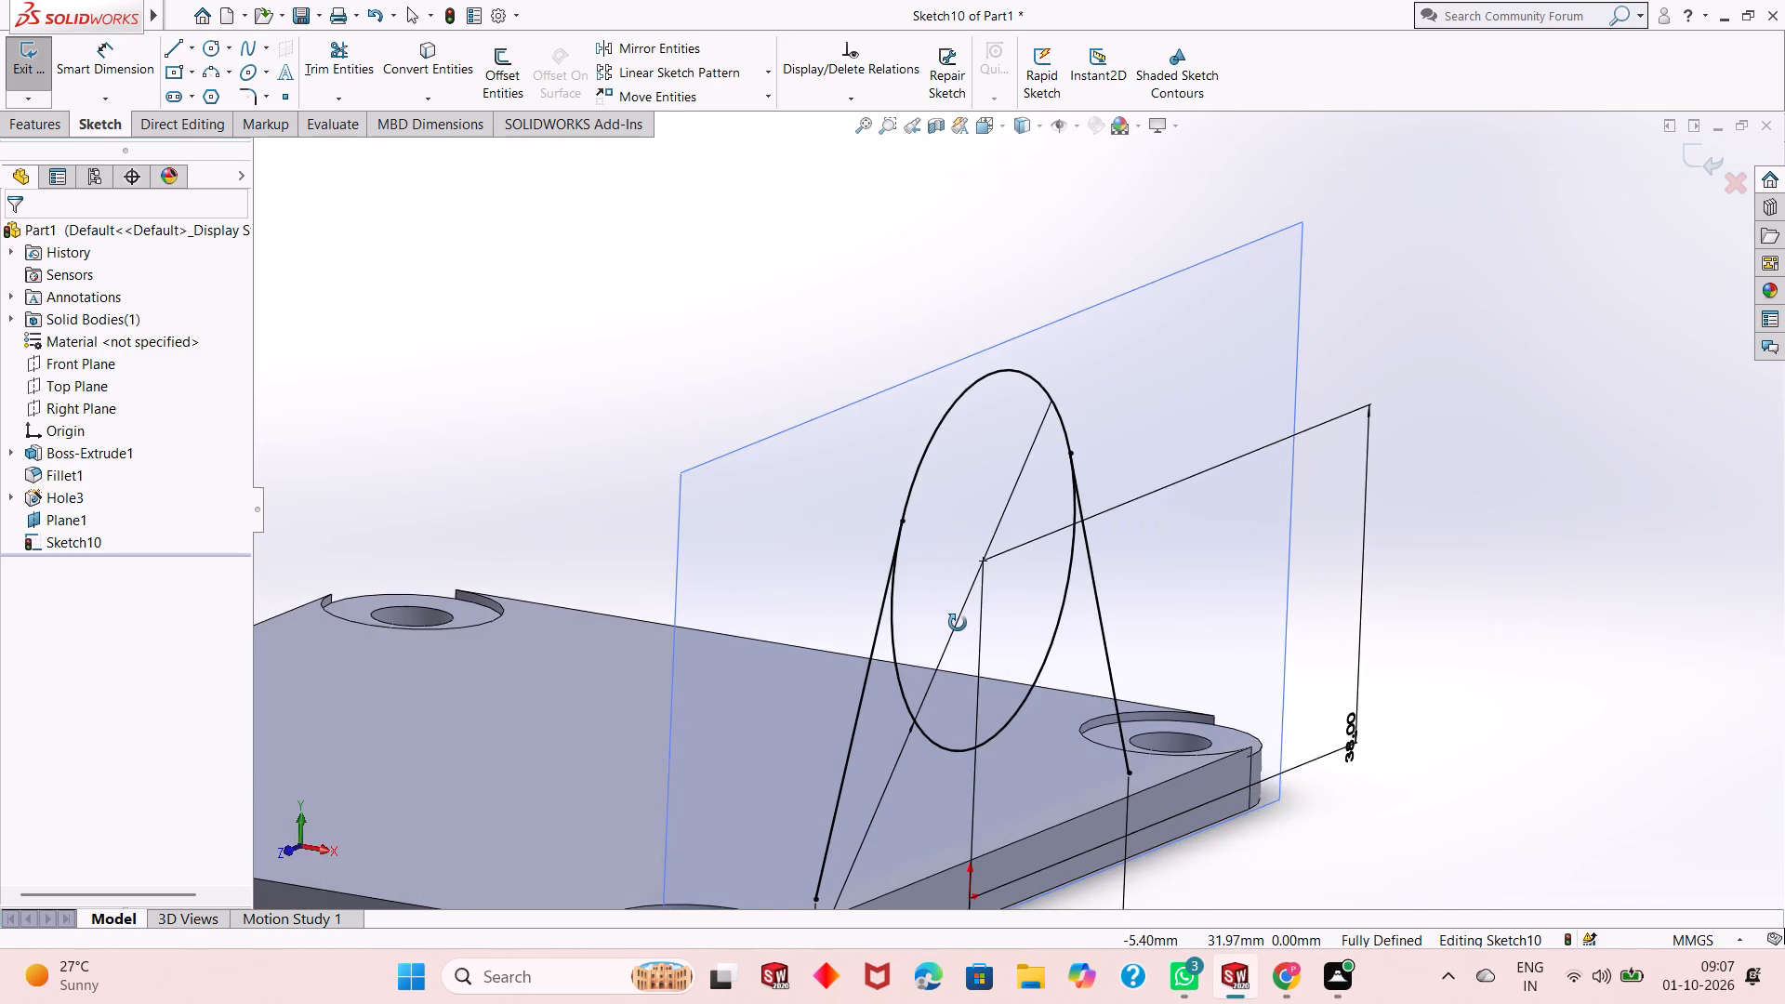
{"action": "middle_click_drag", "start_coordinate": [958, 623], "coordinate": [956, 626]}
{"action": "scroll", "coordinate": [954, 625], "scroll_direction": "up", "scroll_amount": 4}
{"action": "middle_click_drag", "start_coordinate": [1129, 611], "coordinate": [1117, 614]}
{"action": "scroll", "coordinate": [1030, 531], "scroll_direction": "down", "scroll_amount": 1}
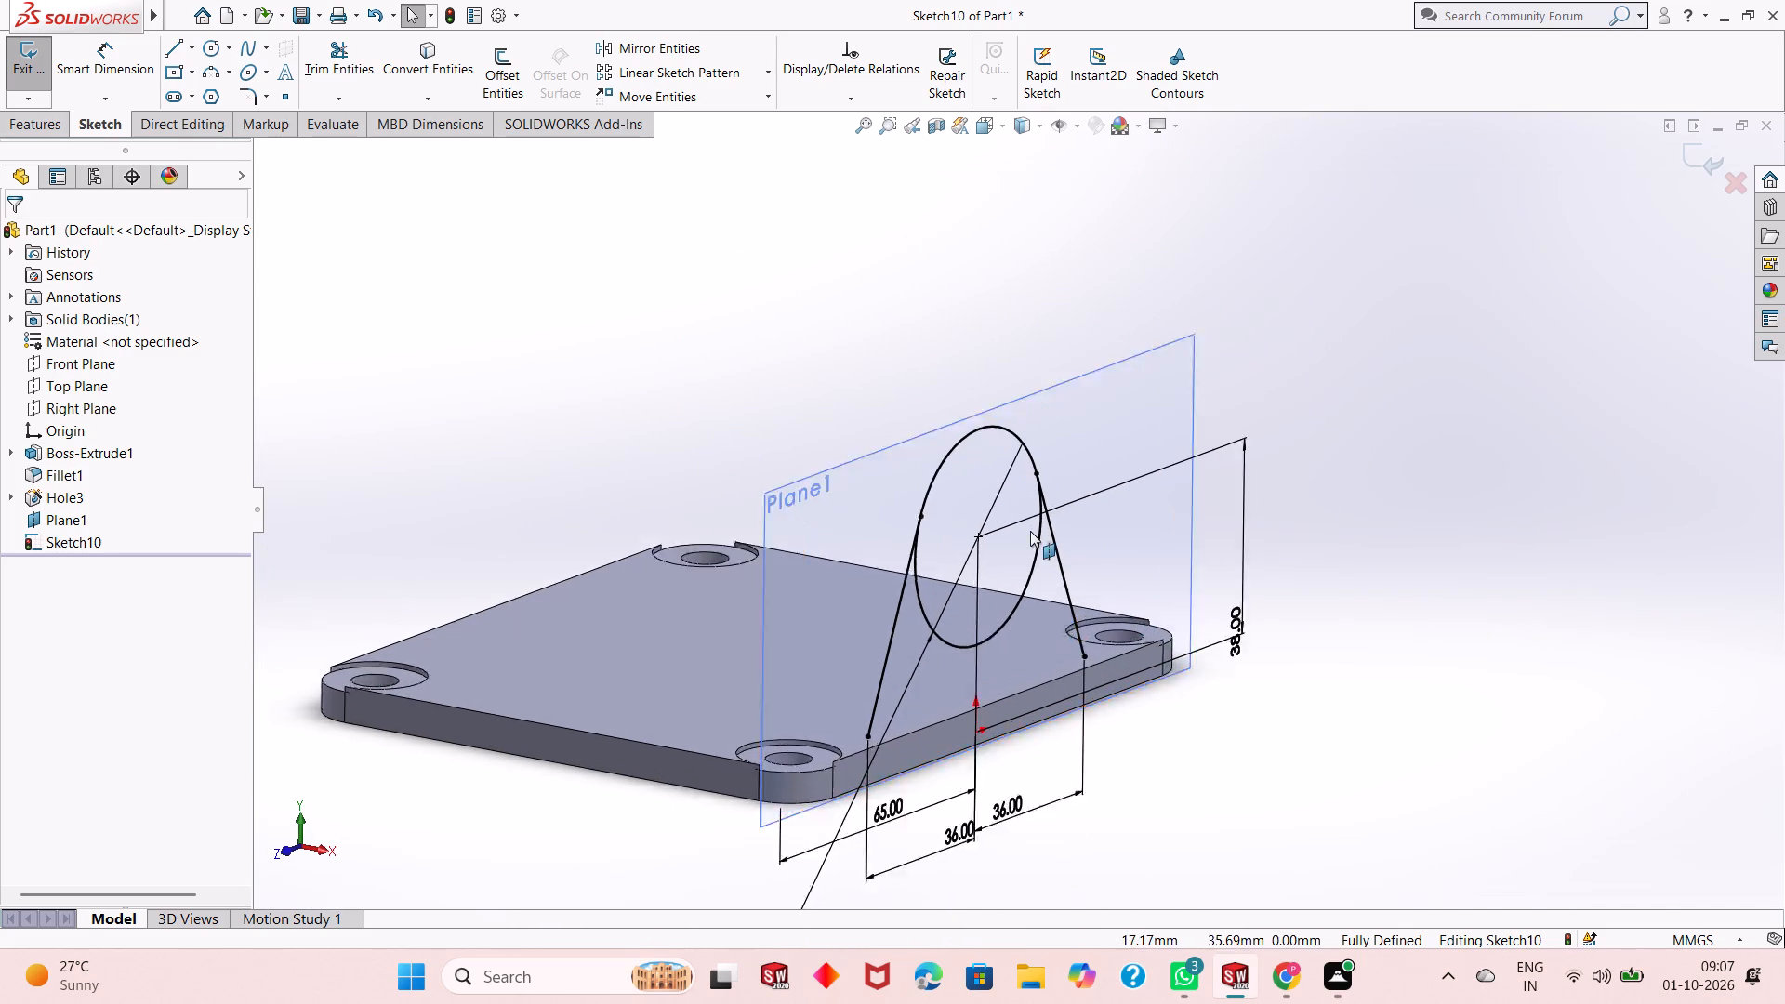
{"action": "scroll", "coordinate": [1030, 531], "scroll_direction": "down", "scroll_amount": 2}
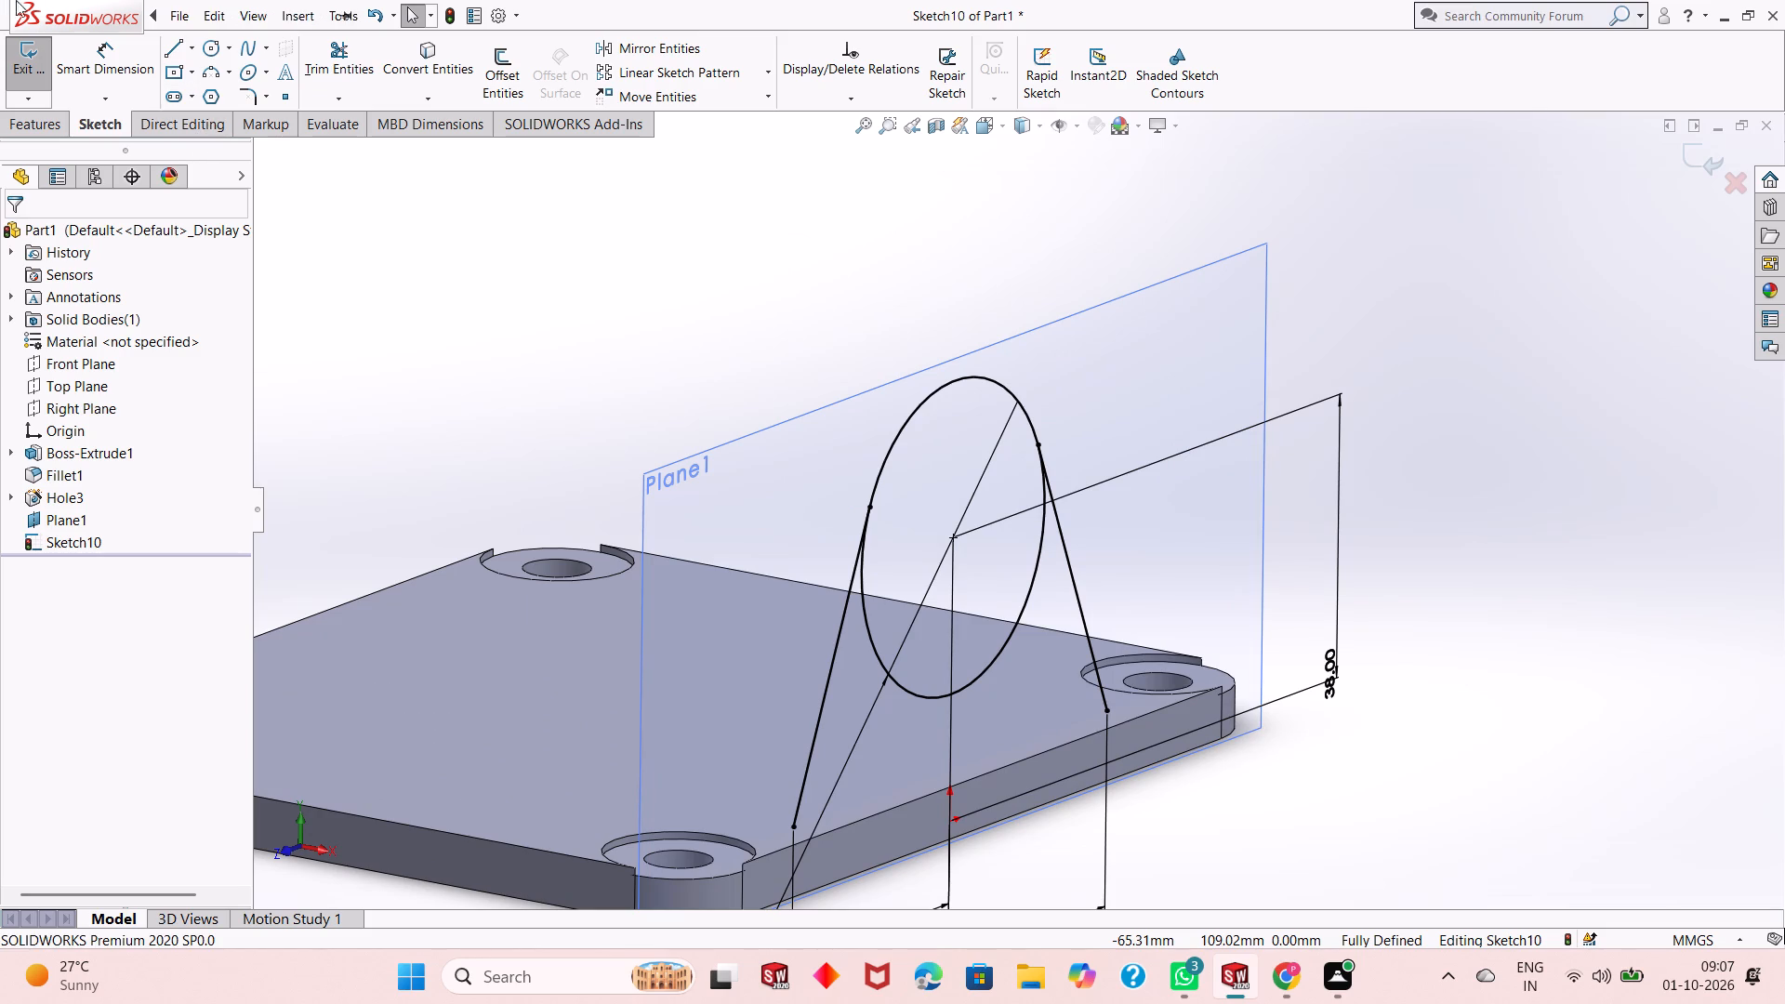
Trim away the circle's lower arc between the two slanted lines, using Trim to closest.
{"action": "left_click", "coordinate": [340, 70]}
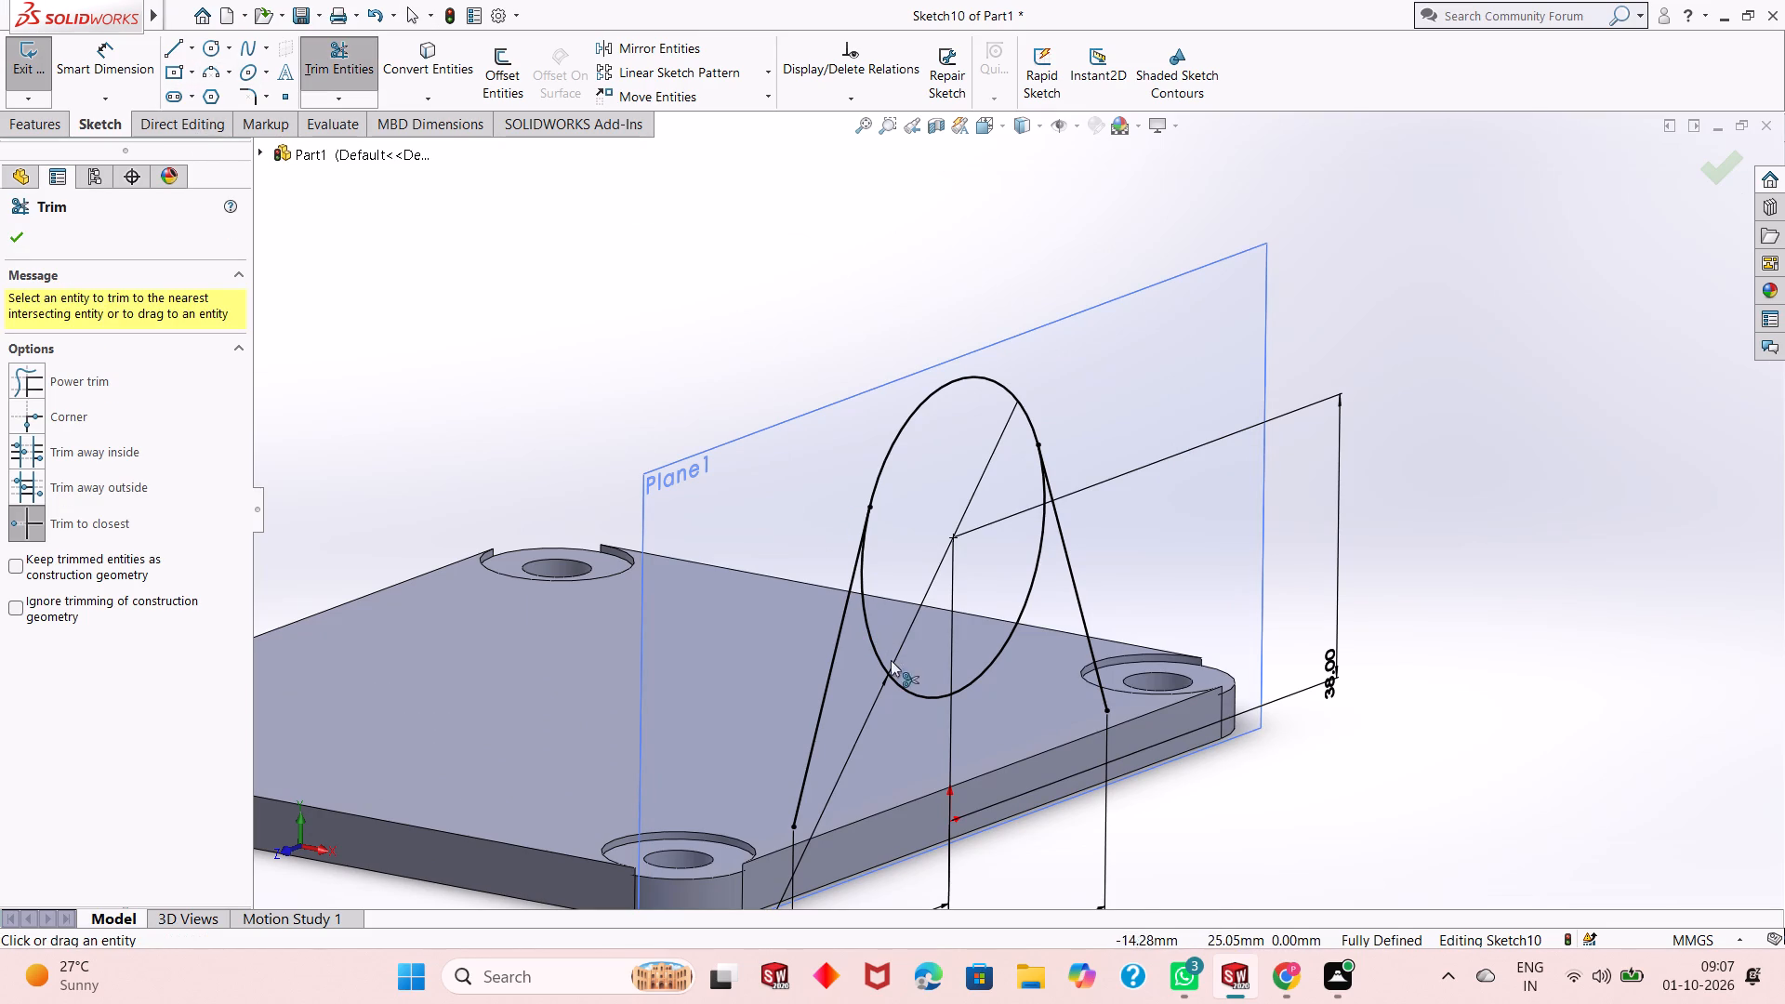
{"action": "left_click", "coordinate": [908, 687]}
{"action": "right_click", "coordinate": [1383, 348]}
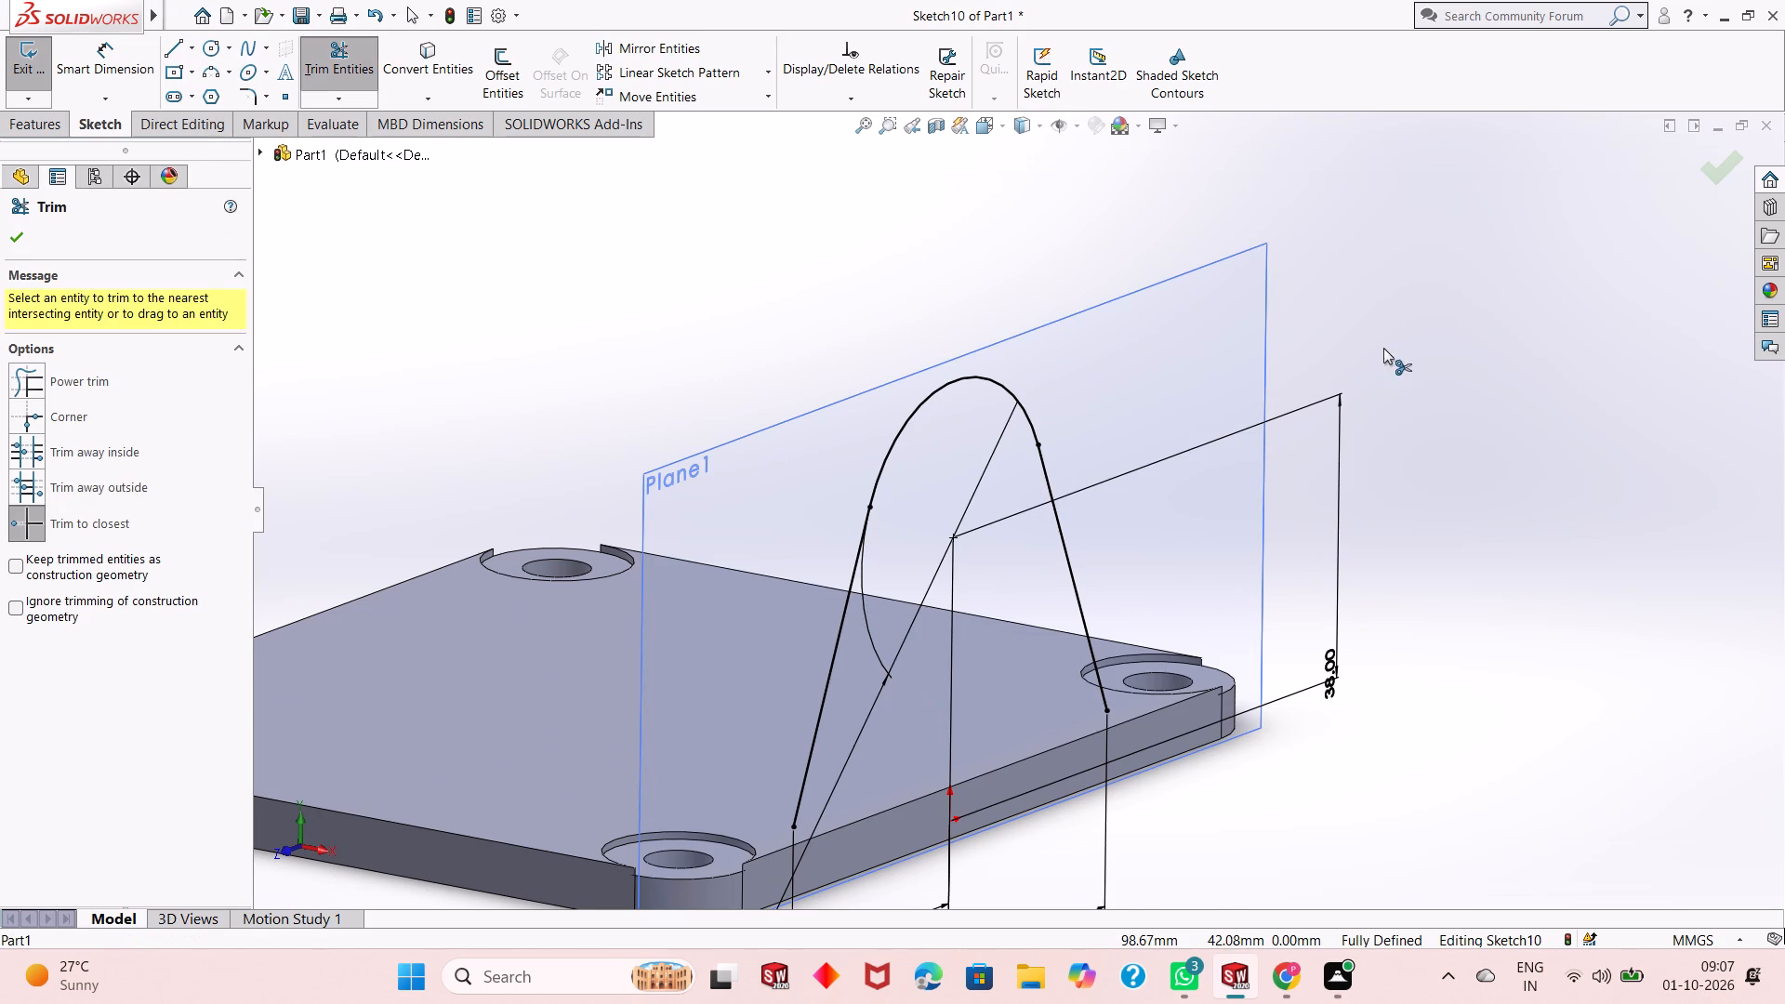
{"action": "left_click", "coordinate": [1426, 403]}
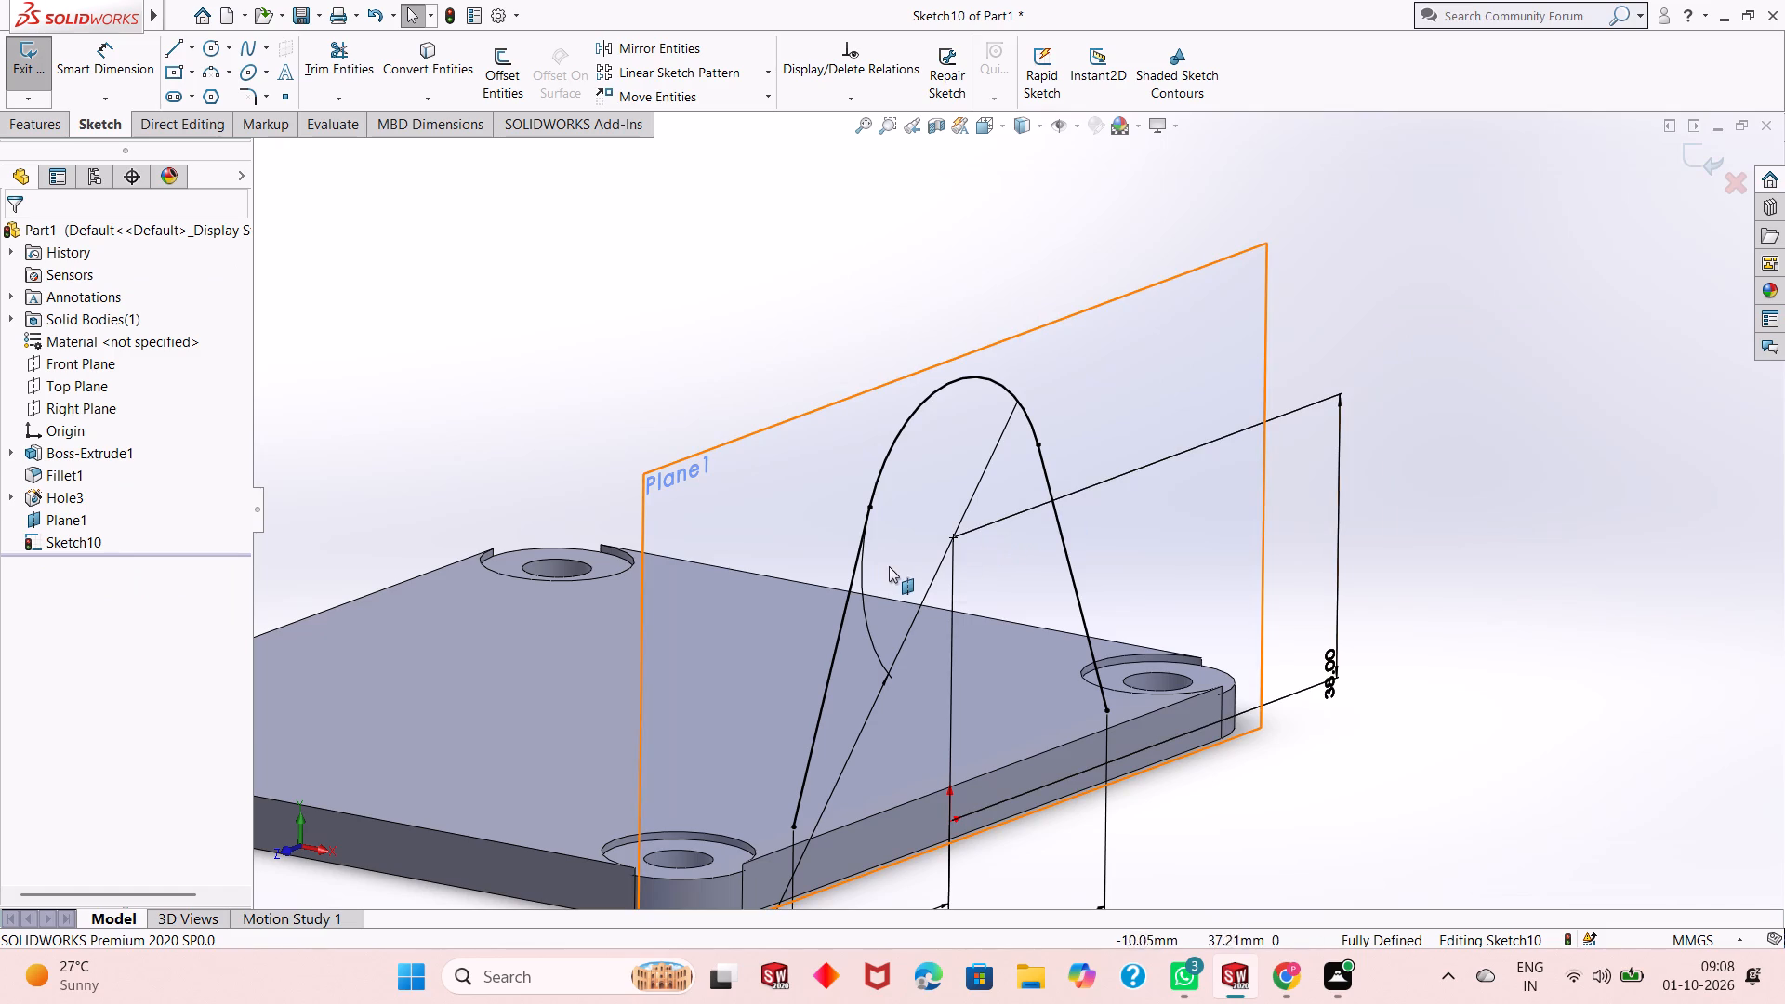
Close the support profile with a 72 mm horizontal line joining the lower ends of the two slanted lines.
{"action": "scroll", "coordinate": [879, 571], "scroll_direction": "up", "scroll_amount": 1}
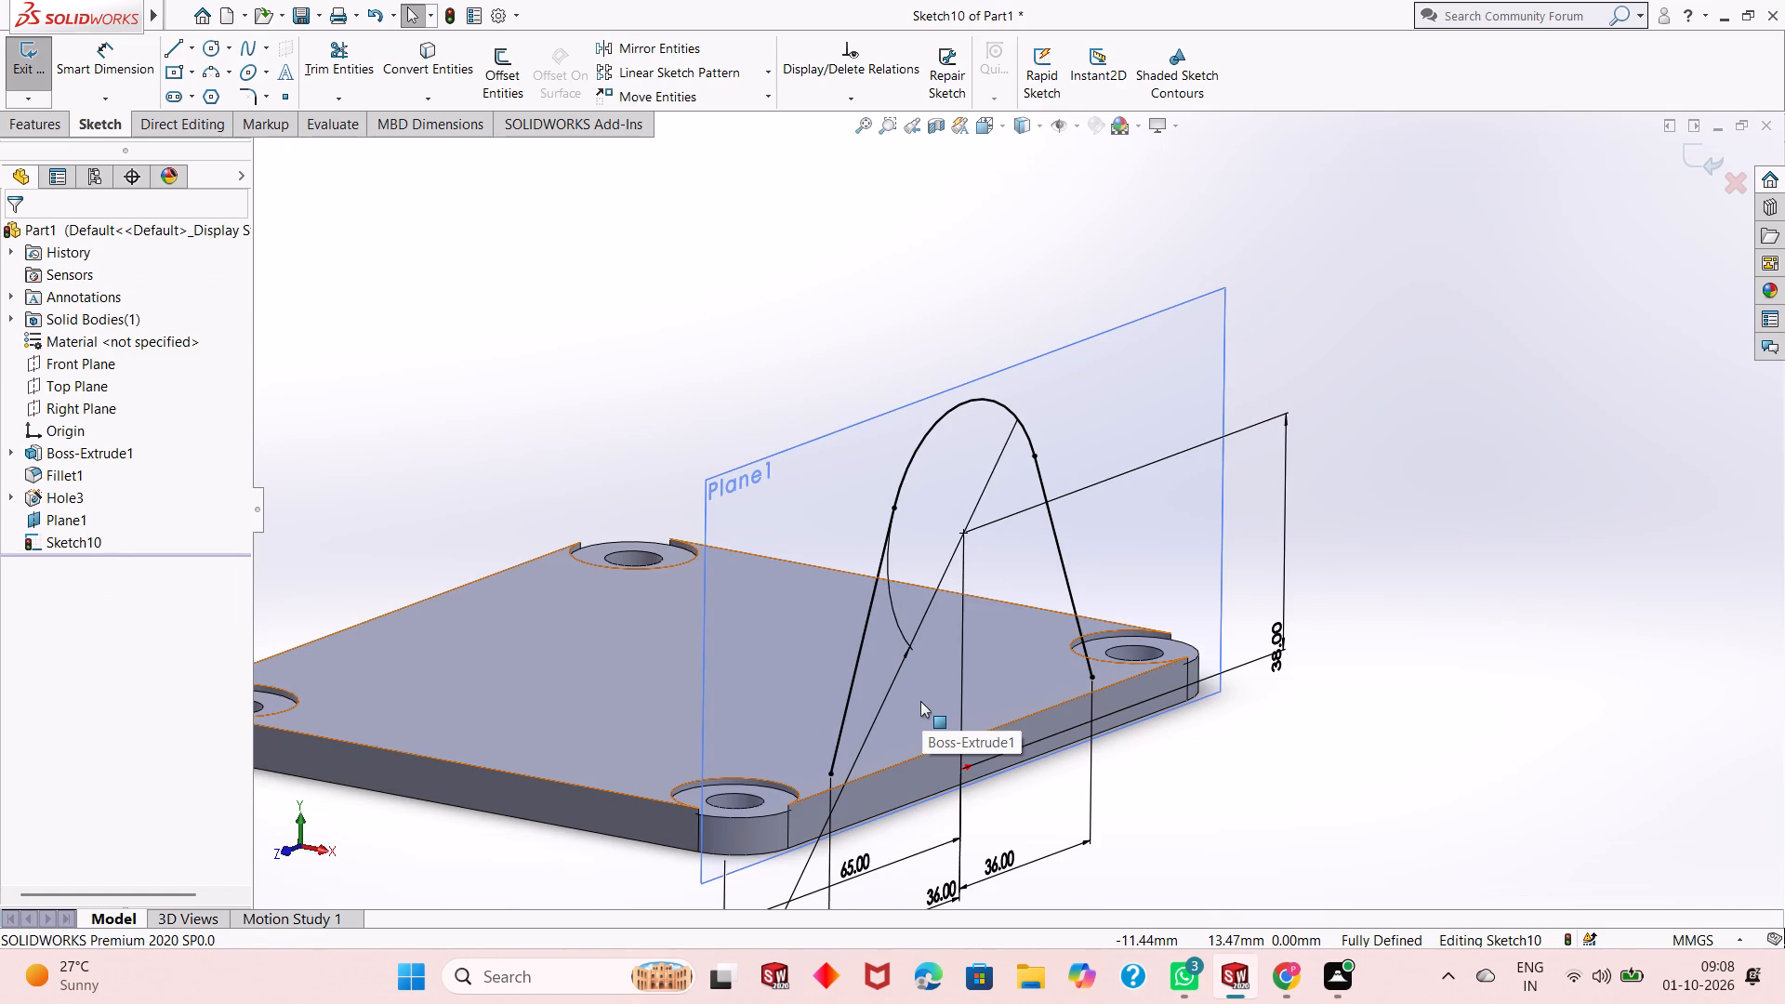
{"action": "key", "text": "ctrl+8"}
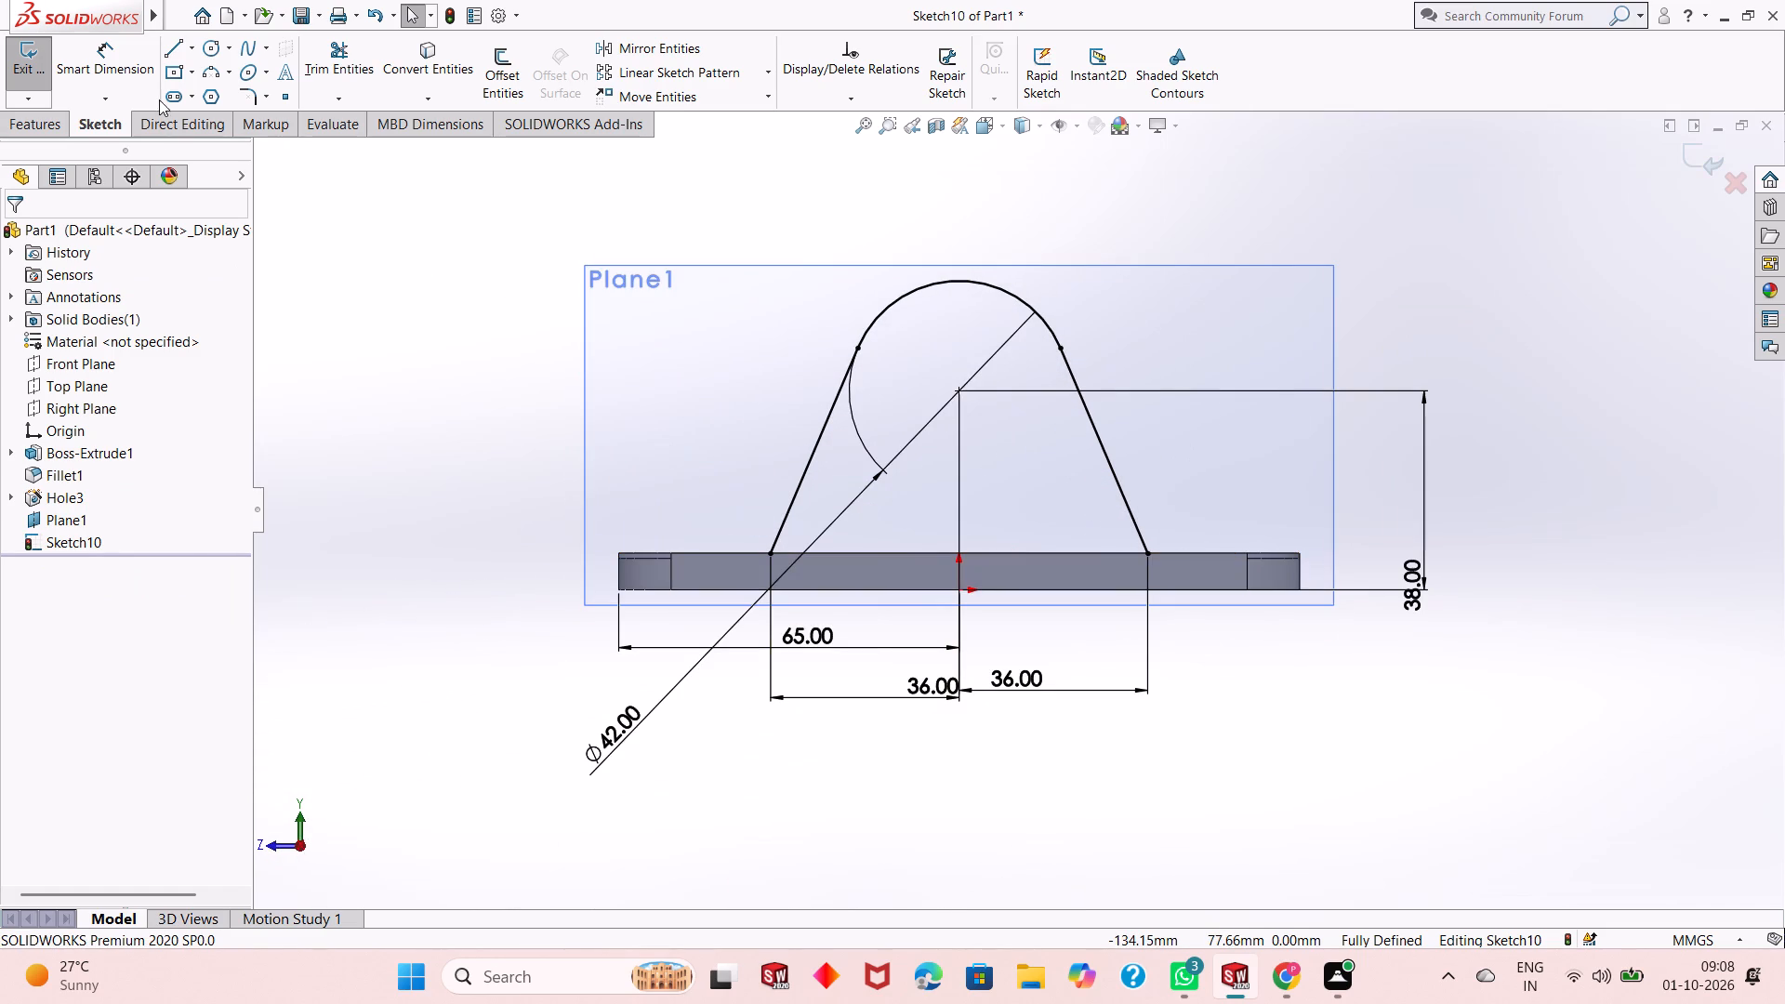
{"action": "left_click", "coordinate": [169, 45]}
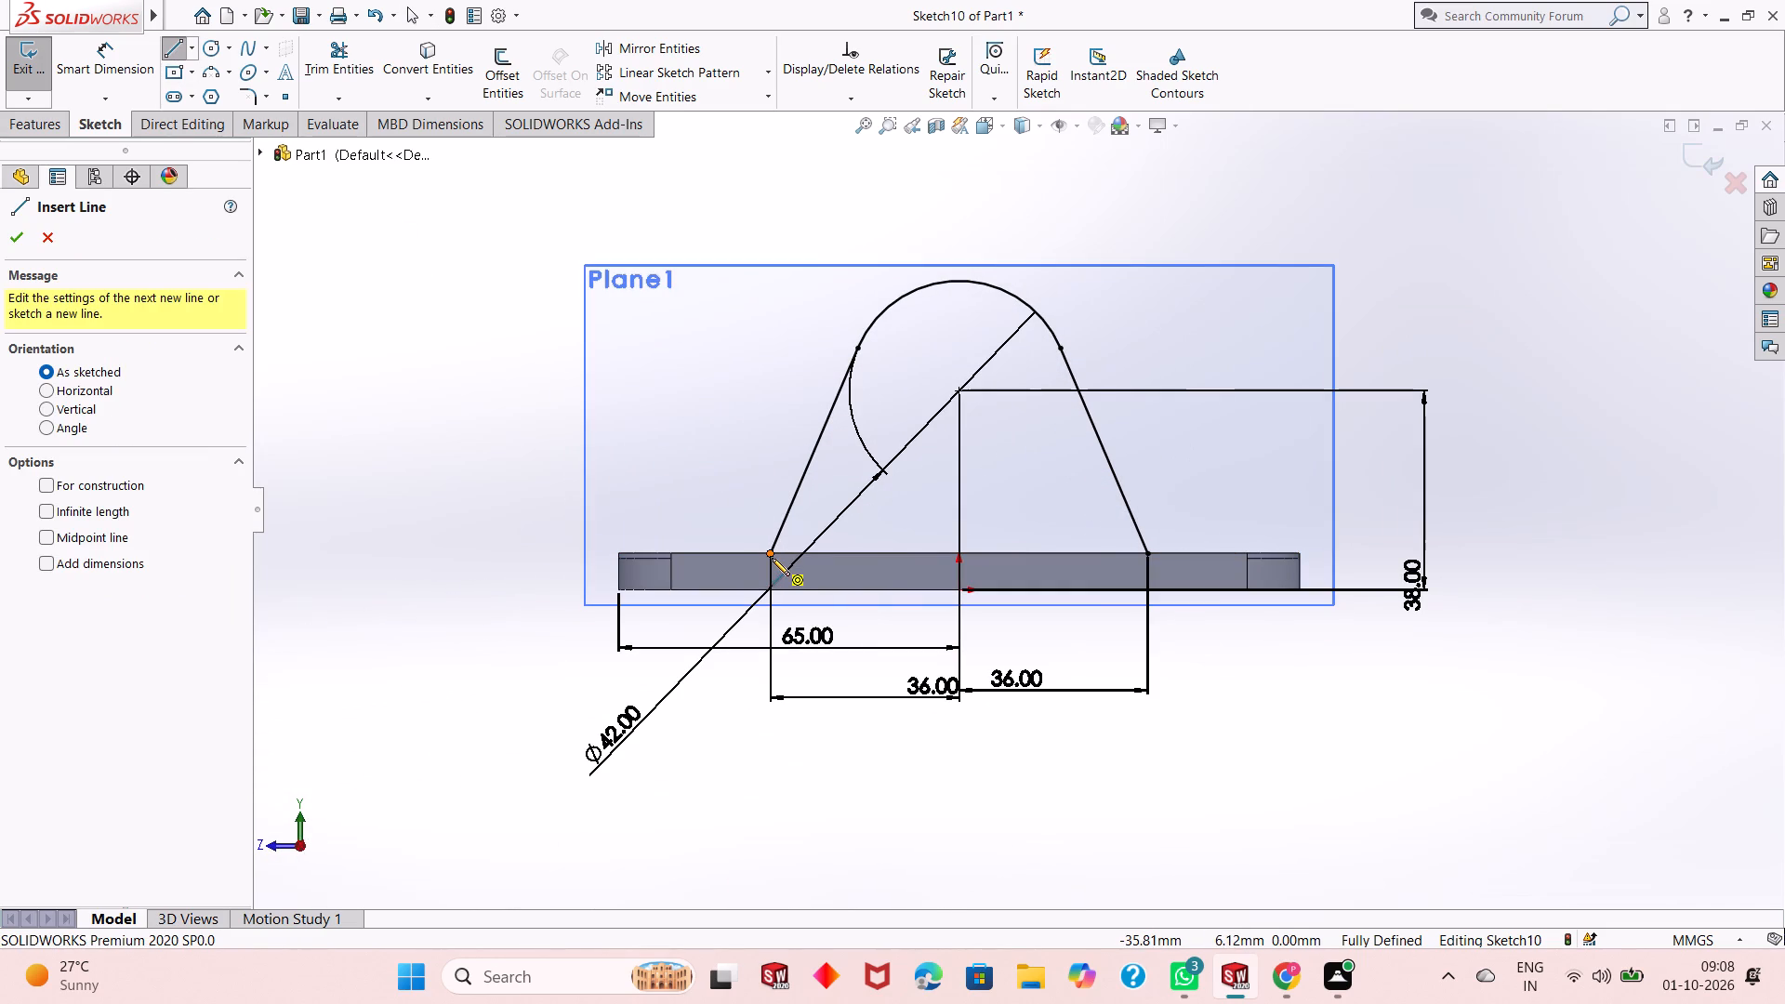
{"action": "left_click", "coordinate": [772, 558]}
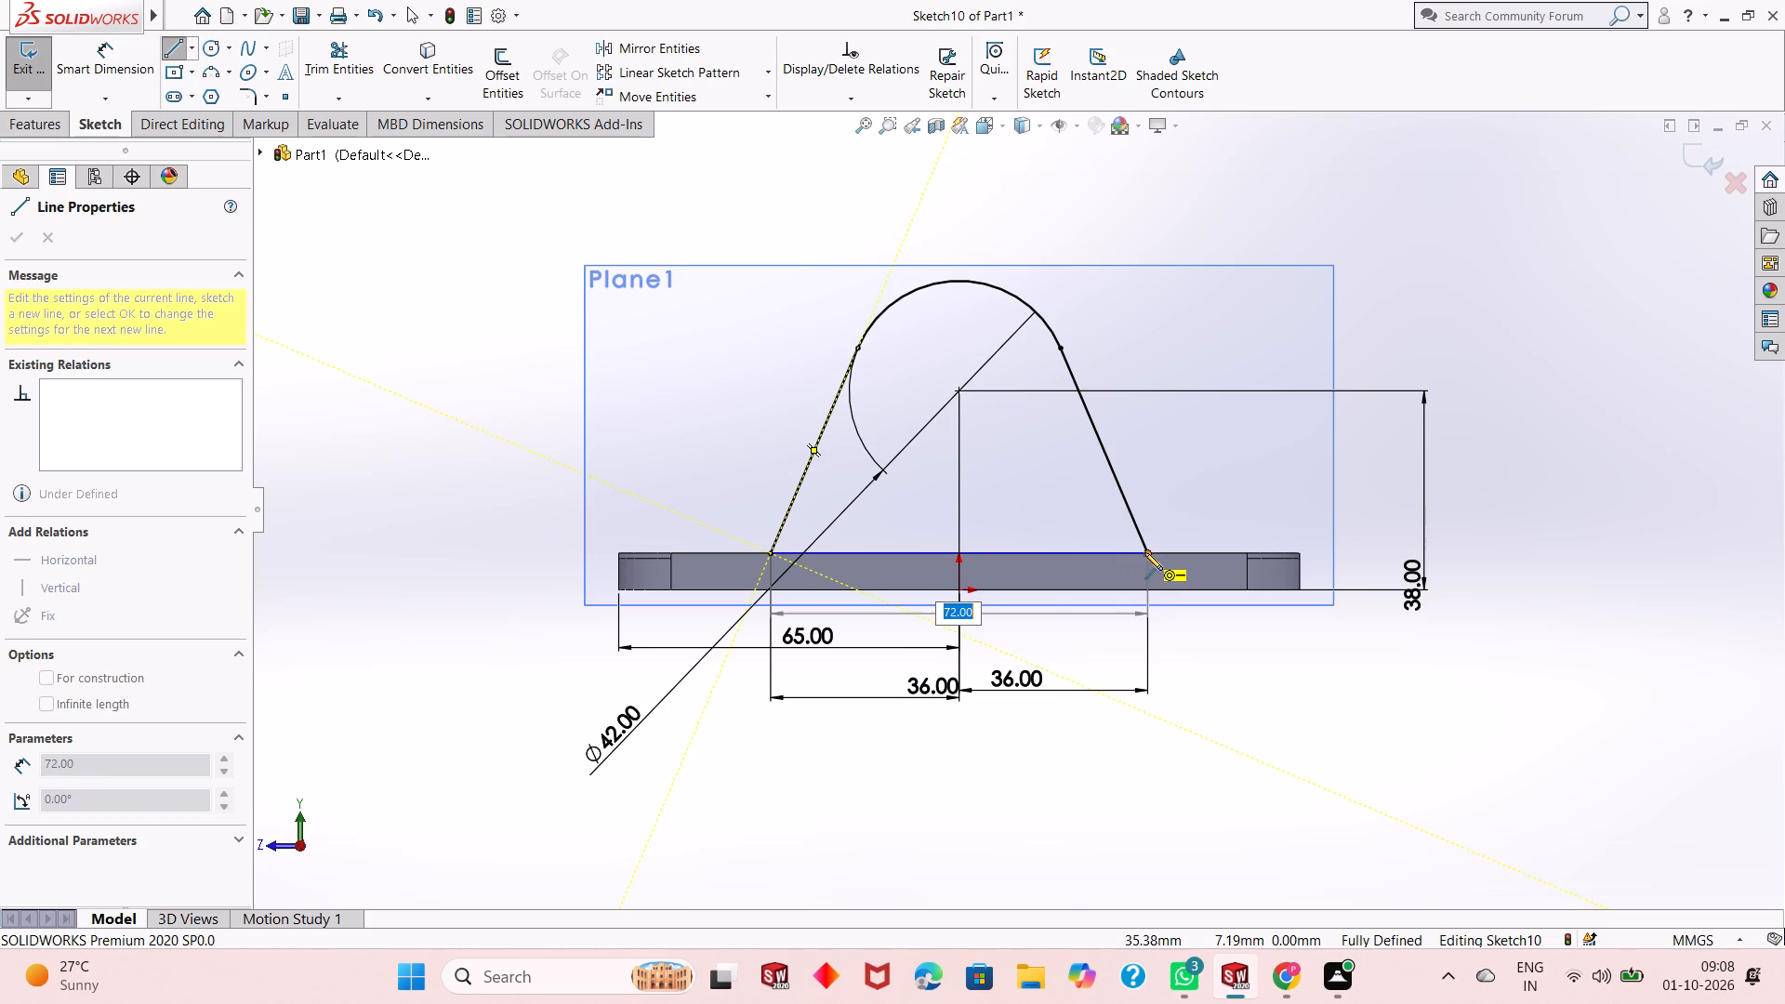
{"action": "left_click", "coordinate": [1144, 552]}
{"action": "key", "text": "Escape"}
{"action": "key", "text": "Escape"}
{"action": "key", "text": "Escape"}
{"action": "key", "text": "Escape"}
{"action": "key", "text": "Escape"}
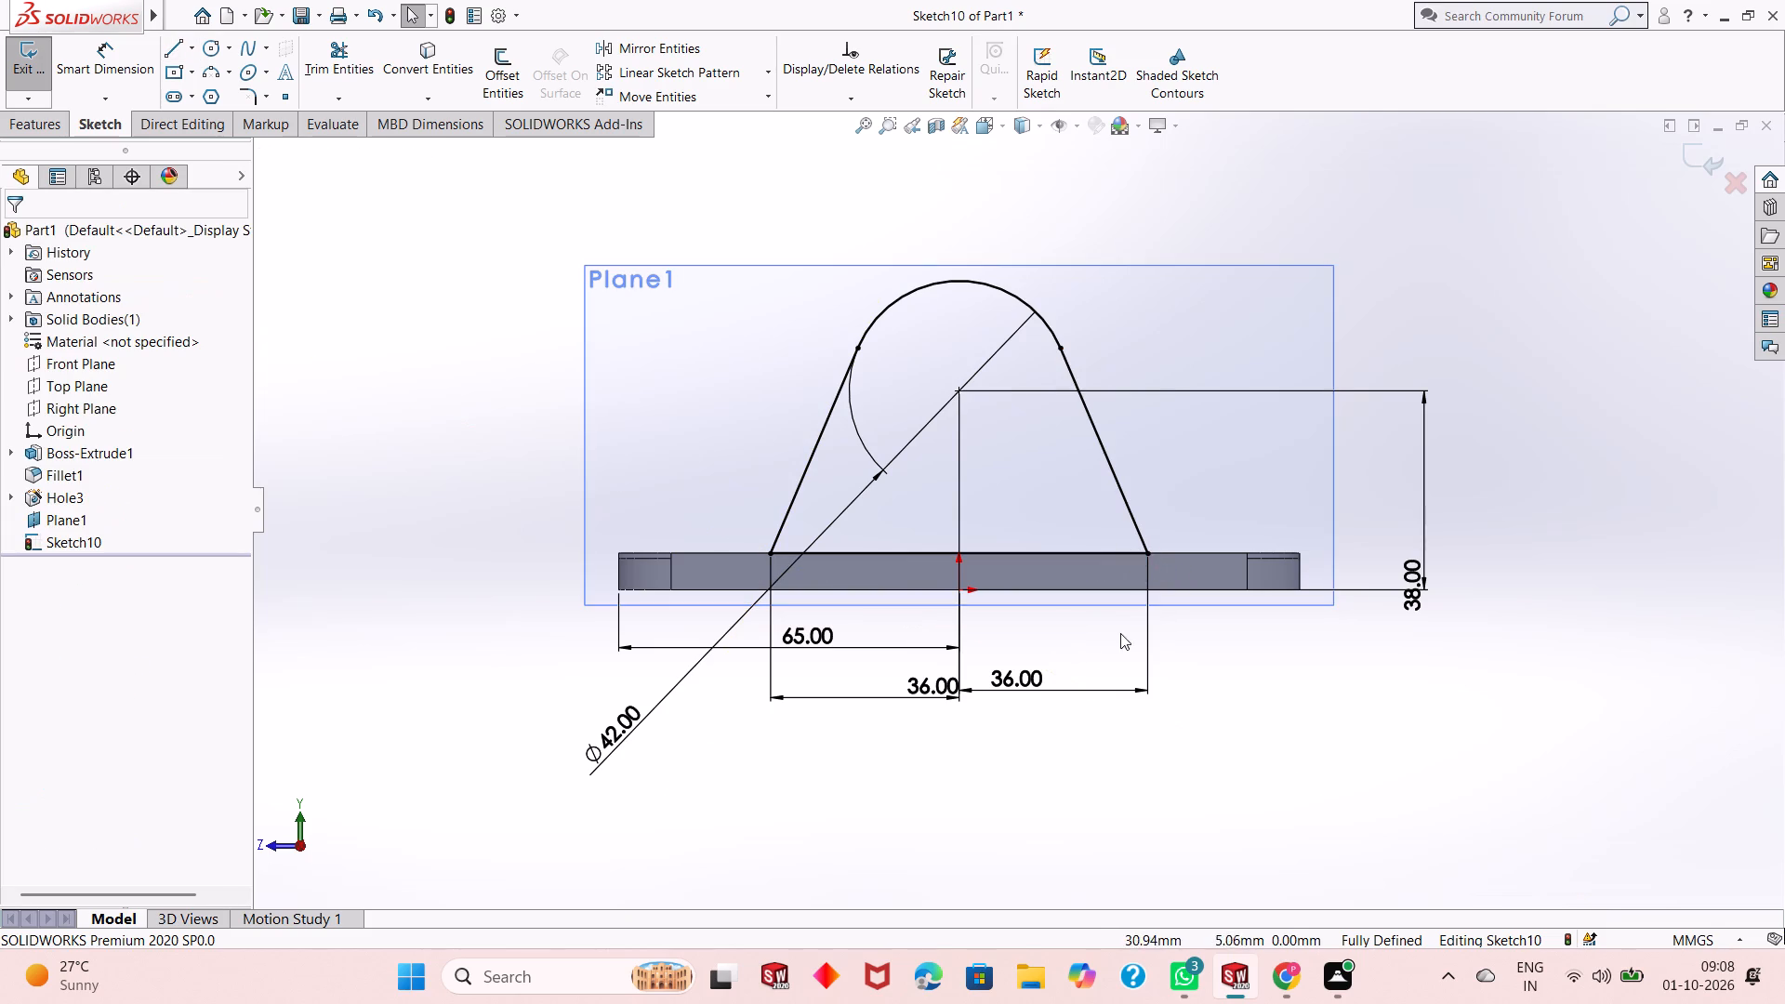
Extrude the closed round-topped profile 104 mm blind in the reversed direction, over the base plate, with Merge result on.
{"action": "middle_click_drag", "start_coordinate": [907, 720], "coordinate": [1026, 756]}
{"action": "scroll", "coordinate": [1087, 629], "scroll_direction": "up", "scroll_amount": 3}
{"action": "middle_click_drag", "start_coordinate": [1119, 452], "coordinate": [1130, 510]}
{"action": "scroll", "coordinate": [1127, 490], "scroll_direction": "down", "scroll_amount": 3}
{"action": "scroll", "coordinate": [1129, 488], "scroll_direction": "up", "scroll_amount": 3}
{"action": "scroll", "coordinate": [918, 426], "scroll_direction": "down", "scroll_amount": 2}
{"action": "left_click", "coordinate": [39, 123]}
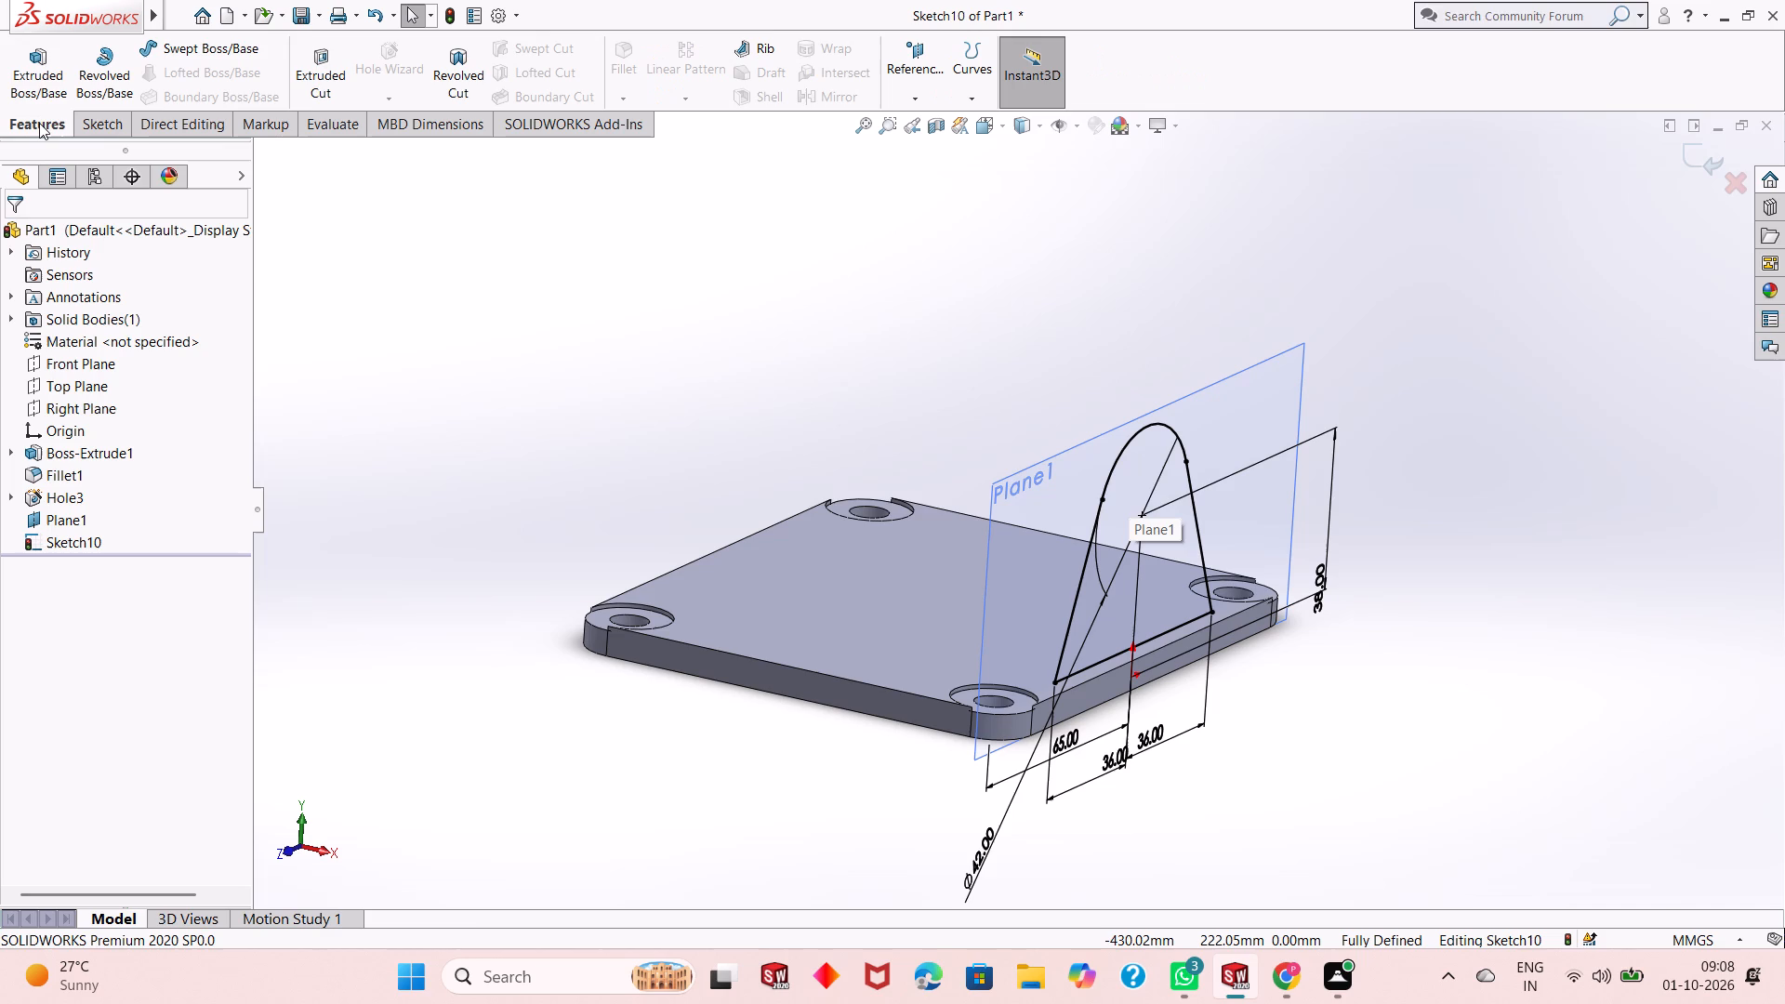
{"action": "left_click", "coordinate": [40, 84]}
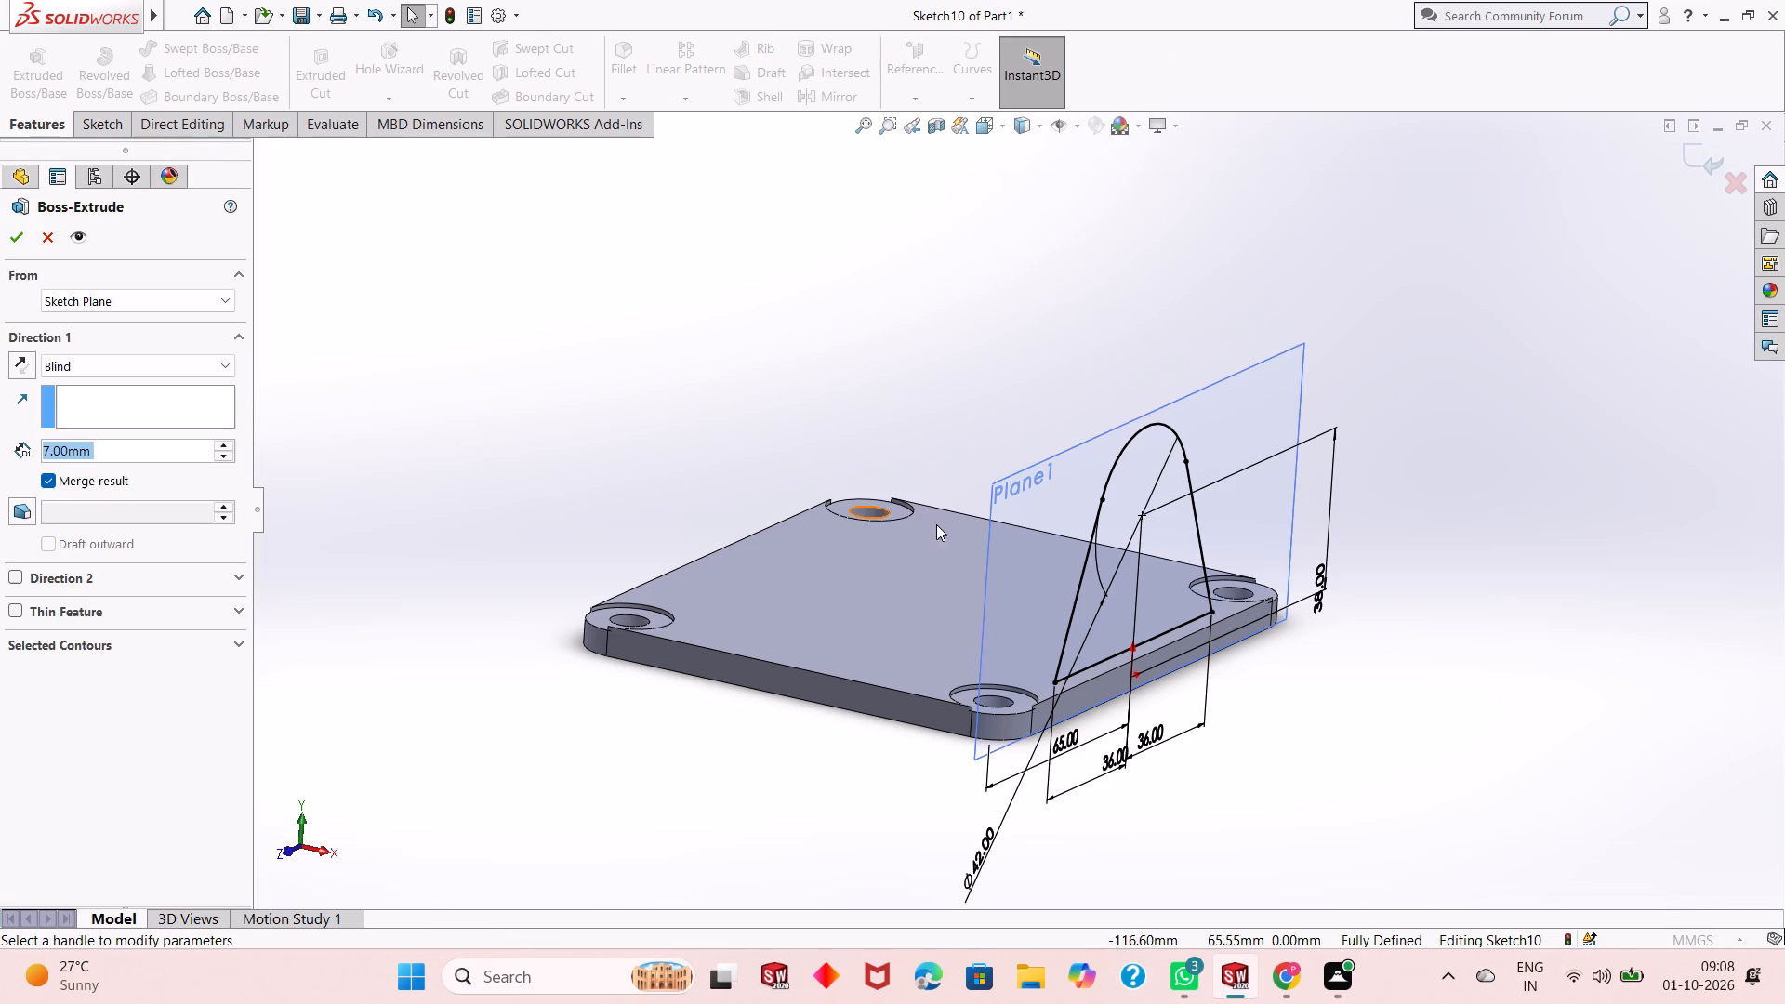
{"action": "scroll", "coordinate": [1197, 551], "scroll_direction": "down", "scroll_amount": 2}
{"action": "scroll", "coordinate": [1031, 616], "scroll_direction": "down", "scroll_amount": 1}
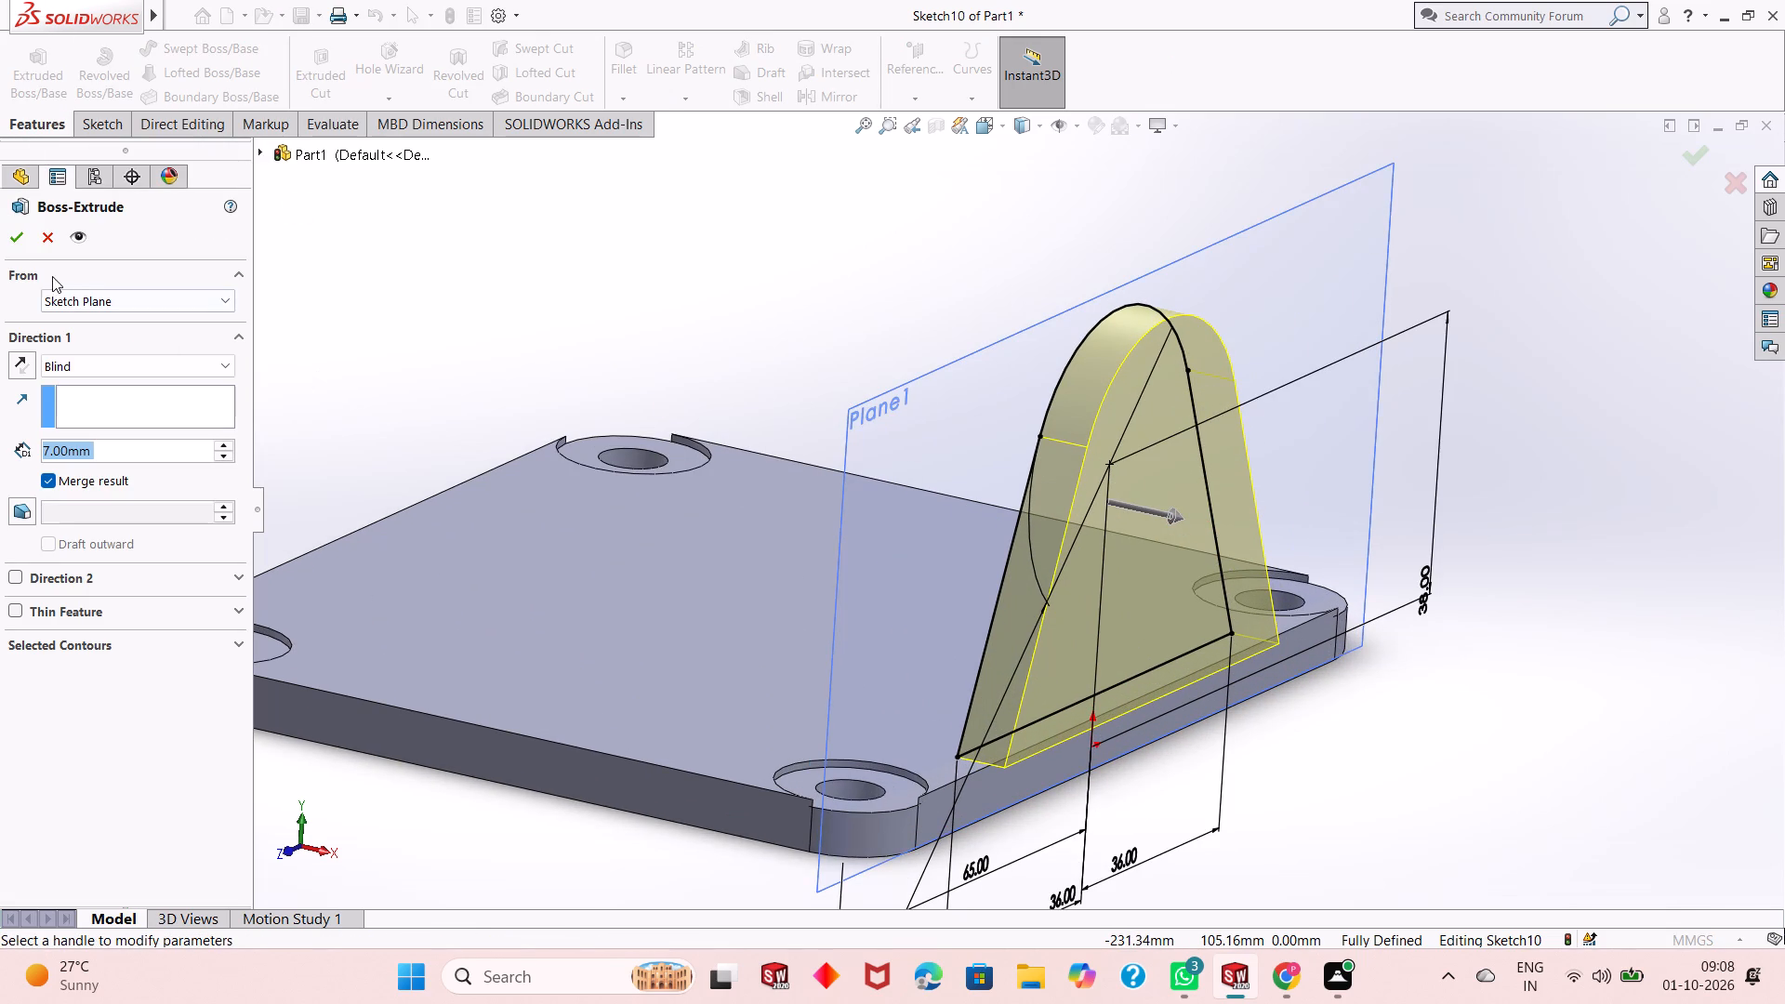
{"action": "left_click", "coordinate": [19, 360]}
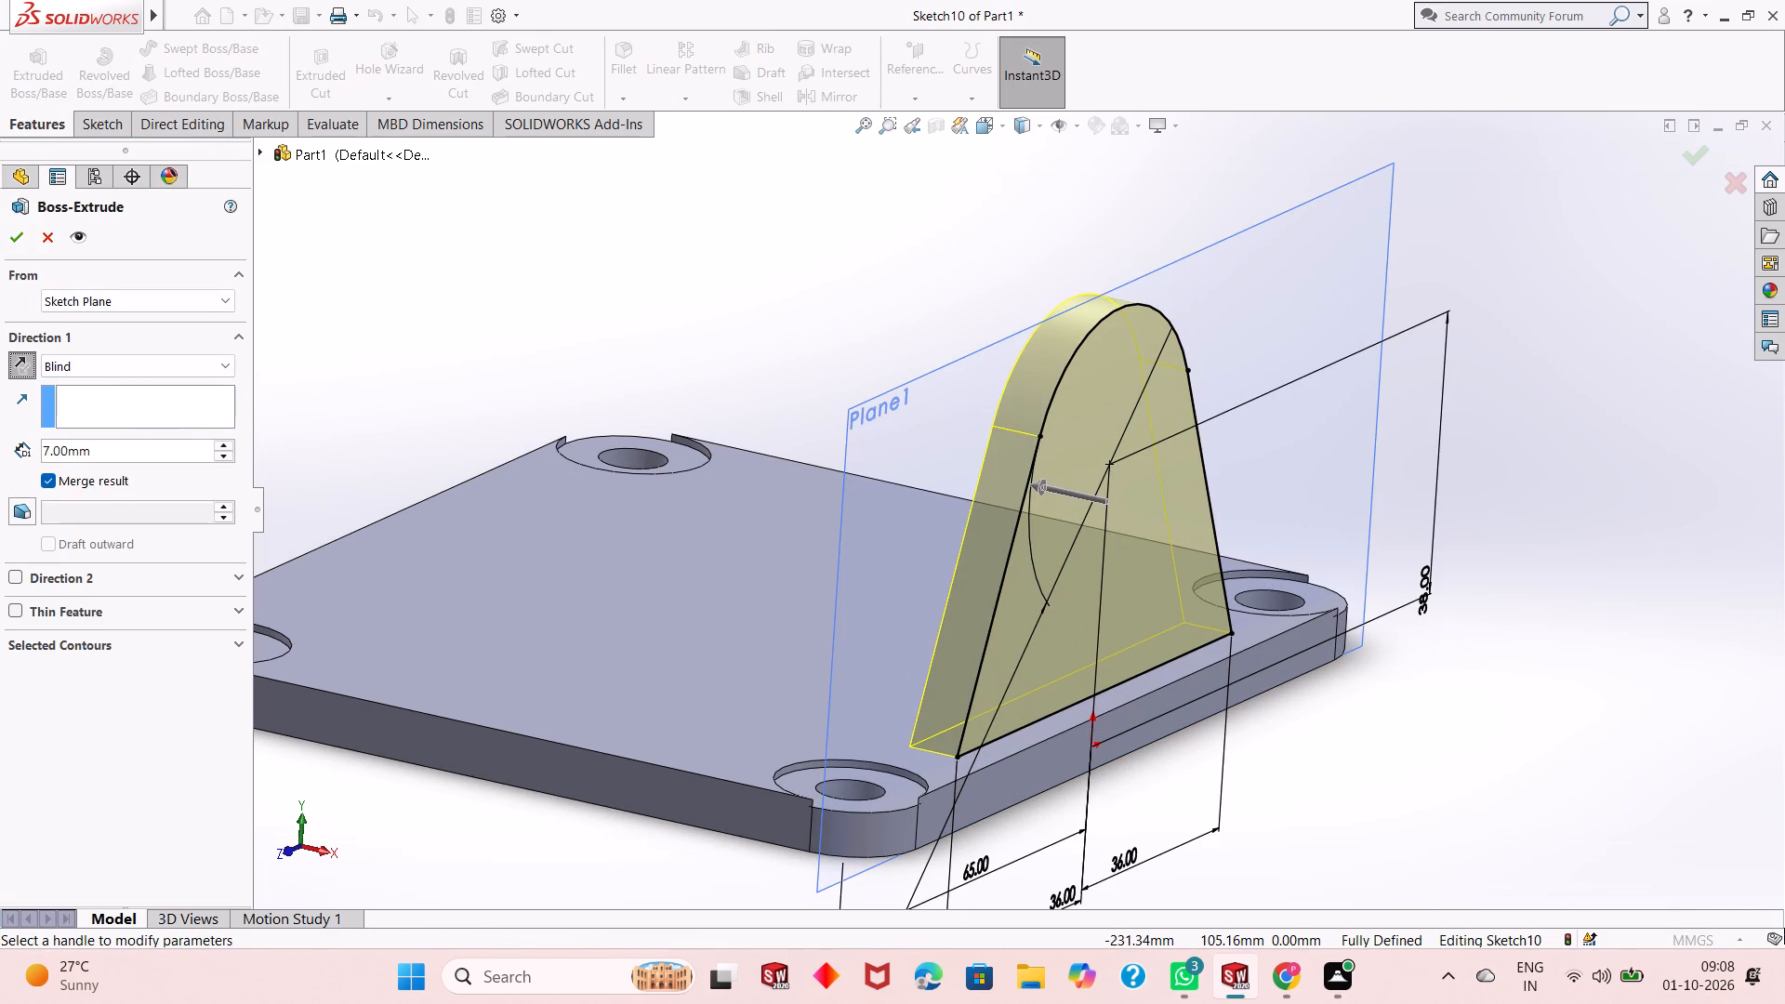
{"action": "double_click", "coordinate": [126, 454]}
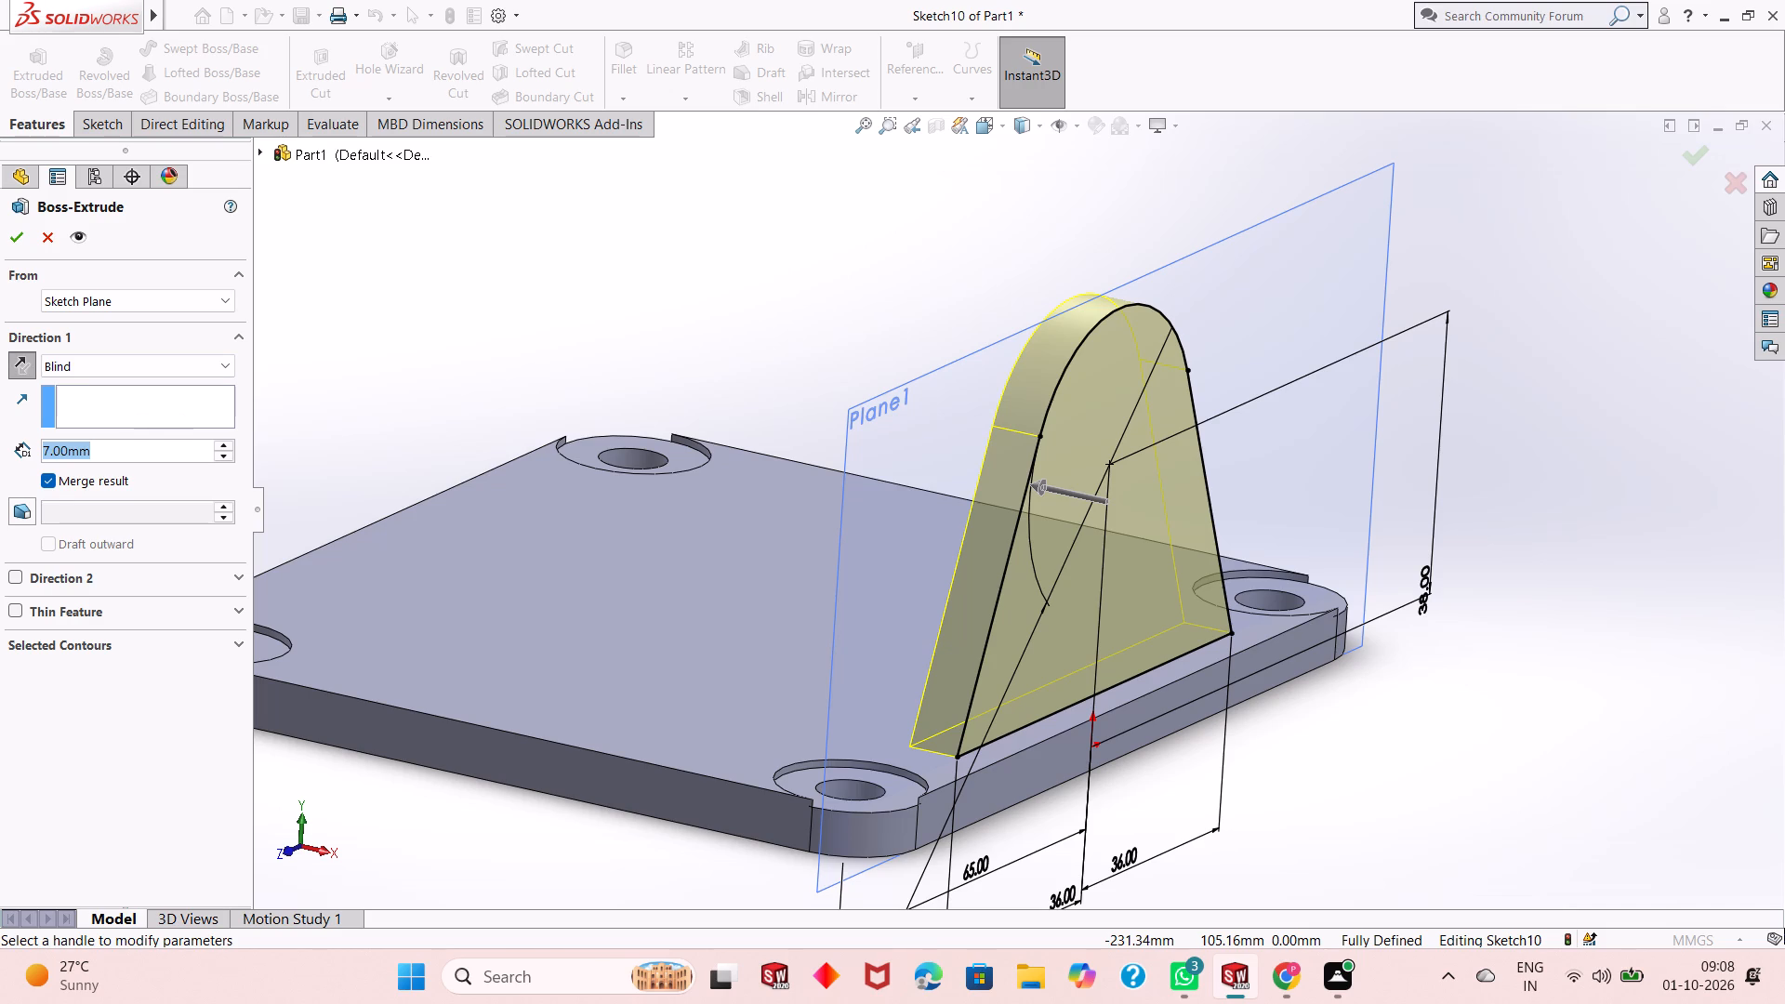
{"action": "type", "text": "104"}
{"action": "key", "text": "Return"}
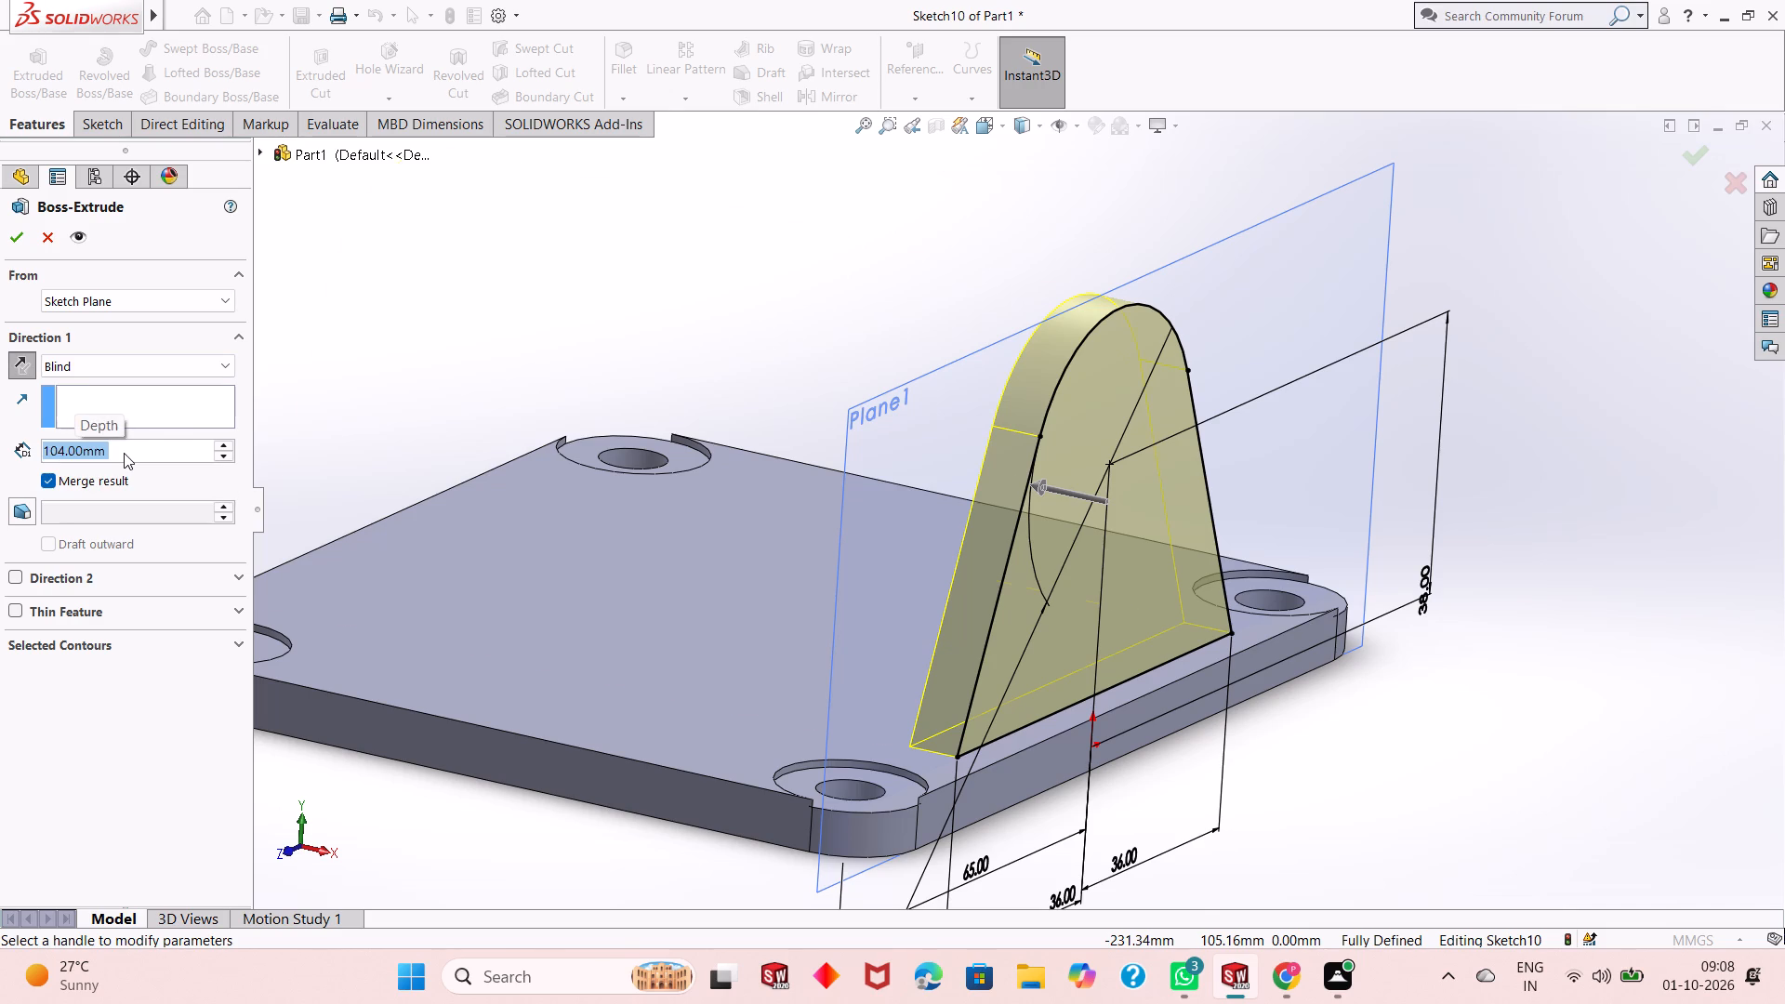
{"action": "scroll", "coordinate": [897, 453], "scroll_direction": "up", "scroll_amount": 3}
{"action": "middle_click_drag", "start_coordinate": [704, 669], "coordinate": [954, 601]}
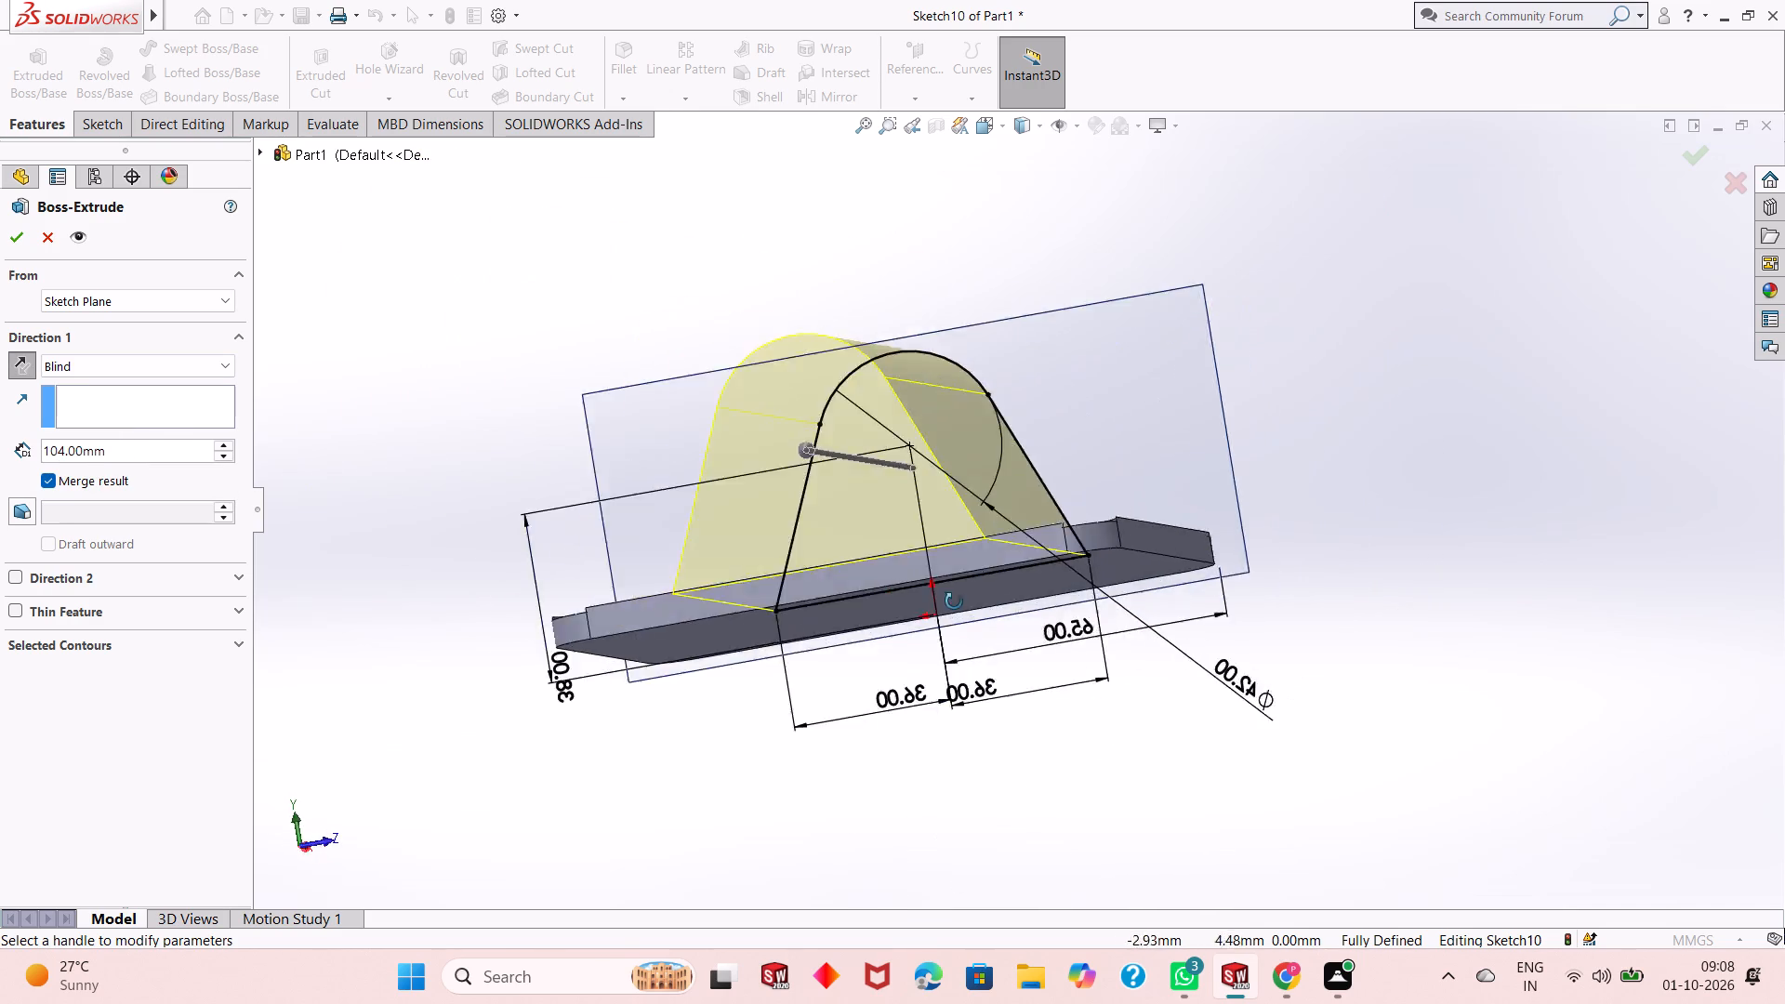
{"action": "middle_click_drag", "start_coordinate": [954, 601], "coordinate": [1128, 669]}
{"action": "scroll", "coordinate": [1102, 641], "scroll_direction": "down", "scroll_amount": 2}
{"action": "middle_click_drag", "start_coordinate": [1146, 636], "coordinate": [1147, 668]}
{"action": "scroll", "coordinate": [788, 365], "scroll_direction": "down", "scroll_amount": 2}
{"action": "scroll", "coordinate": [1068, 552], "scroll_direction": "up", "scroll_amount": 2}
{"action": "middle_click", "coordinate": [1248, 643]}
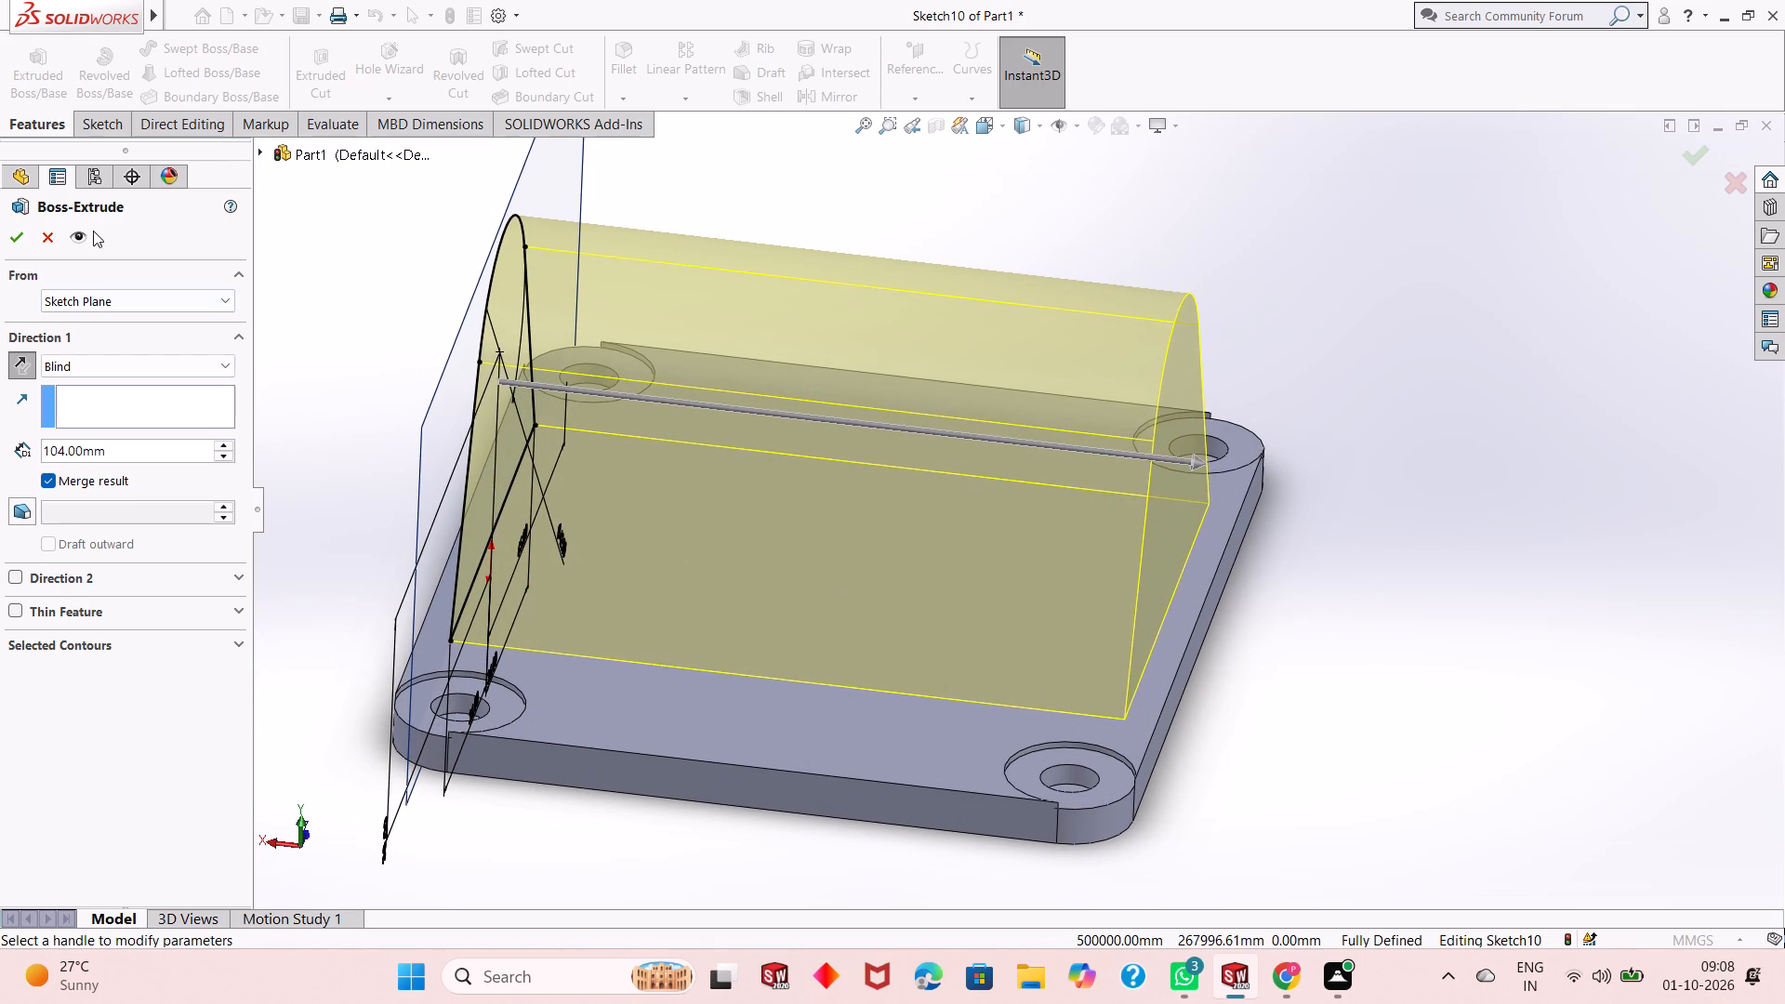
{"action": "left_click", "coordinate": [13, 238]}
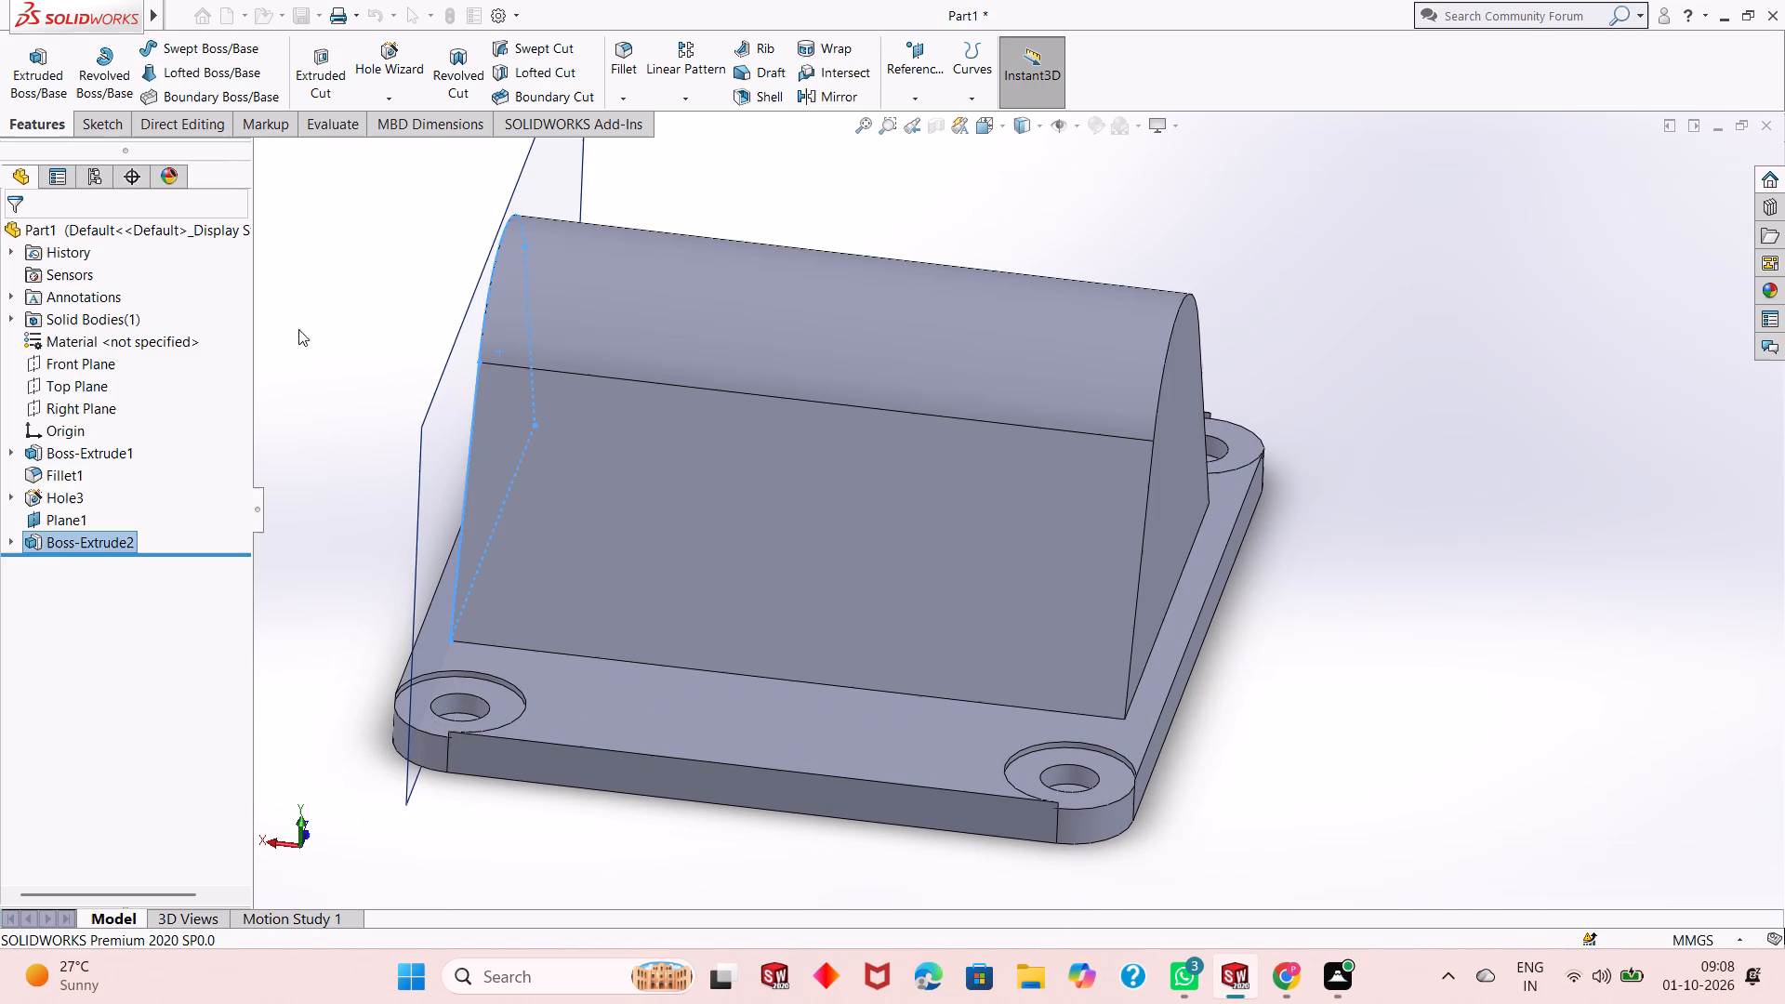
Hide the offset reference plane, Plane1.
{"action": "left_click", "coordinate": [1378, 559]}
{"action": "scroll", "coordinate": [821, 561], "scroll_direction": "up", "scroll_amount": 2}
{"action": "middle_click_drag", "start_coordinate": [817, 563], "coordinate": [874, 476]}
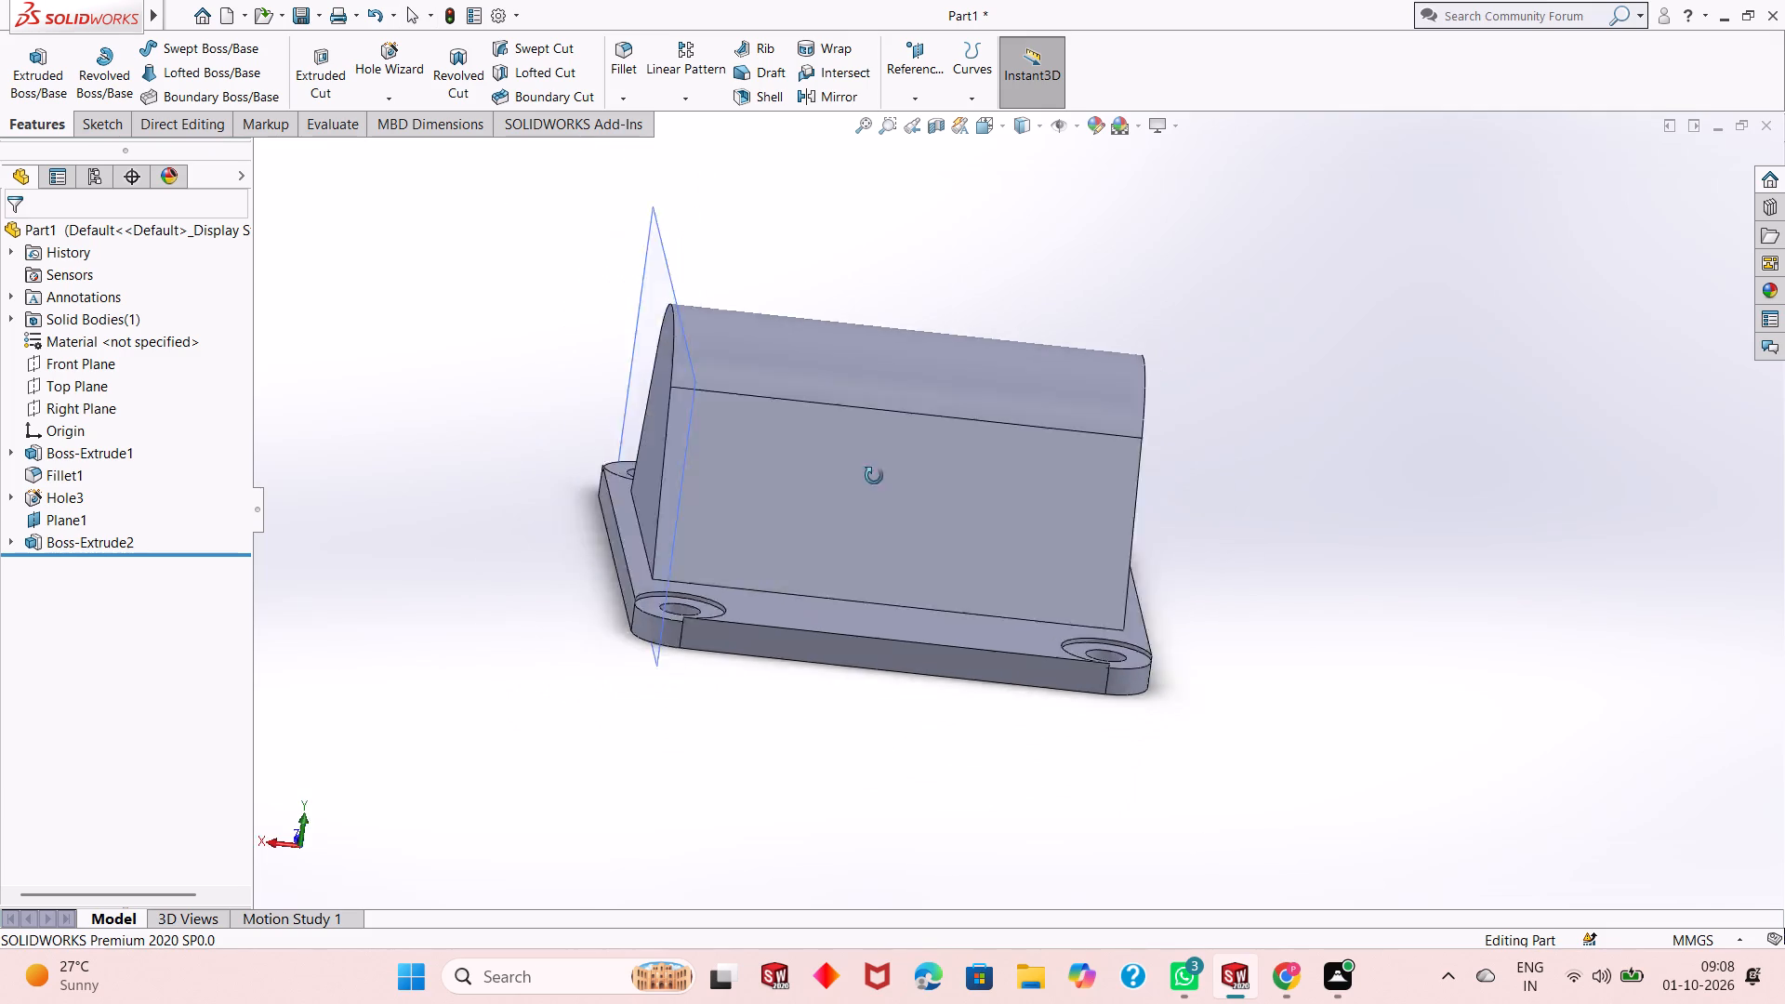
{"action": "middle_click_drag", "start_coordinate": [874, 476], "coordinate": [1098, 578]}
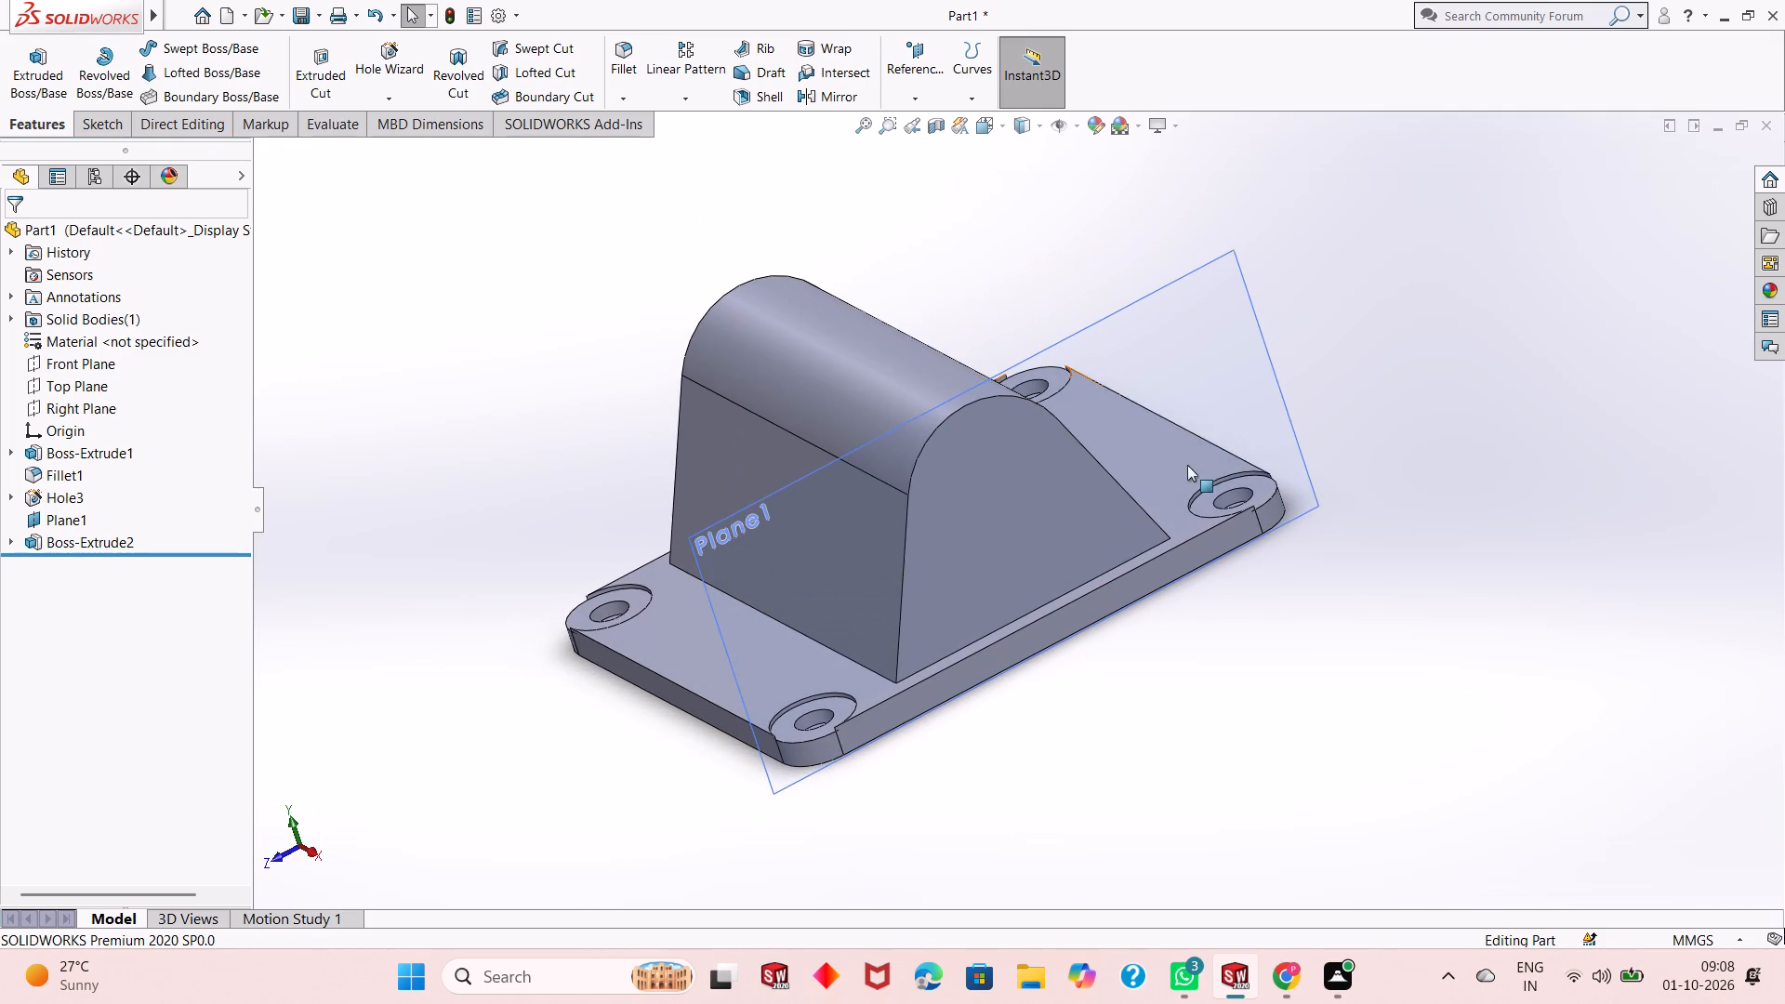
{"action": "right_click", "coordinate": [1194, 317]}
{"action": "left_click", "coordinate": [1266, 298]}
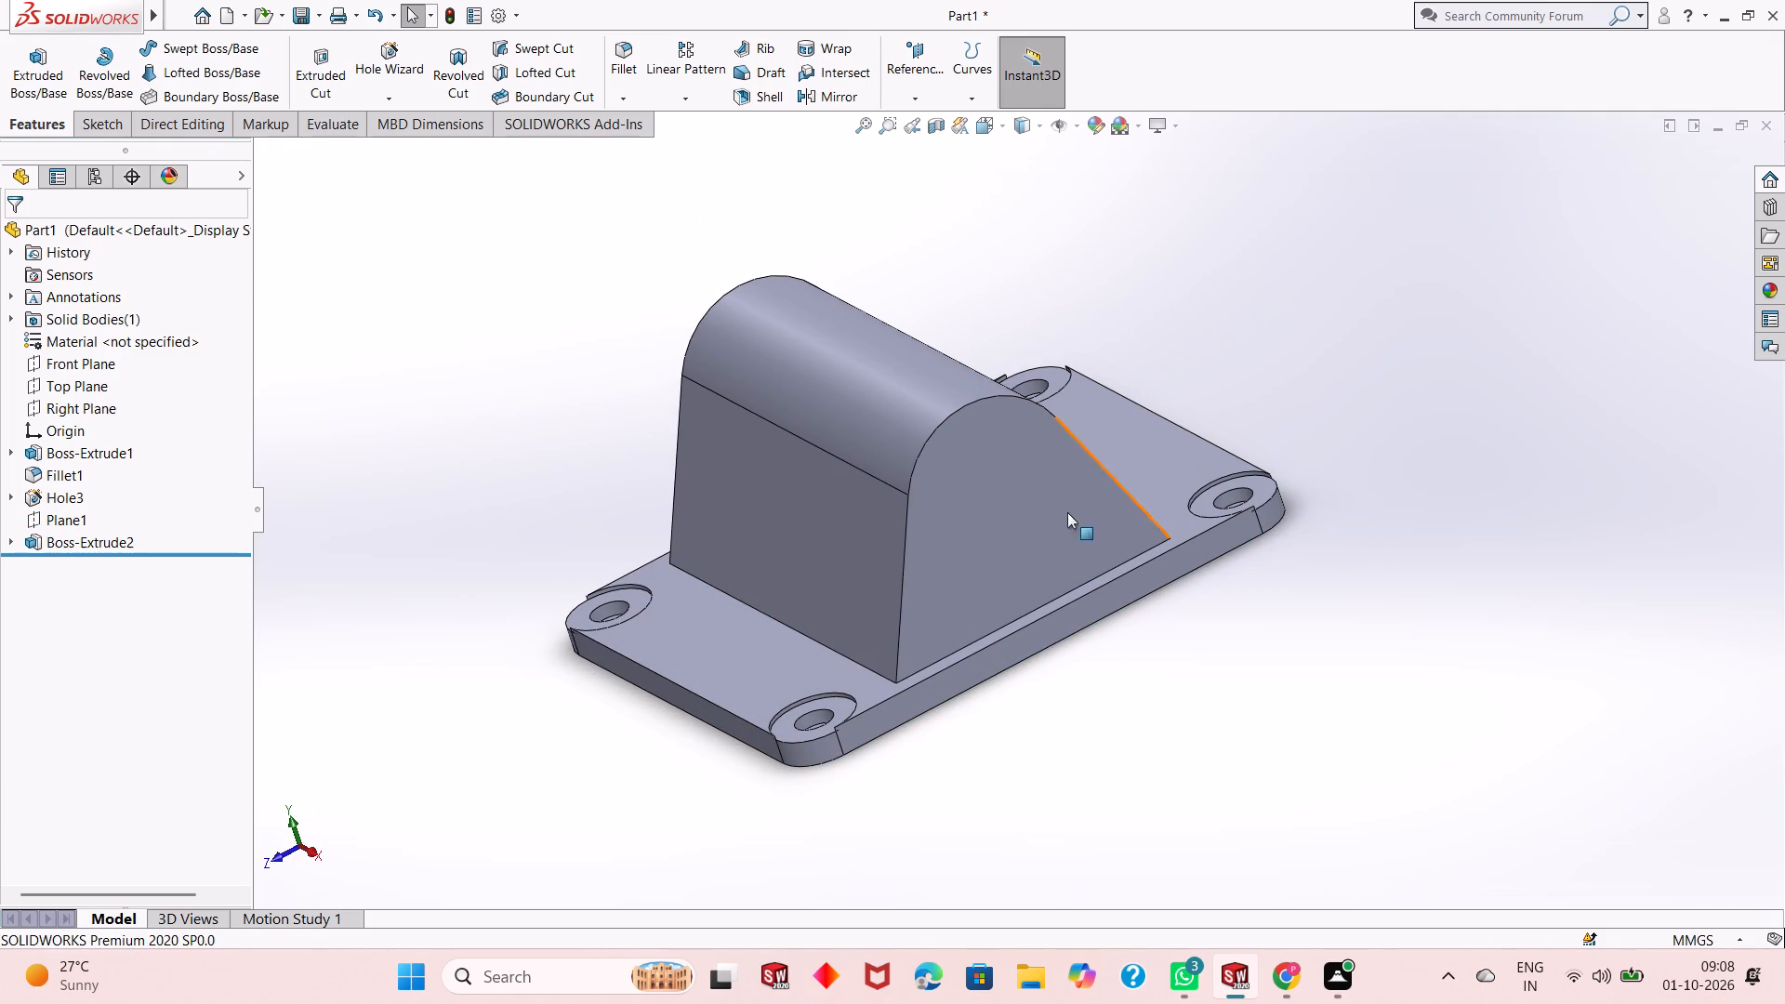
Examine the extruded round-topped support on the base plate from the end and from several angles.
{"action": "key", "text": "ctrl+8"}
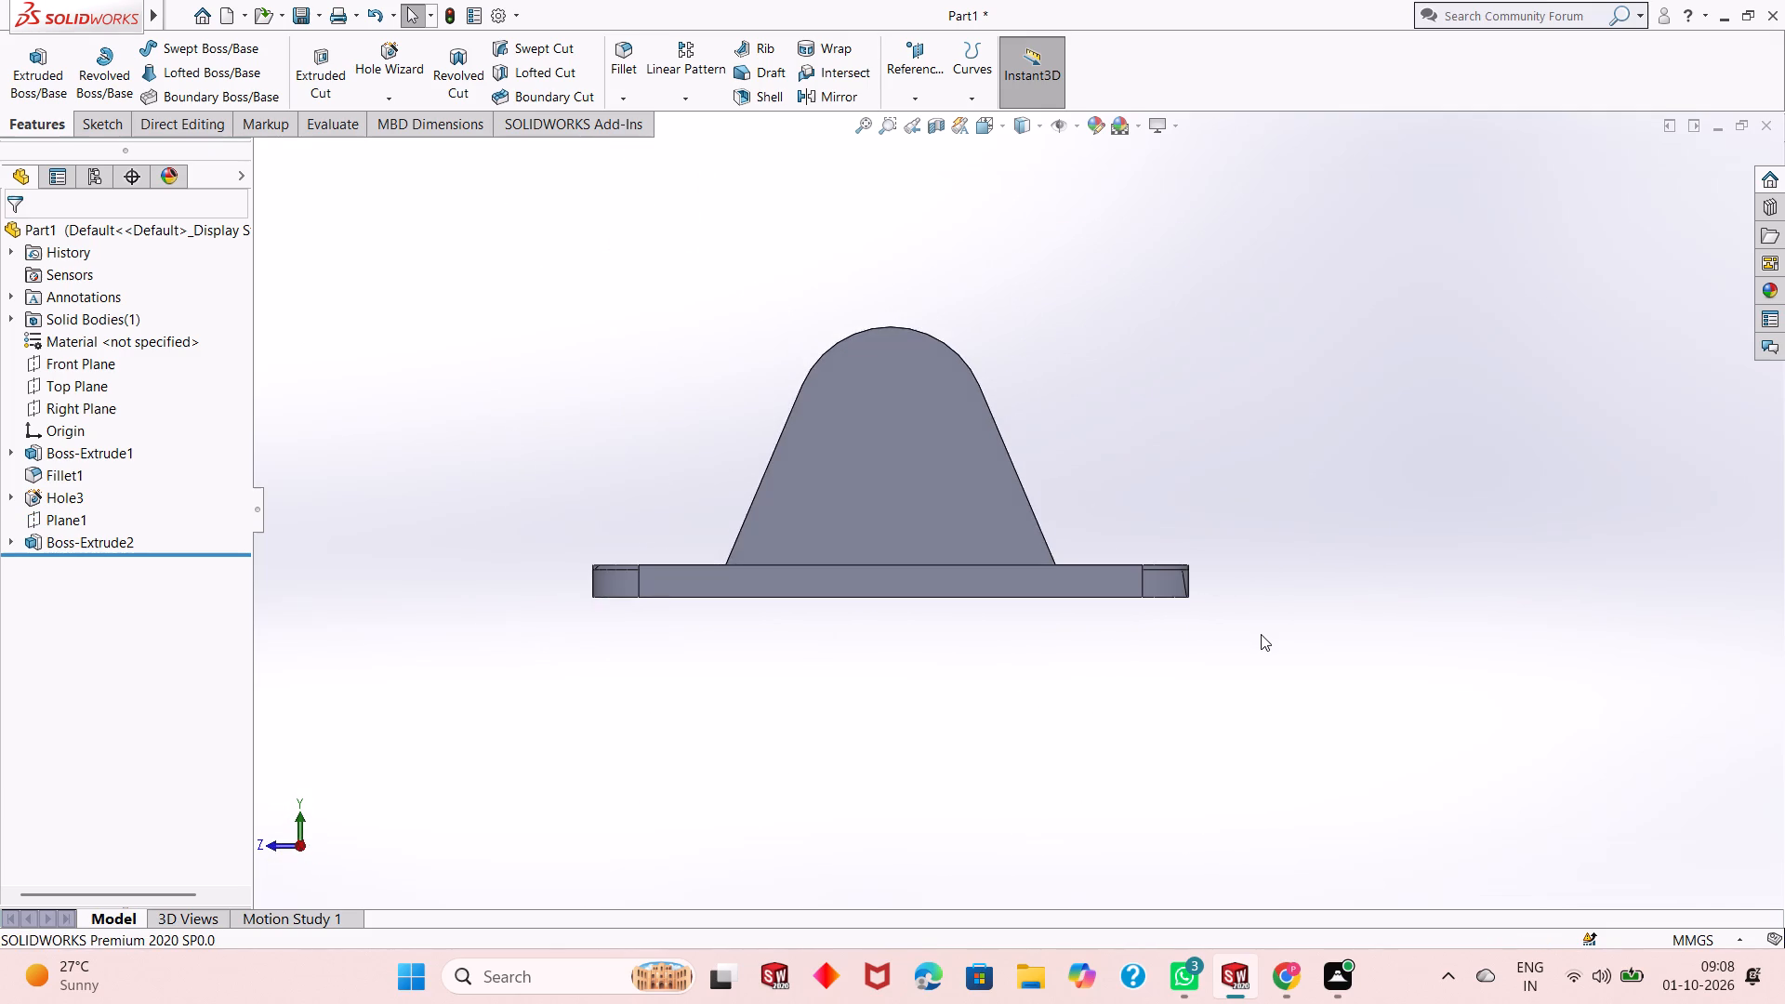
{"action": "scroll", "coordinate": [867, 348], "scroll_direction": "down", "scroll_amount": 2}
{"action": "scroll", "coordinate": [959, 611], "scroll_direction": "down", "scroll_amount": 1}
{"action": "scroll", "coordinate": [959, 611], "scroll_direction": "up", "scroll_amount": 2}
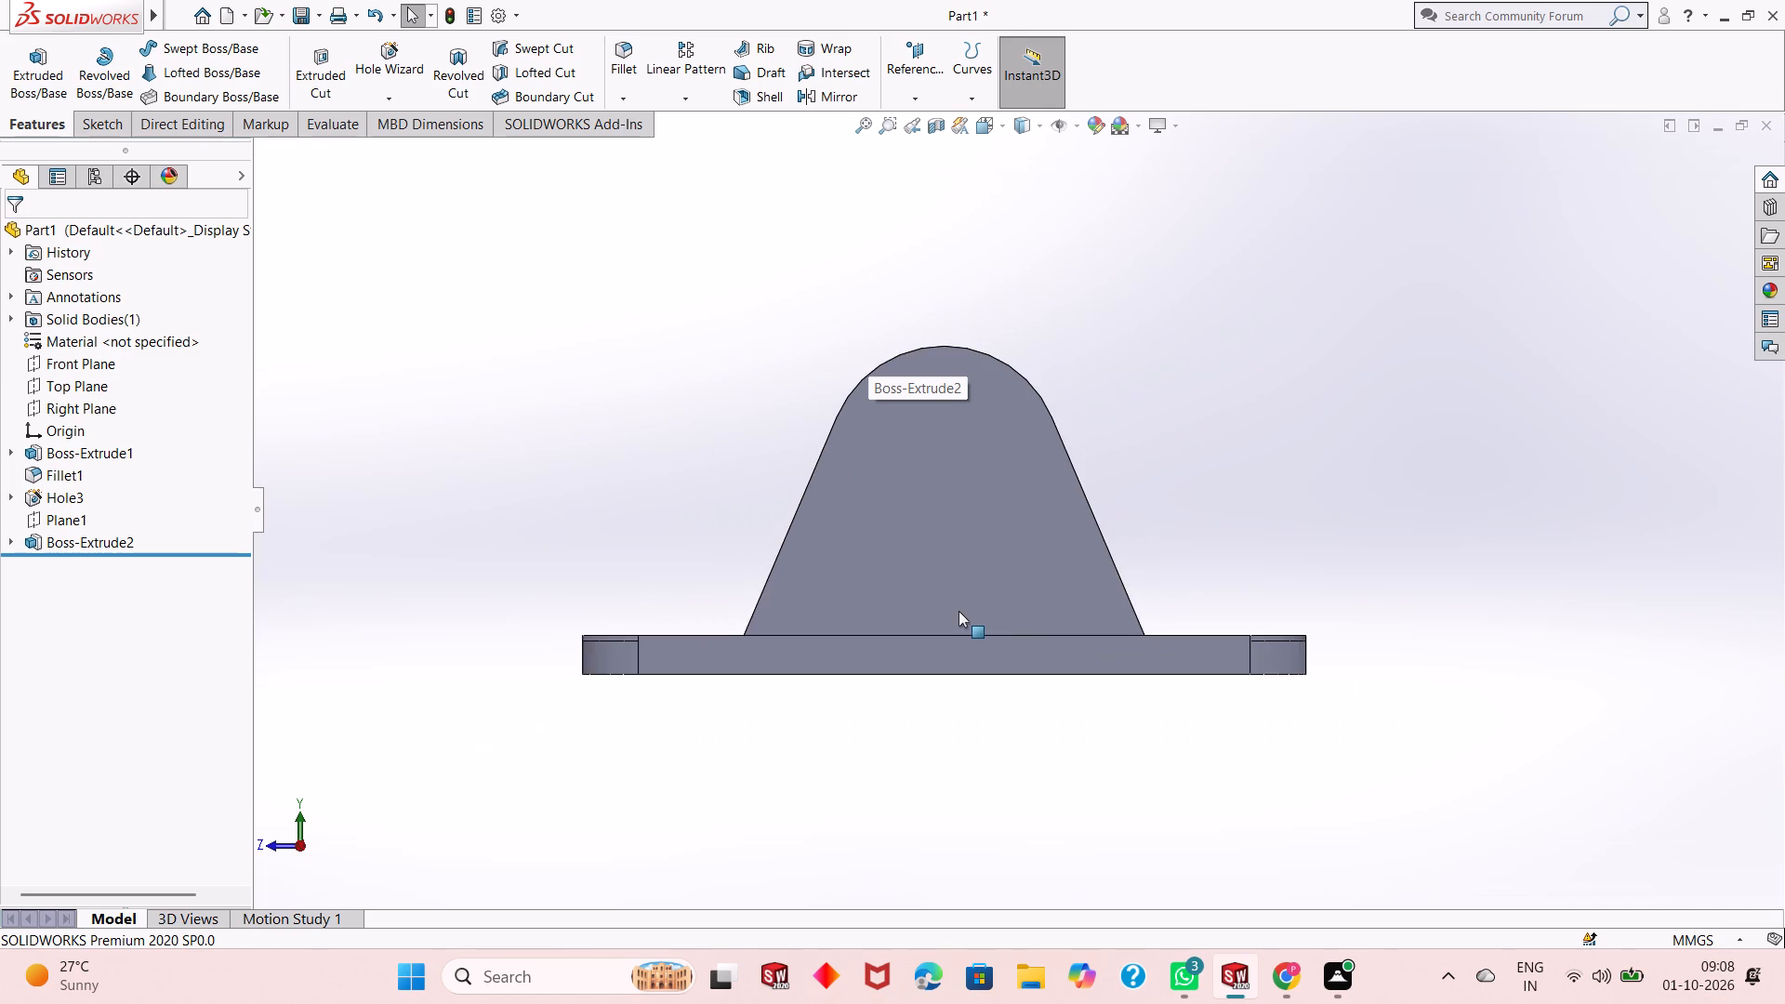
{"action": "middle_click_drag", "start_coordinate": [1169, 530], "coordinate": [1302, 546]}
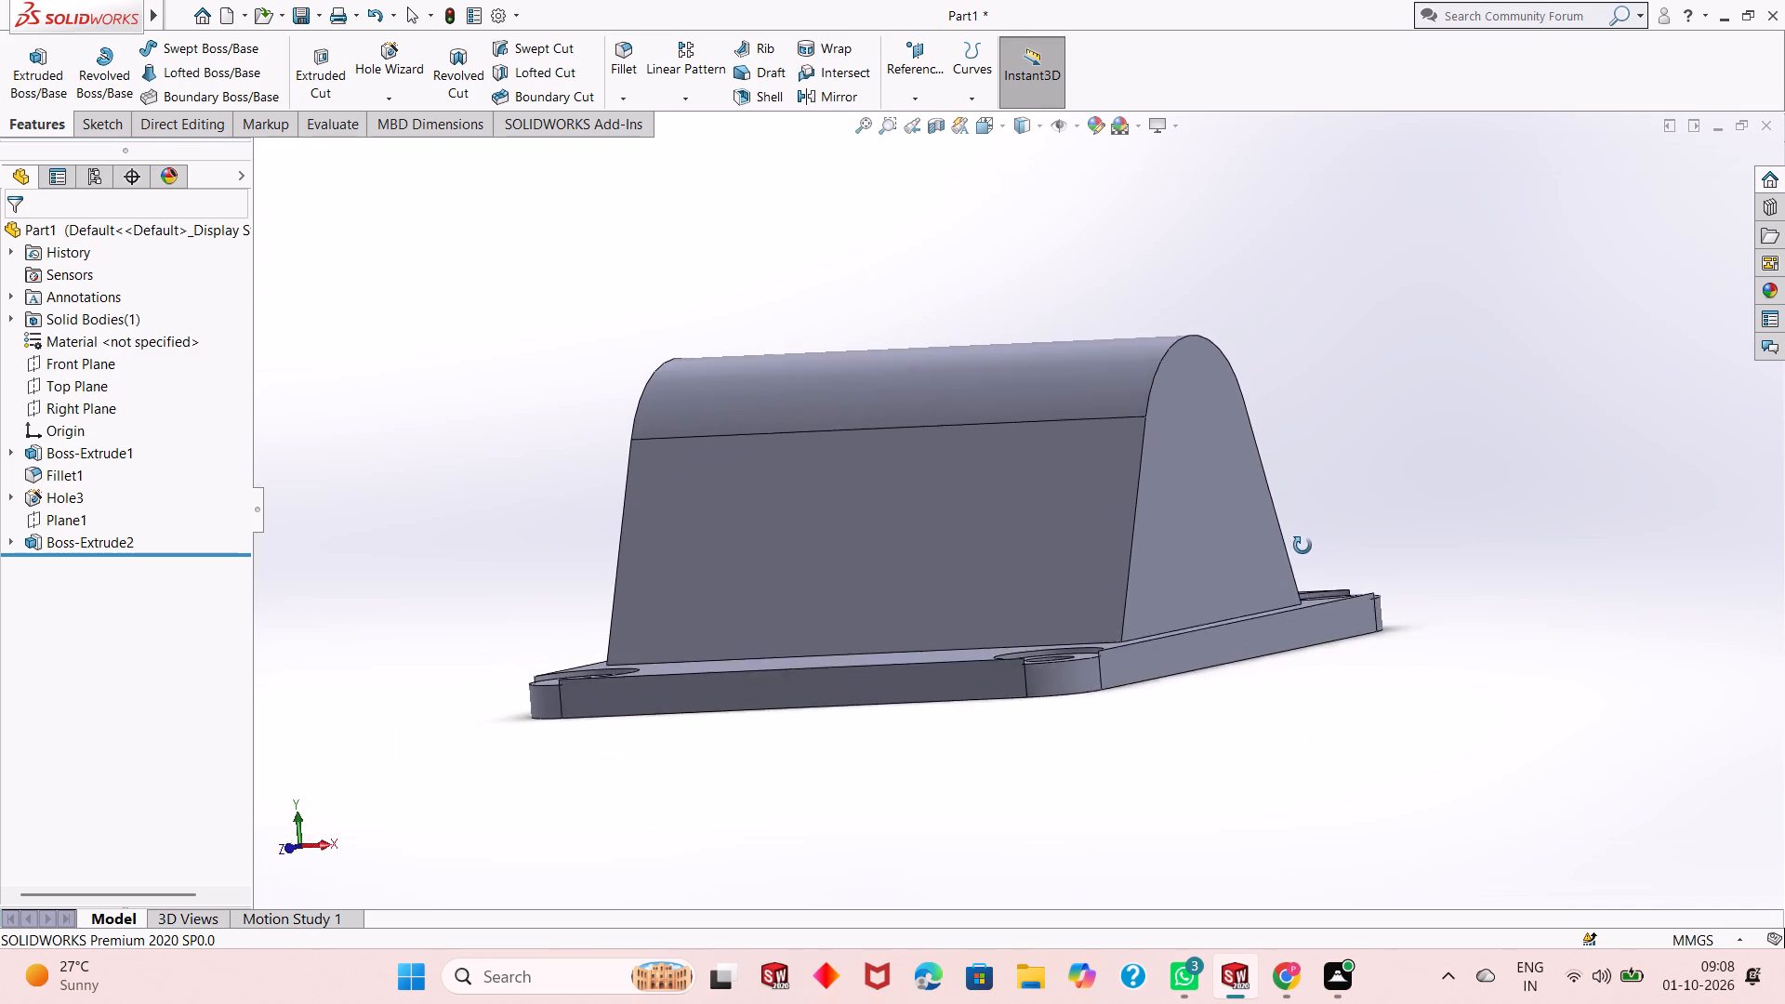
{"action": "middle_click_drag", "start_coordinate": [1302, 546], "coordinate": [1232, 687]}
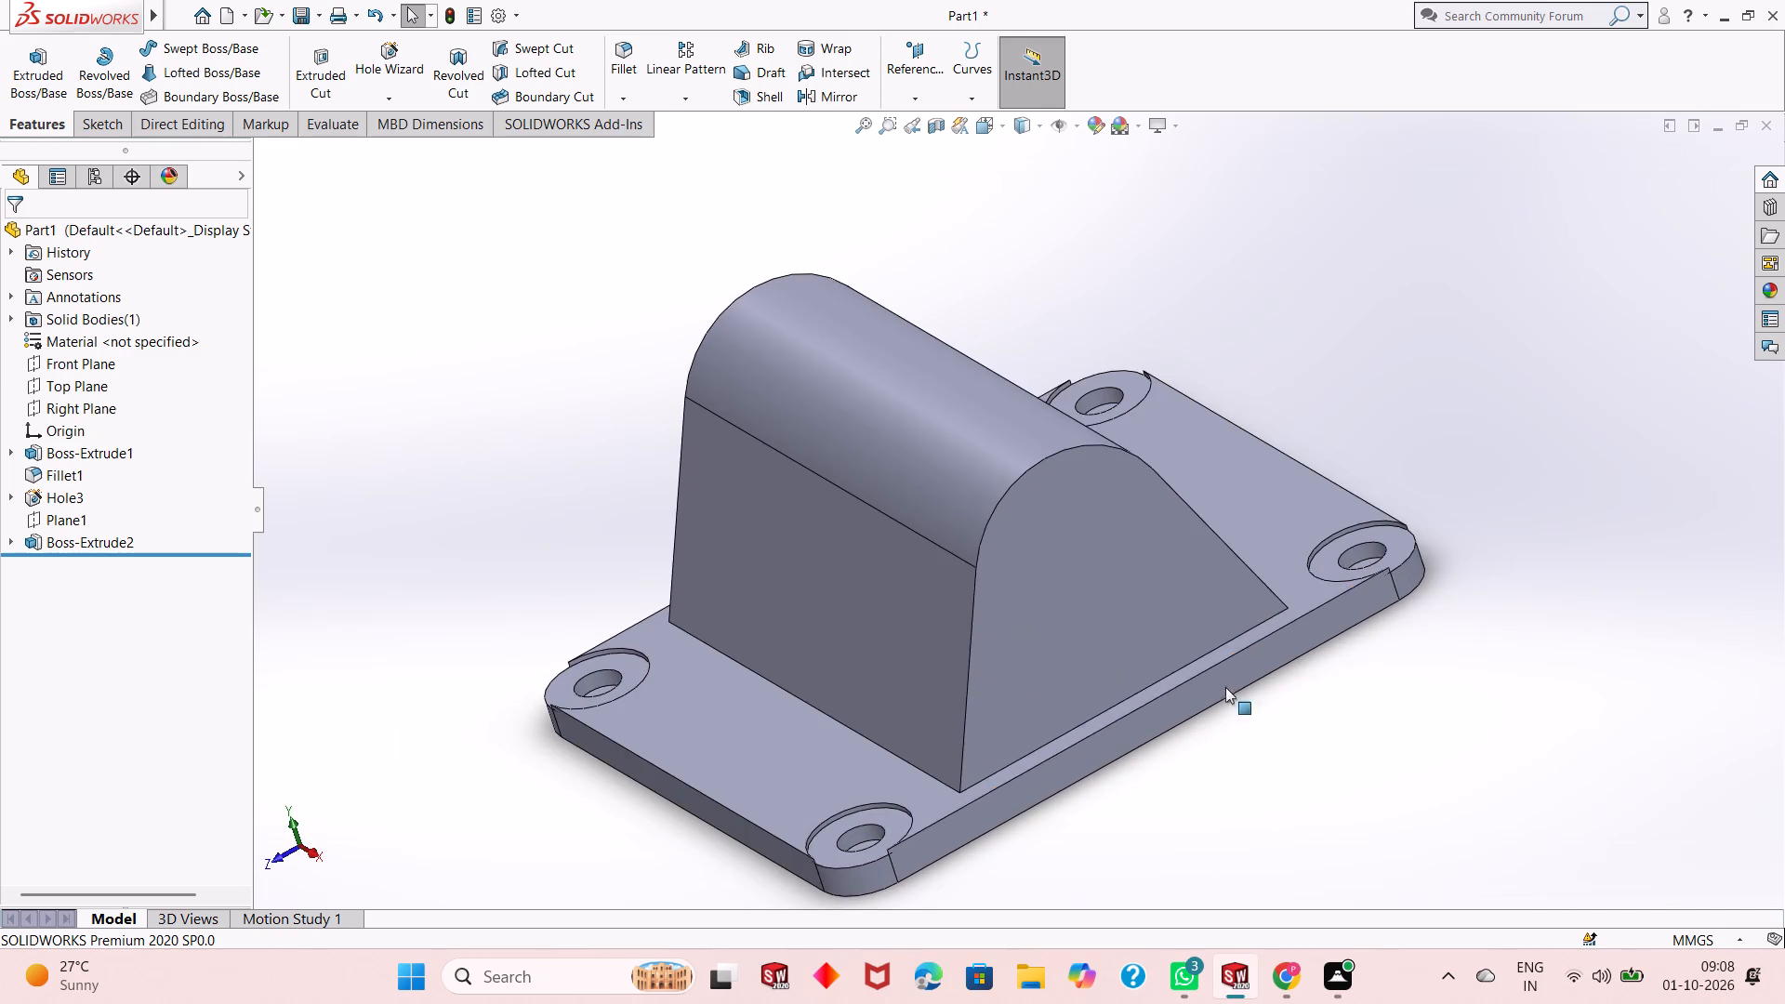
{"action": "scroll", "coordinate": [1104, 667], "scroll_direction": "down", "scroll_amount": 2}
{"action": "middle_click_drag", "start_coordinate": [1219, 767], "coordinate": [1276, 729]}
{"action": "scroll", "coordinate": [975, 759], "scroll_direction": "up", "scroll_amount": 4}
{"action": "scroll", "coordinate": [811, 522], "scroll_direction": "down", "scroll_amount": 2}
{"action": "scroll", "coordinate": [999, 404], "scroll_direction": "down", "scroll_amount": 2}
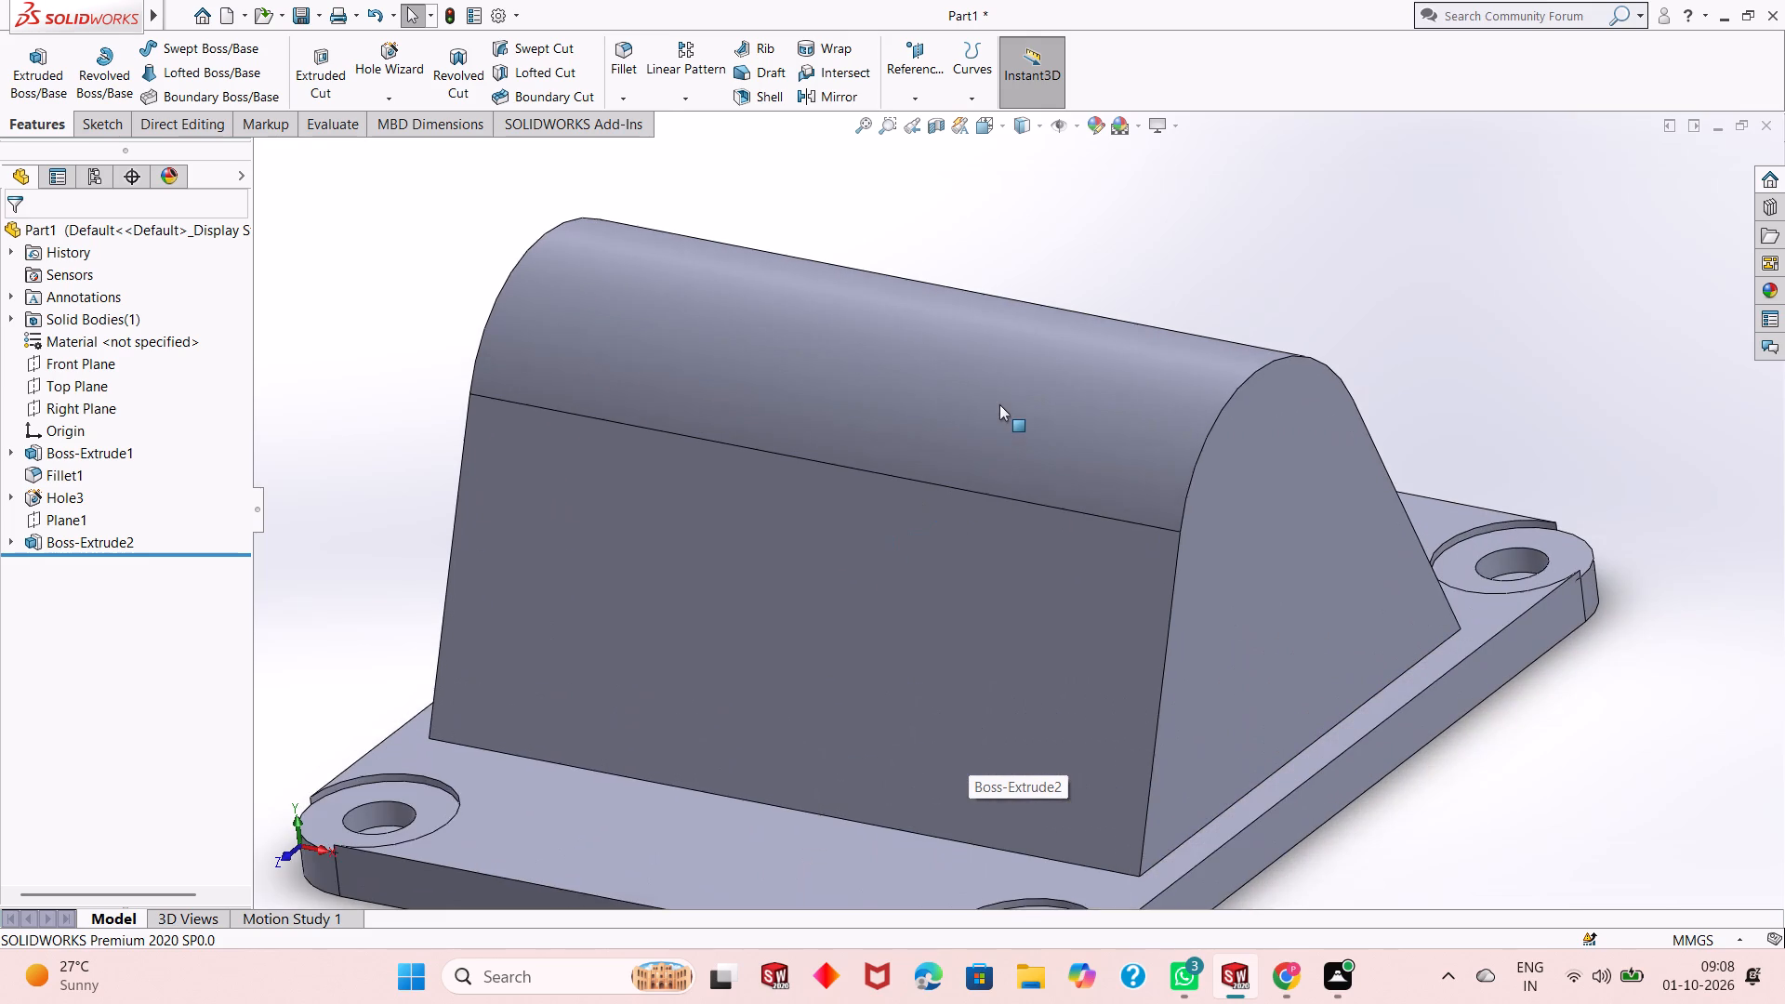
{"action": "scroll", "coordinate": [959, 503], "scroll_direction": "up", "scroll_amount": 2}
{"action": "scroll", "coordinate": [975, 641], "scroll_direction": "down", "scroll_amount": 1}
{"action": "middle_click_drag", "start_coordinate": [1368, 741], "coordinate": [1373, 744]}
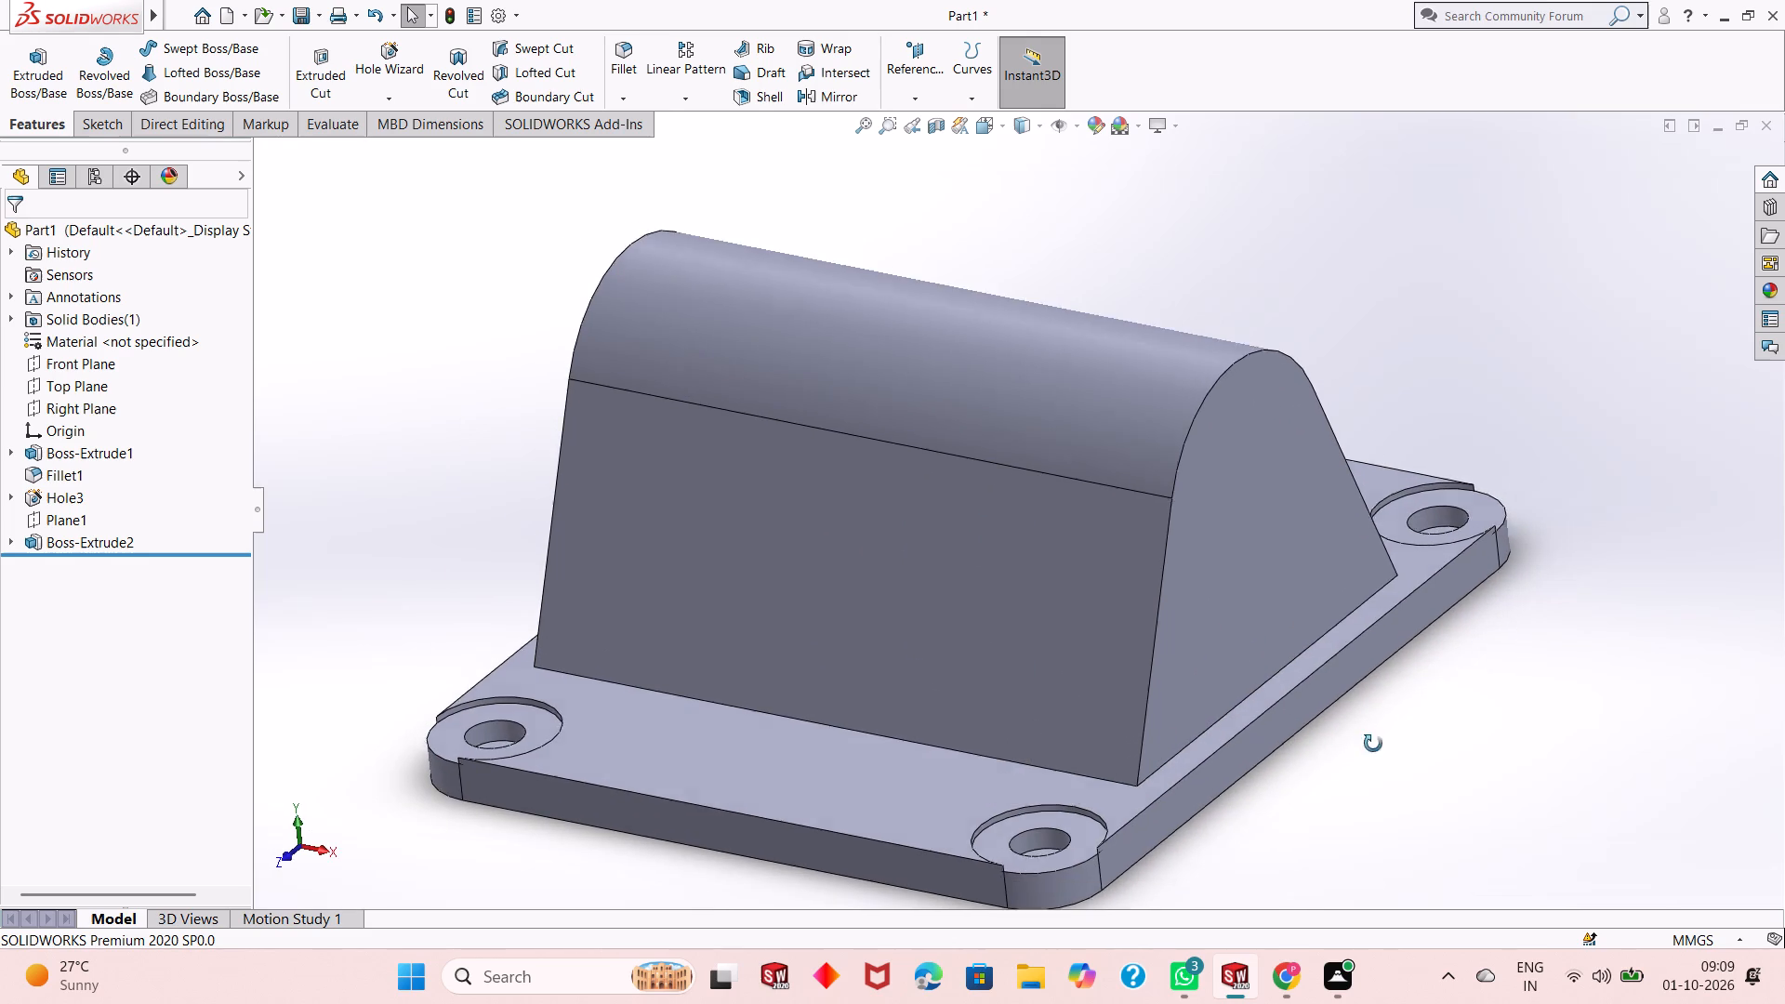
{"action": "middle_click_drag", "start_coordinate": [1373, 744], "coordinate": [1353, 733]}
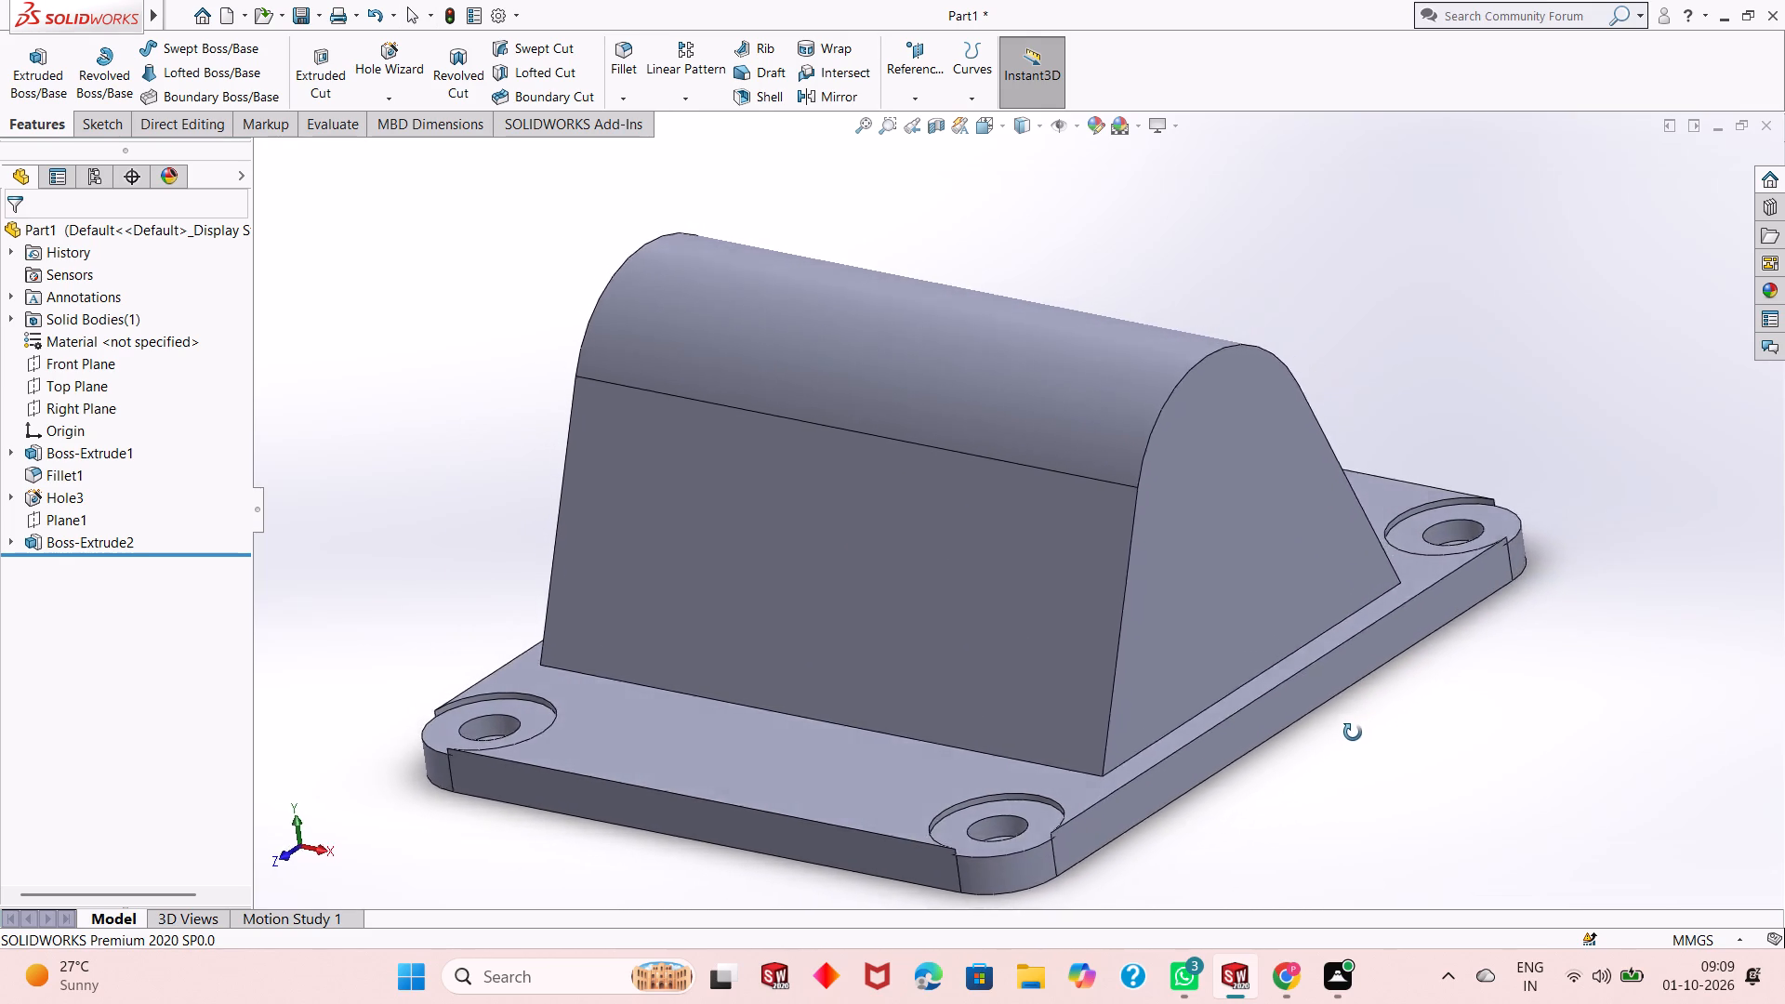
{"action": "middle_click_drag", "start_coordinate": [1353, 733], "coordinate": [1287, 736]}
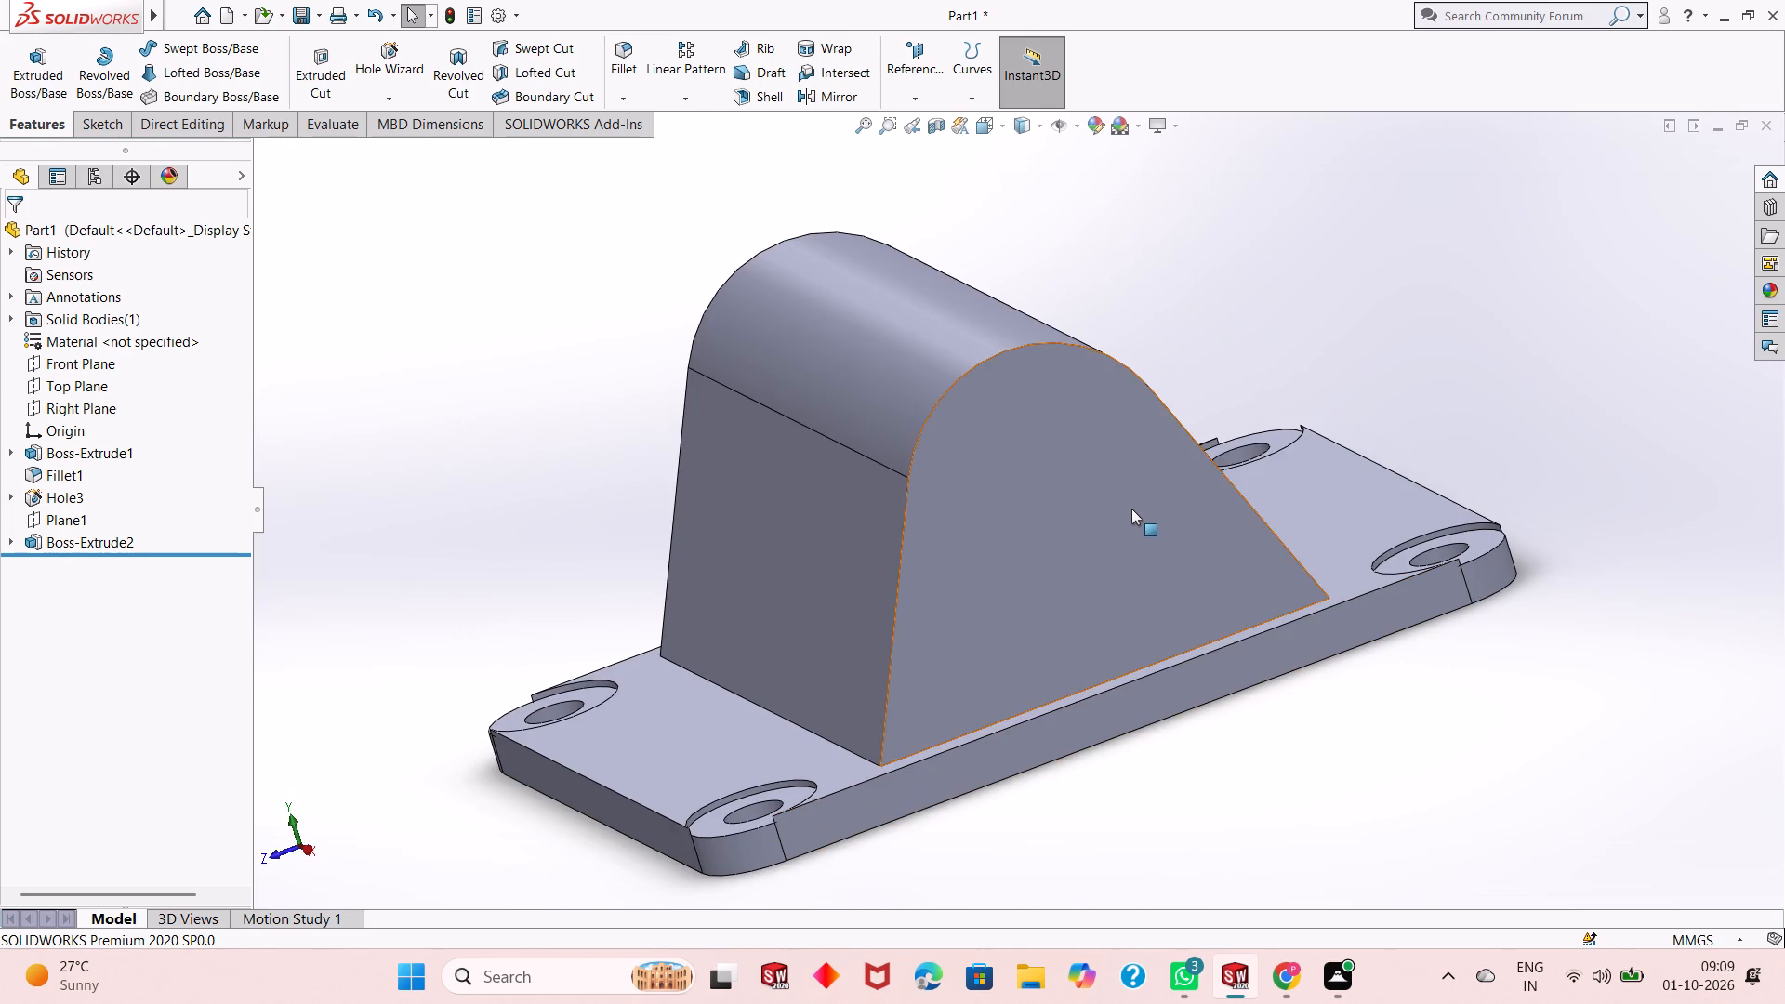
On the support's flat end face, sketch a circle about 27 mm in diameter centred on the rounded top's arc centre.
{"action": "left_click", "coordinate": [1130, 507]}
{"action": "left_click", "coordinate": [1205, 454]}
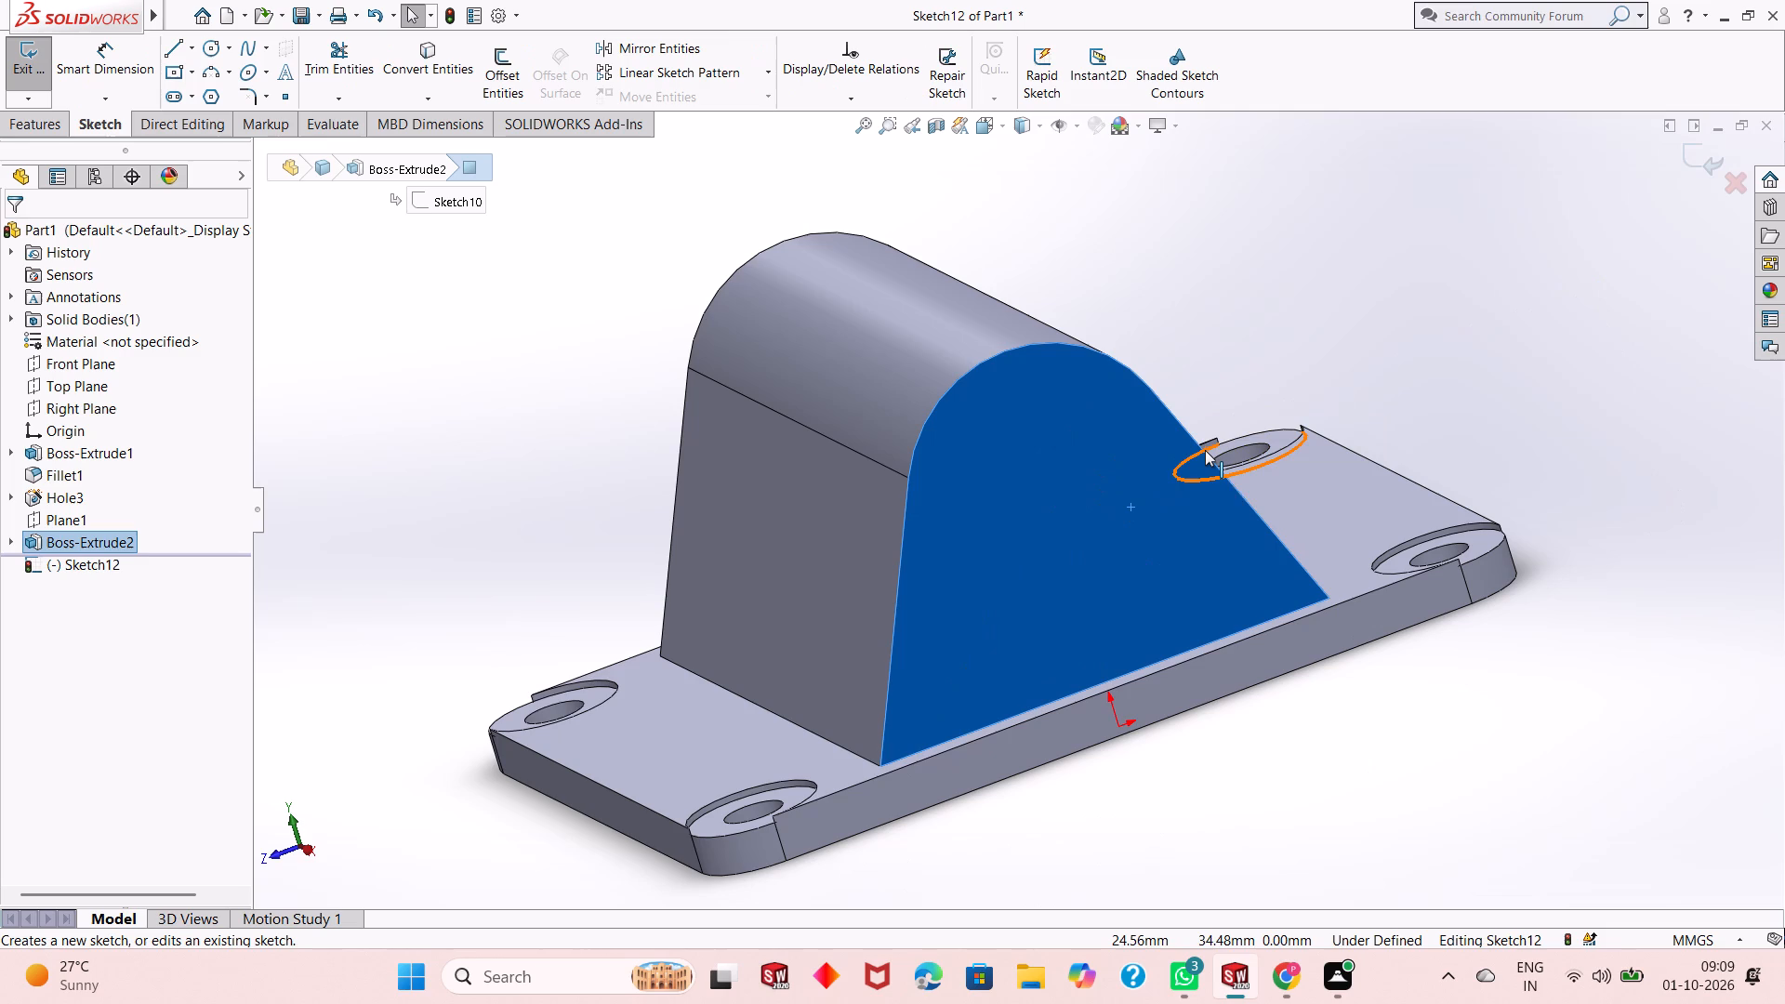
{"action": "key", "text": "ctrl+8"}
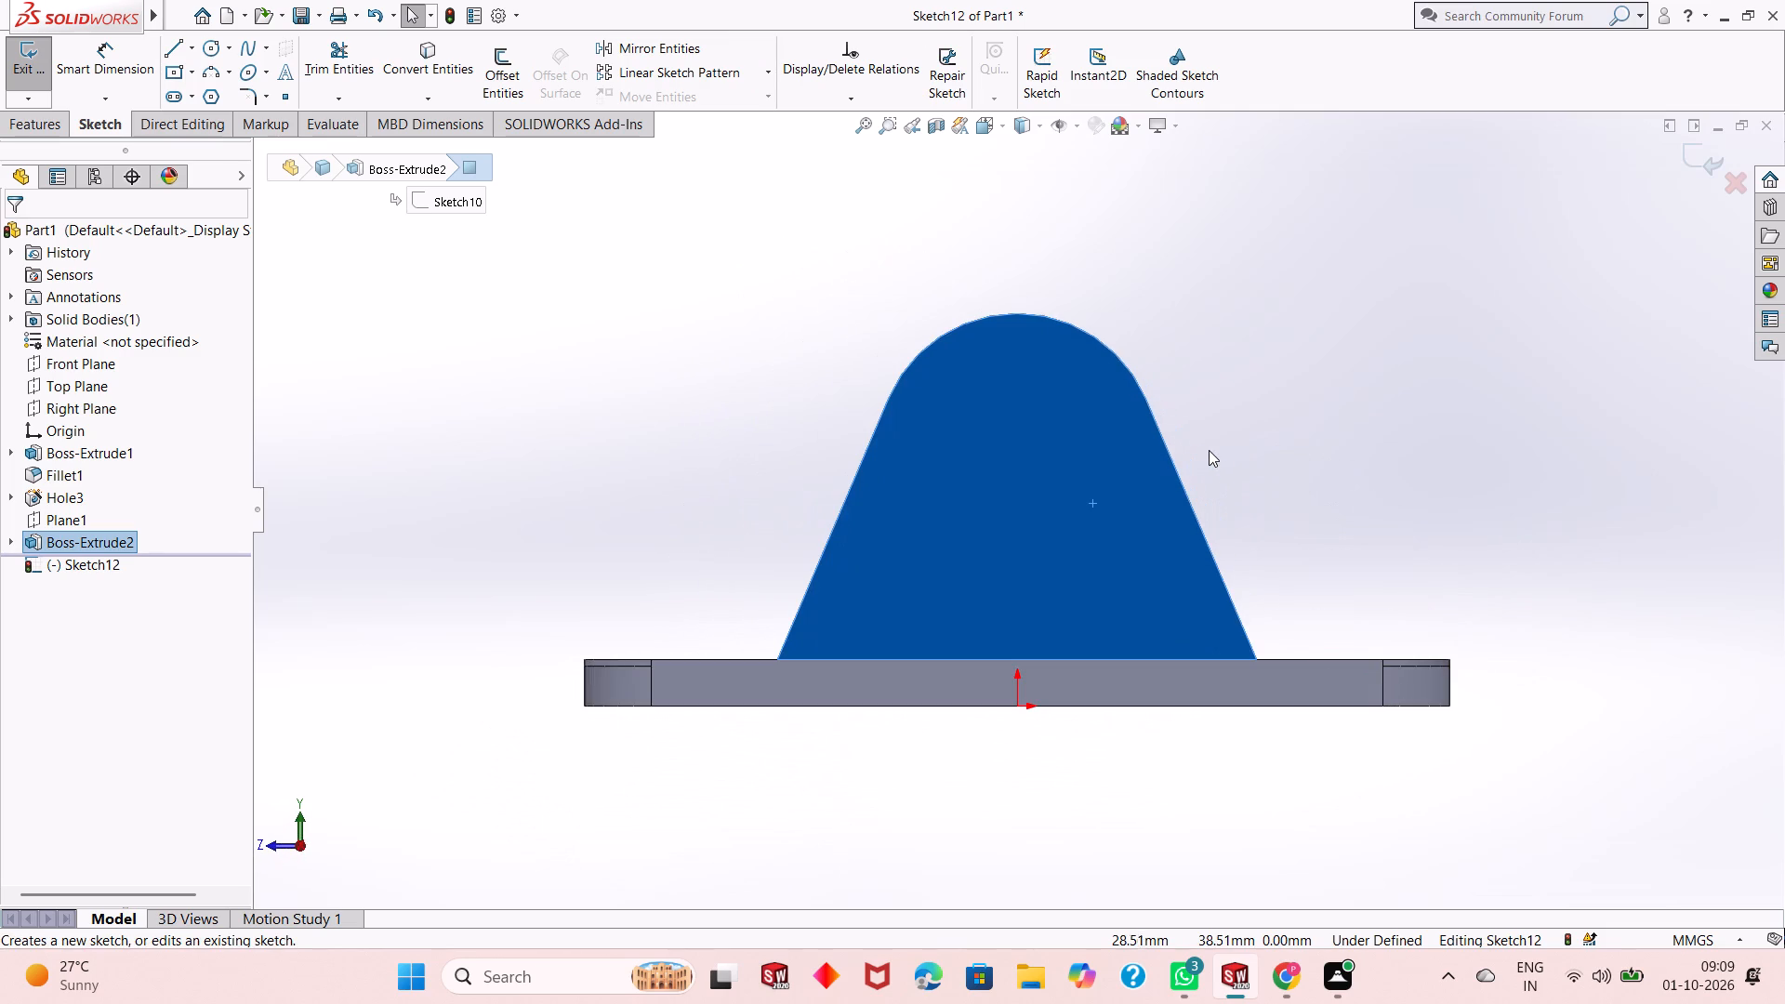
{"action": "left_click", "coordinate": [1209, 450]}
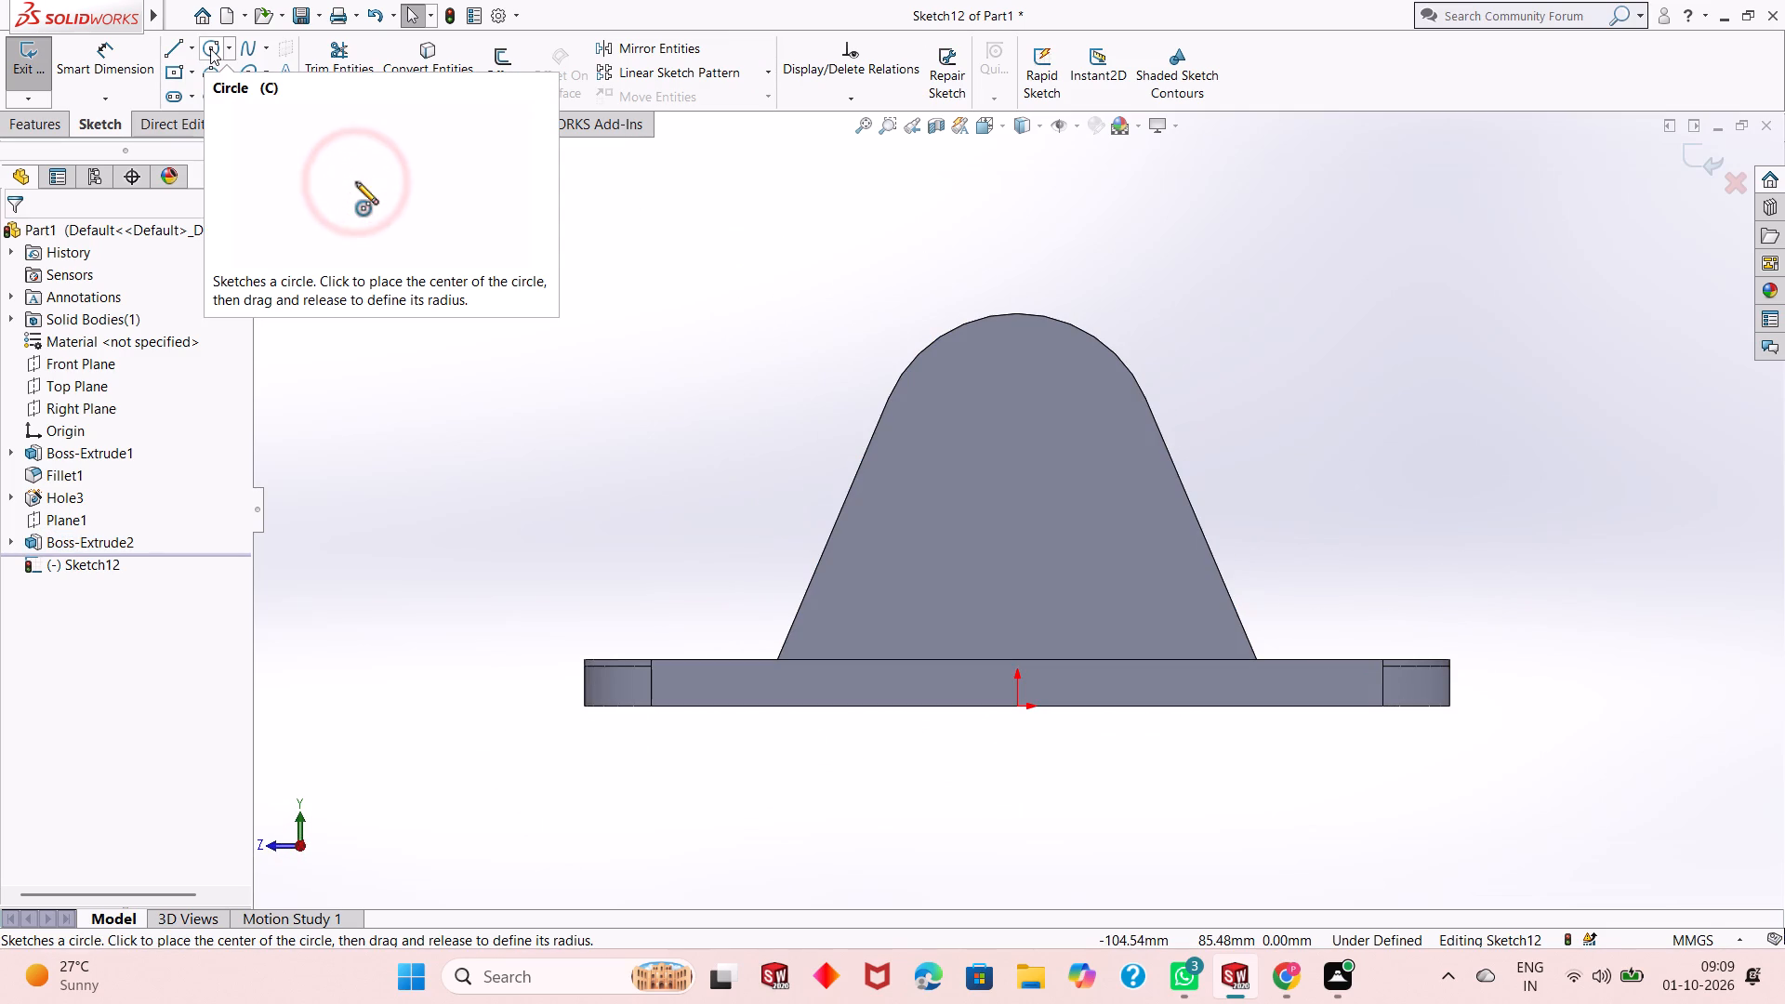
{"action": "left_click", "coordinate": [210, 48]}
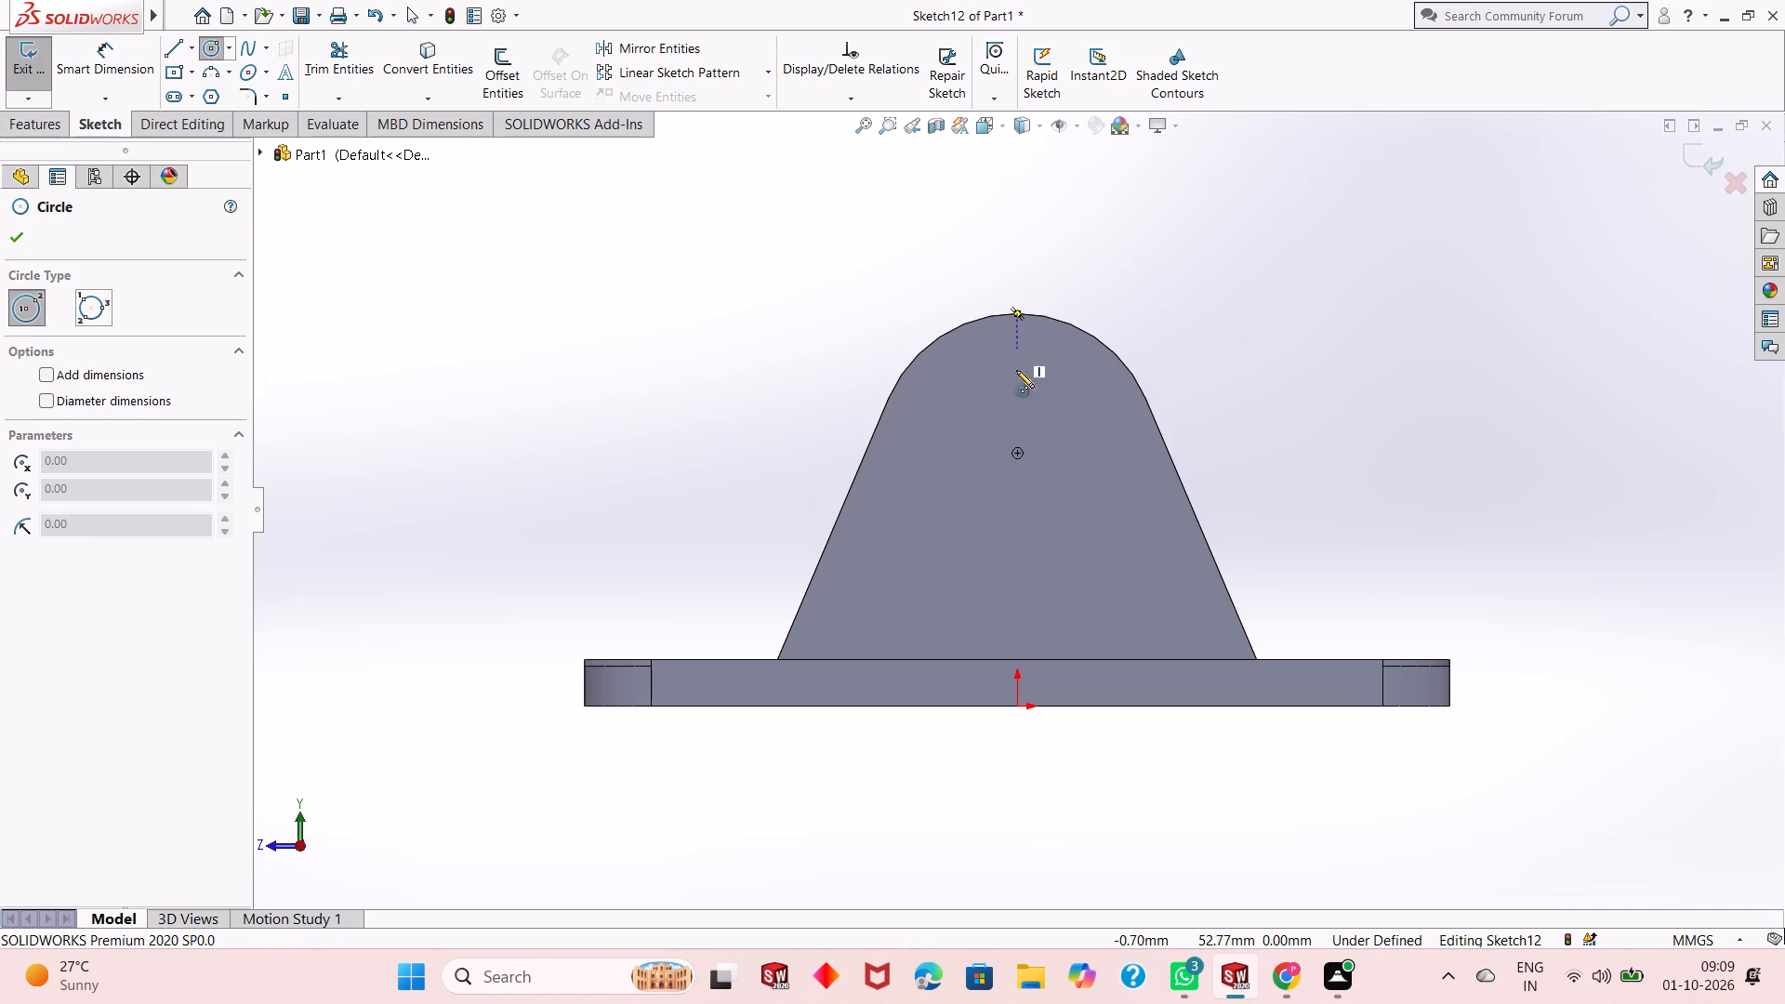
{"action": "left_click", "coordinate": [1017, 452]}
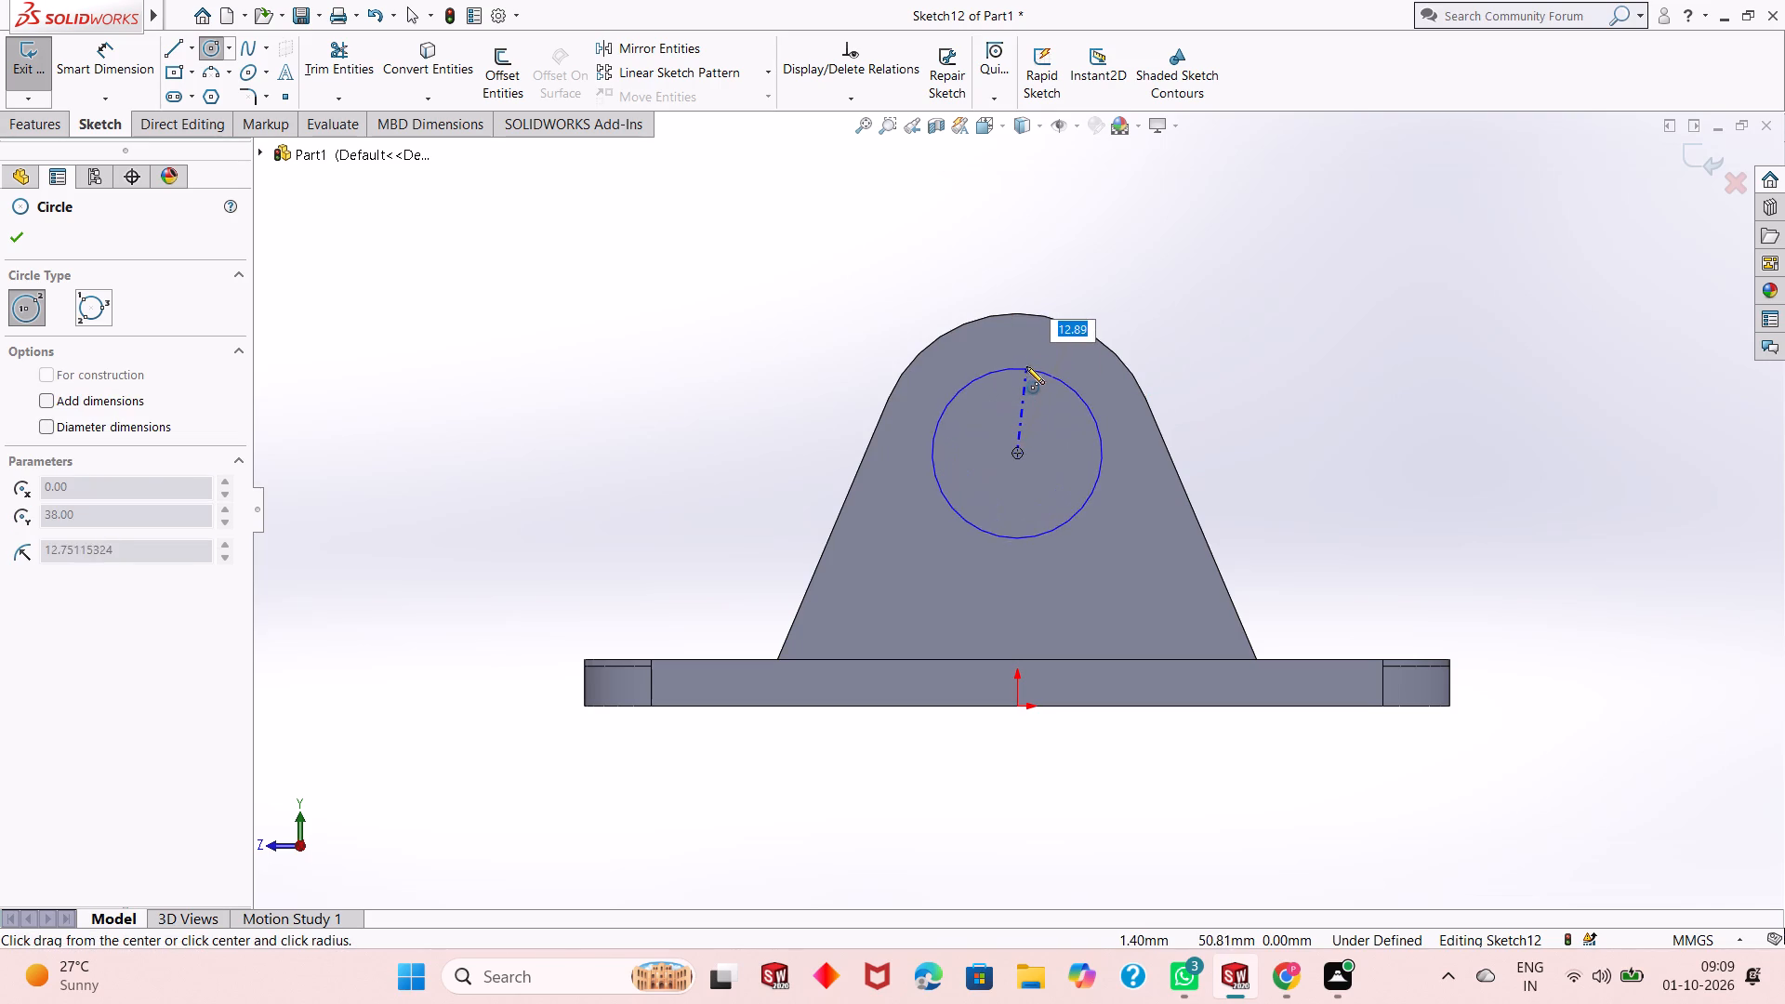
{"action": "left_click", "coordinate": [1026, 363]}
{"action": "right_click", "coordinate": [365, 260]}
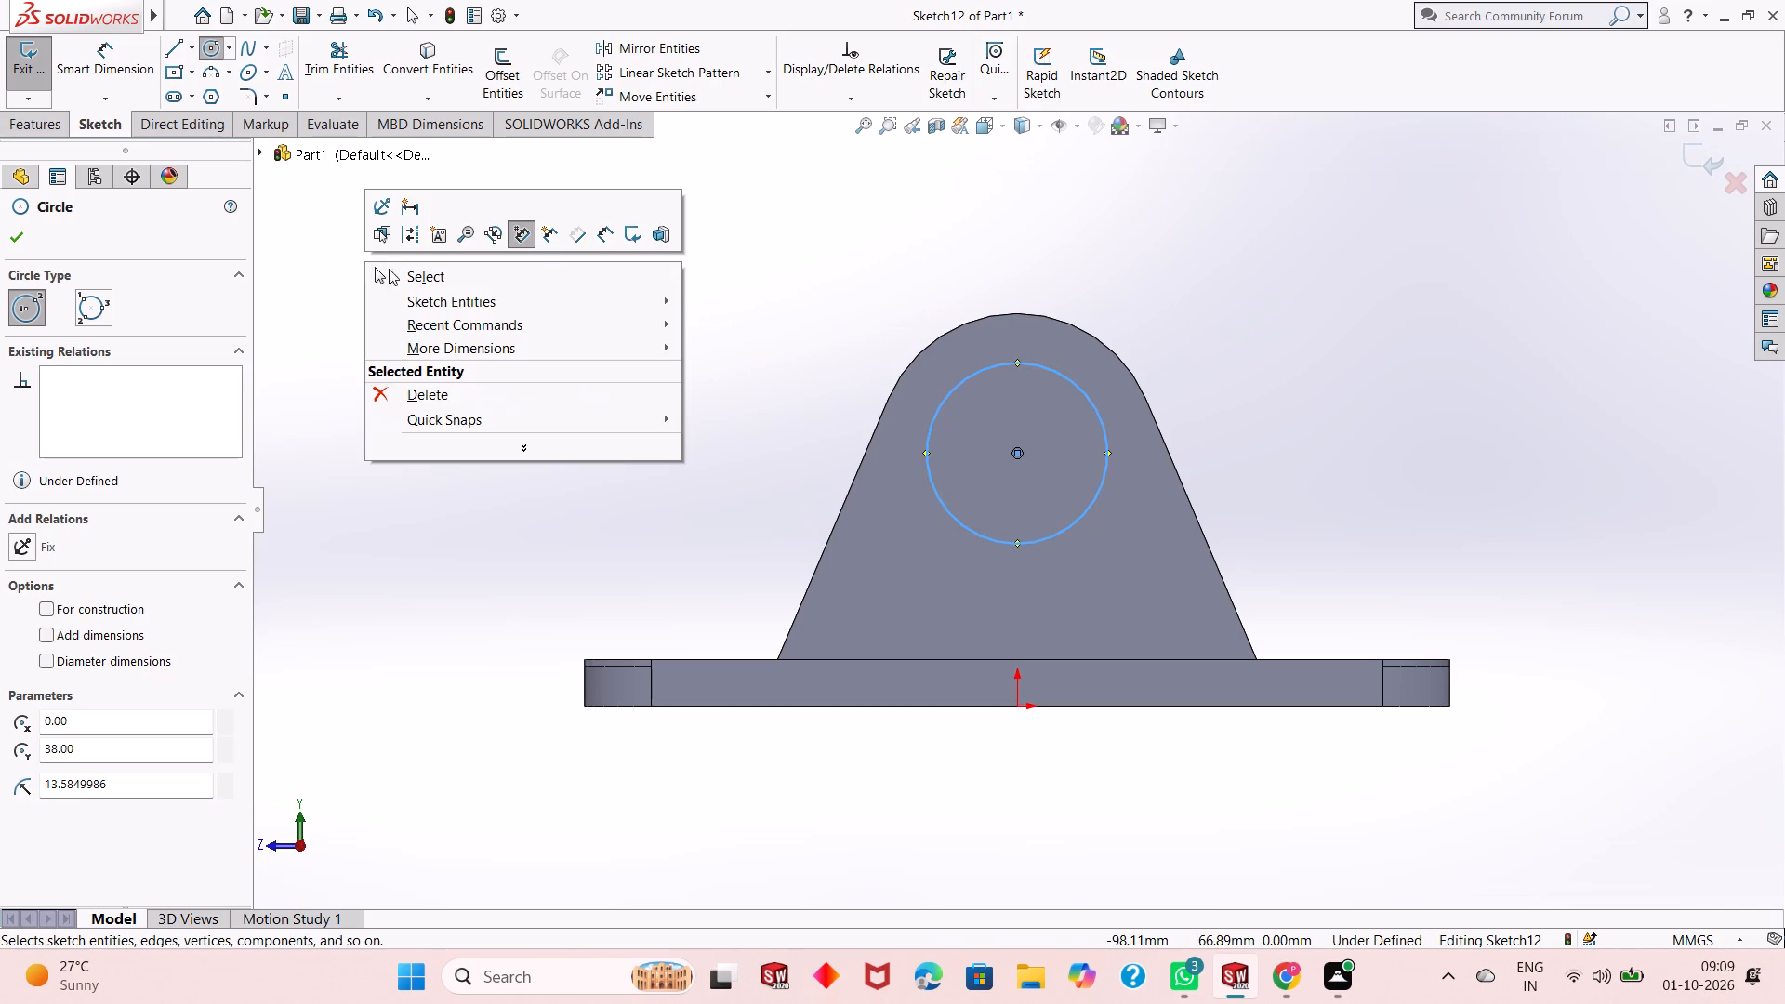
{"action": "left_click", "coordinate": [394, 277]}
Dimension the circle on the support's end face to a 30 mm diameter.
{"action": "left_click", "coordinate": [105, 63]}
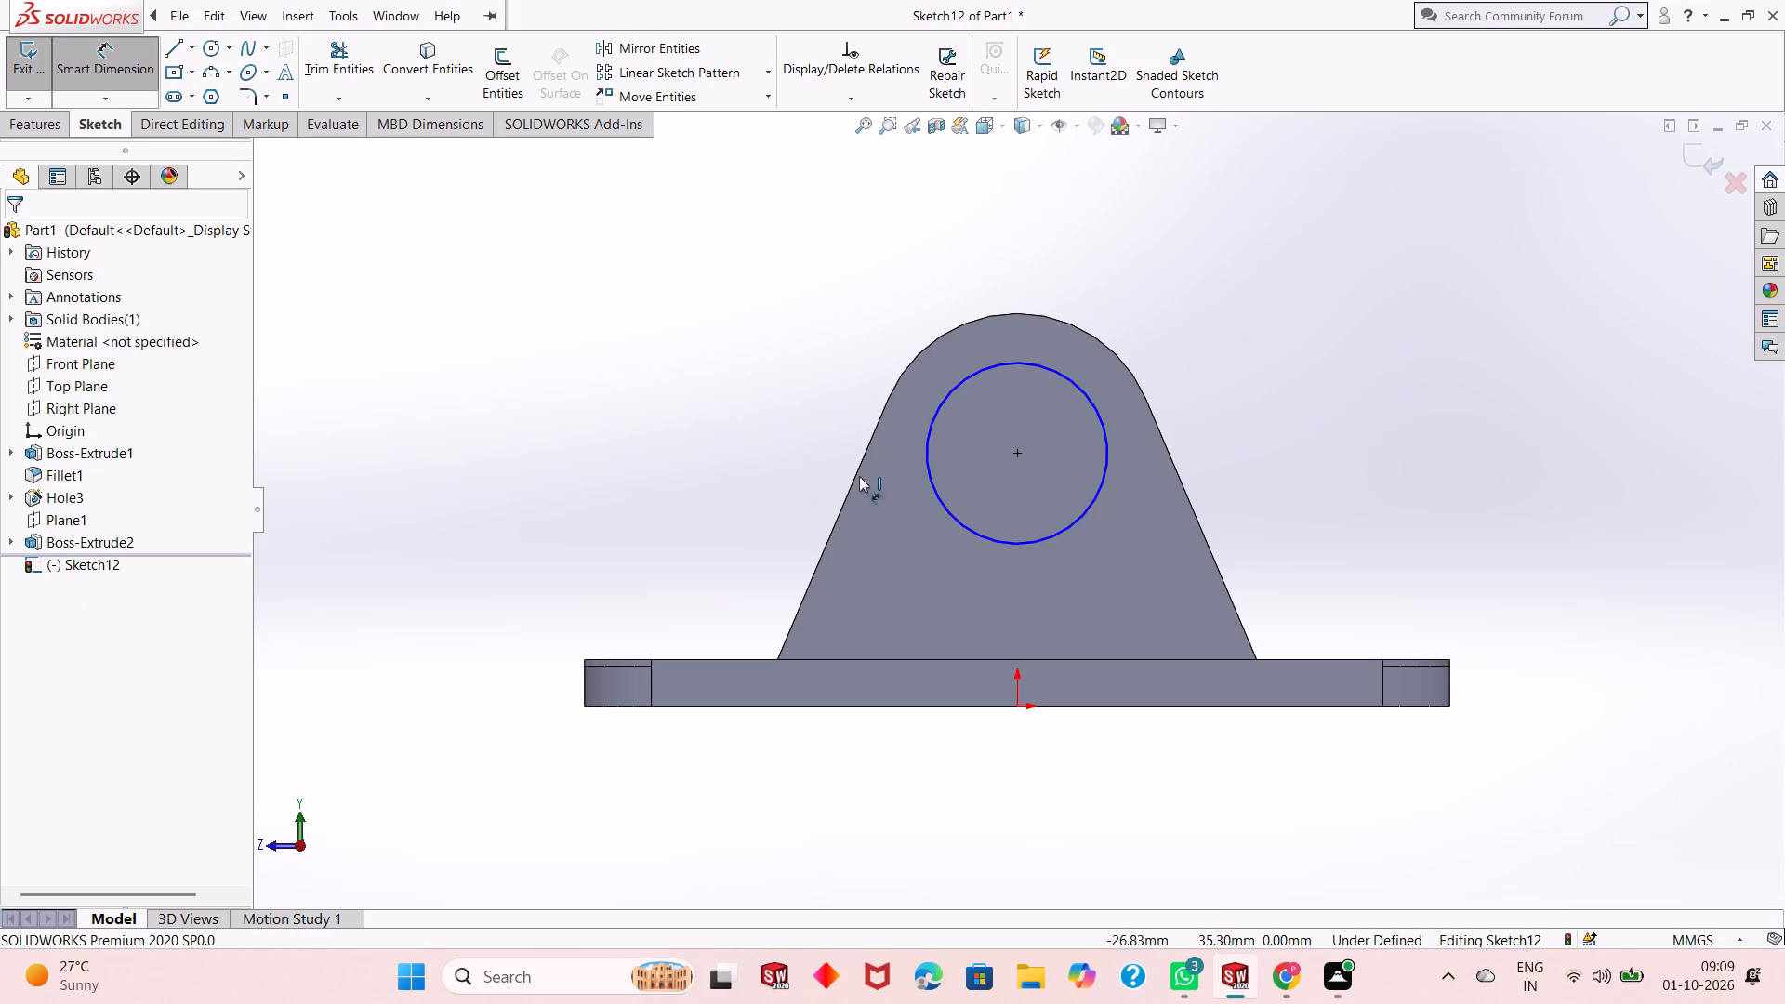
{"action": "left_click", "coordinate": [941, 509]}
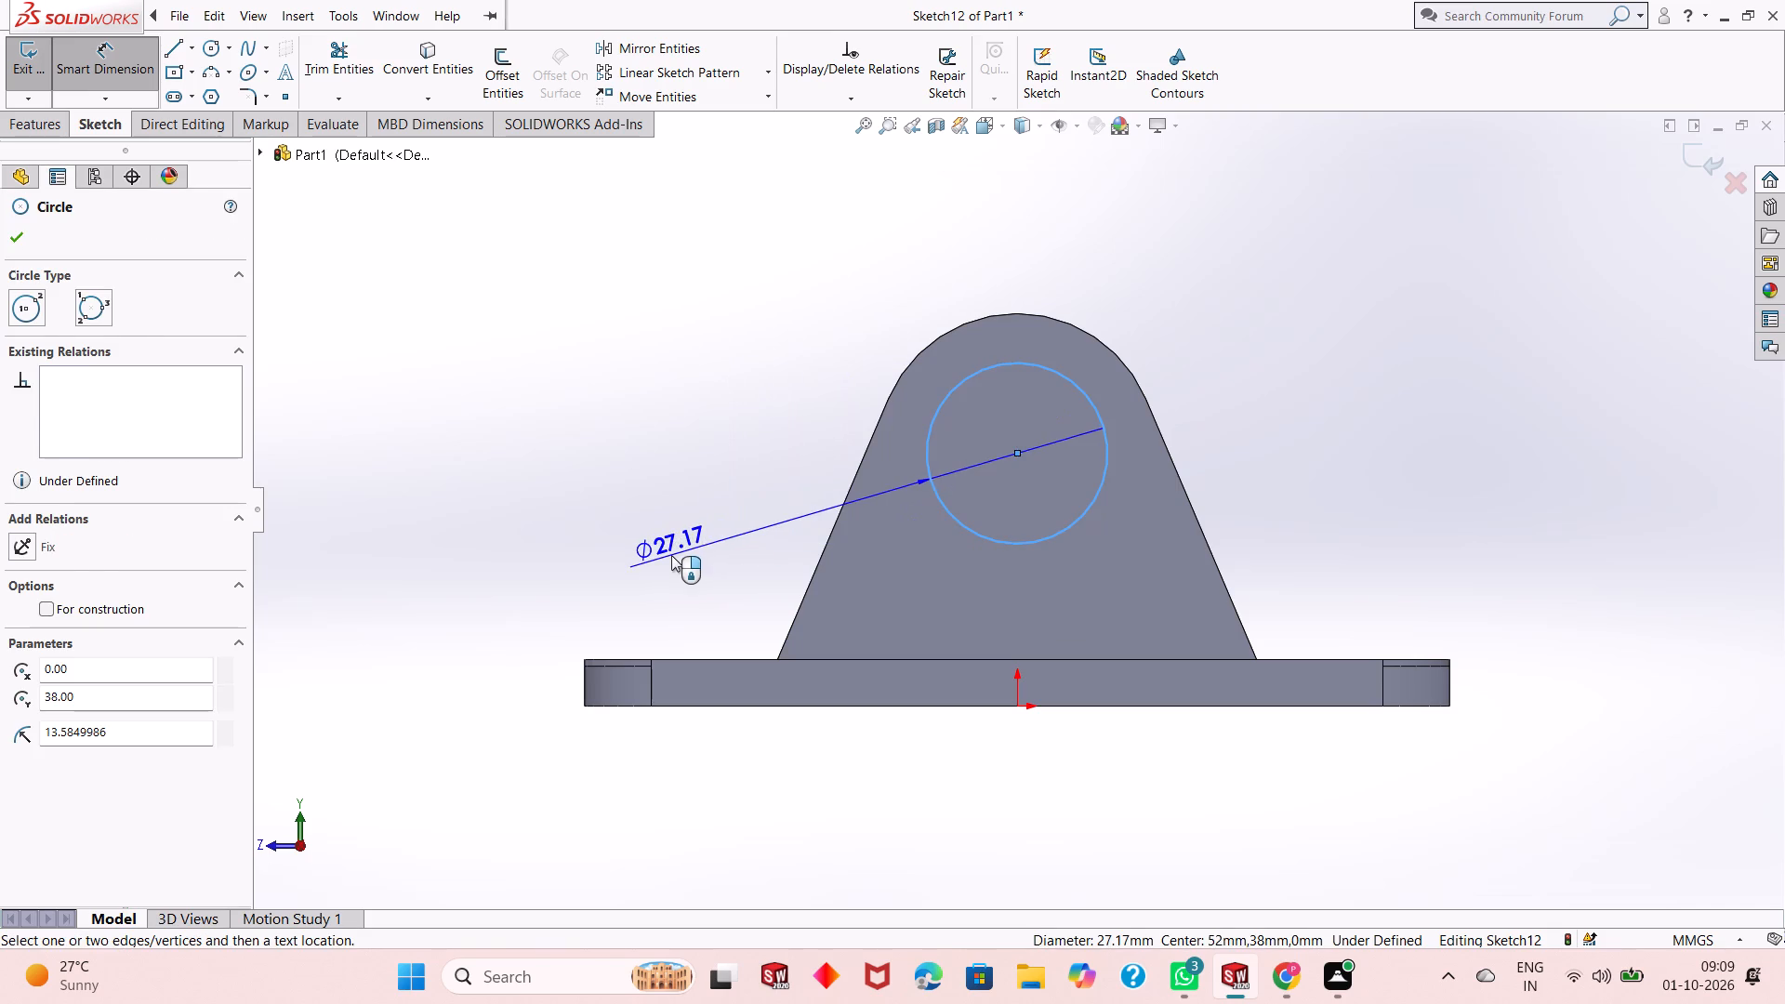
{"action": "left_click", "coordinate": [671, 556]}
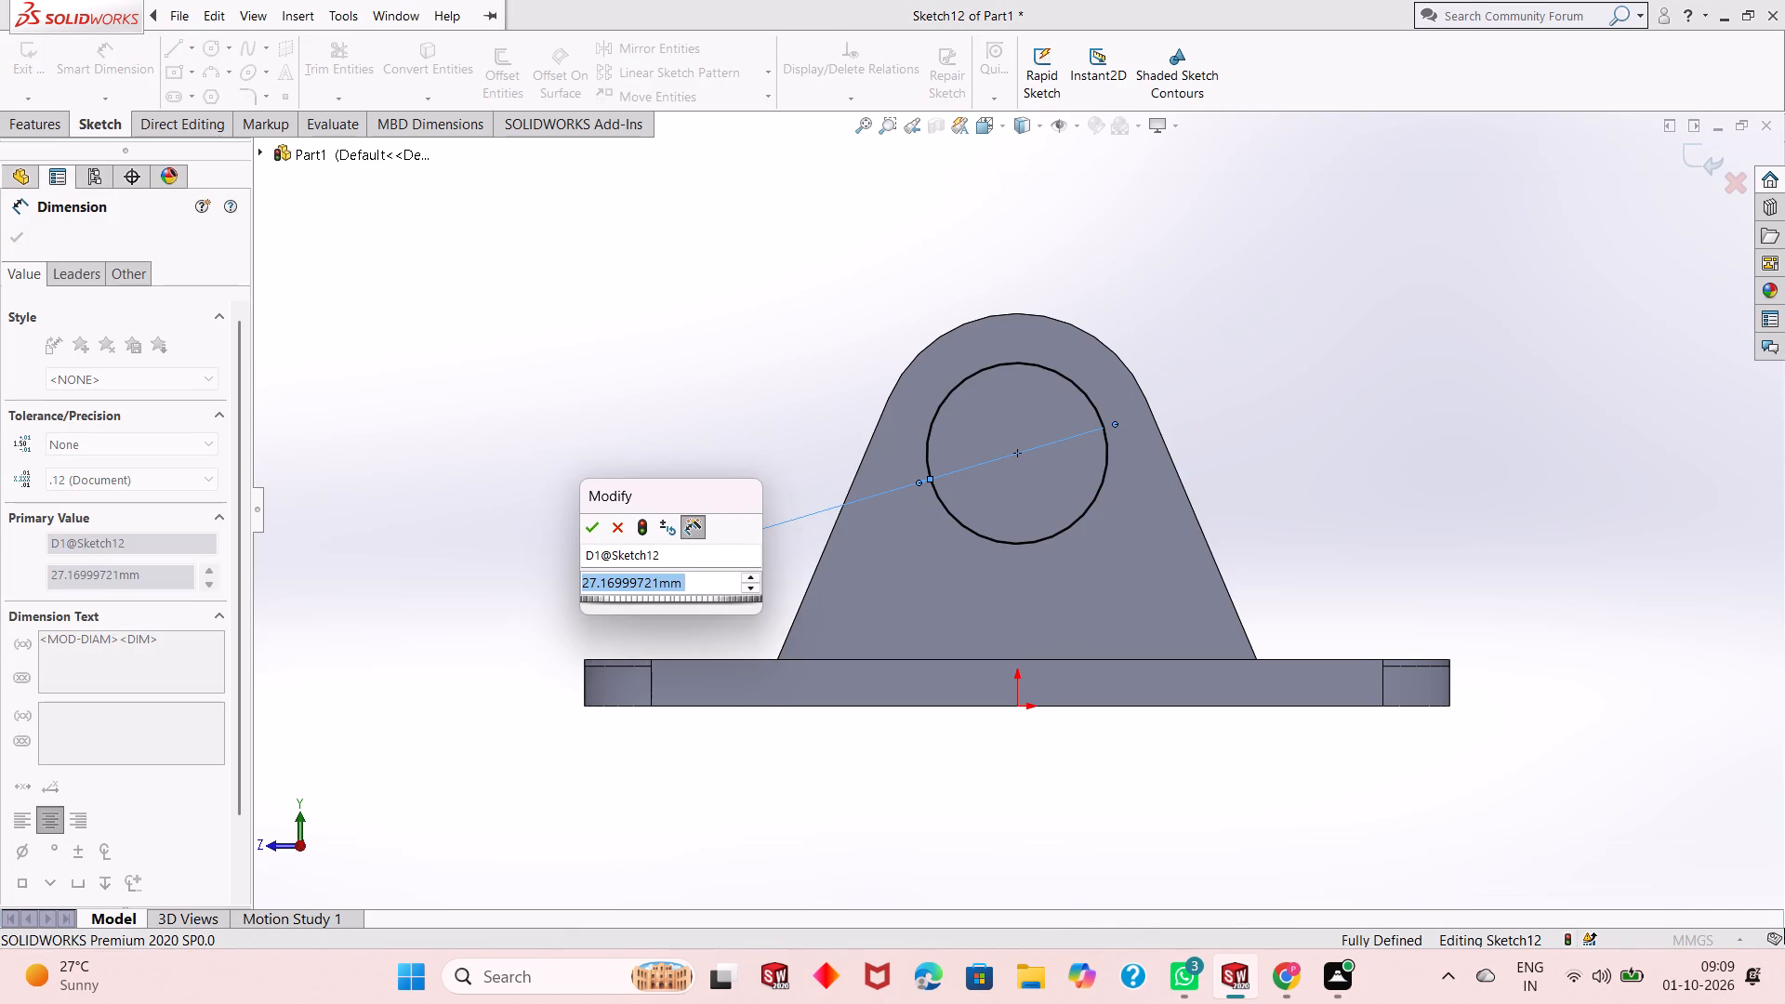
{"action": "type", "text": "30"}
{"action": "key", "text": "Return"}
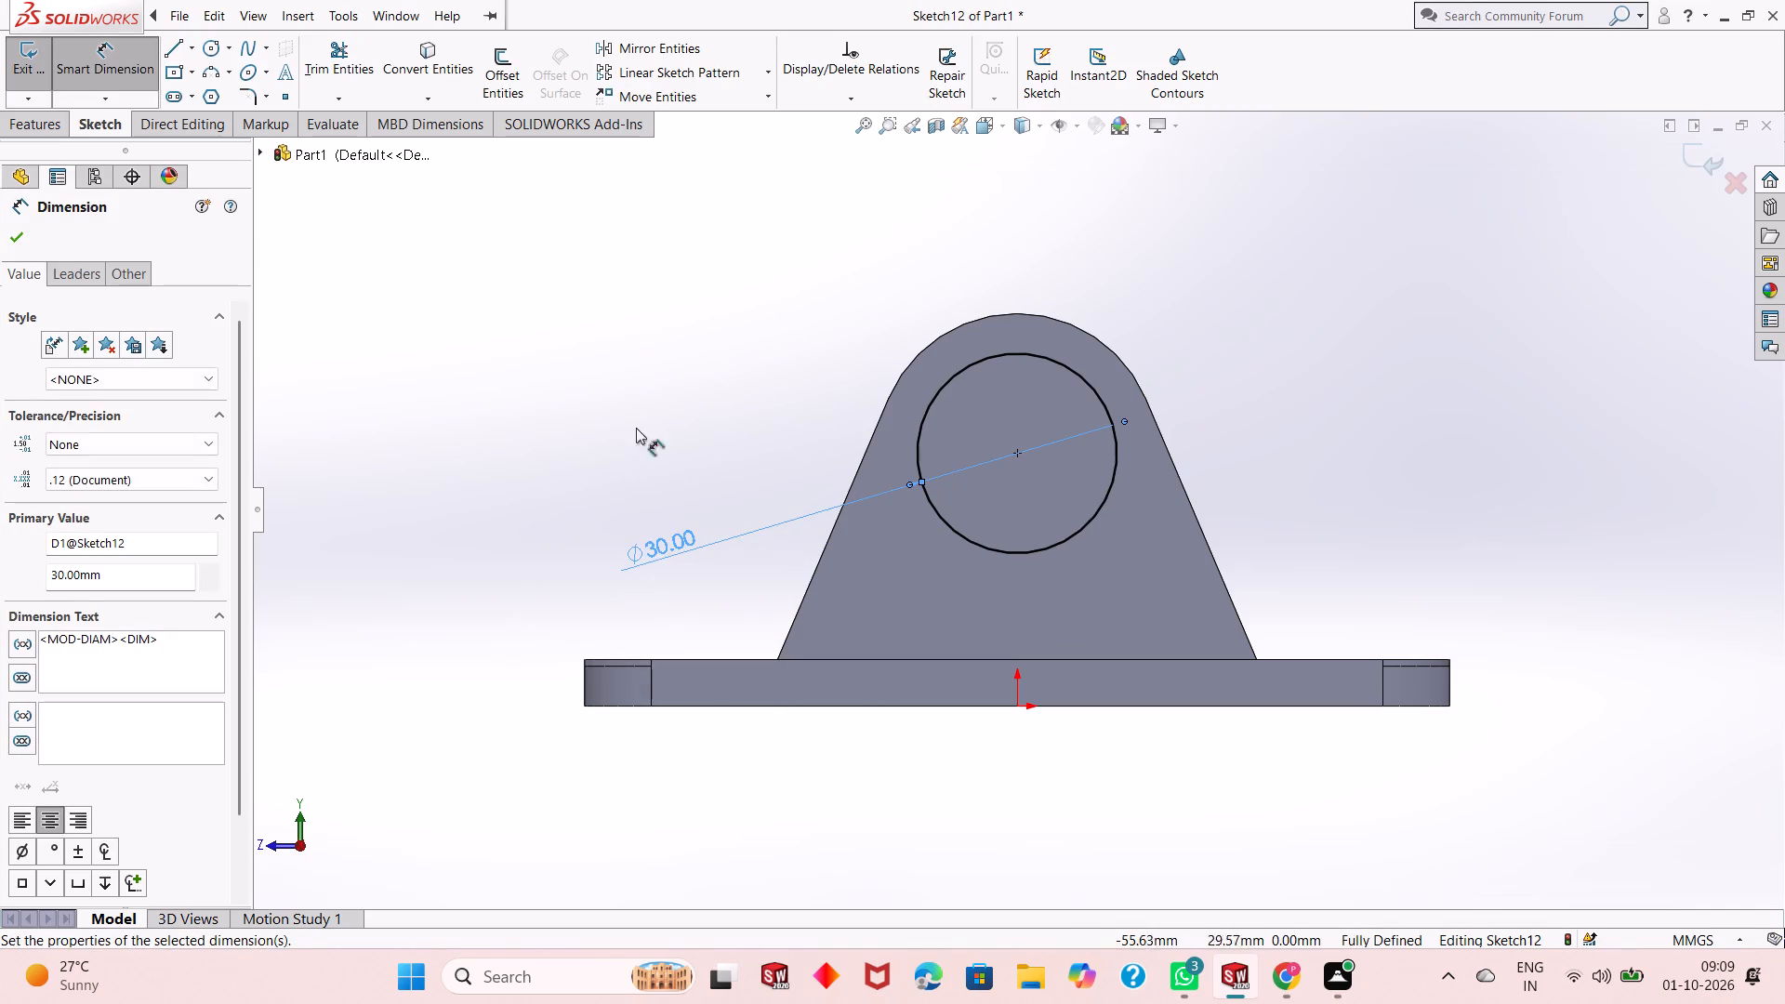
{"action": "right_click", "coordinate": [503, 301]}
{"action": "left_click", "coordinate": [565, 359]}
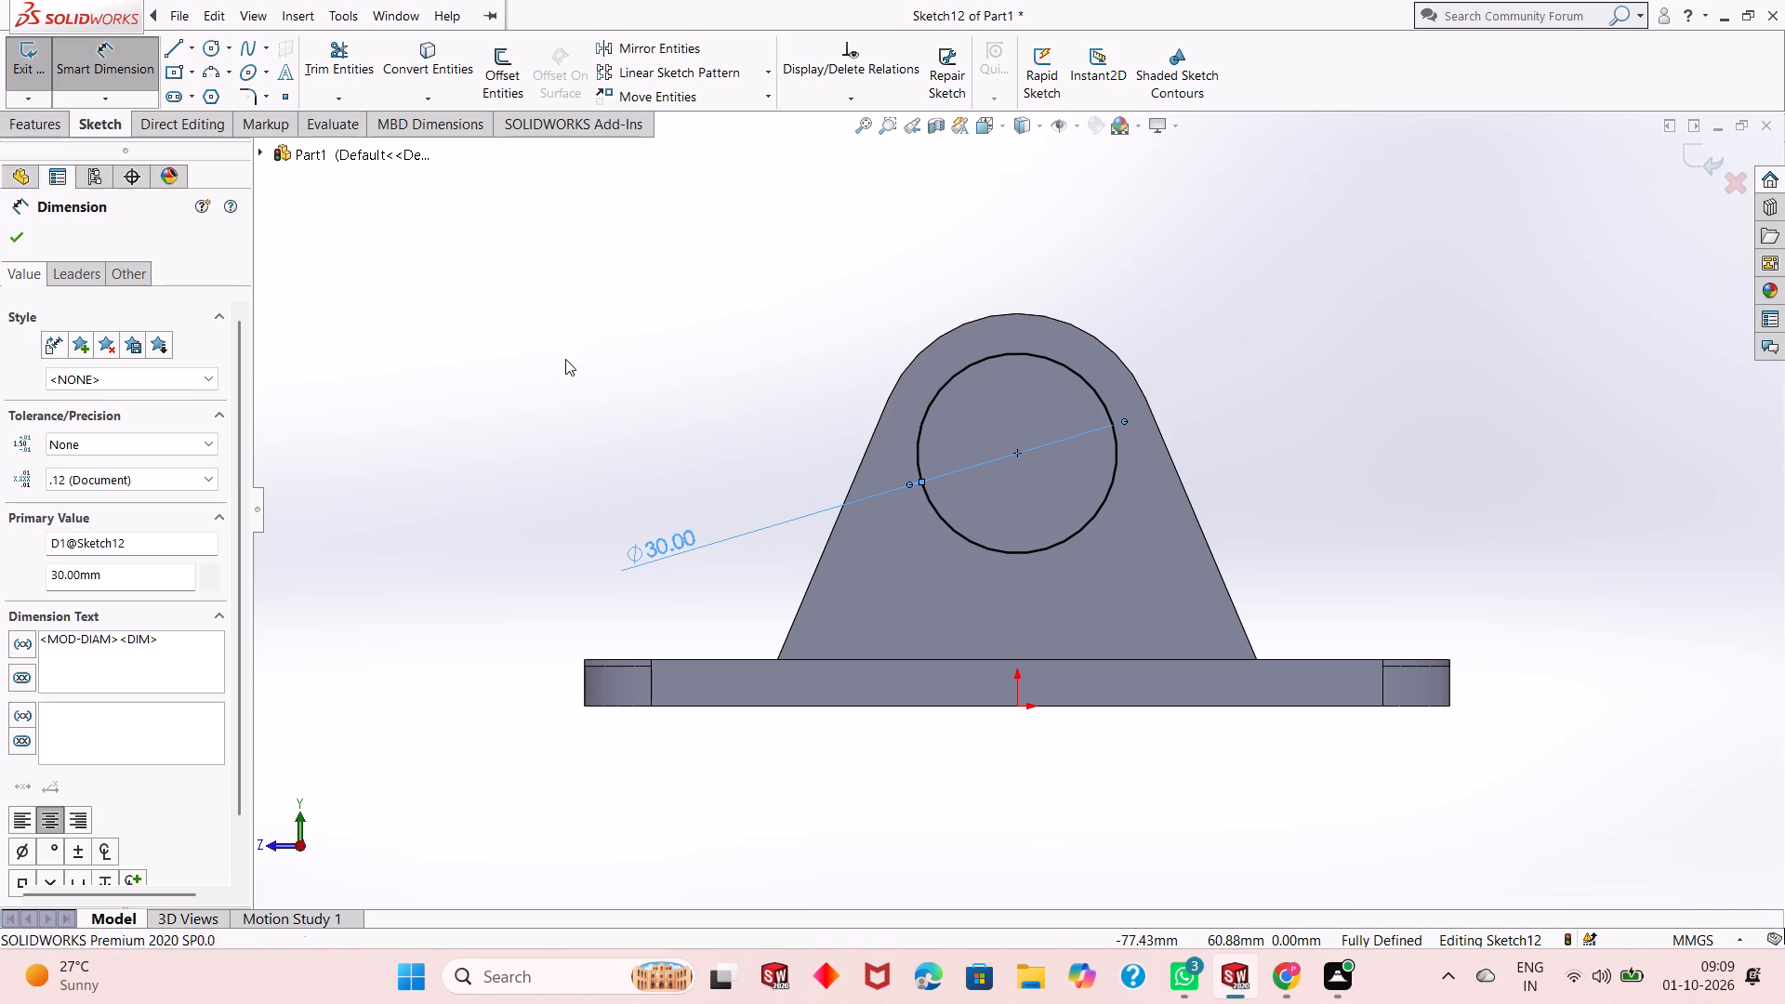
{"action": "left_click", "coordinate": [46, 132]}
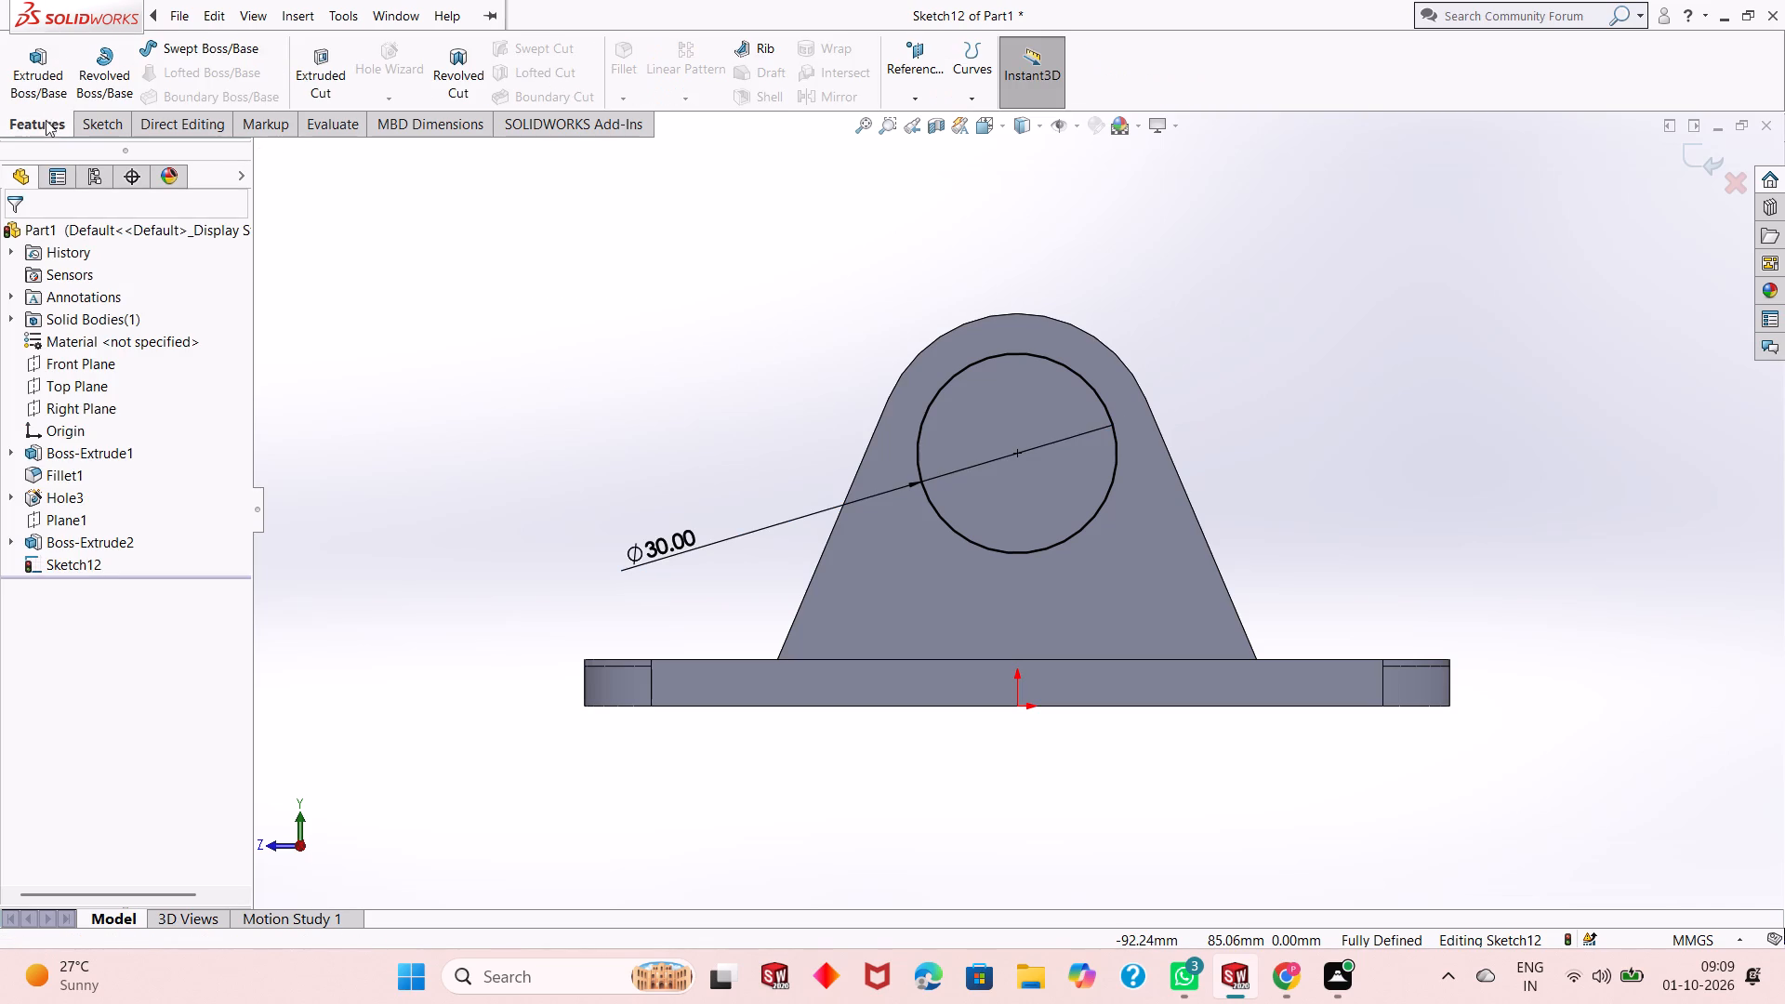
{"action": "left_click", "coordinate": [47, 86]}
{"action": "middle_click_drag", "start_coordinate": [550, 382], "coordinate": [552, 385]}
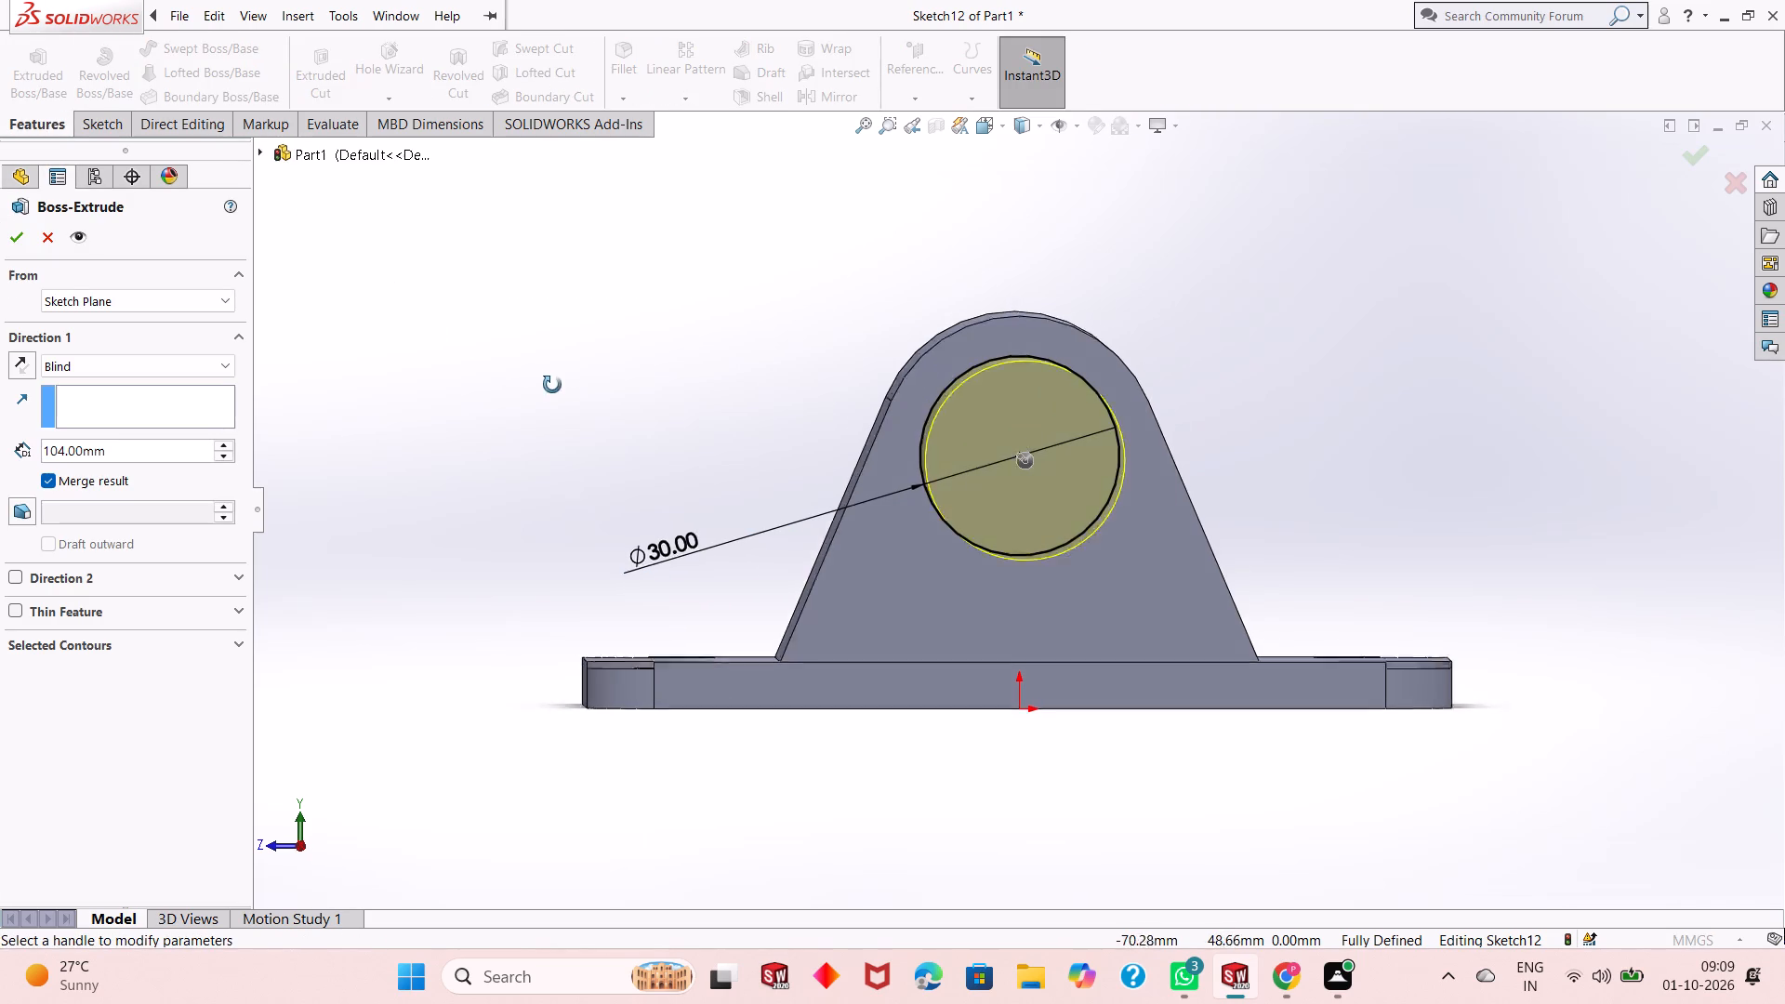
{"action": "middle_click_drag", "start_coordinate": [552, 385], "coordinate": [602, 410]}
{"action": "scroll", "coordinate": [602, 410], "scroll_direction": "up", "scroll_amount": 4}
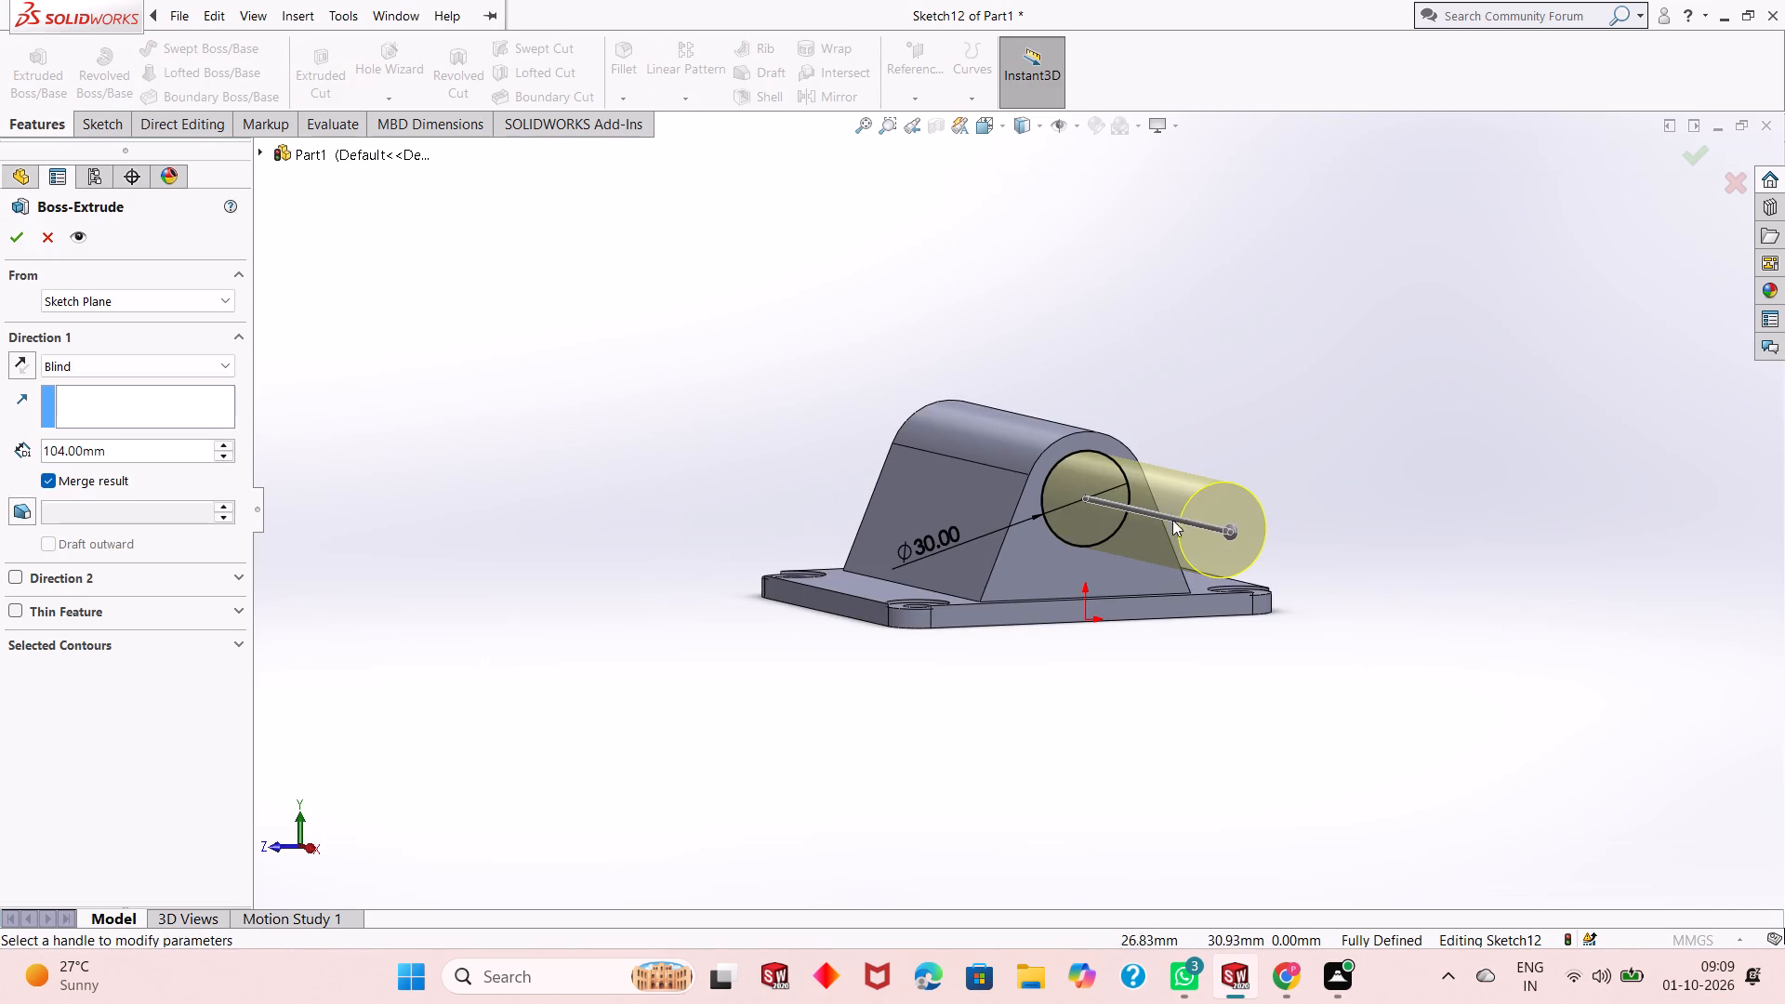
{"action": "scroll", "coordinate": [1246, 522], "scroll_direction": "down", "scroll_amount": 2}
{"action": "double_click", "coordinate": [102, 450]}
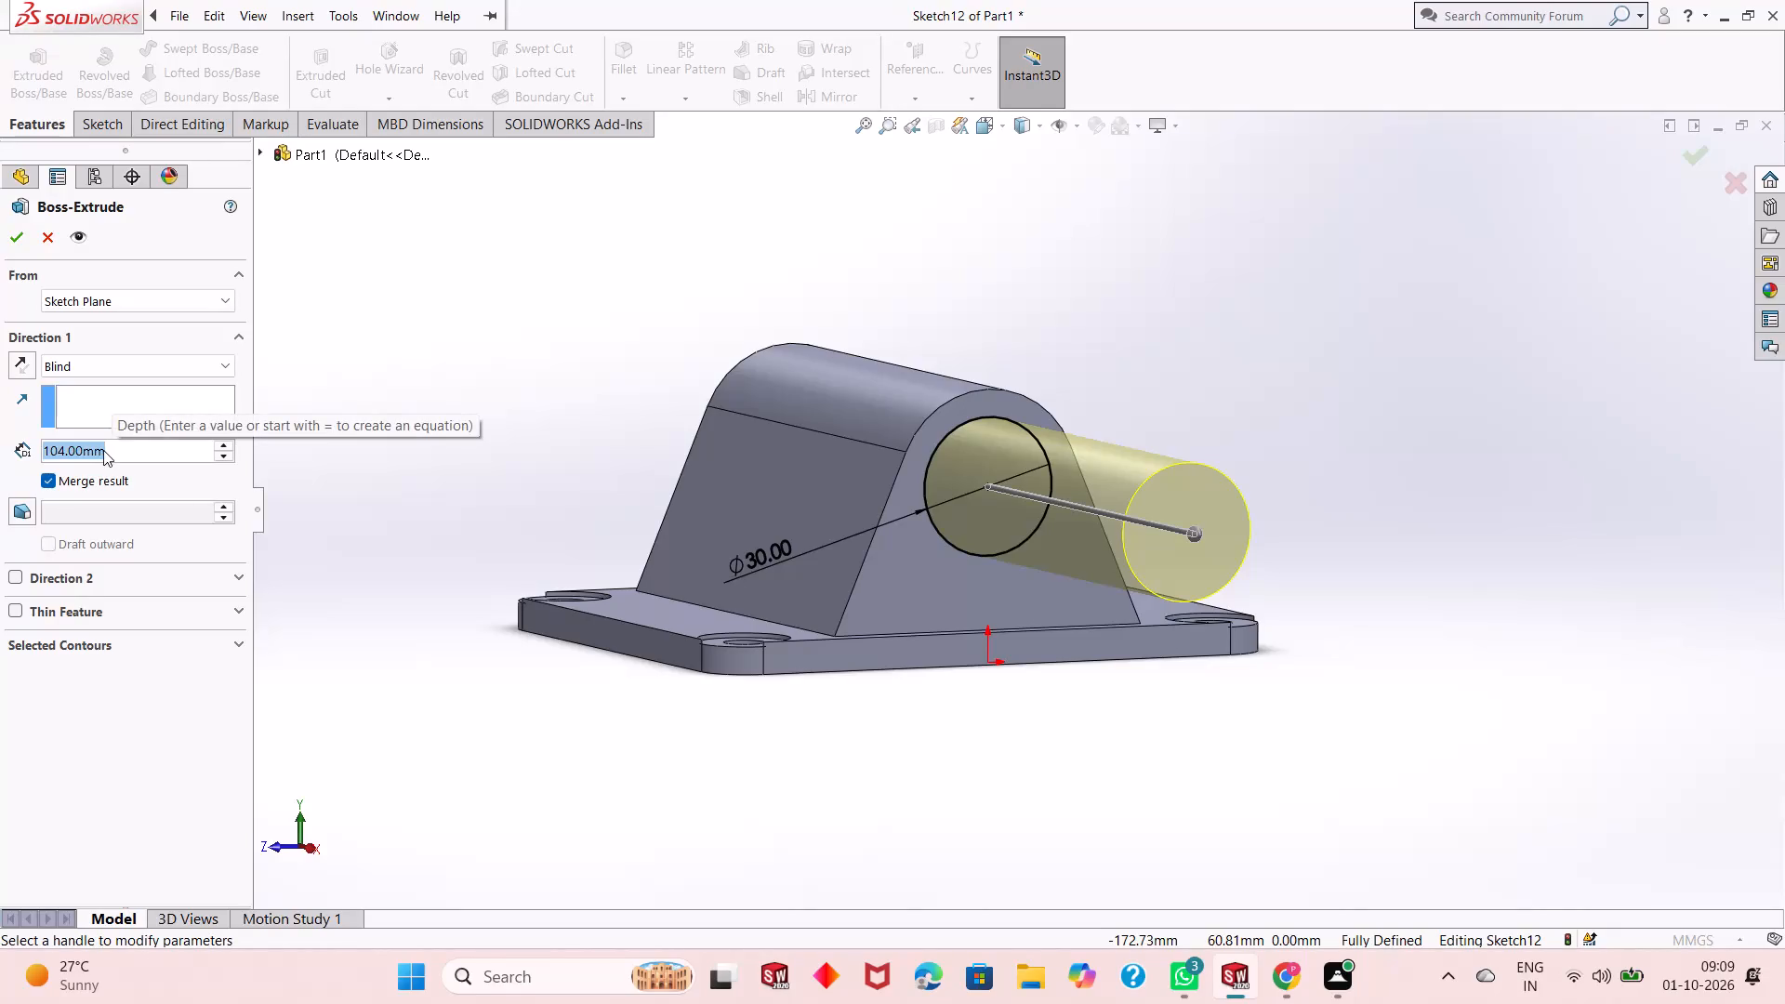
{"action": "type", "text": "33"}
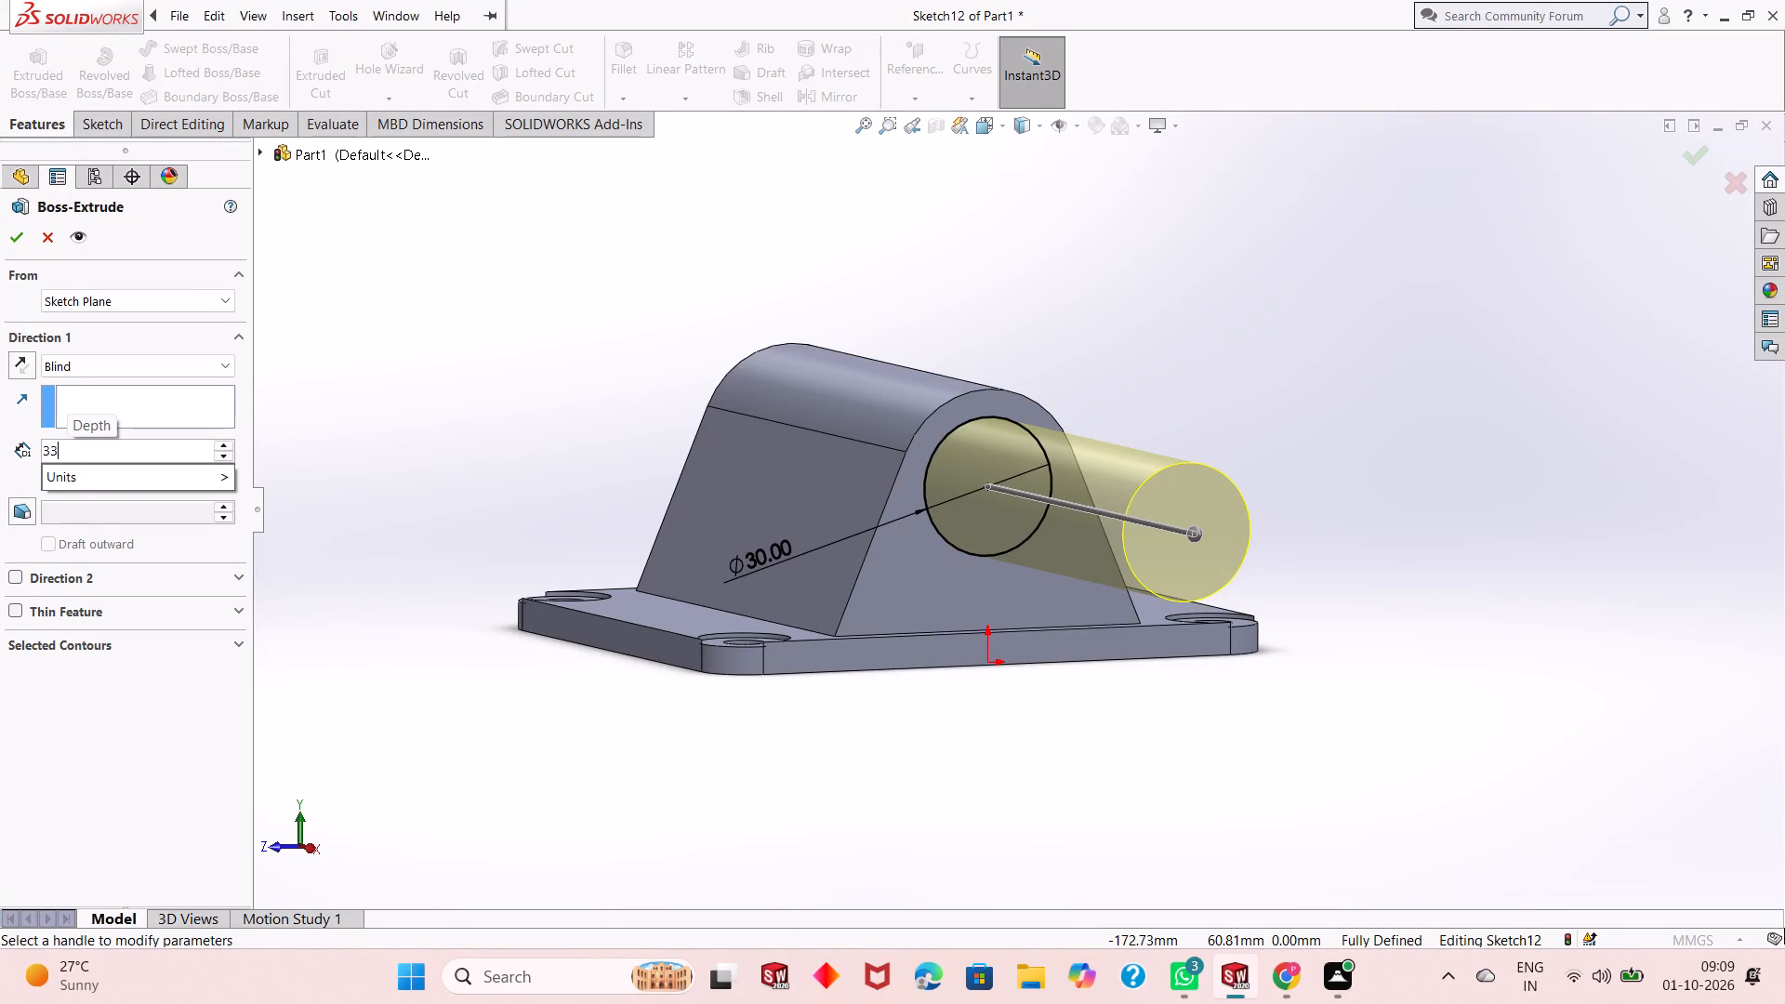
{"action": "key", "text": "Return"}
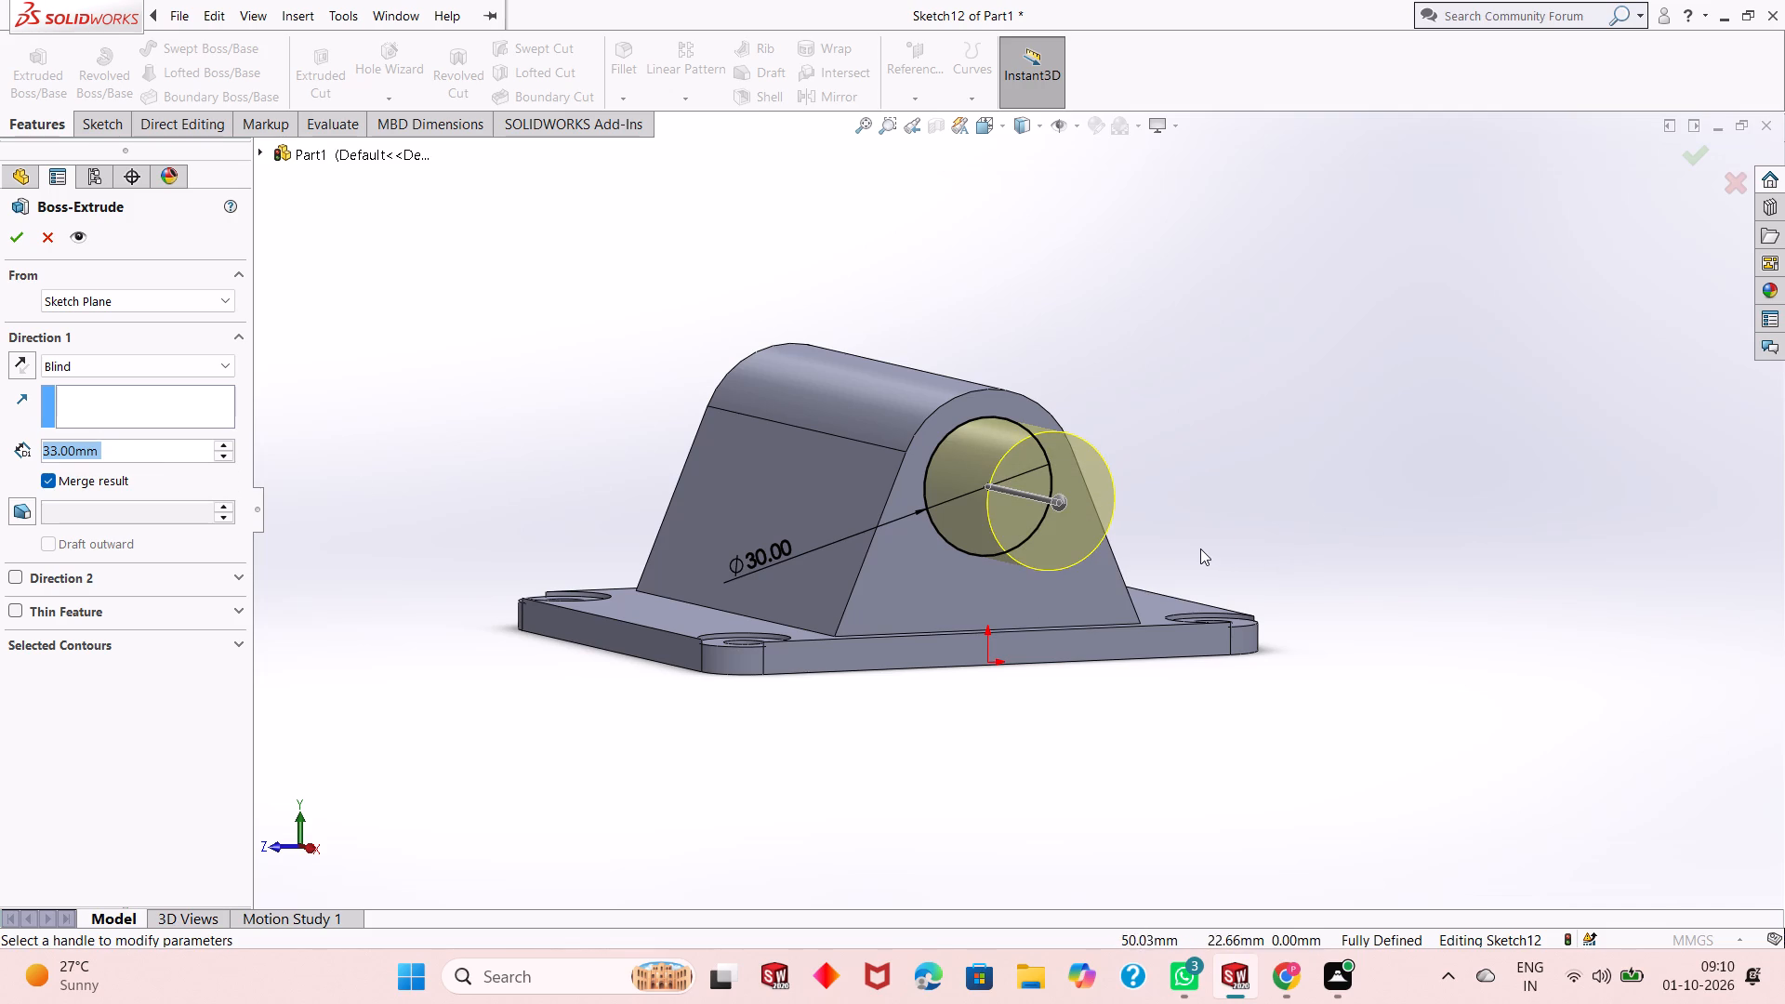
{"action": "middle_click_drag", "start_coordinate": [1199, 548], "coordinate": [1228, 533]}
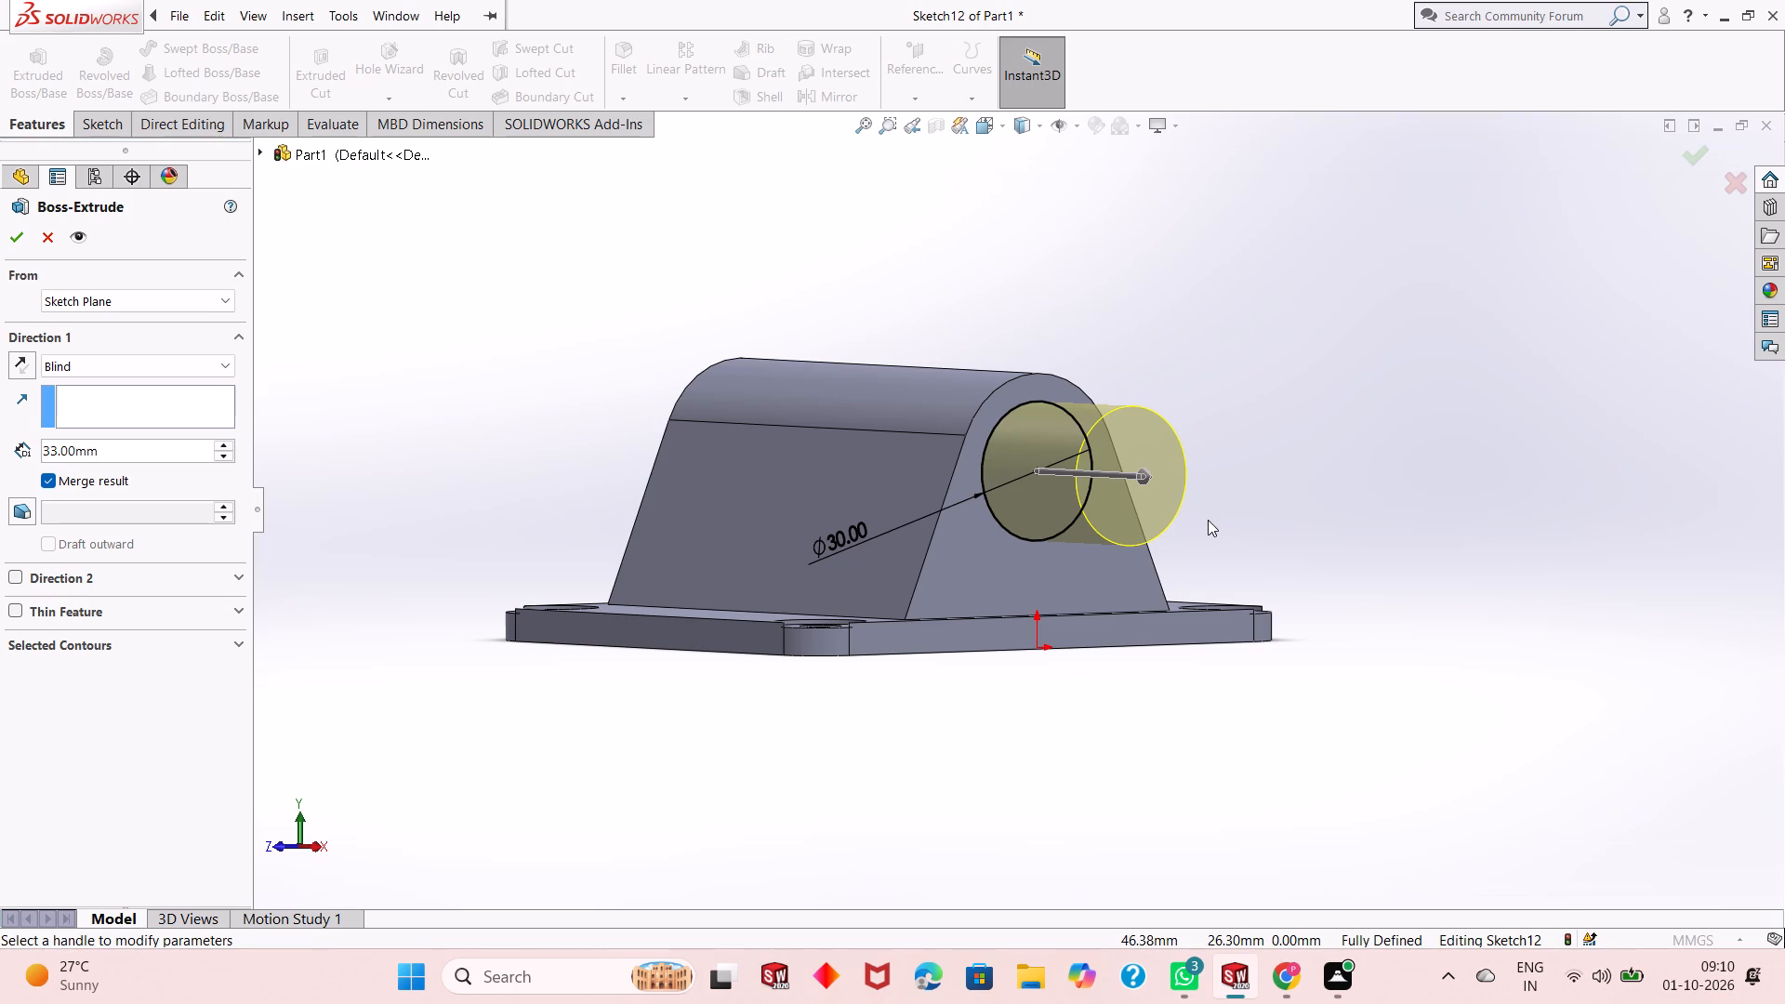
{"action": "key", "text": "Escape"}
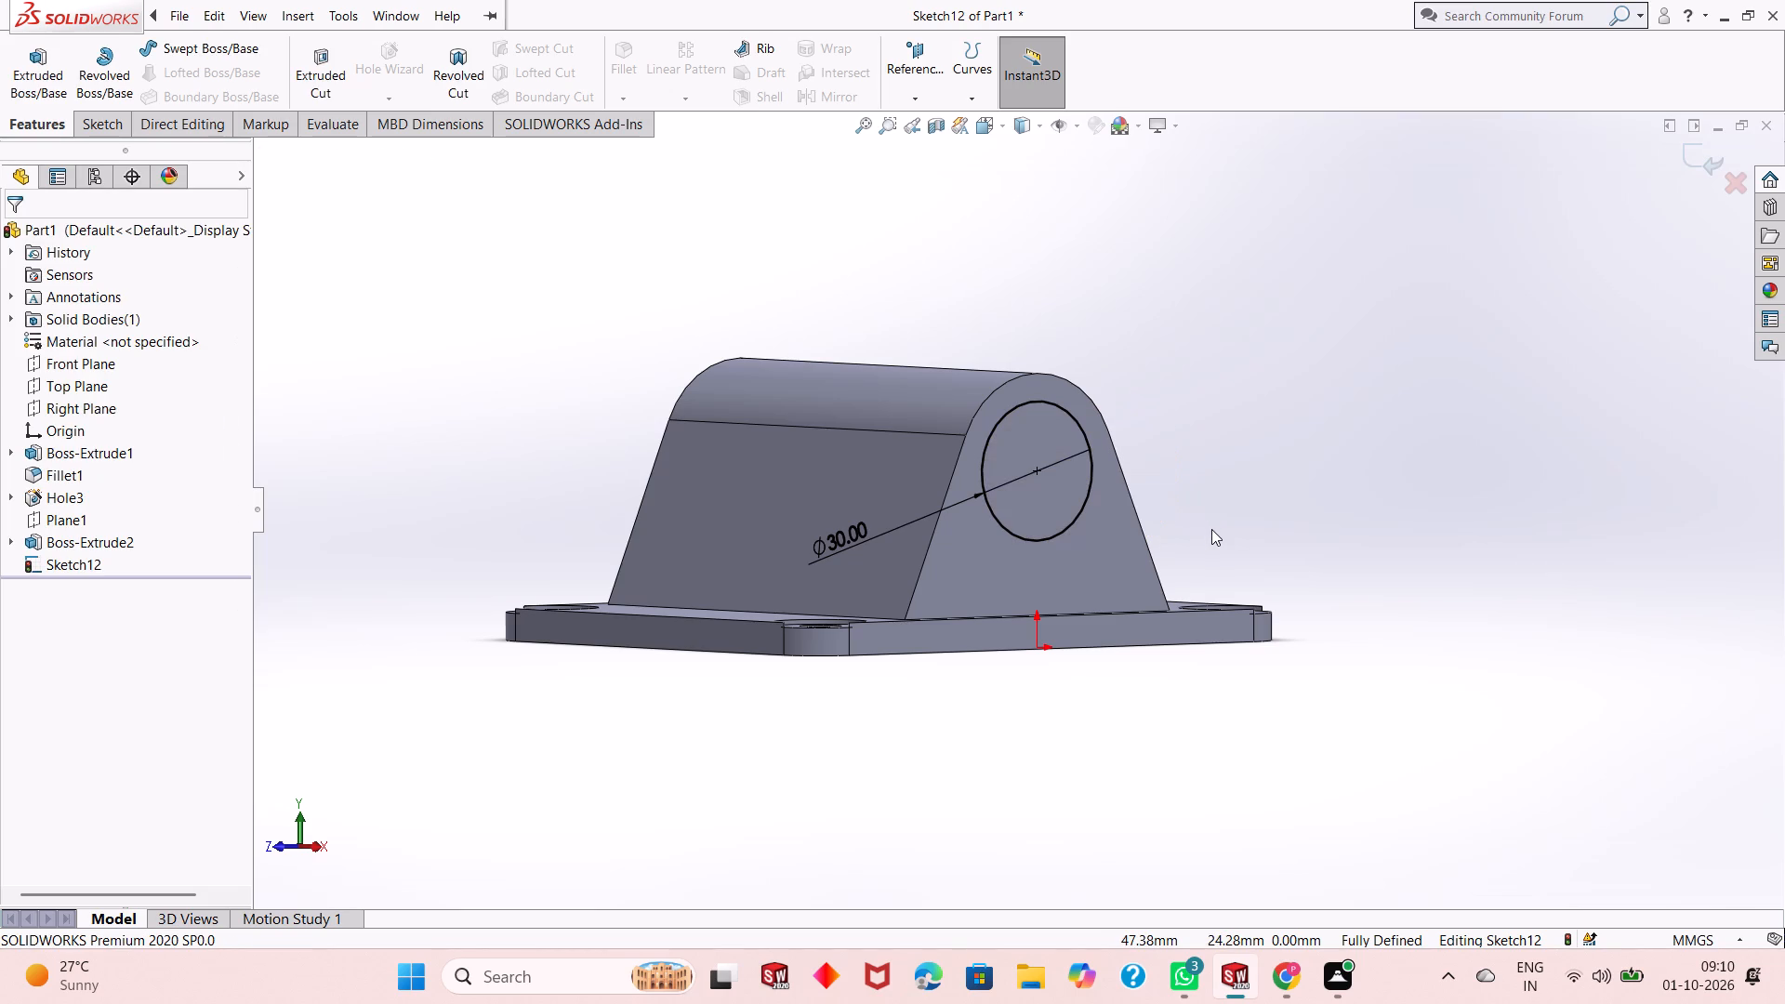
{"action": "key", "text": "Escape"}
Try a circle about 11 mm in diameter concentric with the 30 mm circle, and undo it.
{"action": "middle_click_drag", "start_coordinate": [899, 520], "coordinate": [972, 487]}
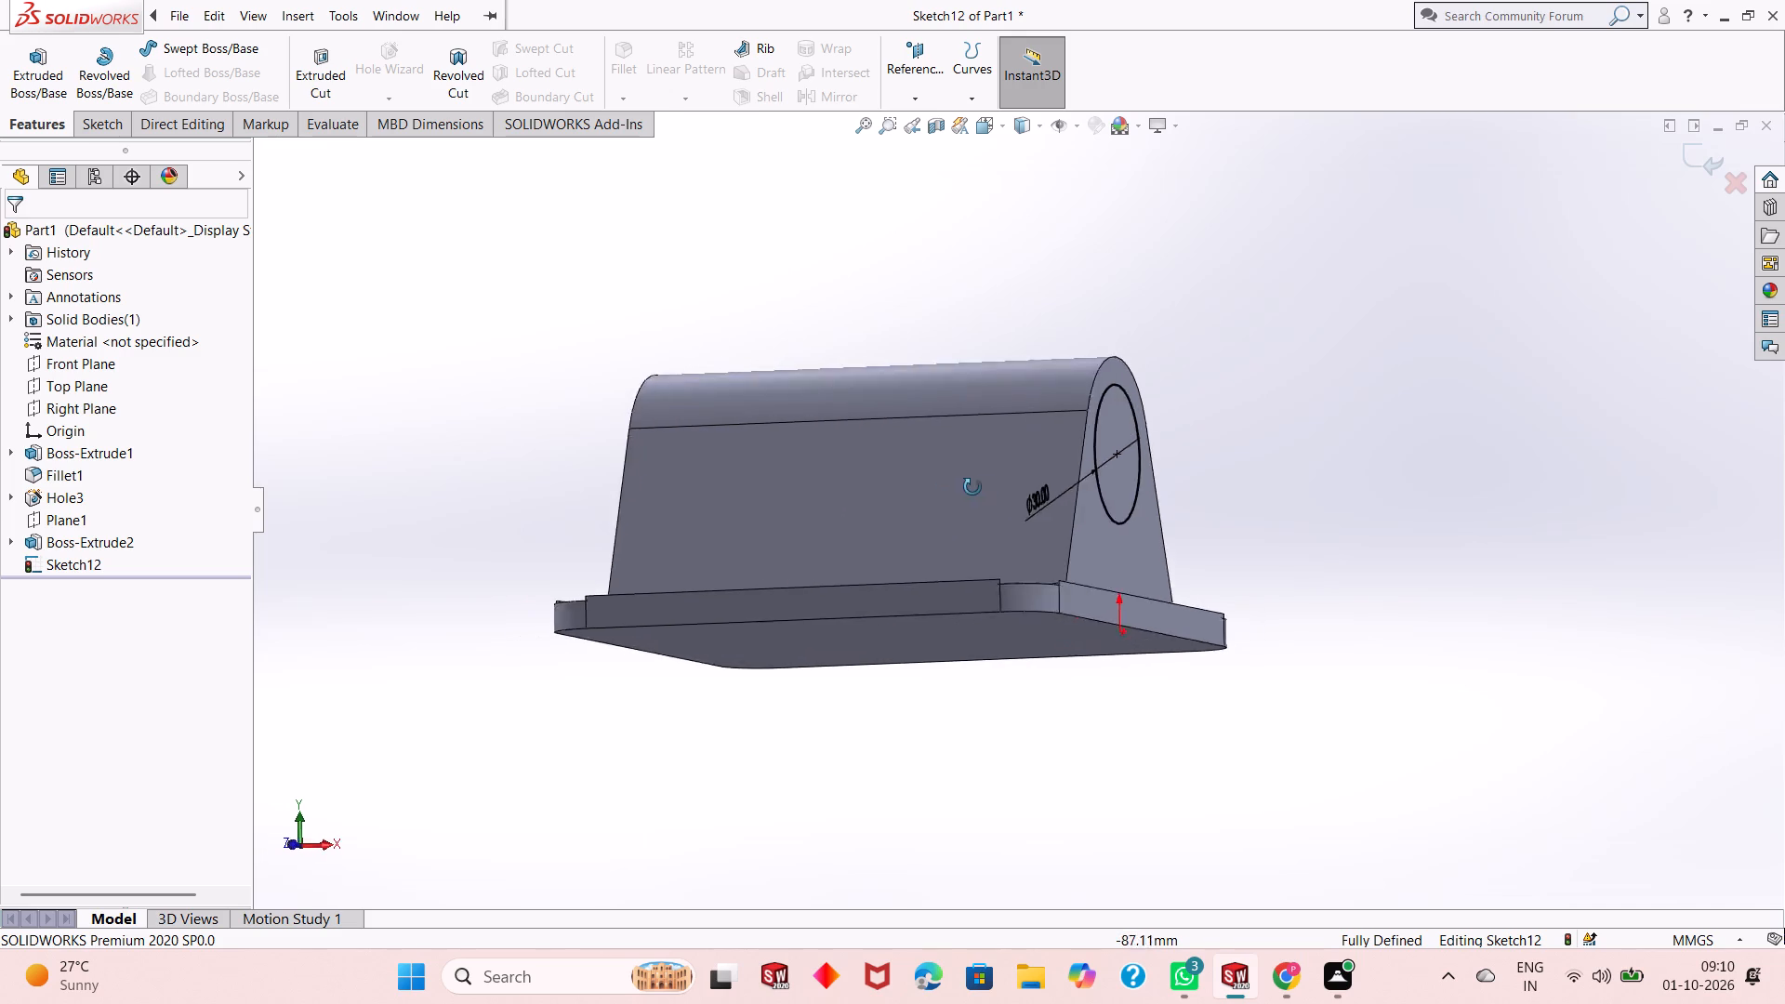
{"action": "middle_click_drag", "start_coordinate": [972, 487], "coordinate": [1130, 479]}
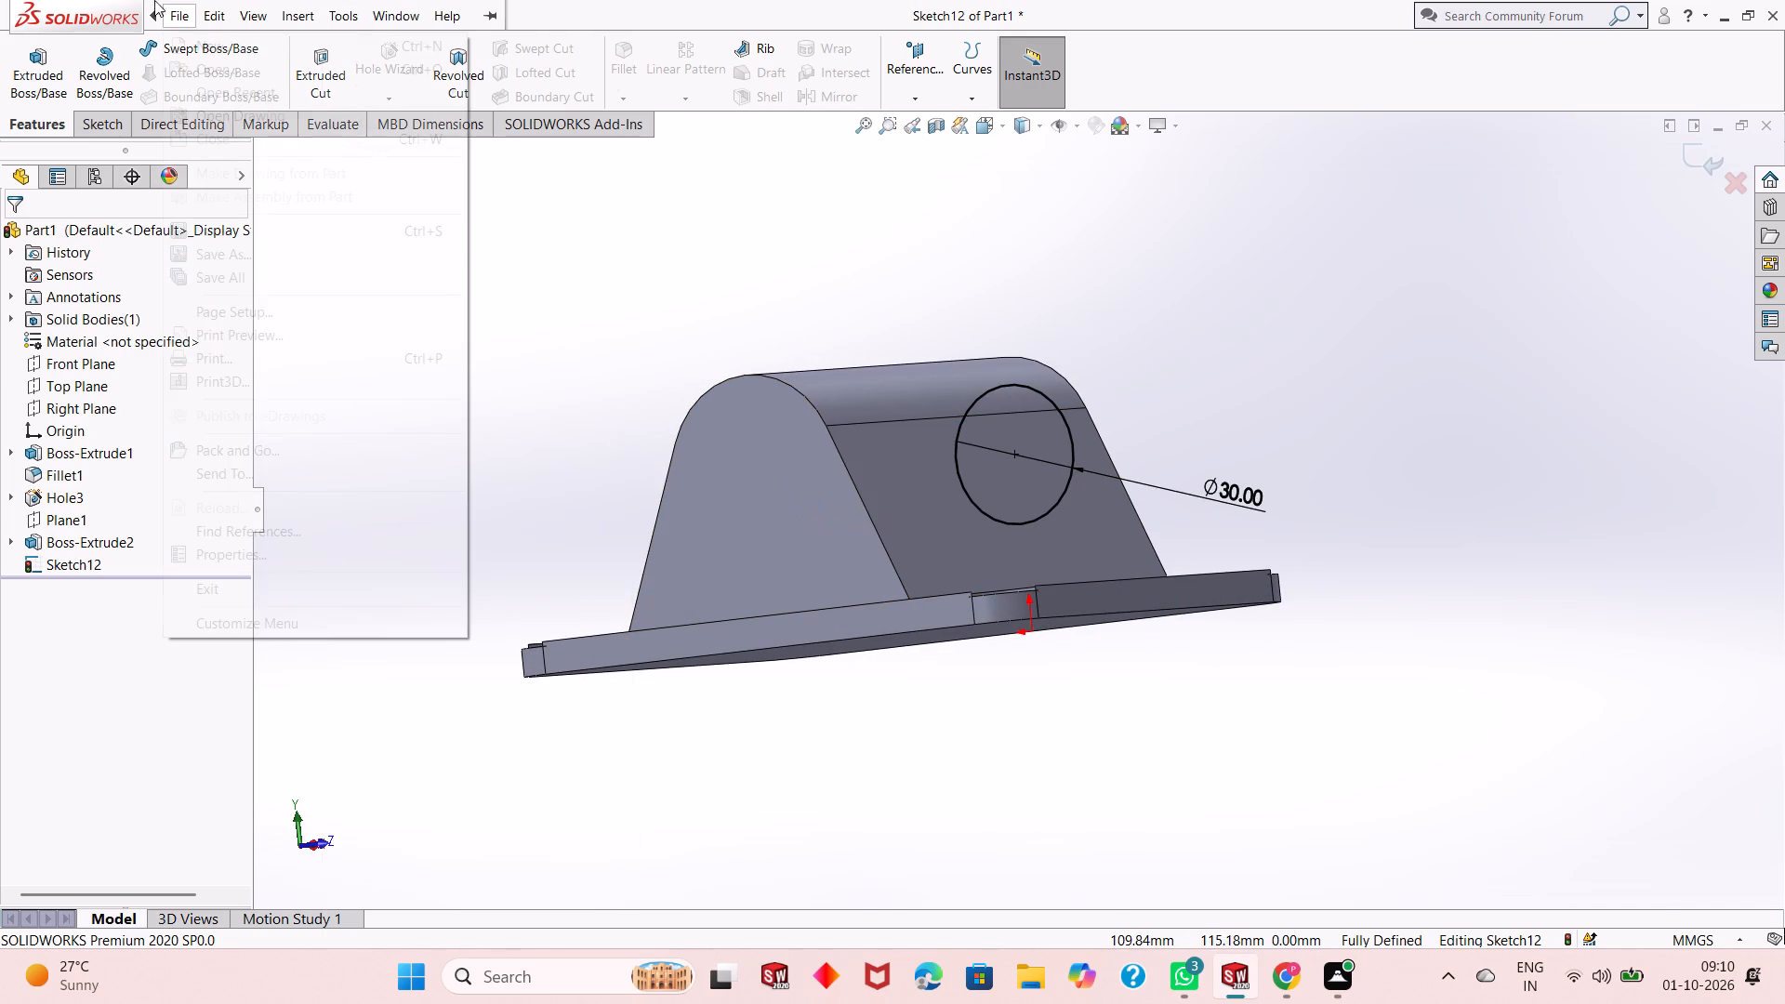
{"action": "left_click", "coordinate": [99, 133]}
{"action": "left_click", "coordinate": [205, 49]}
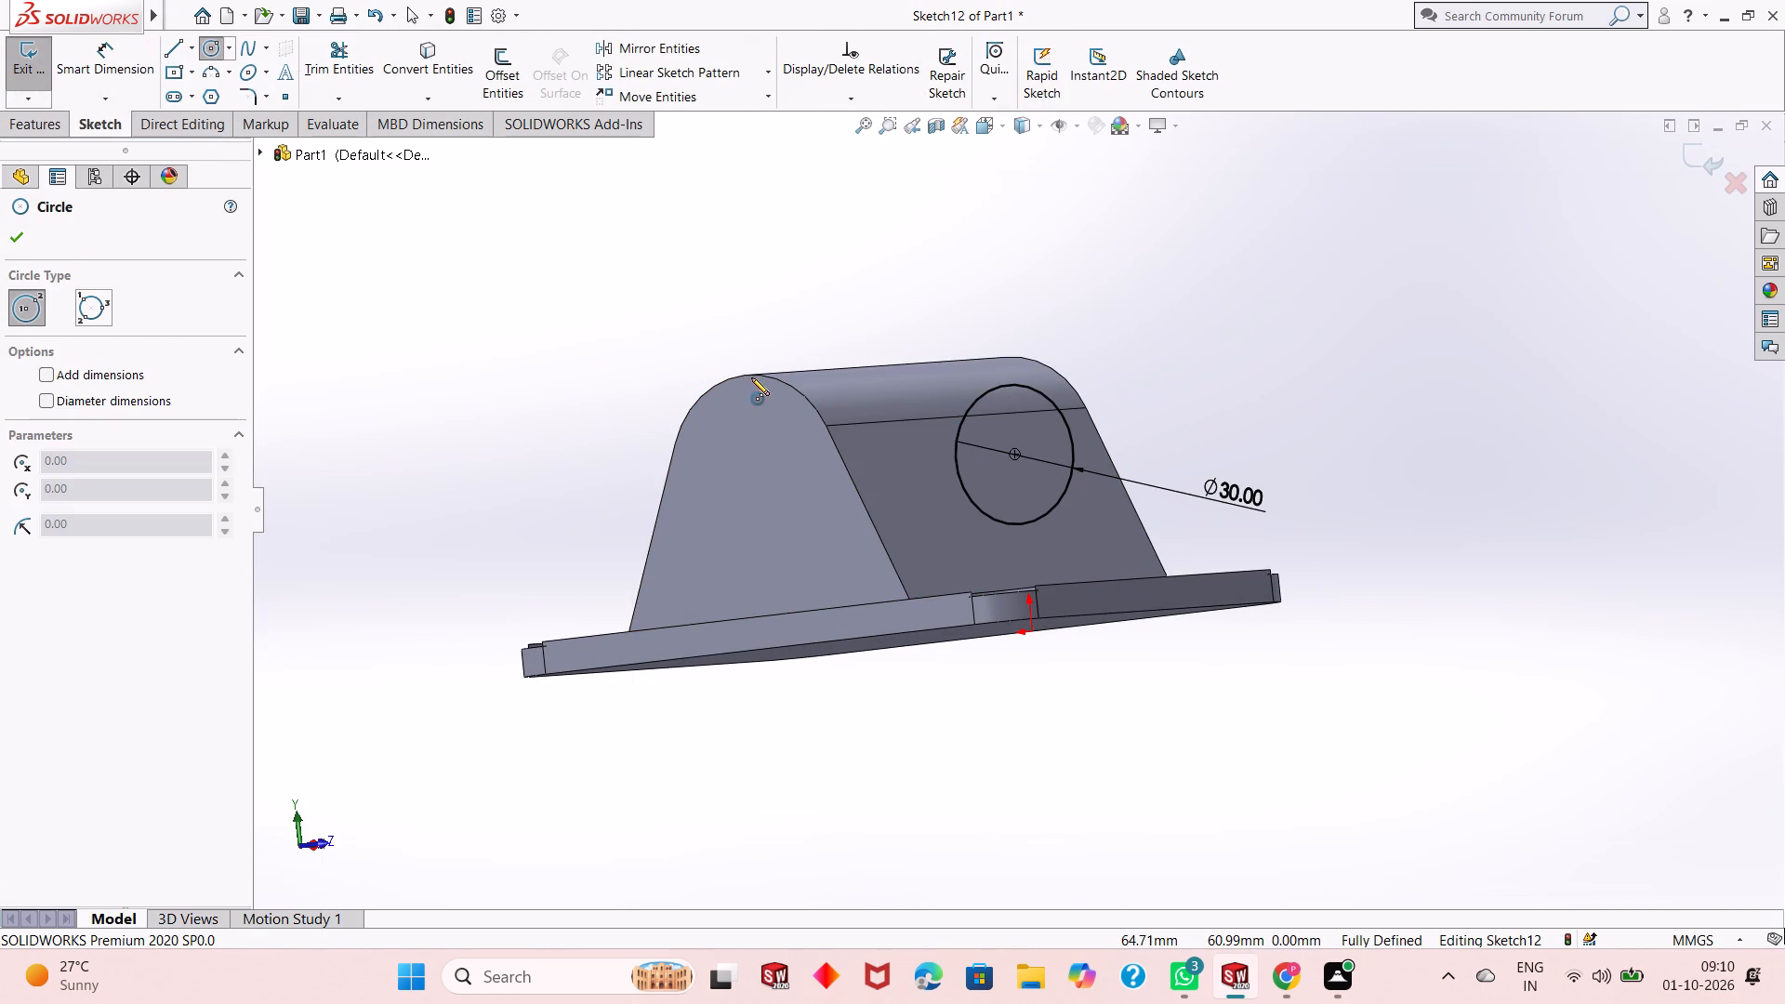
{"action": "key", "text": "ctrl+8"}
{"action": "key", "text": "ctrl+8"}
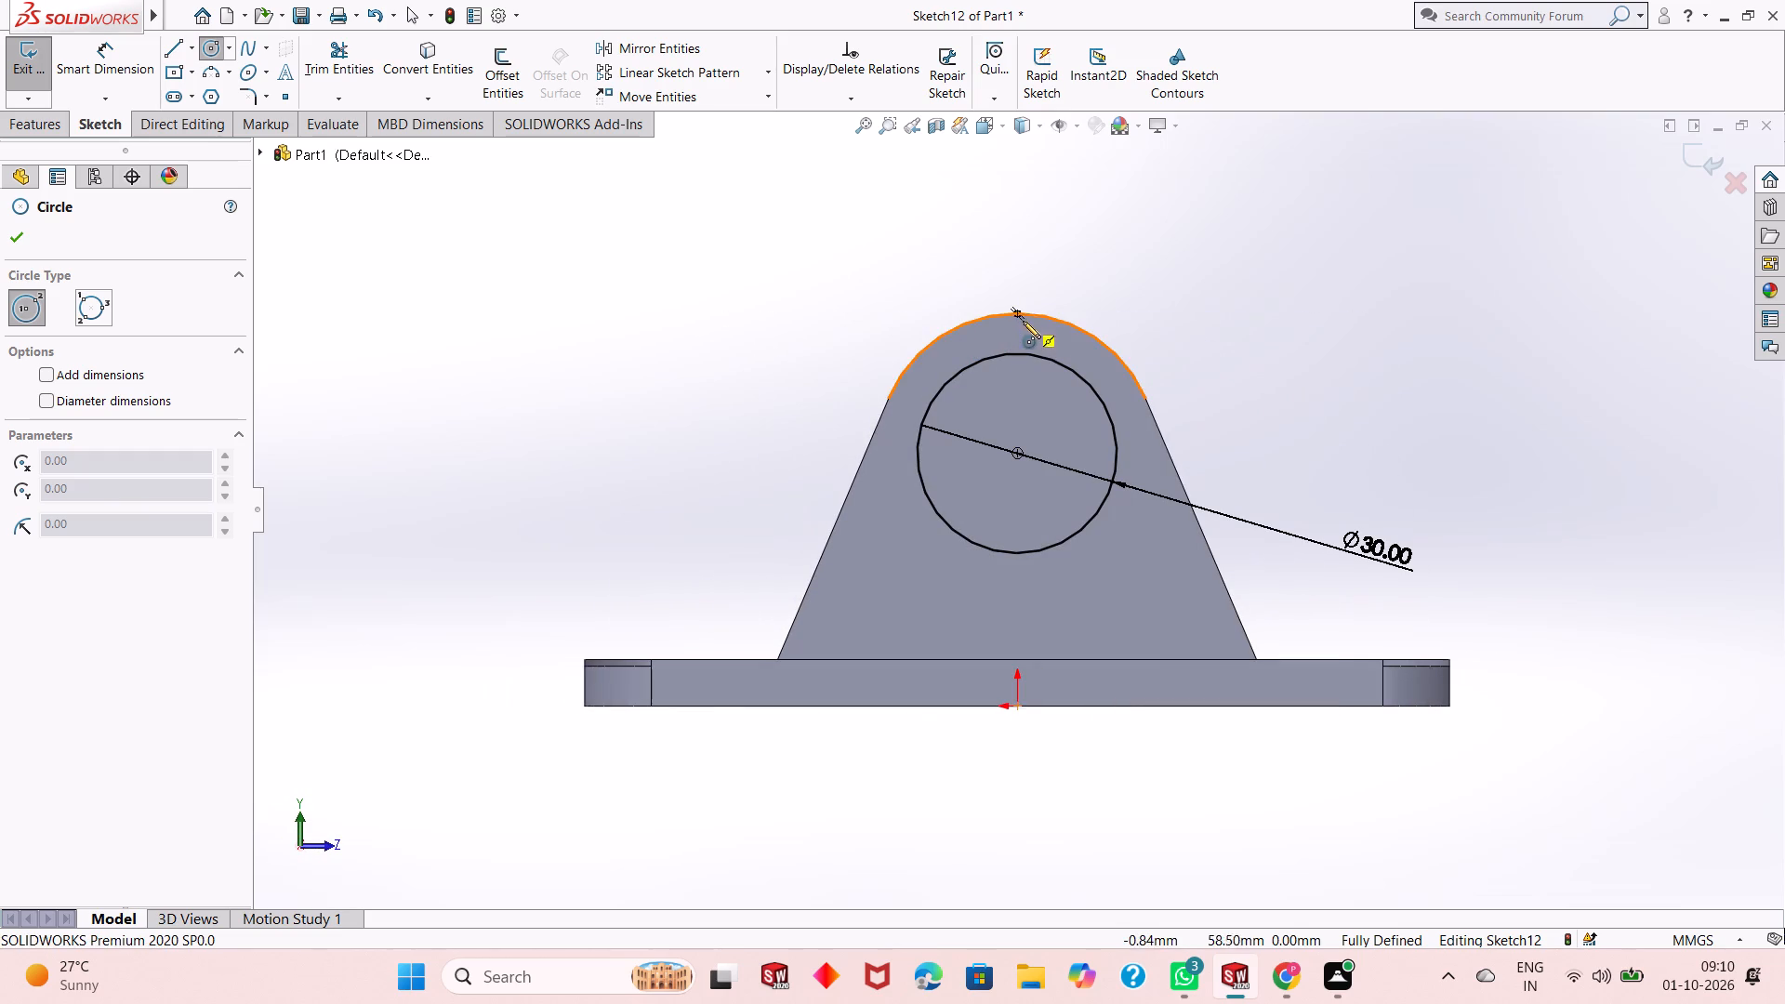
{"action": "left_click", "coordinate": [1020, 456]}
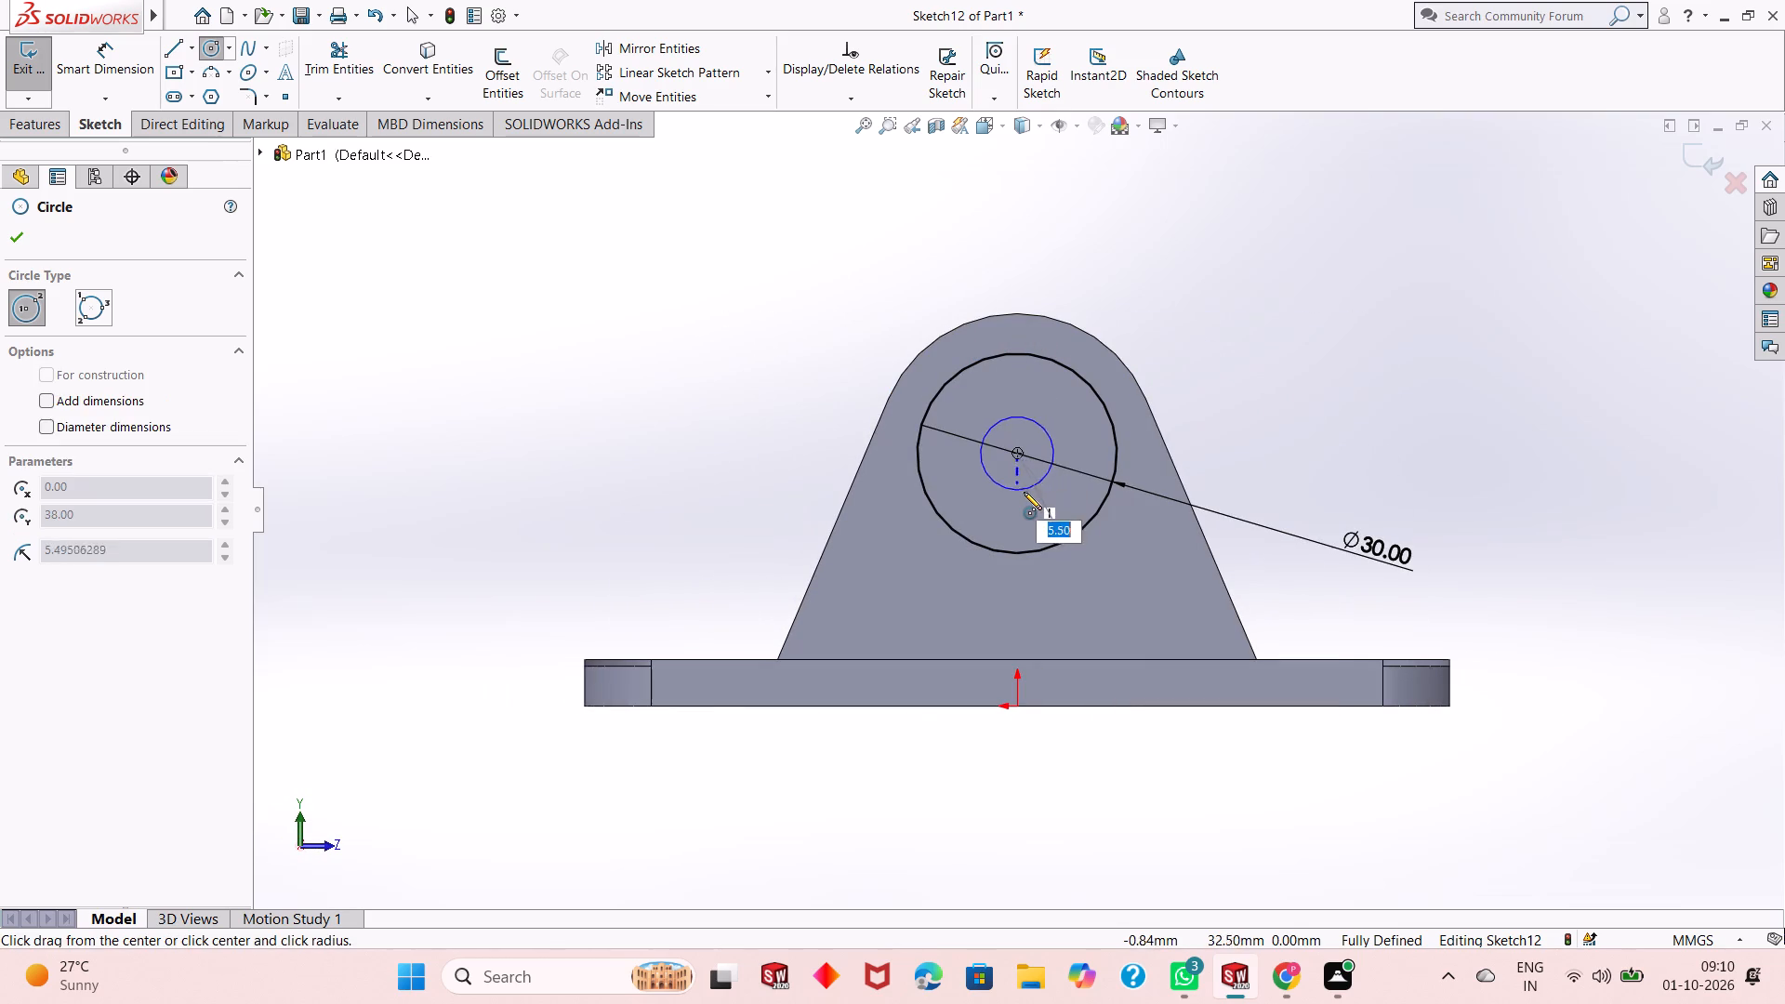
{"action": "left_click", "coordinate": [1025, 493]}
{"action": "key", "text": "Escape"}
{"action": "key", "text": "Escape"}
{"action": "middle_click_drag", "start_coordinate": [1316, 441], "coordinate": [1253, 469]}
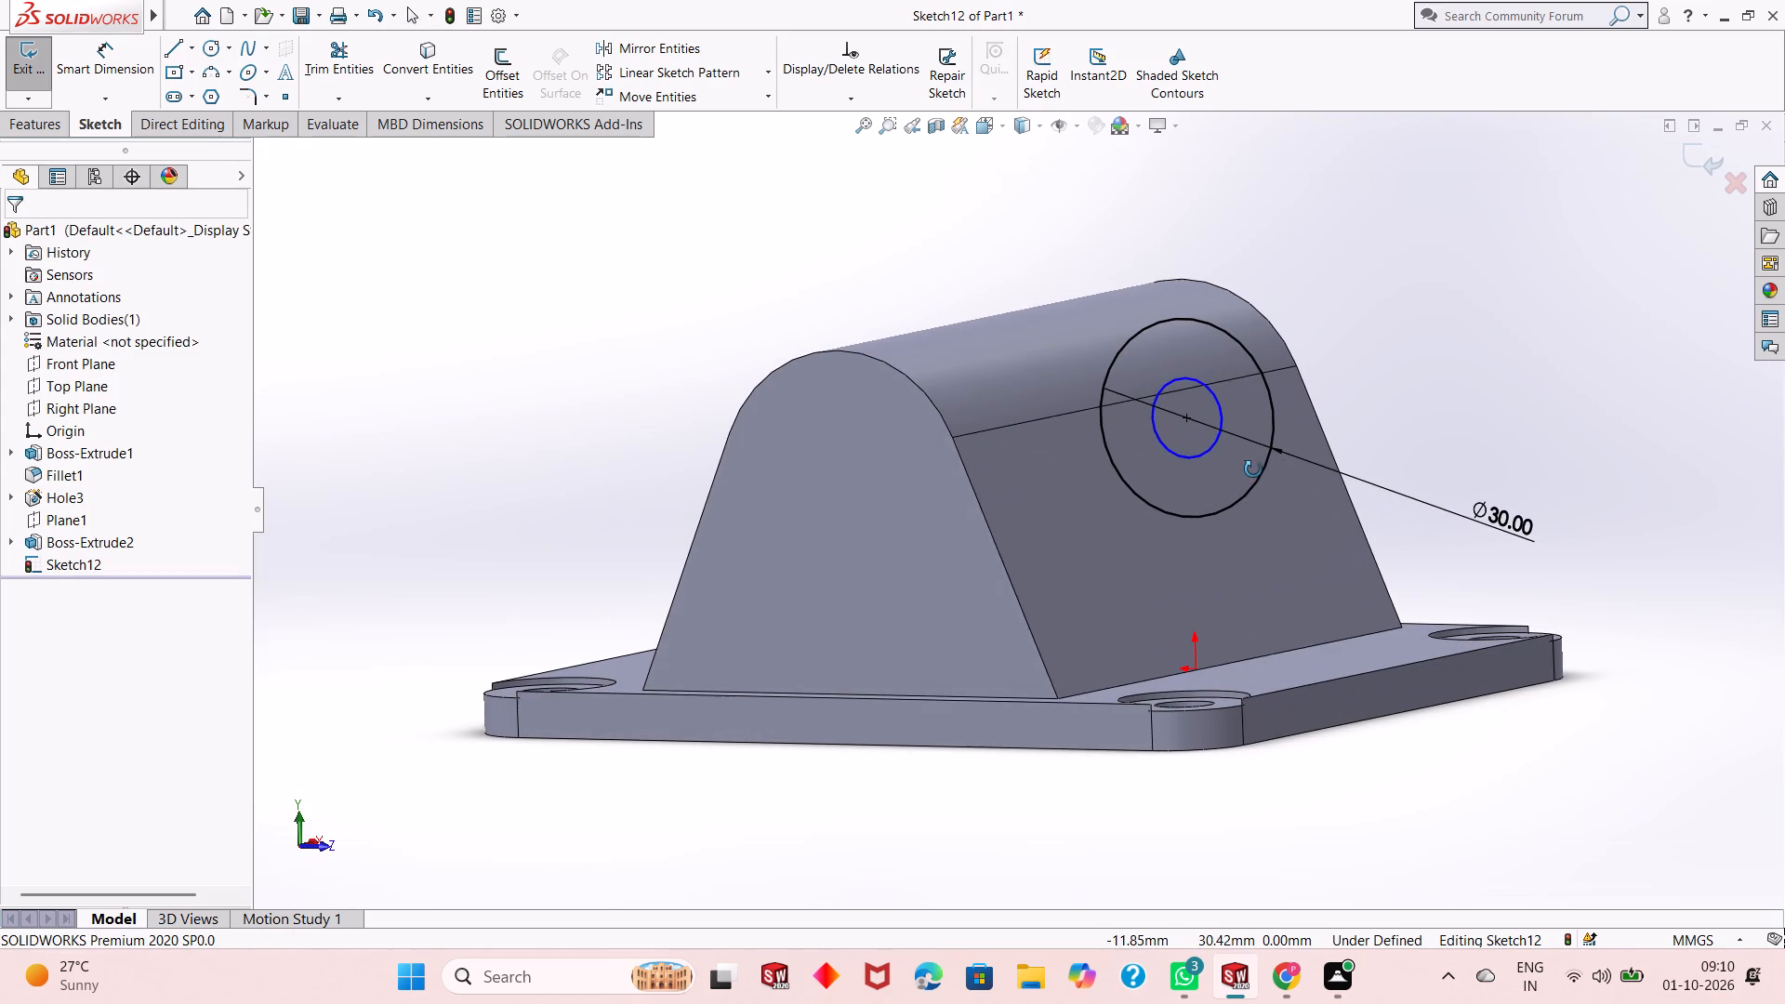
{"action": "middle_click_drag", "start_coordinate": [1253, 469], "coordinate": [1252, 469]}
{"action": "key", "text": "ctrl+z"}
Set up a blind boss extrusion of the 30 mm circle, 33 mm outward from the support's end face.
{"action": "scroll", "coordinate": [1085, 545], "scroll_direction": "up", "scroll_amount": 1}
{"action": "middle_click_drag", "start_coordinate": [1183, 512], "coordinate": [1044, 551]}
{"action": "scroll", "coordinate": [1184, 513], "scroll_direction": "up", "scroll_amount": 1}
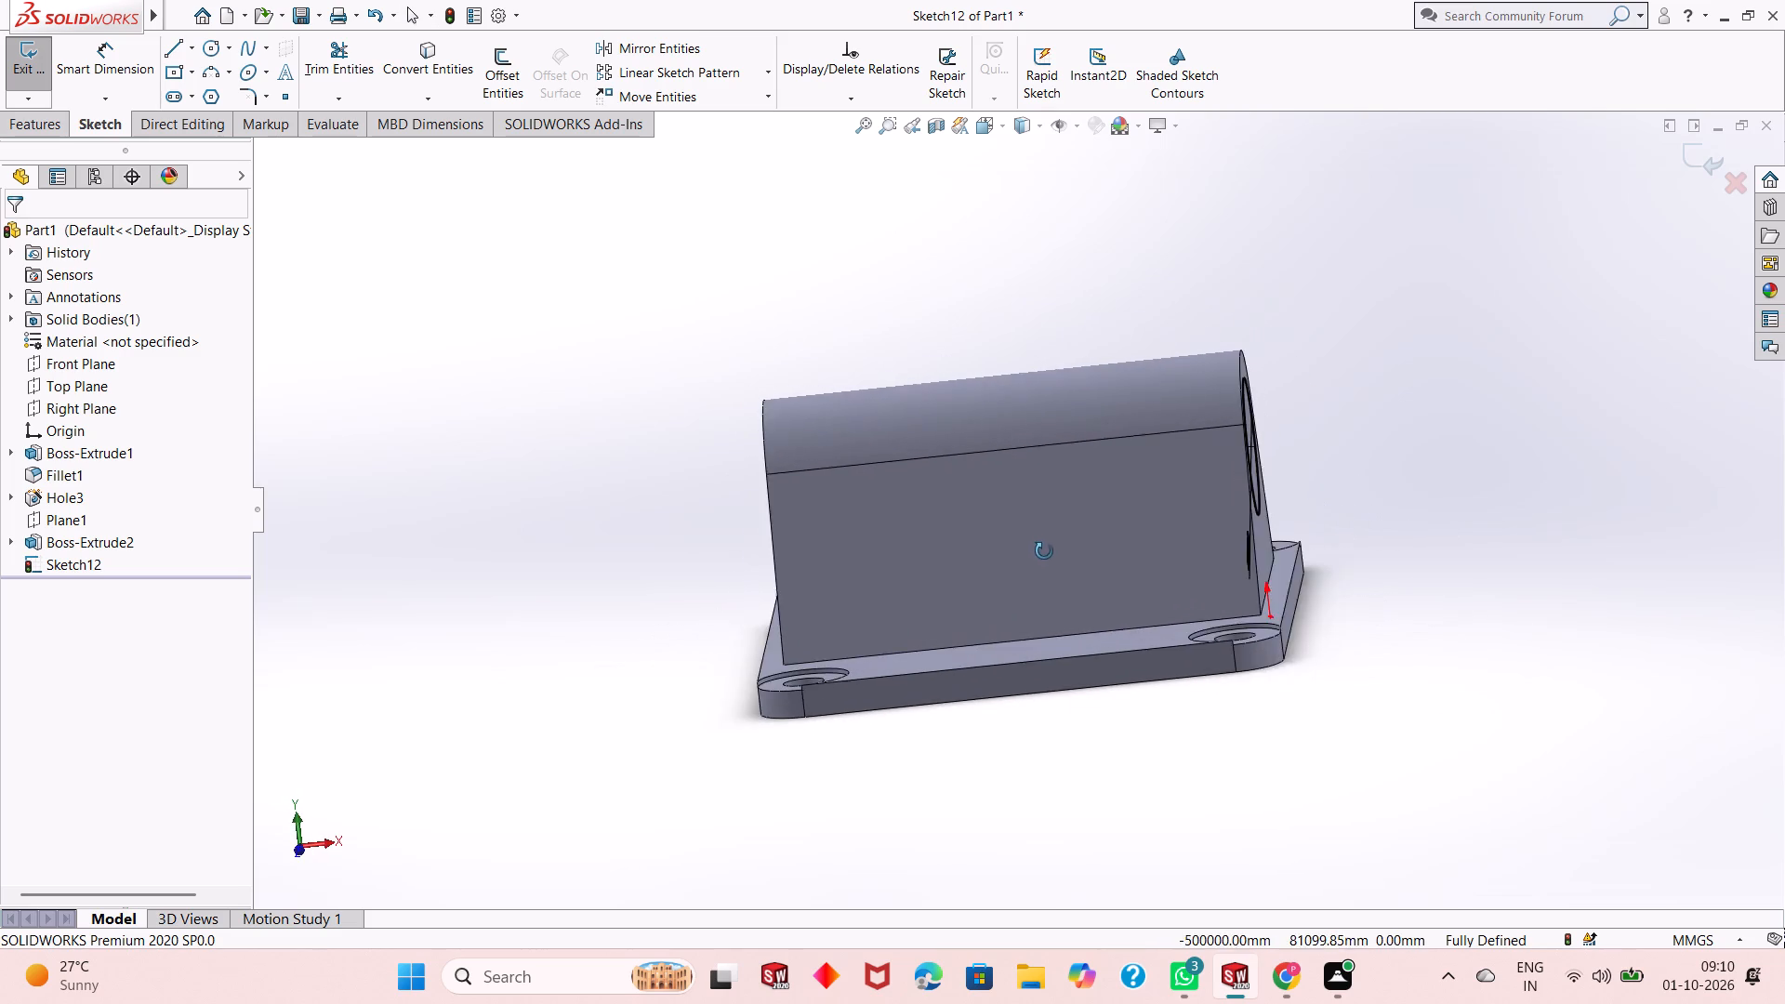
{"action": "middle_click_drag", "start_coordinate": [1044, 551], "coordinate": [1024, 558]}
{"action": "scroll", "coordinate": [995, 480], "scroll_direction": "down", "scroll_amount": 1}
{"action": "middle_click", "coordinate": [956, 507]}
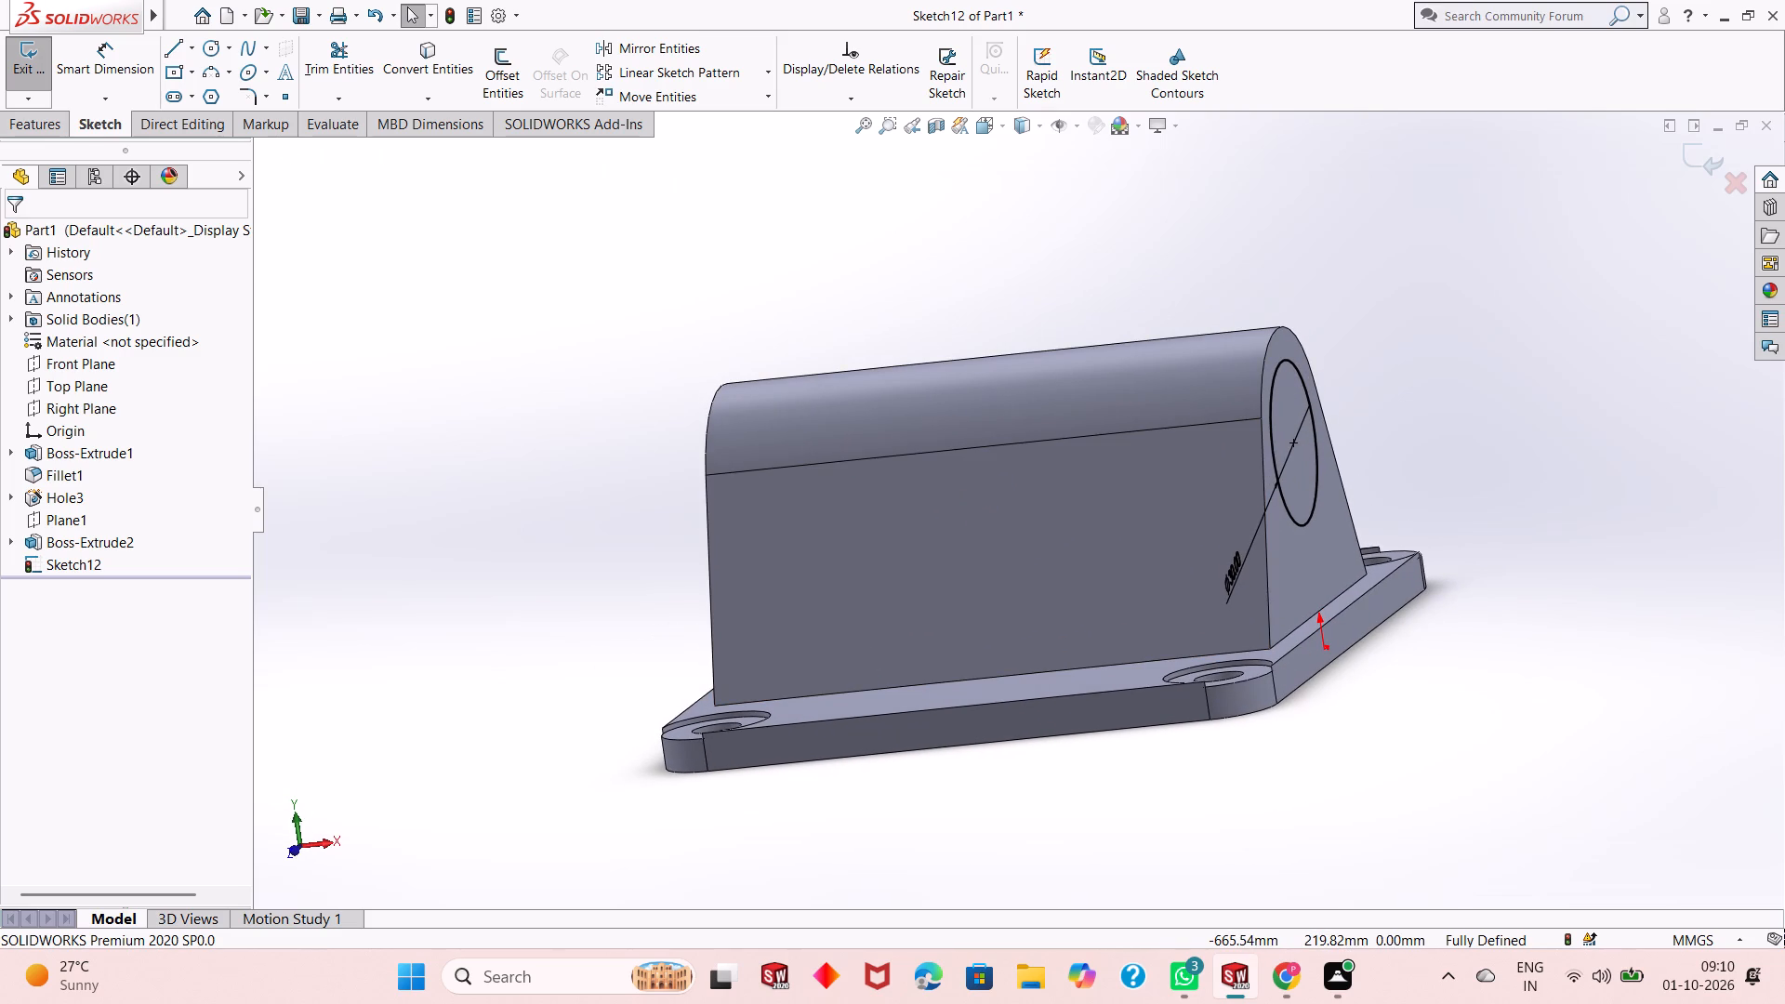
{"action": "left_click", "coordinate": [49, 128]}
{"action": "left_click", "coordinate": [46, 95]}
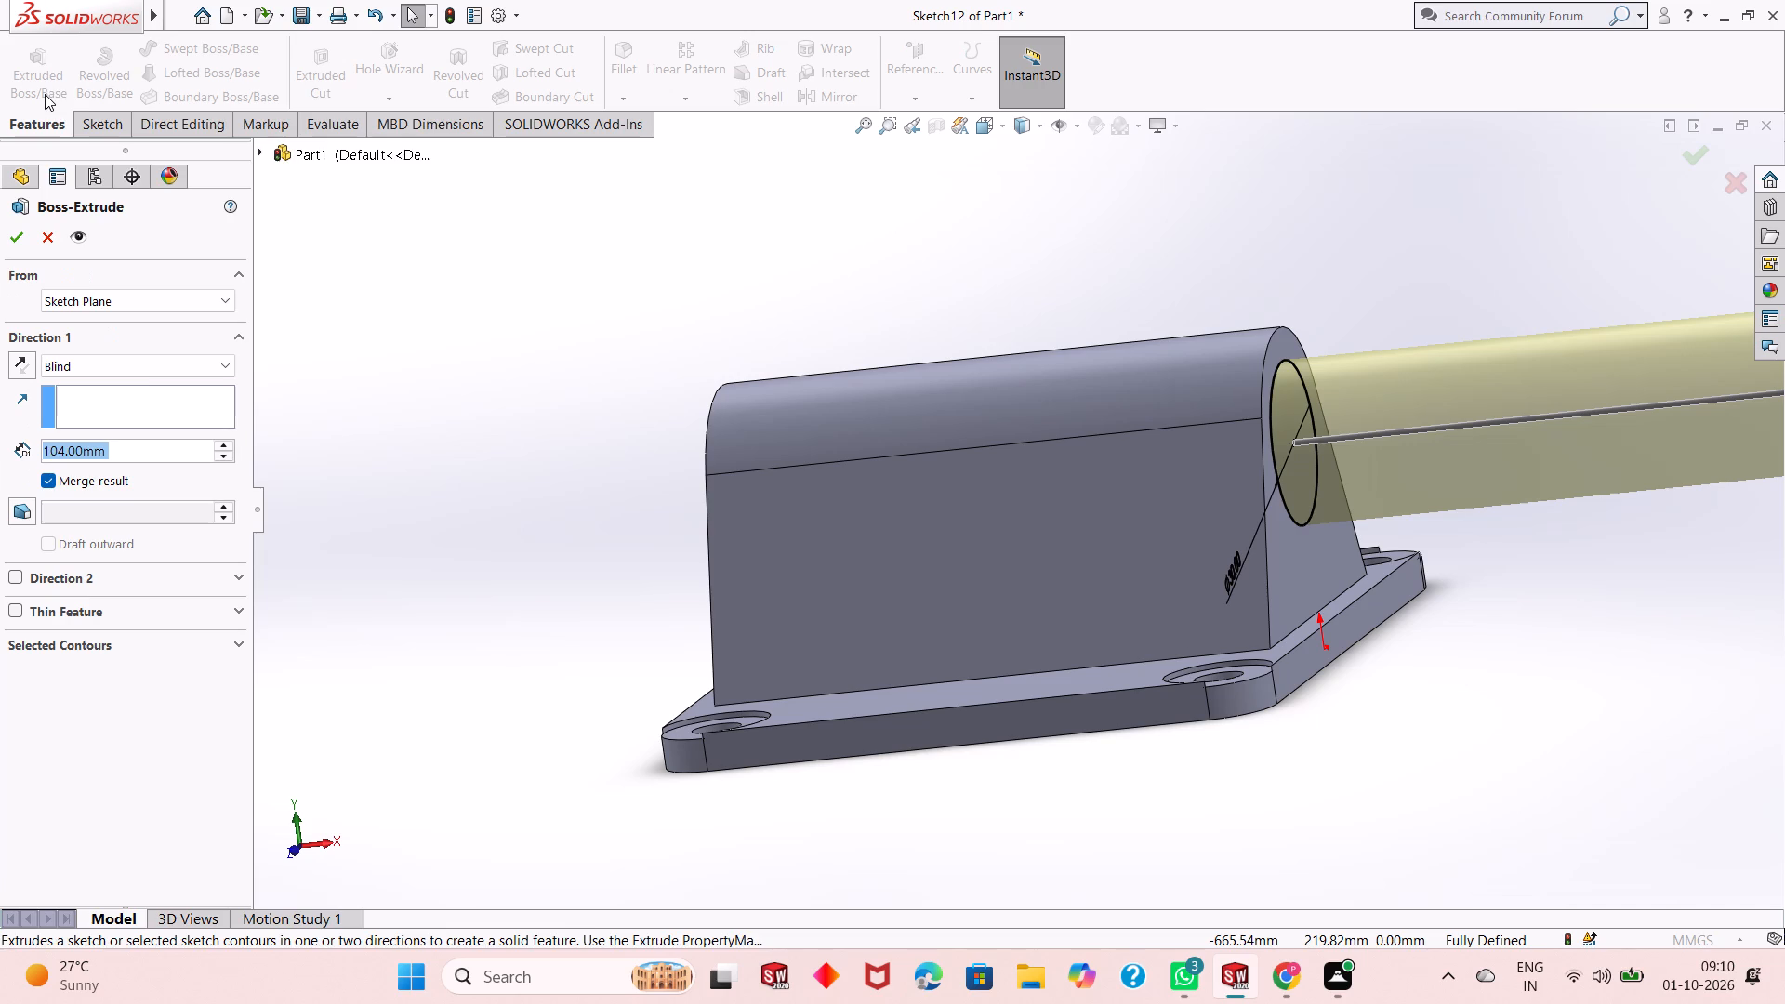
{"action": "type", "text": "33"}
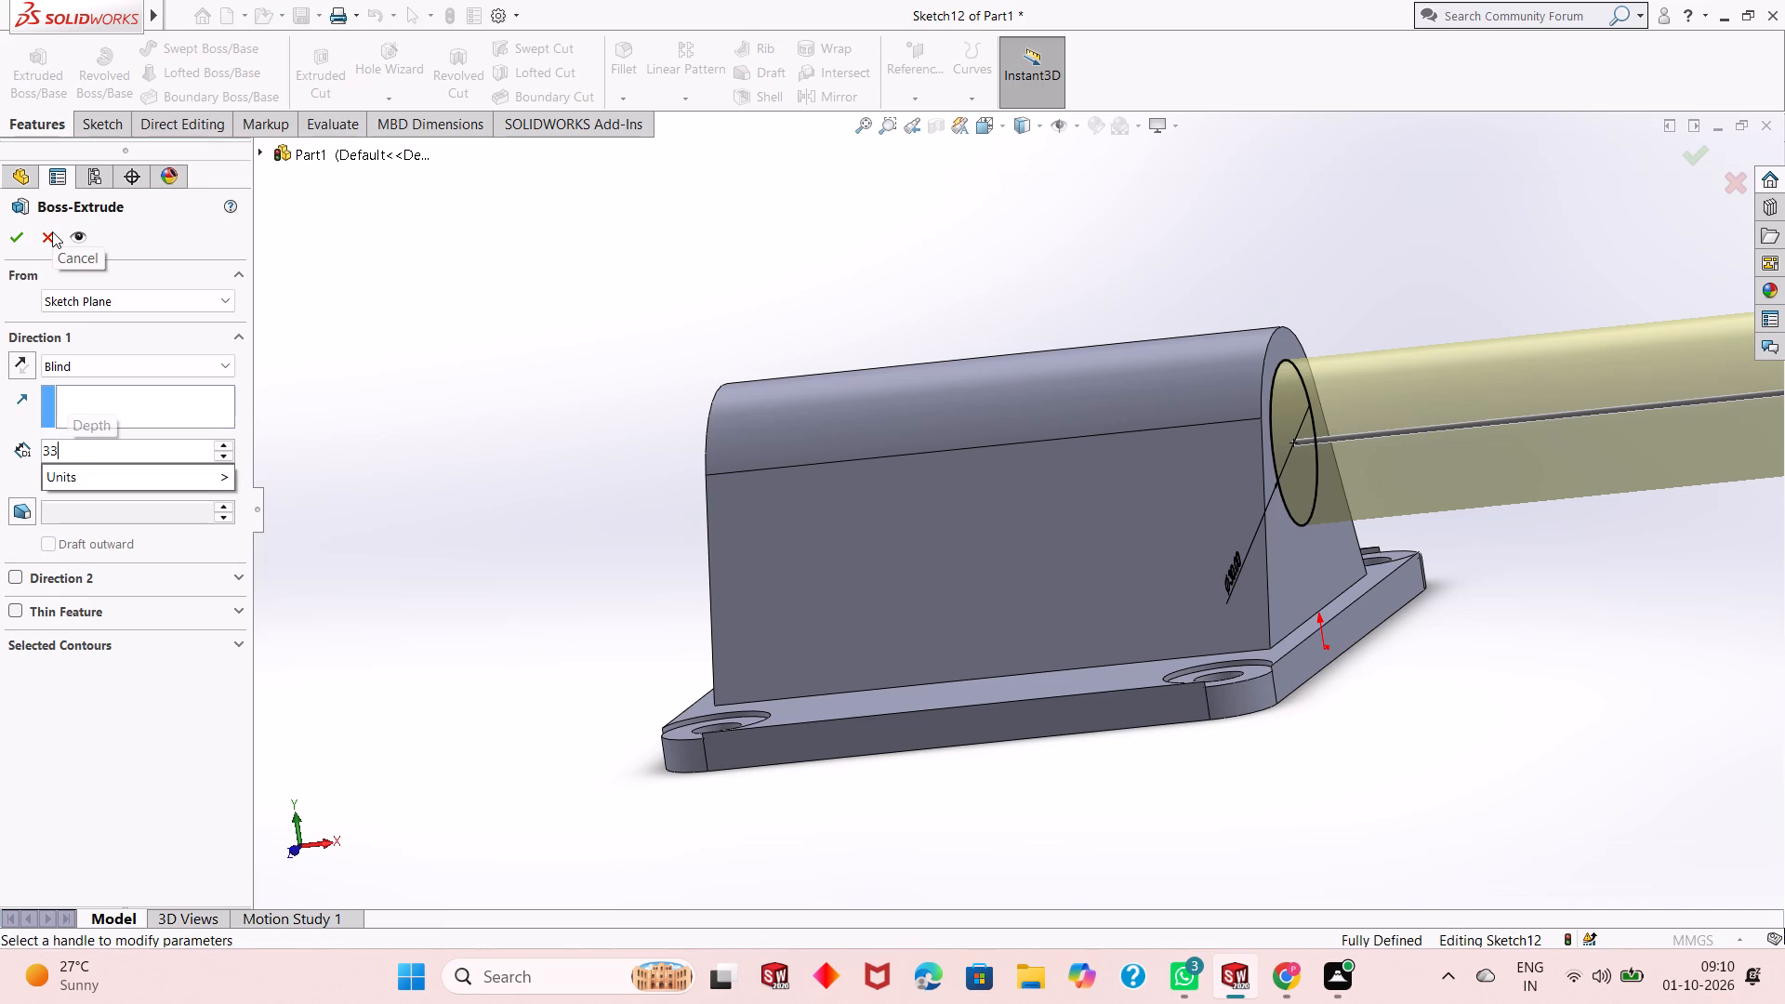
{"action": "key", "text": "Return"}
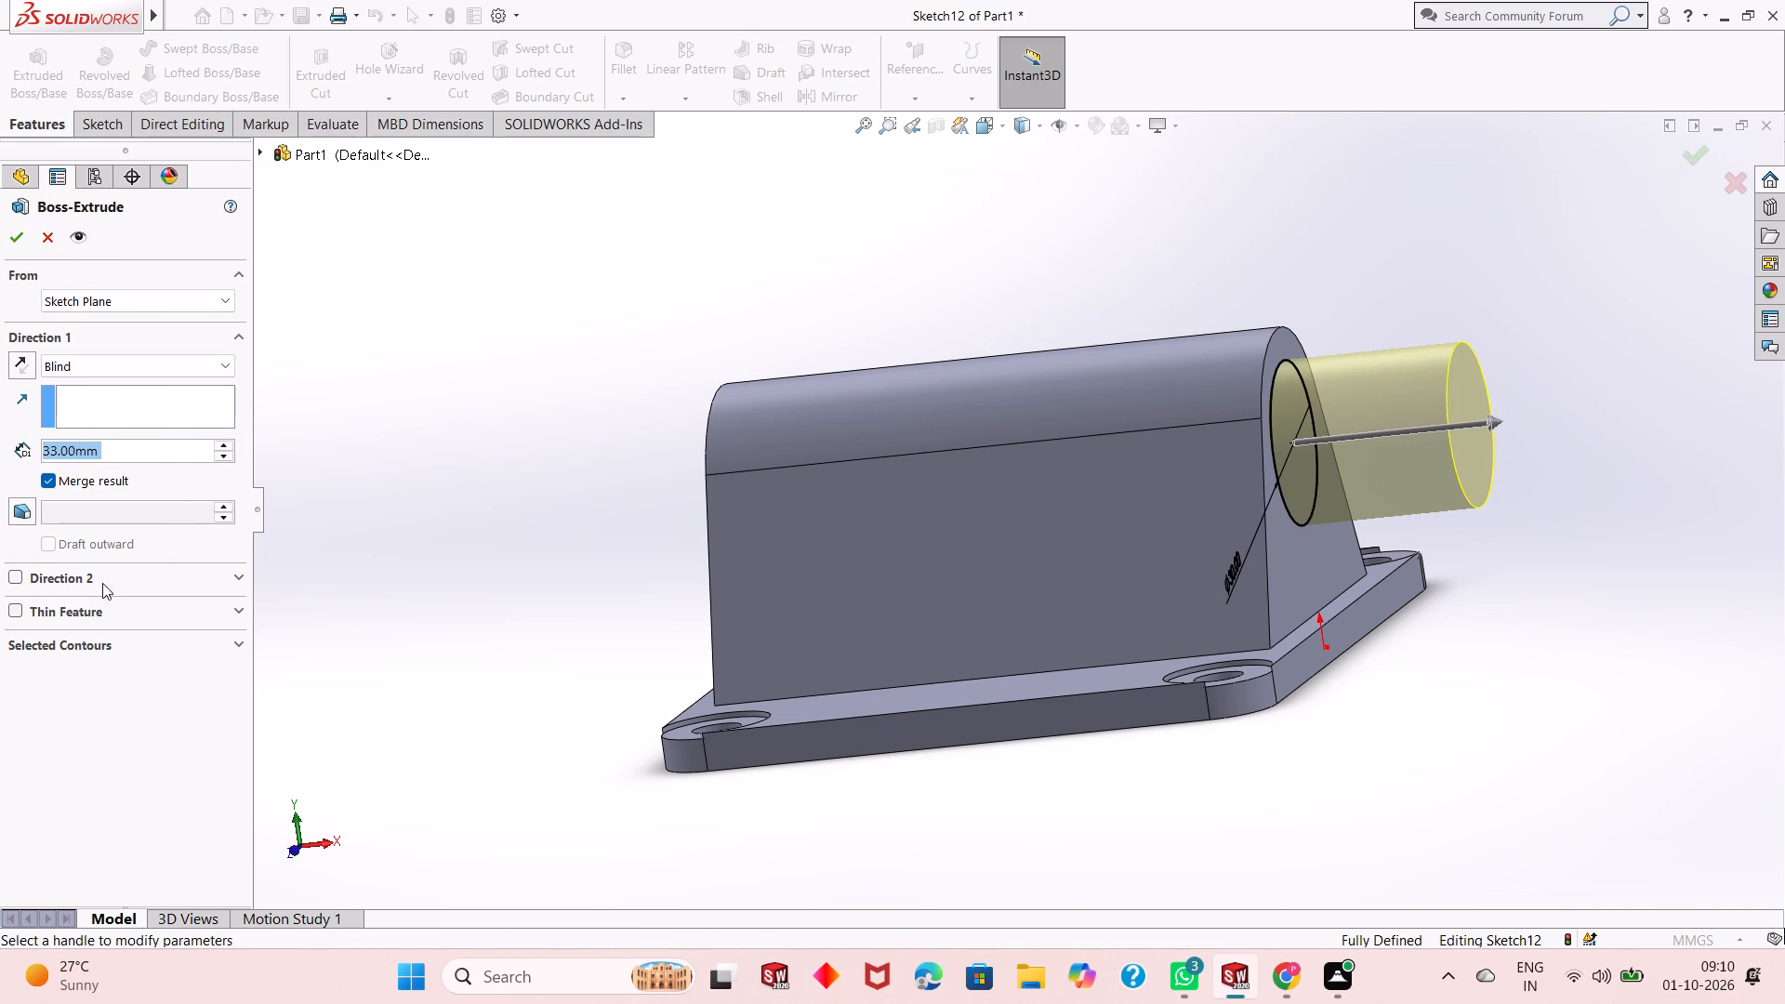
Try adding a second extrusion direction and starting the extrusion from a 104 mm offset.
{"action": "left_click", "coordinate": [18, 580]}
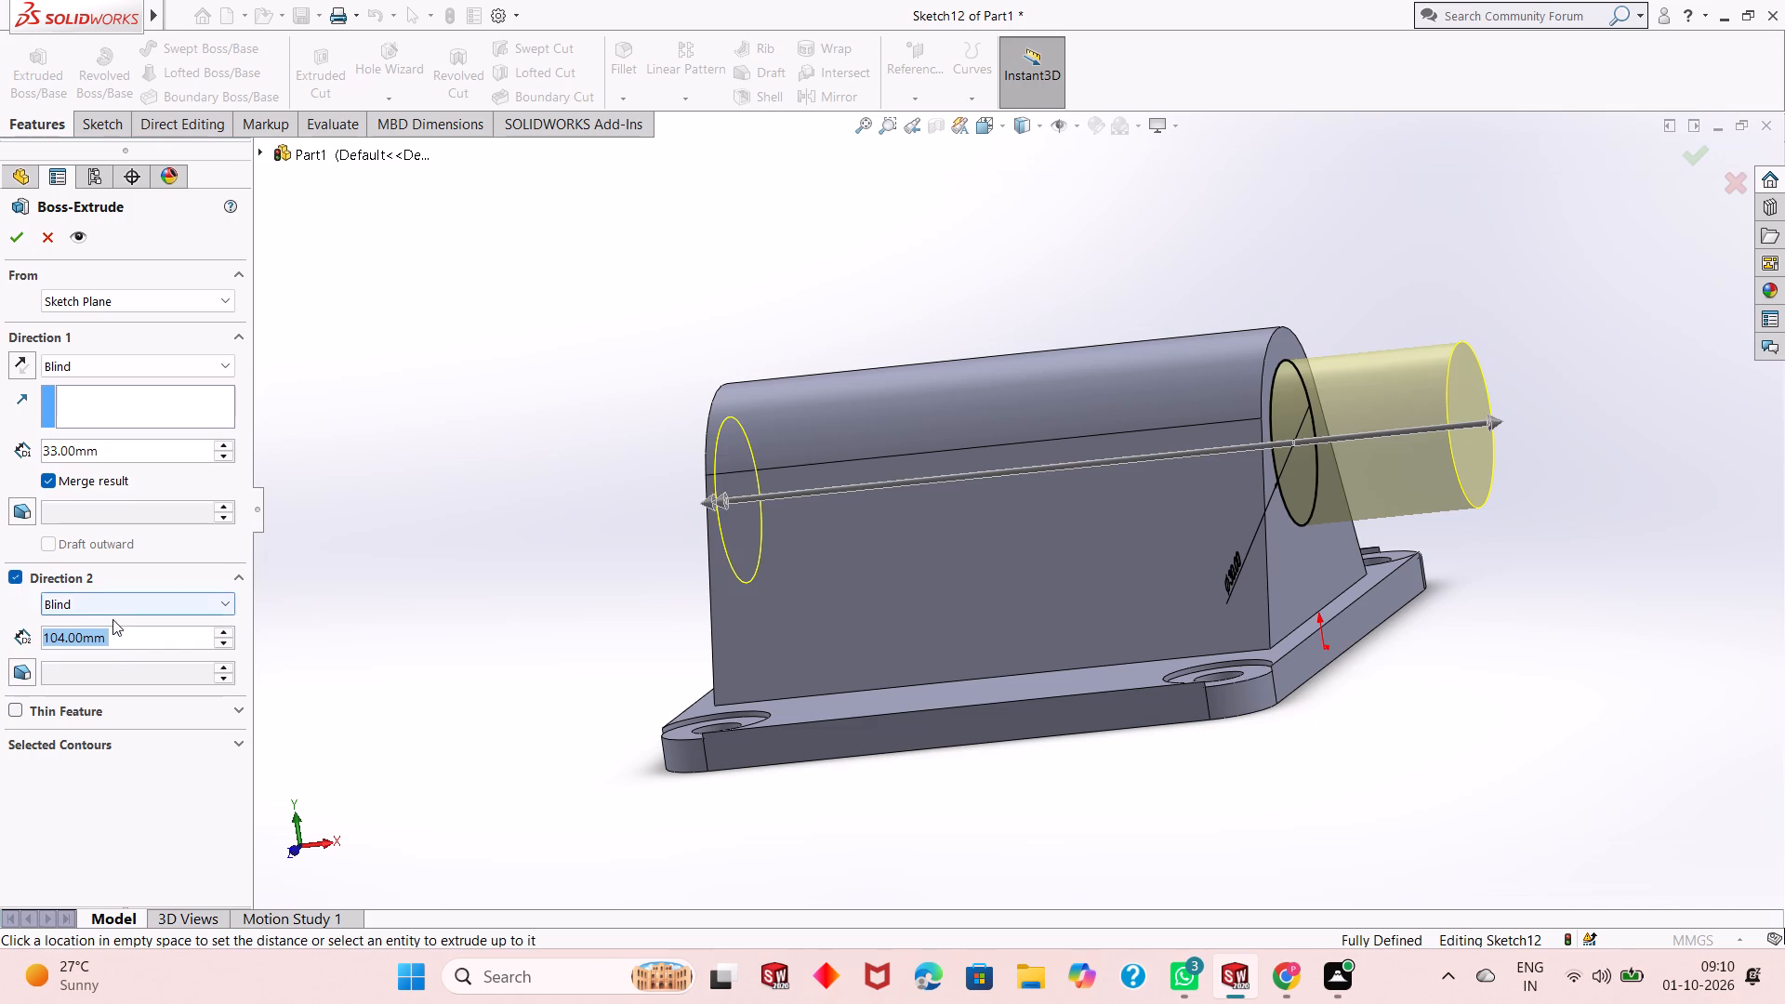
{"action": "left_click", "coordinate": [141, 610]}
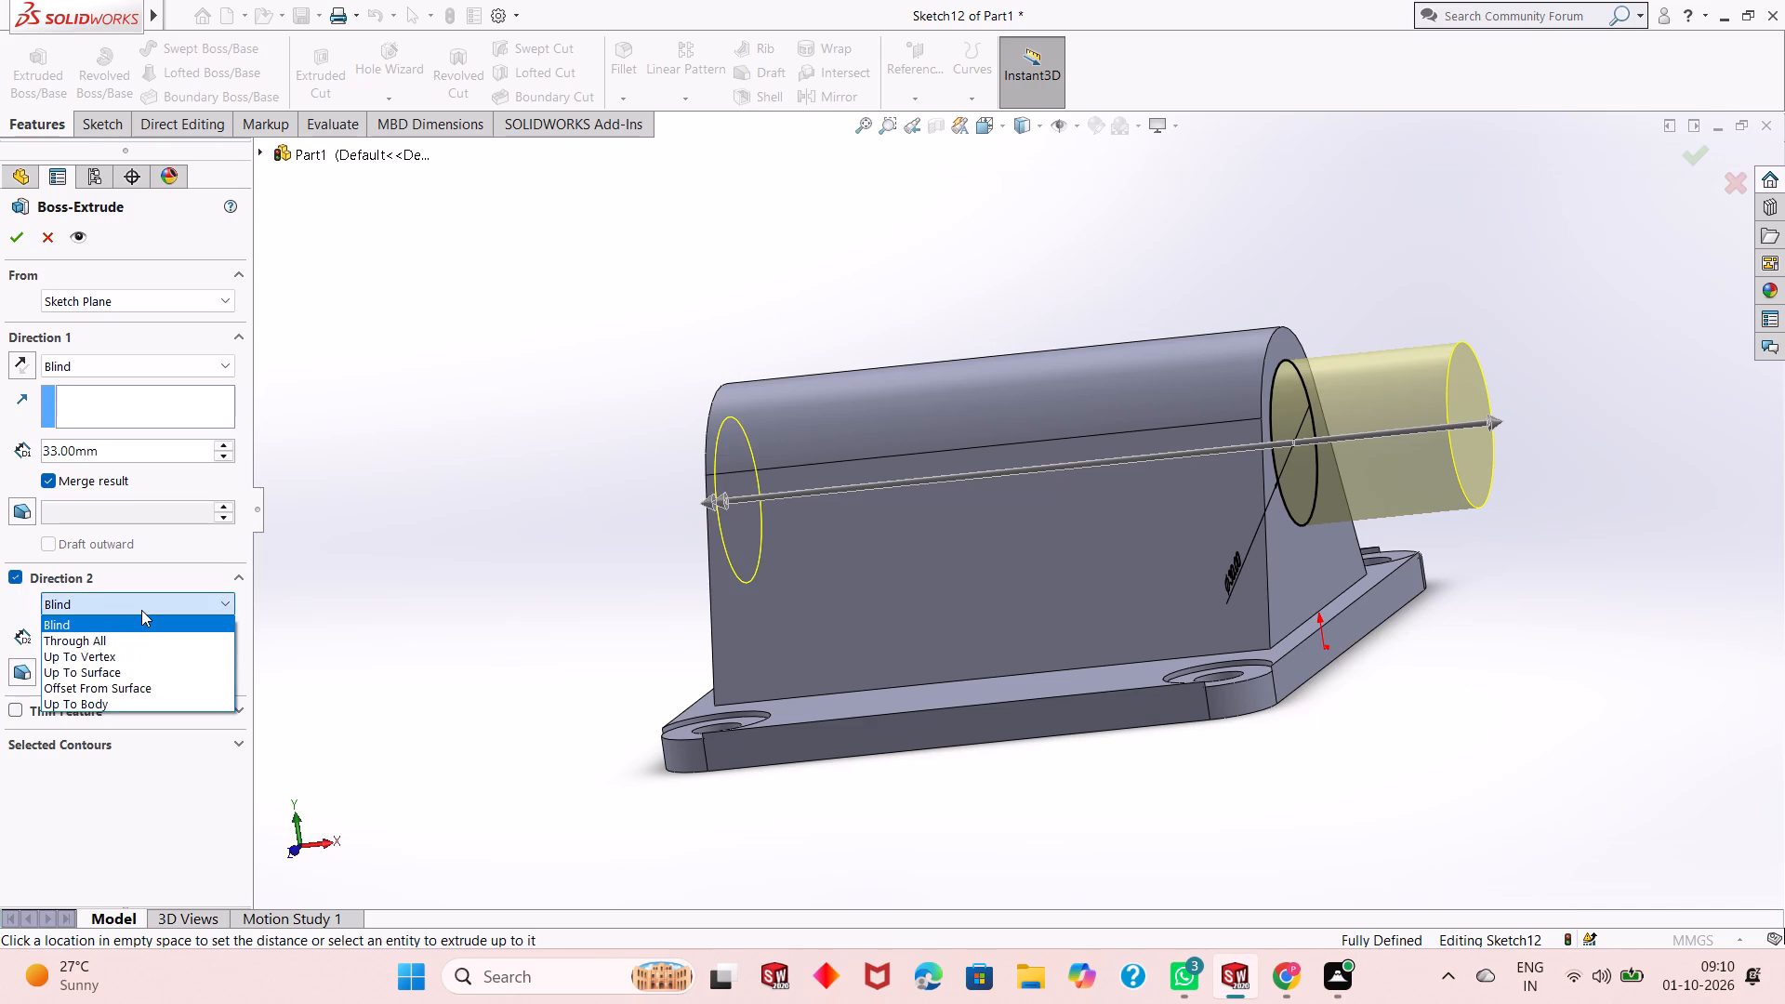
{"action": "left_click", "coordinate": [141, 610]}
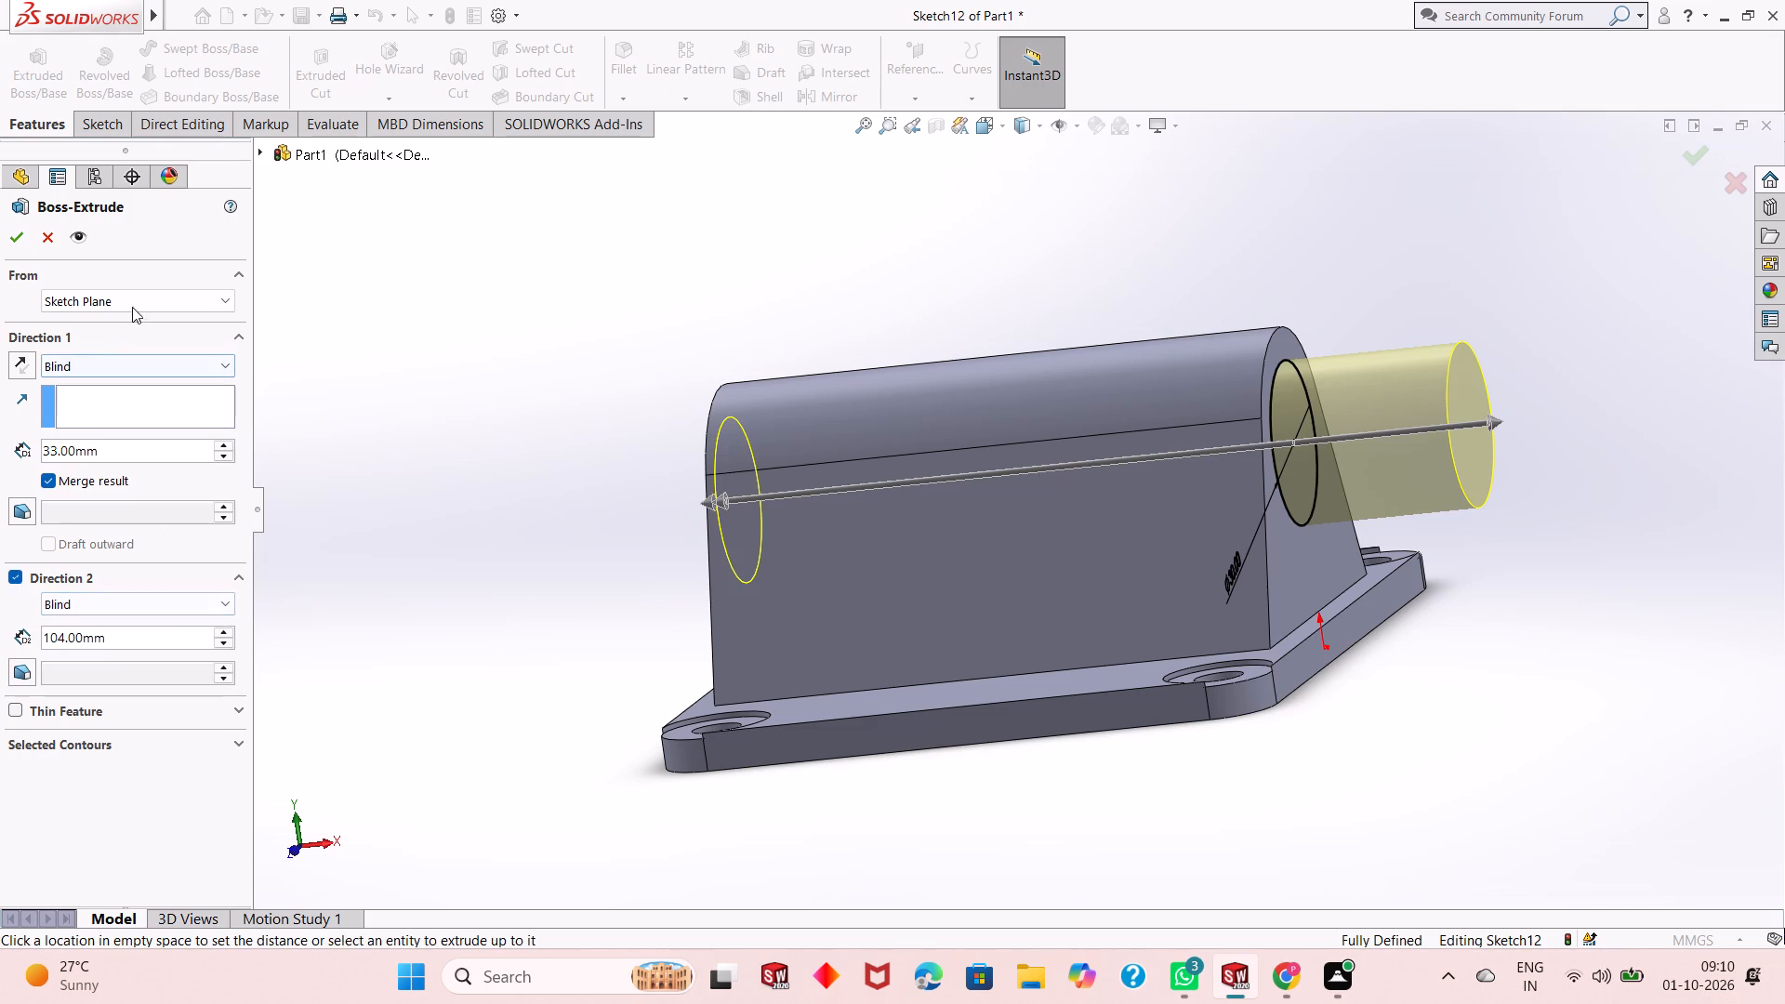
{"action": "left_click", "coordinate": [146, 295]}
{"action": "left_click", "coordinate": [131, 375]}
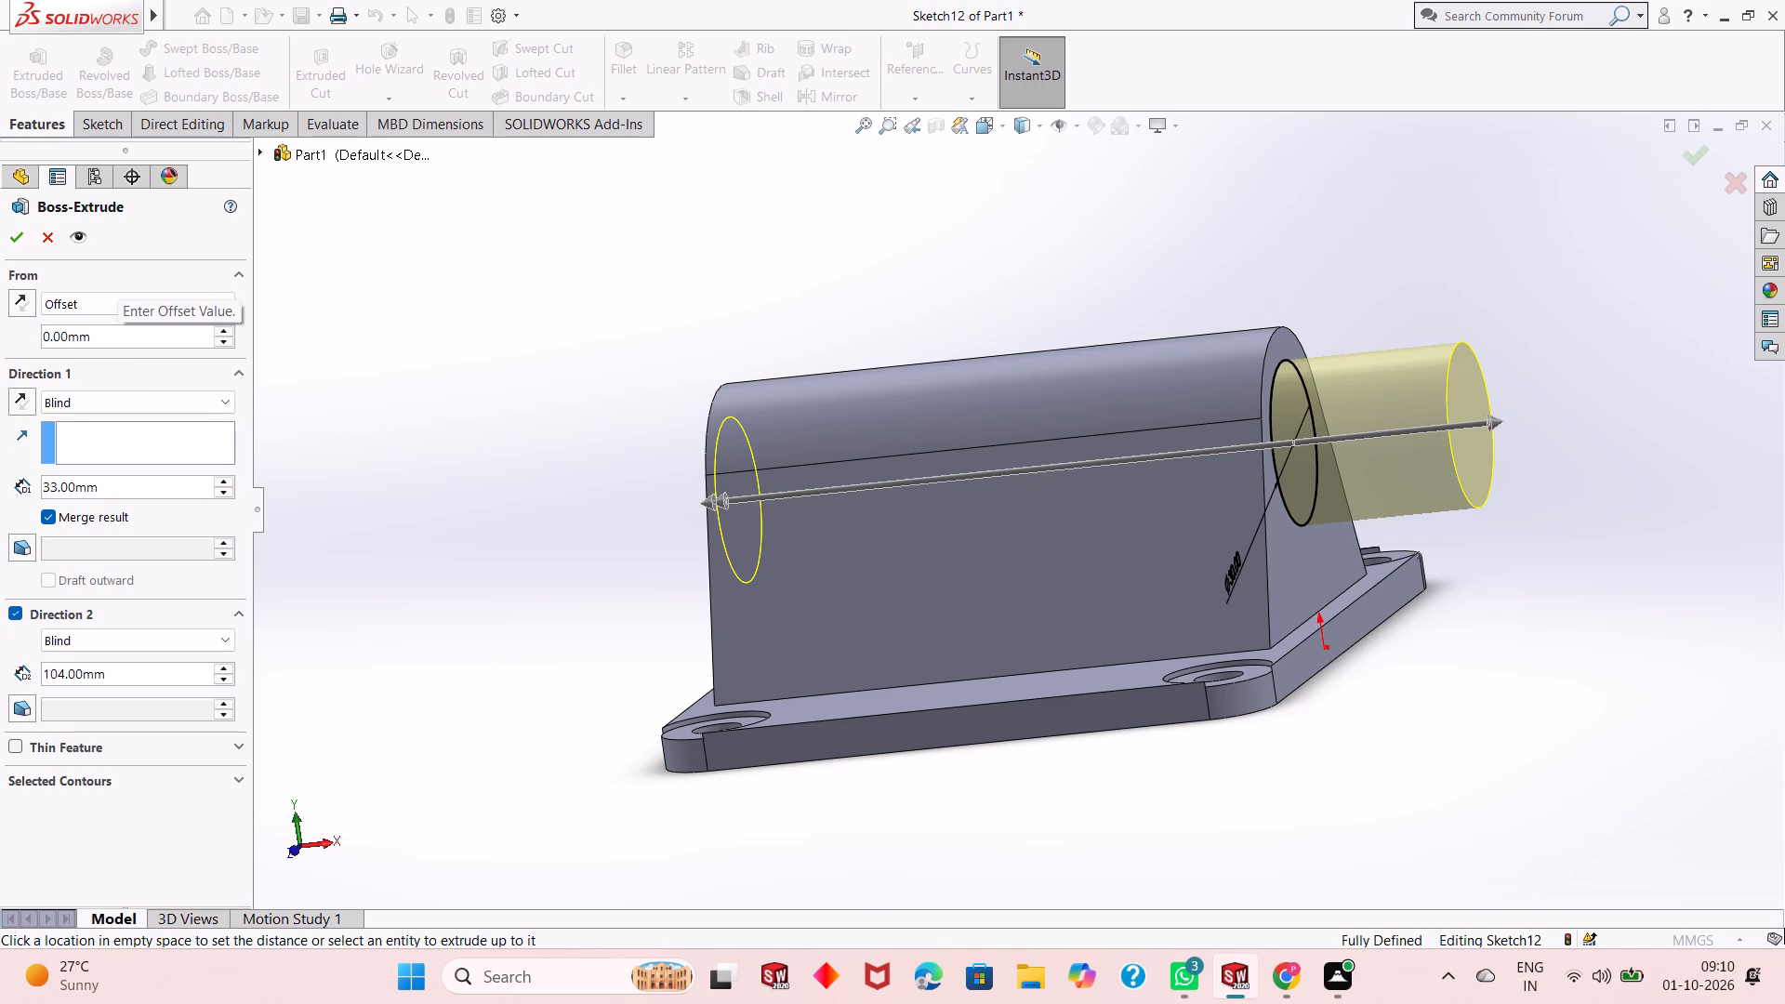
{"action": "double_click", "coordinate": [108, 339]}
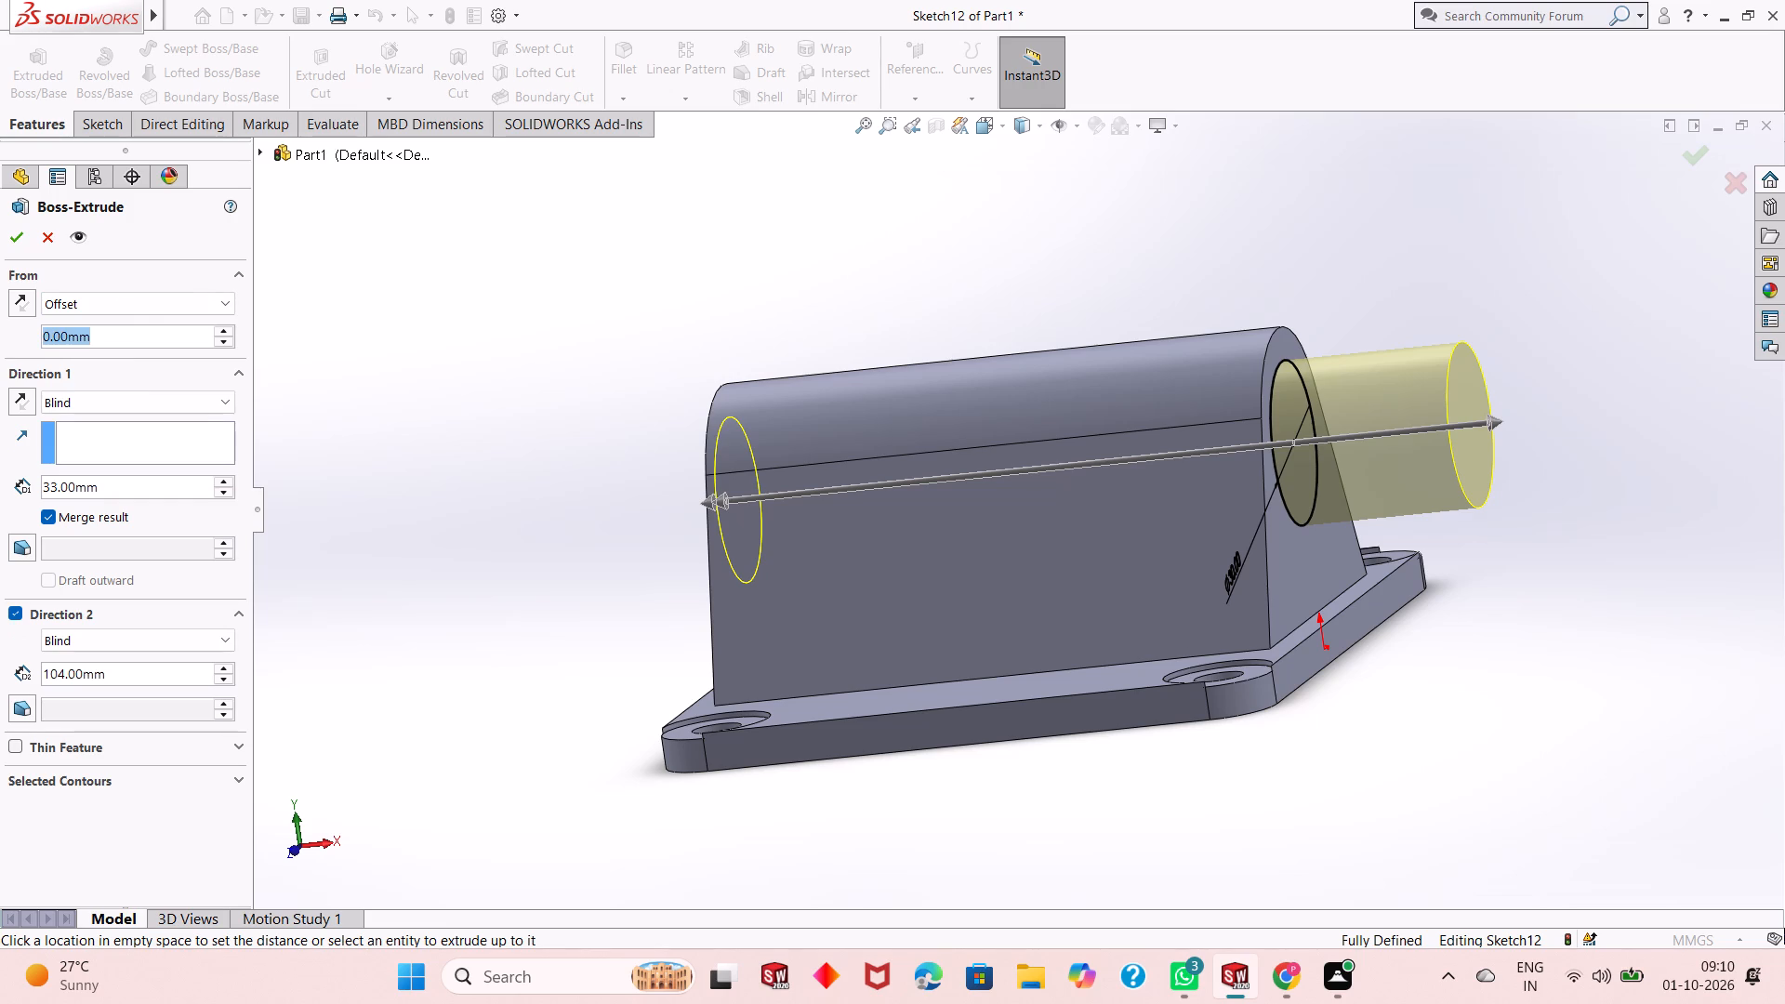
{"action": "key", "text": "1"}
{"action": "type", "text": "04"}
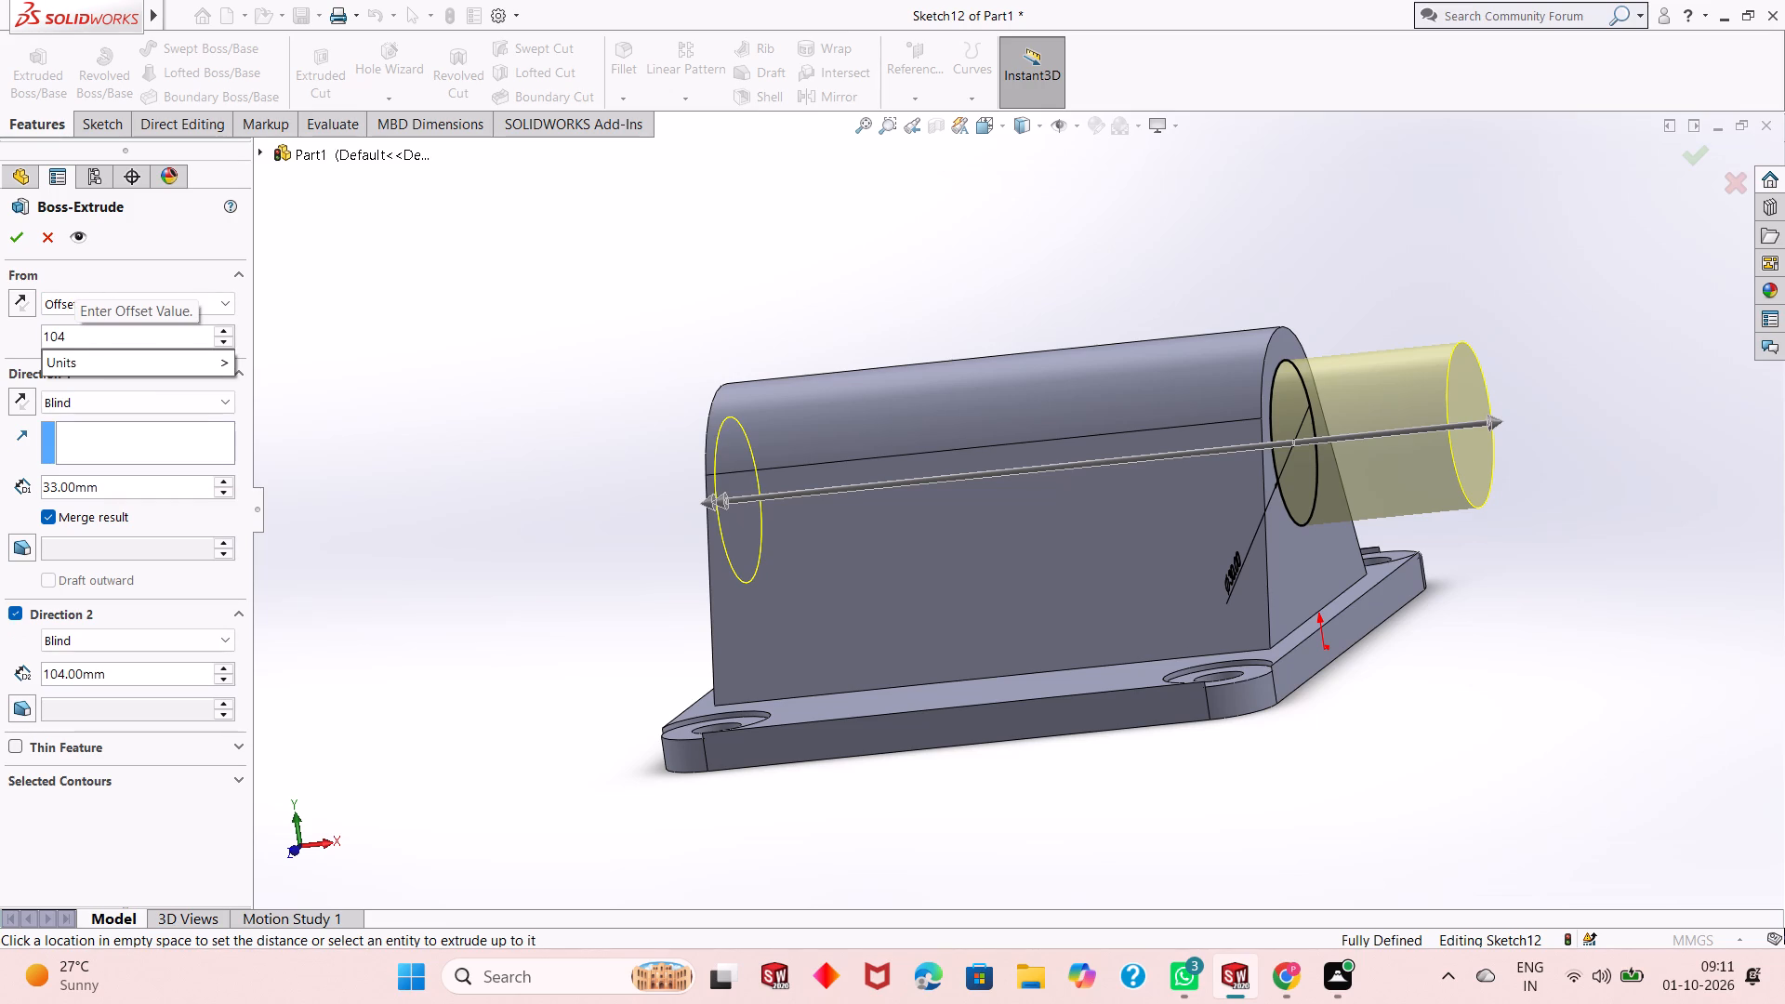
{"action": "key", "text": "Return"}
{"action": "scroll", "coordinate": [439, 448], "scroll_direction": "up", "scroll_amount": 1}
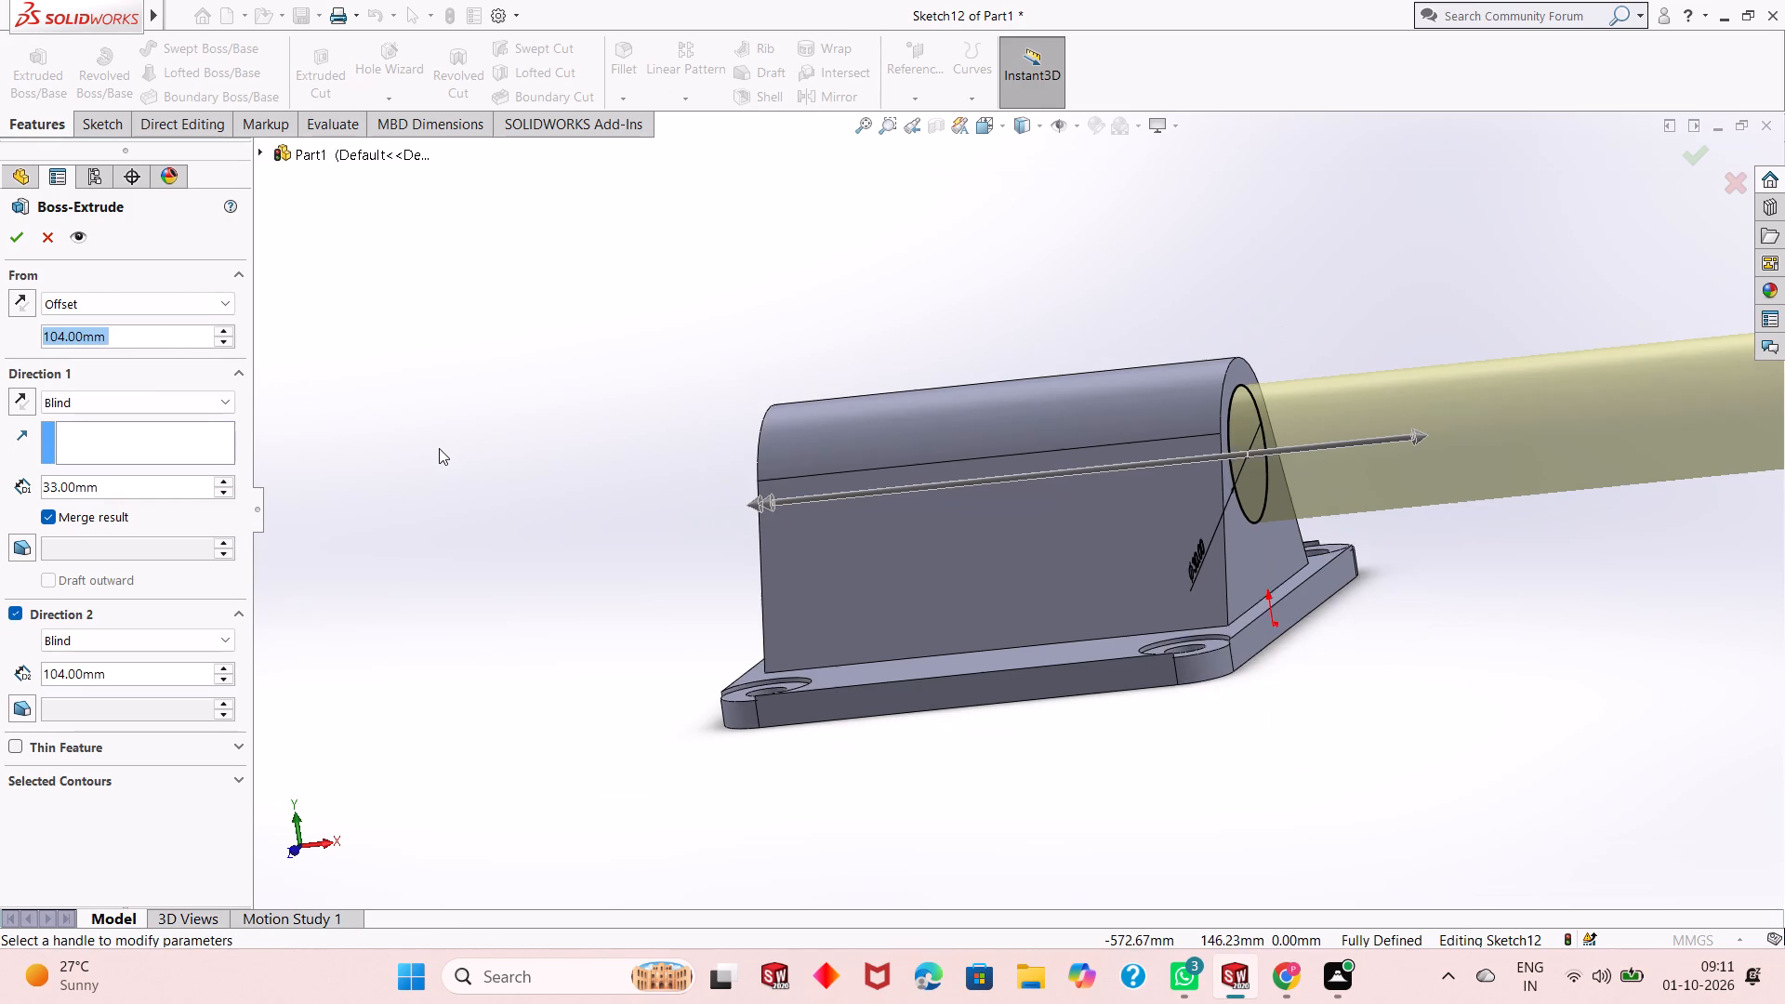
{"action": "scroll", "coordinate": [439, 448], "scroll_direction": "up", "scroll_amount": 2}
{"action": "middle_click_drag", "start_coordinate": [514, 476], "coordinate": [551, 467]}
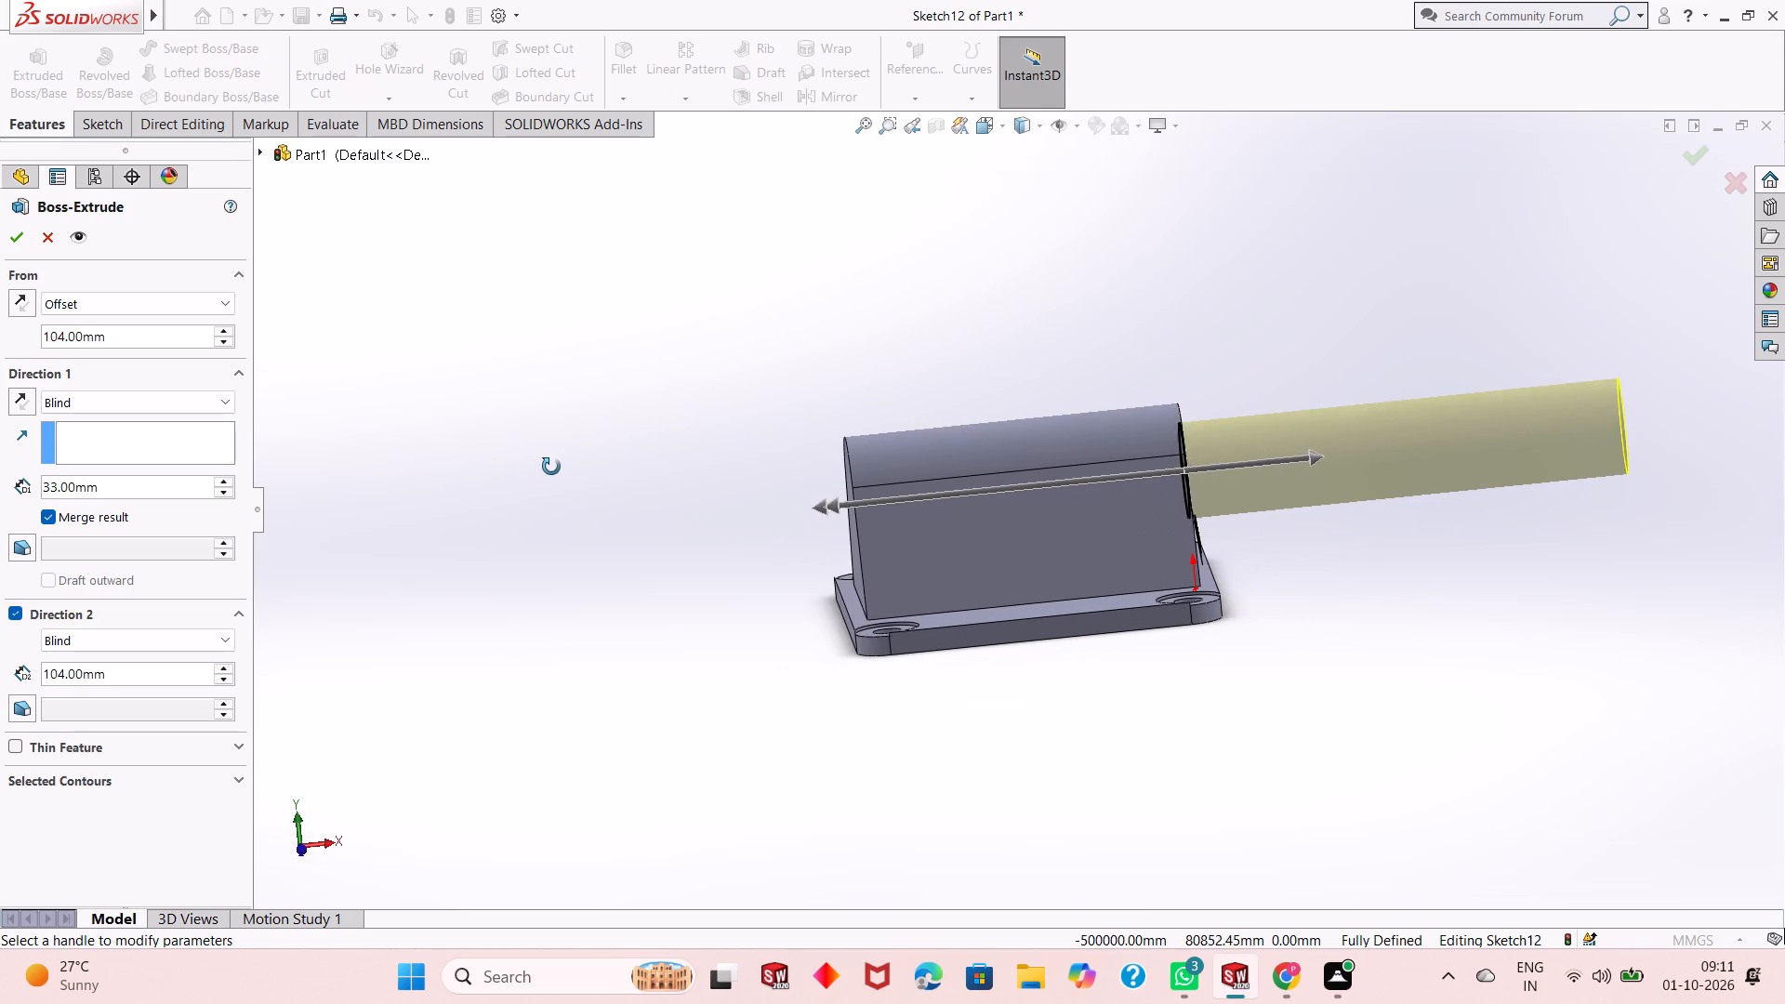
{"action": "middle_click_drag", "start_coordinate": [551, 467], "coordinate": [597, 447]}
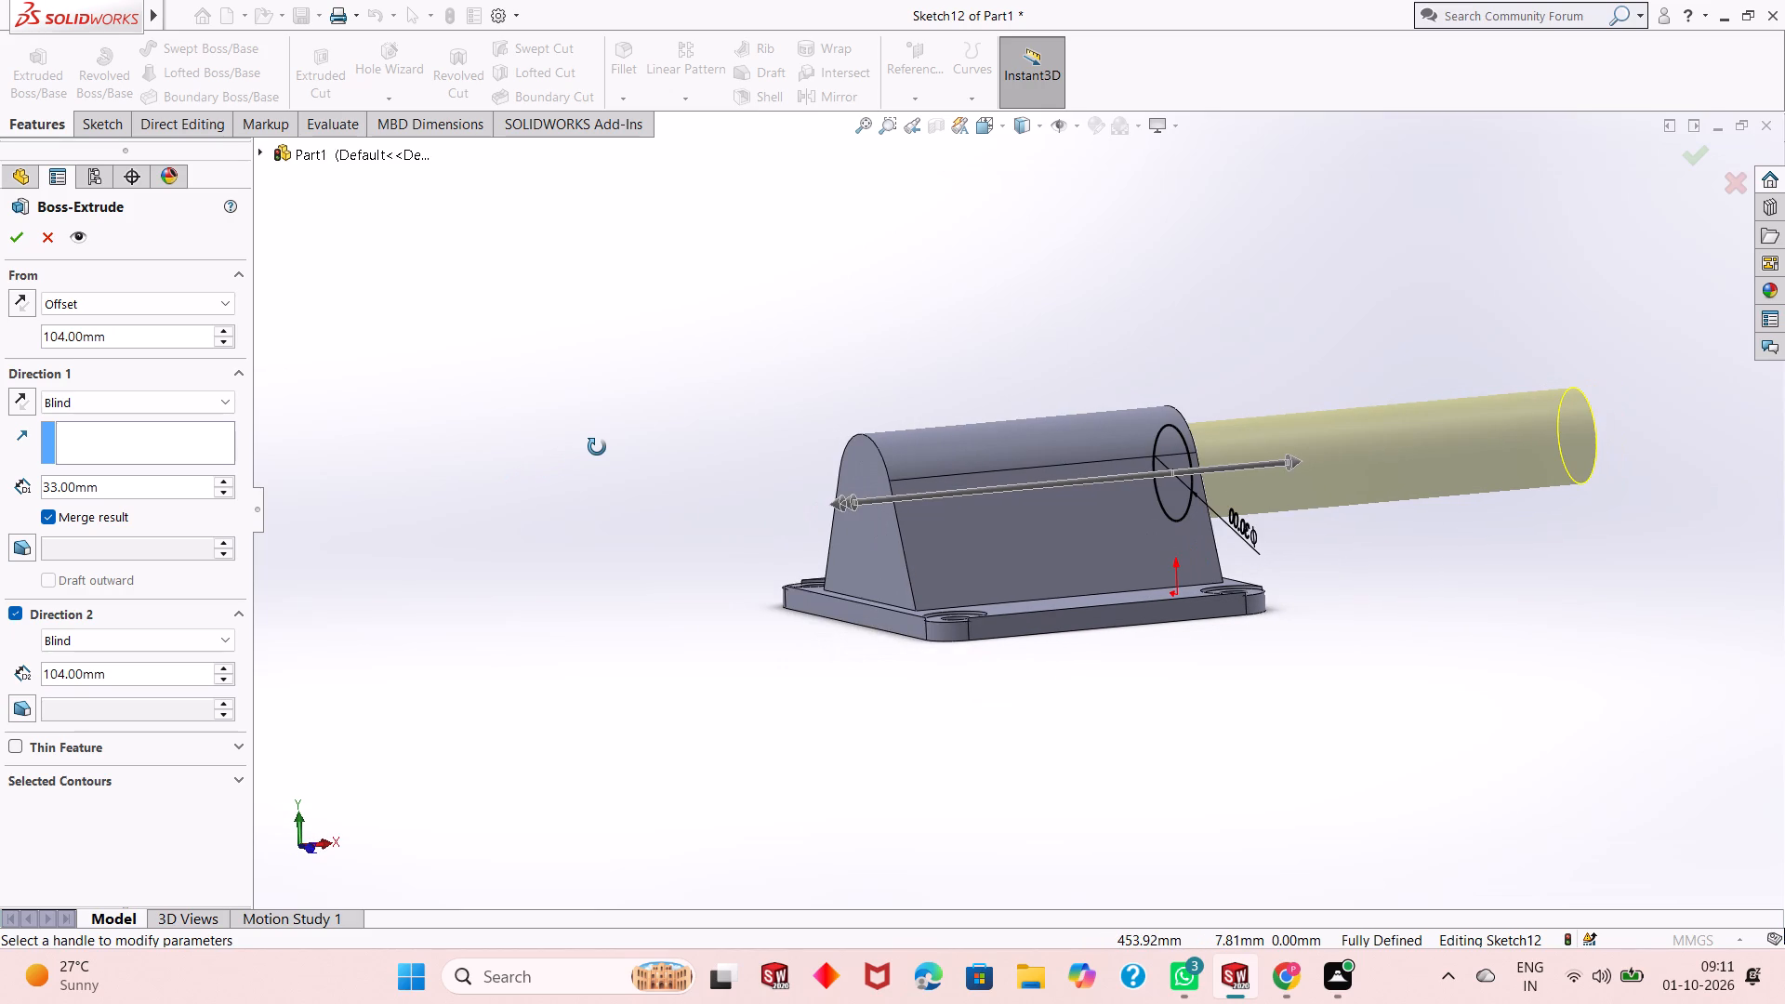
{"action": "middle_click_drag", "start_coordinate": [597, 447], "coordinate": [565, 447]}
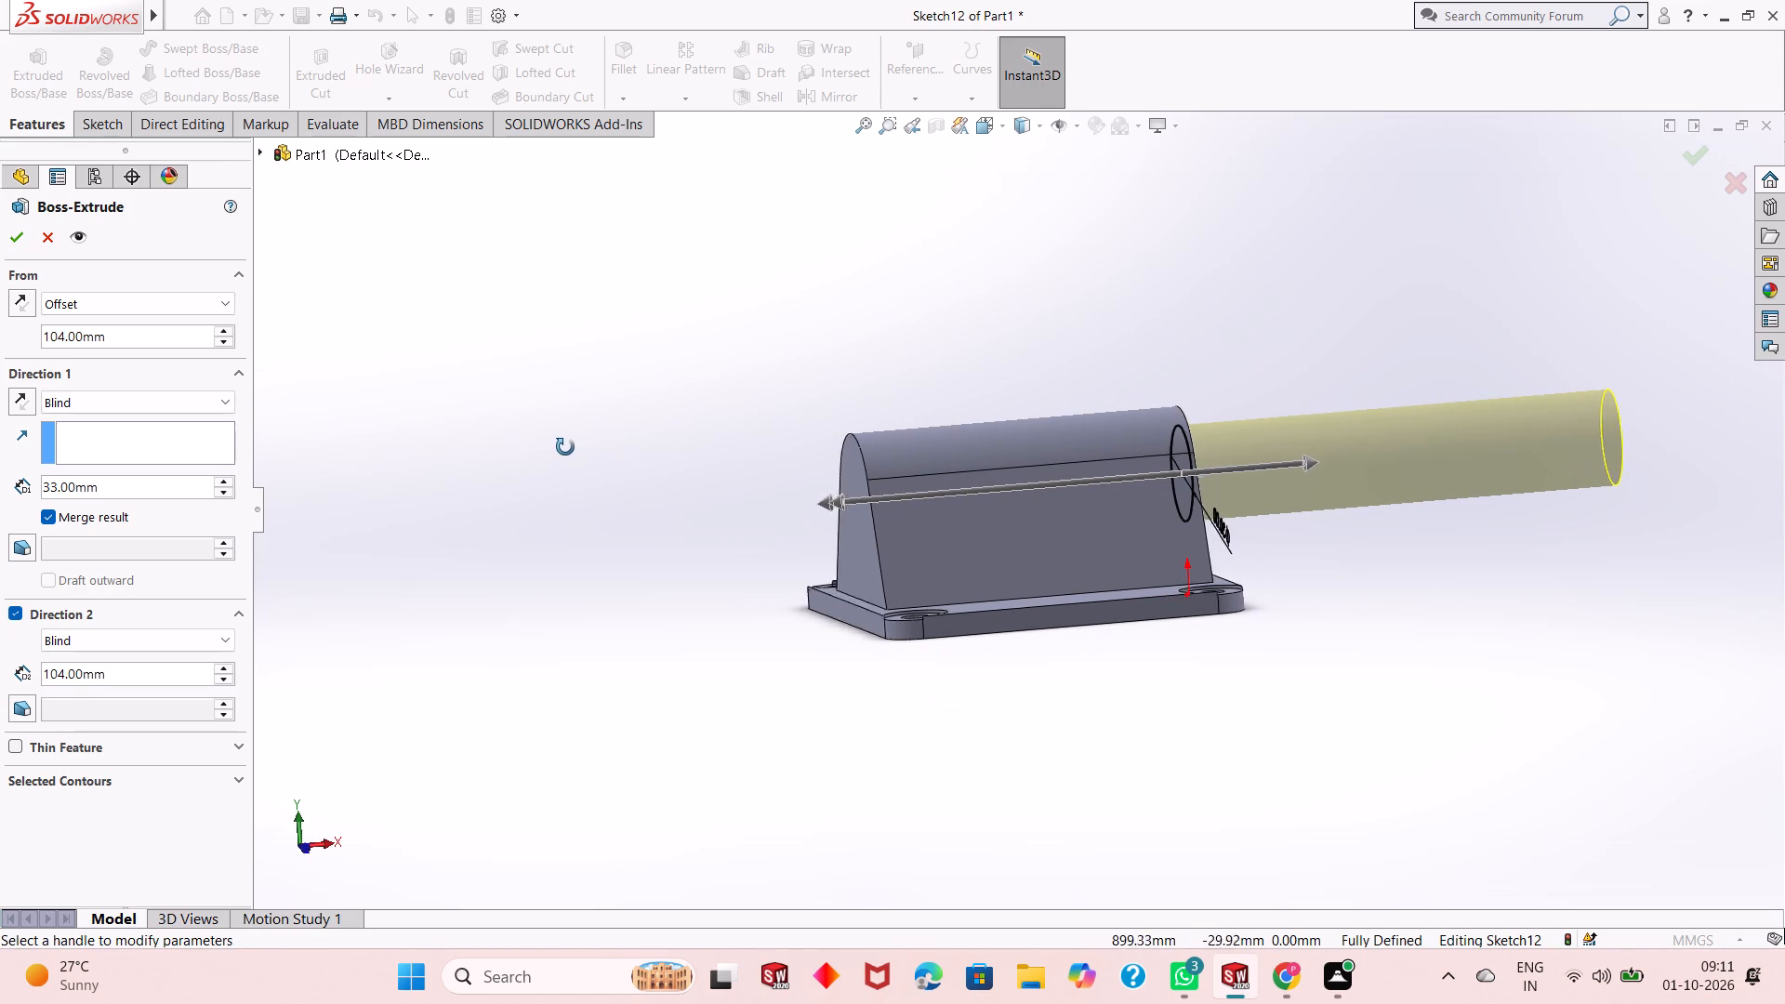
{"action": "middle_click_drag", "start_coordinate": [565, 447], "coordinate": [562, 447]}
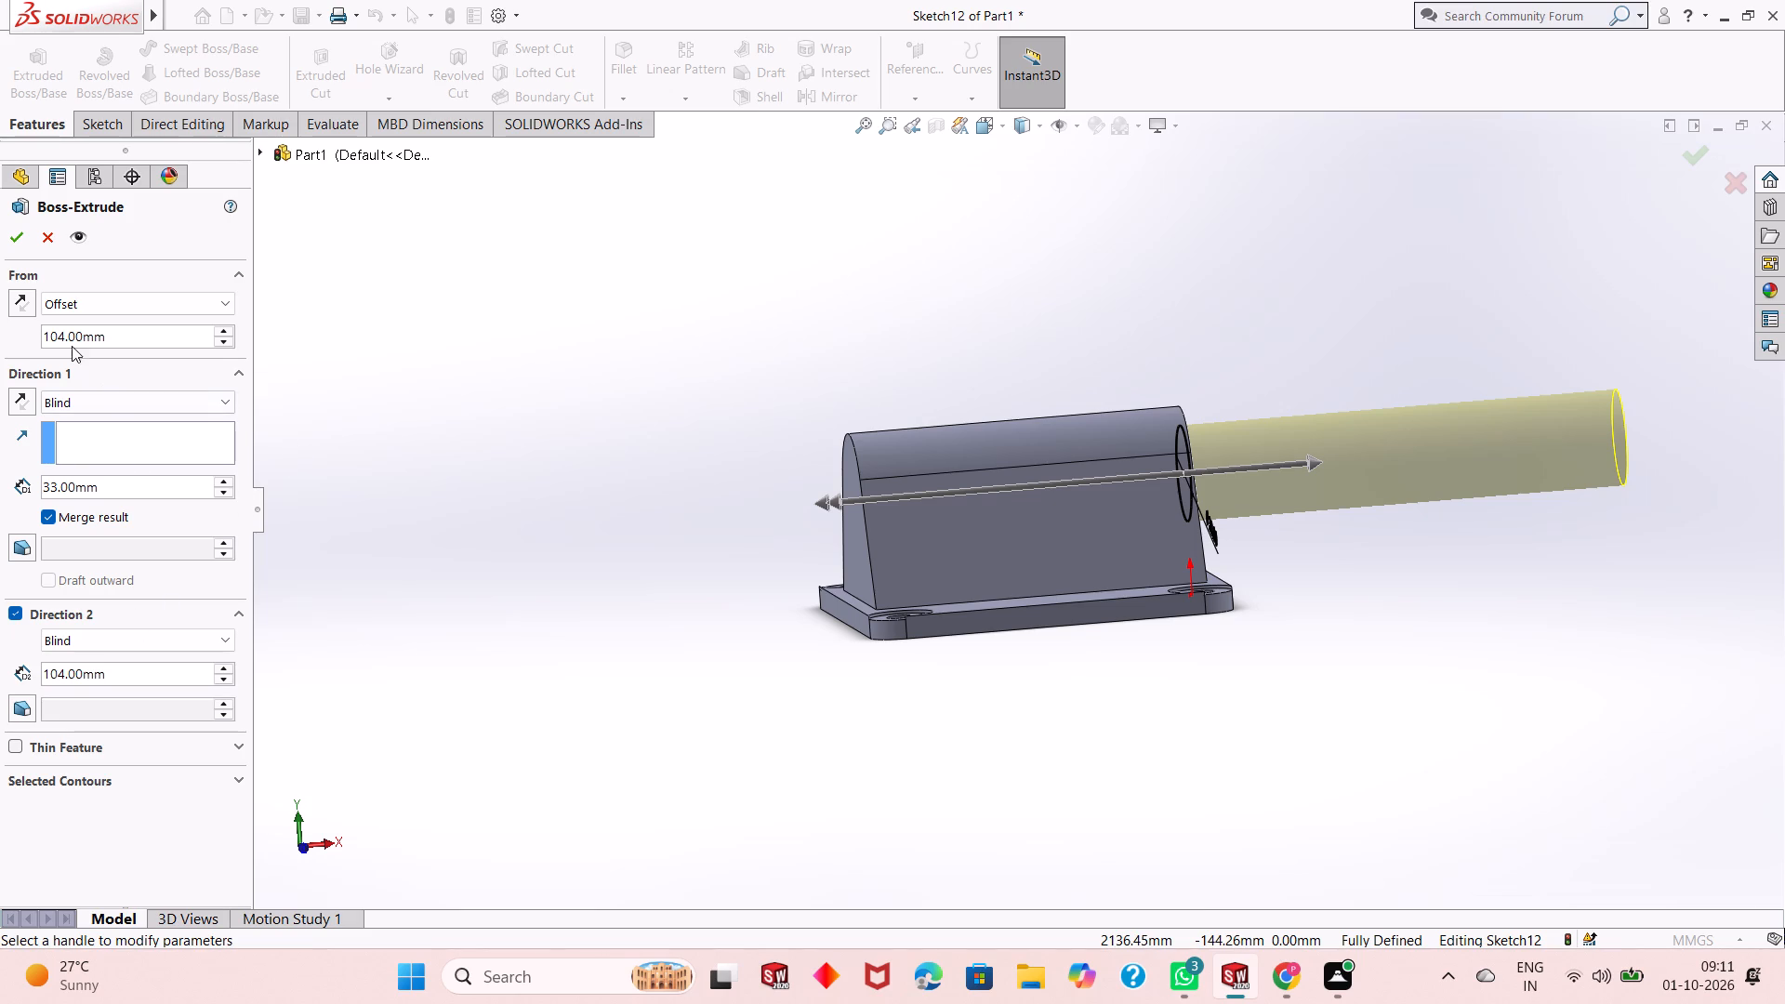
Return the extrusion to a sketch-plane start in one direction only and create the cylindrical boss.
{"action": "left_click", "coordinate": [155, 311]}
{"action": "left_click", "coordinate": [157, 322]}
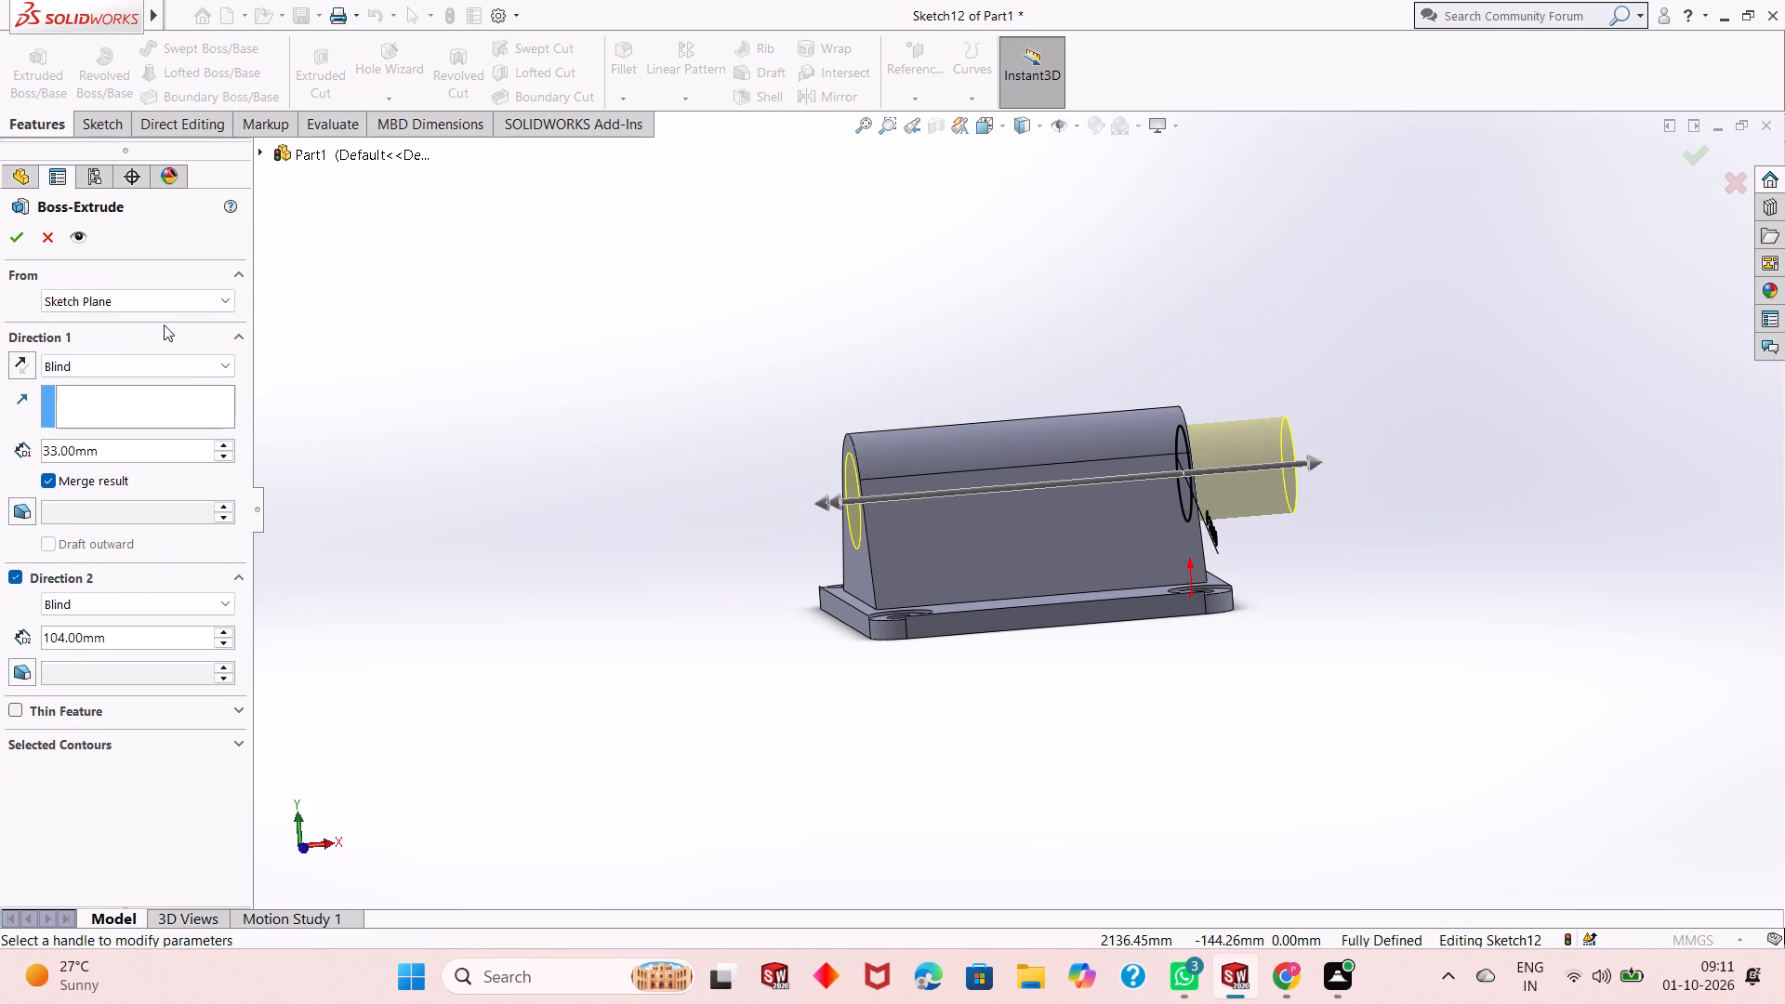
{"action": "left_click", "coordinate": [19, 578]}
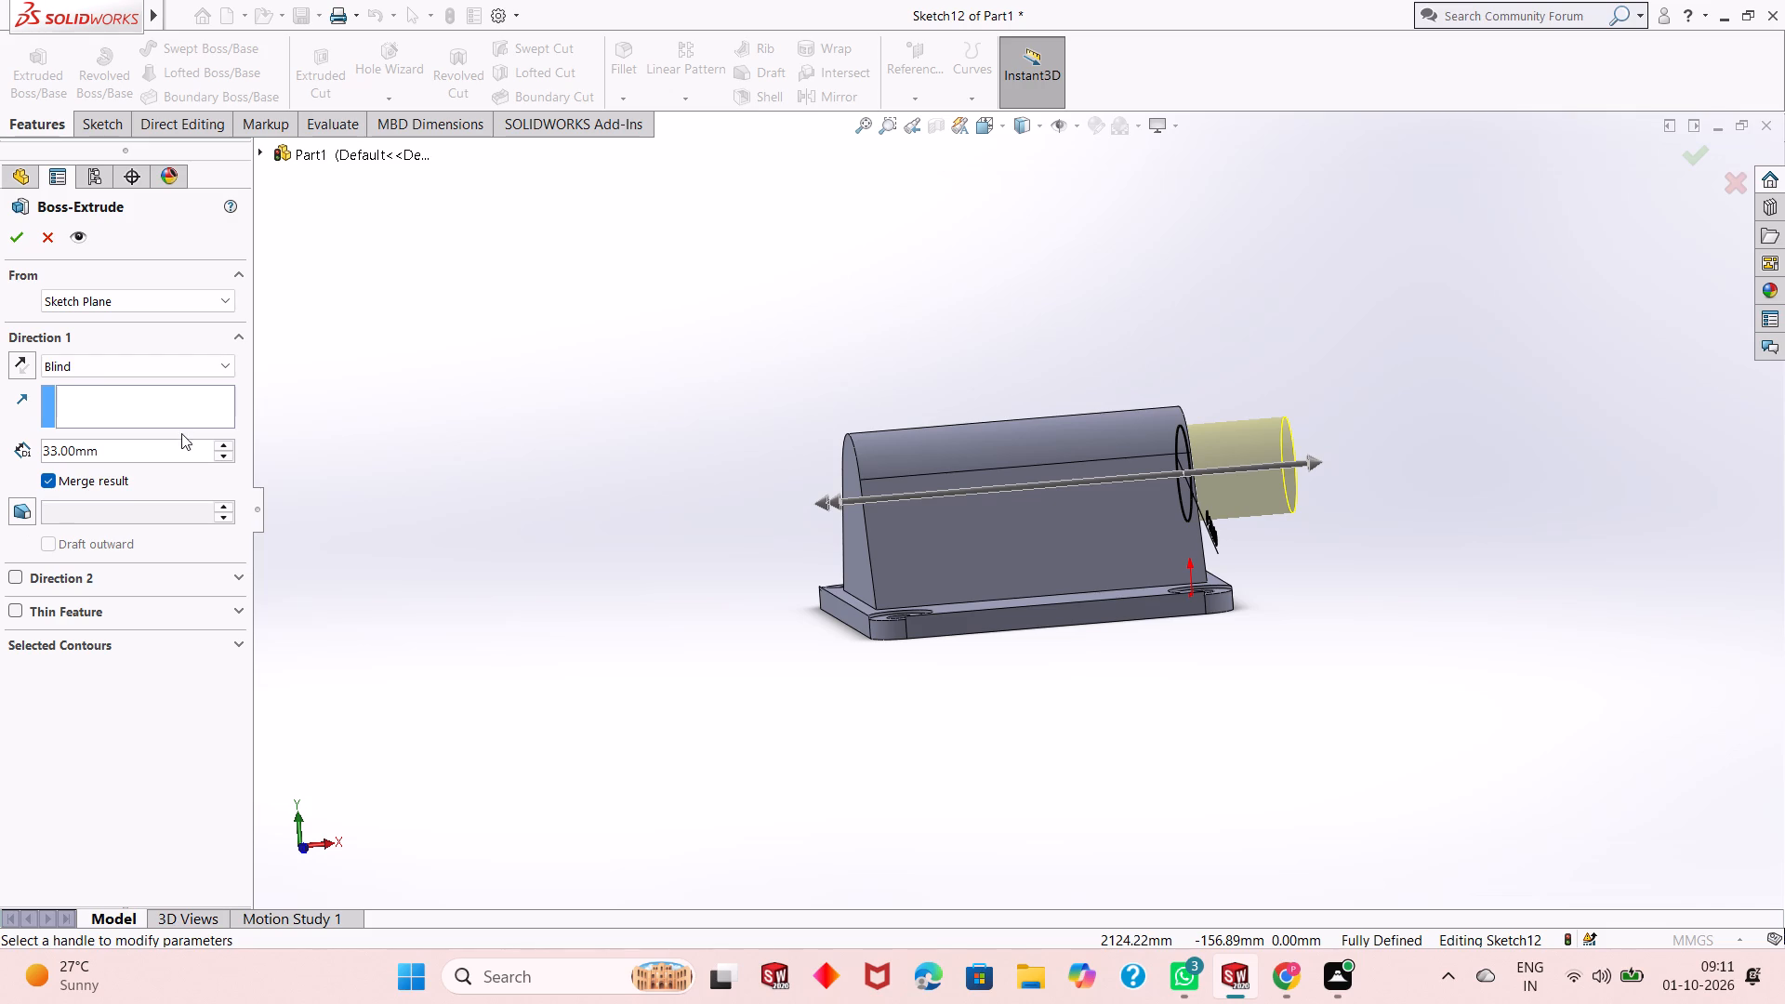
{"action": "left_click", "coordinate": [14, 233]}
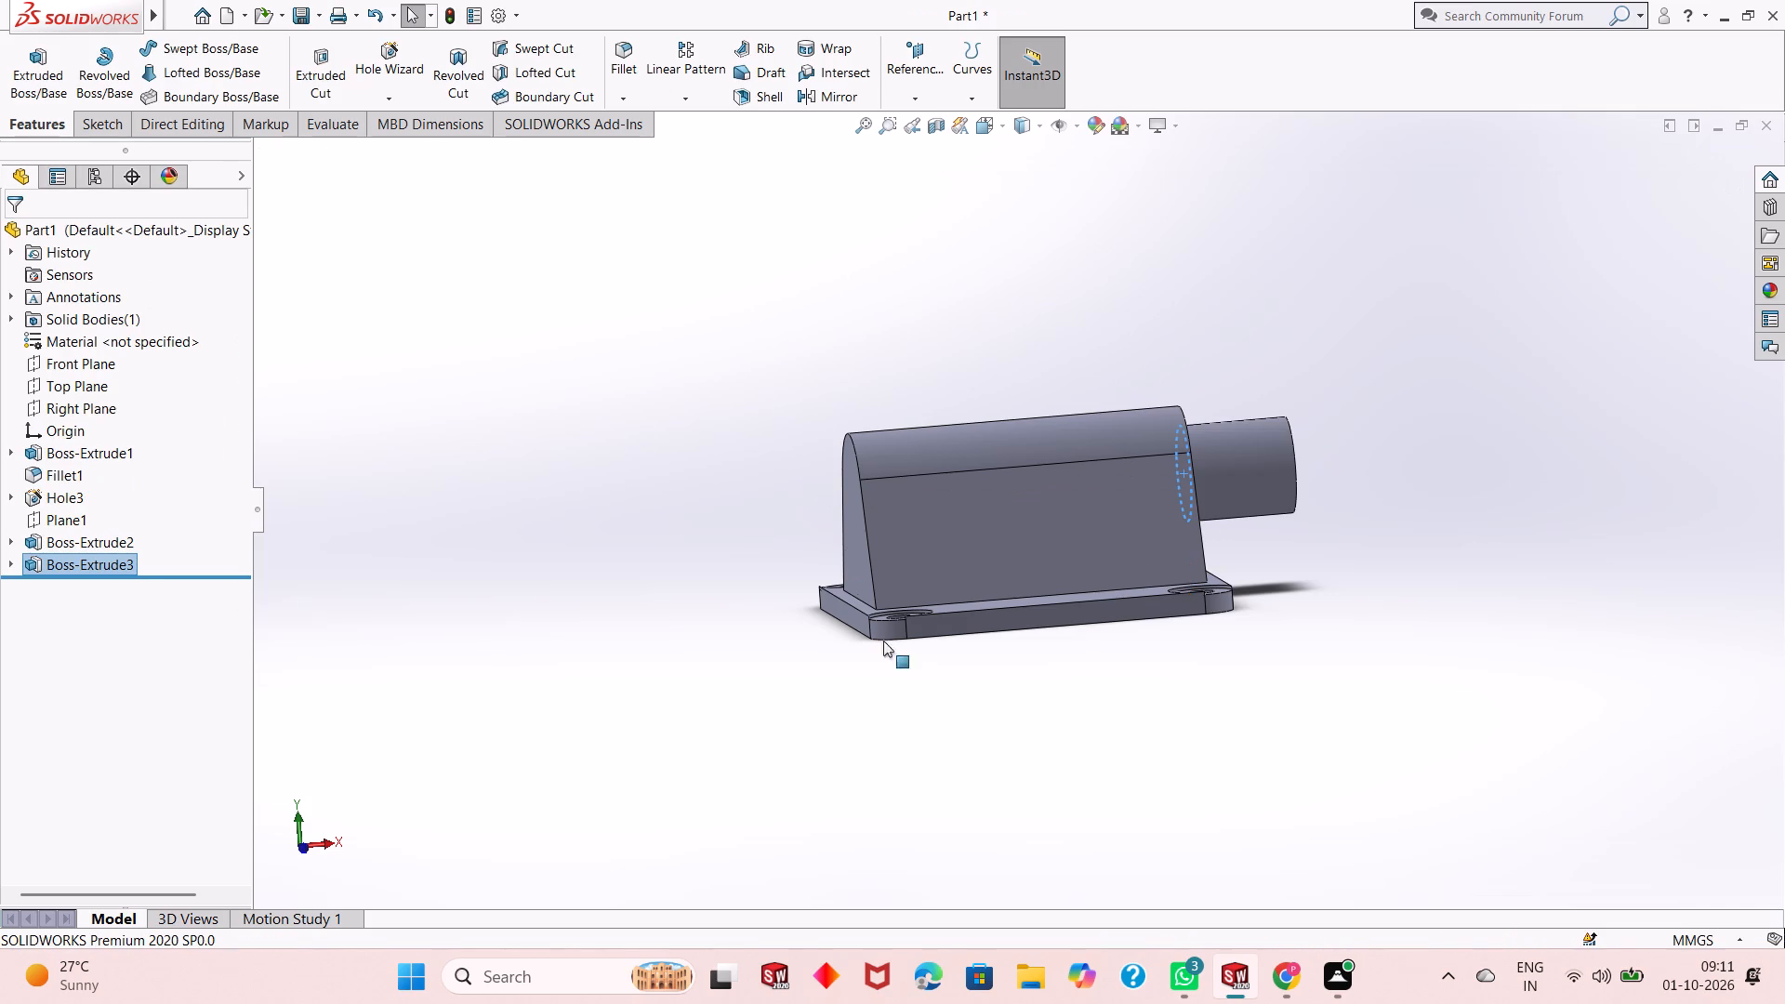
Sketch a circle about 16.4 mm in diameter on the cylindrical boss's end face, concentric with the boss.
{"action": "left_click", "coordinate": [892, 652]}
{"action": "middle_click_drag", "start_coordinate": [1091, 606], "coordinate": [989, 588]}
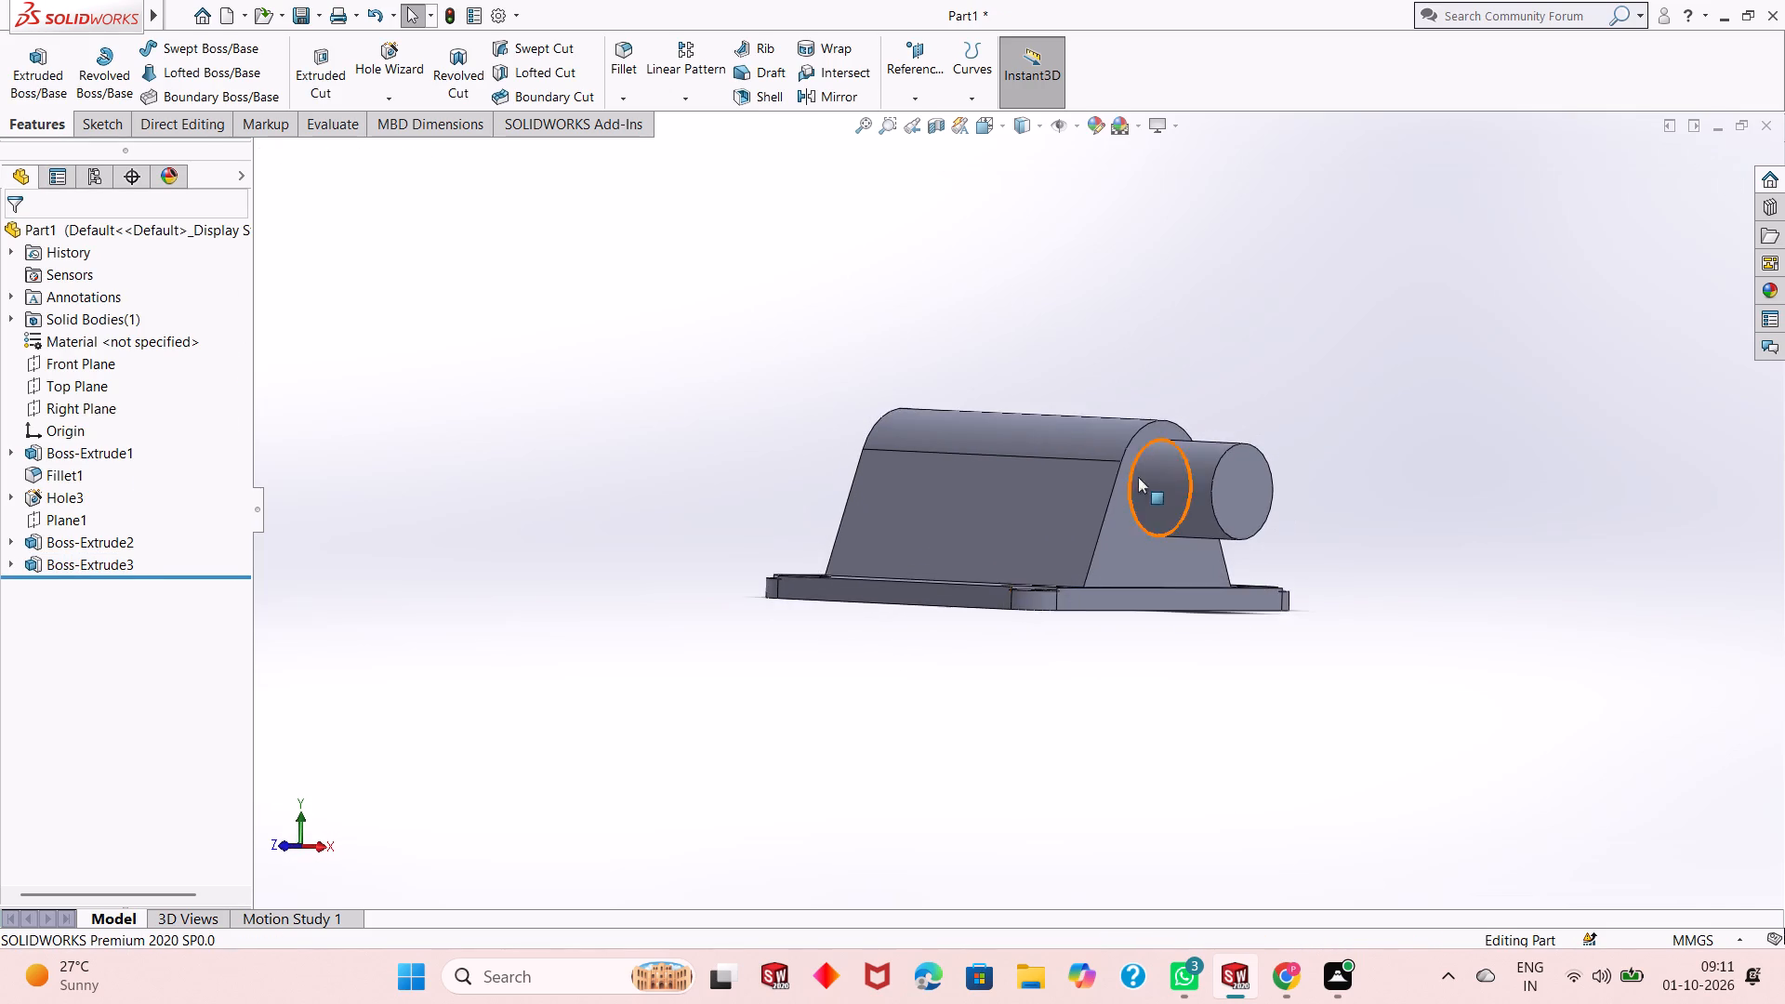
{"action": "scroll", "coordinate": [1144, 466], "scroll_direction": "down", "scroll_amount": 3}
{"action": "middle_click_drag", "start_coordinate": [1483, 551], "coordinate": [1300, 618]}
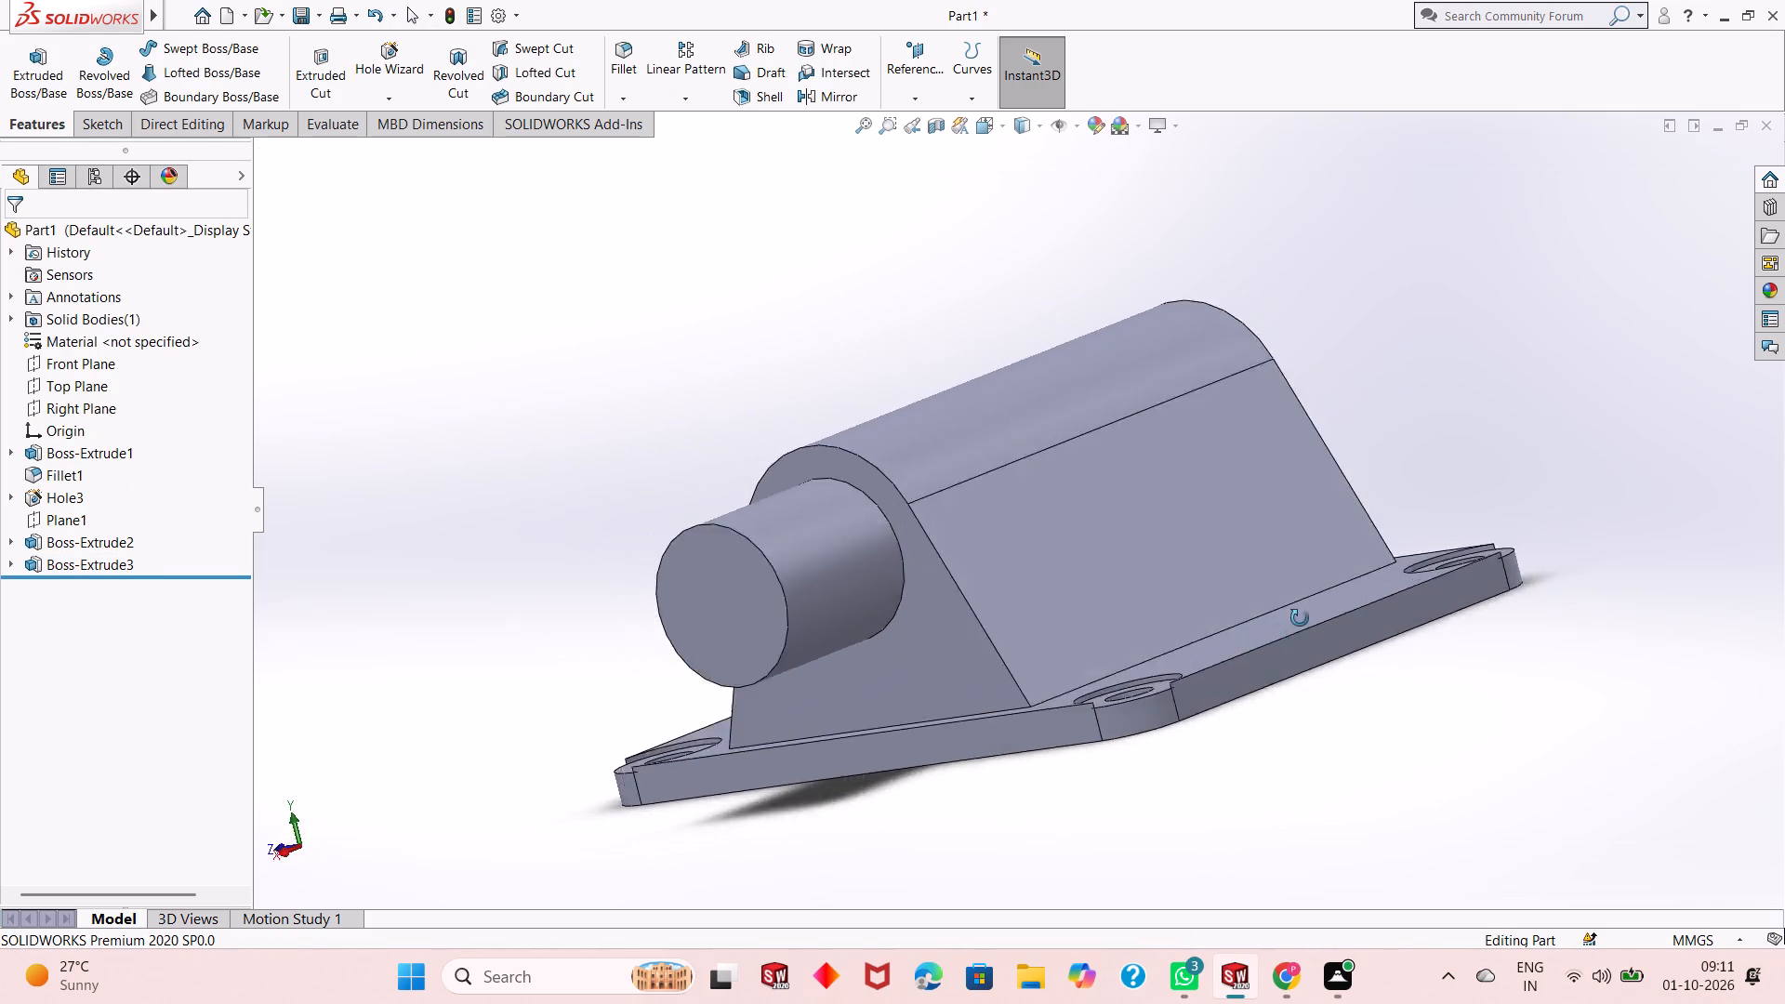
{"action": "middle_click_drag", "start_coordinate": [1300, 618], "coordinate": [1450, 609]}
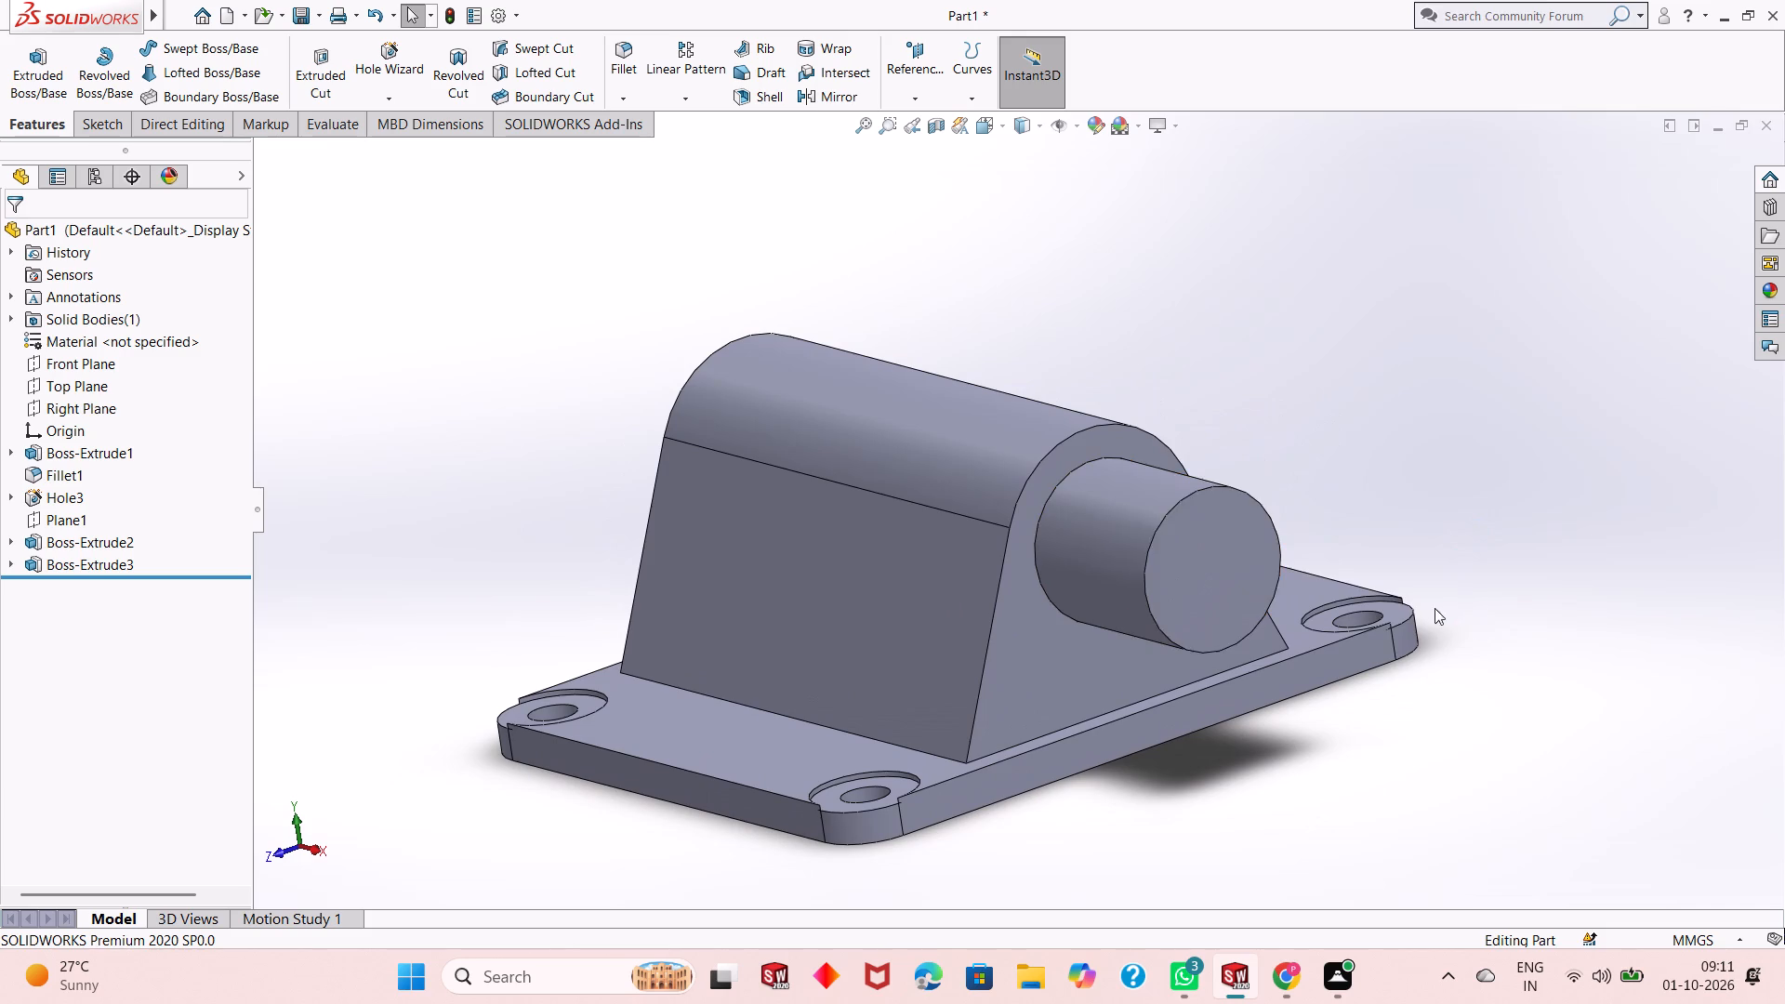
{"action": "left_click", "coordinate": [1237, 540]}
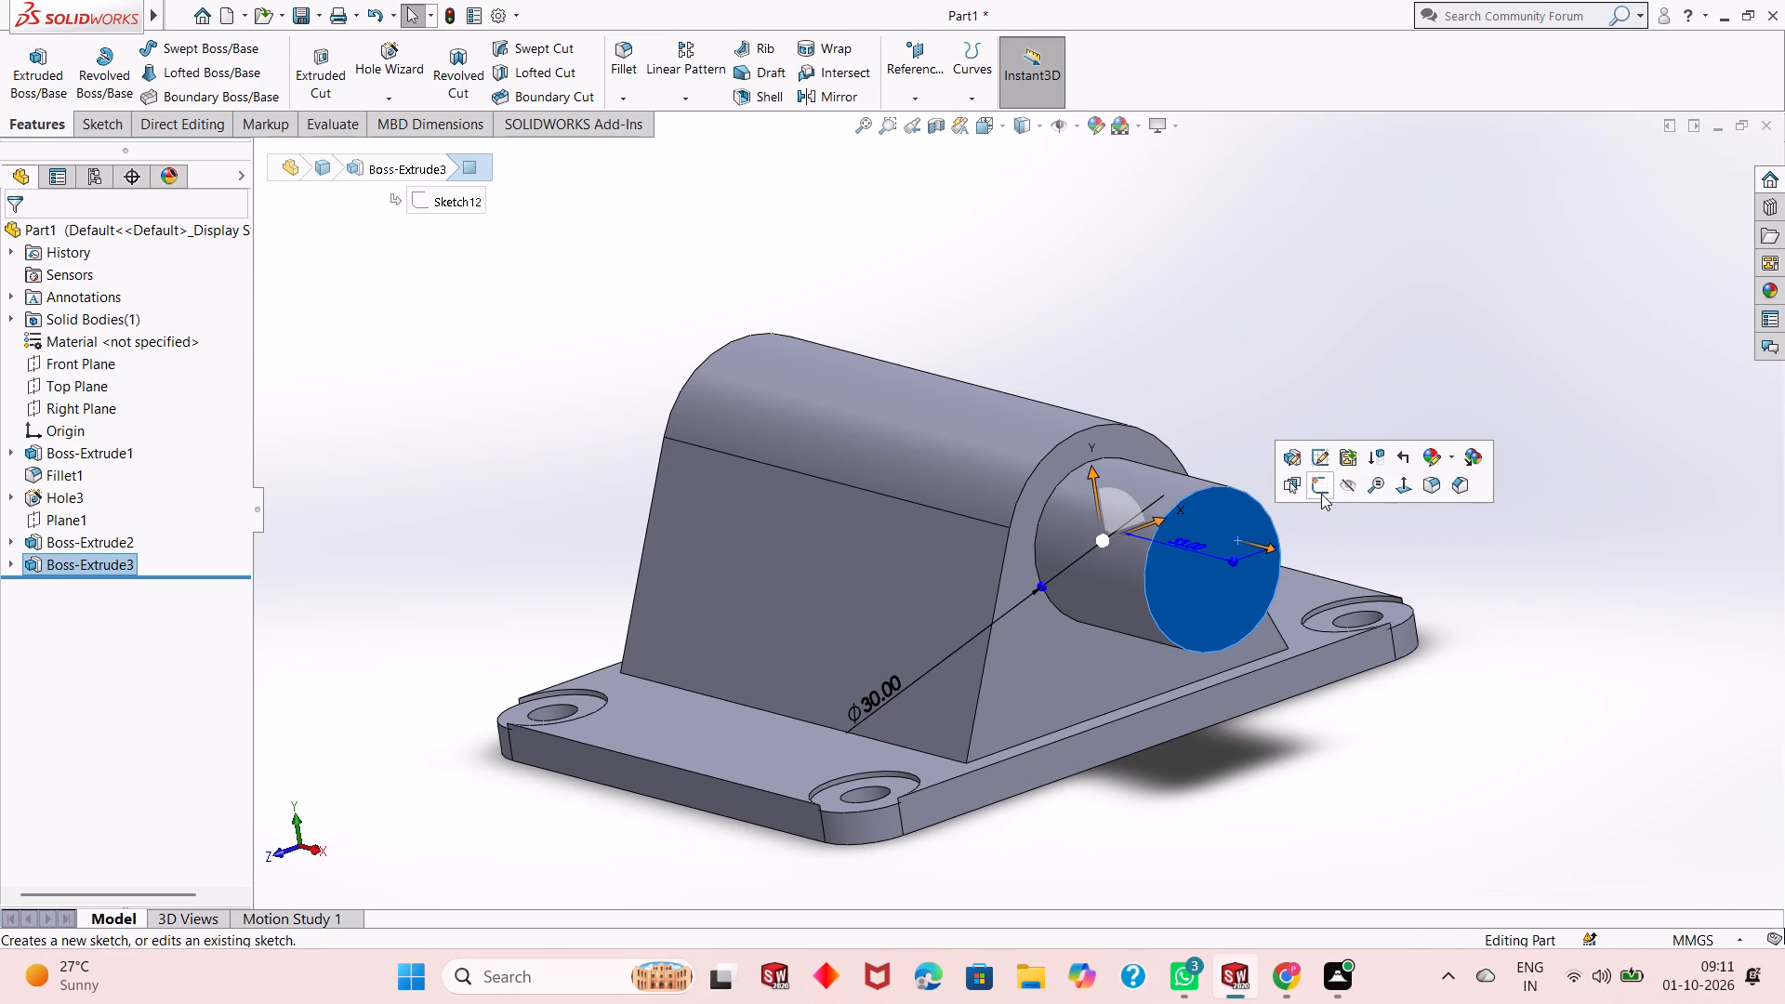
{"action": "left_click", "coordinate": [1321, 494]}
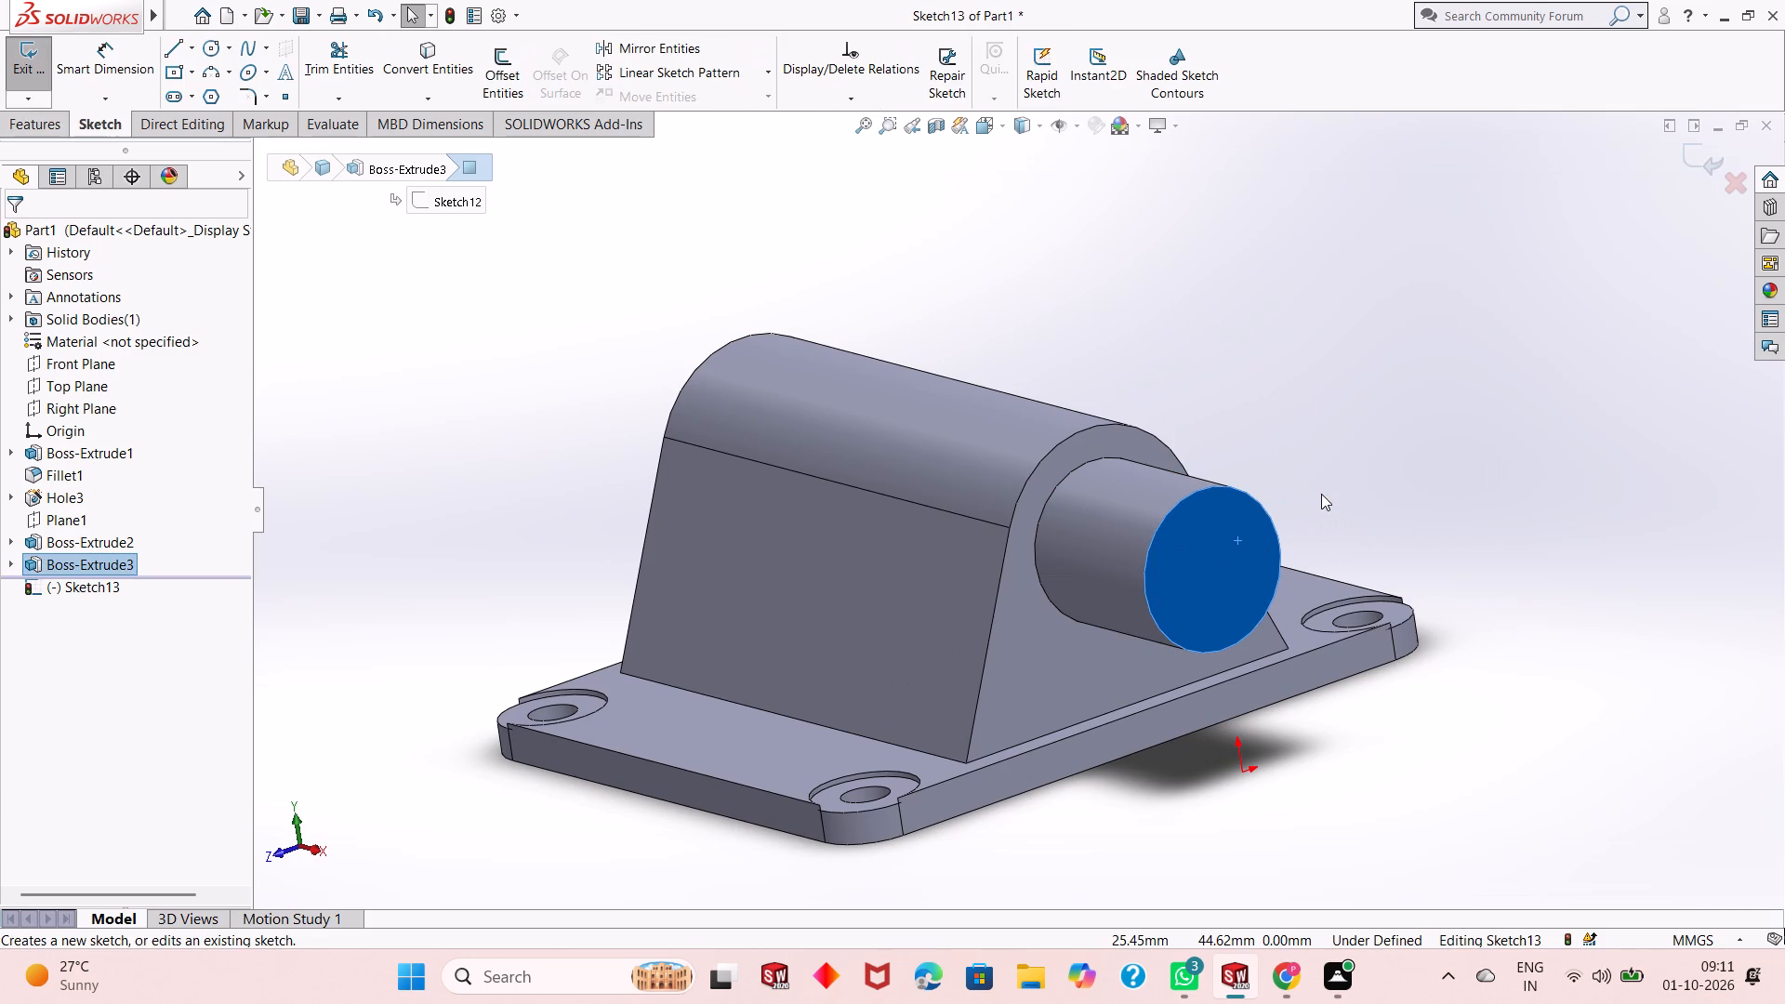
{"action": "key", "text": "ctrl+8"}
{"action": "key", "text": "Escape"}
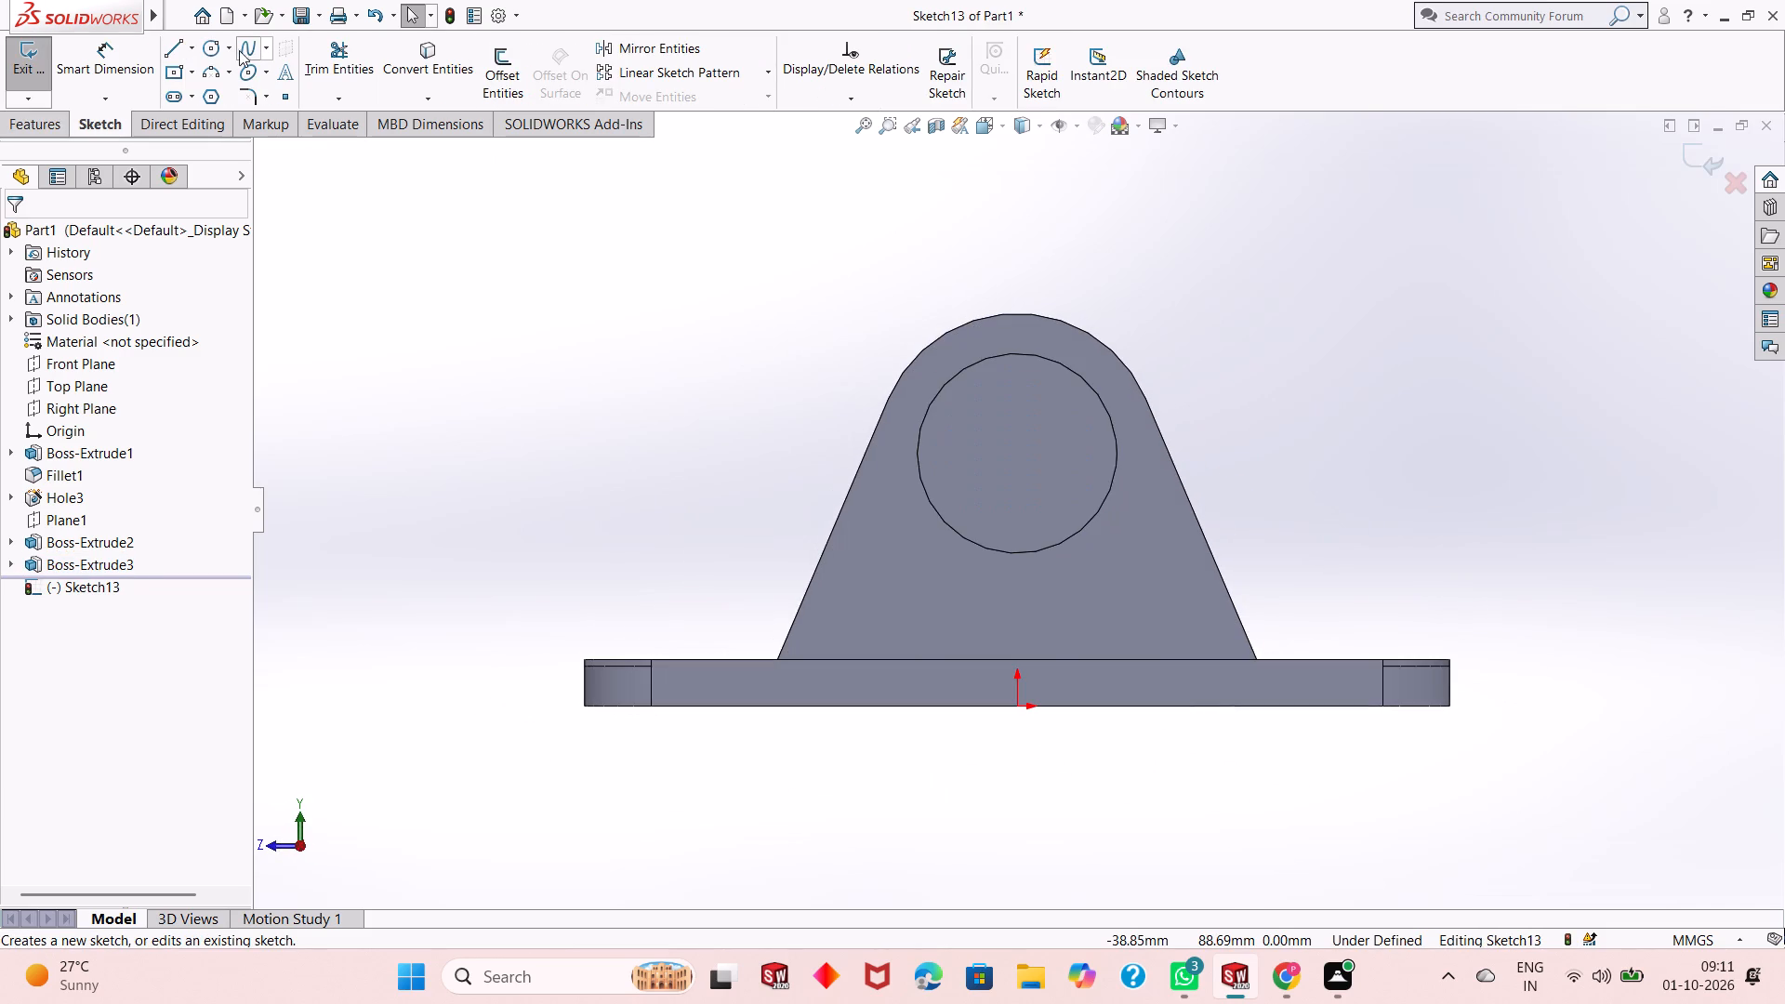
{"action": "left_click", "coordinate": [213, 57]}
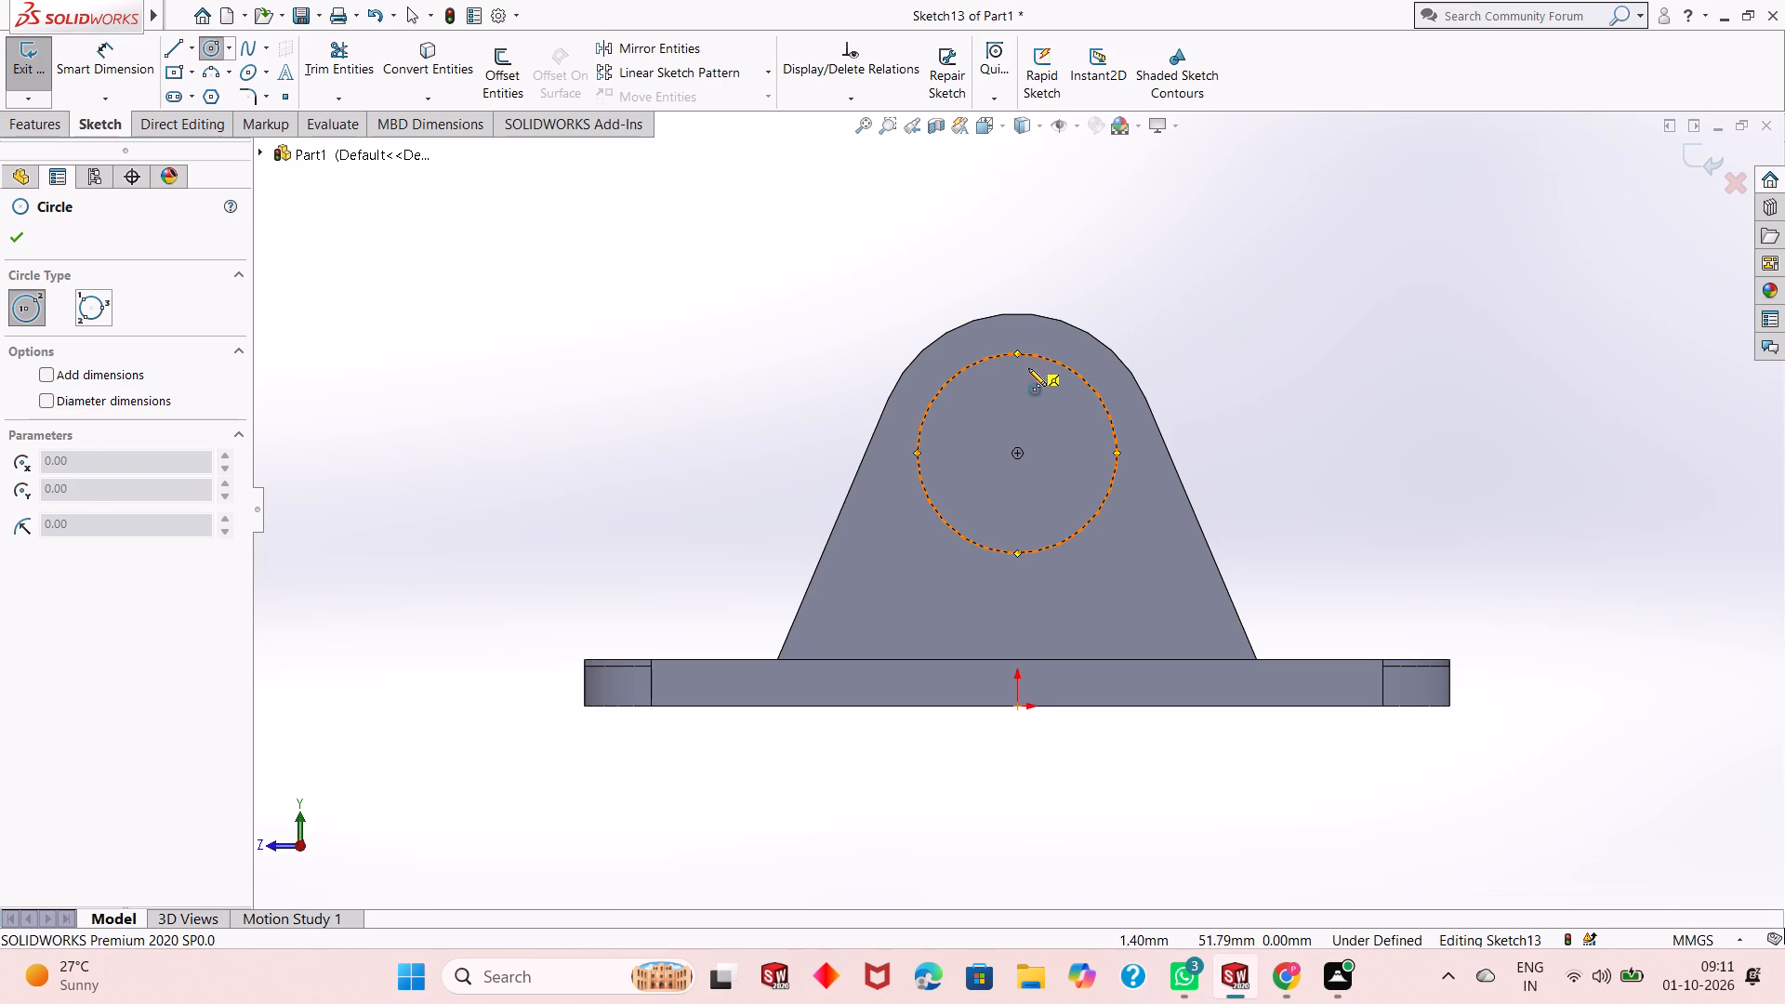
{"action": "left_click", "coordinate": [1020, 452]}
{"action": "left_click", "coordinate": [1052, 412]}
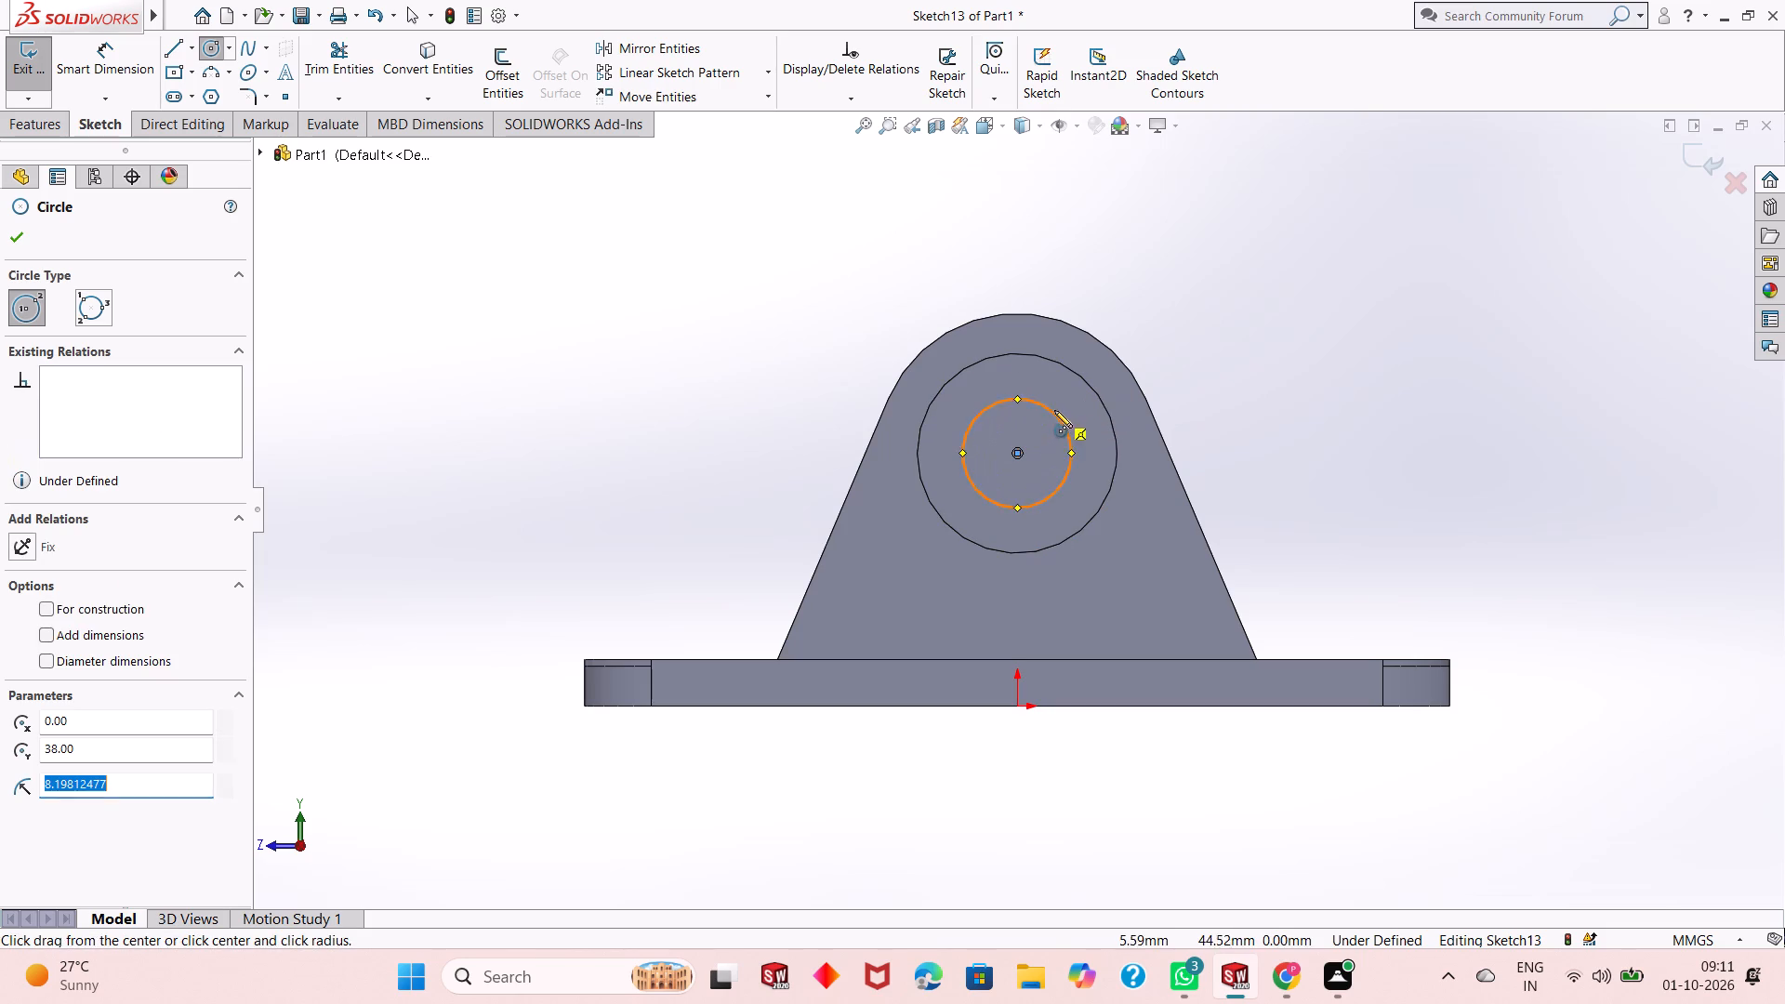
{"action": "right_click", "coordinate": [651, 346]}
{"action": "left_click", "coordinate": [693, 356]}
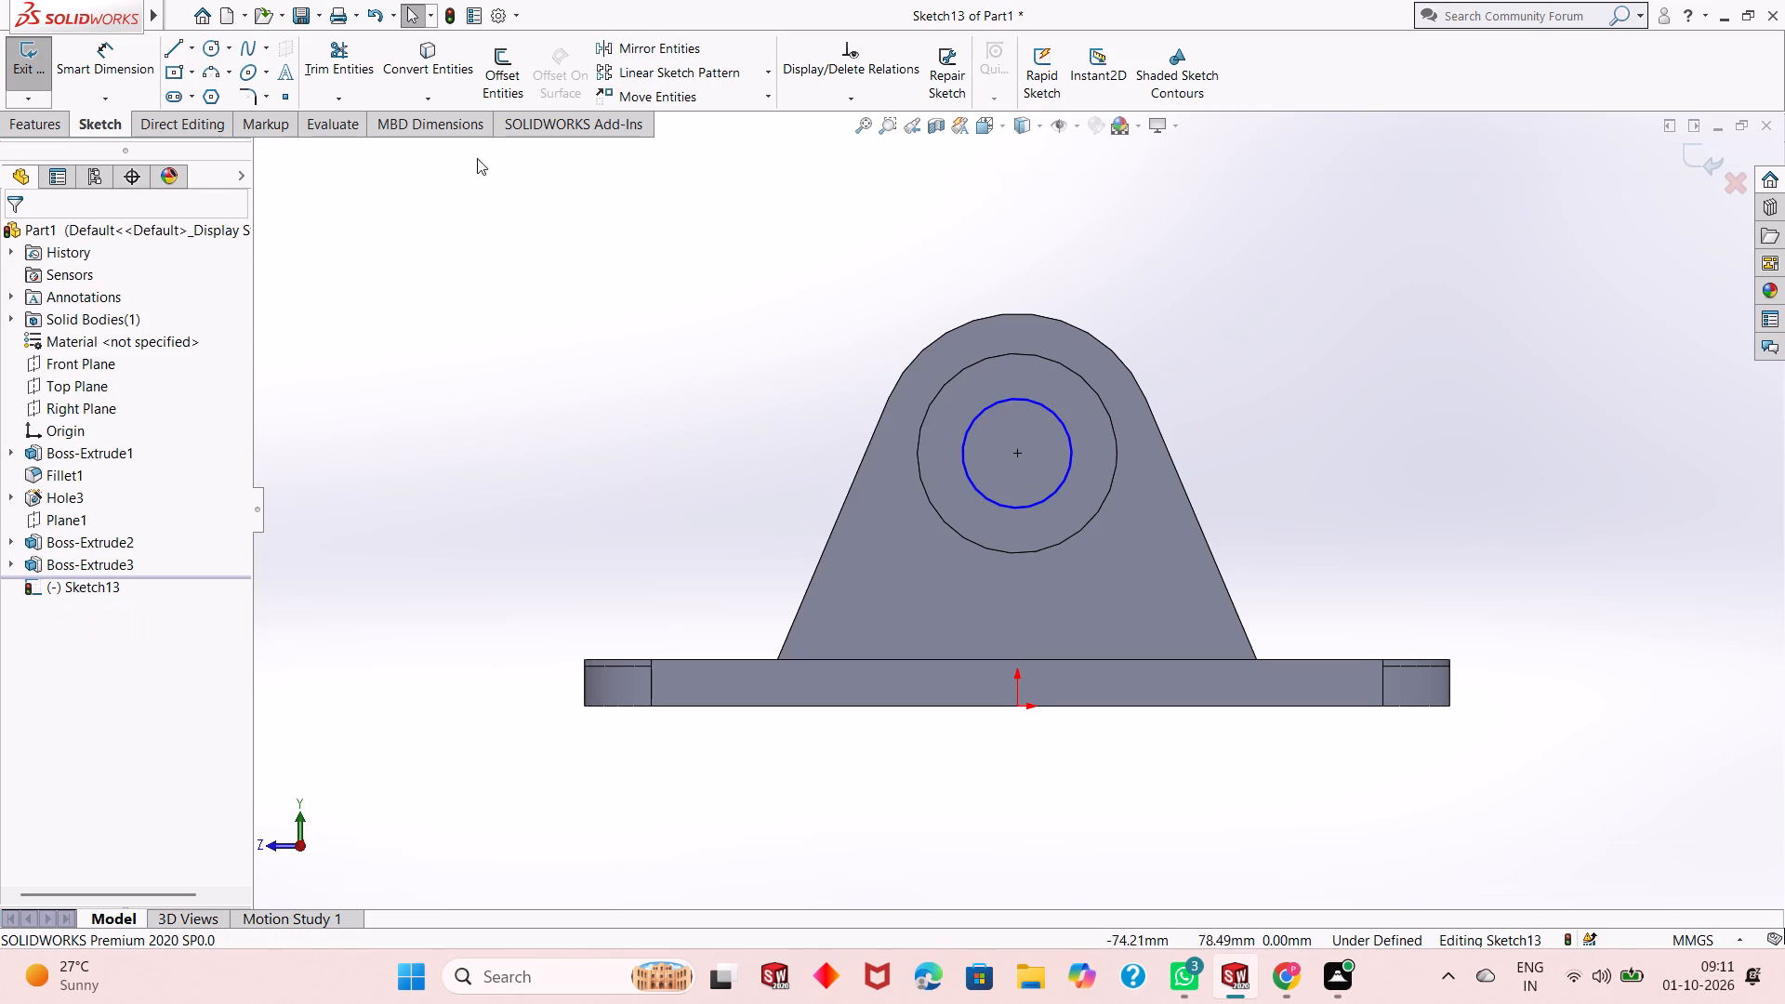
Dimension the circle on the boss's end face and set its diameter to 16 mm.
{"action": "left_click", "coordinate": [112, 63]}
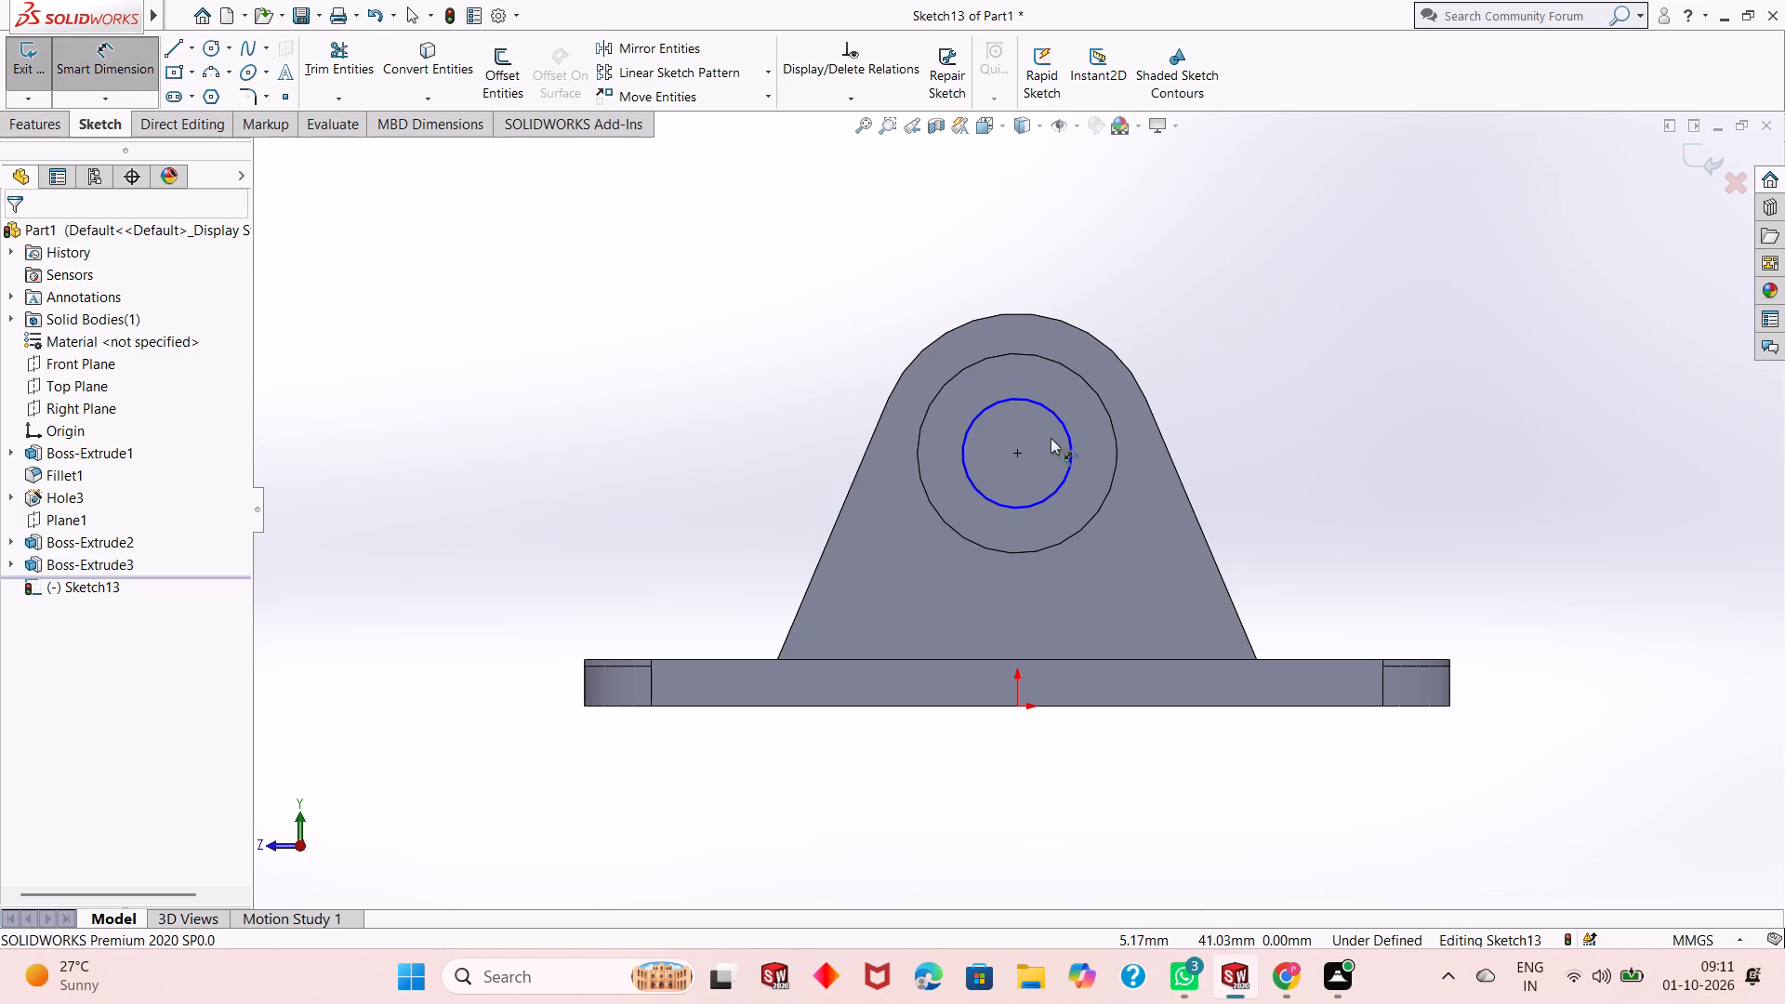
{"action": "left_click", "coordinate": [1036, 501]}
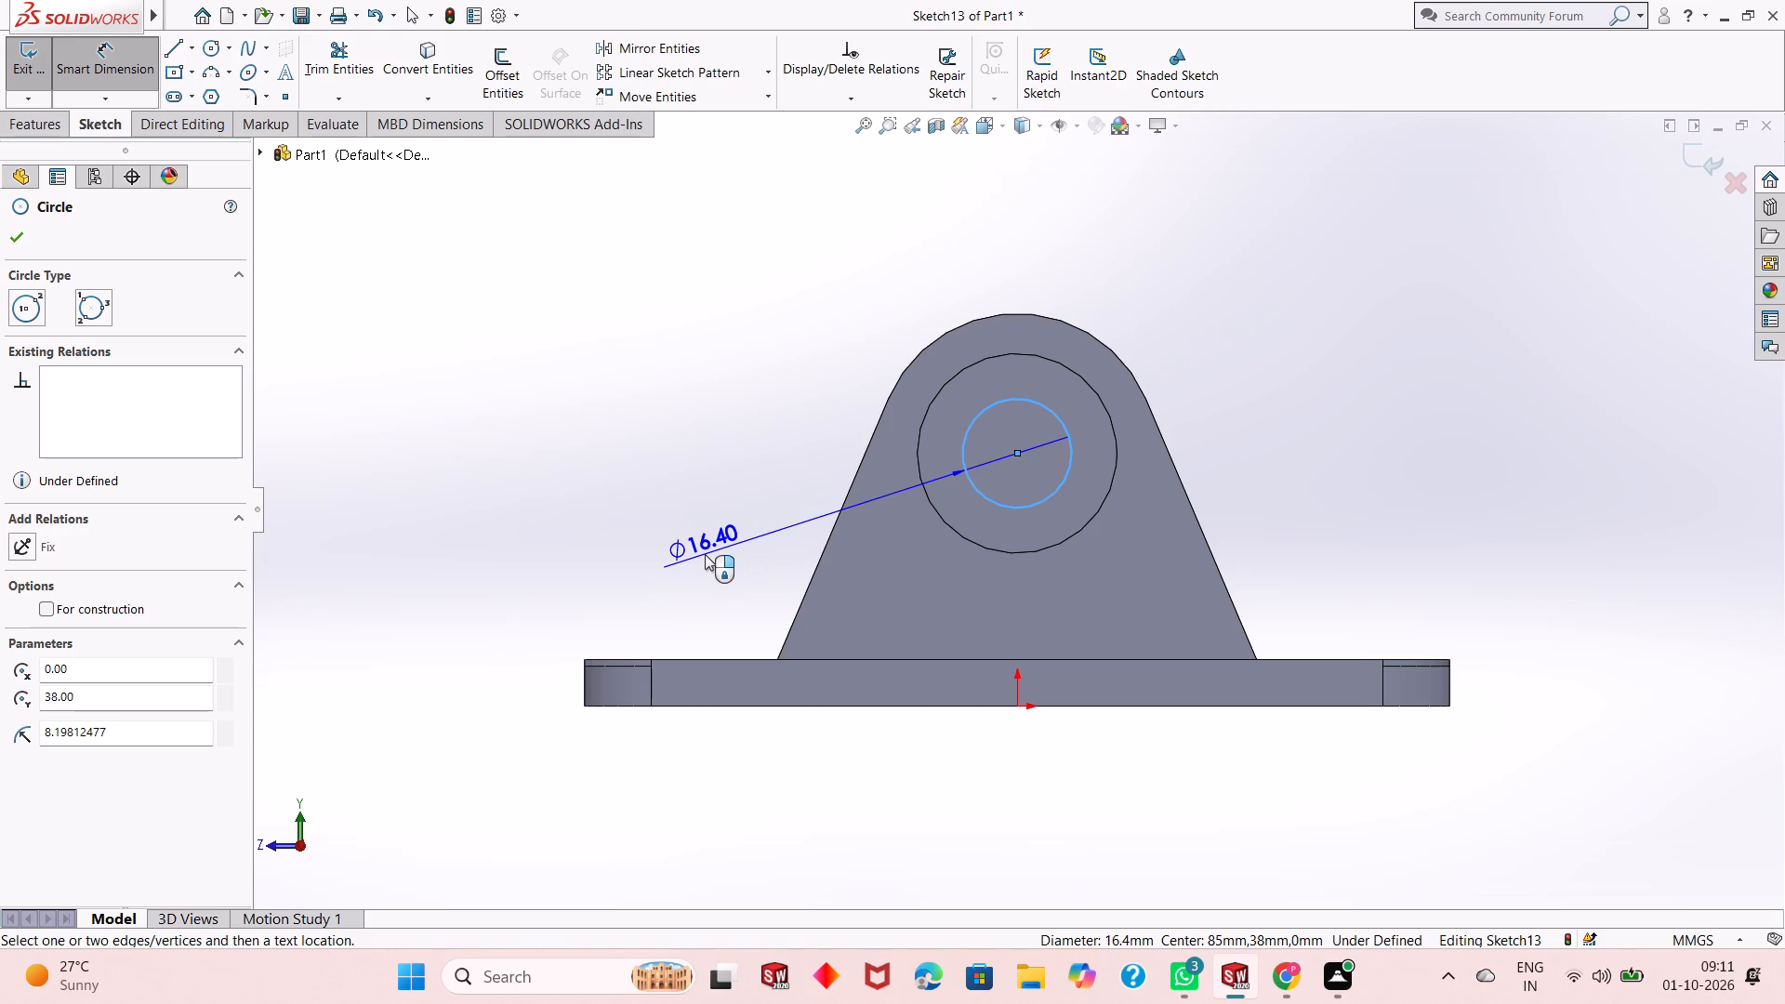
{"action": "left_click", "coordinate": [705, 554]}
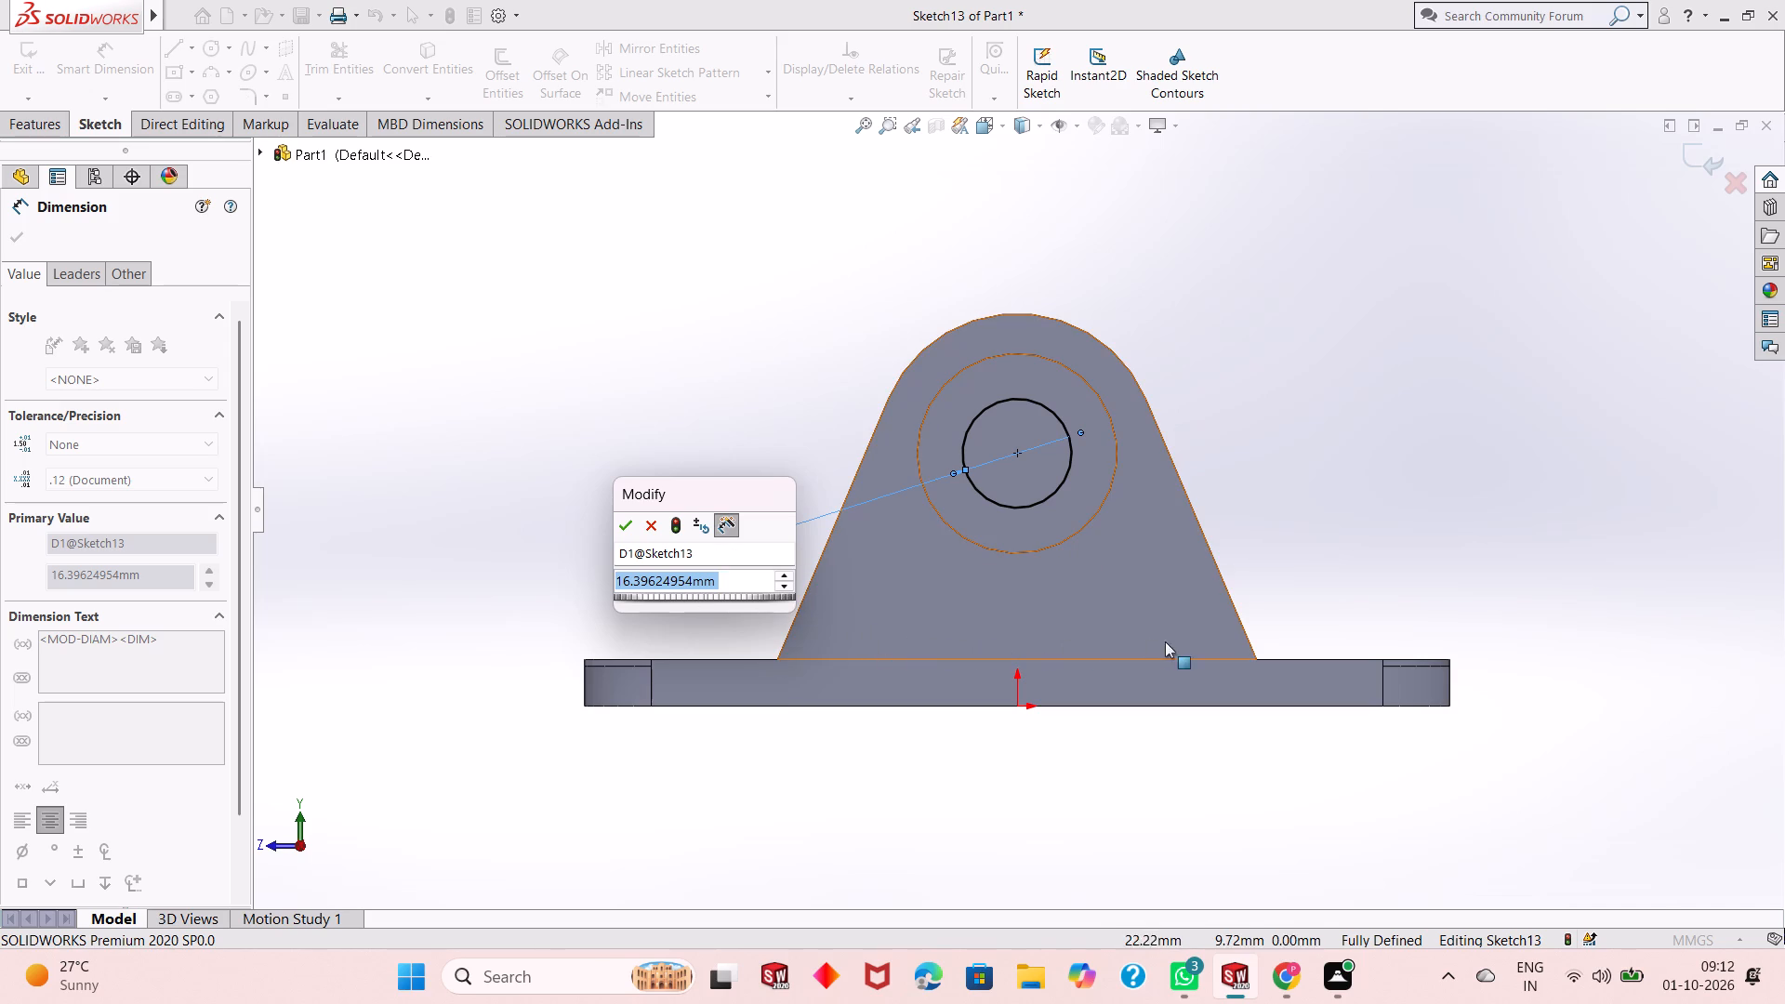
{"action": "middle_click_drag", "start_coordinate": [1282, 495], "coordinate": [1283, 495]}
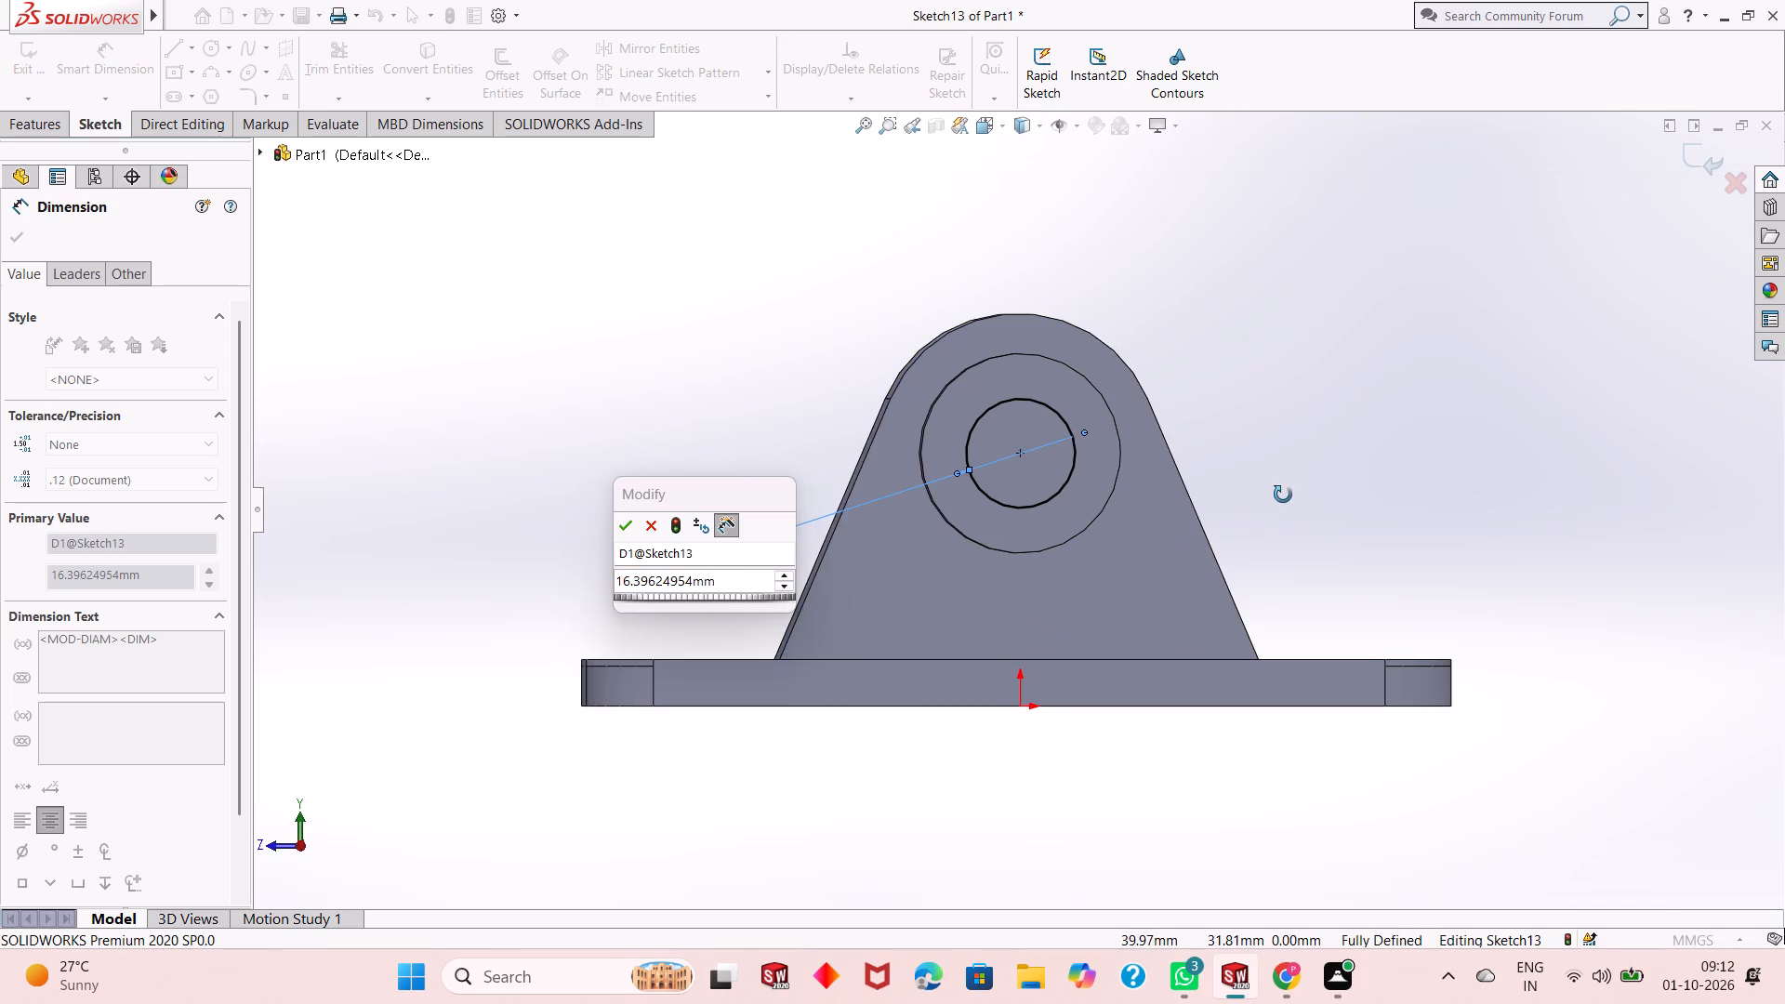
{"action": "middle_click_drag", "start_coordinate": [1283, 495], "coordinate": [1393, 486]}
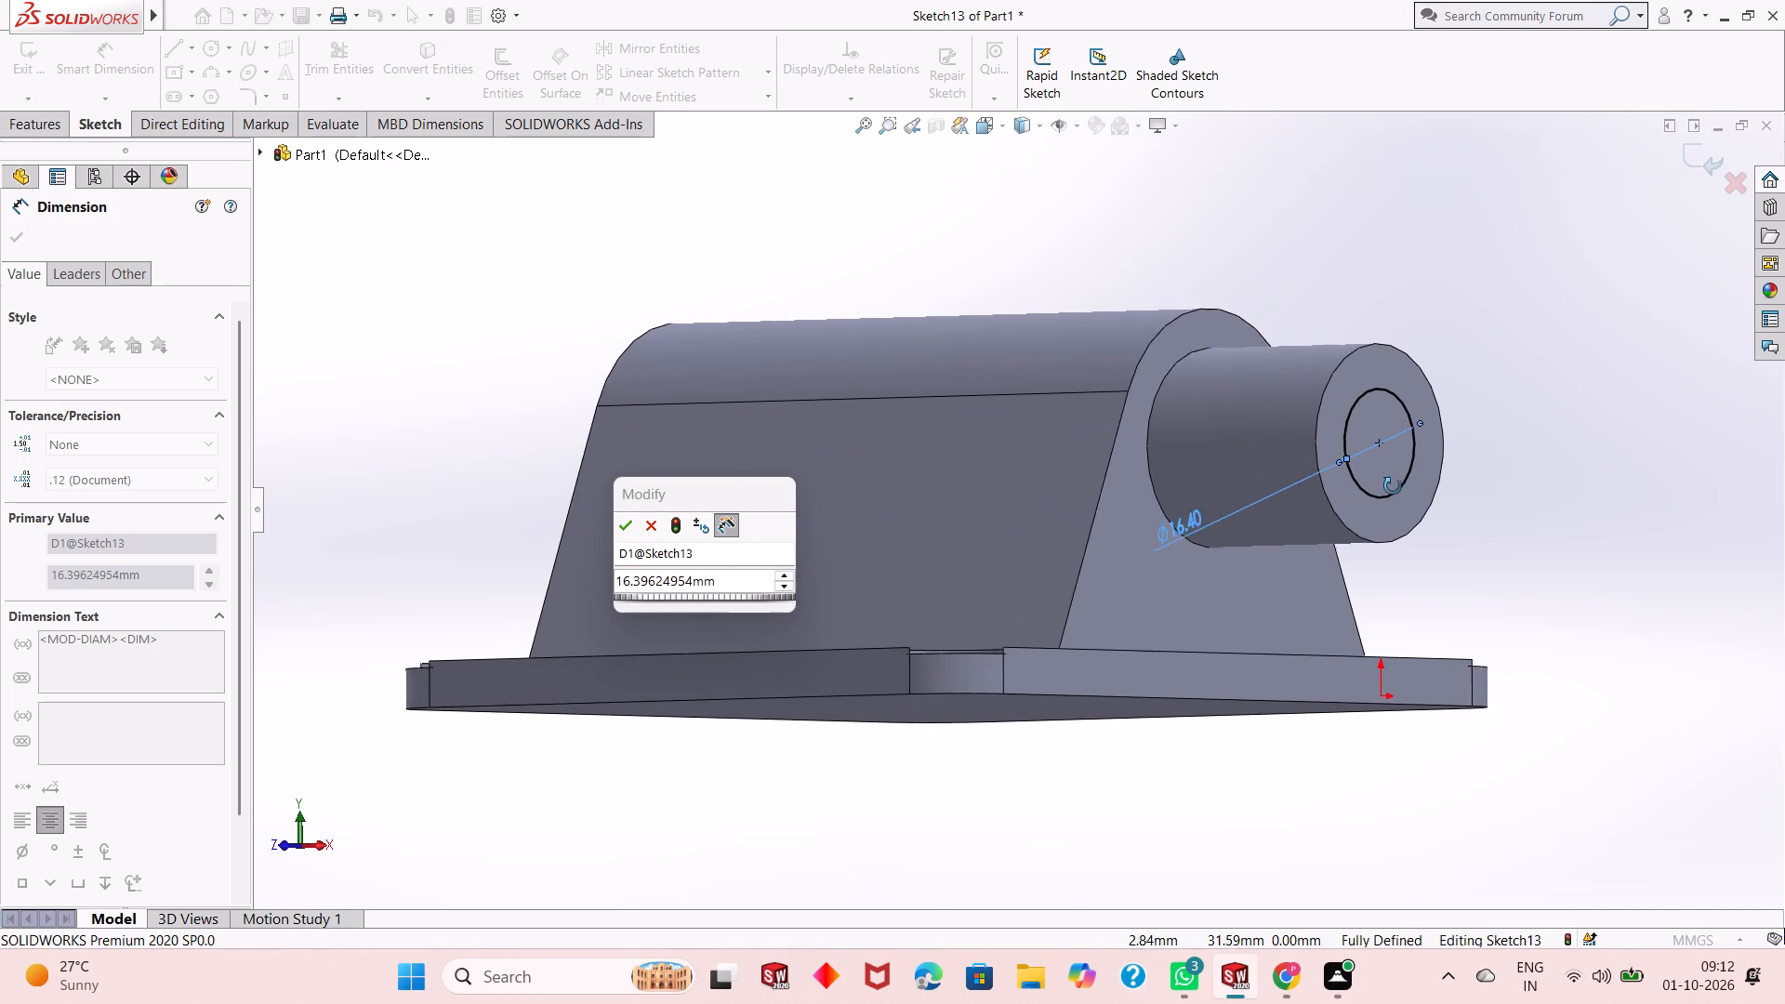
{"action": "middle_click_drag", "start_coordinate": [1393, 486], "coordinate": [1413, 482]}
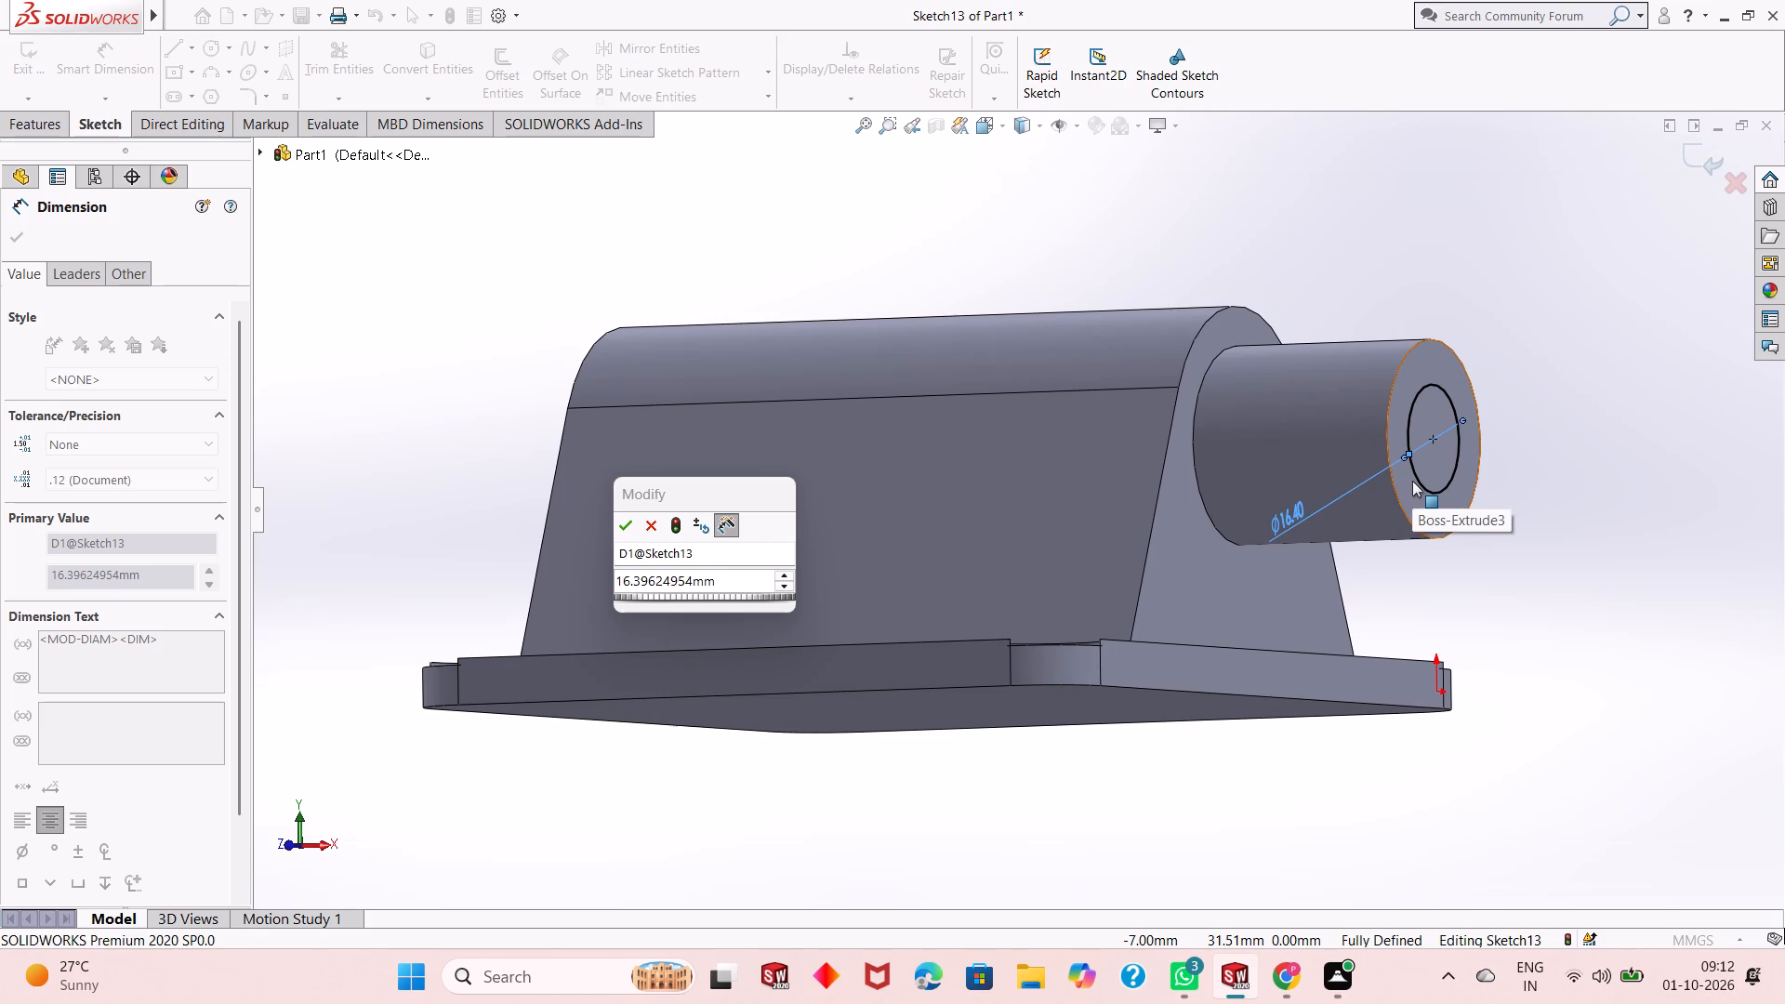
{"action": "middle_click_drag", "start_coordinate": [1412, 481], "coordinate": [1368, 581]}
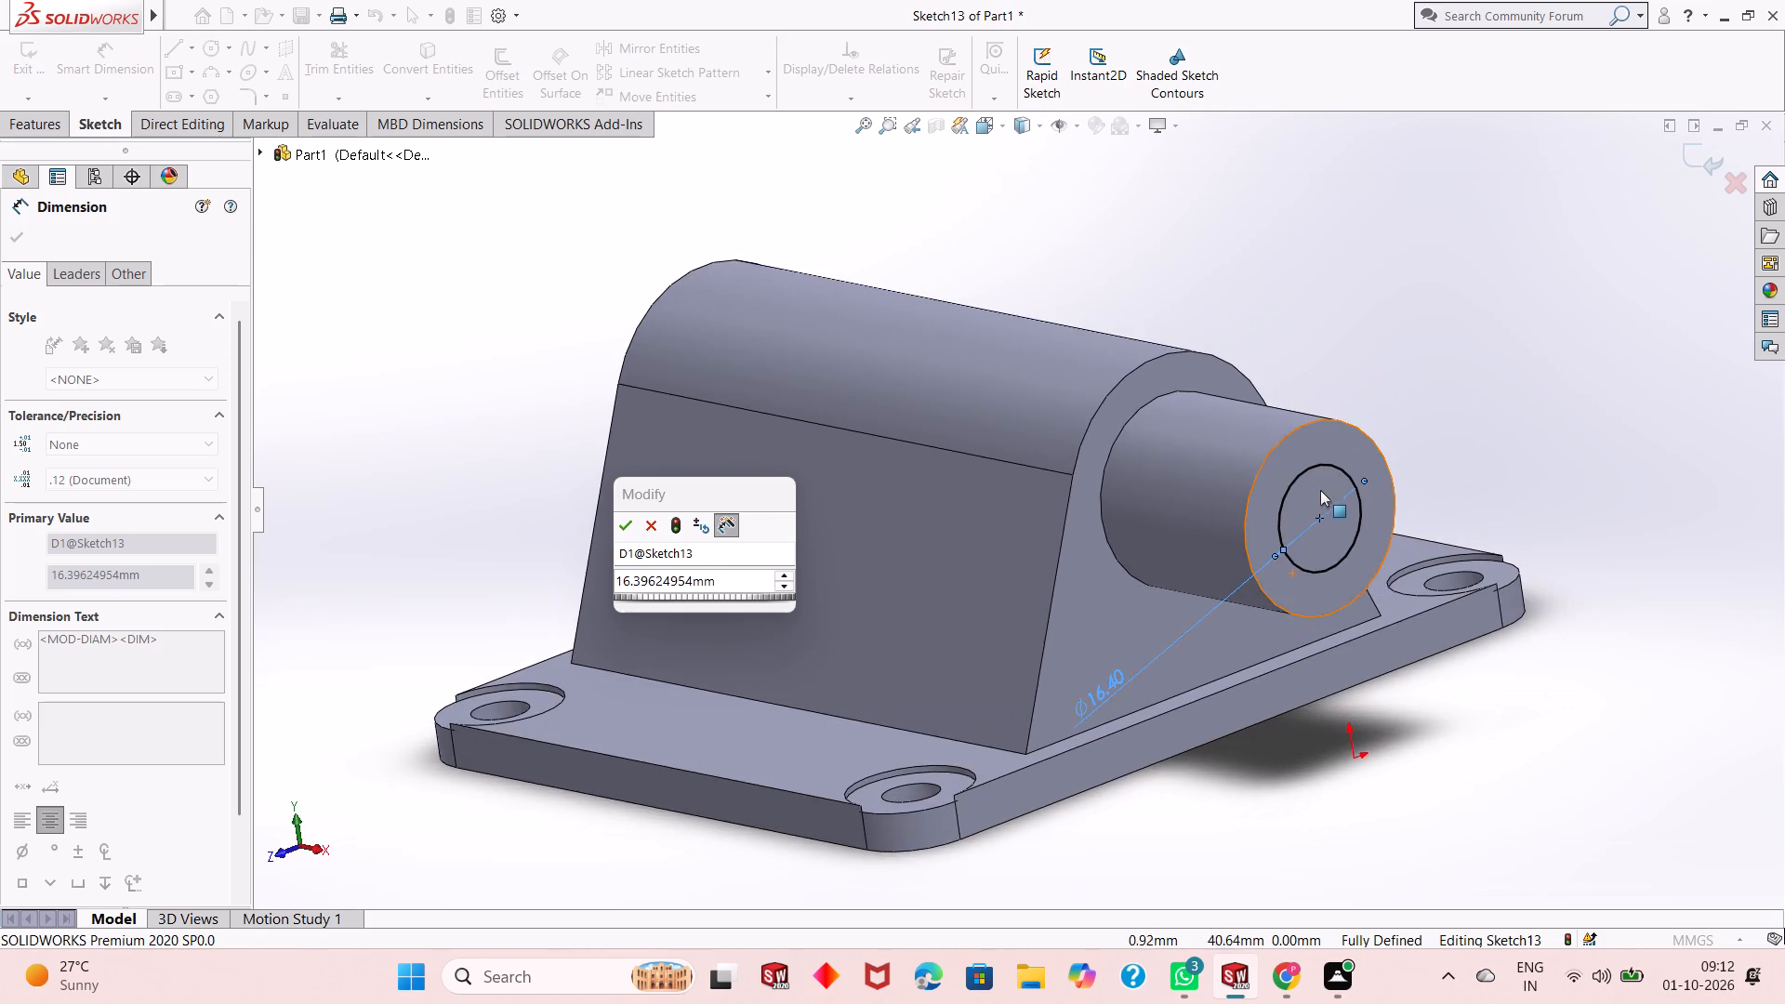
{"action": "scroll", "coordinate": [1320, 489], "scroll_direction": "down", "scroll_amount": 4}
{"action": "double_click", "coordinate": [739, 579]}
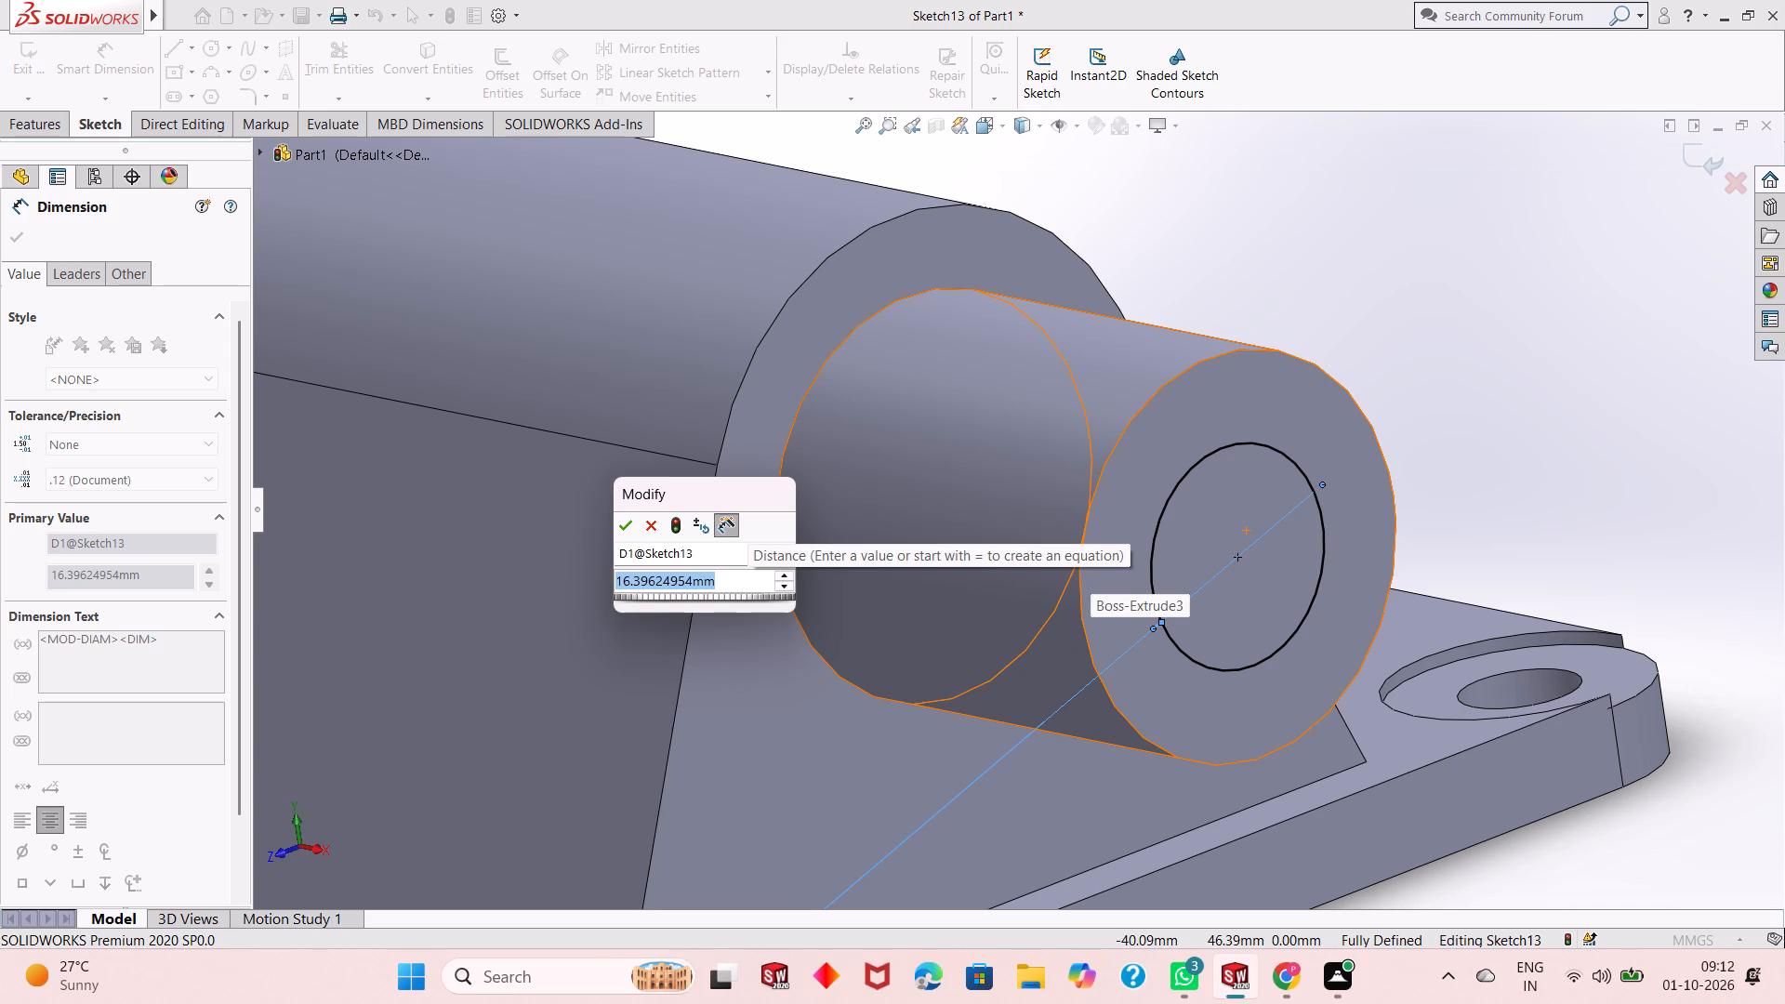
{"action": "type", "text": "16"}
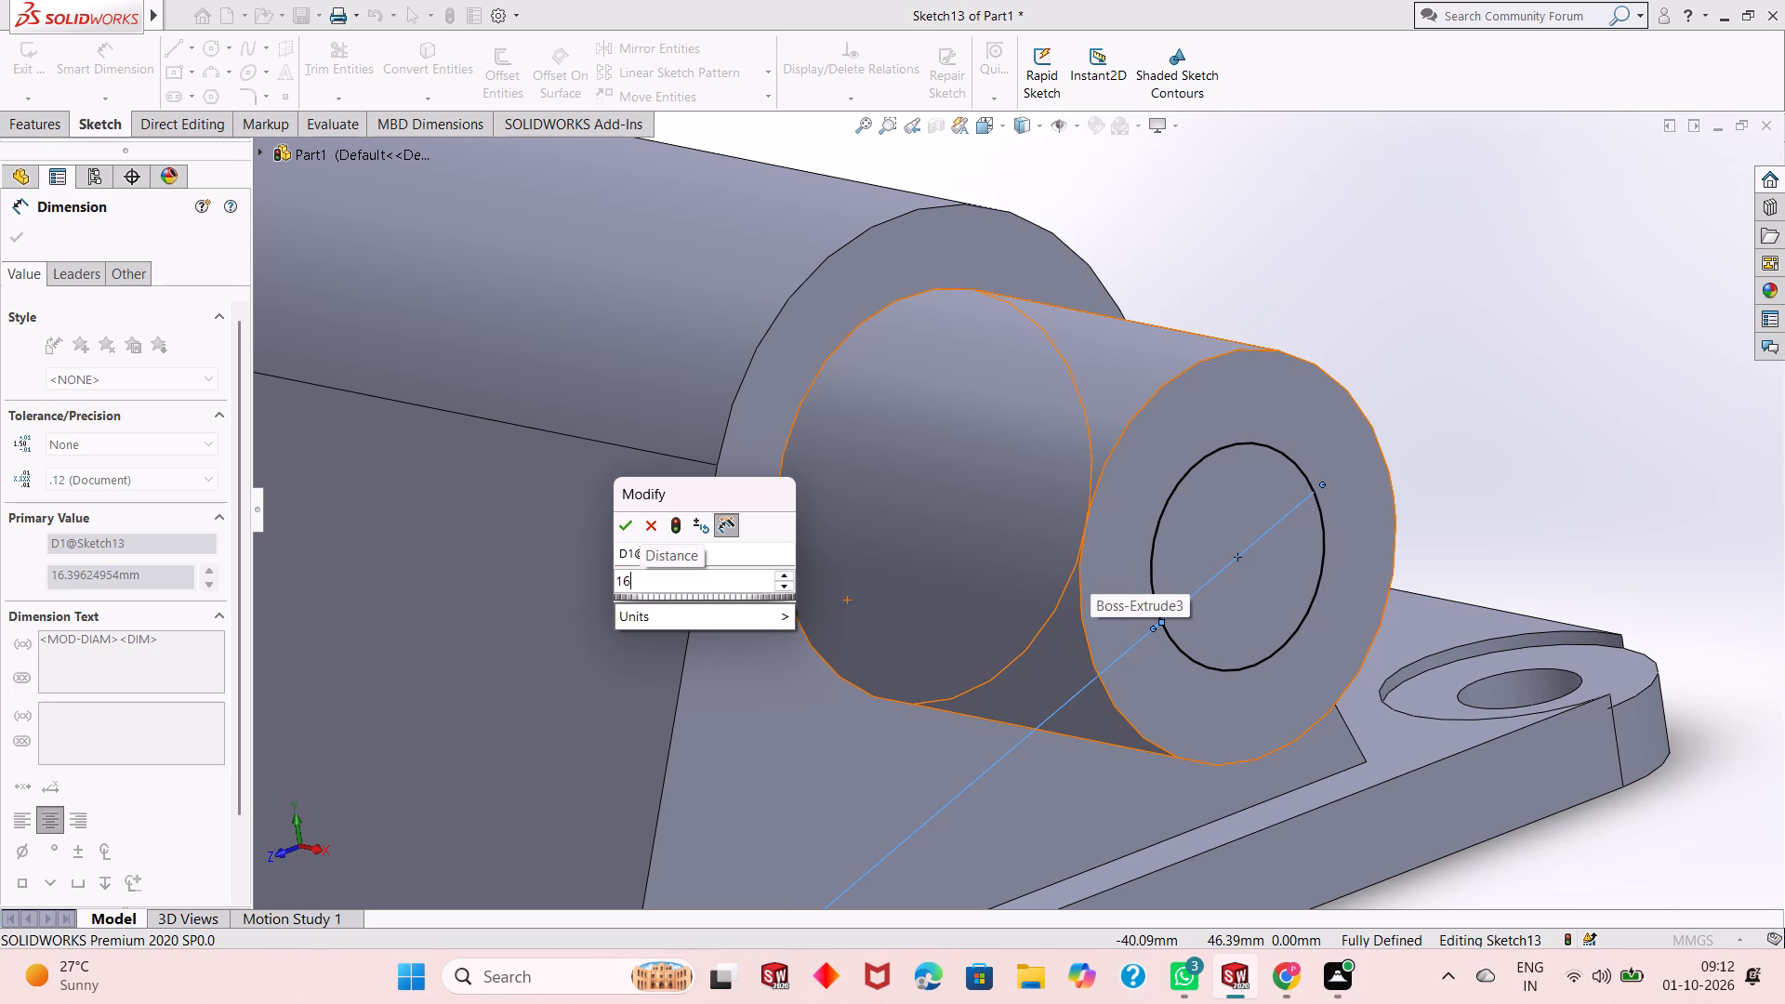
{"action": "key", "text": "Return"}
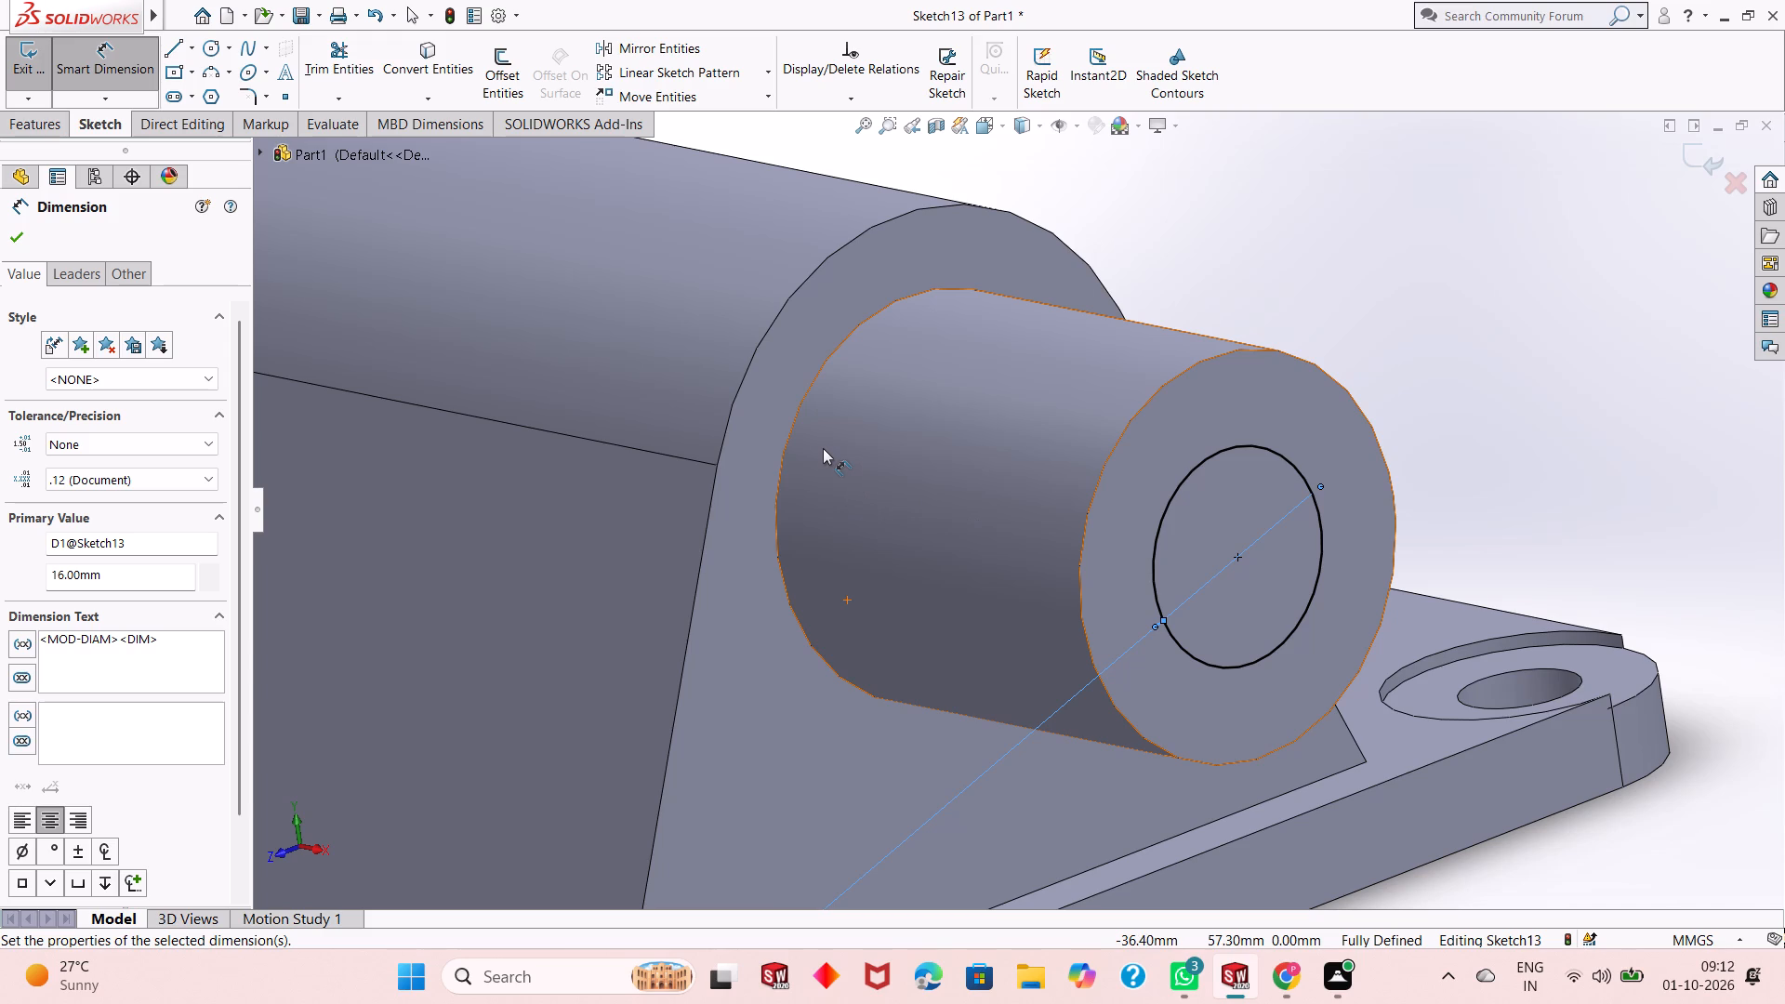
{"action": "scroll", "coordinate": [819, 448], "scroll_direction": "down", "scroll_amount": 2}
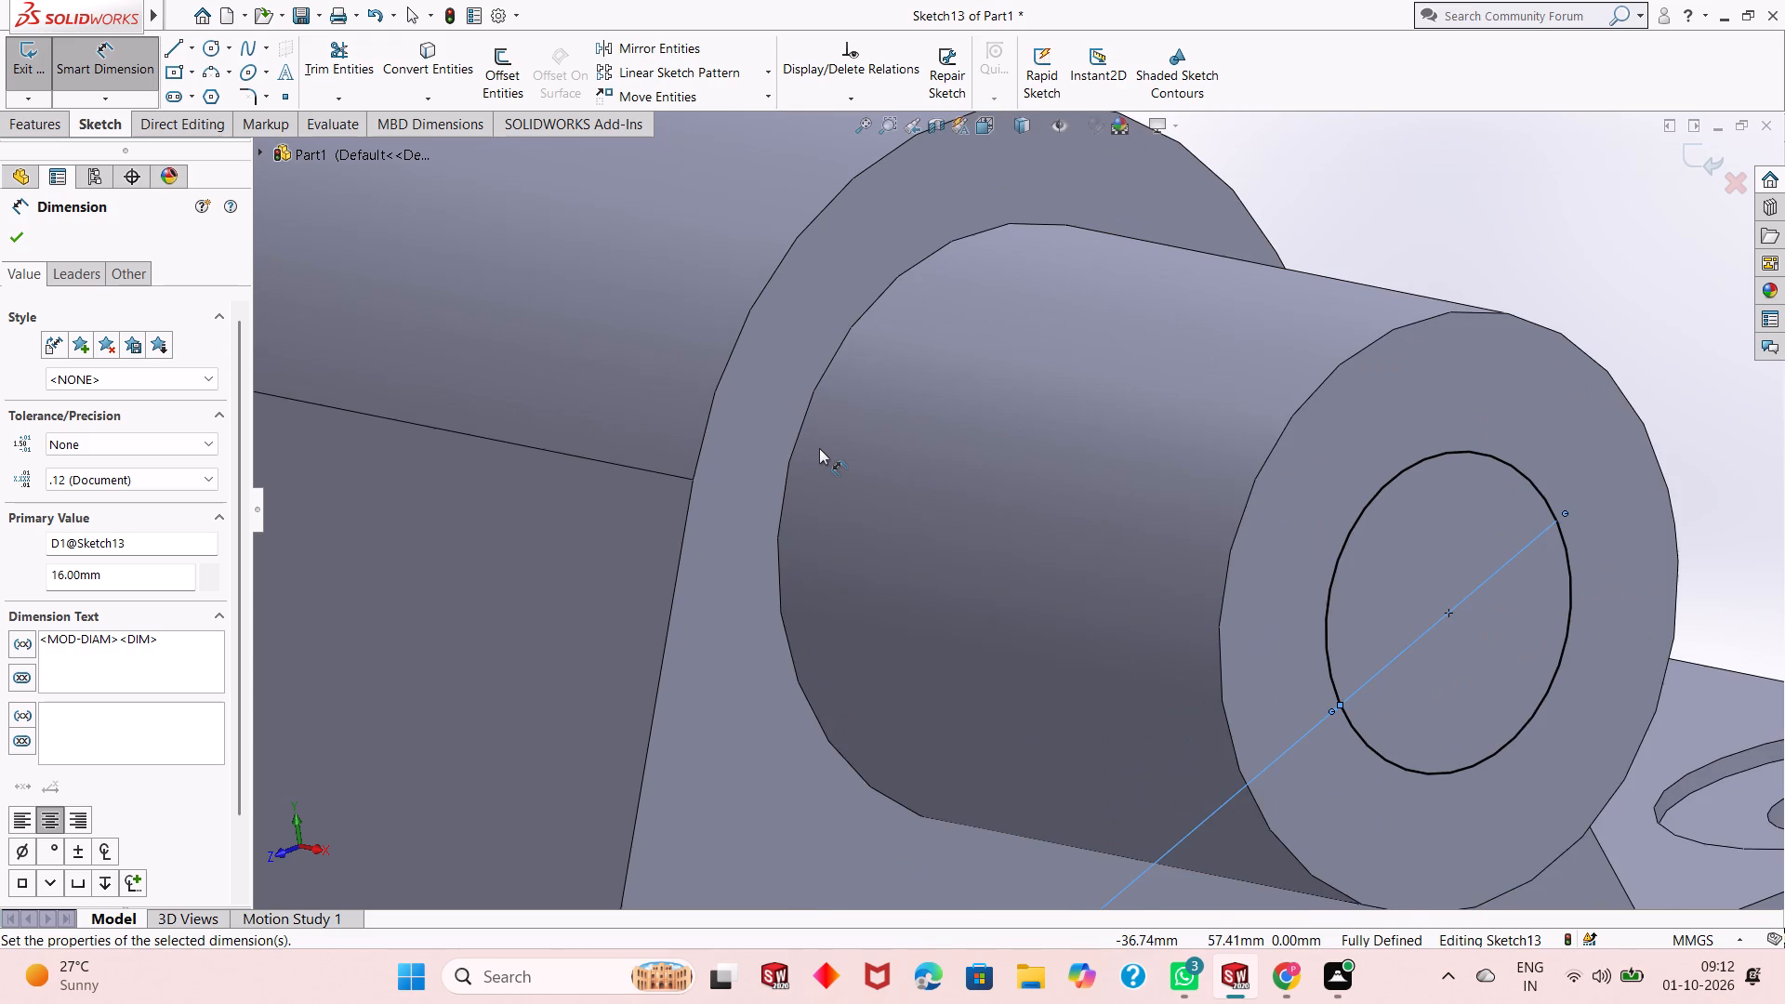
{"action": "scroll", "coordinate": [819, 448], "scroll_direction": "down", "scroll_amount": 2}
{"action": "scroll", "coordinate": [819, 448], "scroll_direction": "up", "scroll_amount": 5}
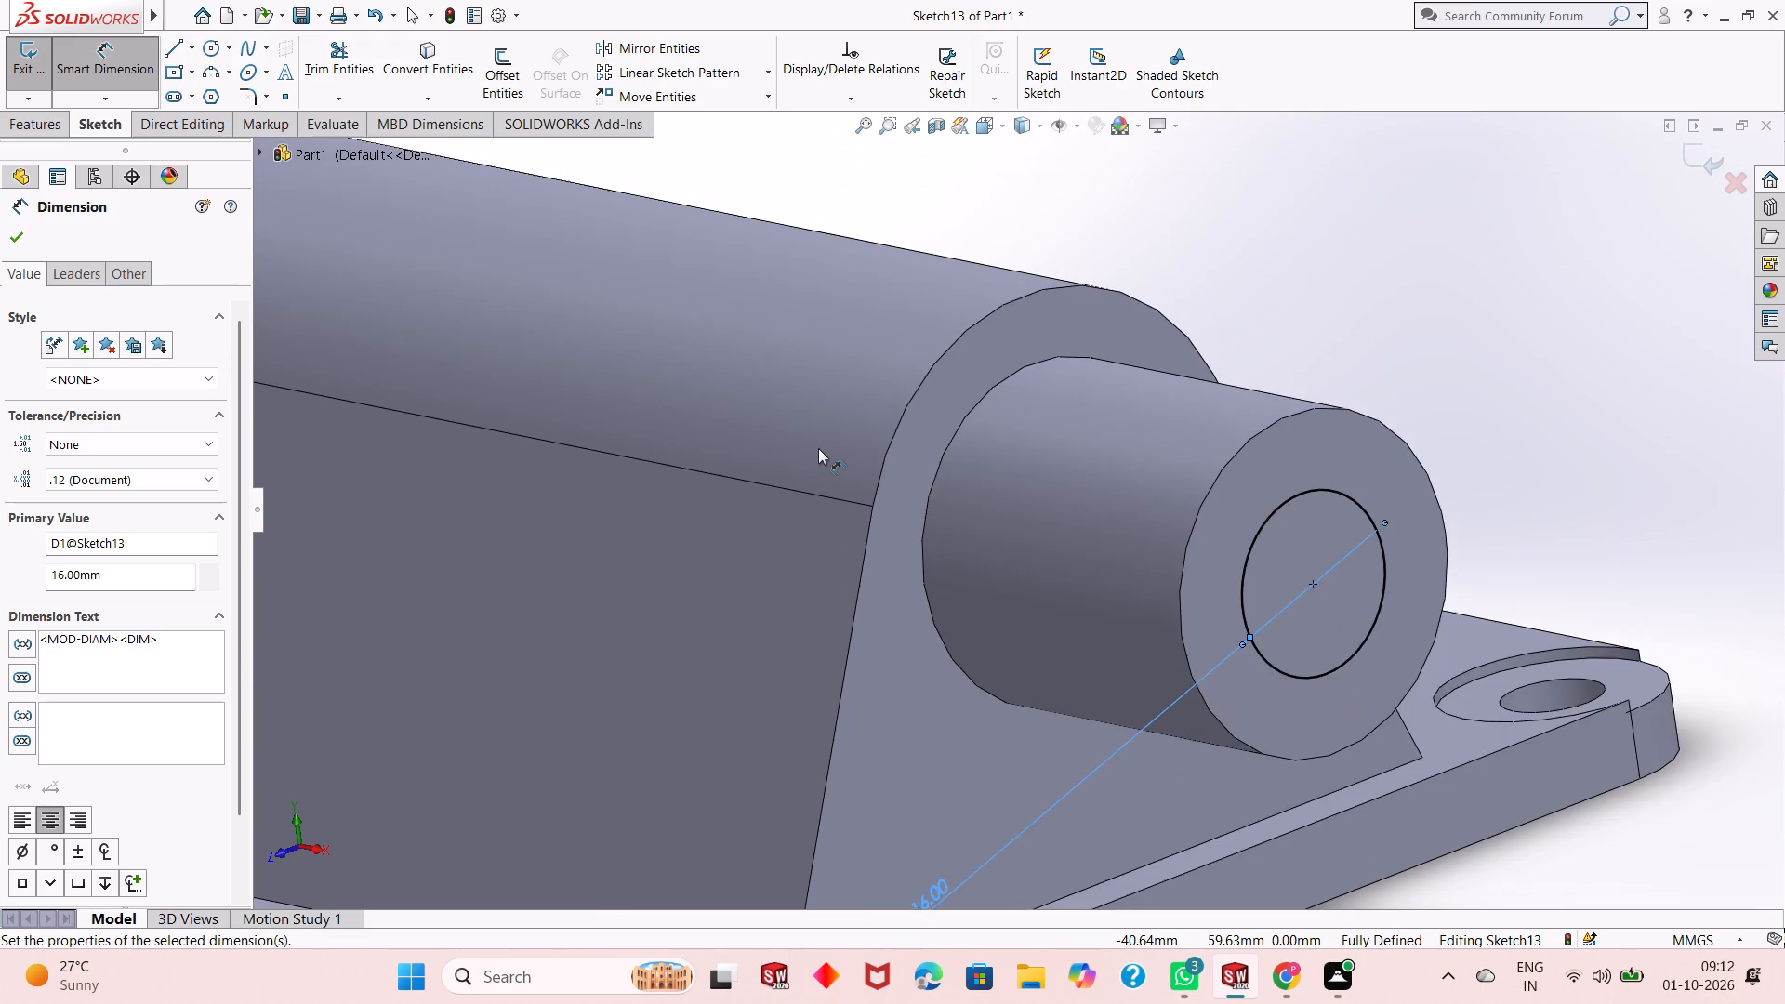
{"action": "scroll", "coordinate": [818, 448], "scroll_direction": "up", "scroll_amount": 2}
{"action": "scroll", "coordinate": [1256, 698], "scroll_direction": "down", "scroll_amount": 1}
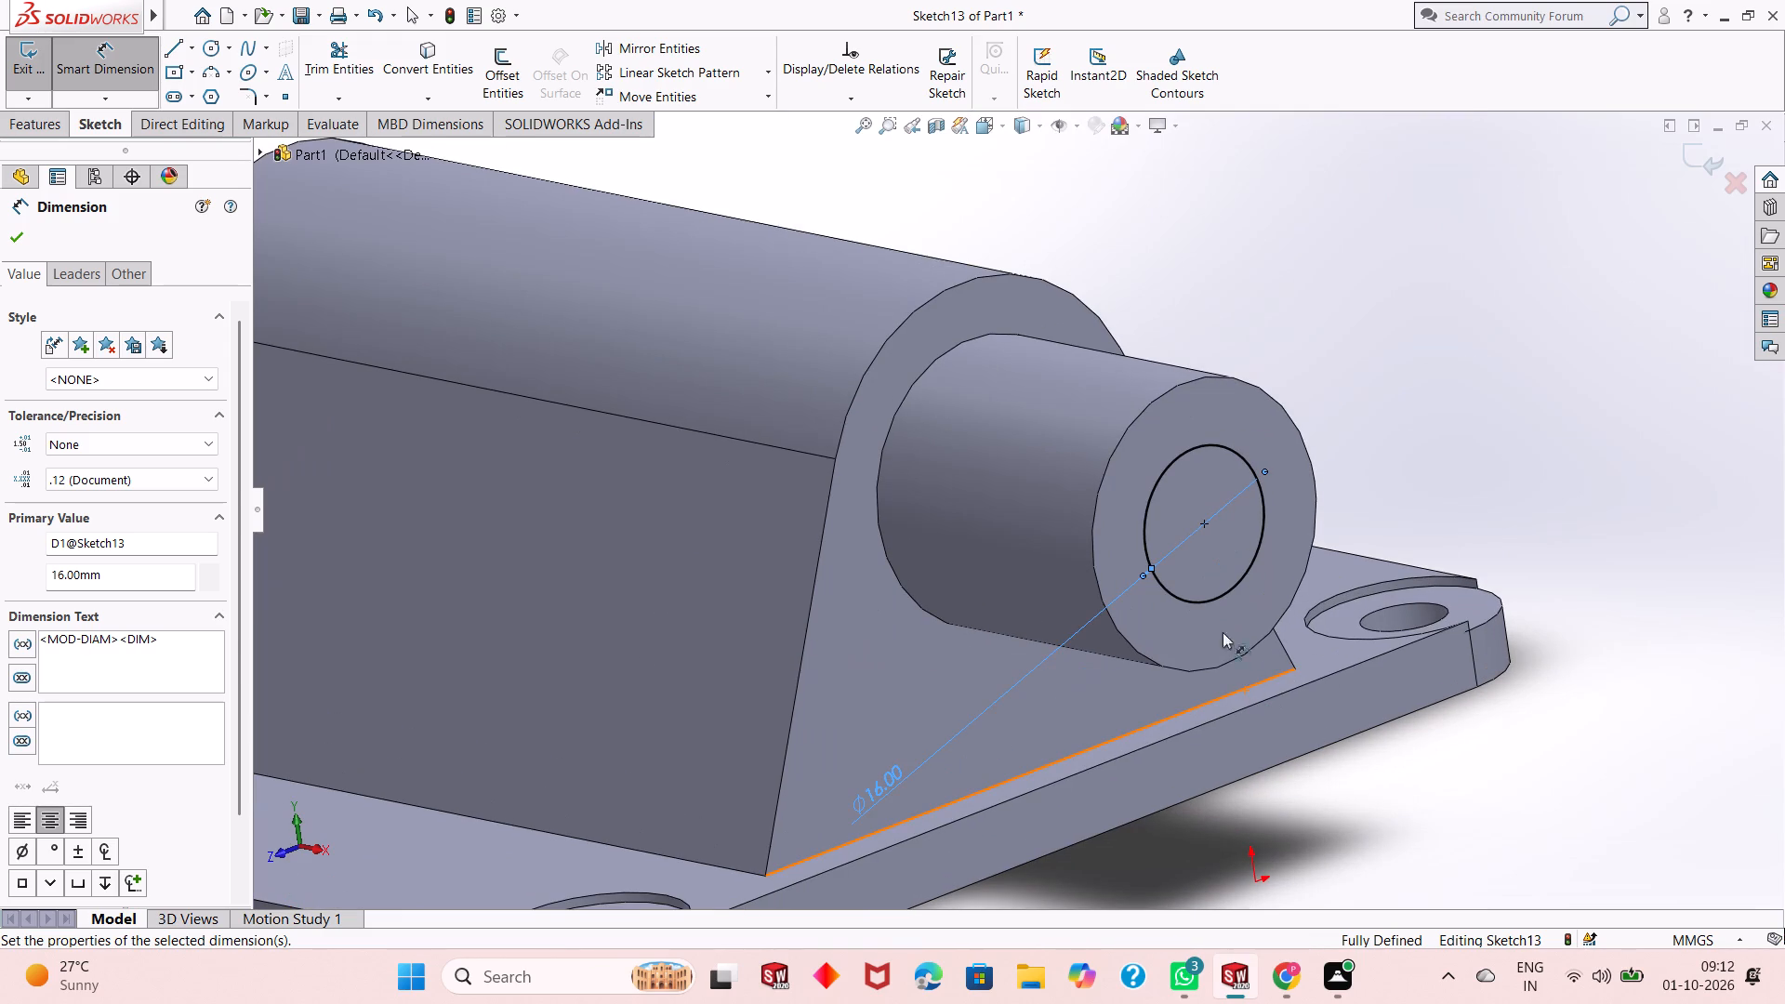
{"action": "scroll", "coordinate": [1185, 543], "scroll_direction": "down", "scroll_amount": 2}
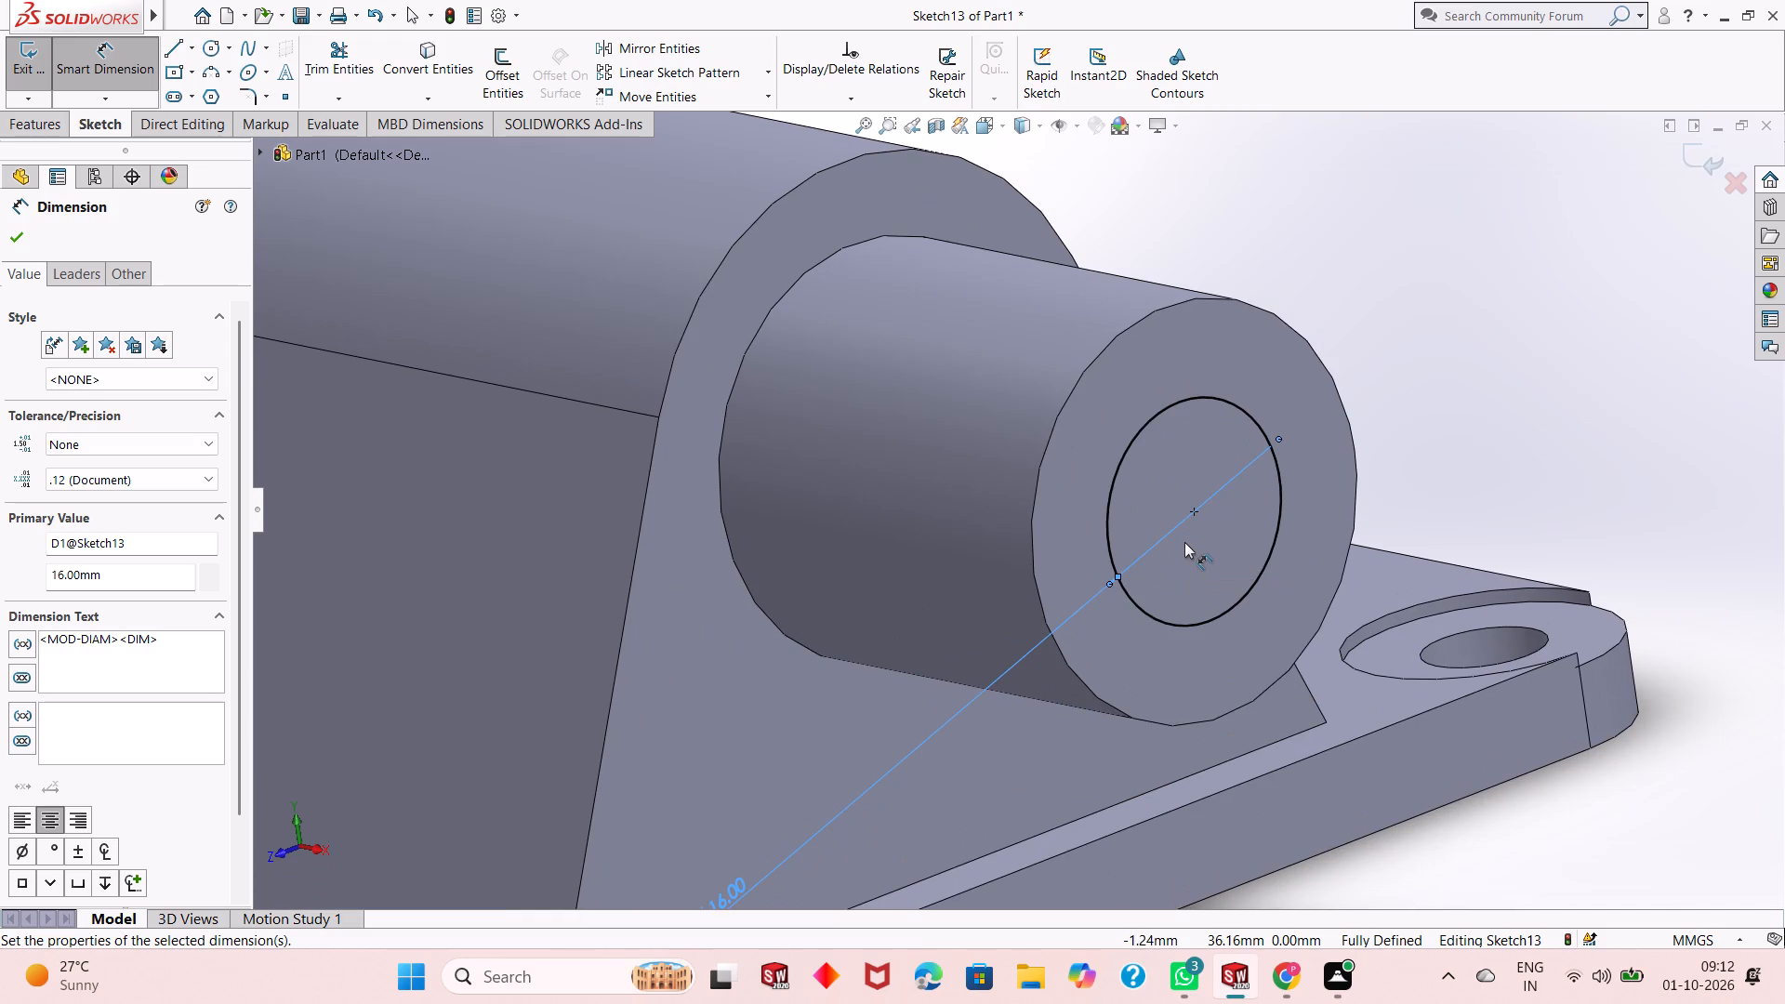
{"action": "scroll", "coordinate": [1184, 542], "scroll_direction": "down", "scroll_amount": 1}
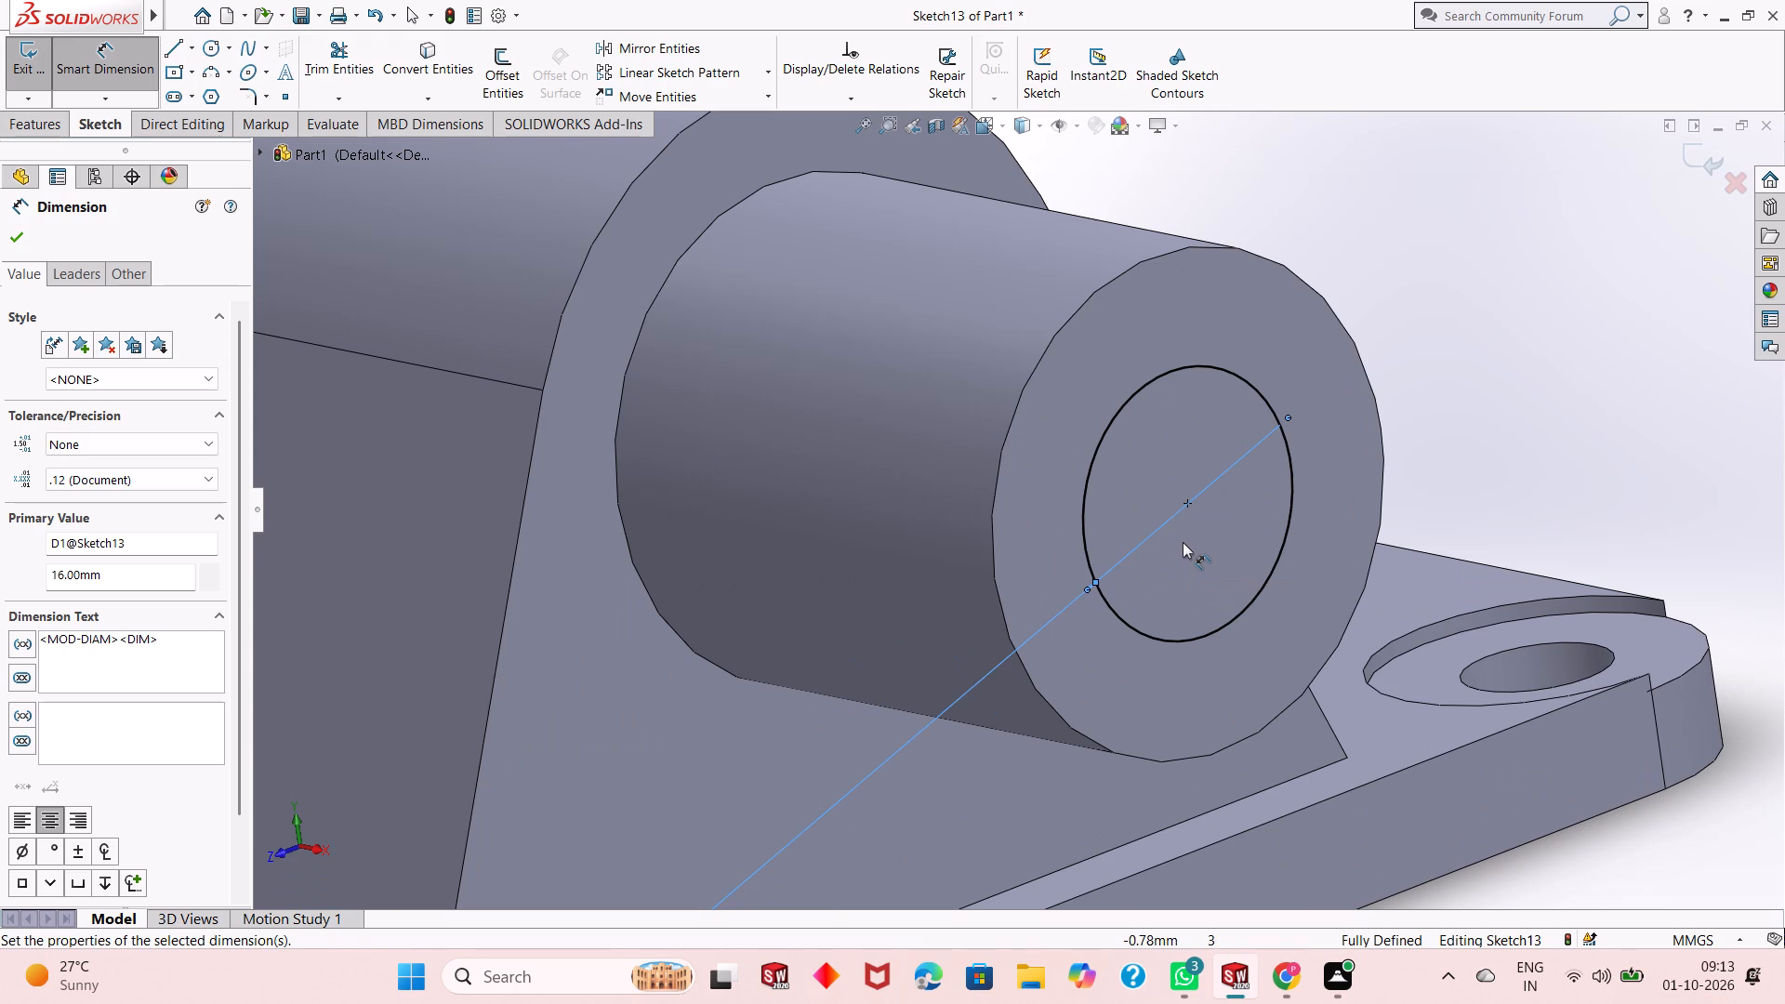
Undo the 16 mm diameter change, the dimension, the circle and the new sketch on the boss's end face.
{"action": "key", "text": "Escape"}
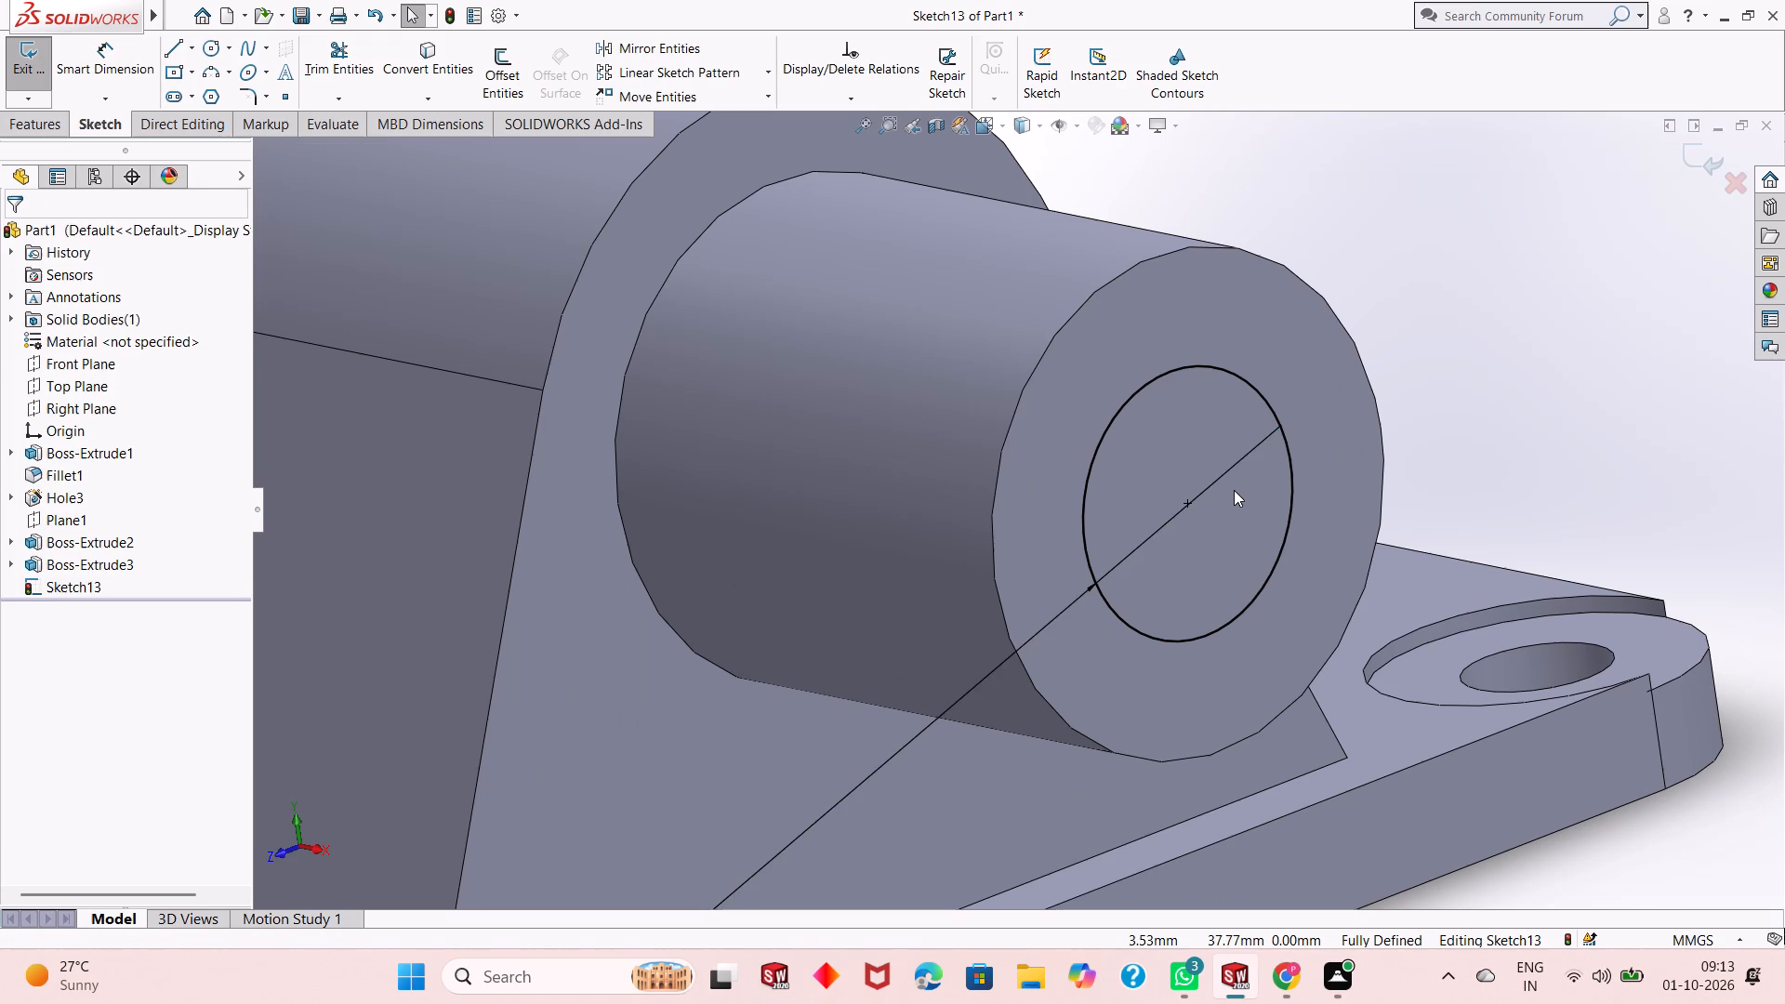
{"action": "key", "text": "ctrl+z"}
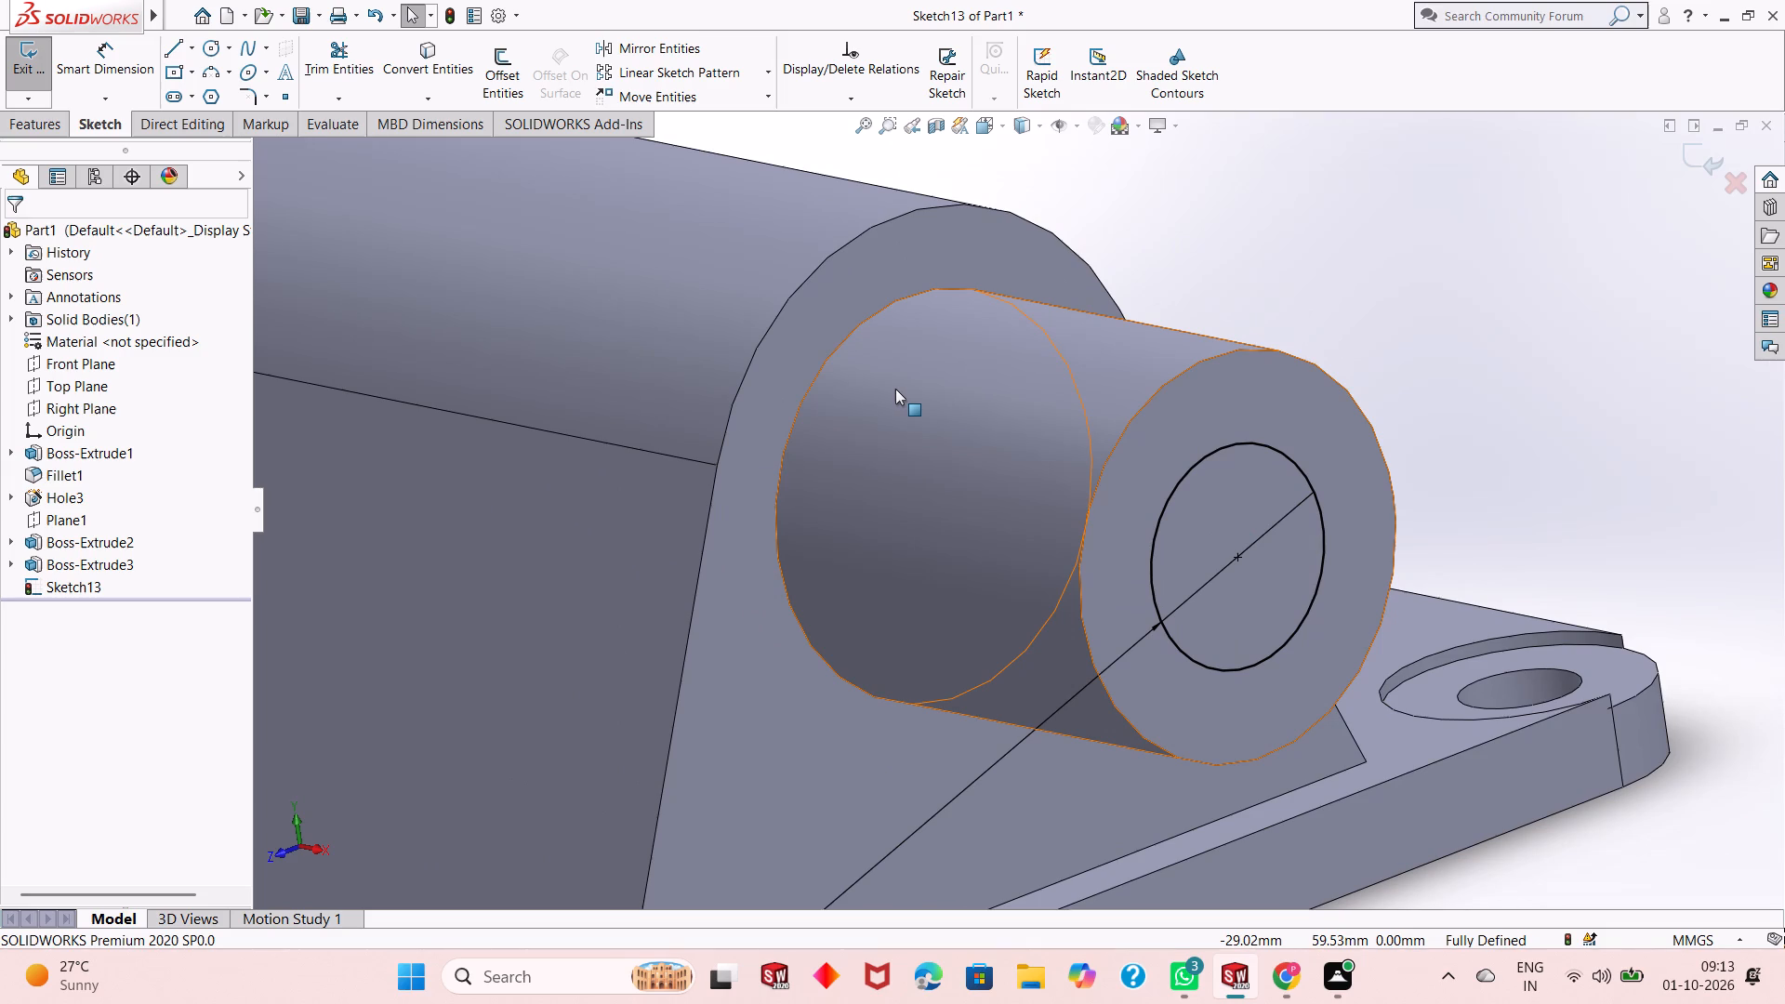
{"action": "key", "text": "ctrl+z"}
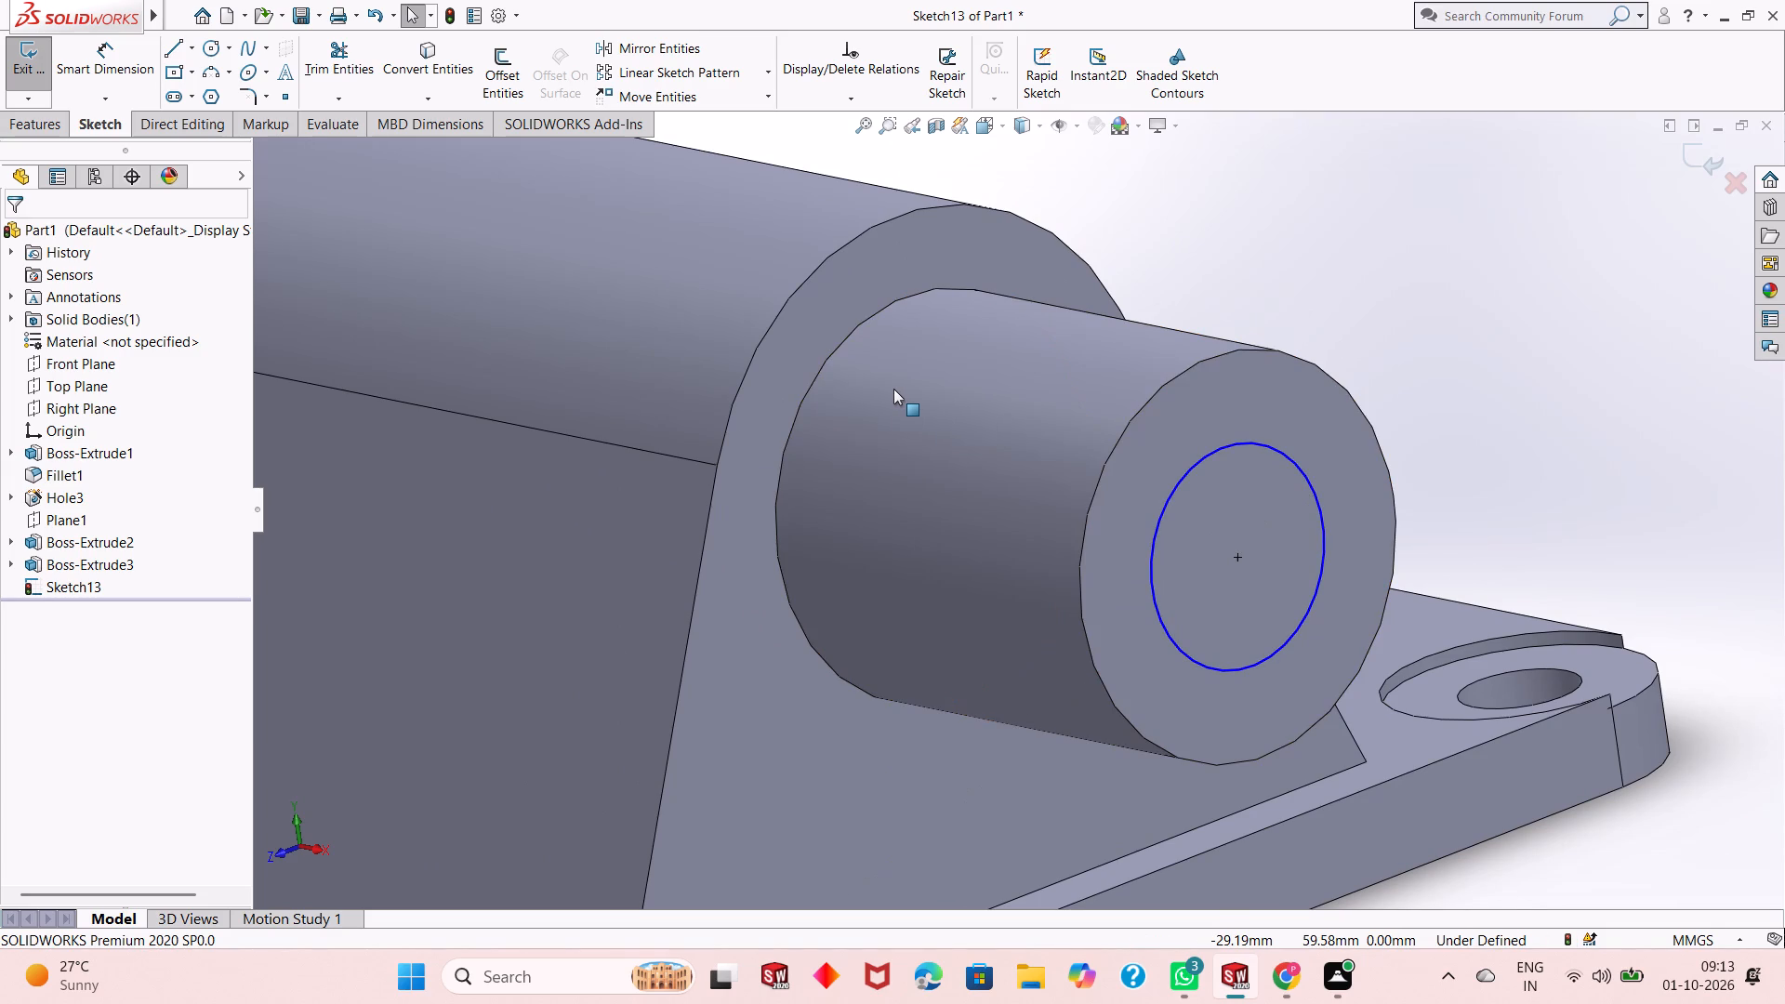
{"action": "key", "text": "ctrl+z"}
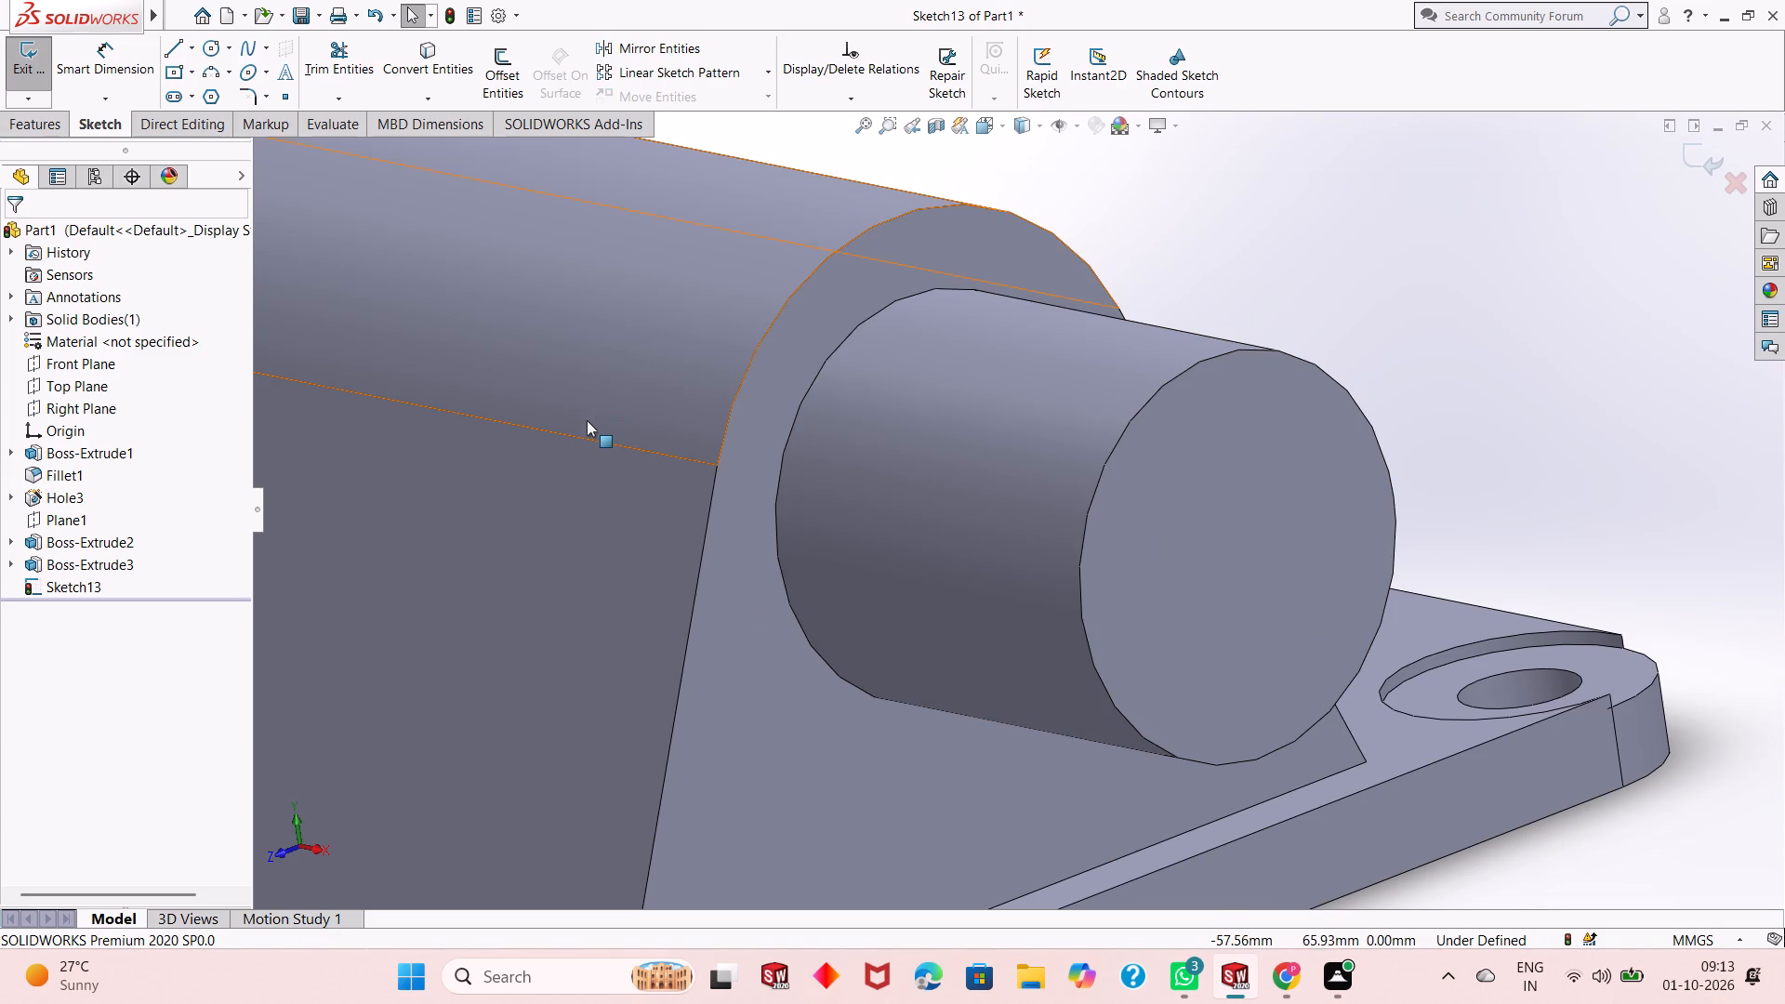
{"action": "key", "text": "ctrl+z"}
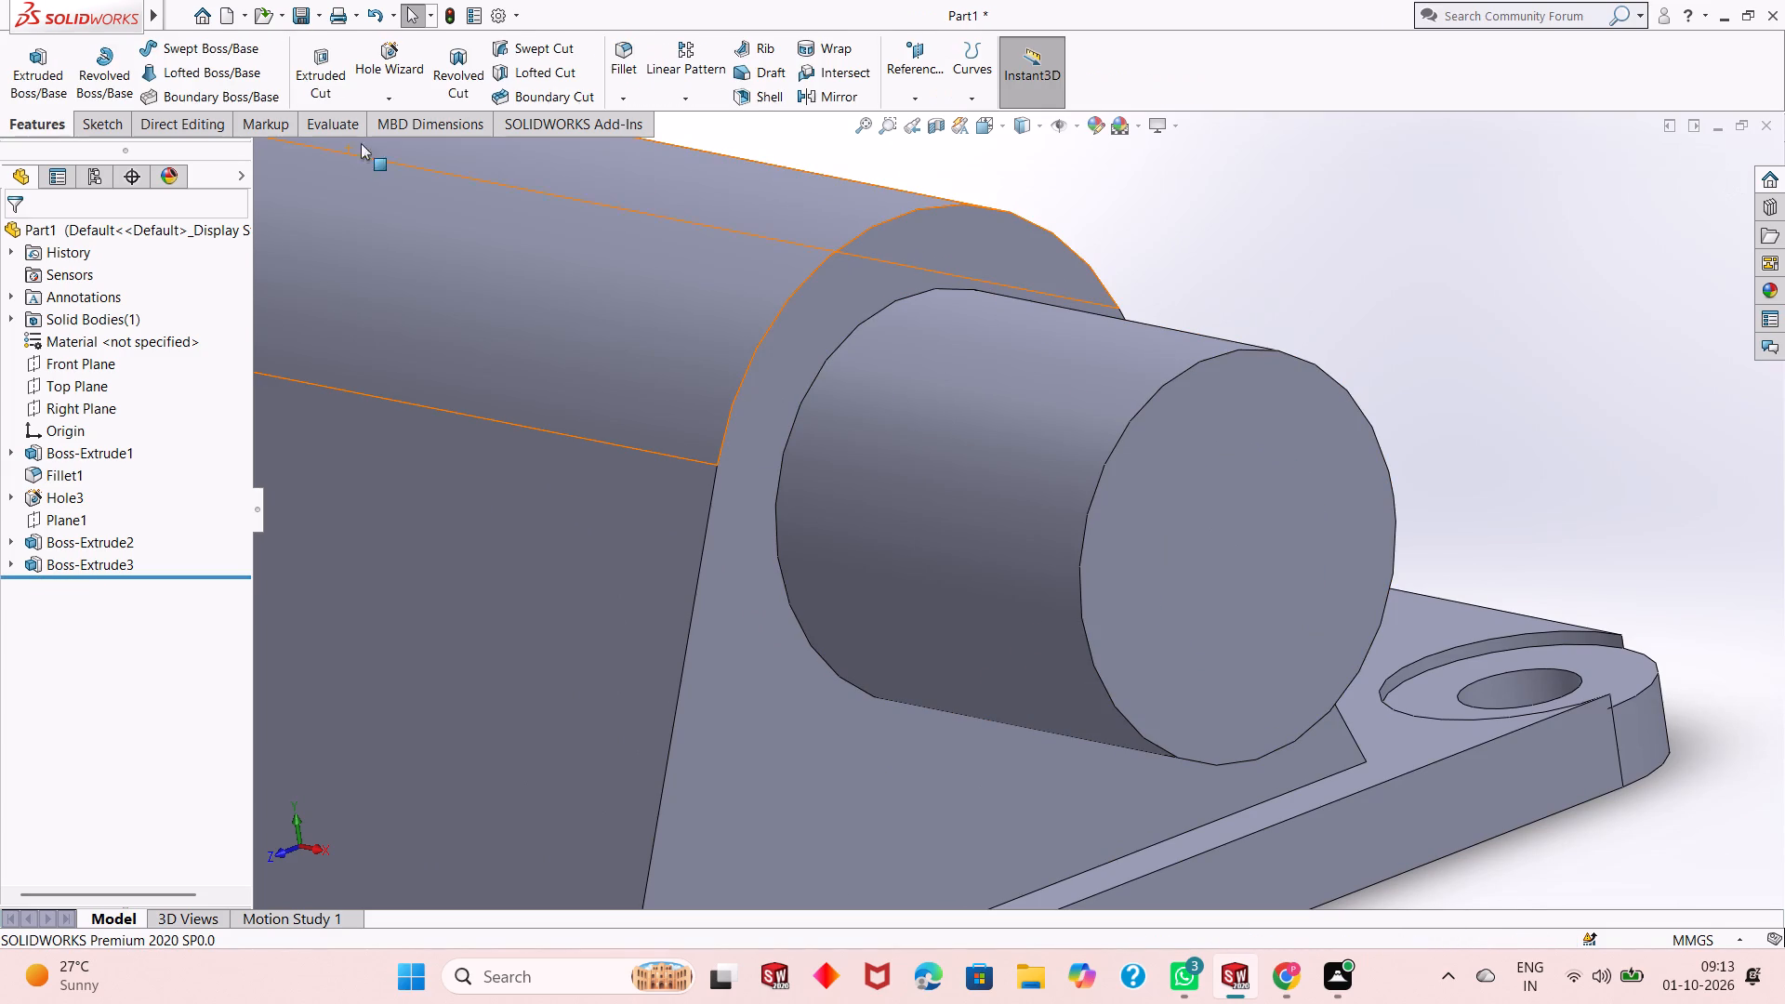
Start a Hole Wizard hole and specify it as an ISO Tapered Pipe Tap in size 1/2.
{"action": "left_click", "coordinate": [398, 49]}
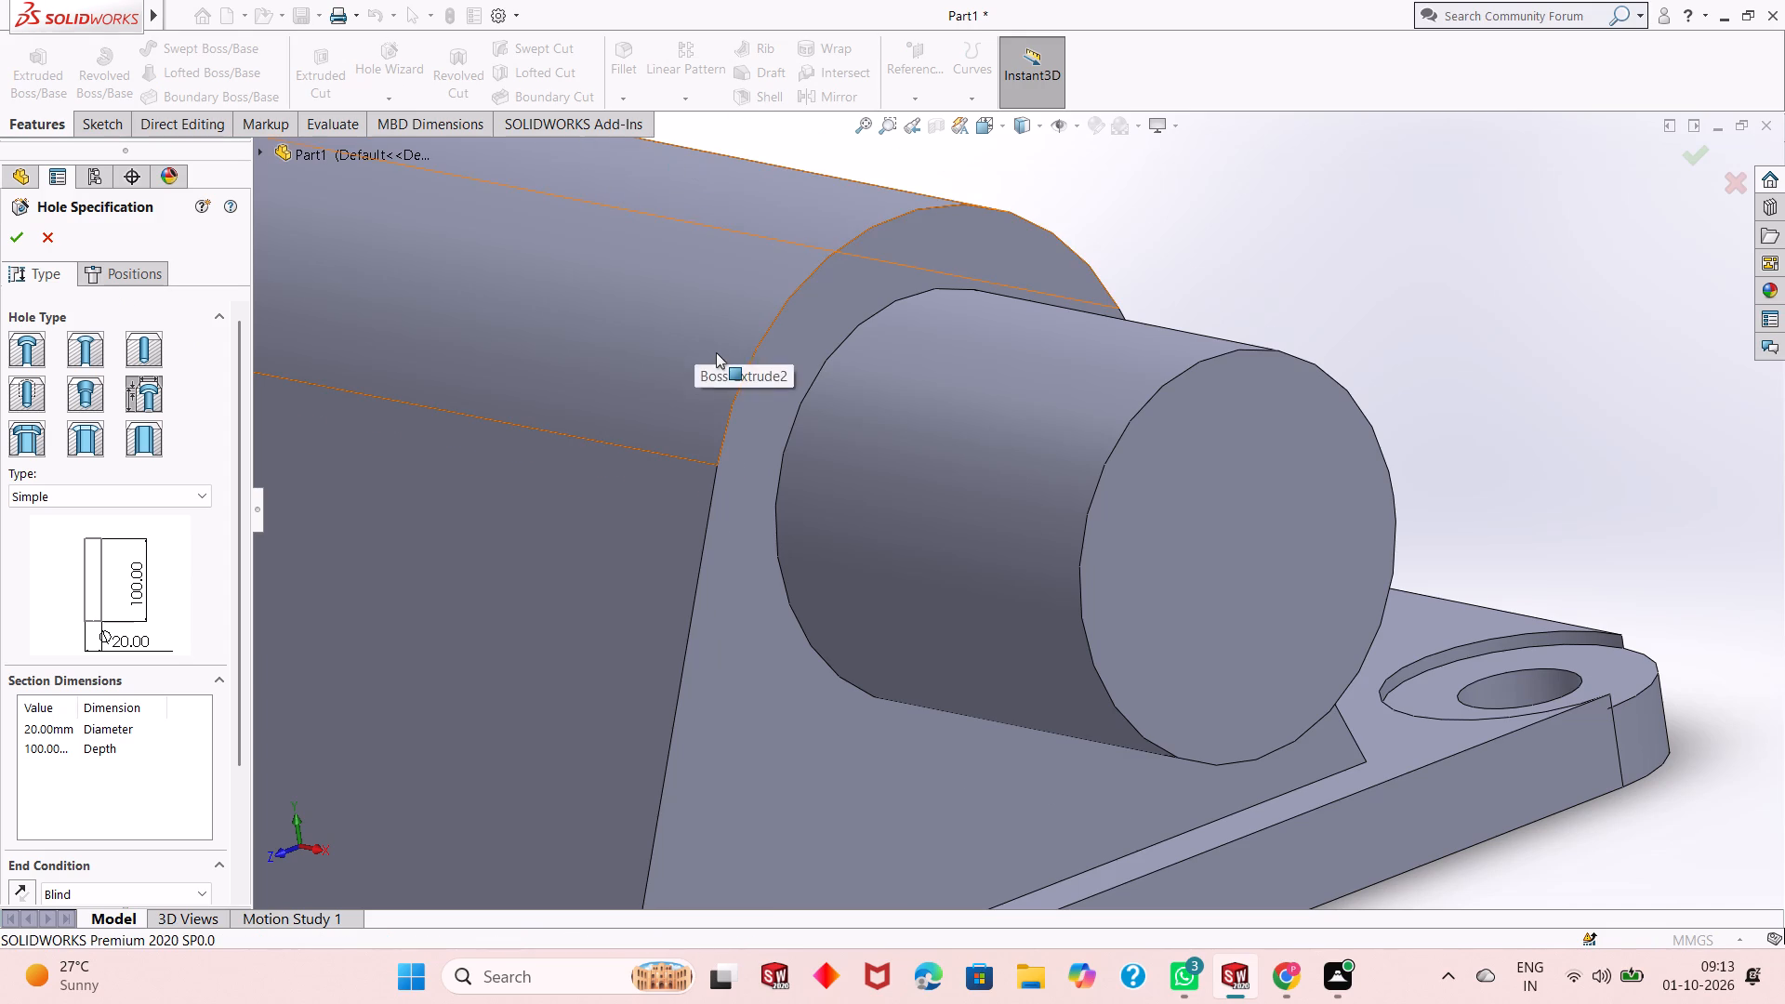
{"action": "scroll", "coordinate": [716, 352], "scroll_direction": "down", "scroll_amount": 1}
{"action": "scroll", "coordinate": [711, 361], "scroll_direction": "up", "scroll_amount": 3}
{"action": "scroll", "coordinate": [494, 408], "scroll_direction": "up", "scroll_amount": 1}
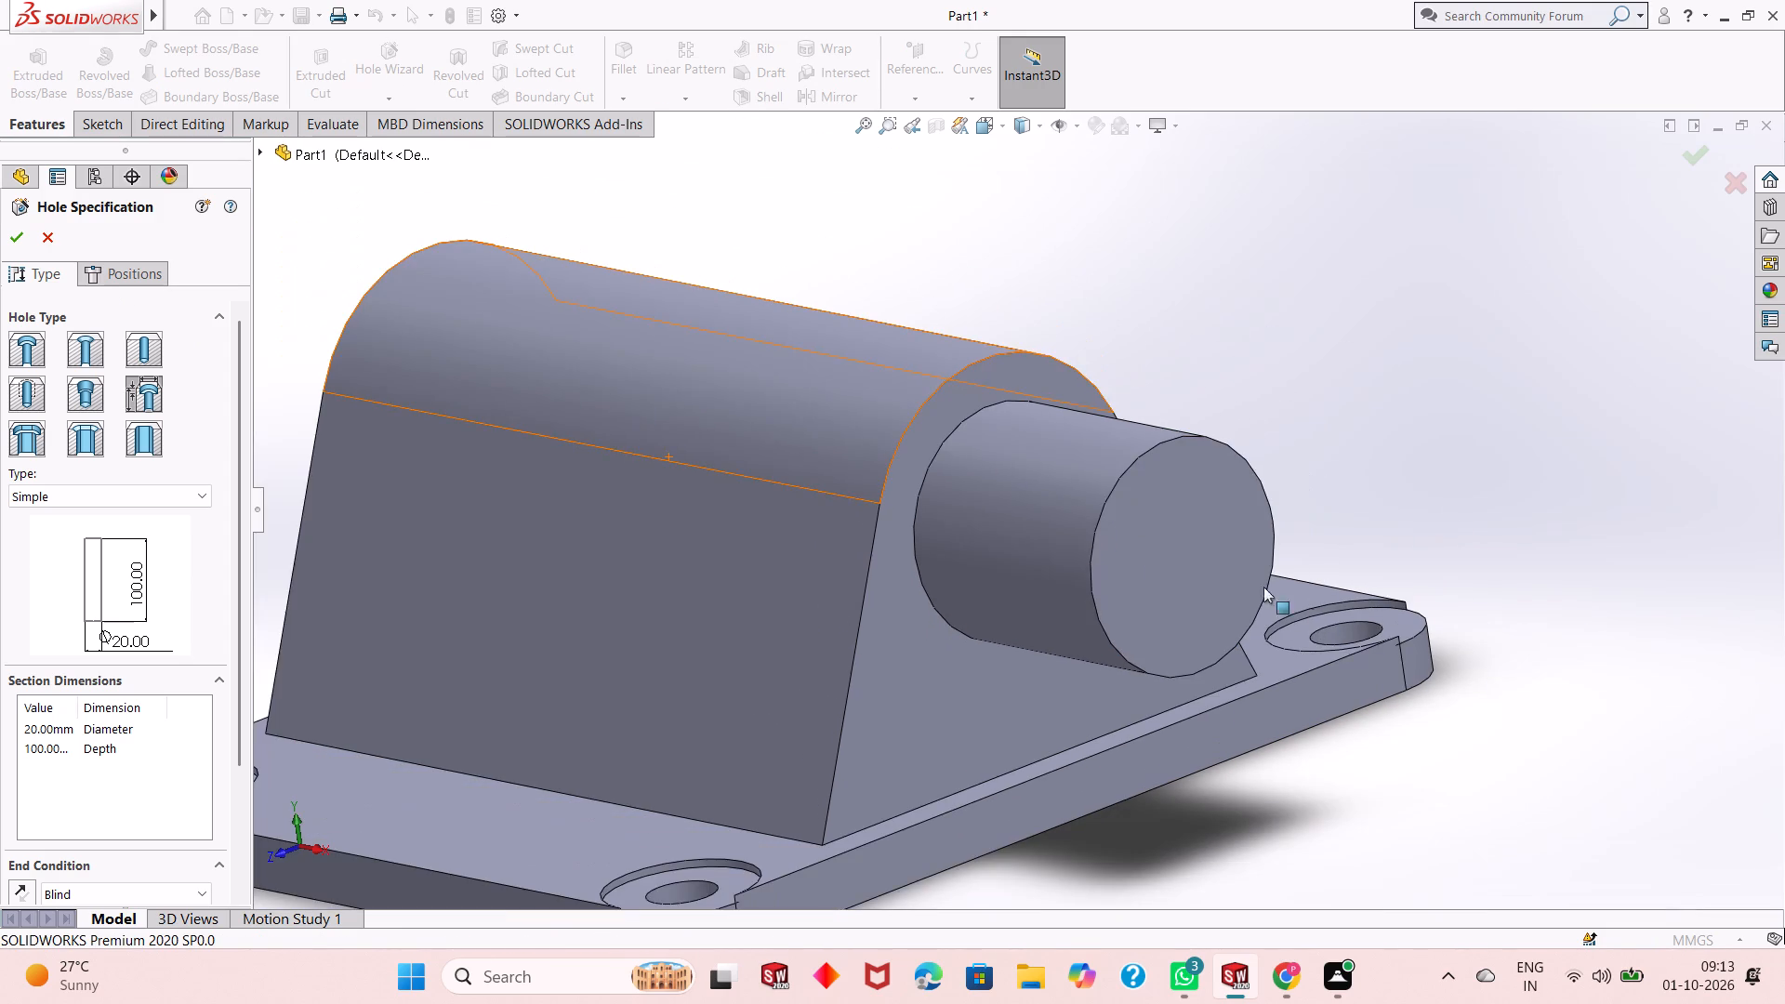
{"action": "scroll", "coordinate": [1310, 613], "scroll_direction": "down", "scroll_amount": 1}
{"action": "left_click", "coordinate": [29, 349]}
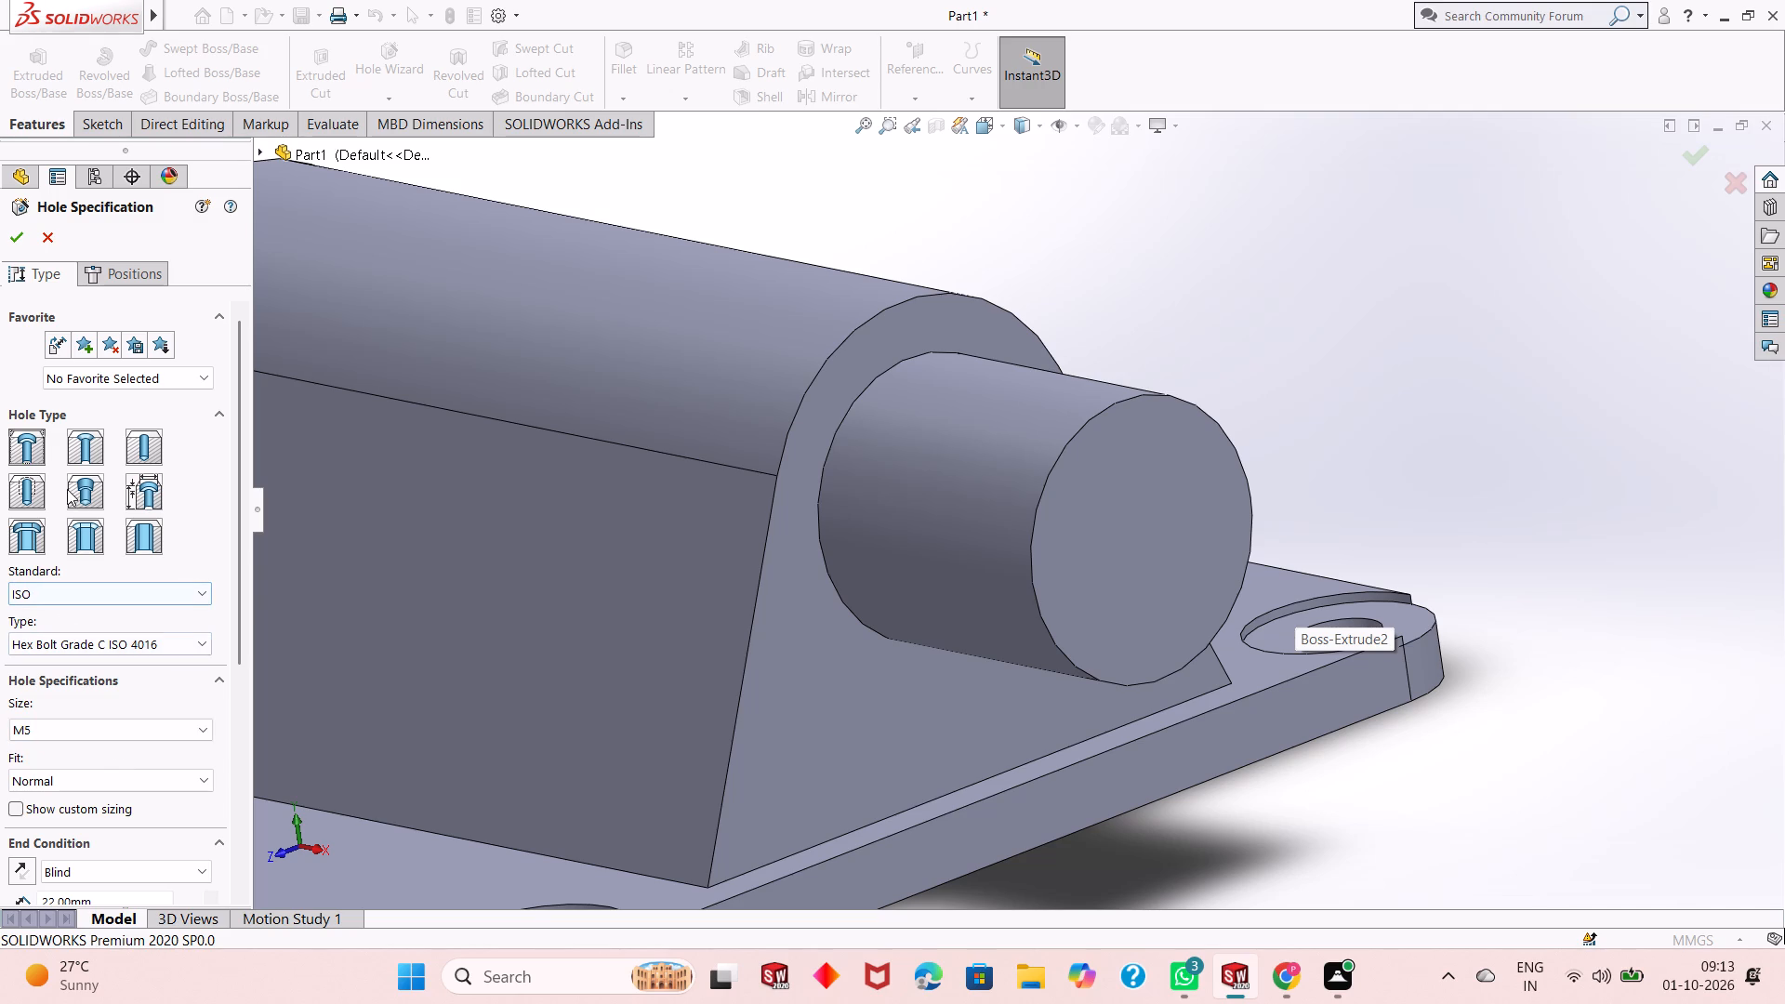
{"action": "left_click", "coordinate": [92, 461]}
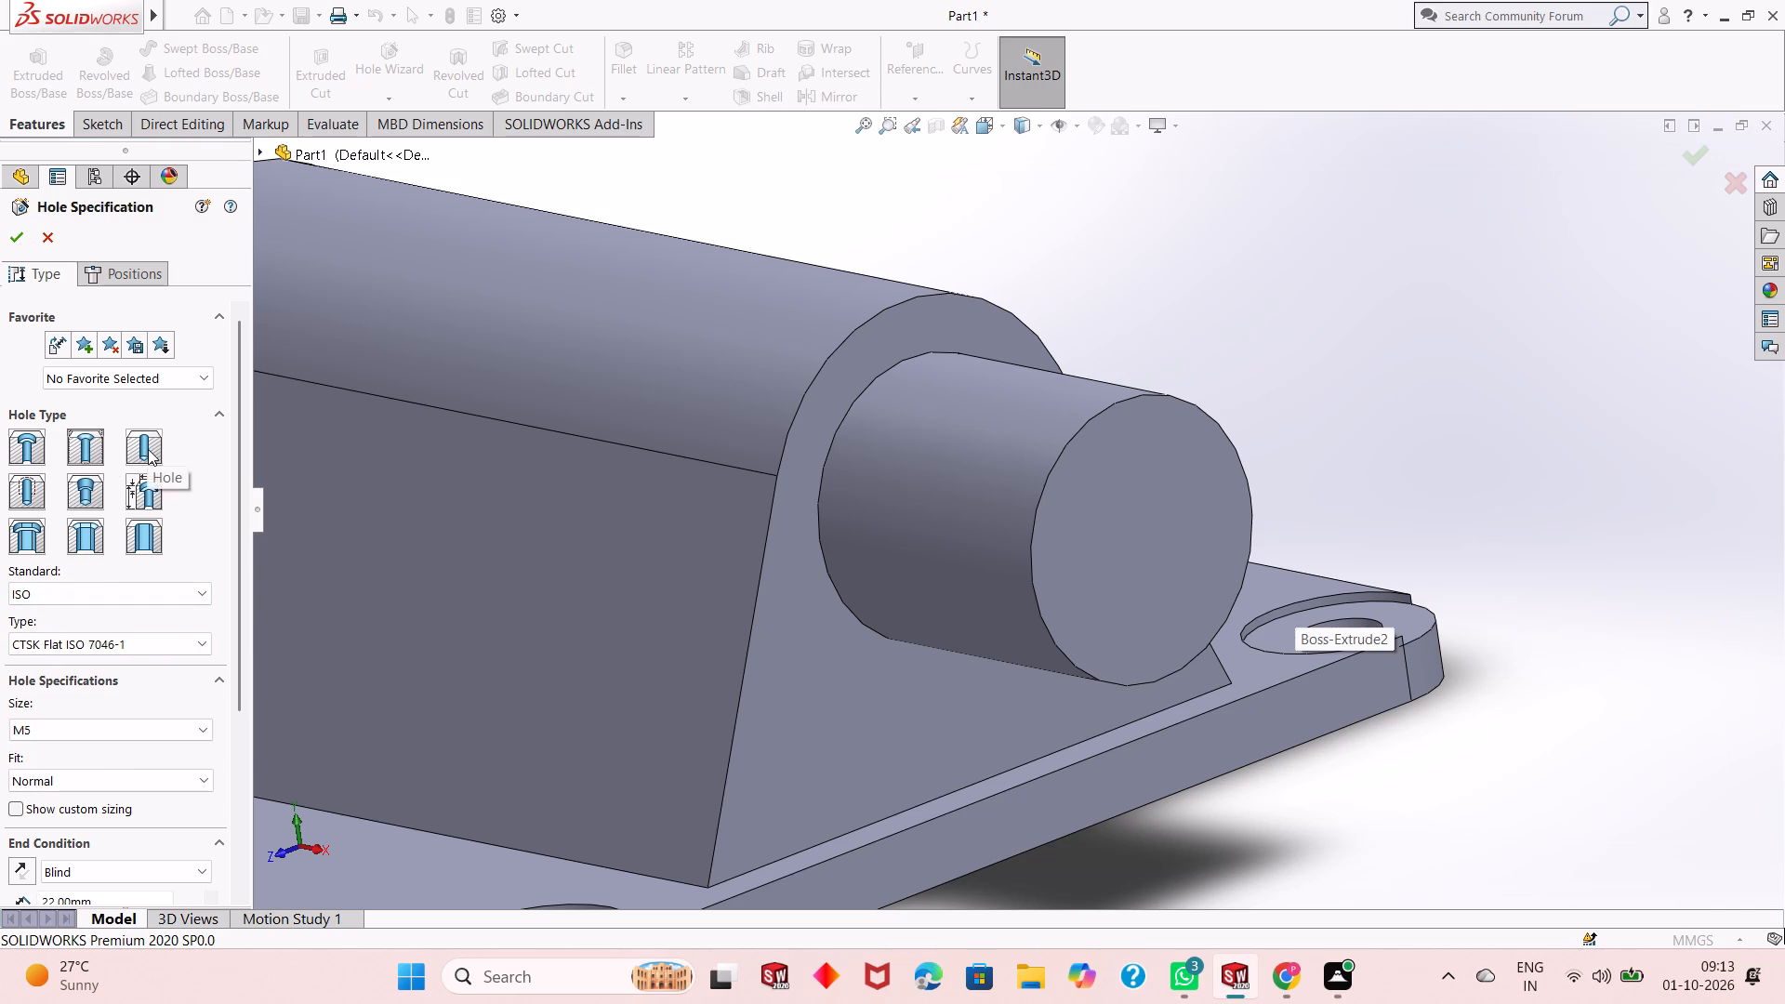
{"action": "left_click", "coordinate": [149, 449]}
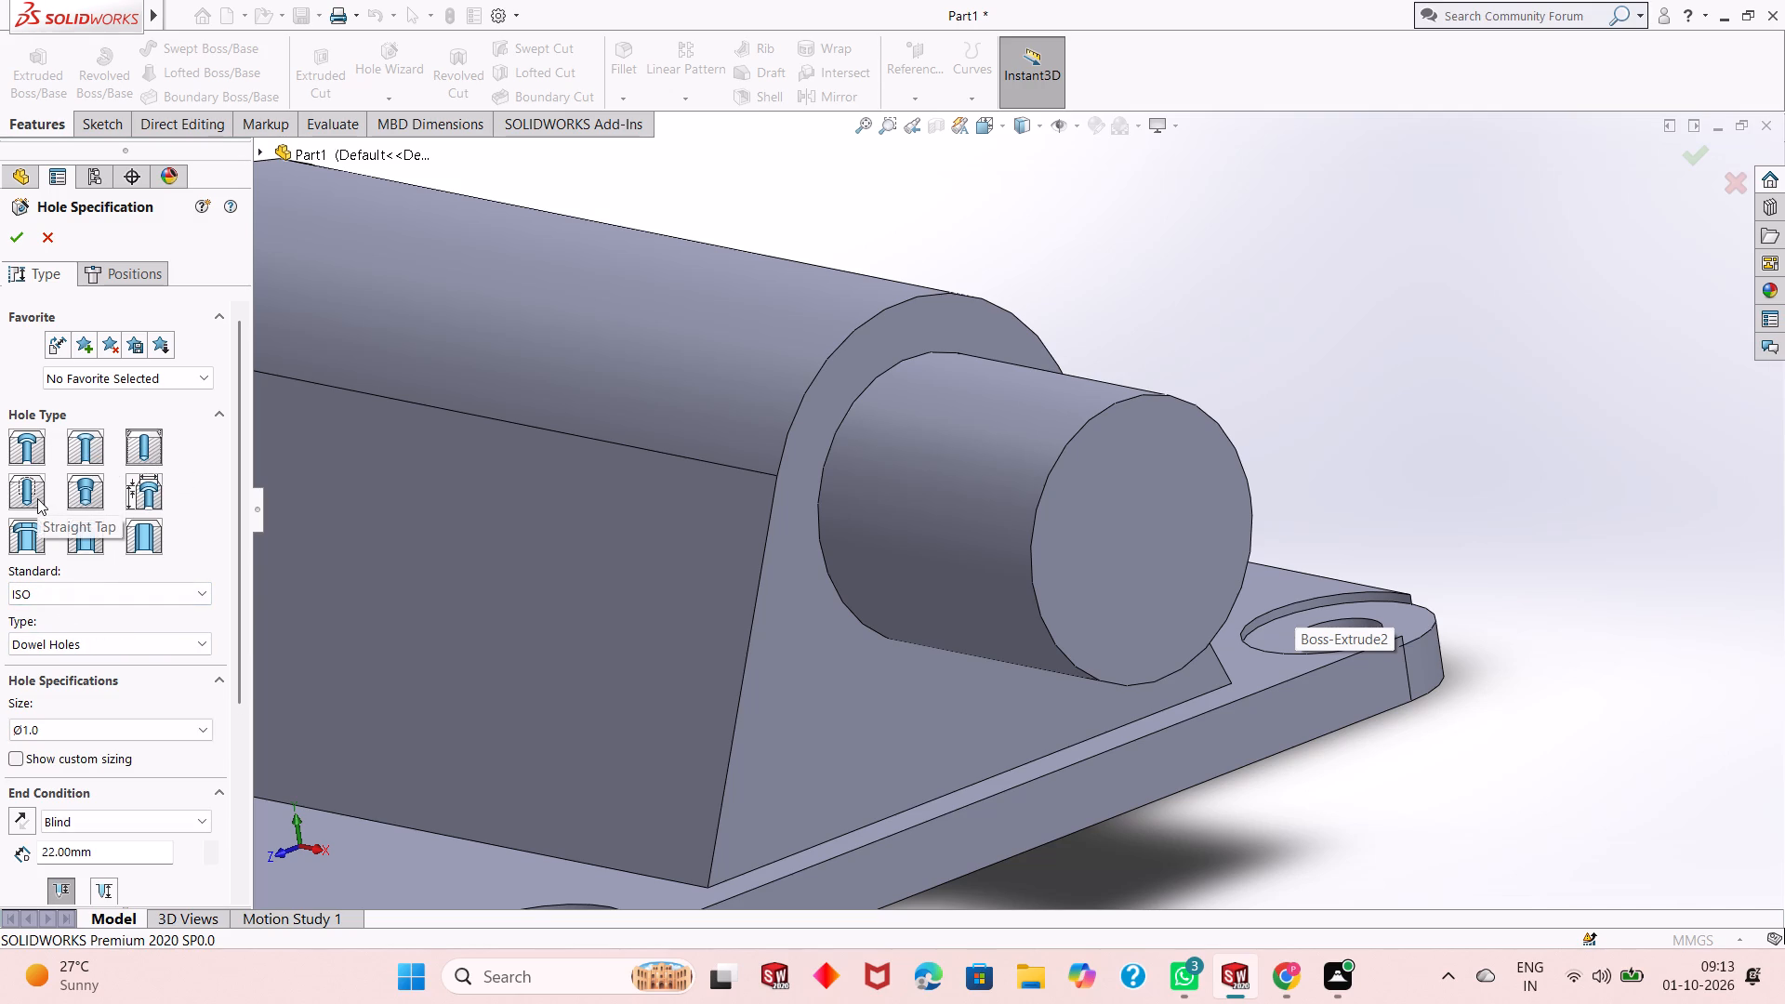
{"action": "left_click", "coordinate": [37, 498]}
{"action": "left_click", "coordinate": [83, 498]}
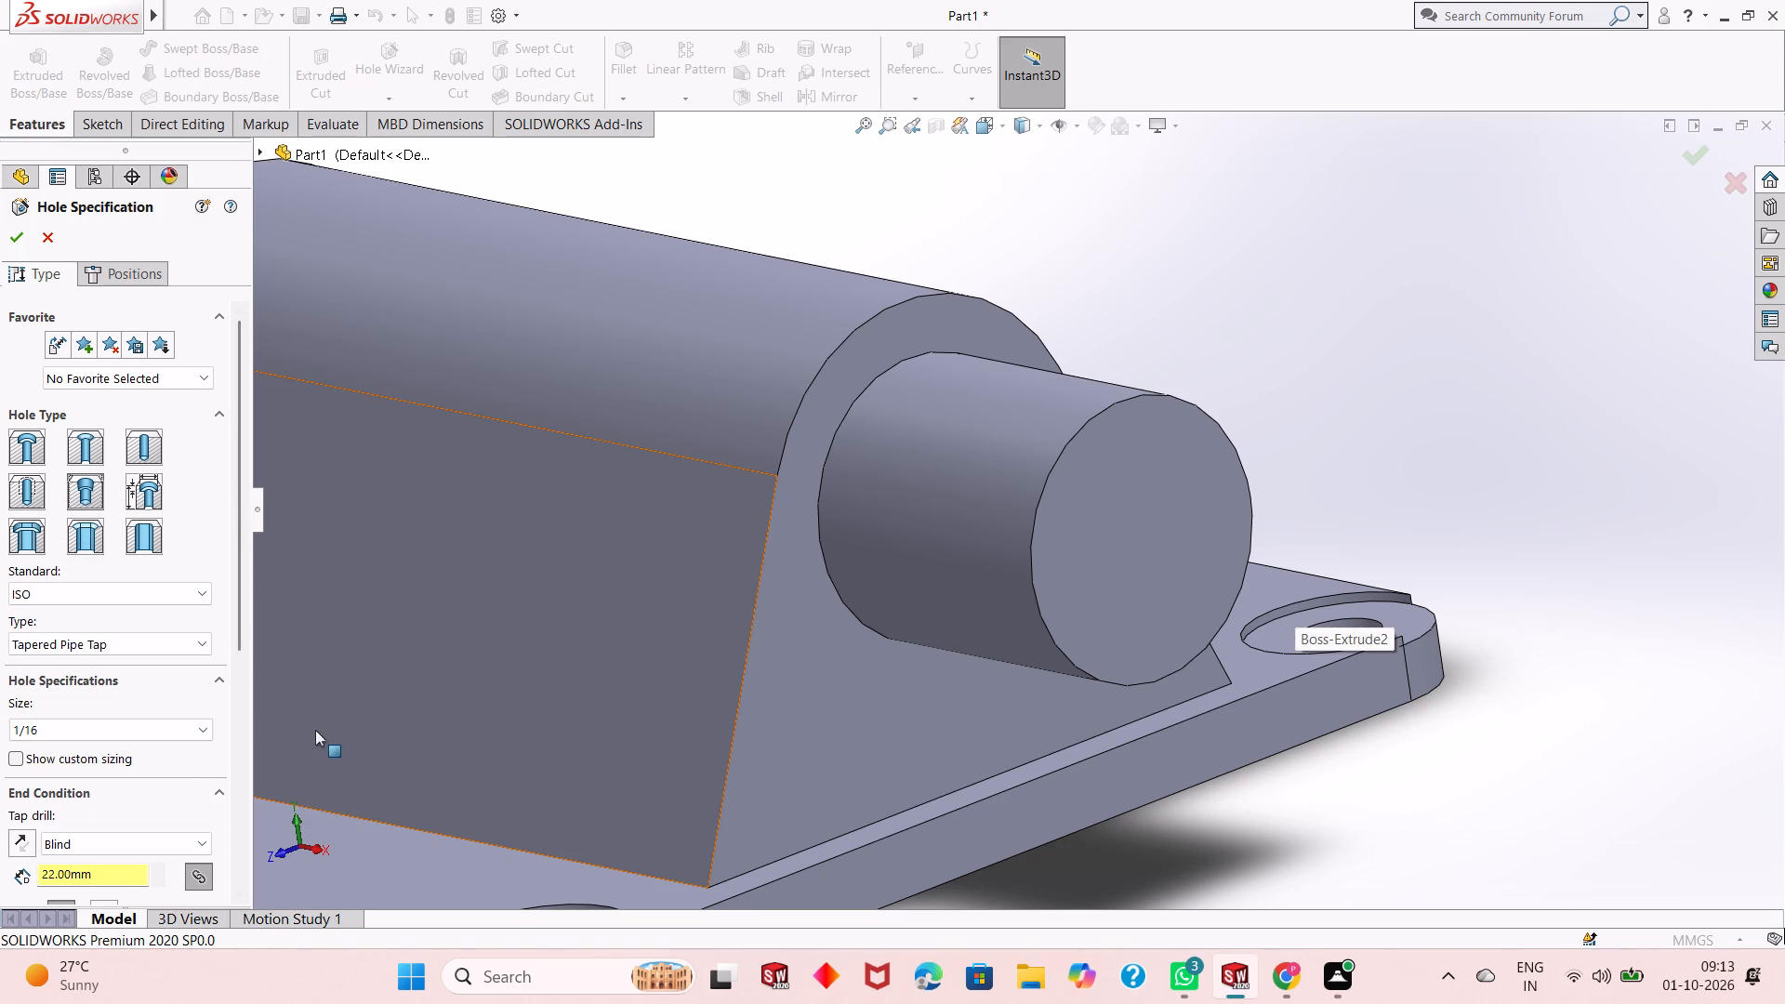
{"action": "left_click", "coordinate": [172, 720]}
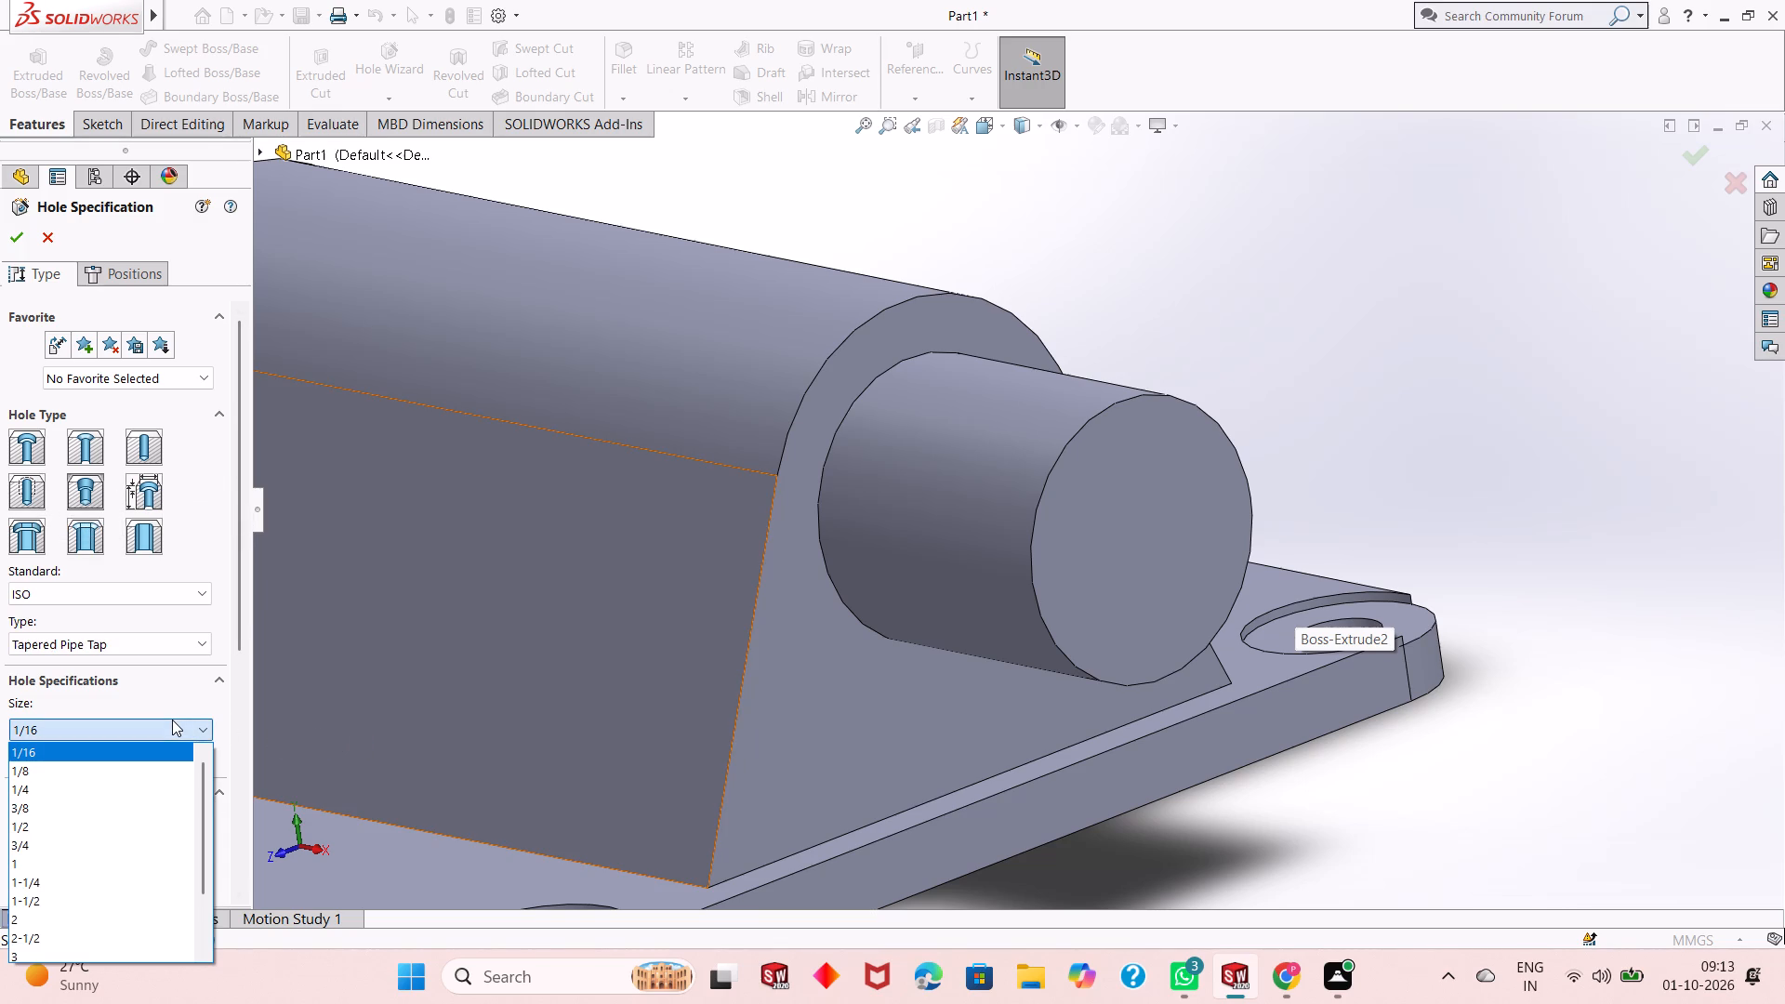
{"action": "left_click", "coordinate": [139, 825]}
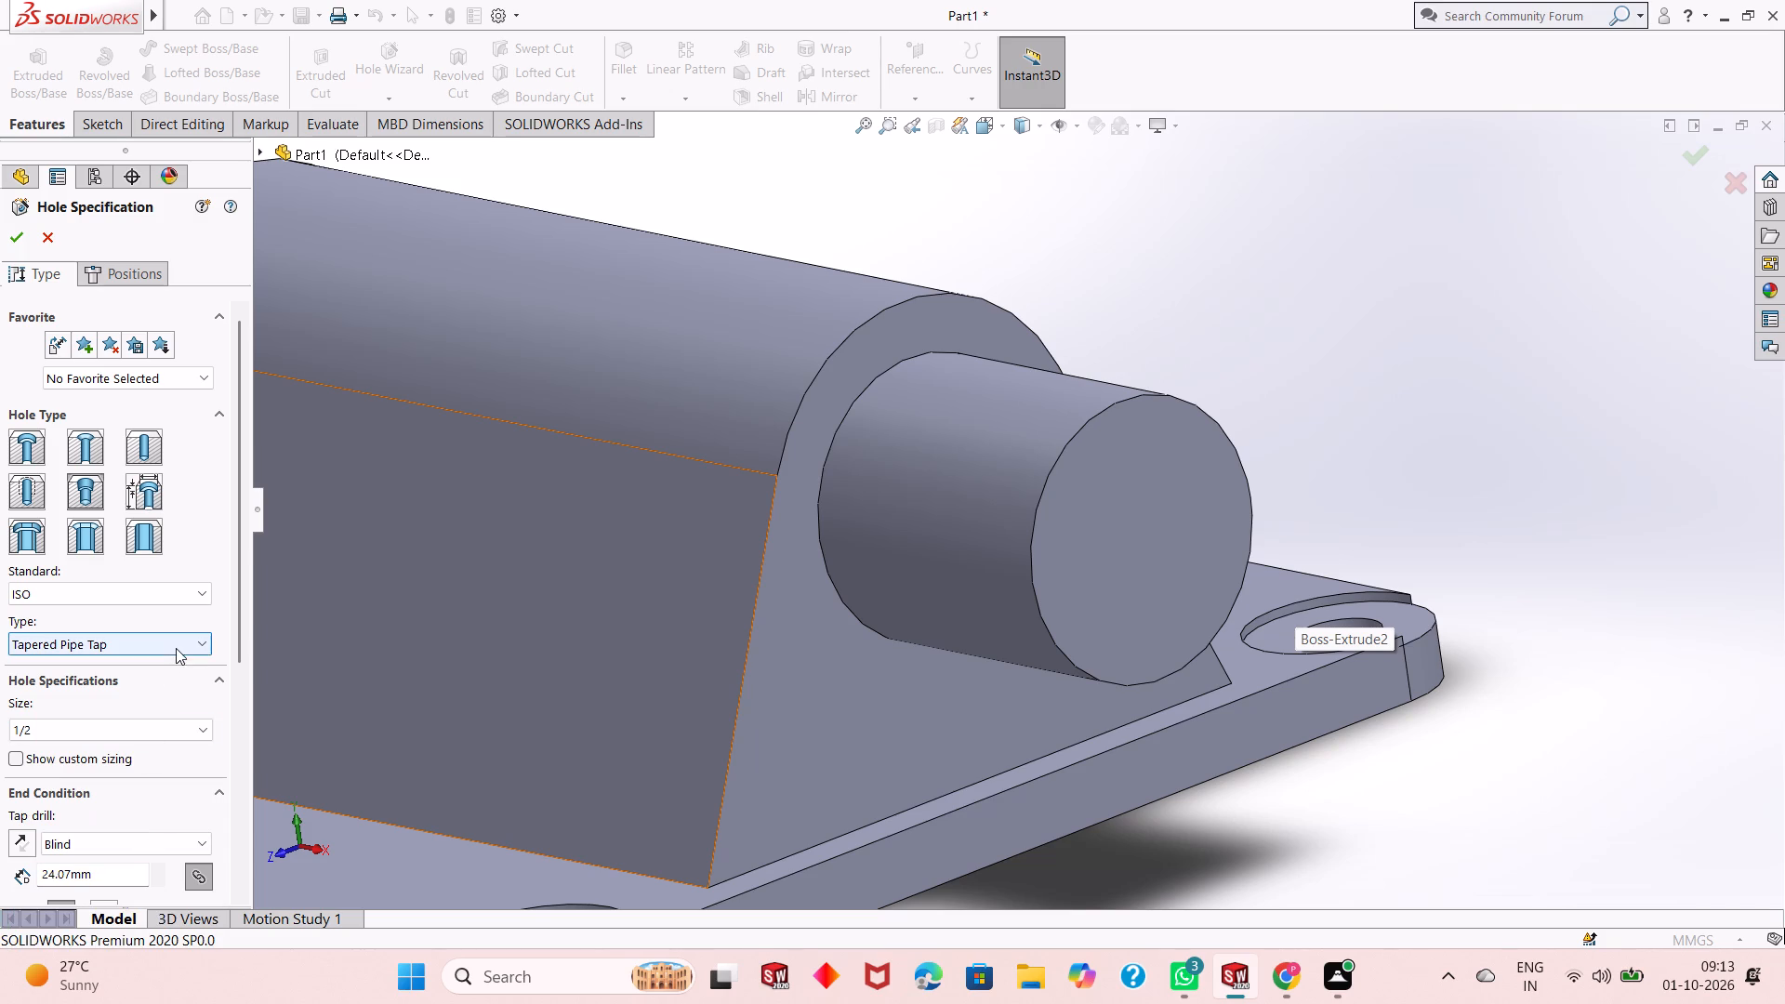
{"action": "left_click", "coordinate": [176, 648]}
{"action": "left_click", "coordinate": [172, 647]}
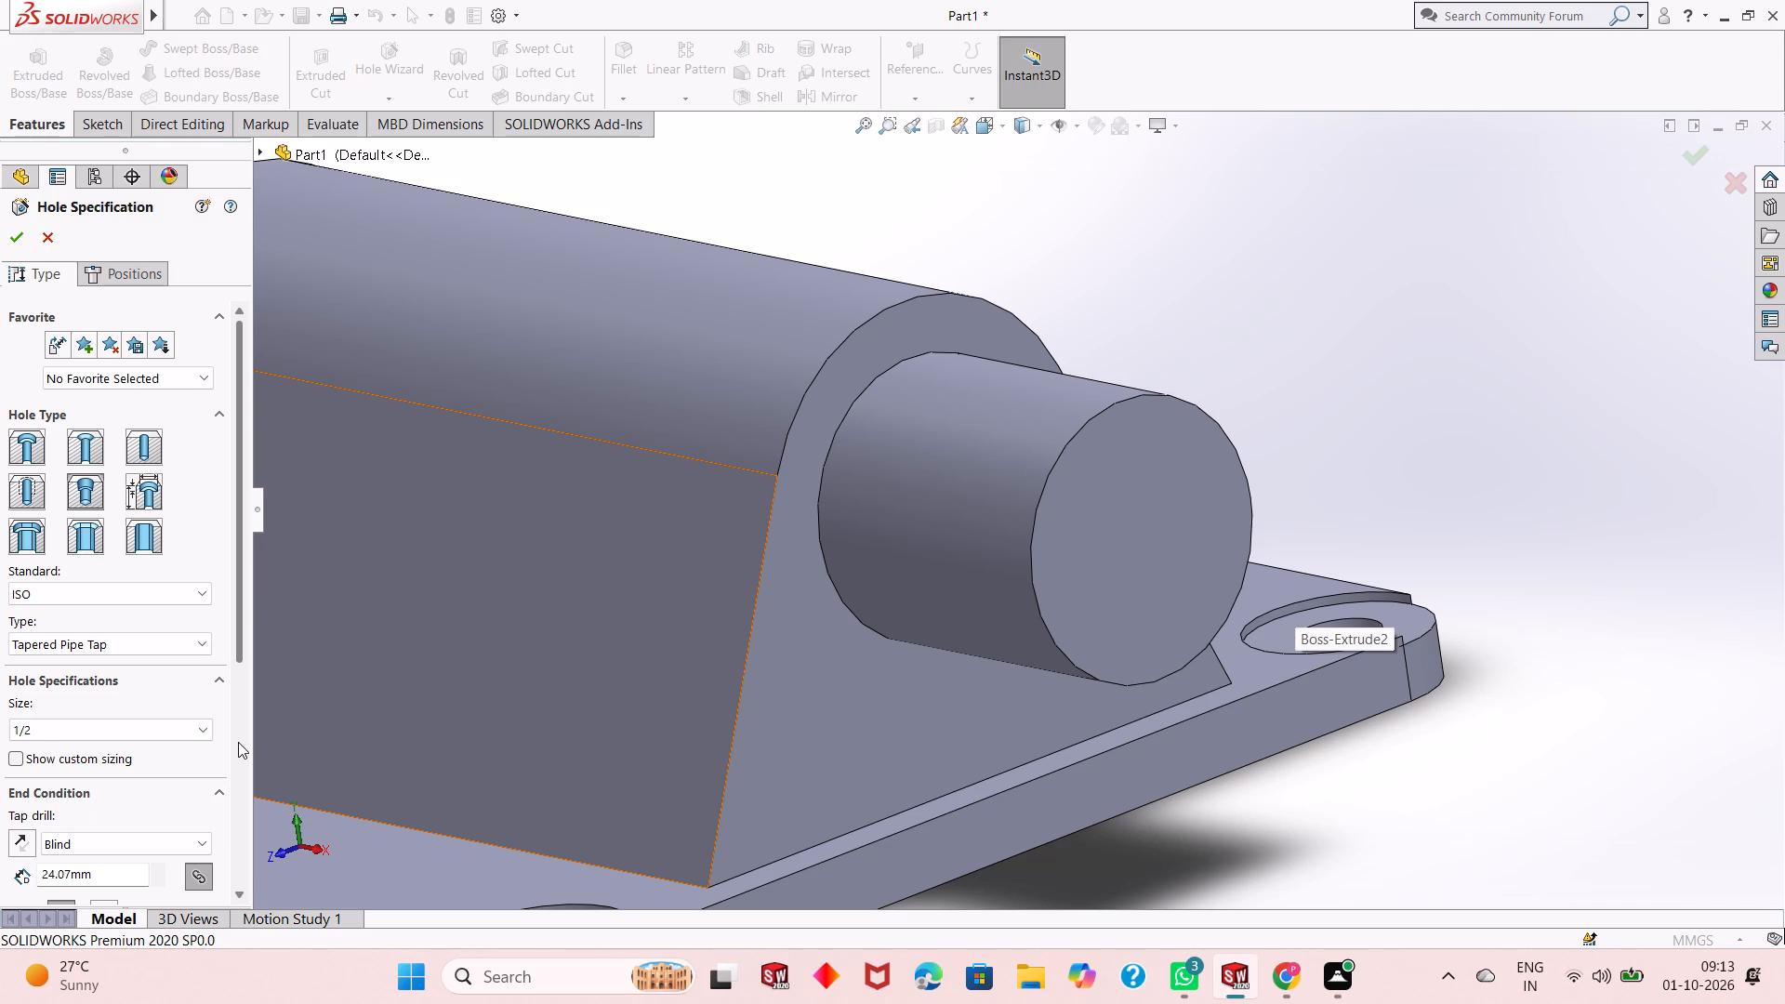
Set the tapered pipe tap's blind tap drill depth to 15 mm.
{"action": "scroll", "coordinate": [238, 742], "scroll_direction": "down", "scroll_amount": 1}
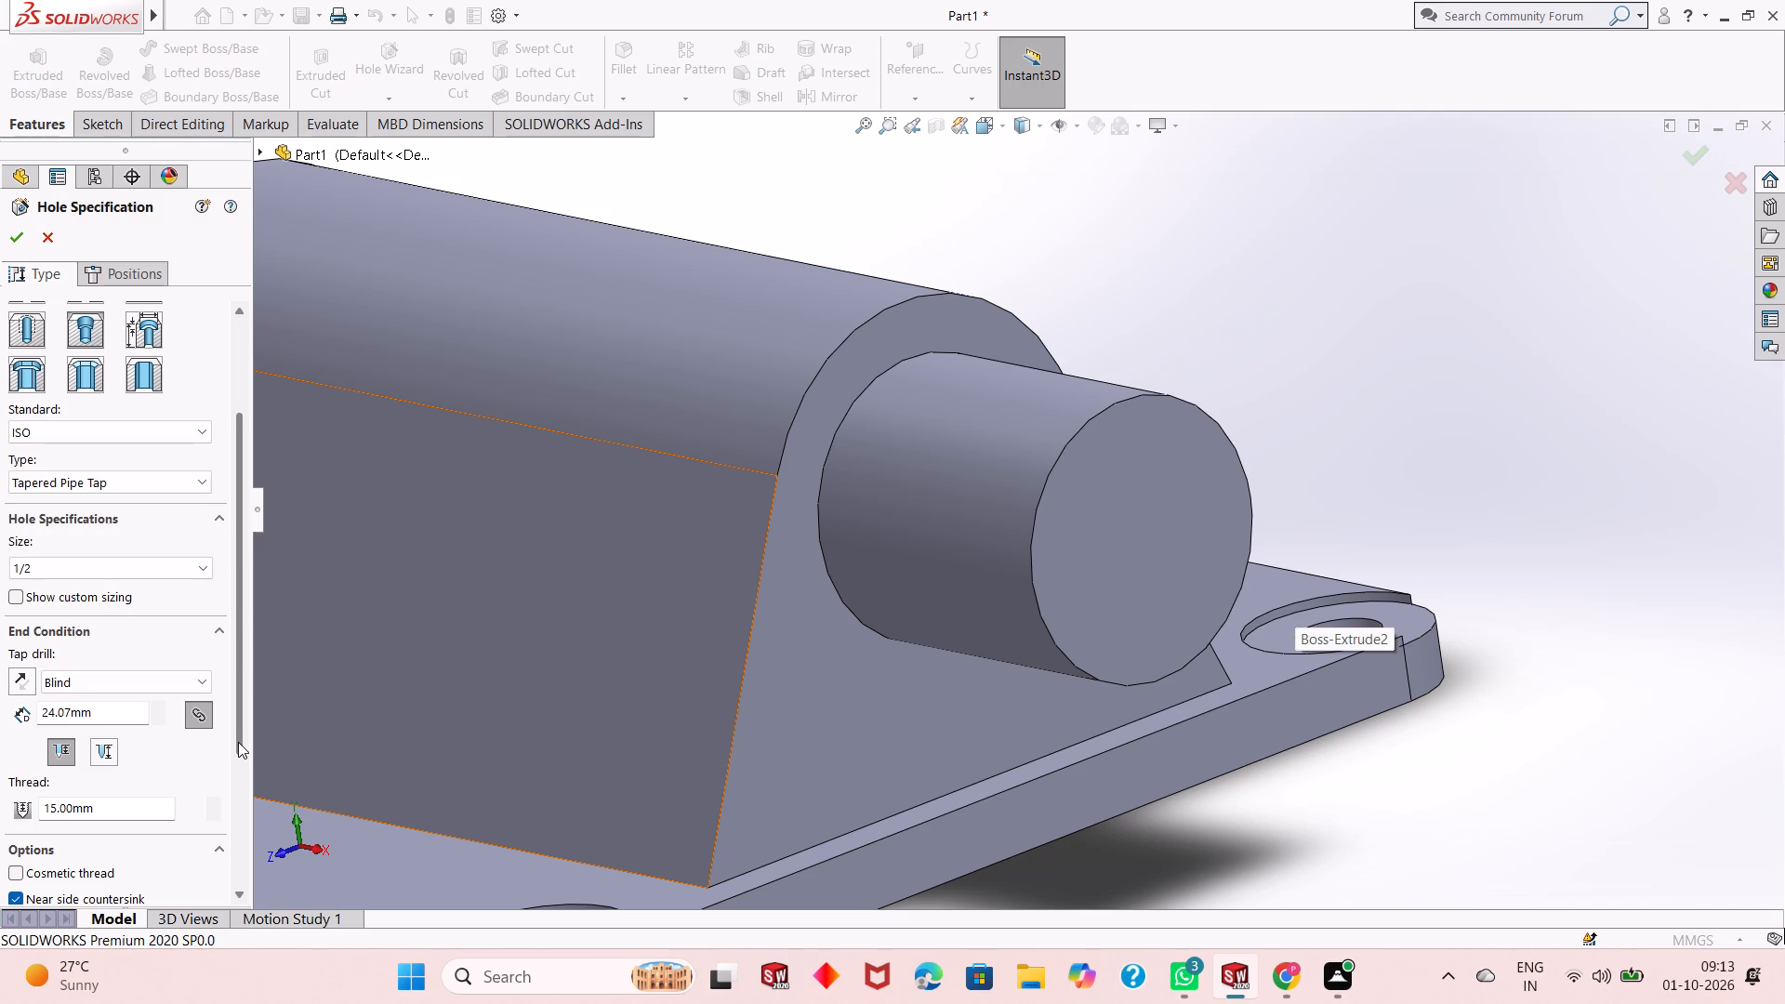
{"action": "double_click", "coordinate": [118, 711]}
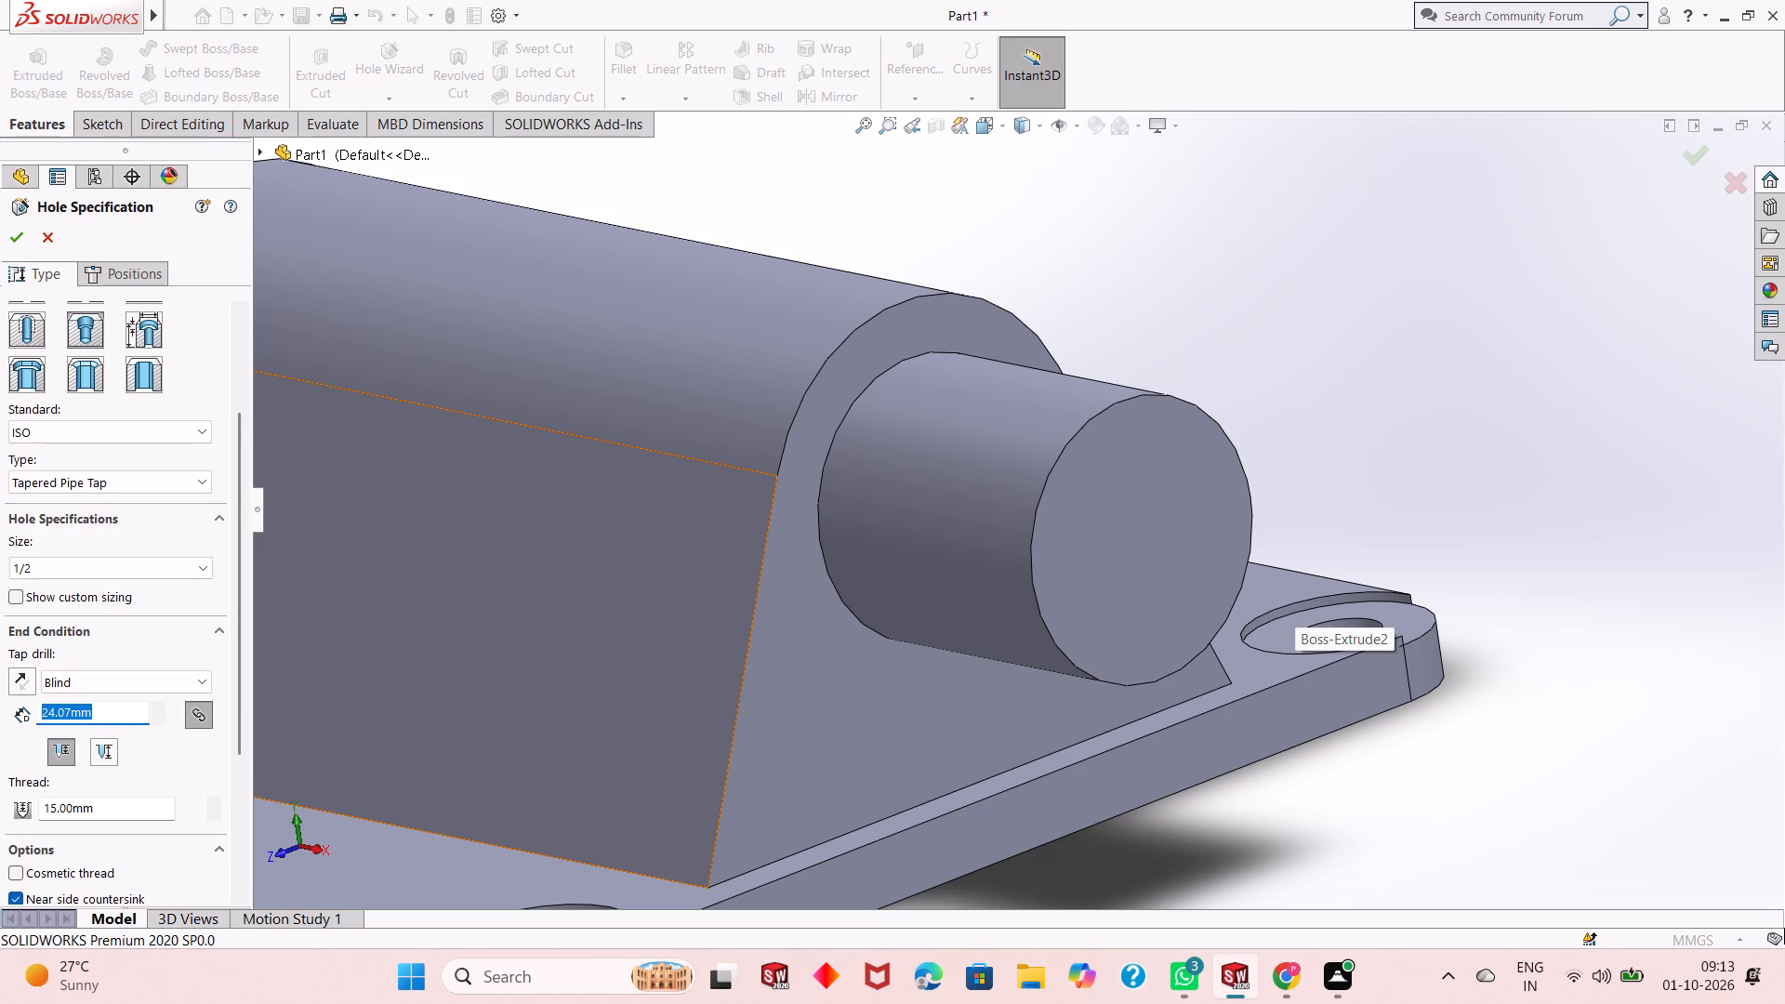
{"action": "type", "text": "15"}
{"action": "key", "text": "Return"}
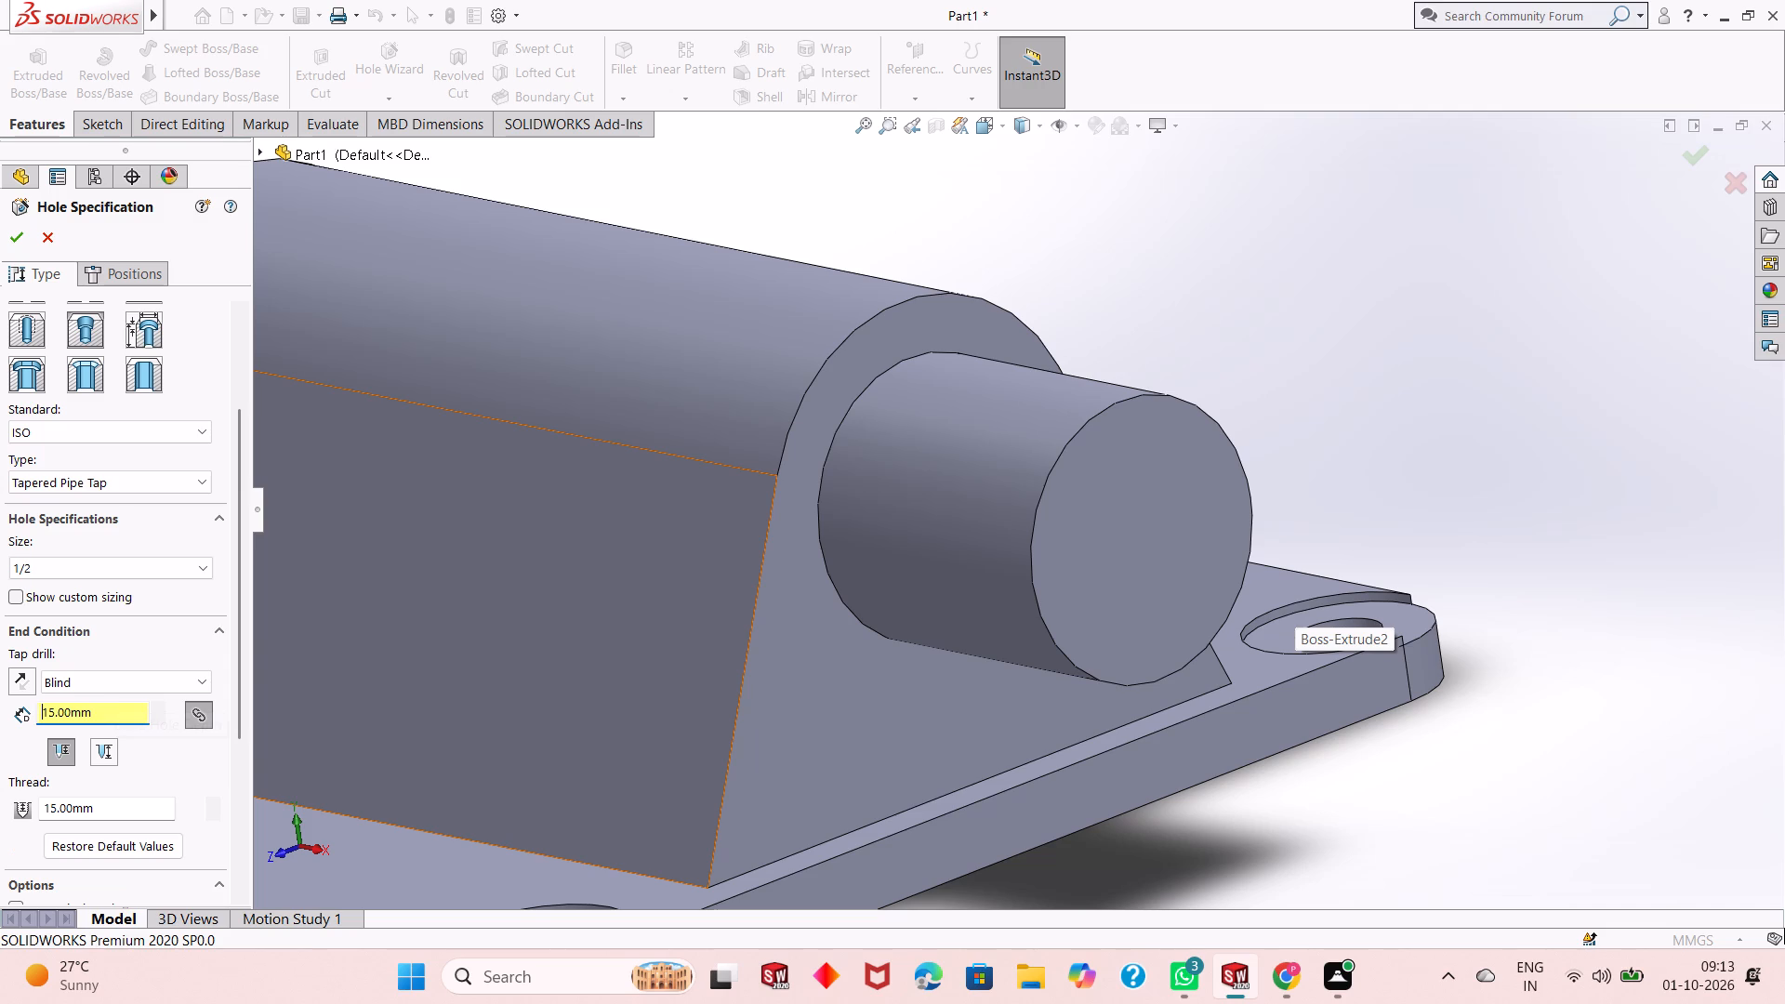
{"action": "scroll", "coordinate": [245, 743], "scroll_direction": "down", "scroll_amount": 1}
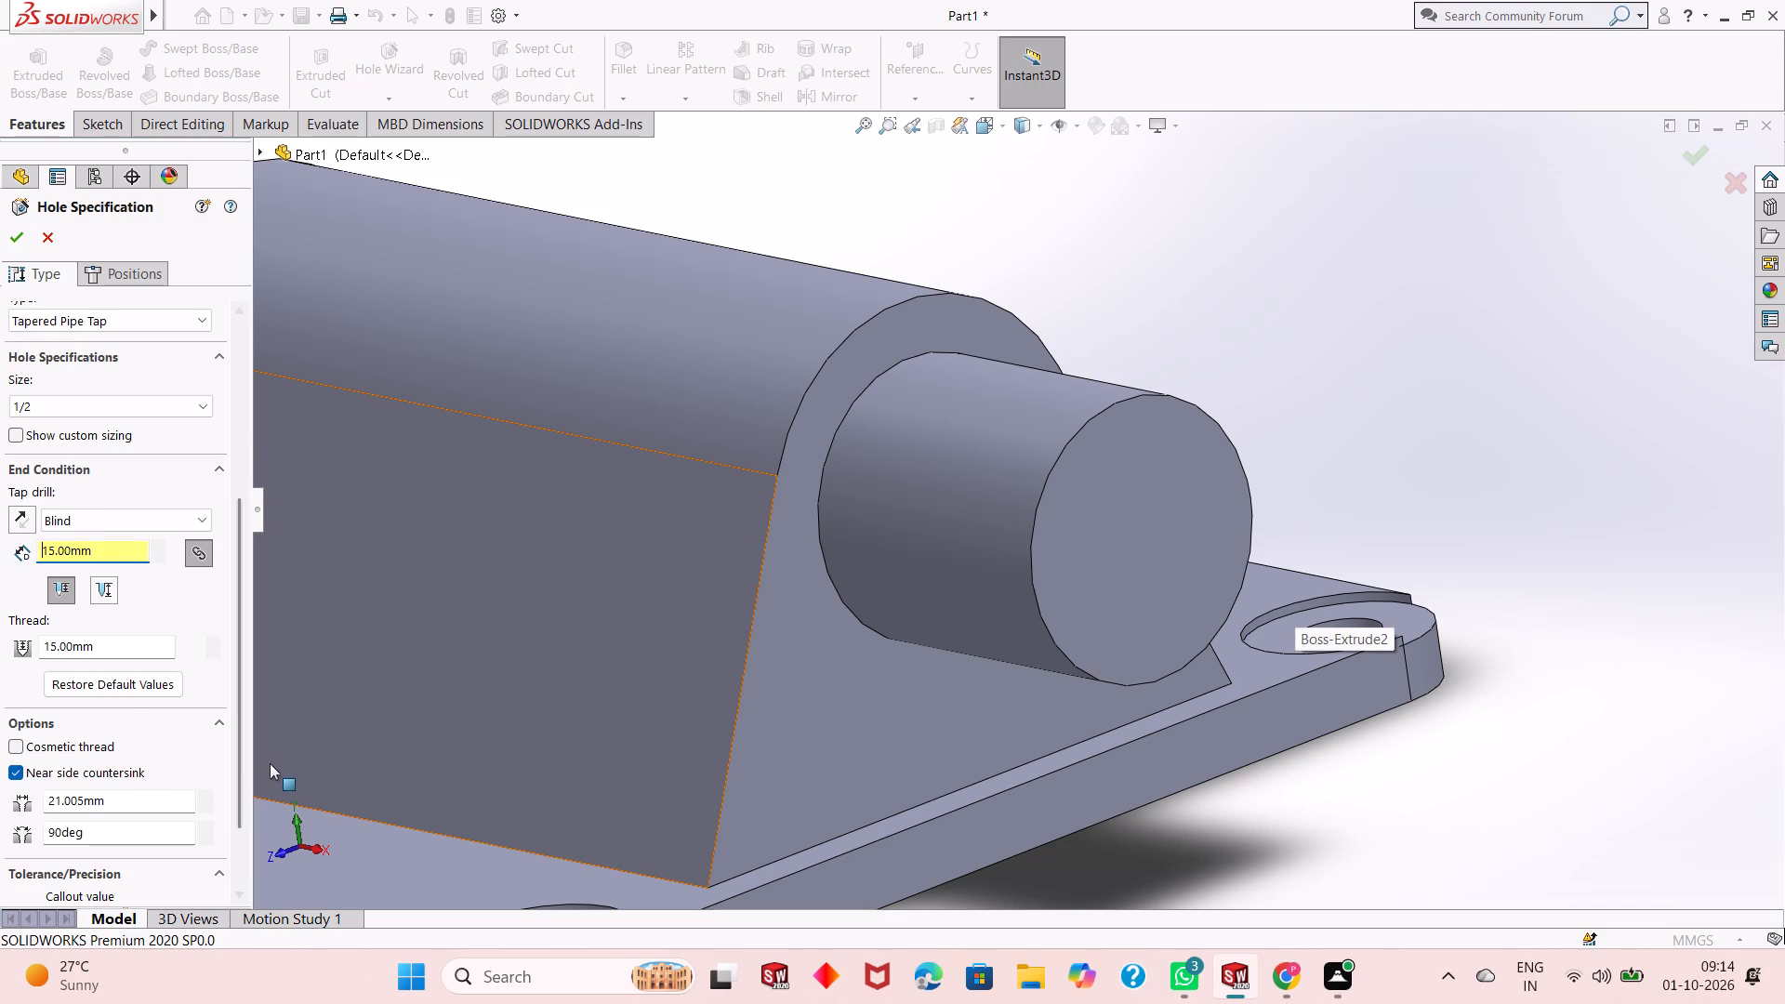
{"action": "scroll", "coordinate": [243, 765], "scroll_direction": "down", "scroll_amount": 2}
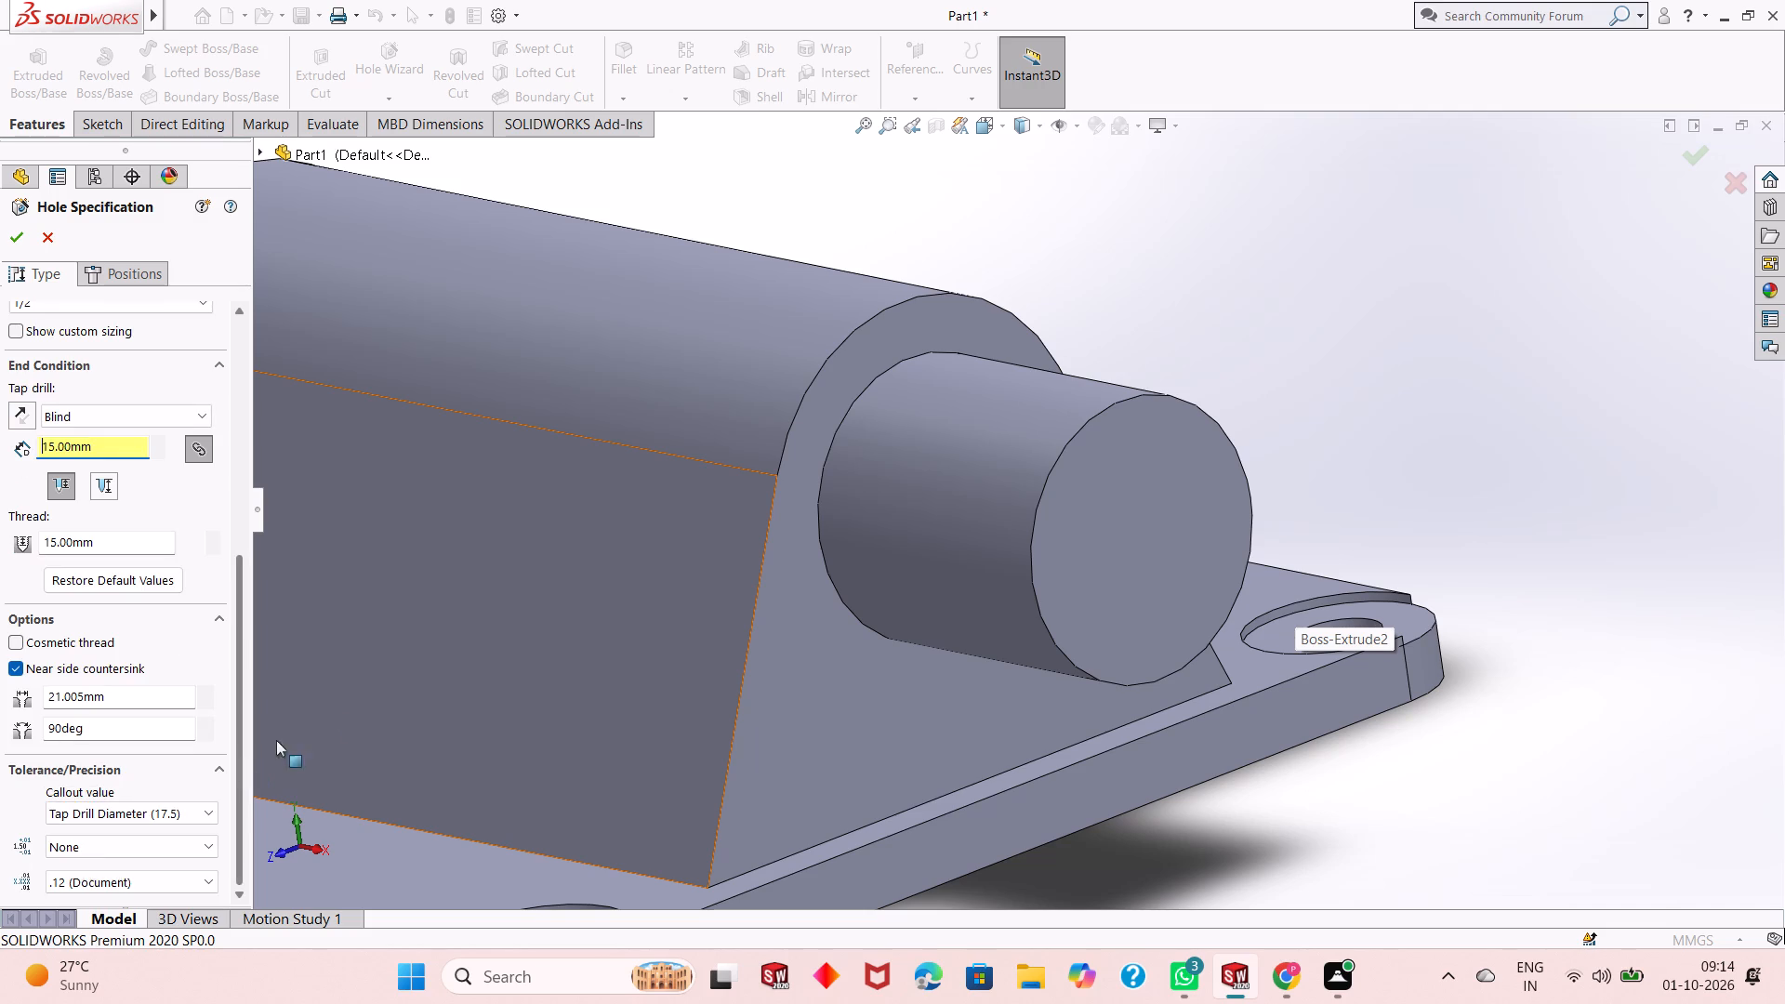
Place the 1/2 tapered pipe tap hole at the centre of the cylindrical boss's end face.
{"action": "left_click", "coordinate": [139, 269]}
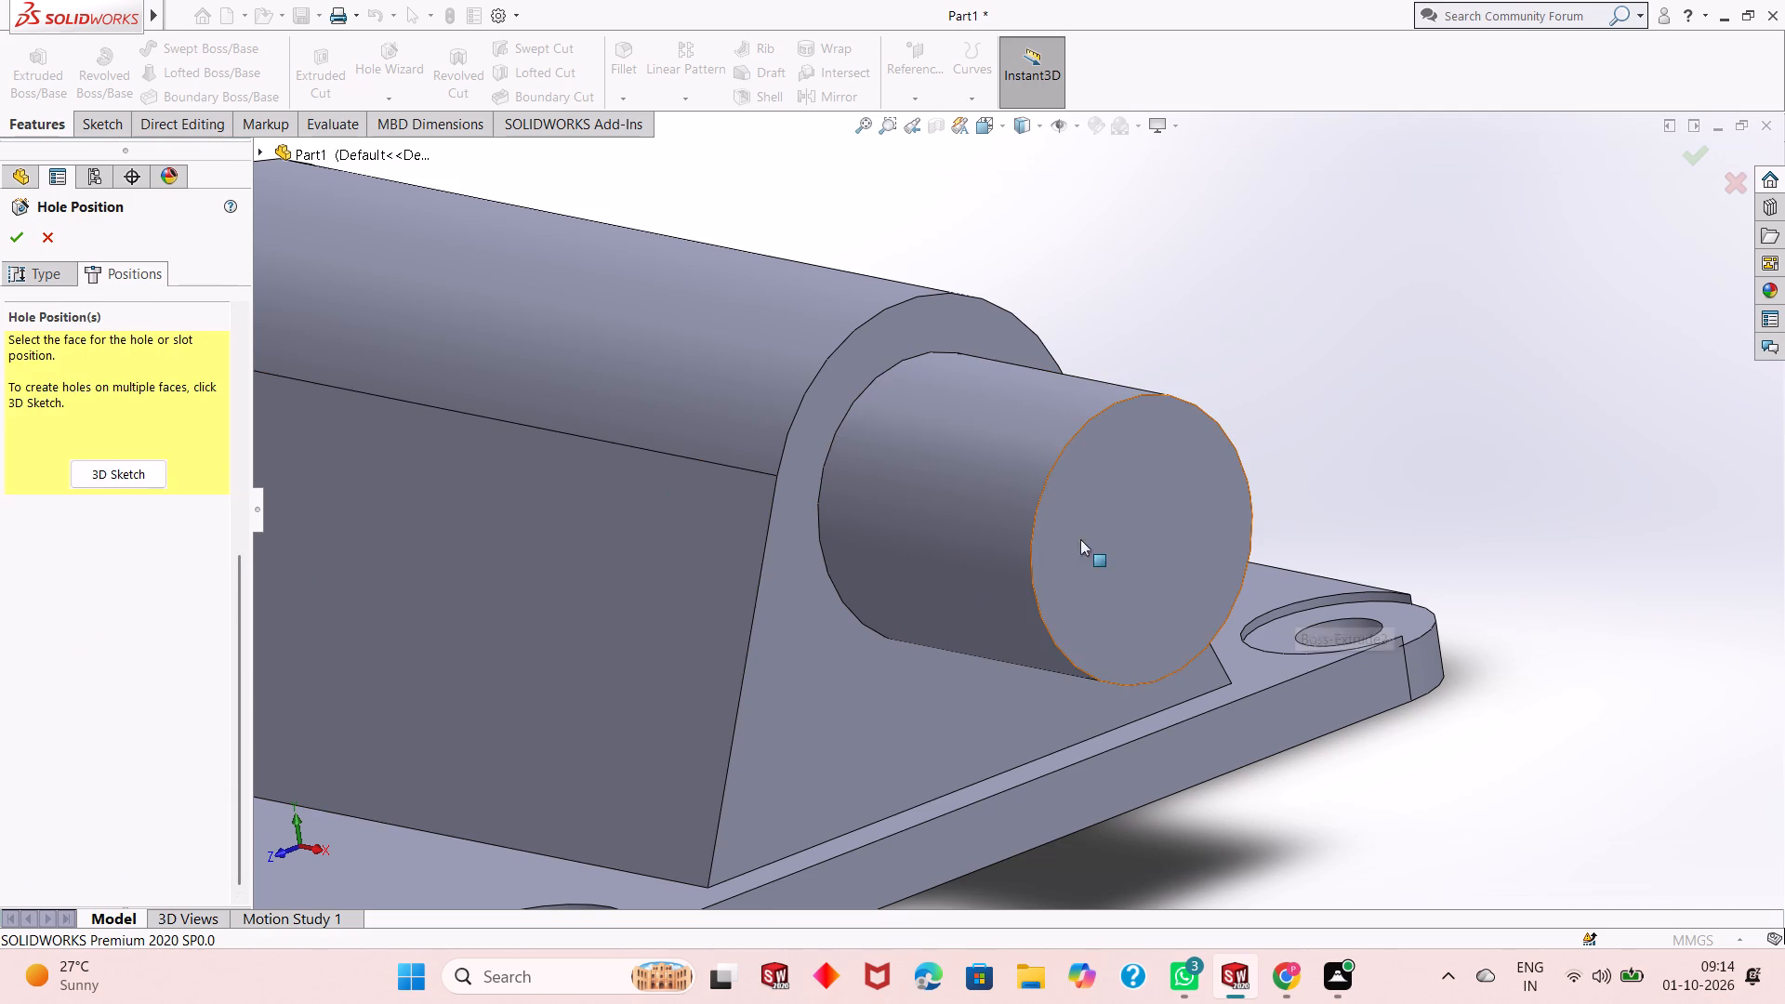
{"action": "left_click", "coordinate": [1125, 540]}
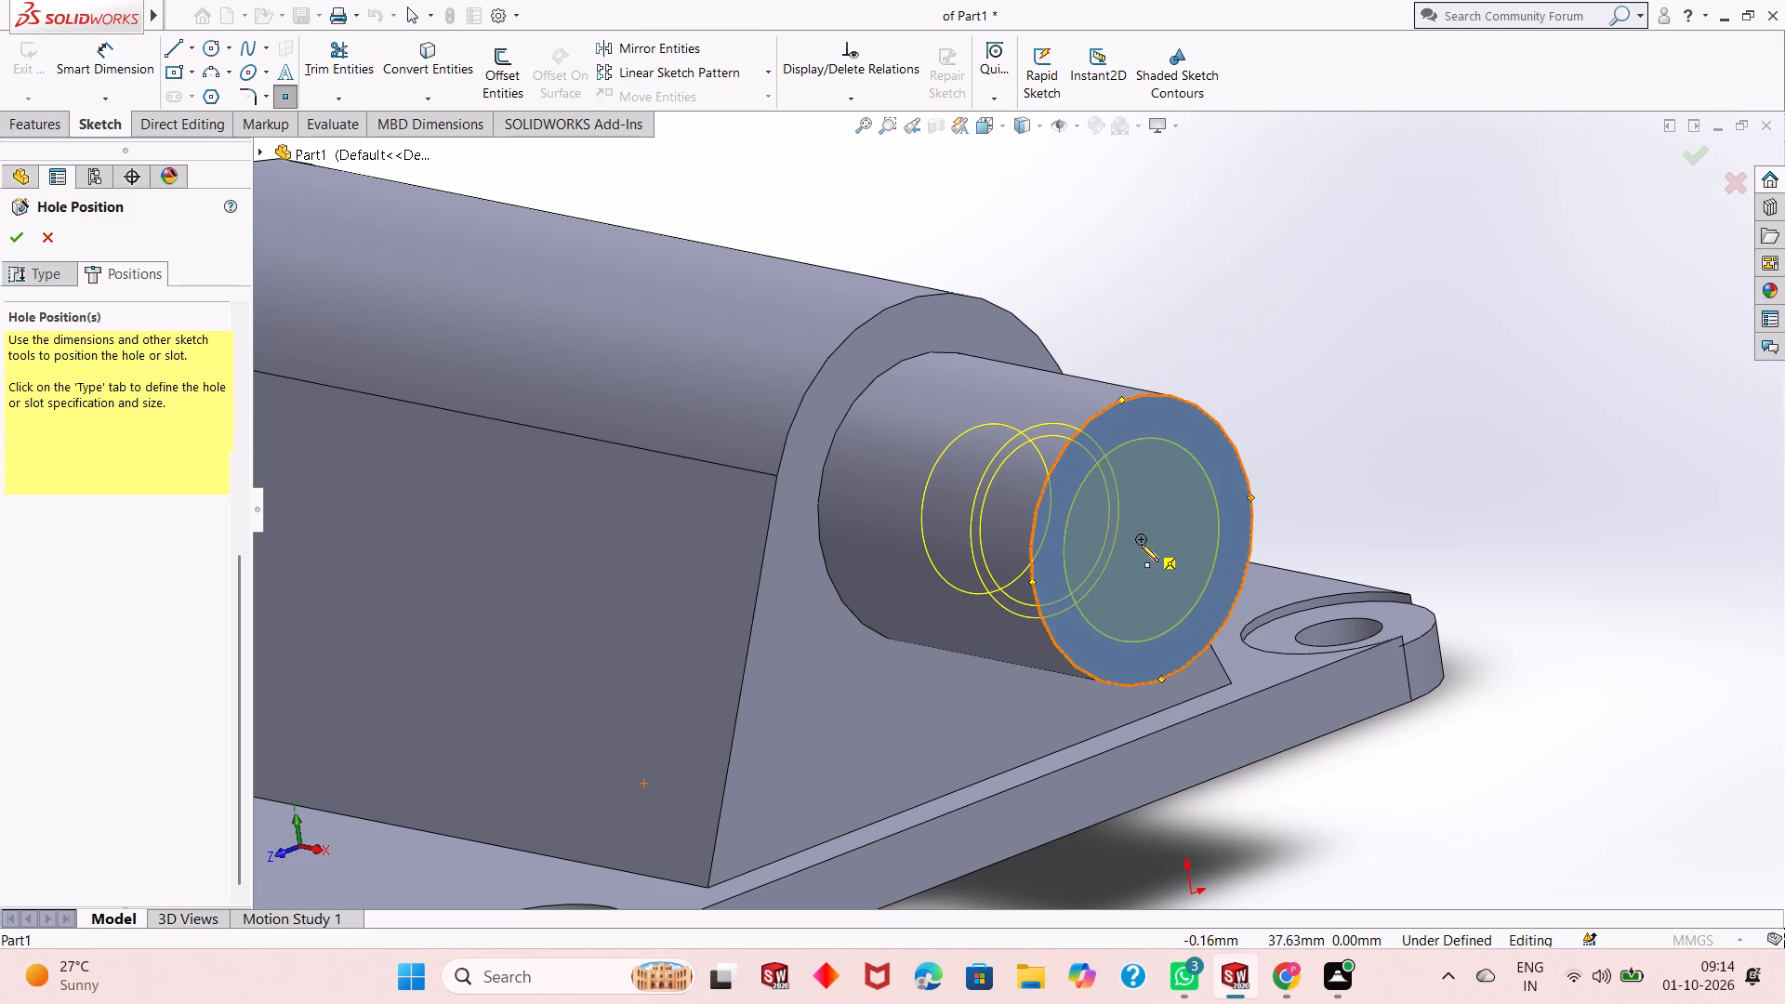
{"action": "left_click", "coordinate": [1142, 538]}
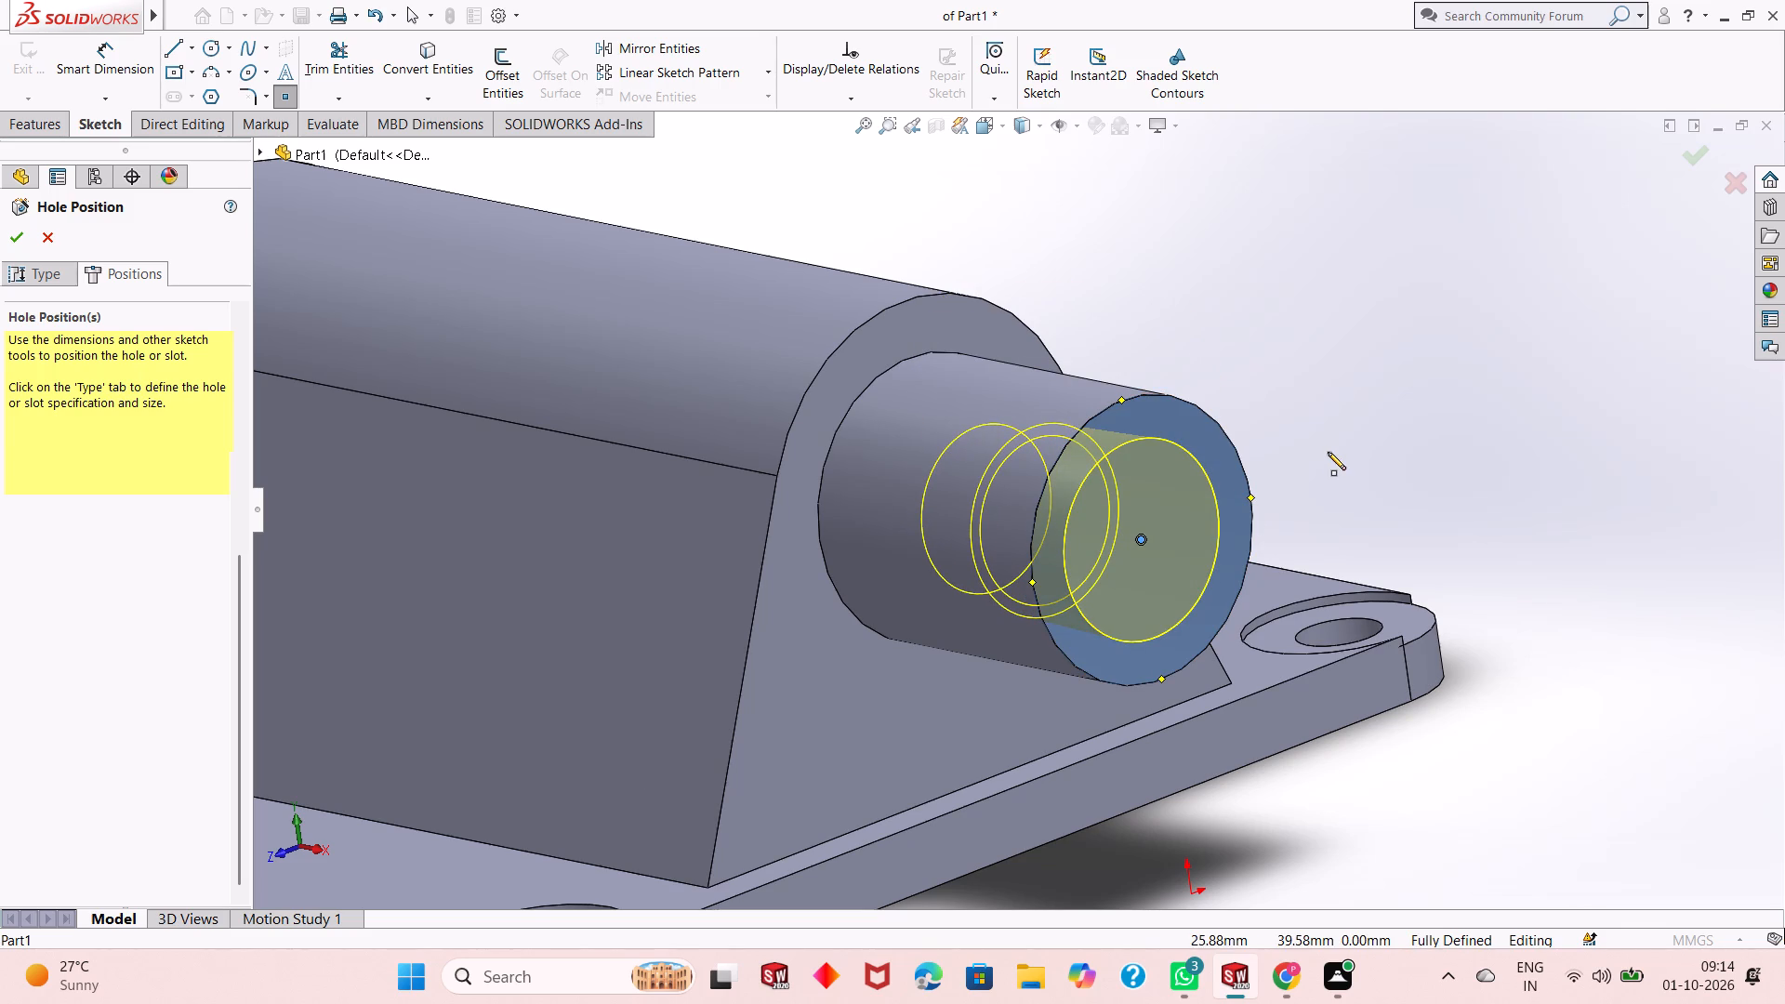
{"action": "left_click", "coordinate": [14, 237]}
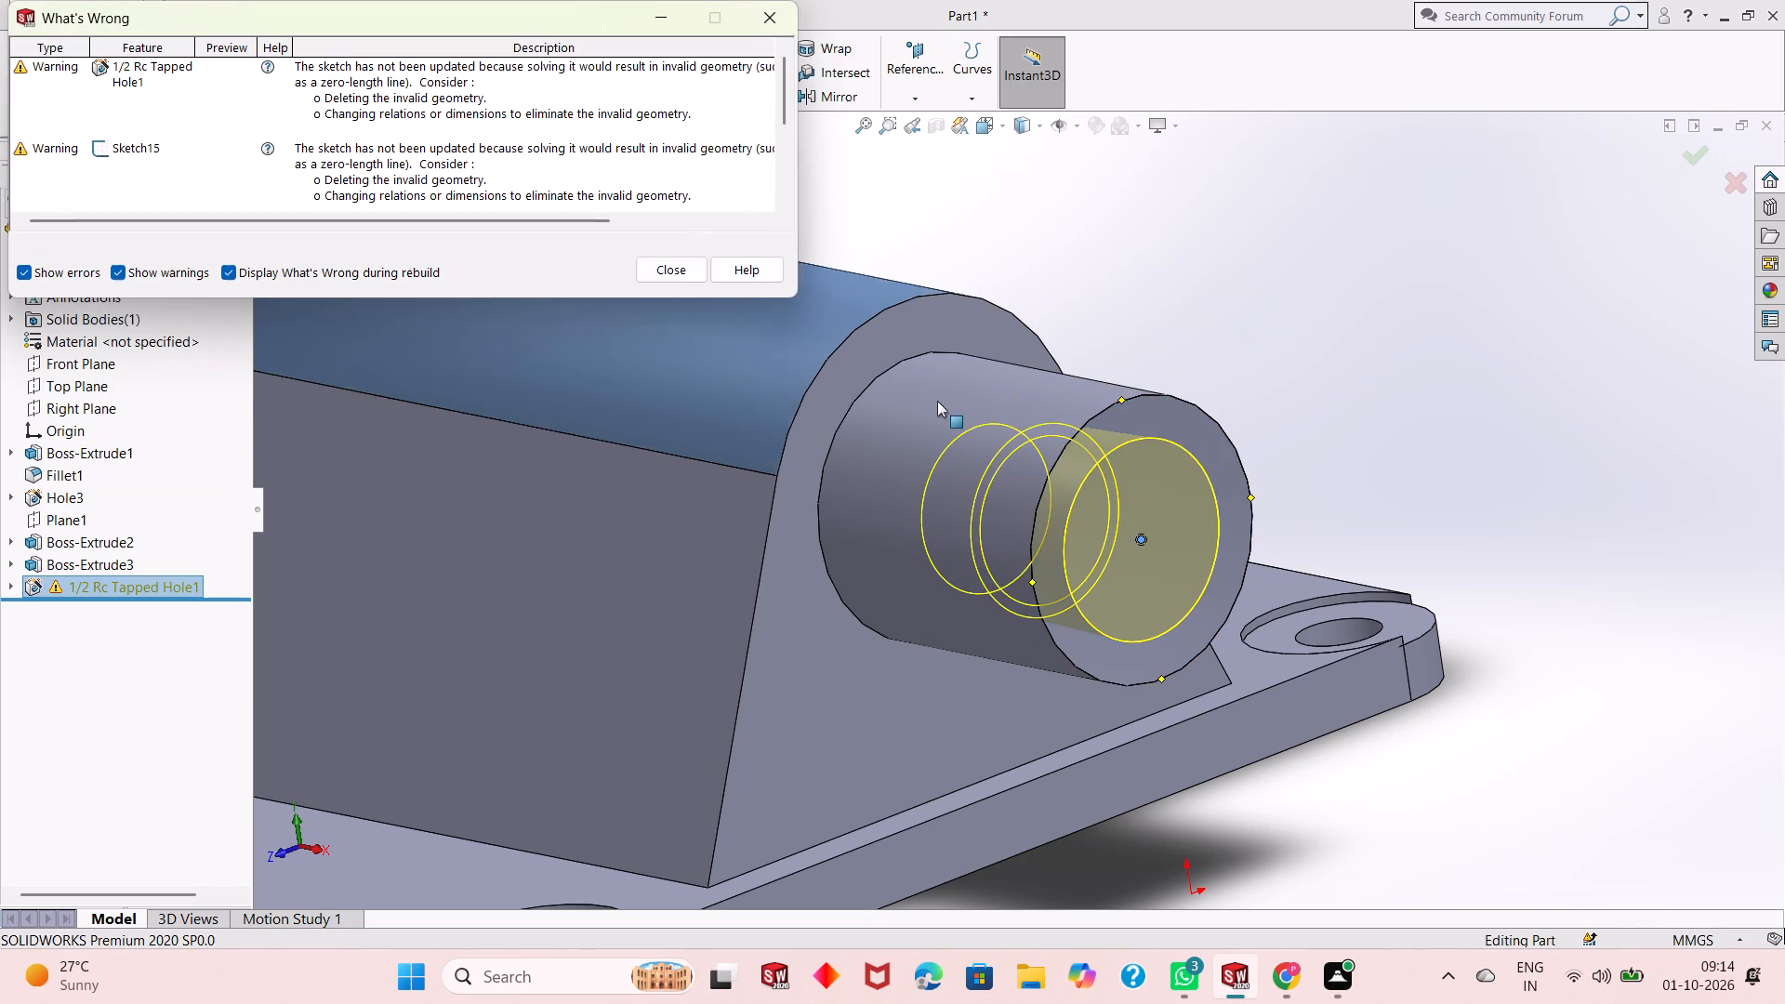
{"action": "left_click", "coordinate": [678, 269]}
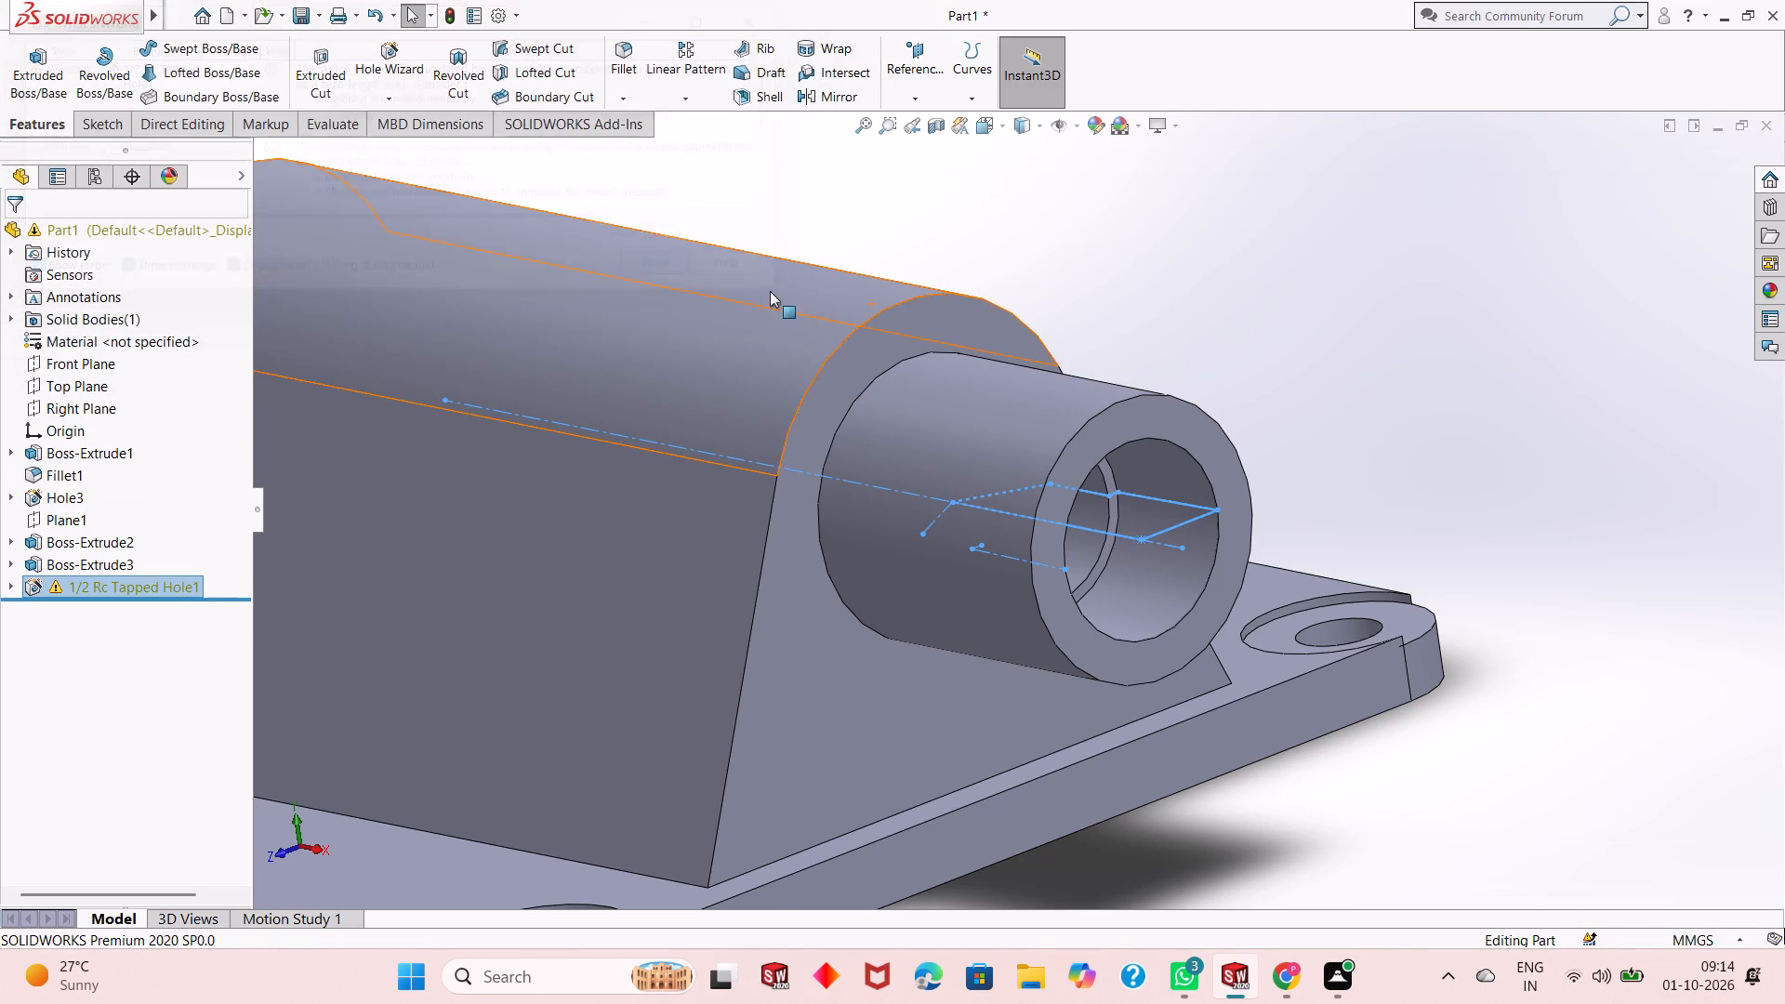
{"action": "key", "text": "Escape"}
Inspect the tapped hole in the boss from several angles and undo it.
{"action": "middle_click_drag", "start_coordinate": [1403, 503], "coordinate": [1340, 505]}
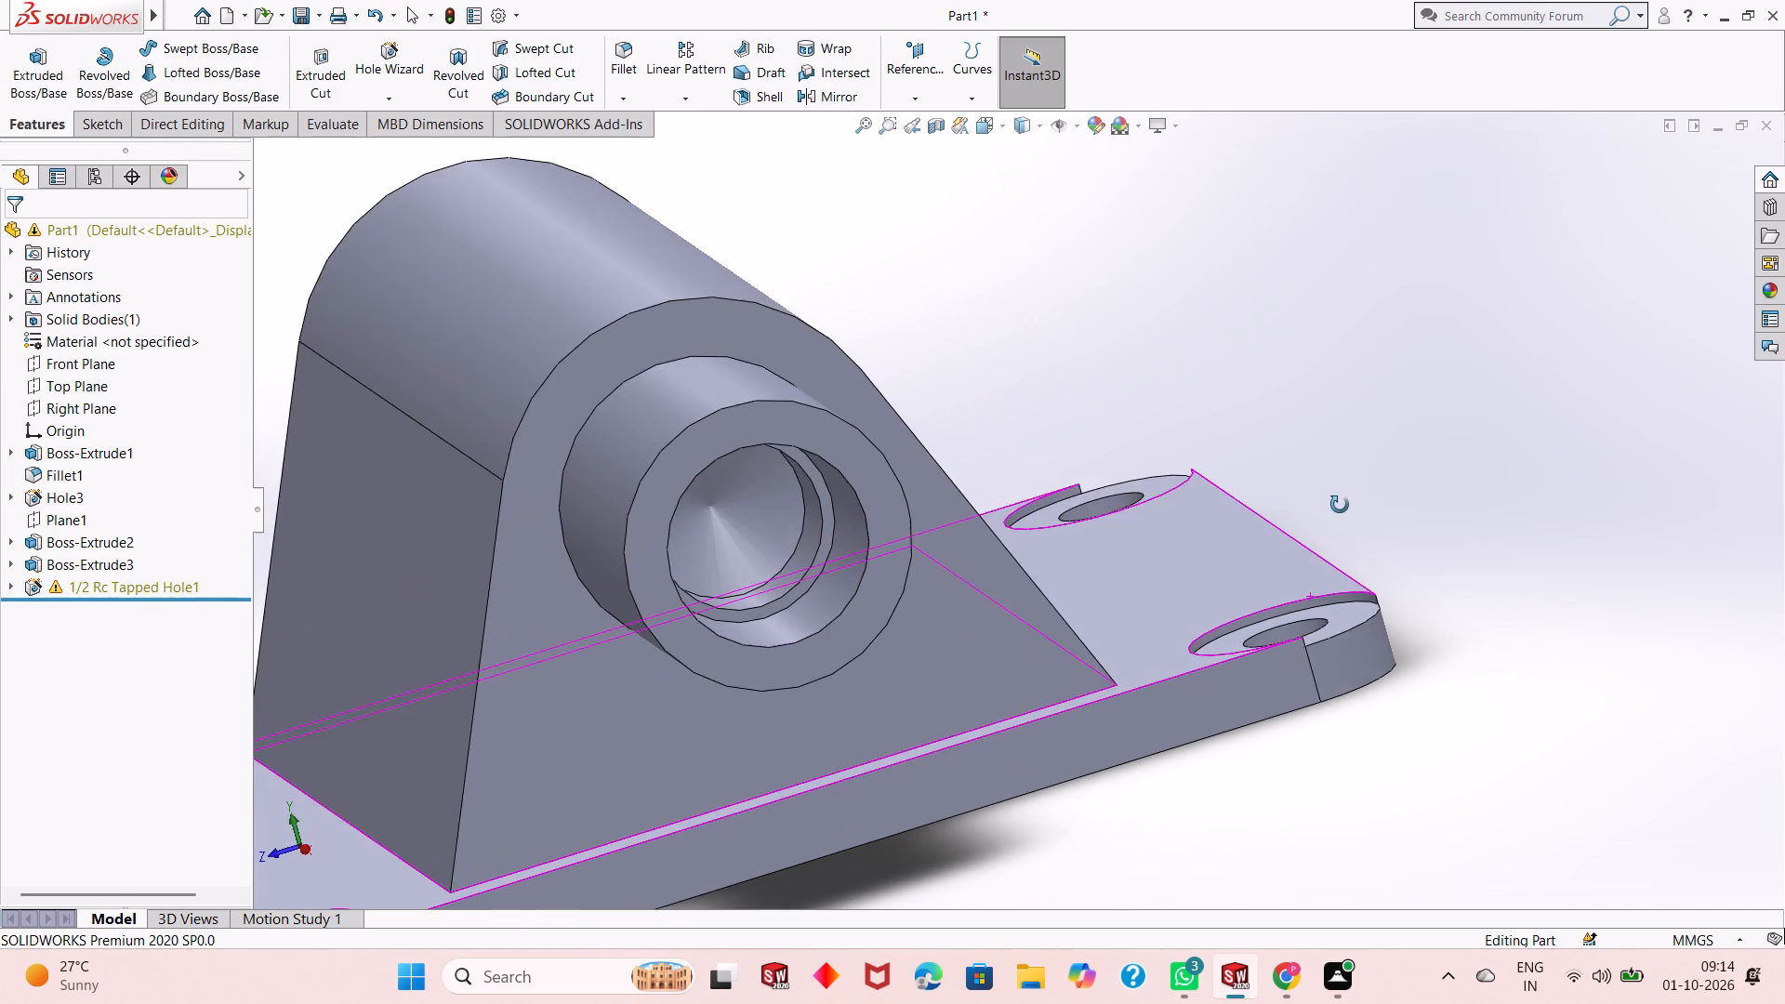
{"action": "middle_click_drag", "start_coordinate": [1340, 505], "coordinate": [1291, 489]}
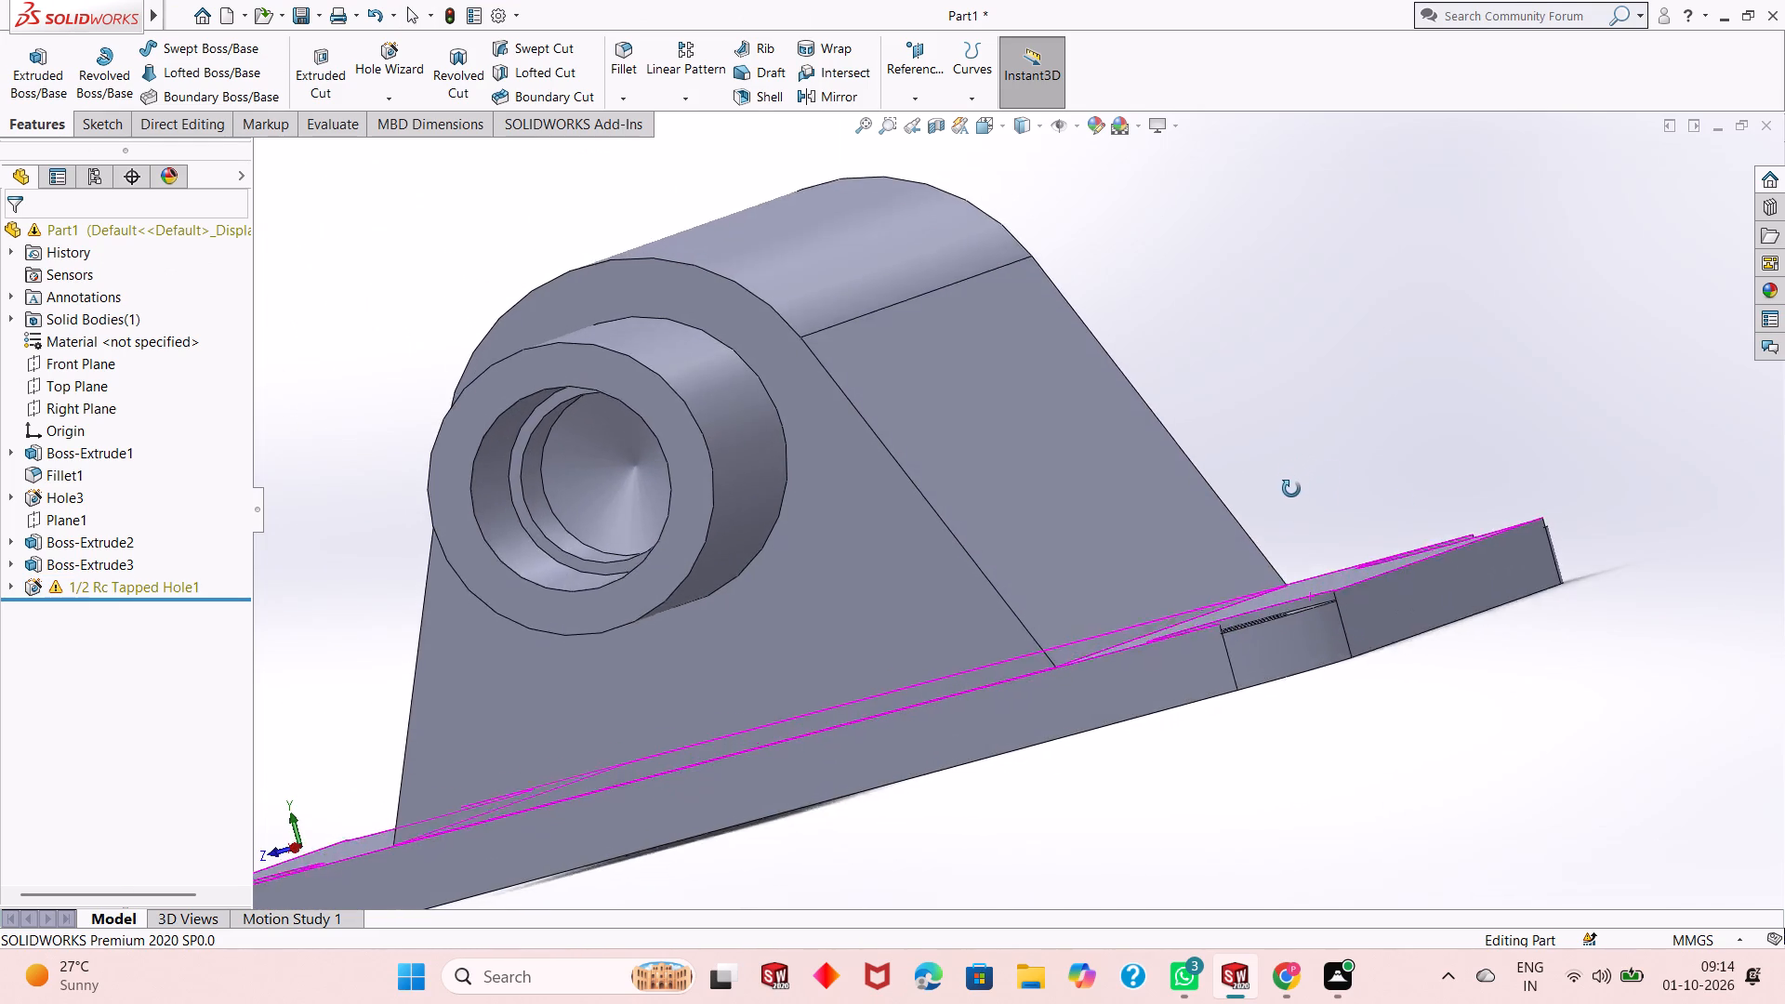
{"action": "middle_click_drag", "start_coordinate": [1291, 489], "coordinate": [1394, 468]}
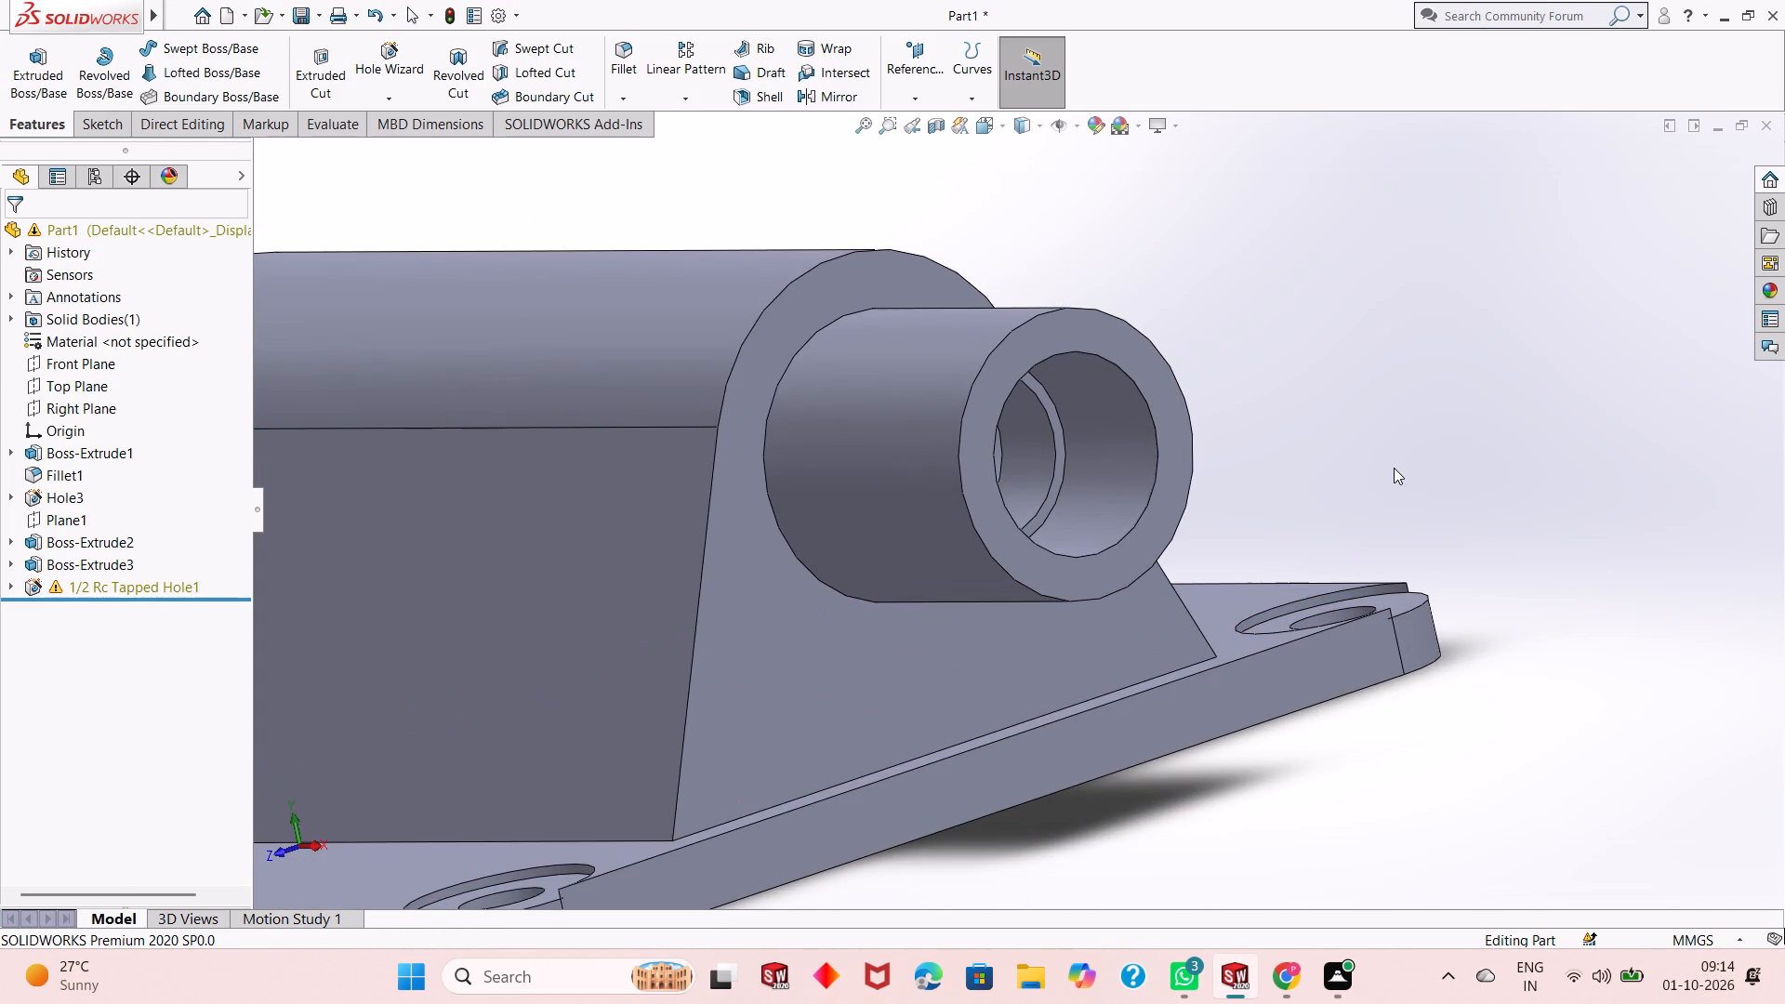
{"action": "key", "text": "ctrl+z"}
Start a new Hole Wizard hole and set its hole type to a legacy hole.
{"action": "scroll", "coordinate": [981, 623], "scroll_direction": "up", "scroll_amount": 1}
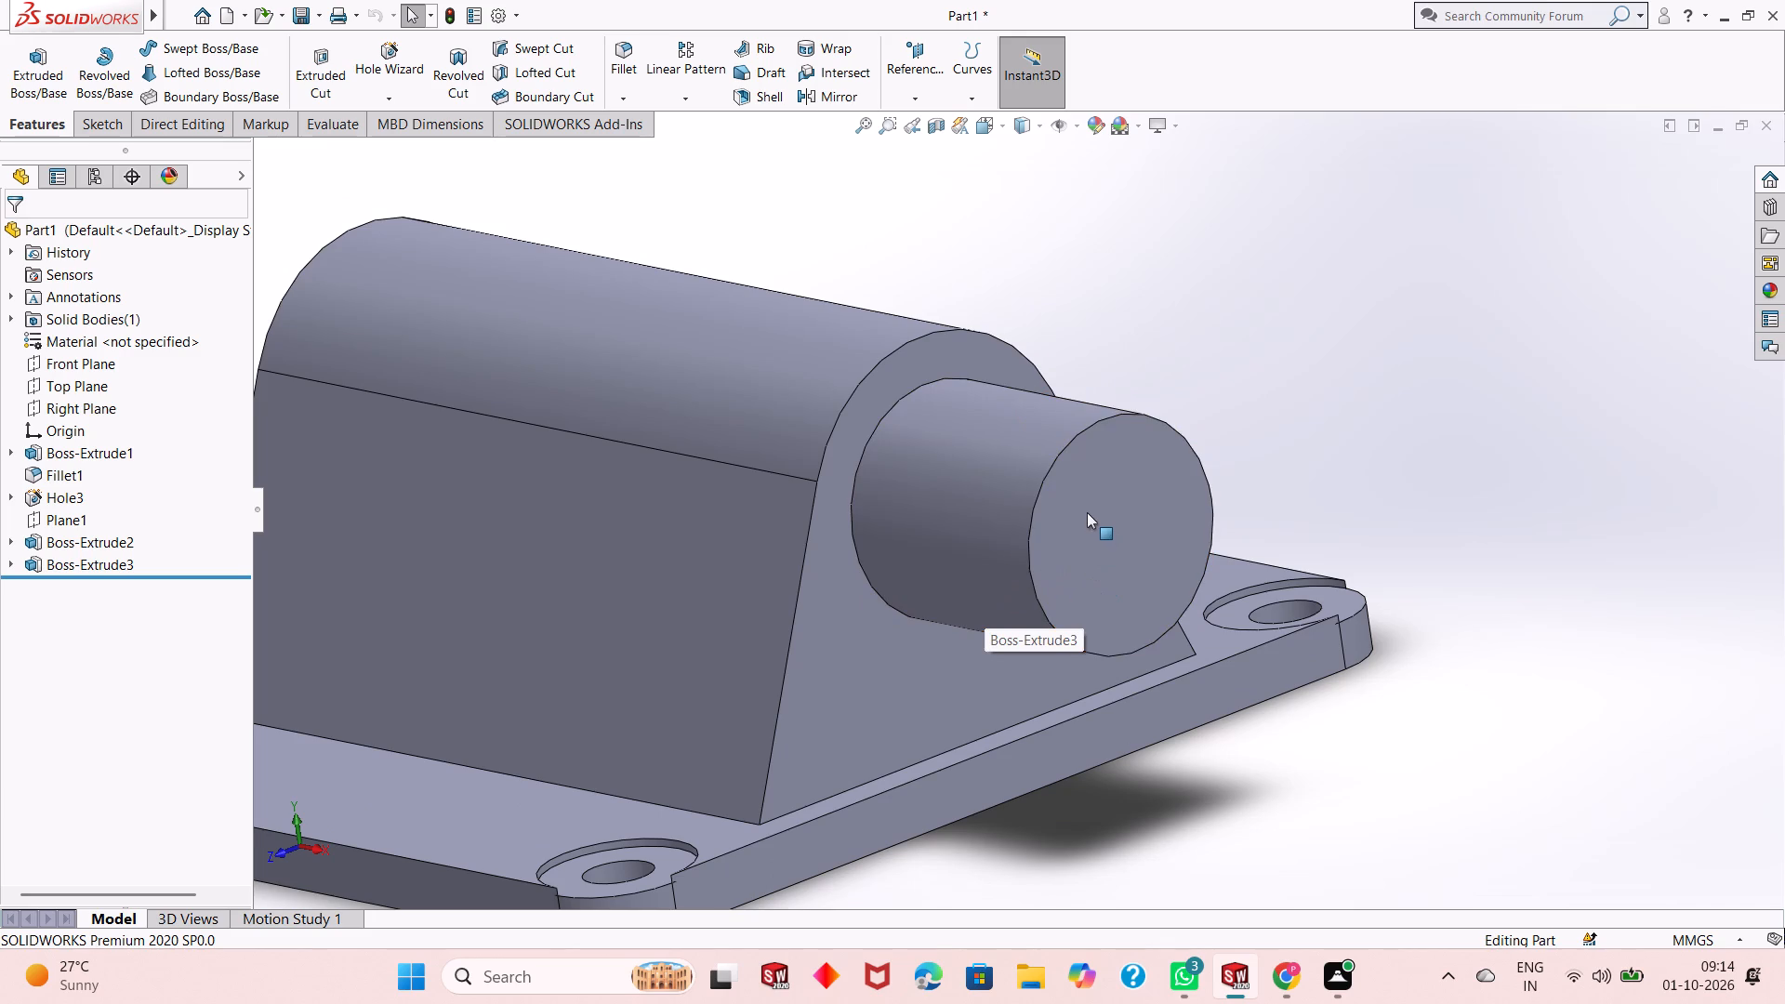
{"action": "middle_click_drag", "start_coordinate": [1136, 532], "coordinate": [1118, 547]}
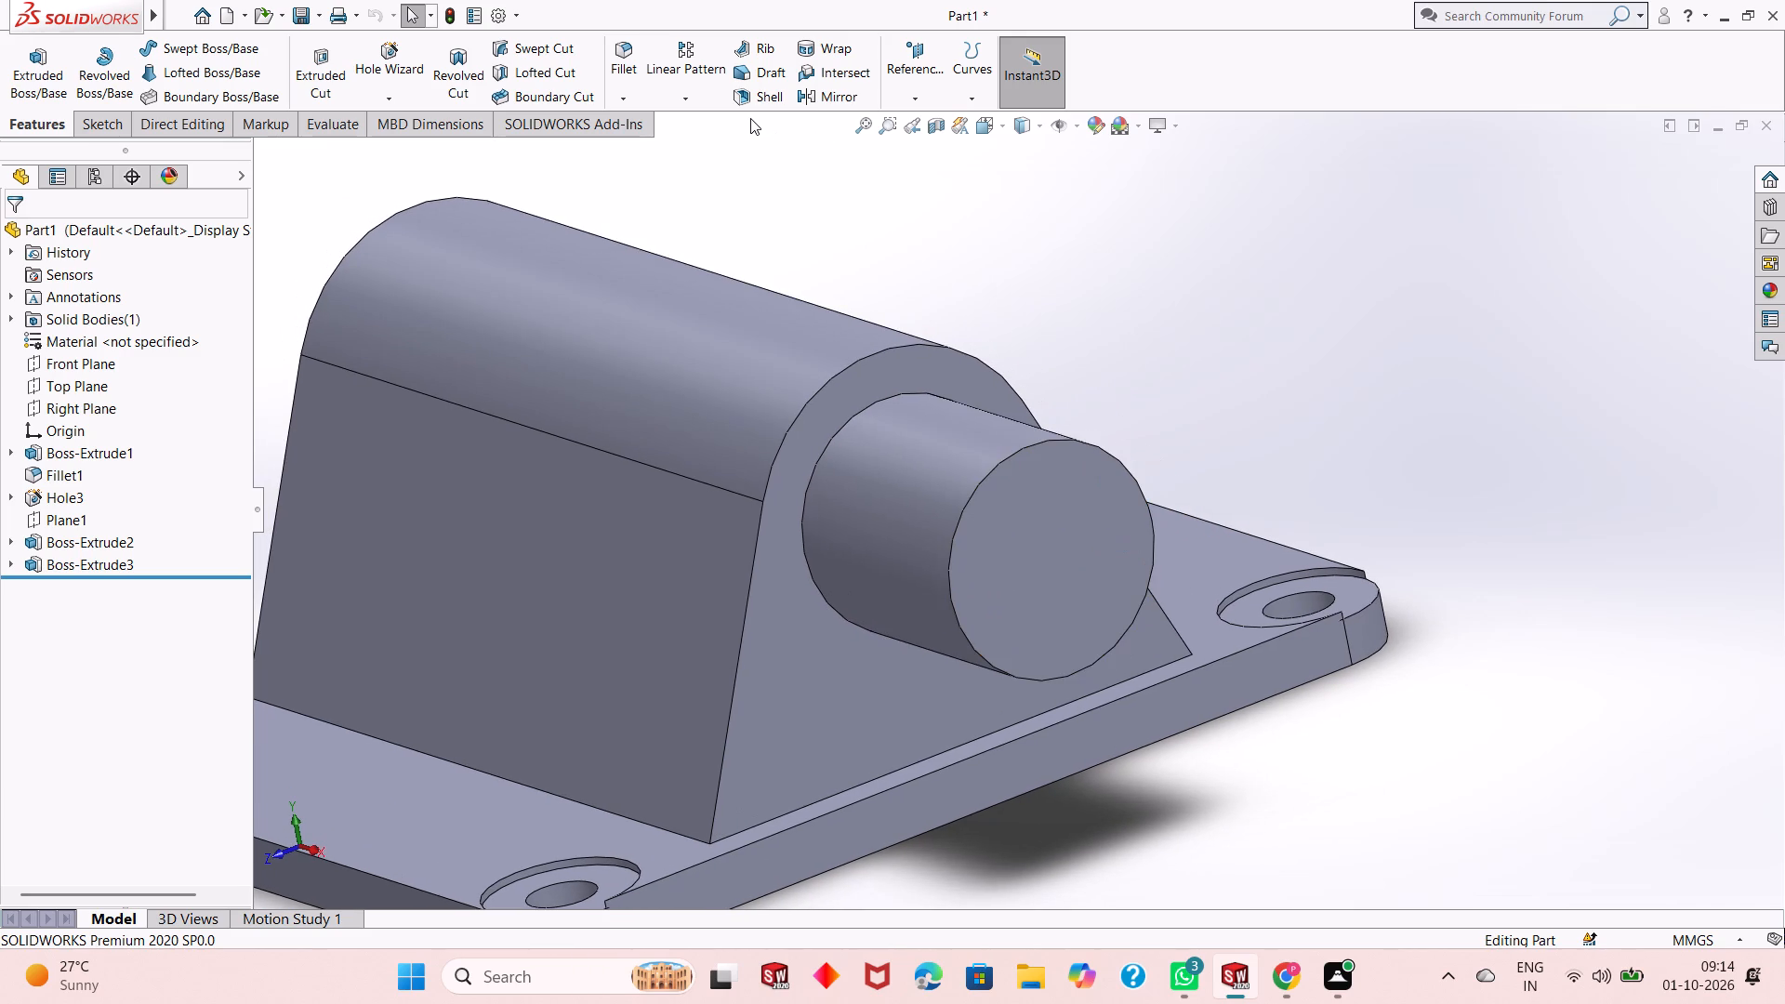
{"action": "left_click", "coordinate": [411, 71]}
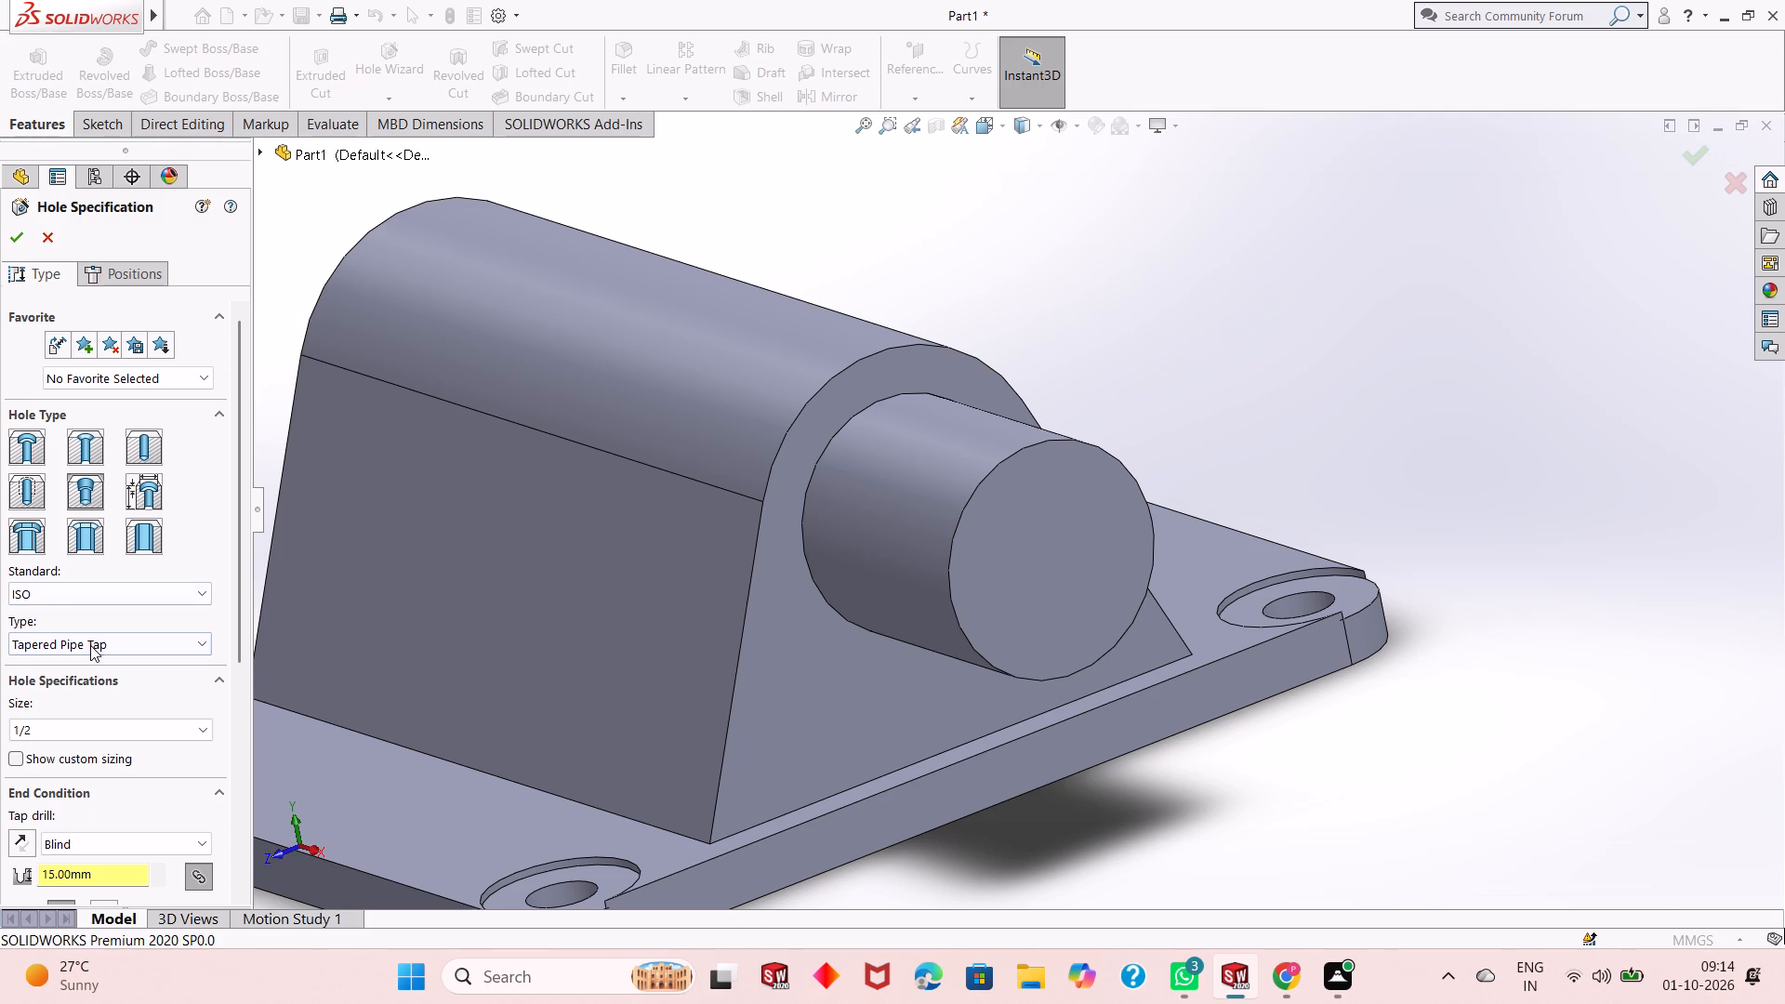
{"action": "scroll", "coordinate": [233, 760], "scroll_direction": "down", "scroll_amount": 5}
{"action": "scroll", "coordinate": [233, 761], "scroll_direction": "up", "scroll_amount": 4}
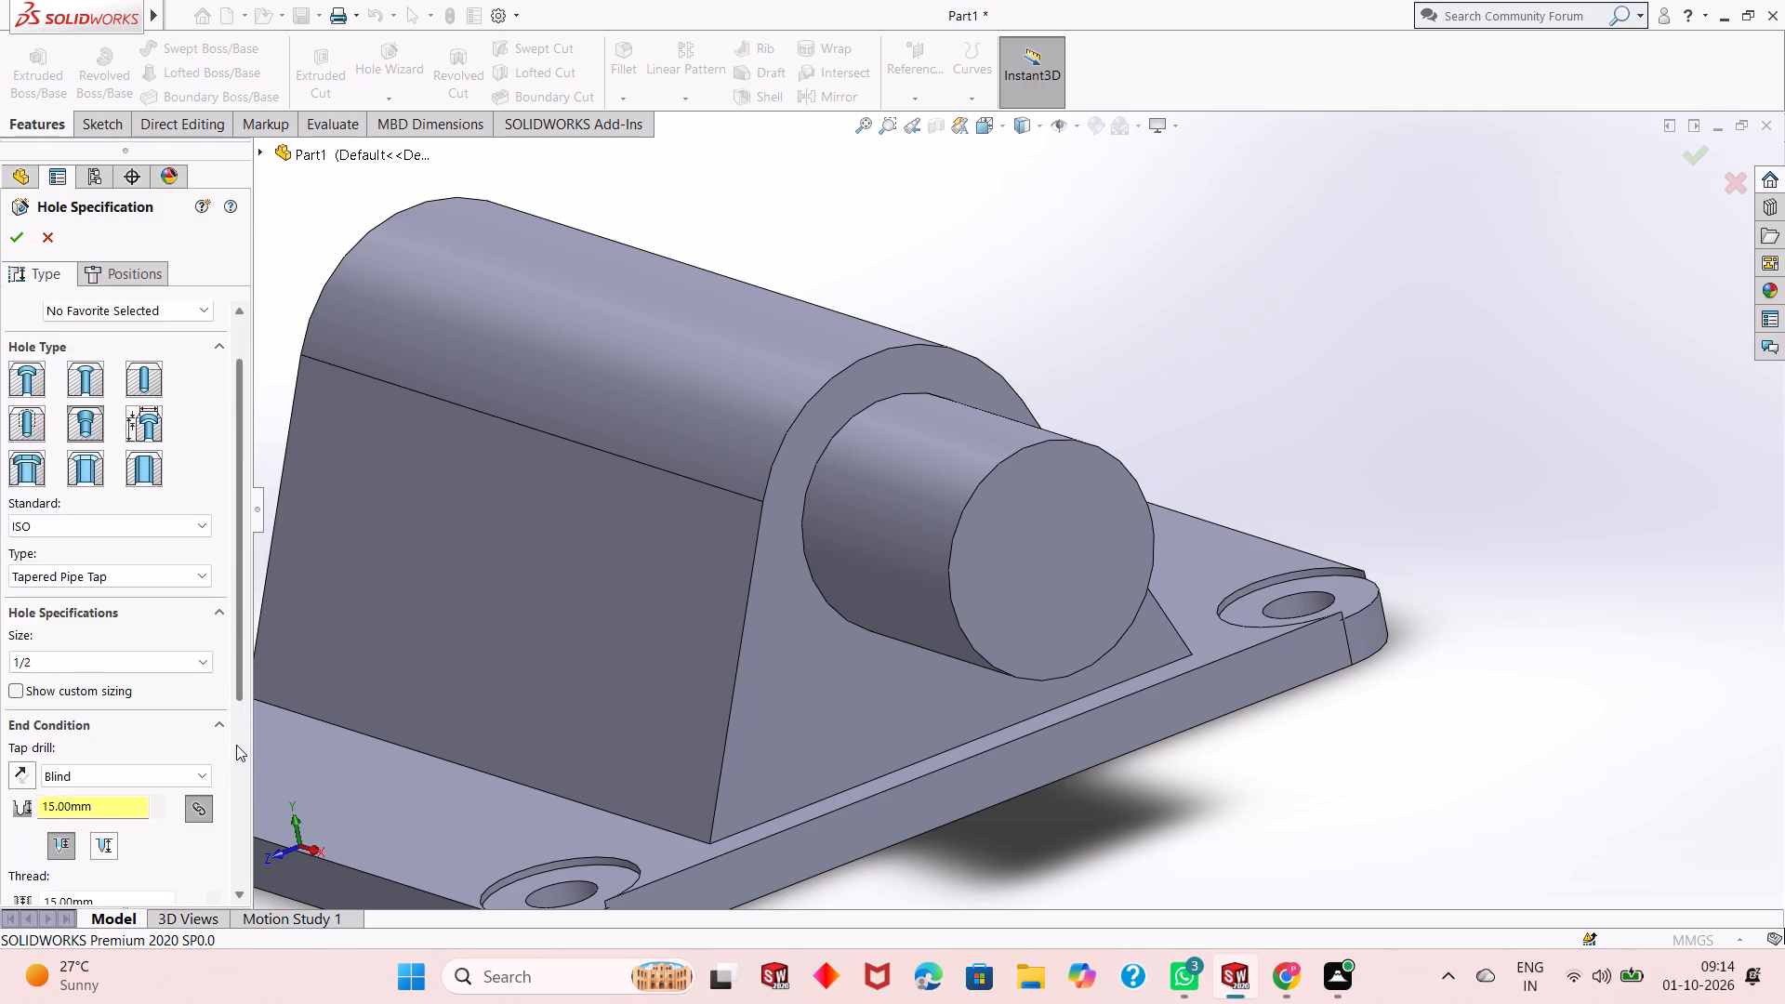
{"action": "left_click", "coordinate": [75, 449]}
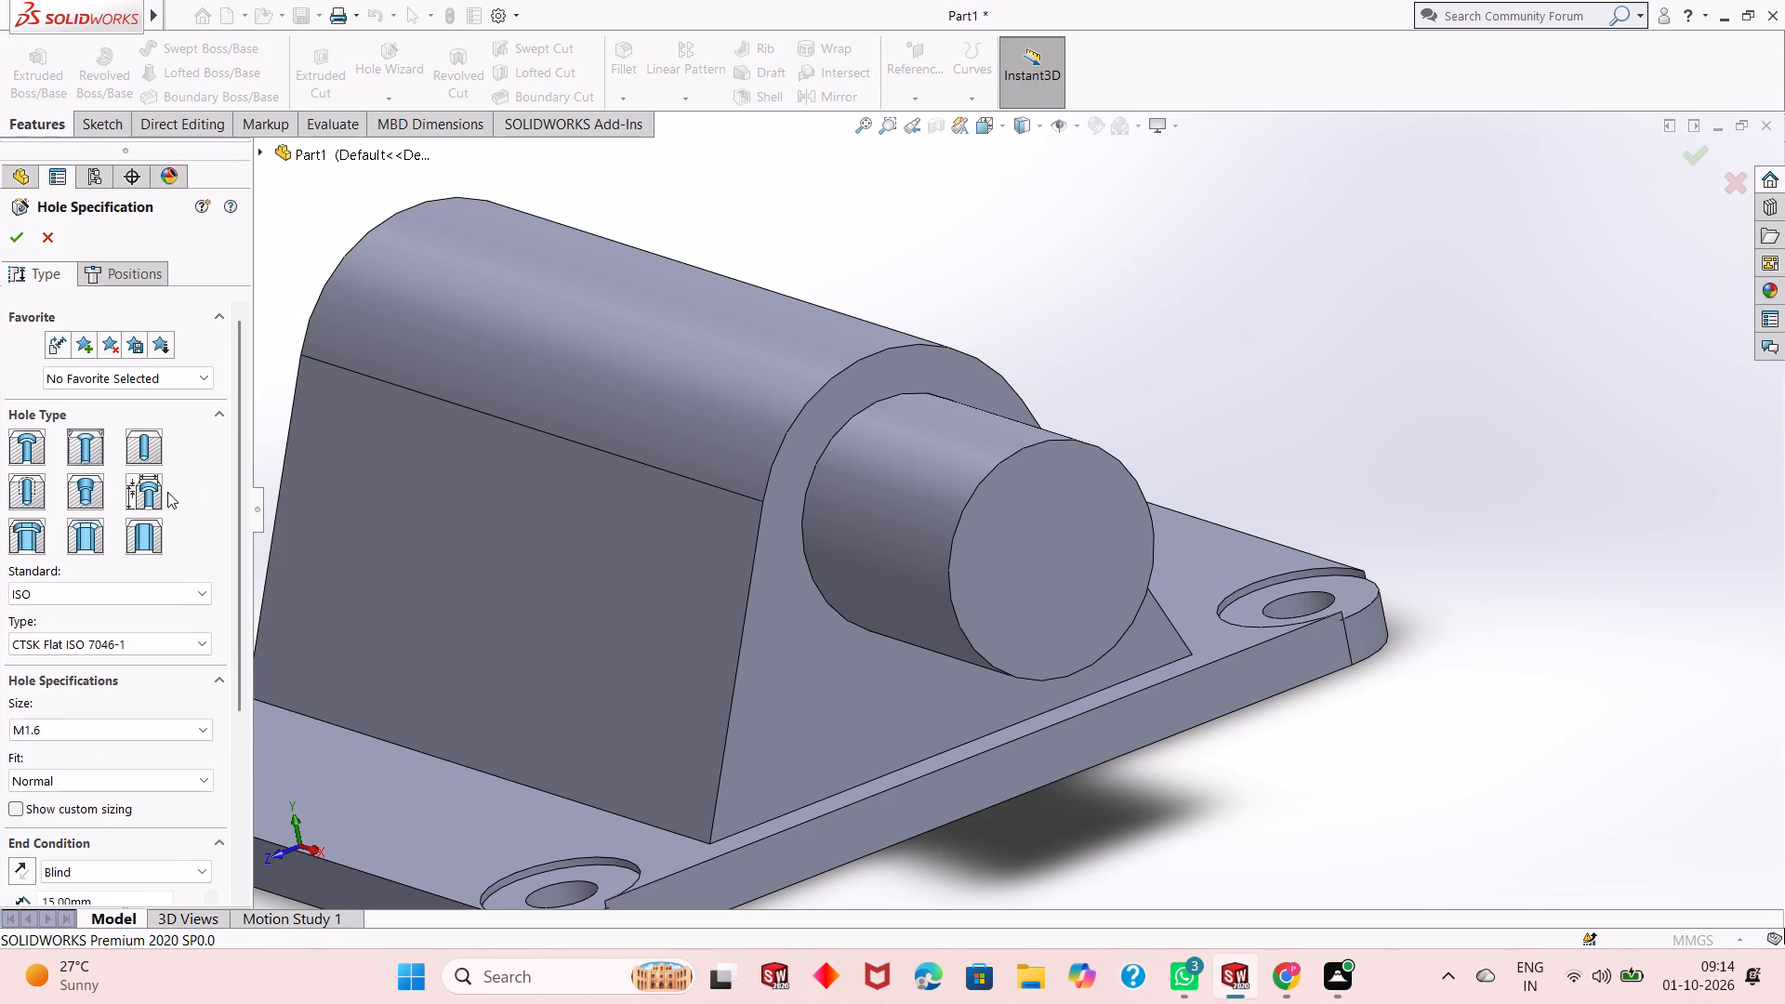
{"action": "left_click", "coordinate": [151, 495]}
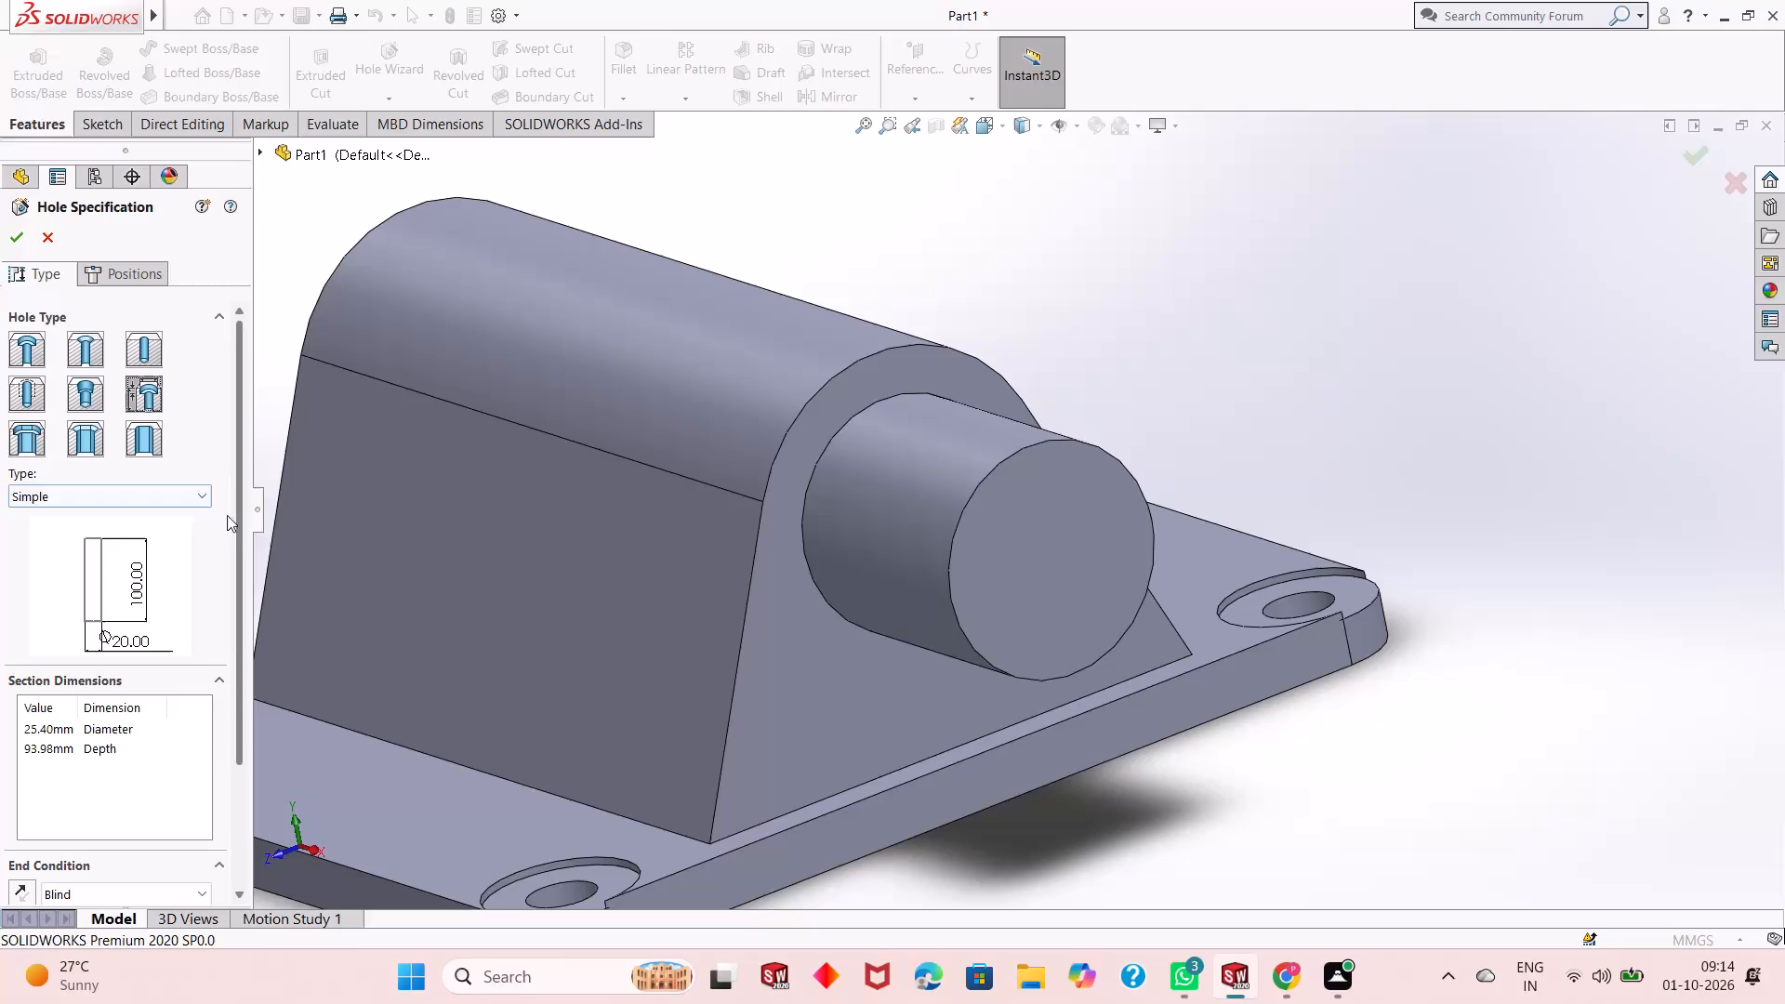
Compare the legacy hole subtypes, including drilled, countersunk, counterdrilled, tapered and simple, with their preview shapes and section dimensions.
{"action": "left_click", "coordinate": [194, 495]}
{"action": "left_click", "coordinate": [172, 520]}
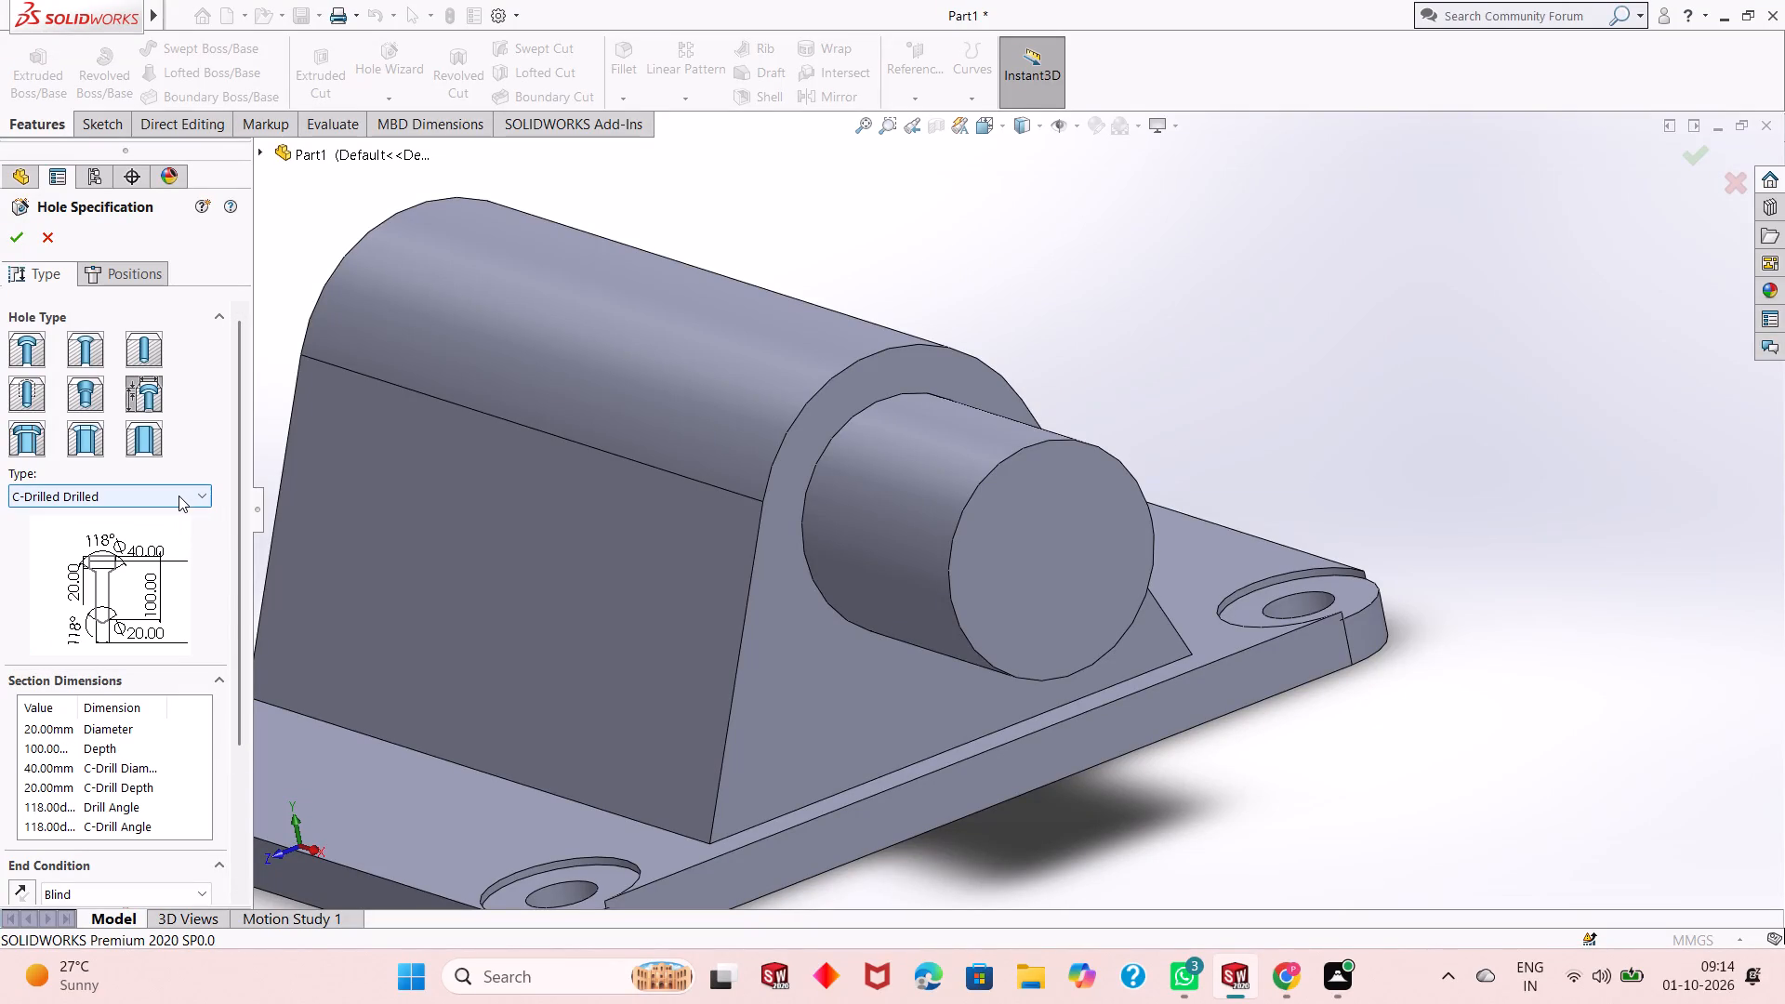
{"action": "left_click", "coordinate": [178, 495]}
{"action": "left_click", "coordinate": [167, 532]}
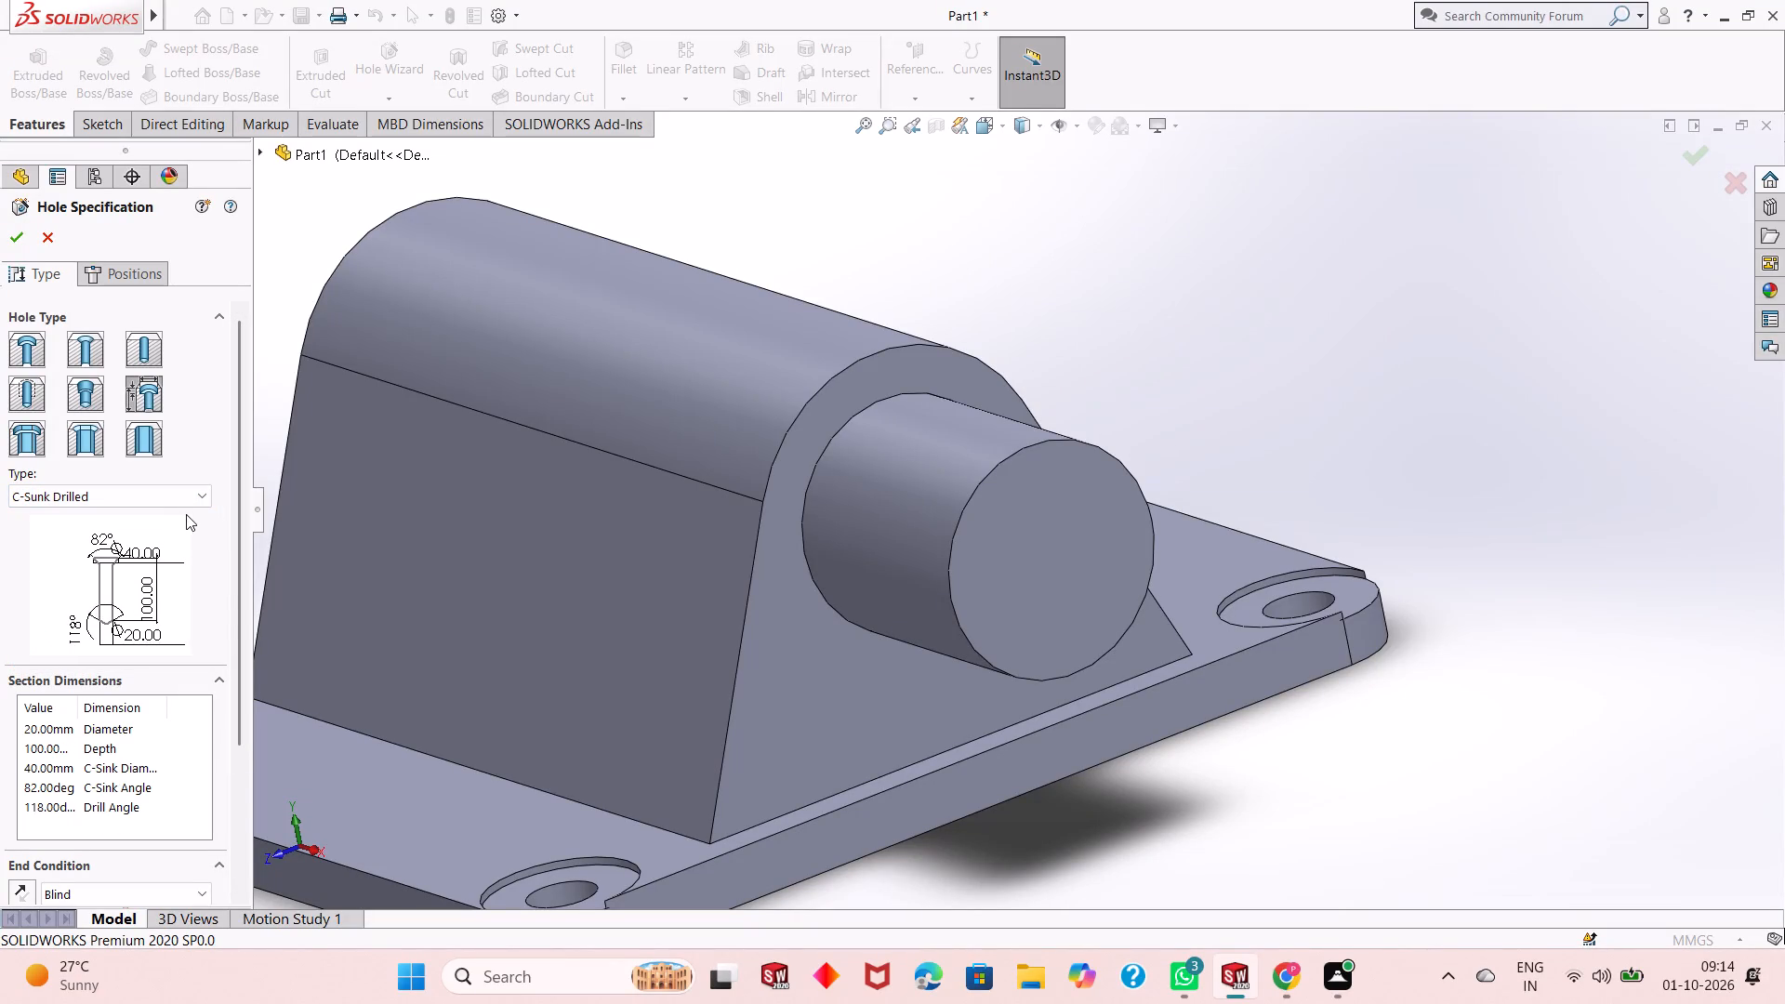
{"action": "left_click", "coordinate": [192, 502]}
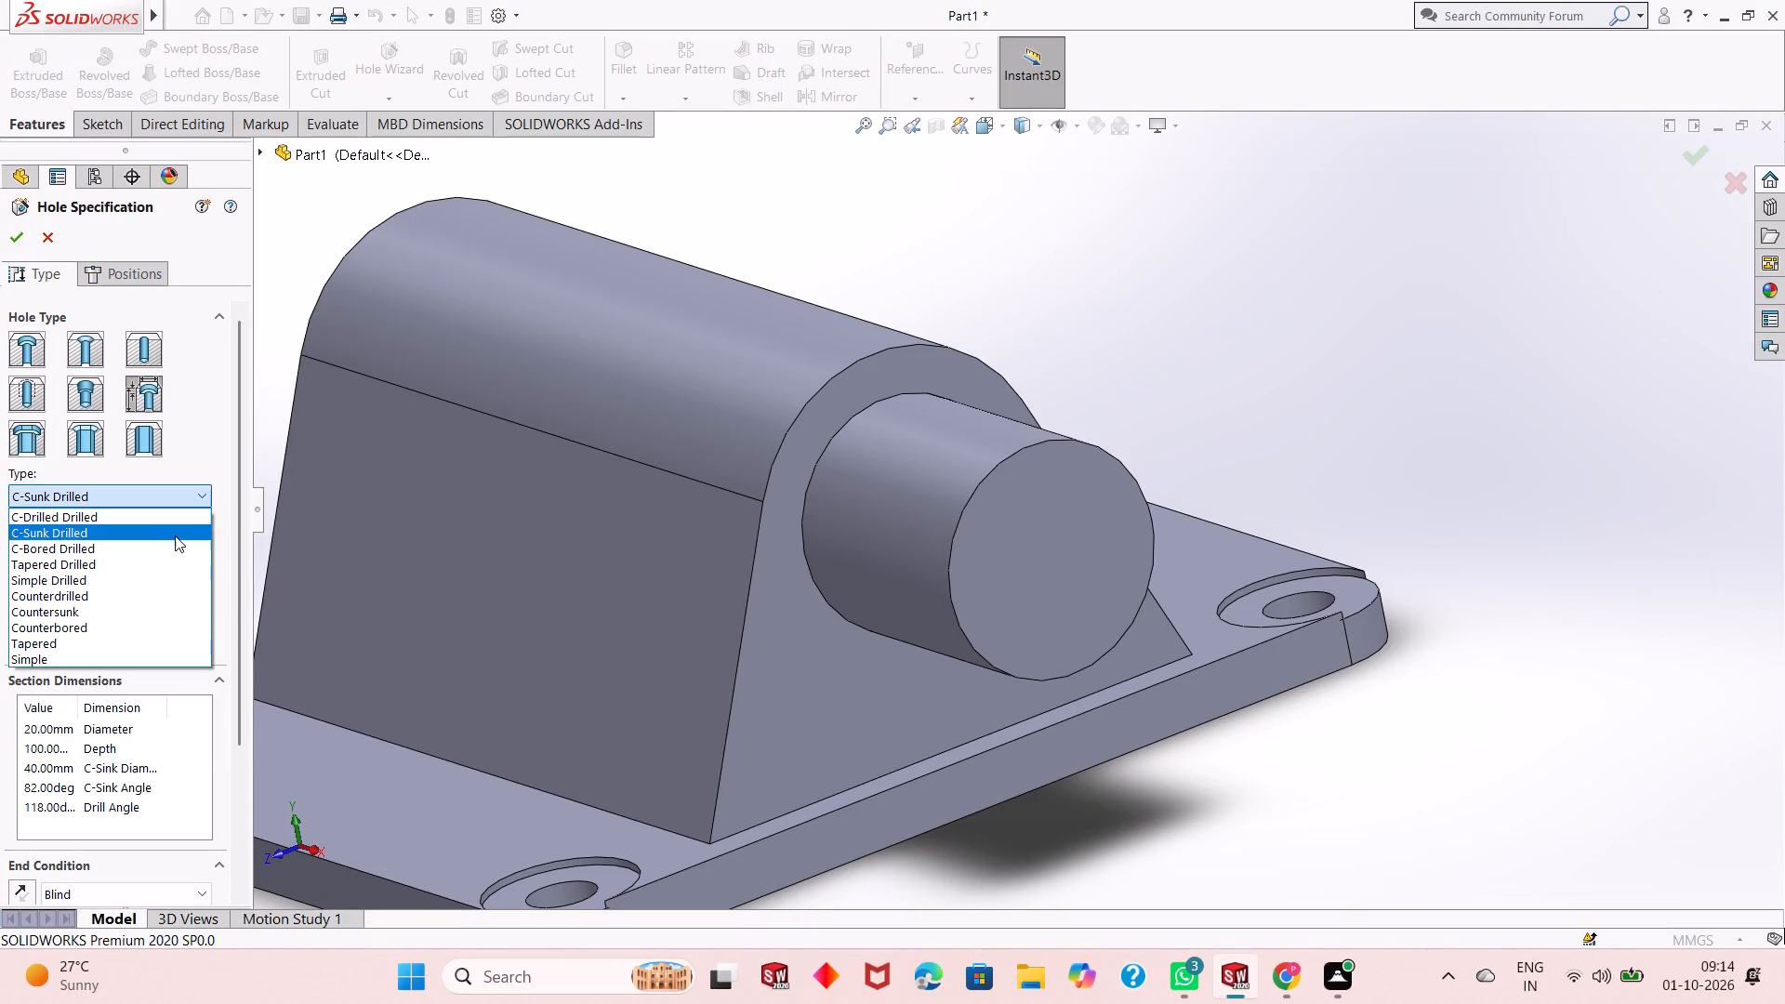
{"action": "left_click", "coordinate": [172, 546]}
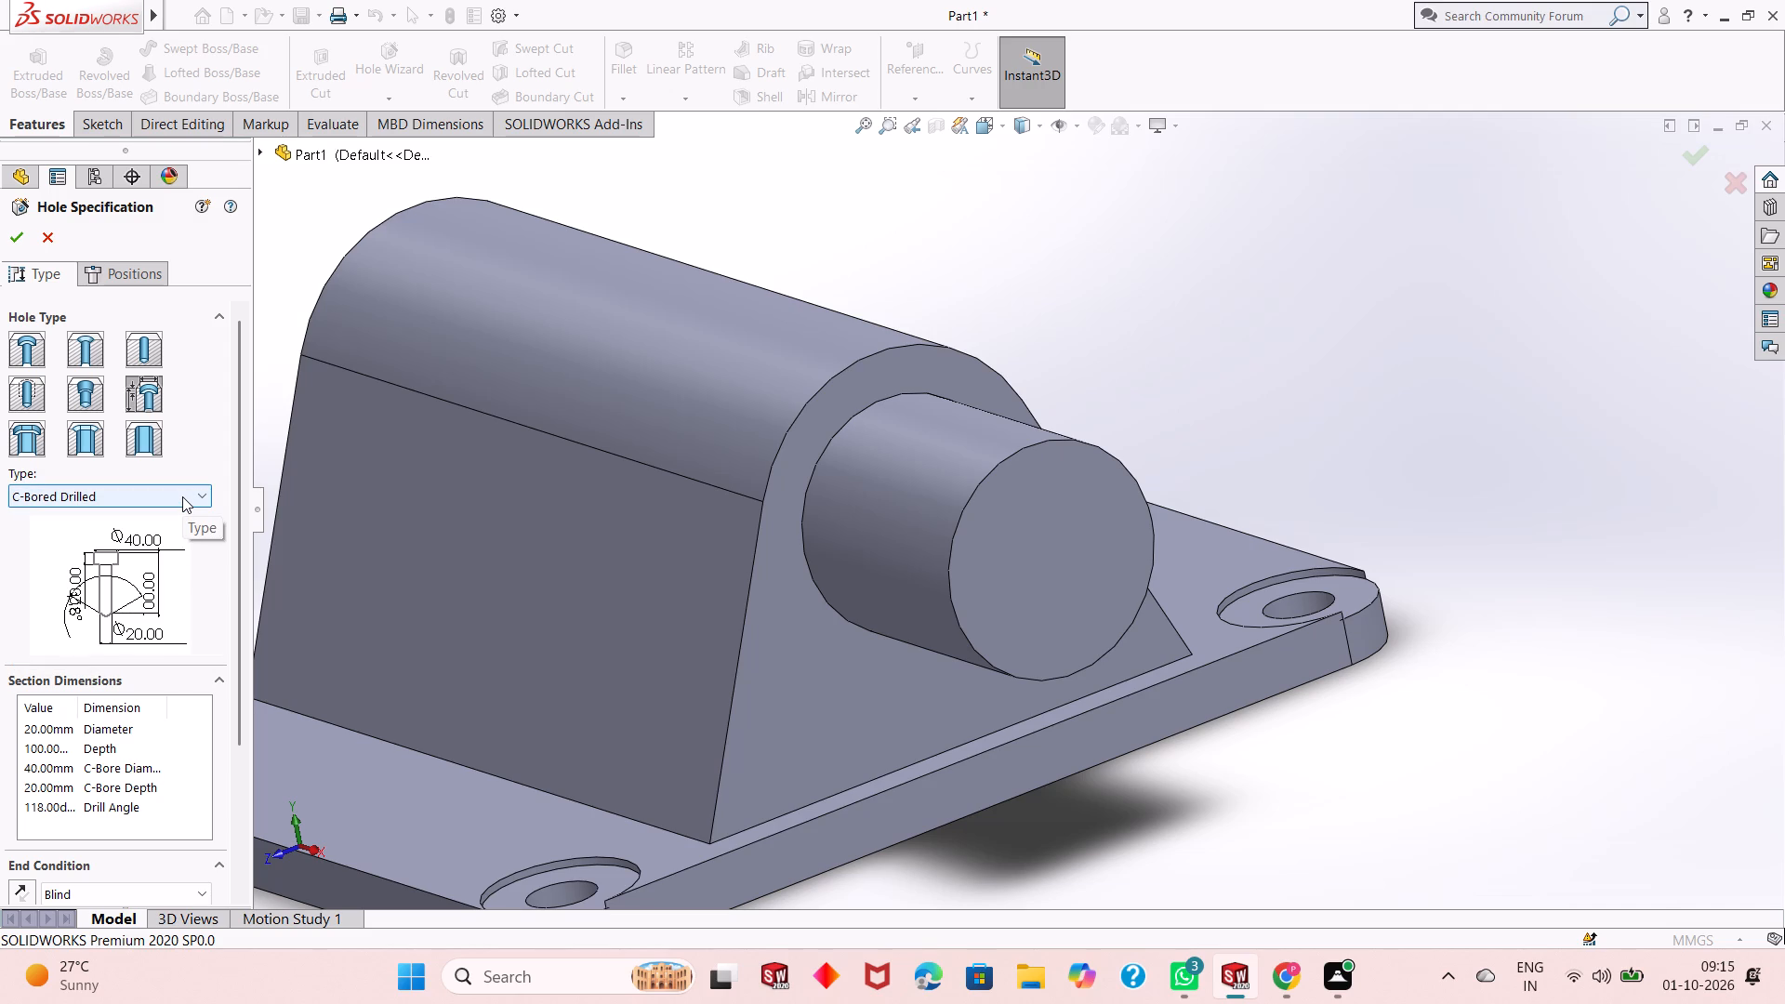
{"action": "left_click", "coordinate": [182, 496]}
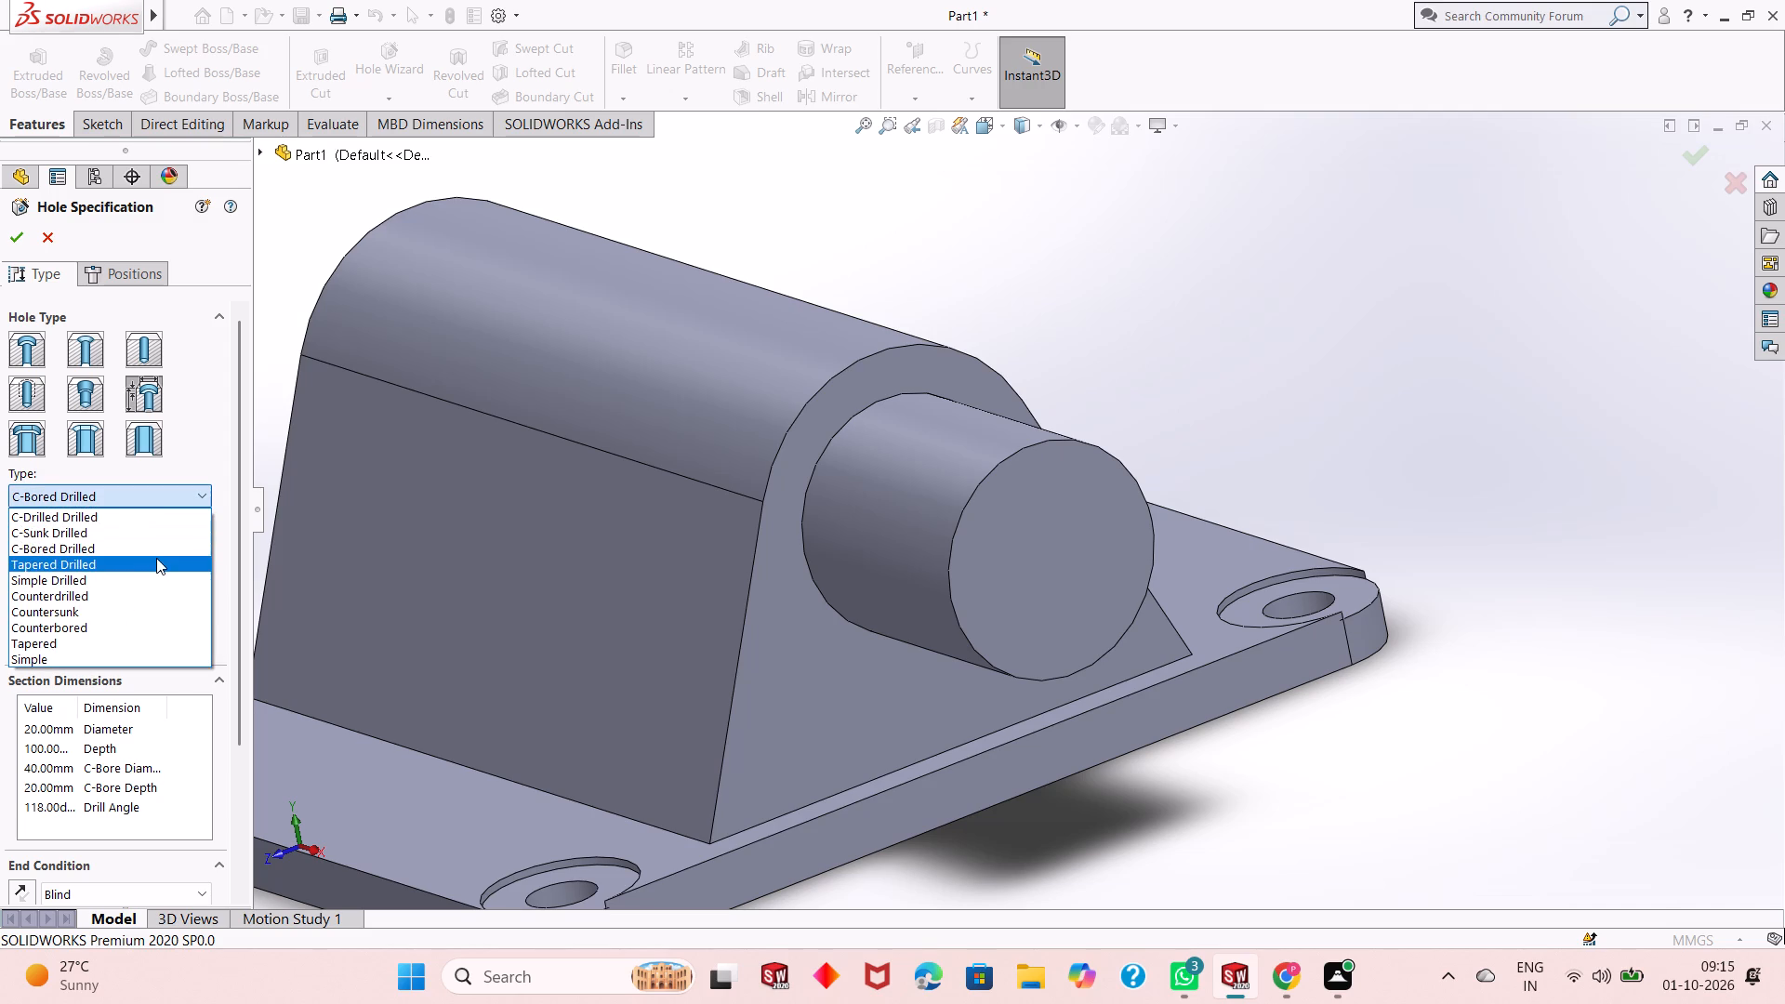
{"action": "left_click", "coordinate": [154, 559]}
{"action": "left_click", "coordinate": [180, 503]}
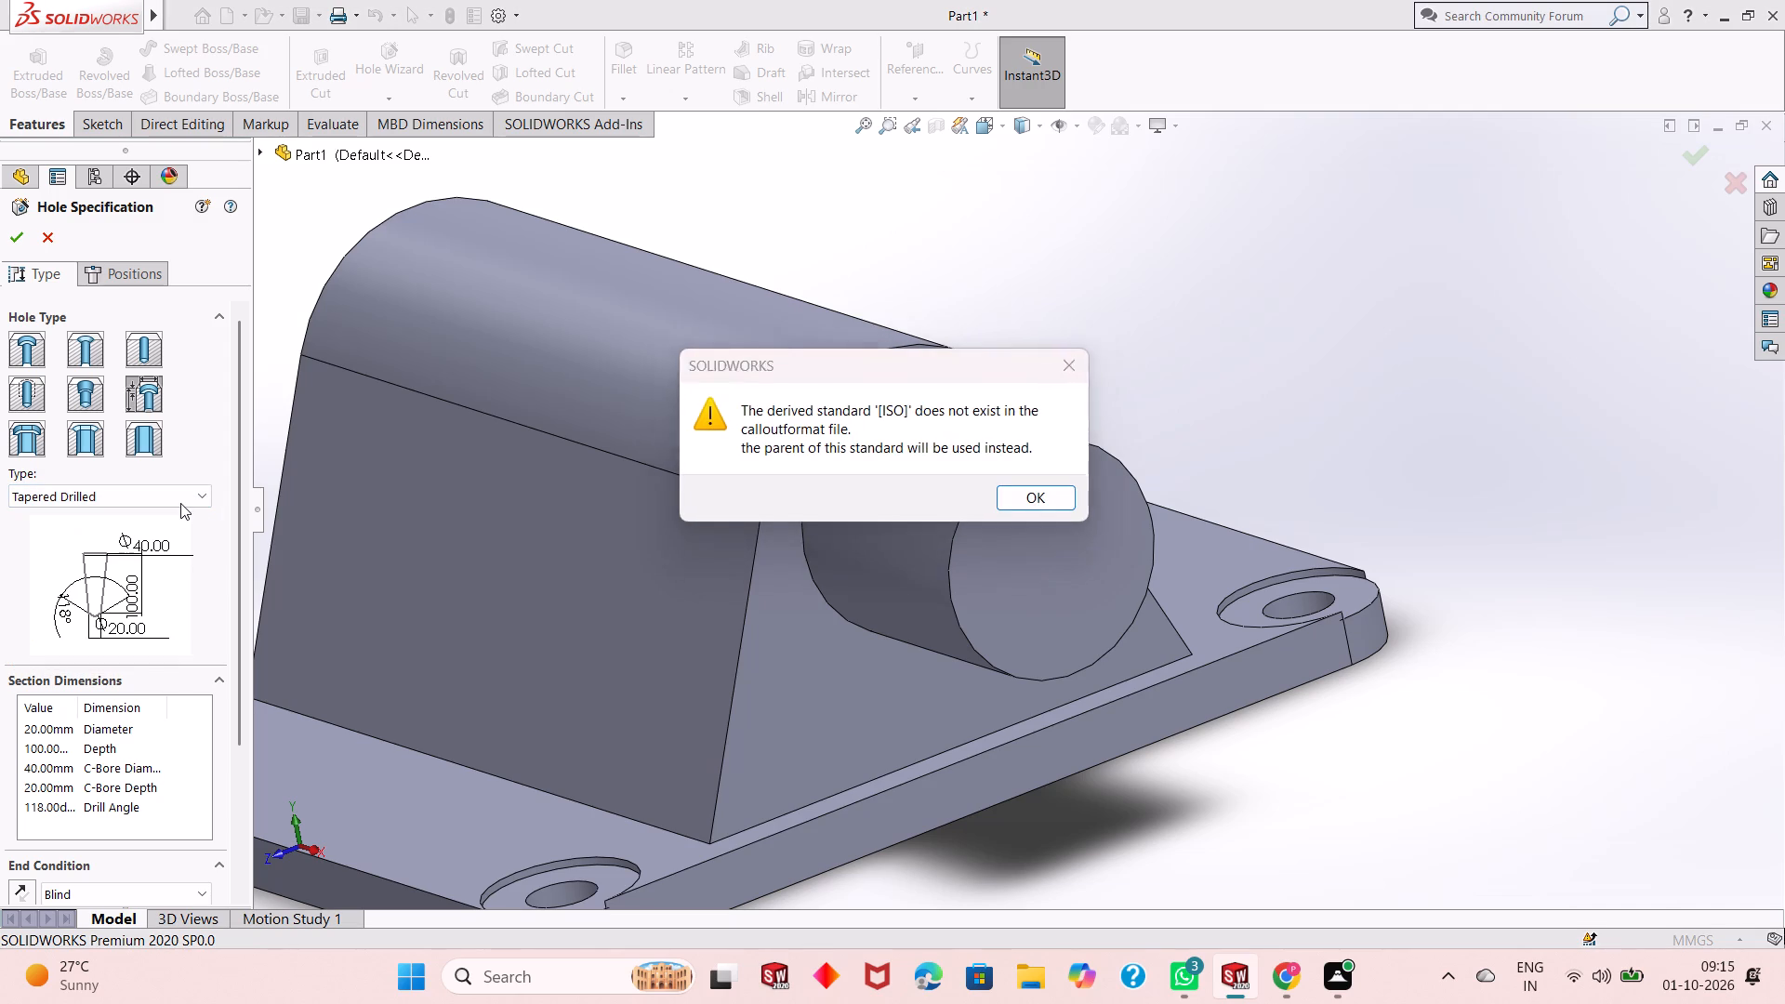
{"action": "left_click", "coordinate": [1057, 367]}
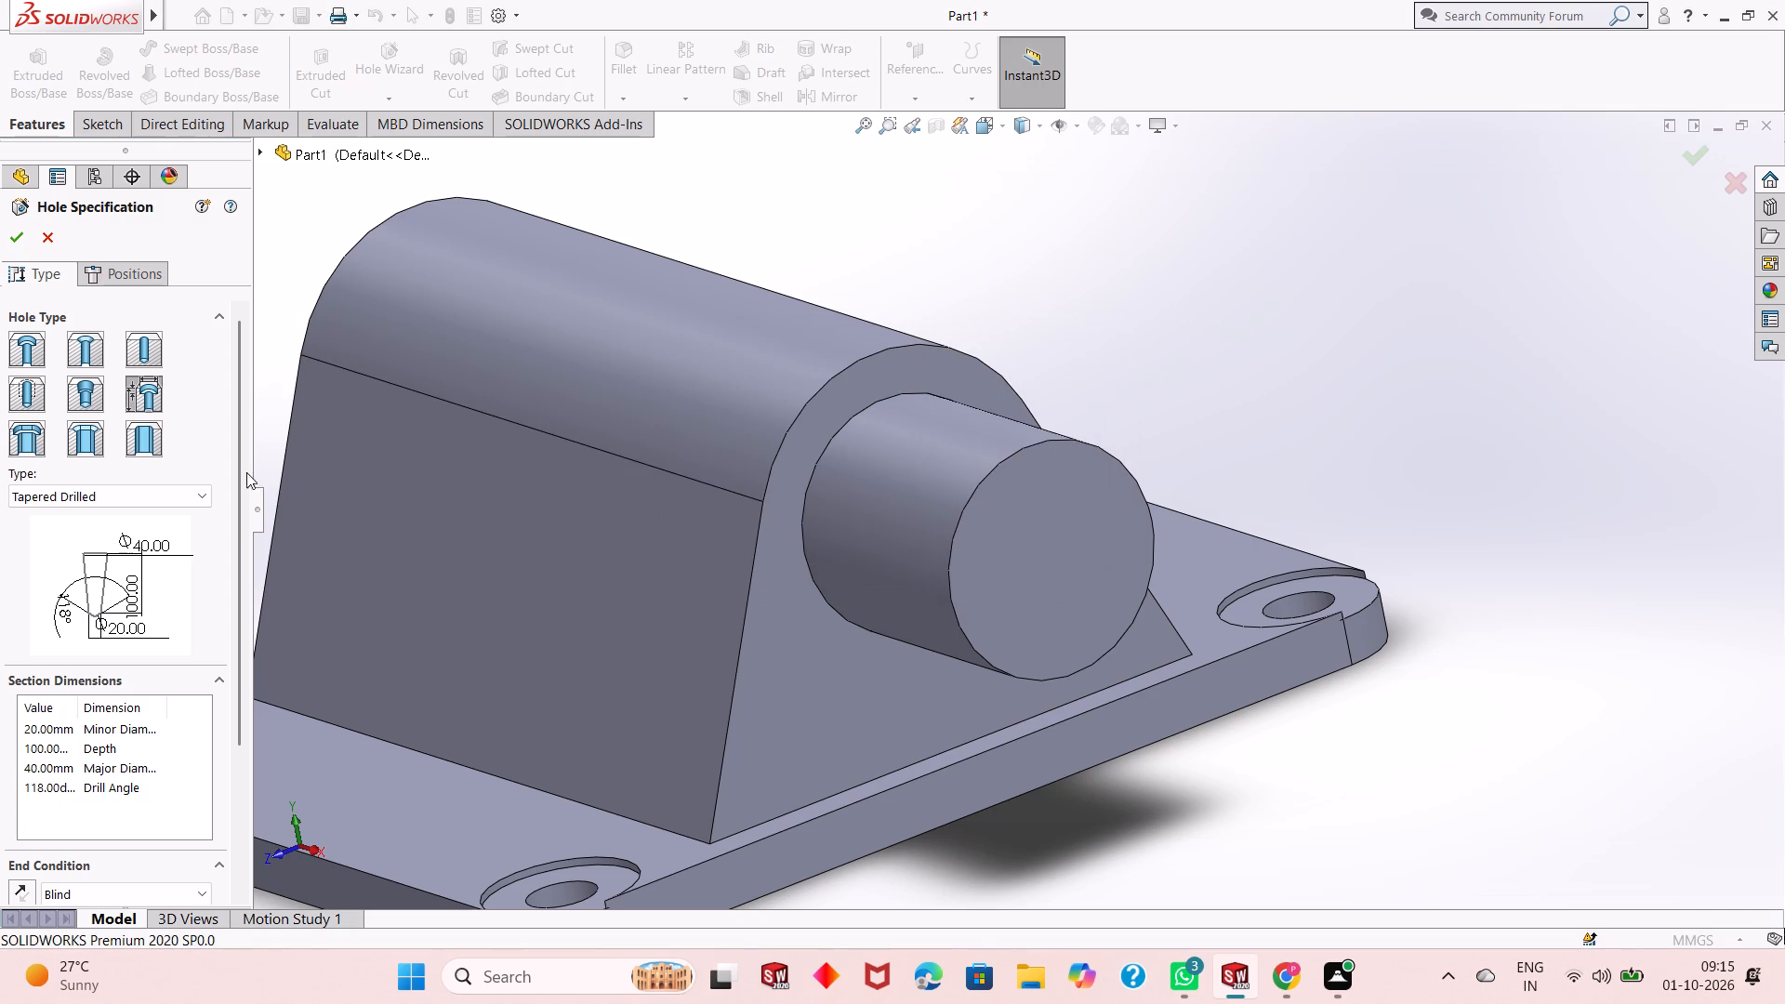
{"action": "left_click", "coordinate": [152, 498]}
{"action": "left_click", "coordinate": [125, 574]}
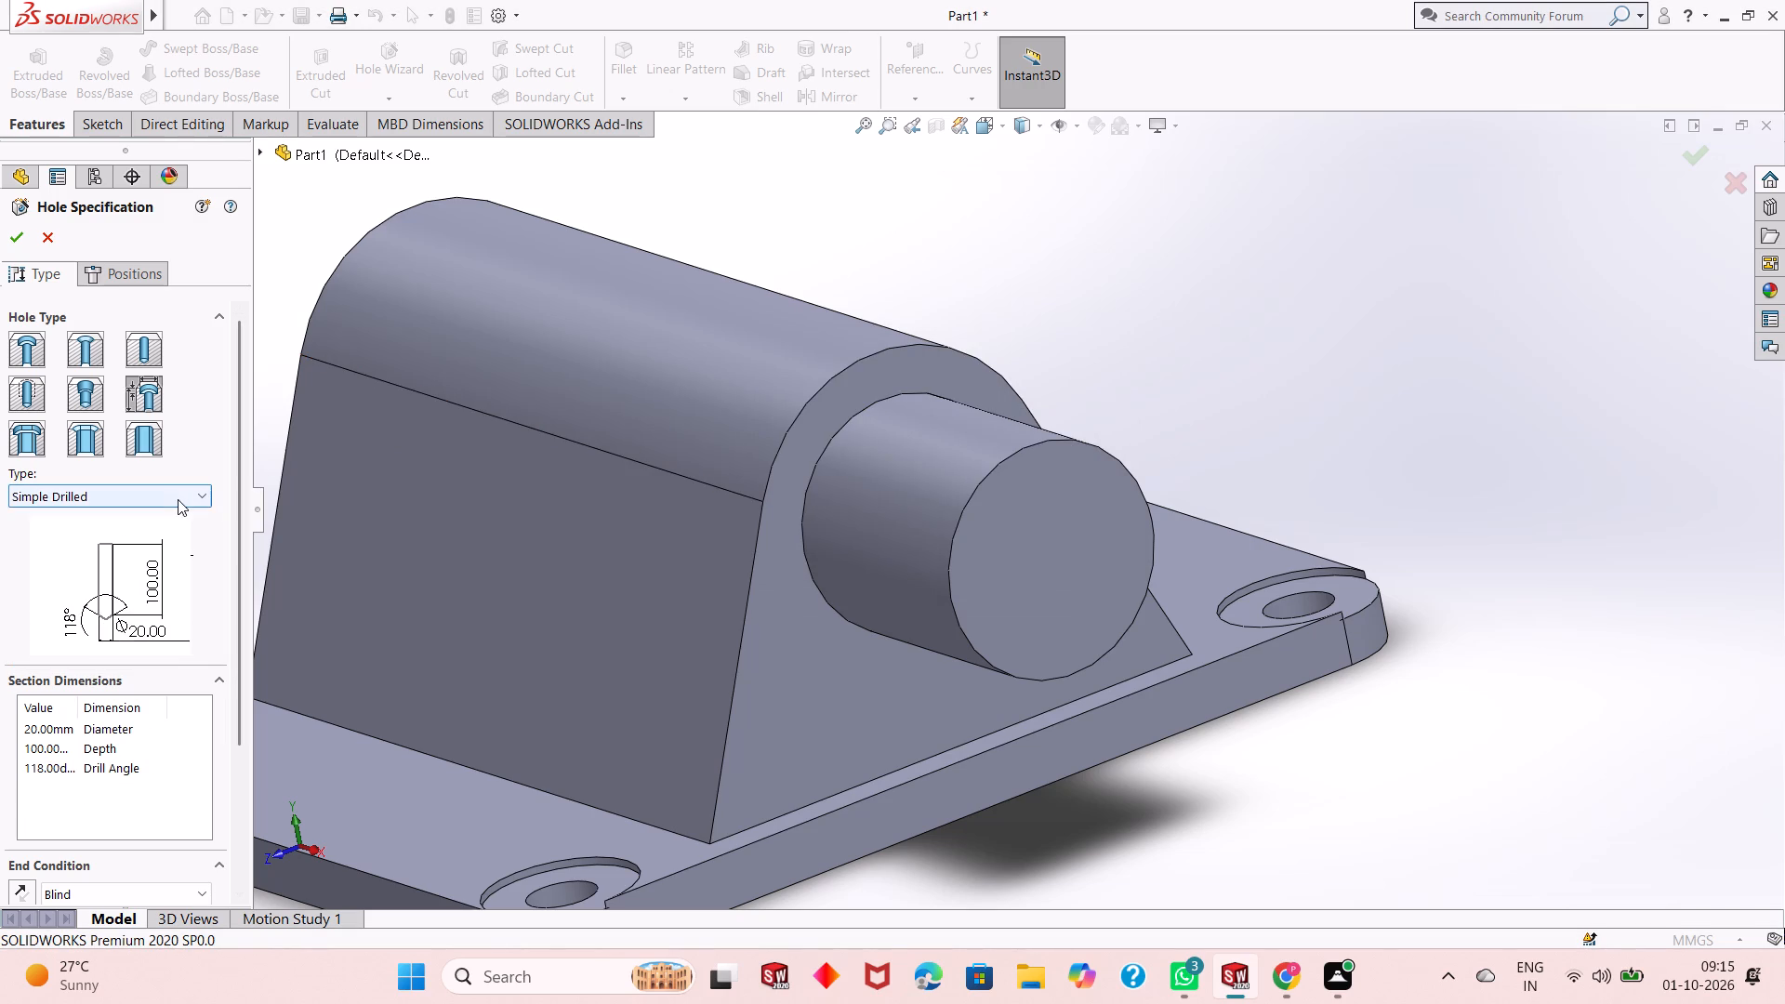
{"action": "left_click", "coordinate": [178, 499]}
{"action": "left_click", "coordinate": [132, 592]}
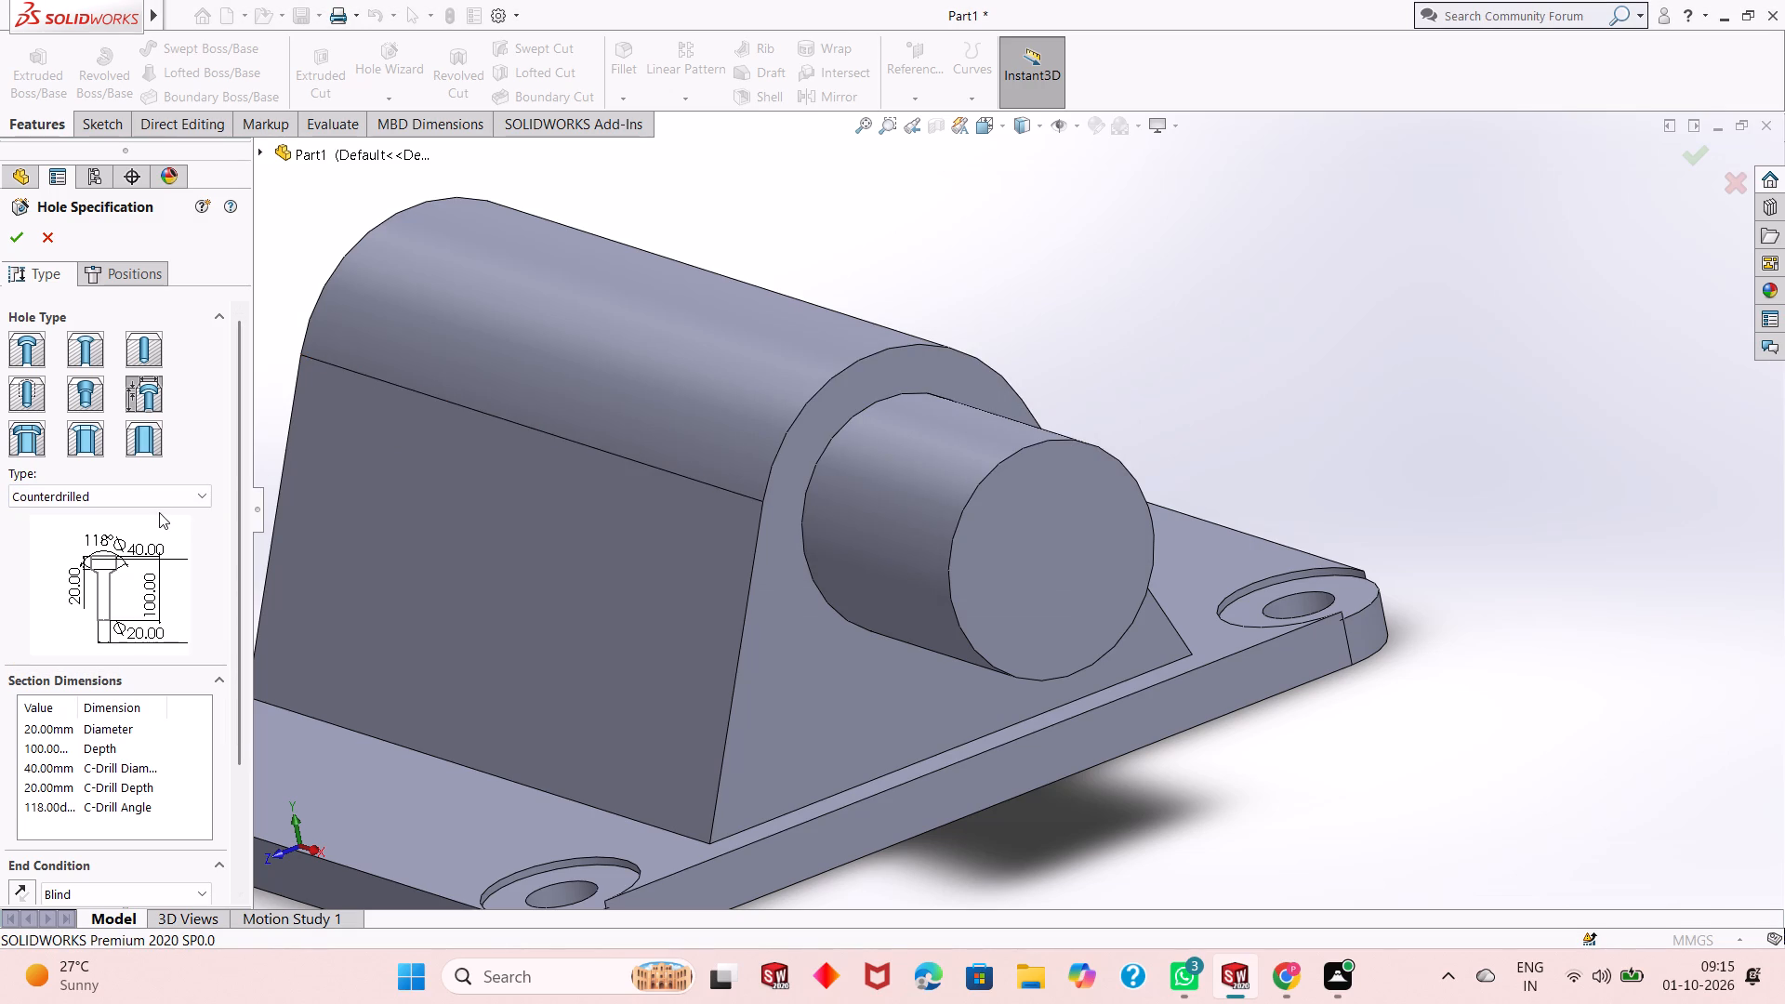
{"action": "left_click", "coordinate": [178, 499]}
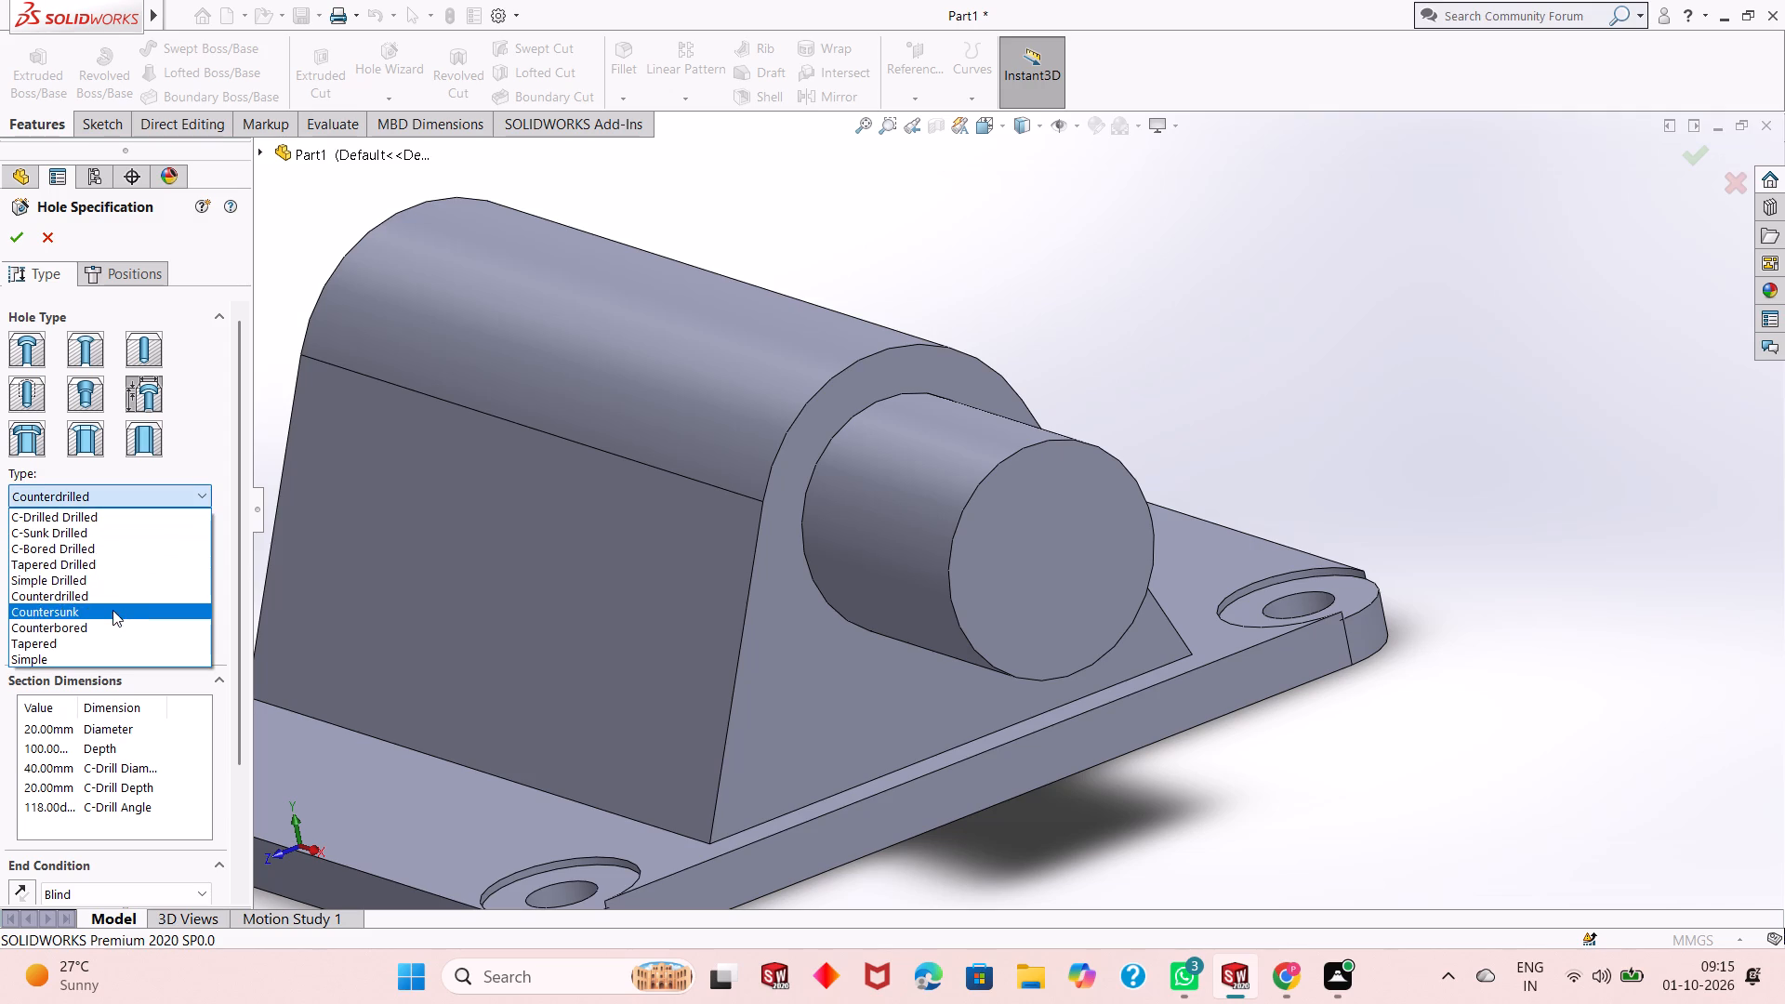
{"action": "left_click", "coordinate": [112, 611]}
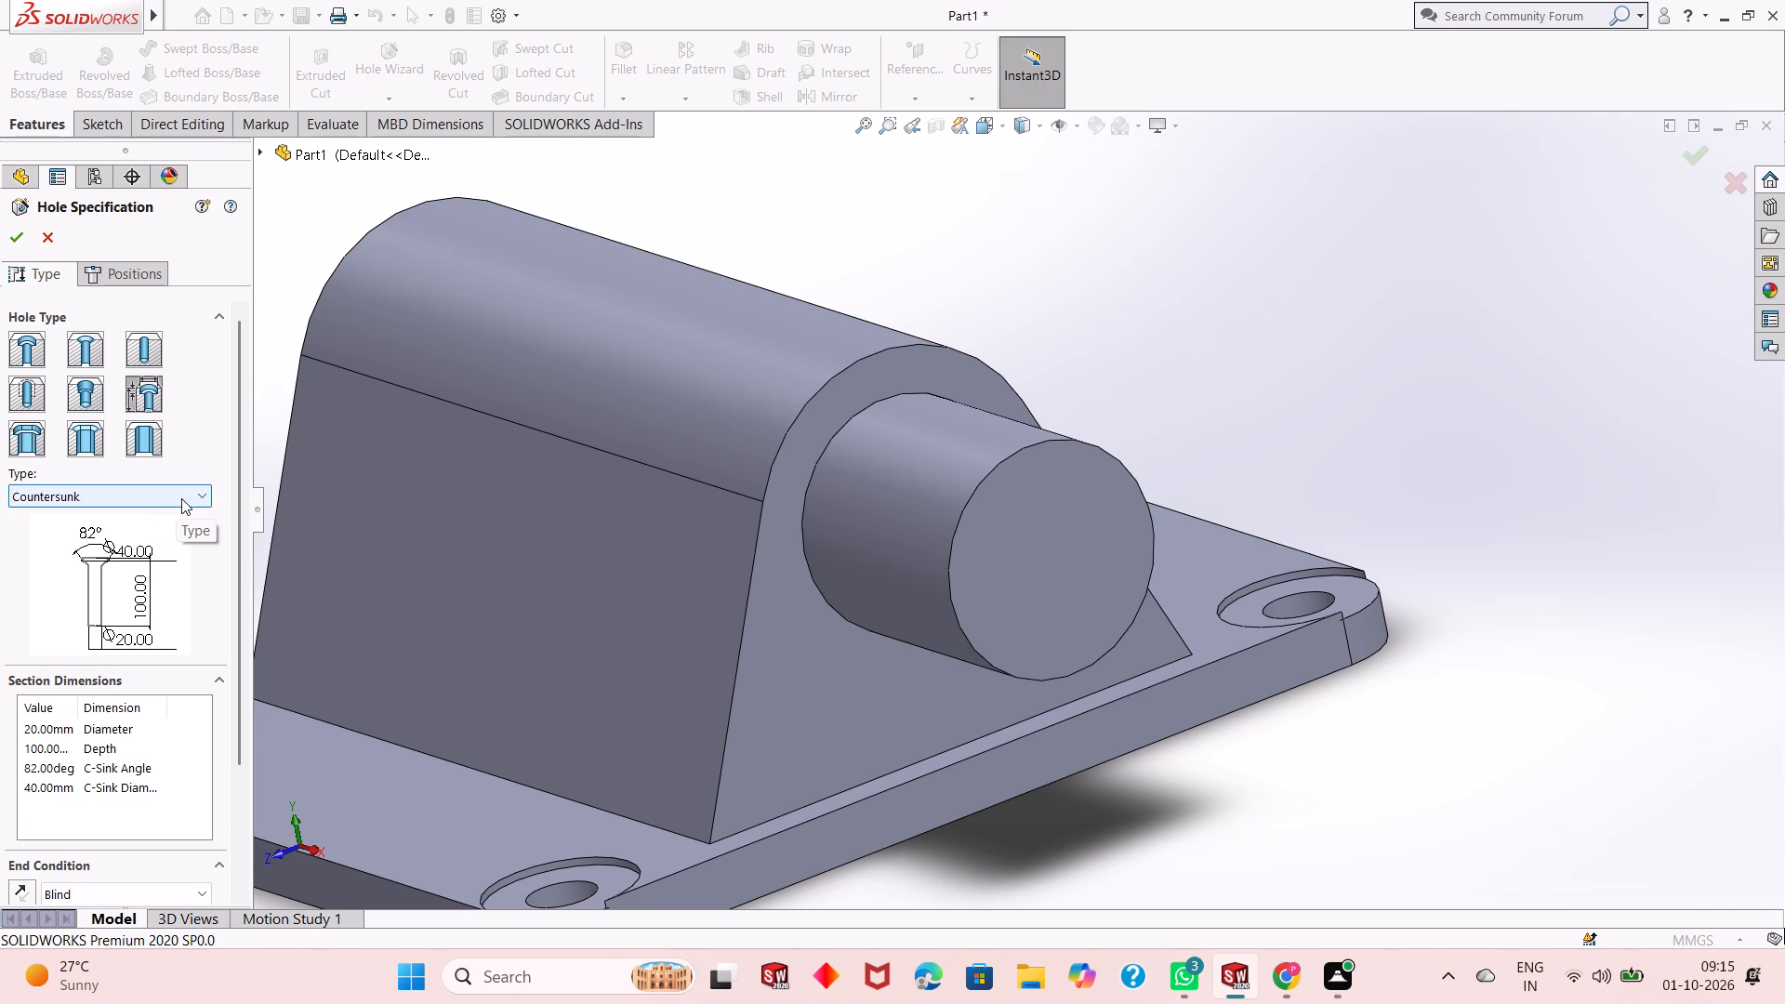
{"action": "left_click", "coordinate": [181, 498]}
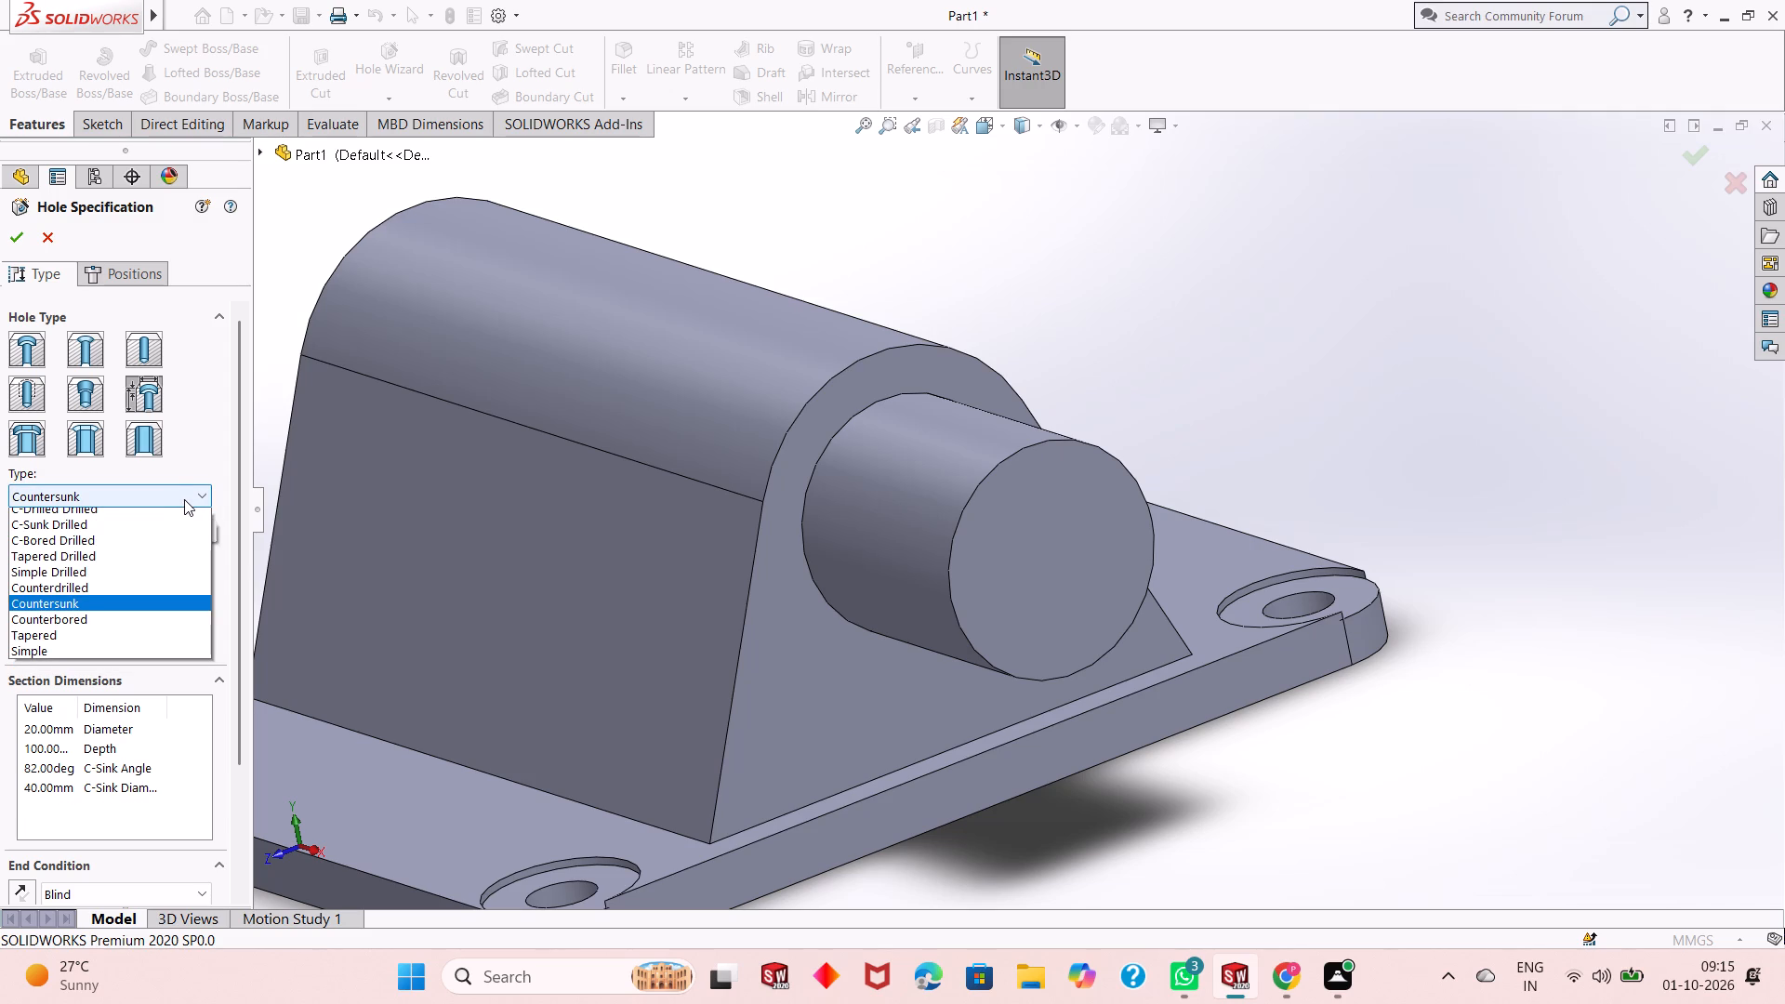
{"action": "left_click", "coordinate": [184, 499]}
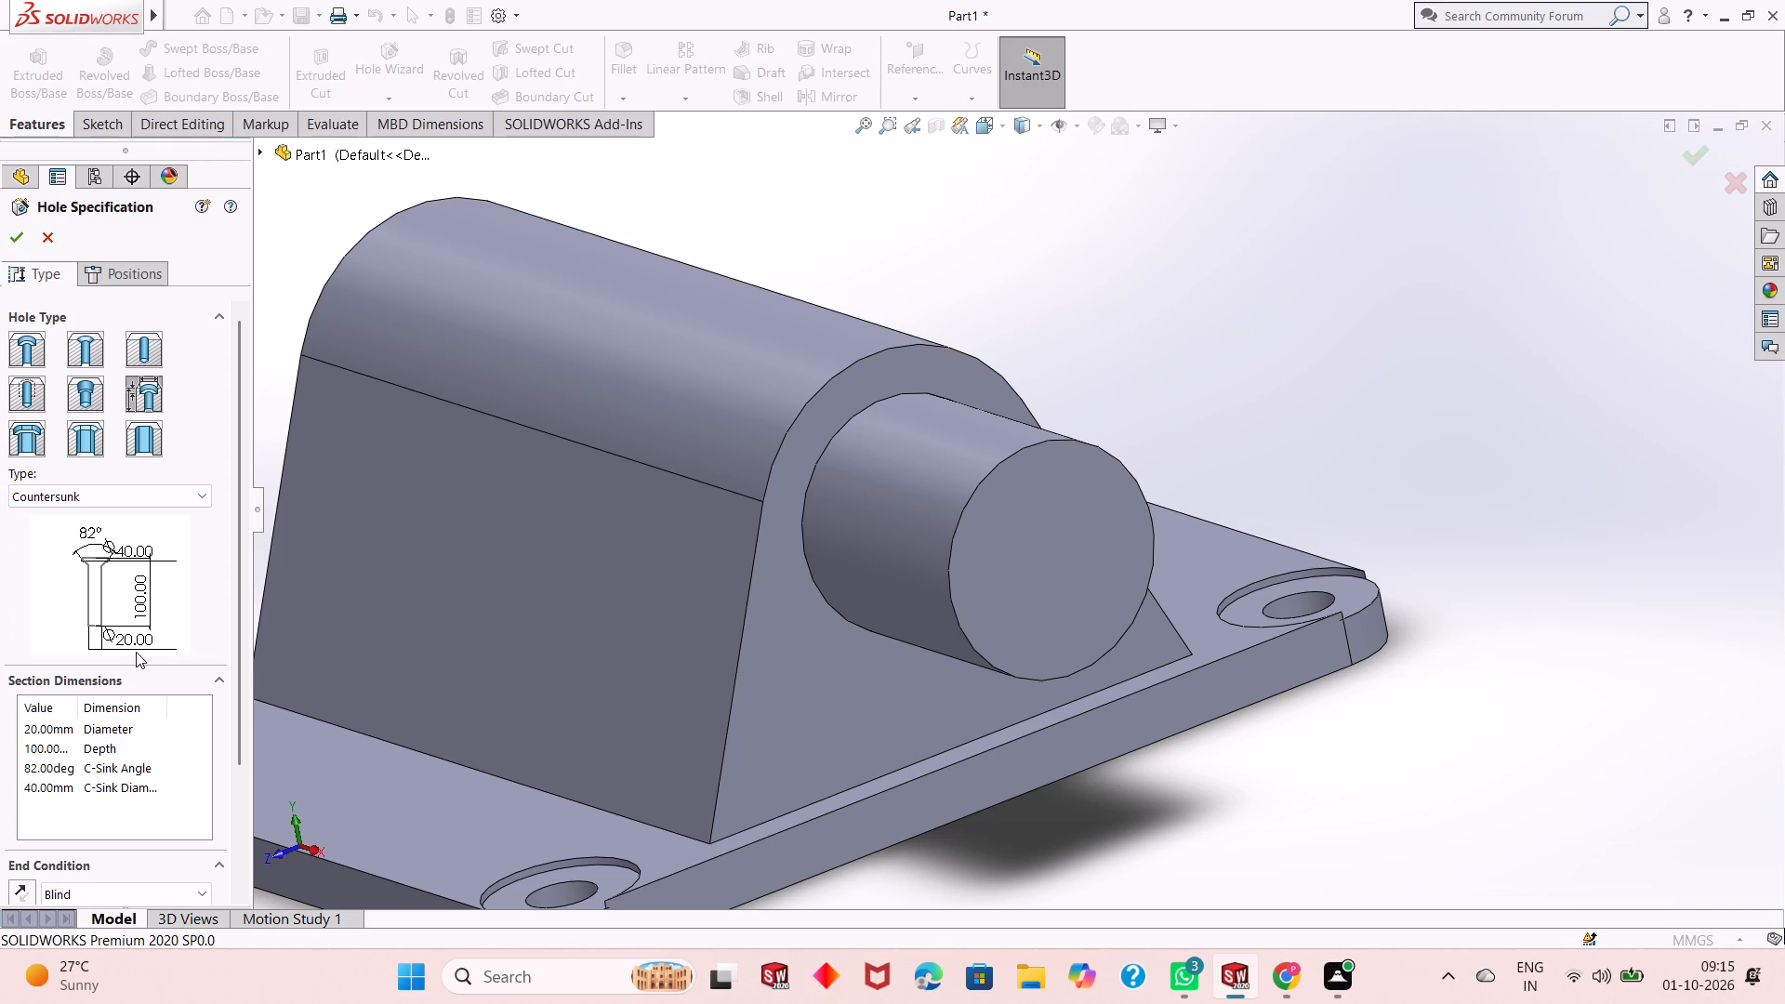
{"action": "left_click", "coordinate": [167, 495]}
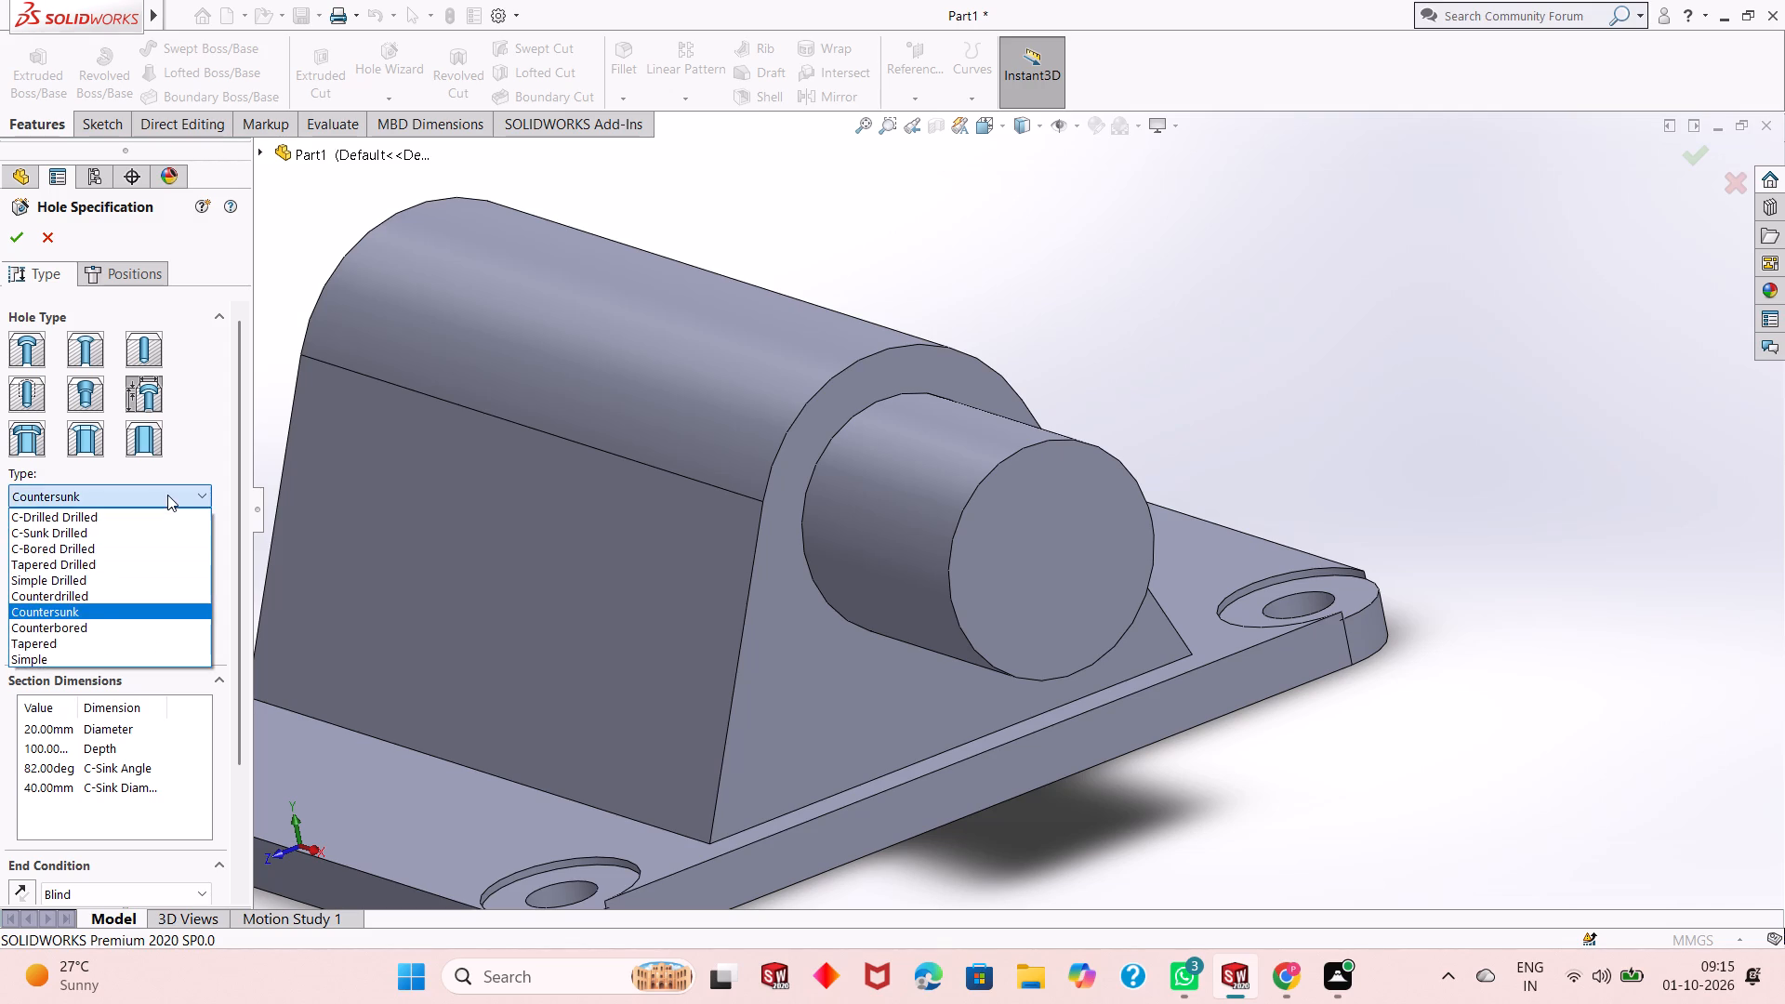
{"action": "left_click", "coordinate": [130, 637]}
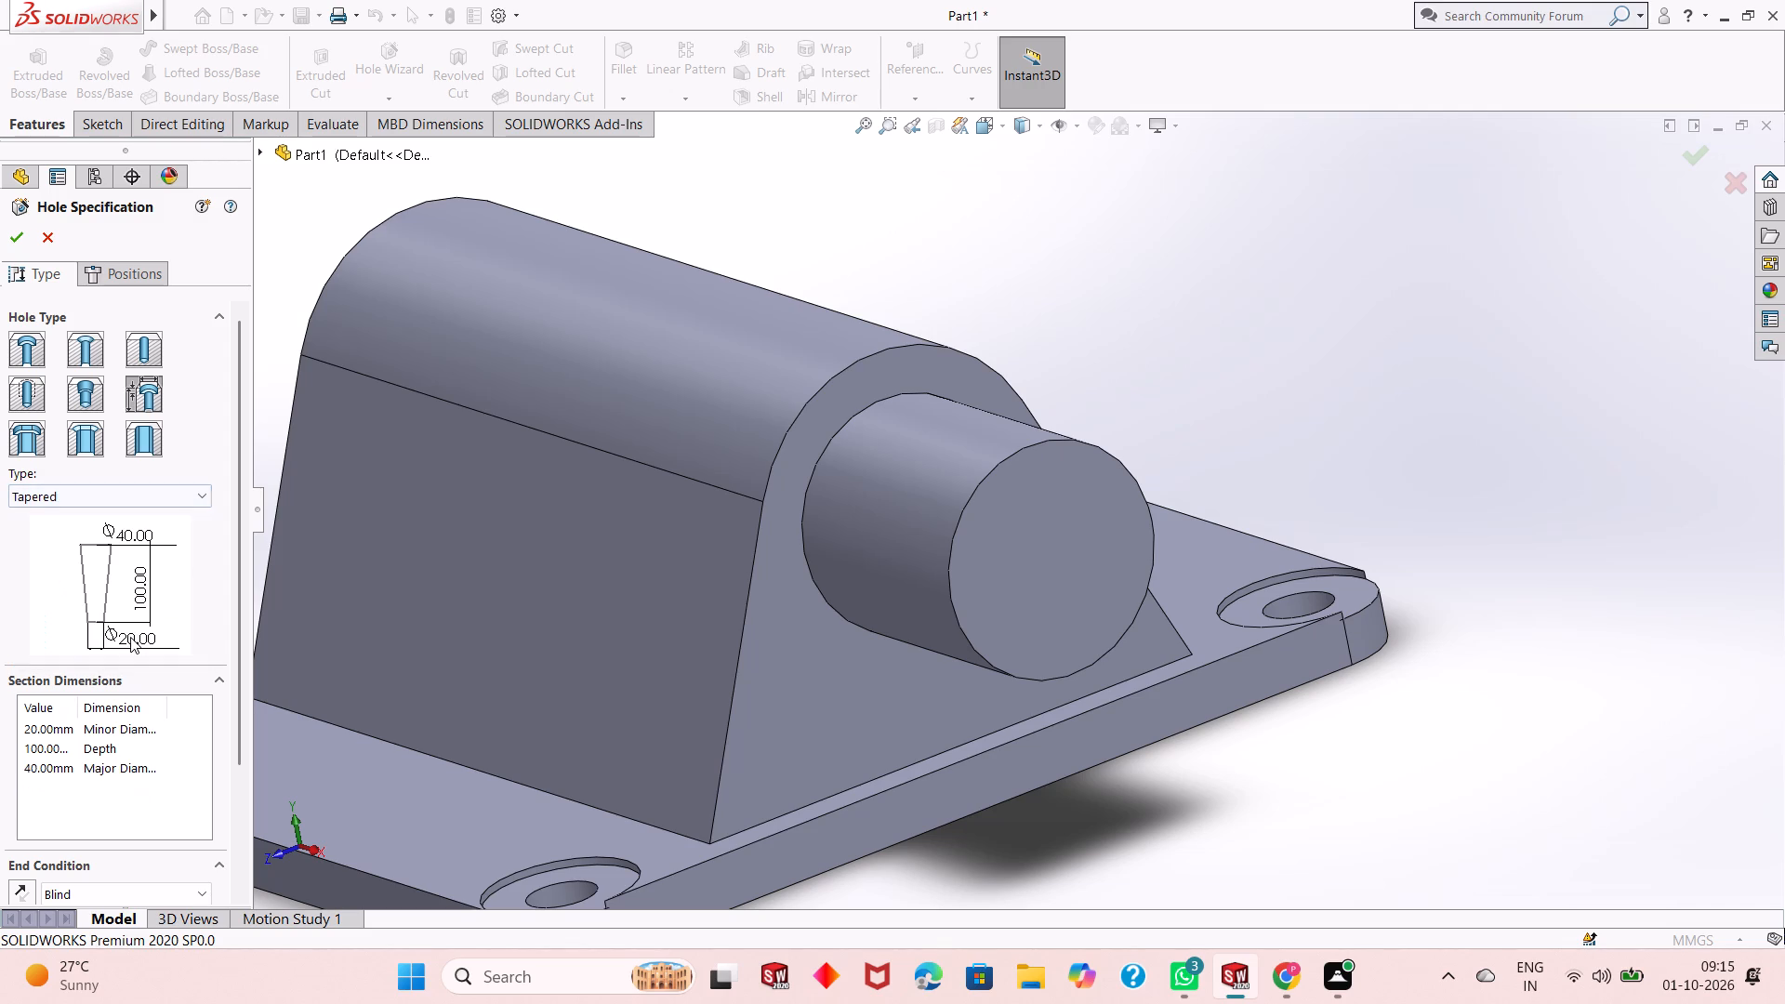
{"action": "left_click", "coordinate": [196, 496]}
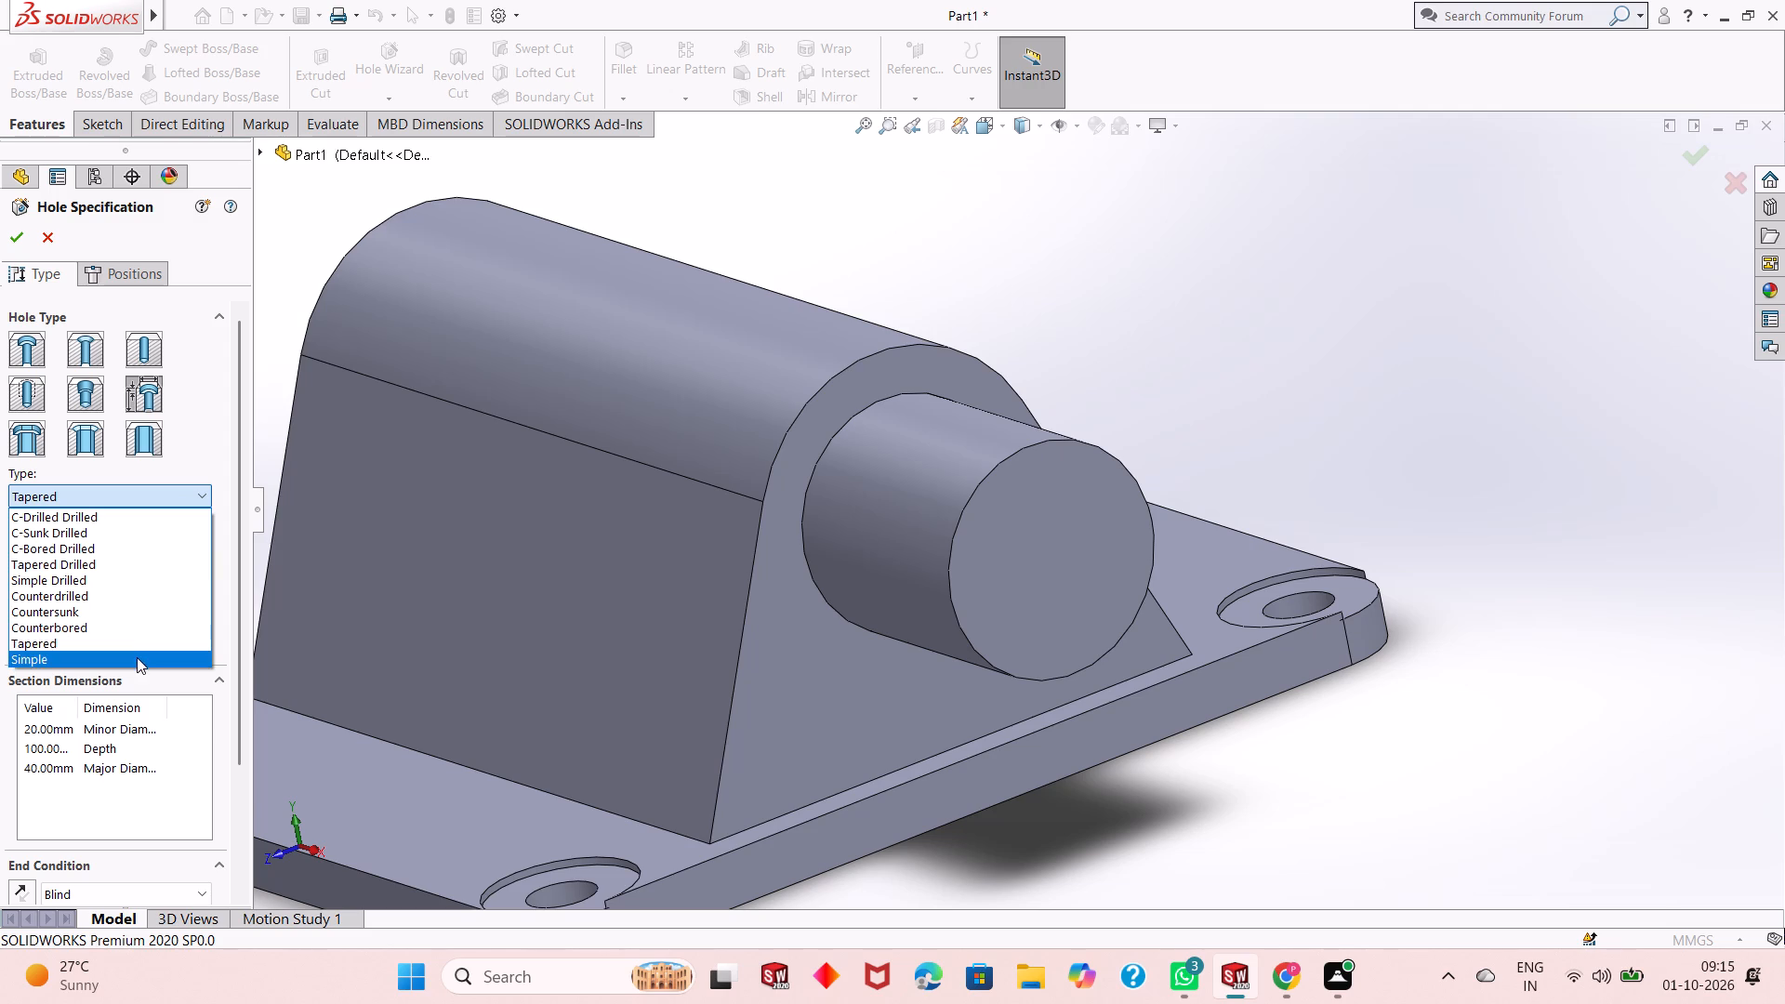
{"action": "left_click", "coordinate": [137, 657]}
{"action": "left_click", "coordinate": [173, 499]}
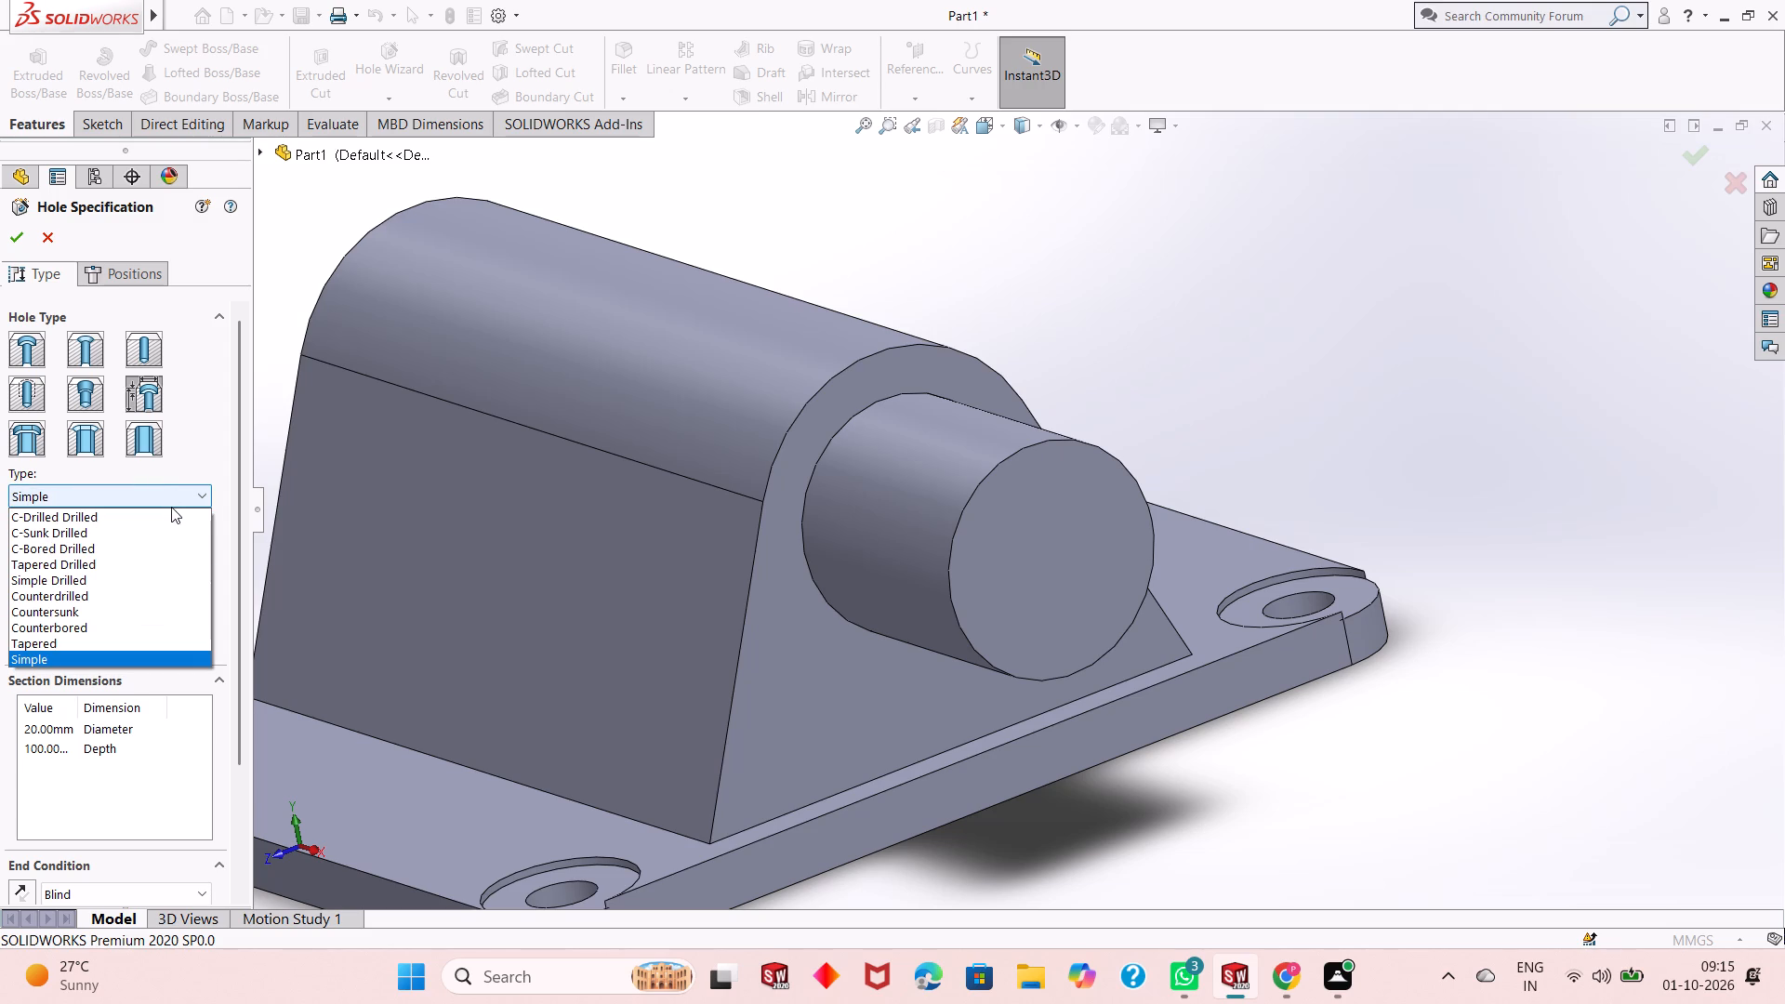
{"action": "left_click", "coordinate": [171, 505]}
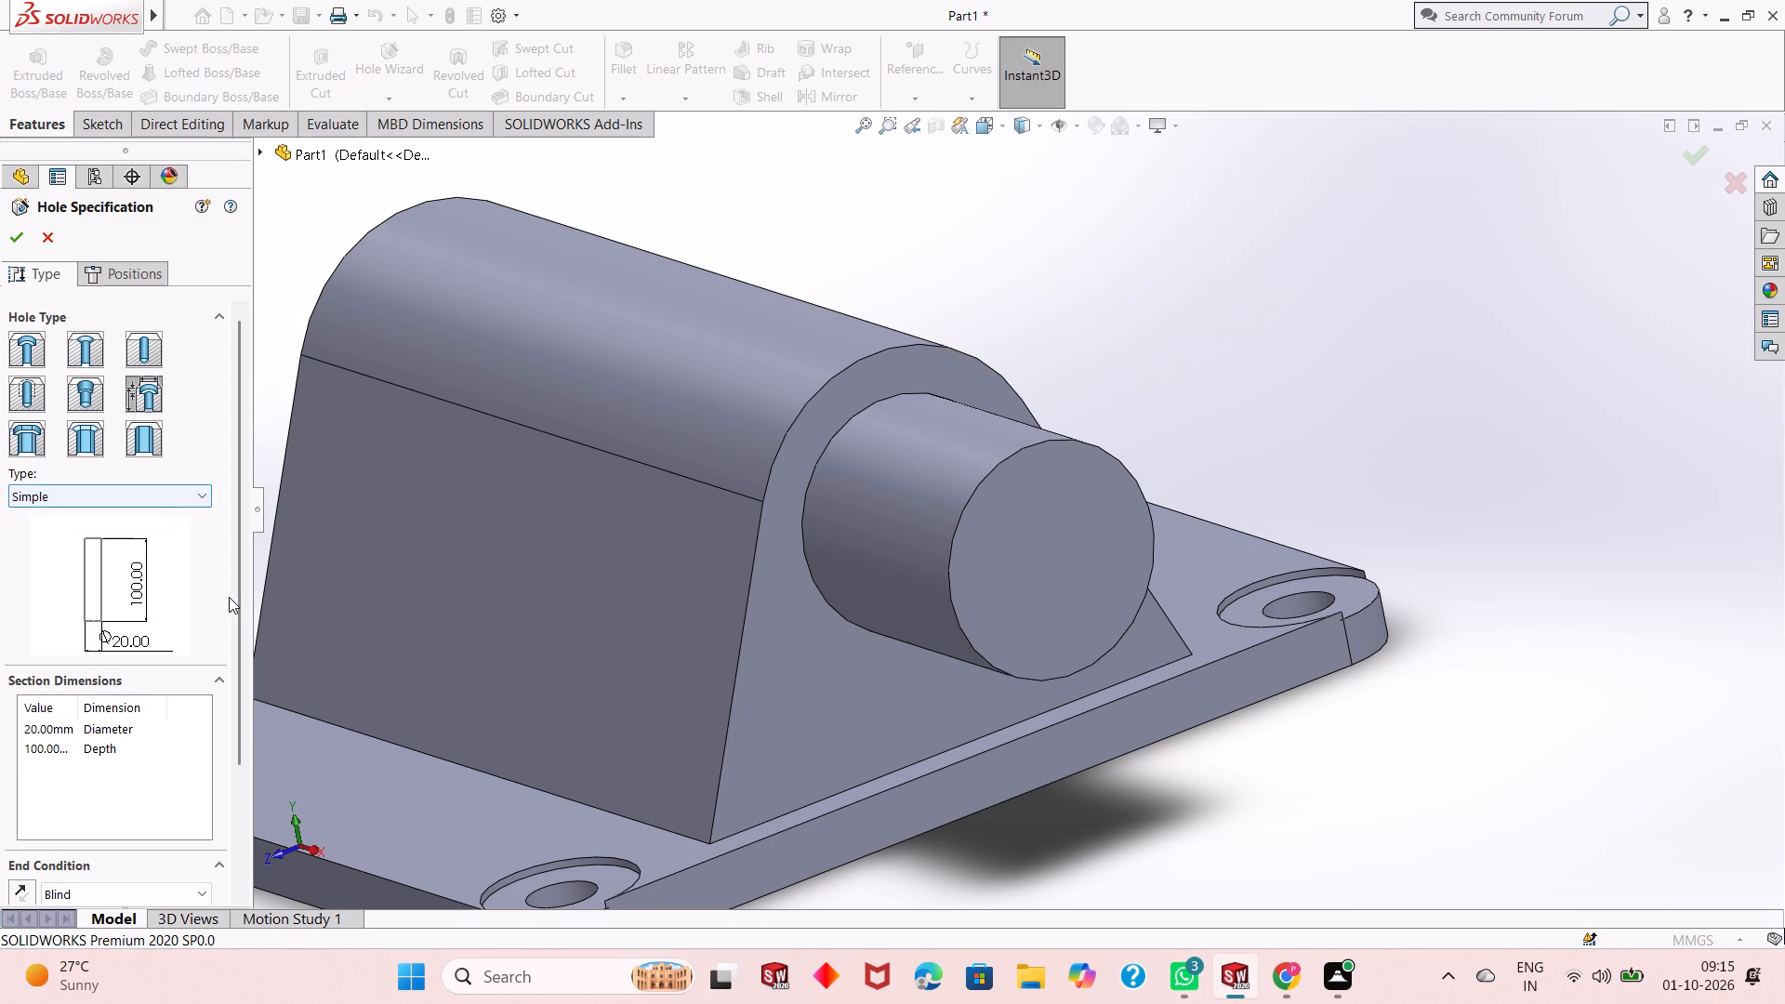
{"action": "scroll", "coordinate": [238, 617], "scroll_direction": "down", "scroll_amount": 1}
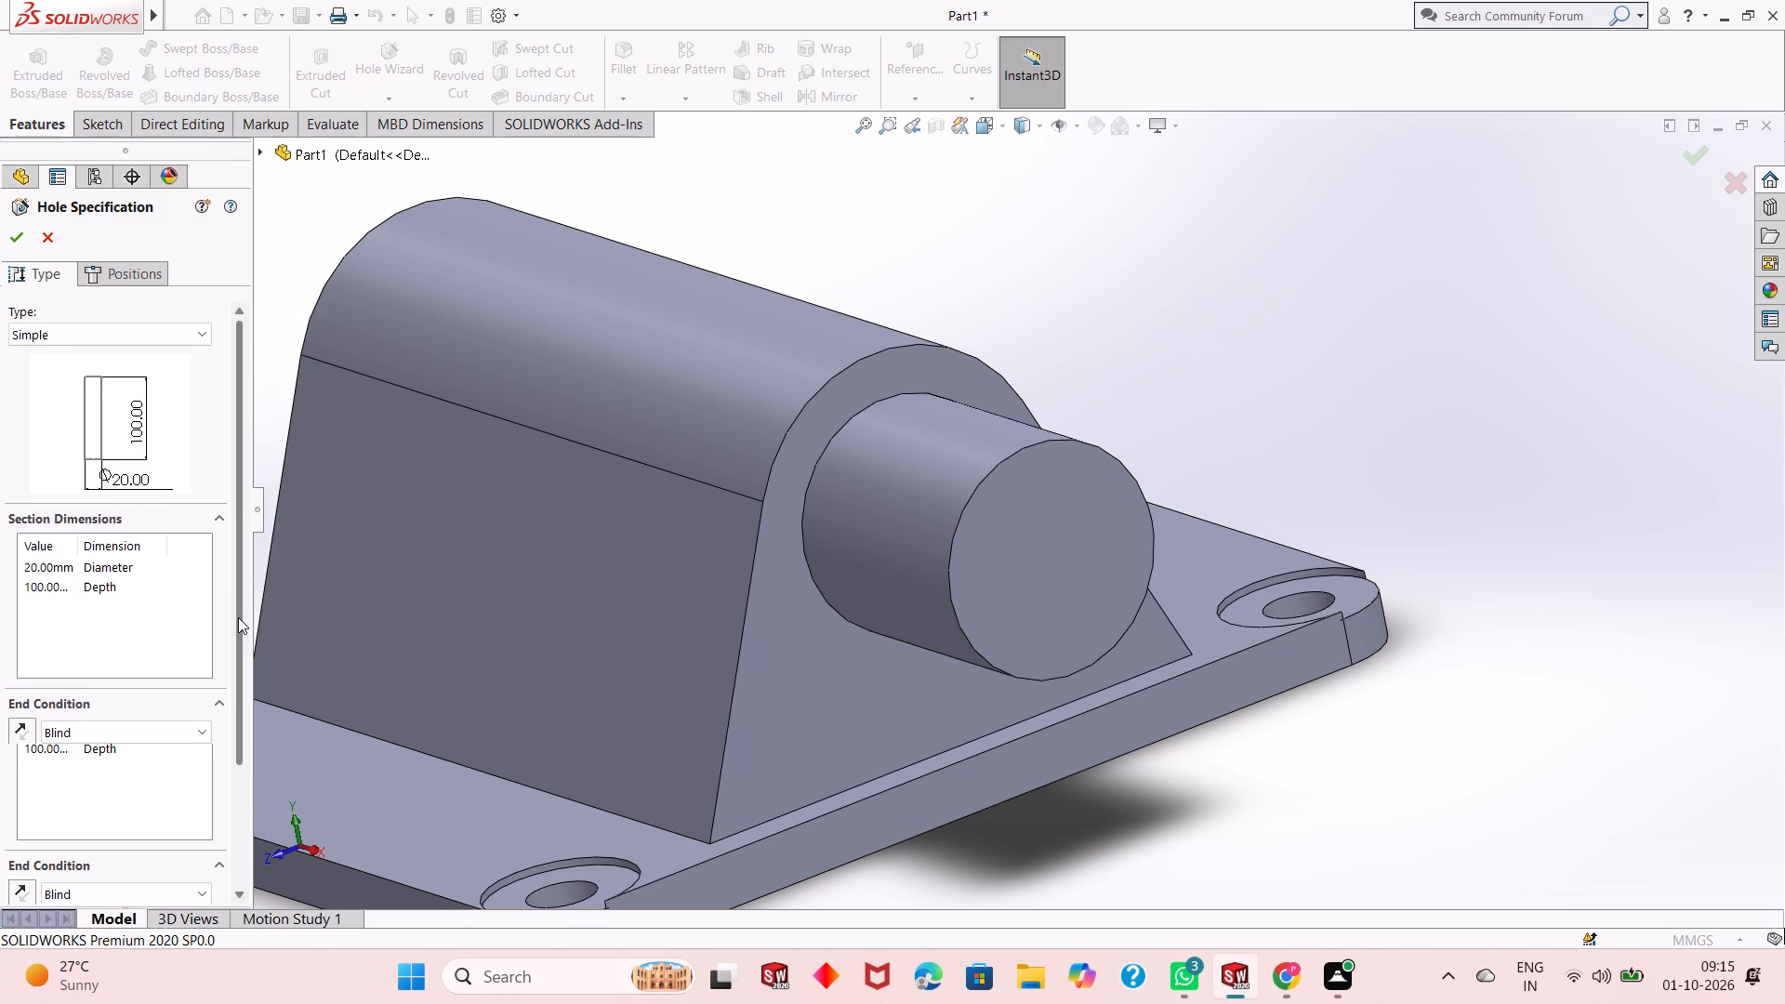
{"action": "scroll", "coordinate": [238, 617], "scroll_direction": "down", "scroll_amount": 2}
{"action": "scroll", "coordinate": [238, 617], "scroll_direction": "up", "scroll_amount": 3}
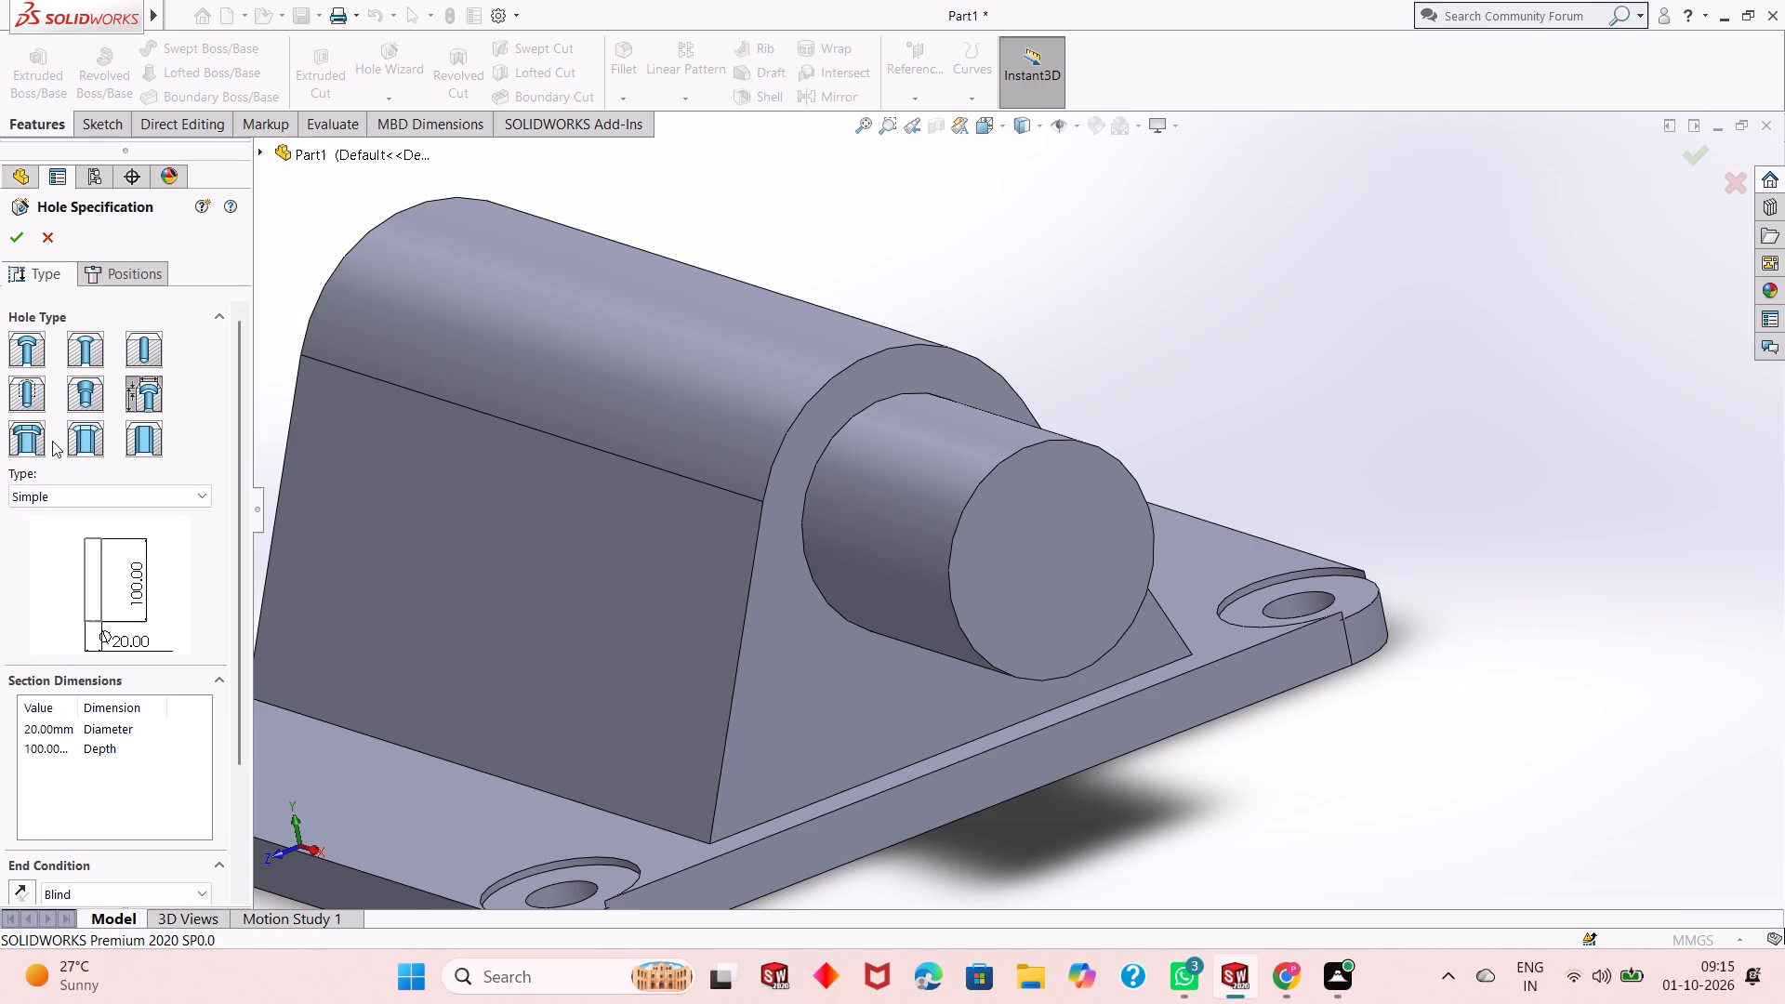
Examine the counterbore slot, countersink slot and plain slot hole types with their size, end condition and countersink options.
{"action": "left_click", "coordinate": [42, 443]}
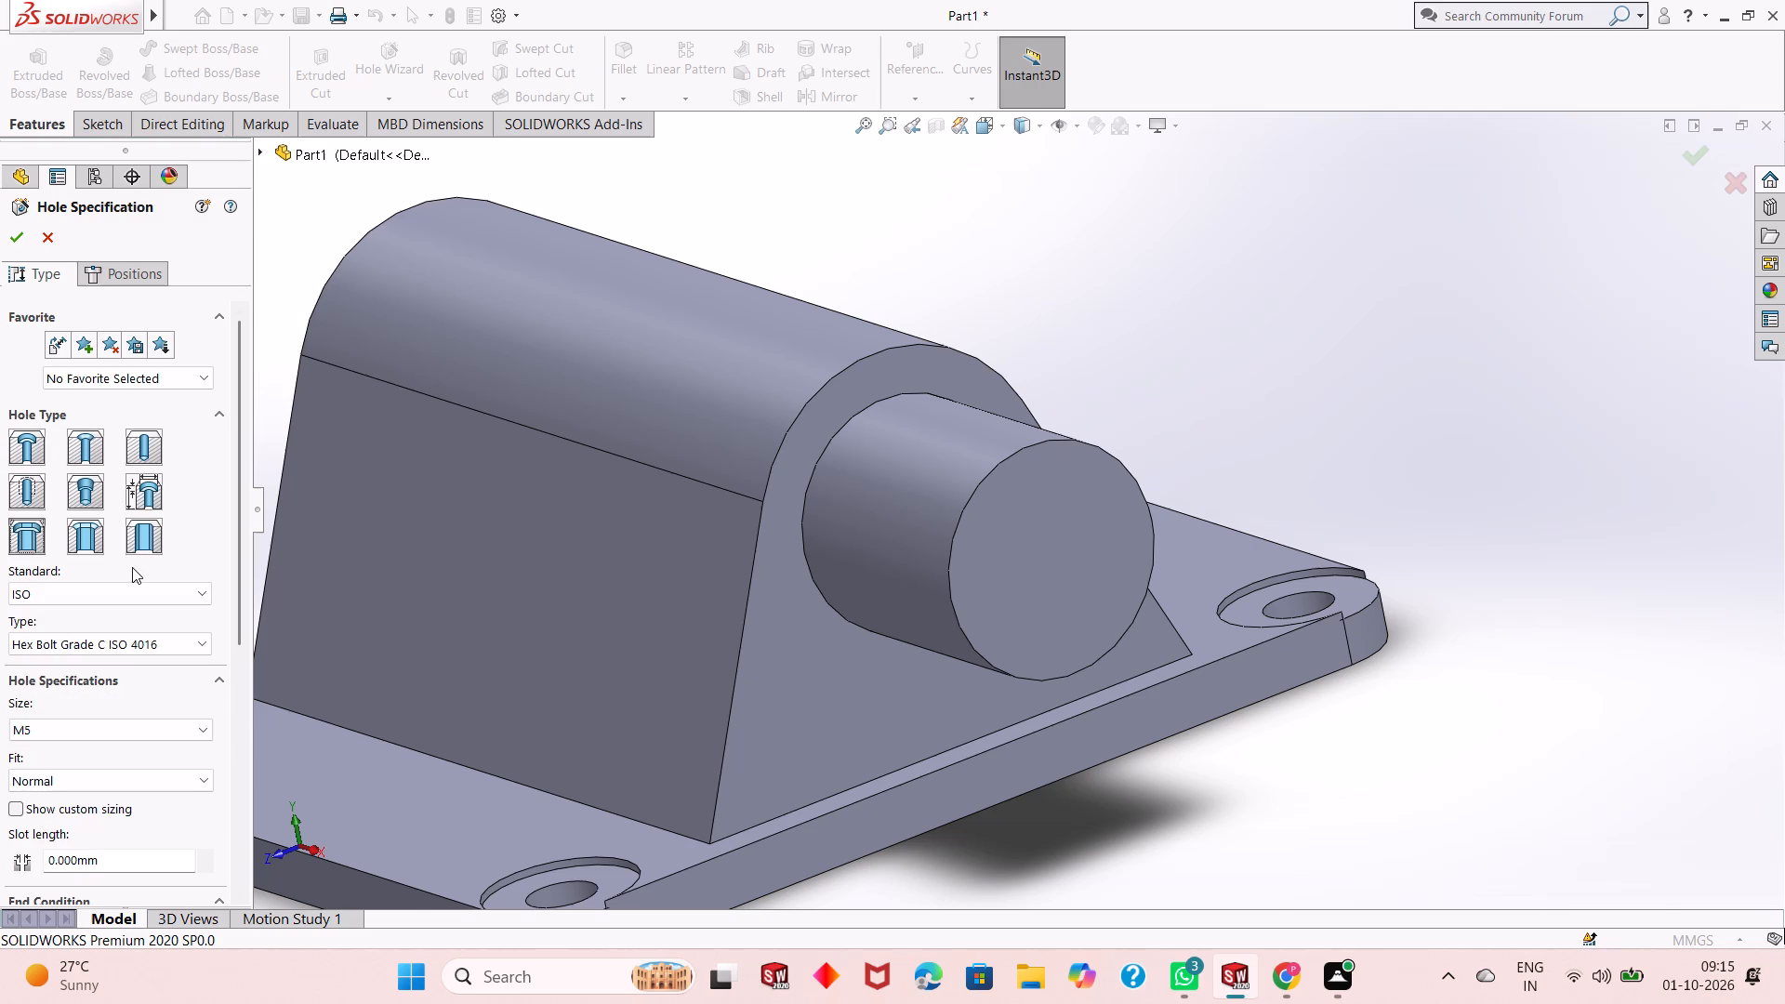
{"action": "left_click", "coordinate": [81, 535]}
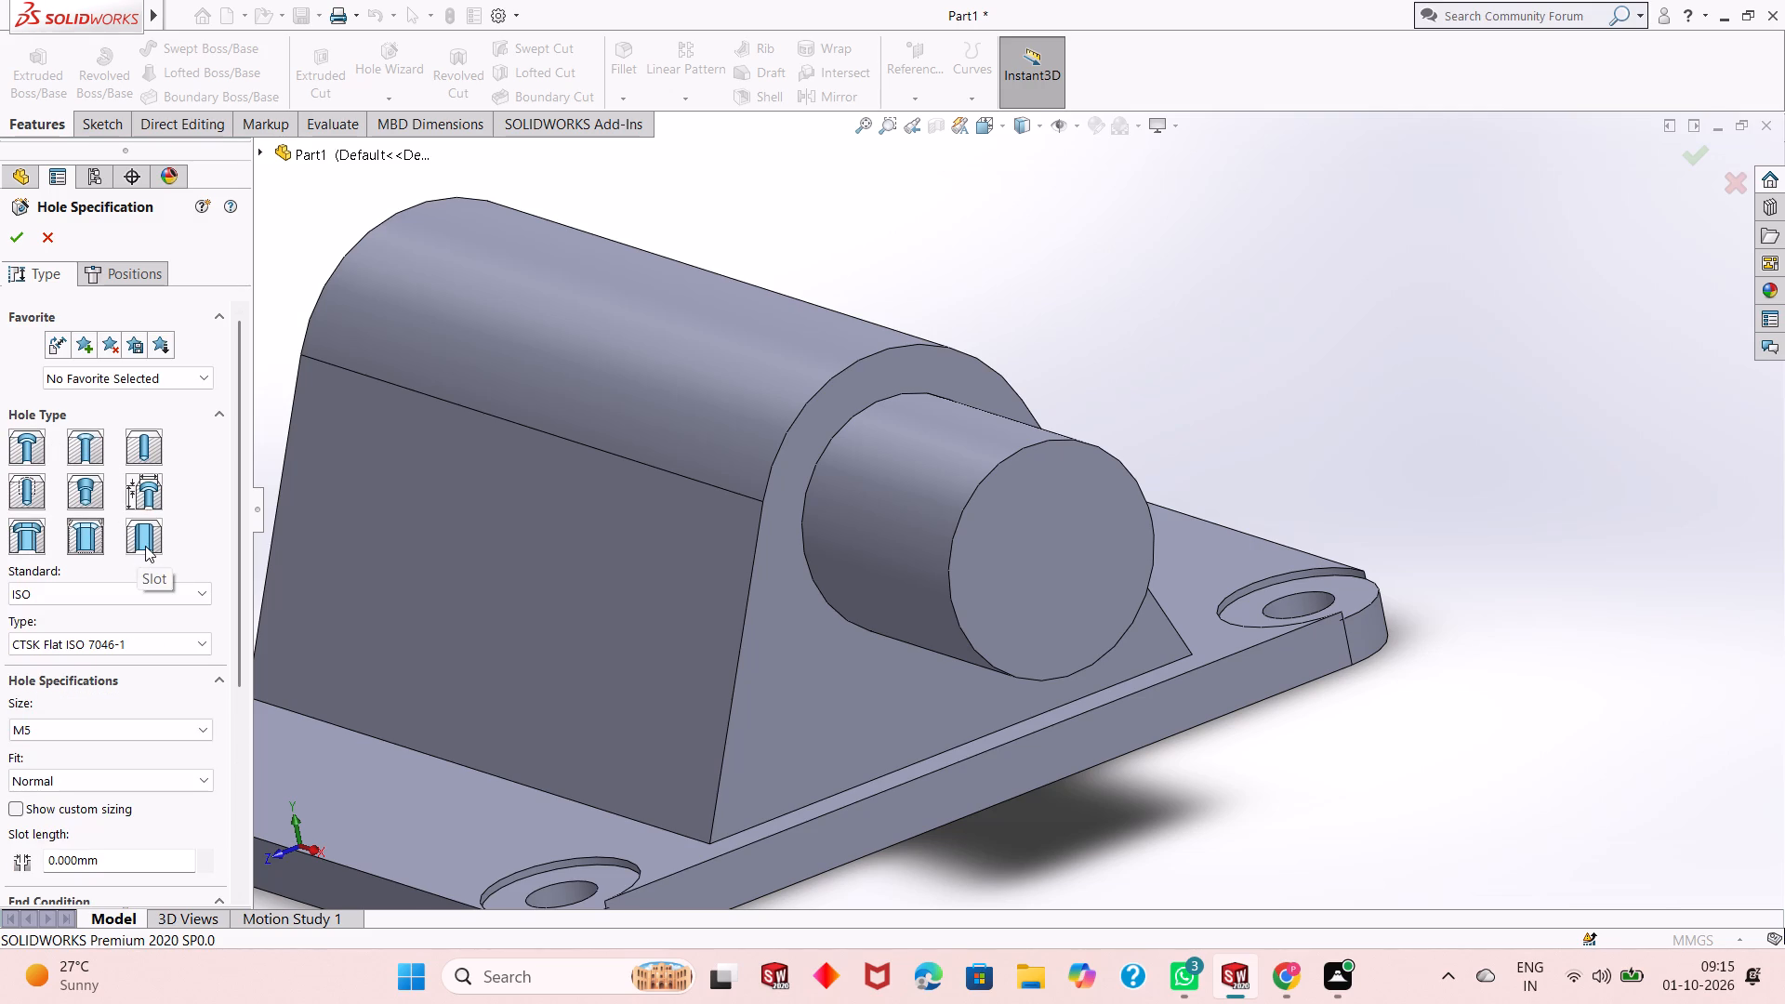
{"action": "left_click", "coordinate": [145, 546]}
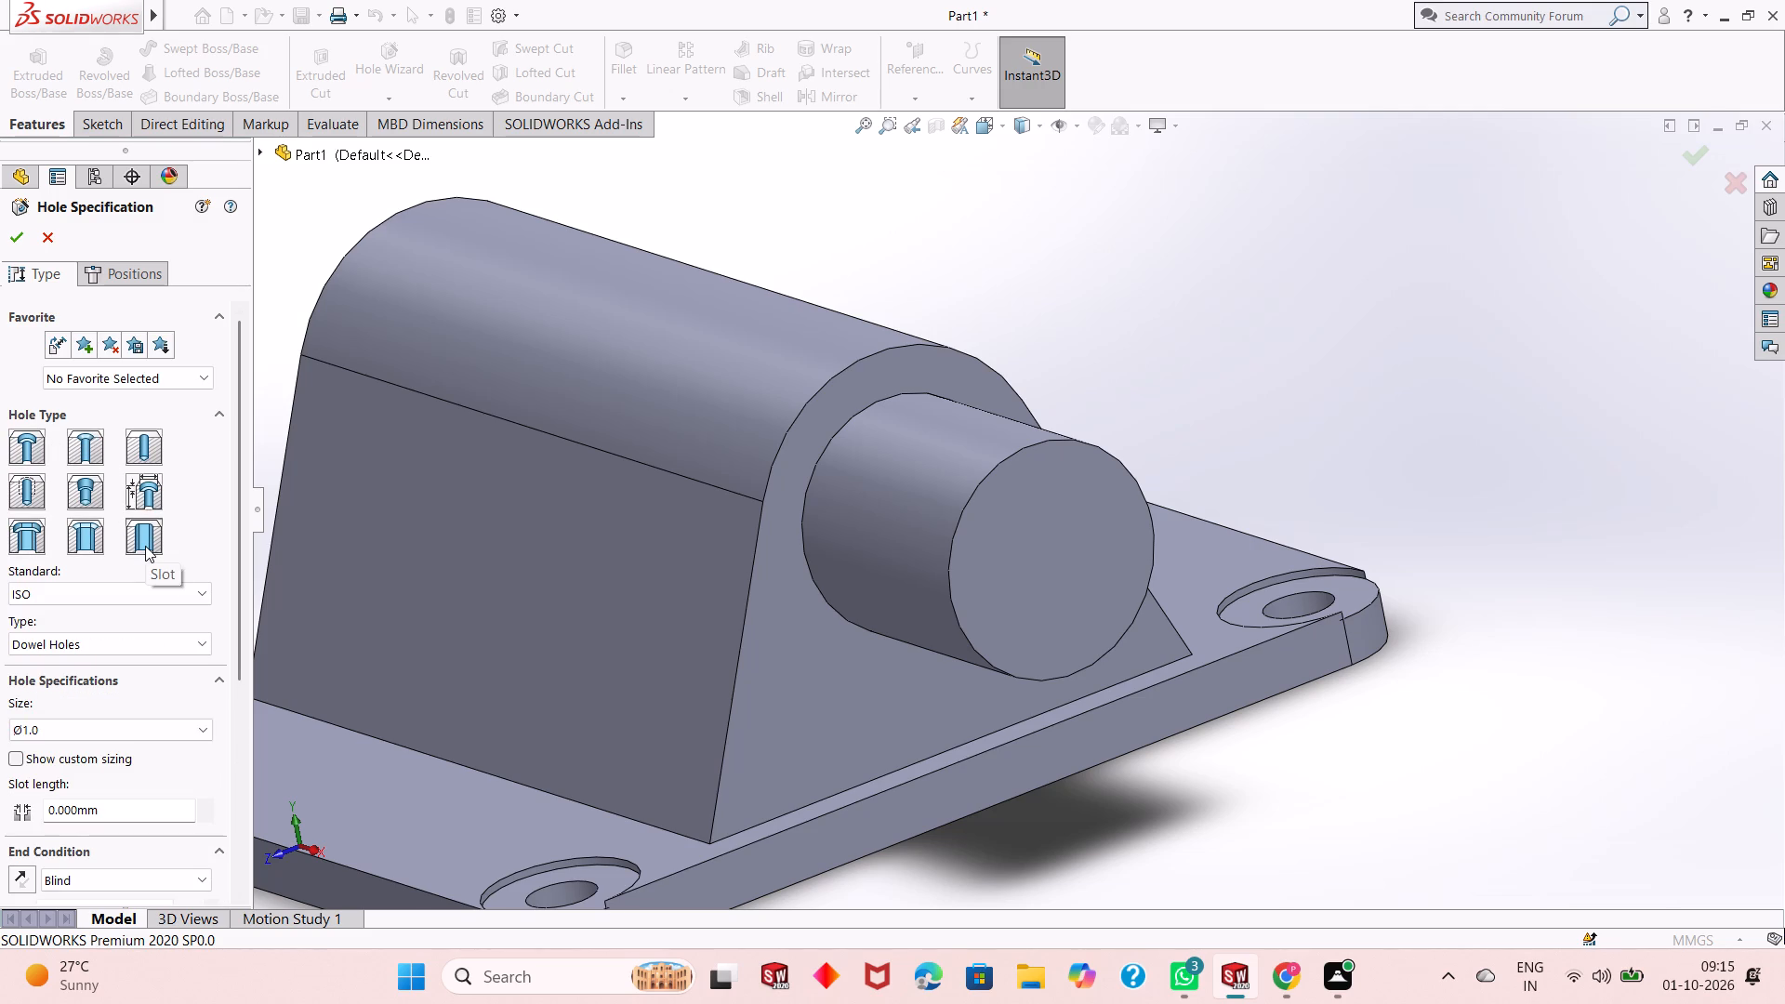
{"action": "left_click", "coordinate": [79, 723]}
{"action": "left_click", "coordinate": [79, 723]}
{"action": "double_click", "coordinate": [79, 723]}
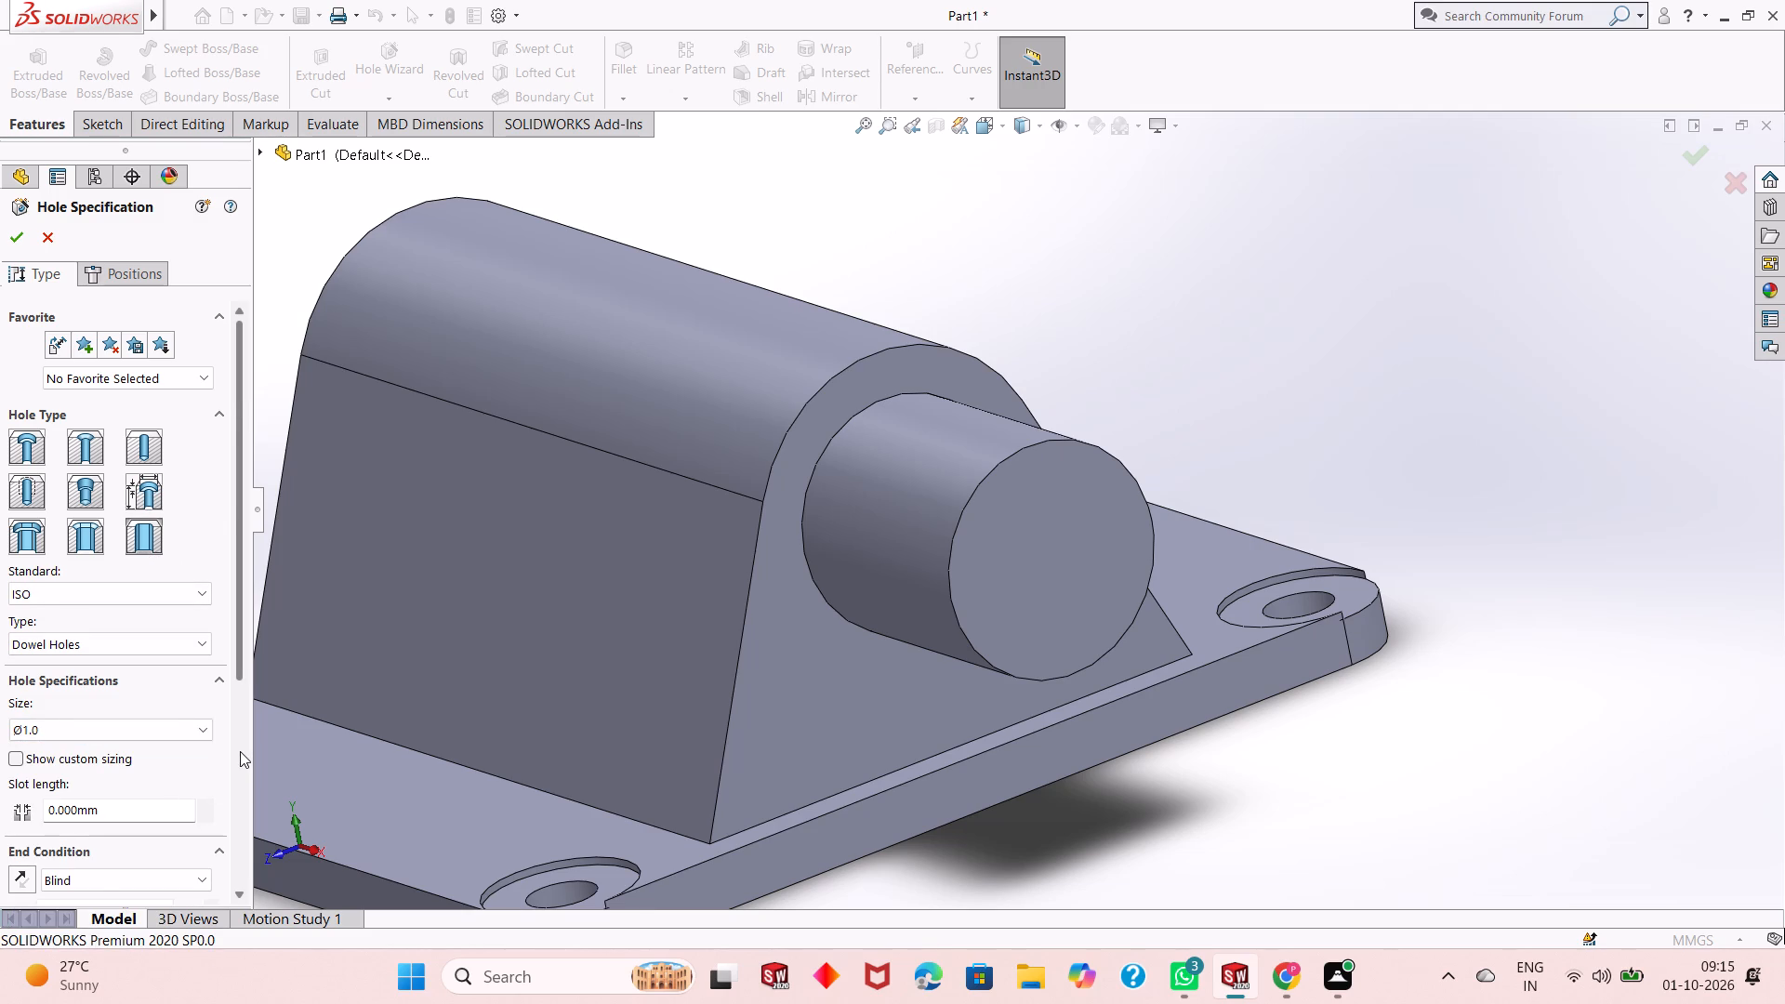
{"action": "scroll", "coordinate": [240, 751], "scroll_direction": "down", "scroll_amount": 2}
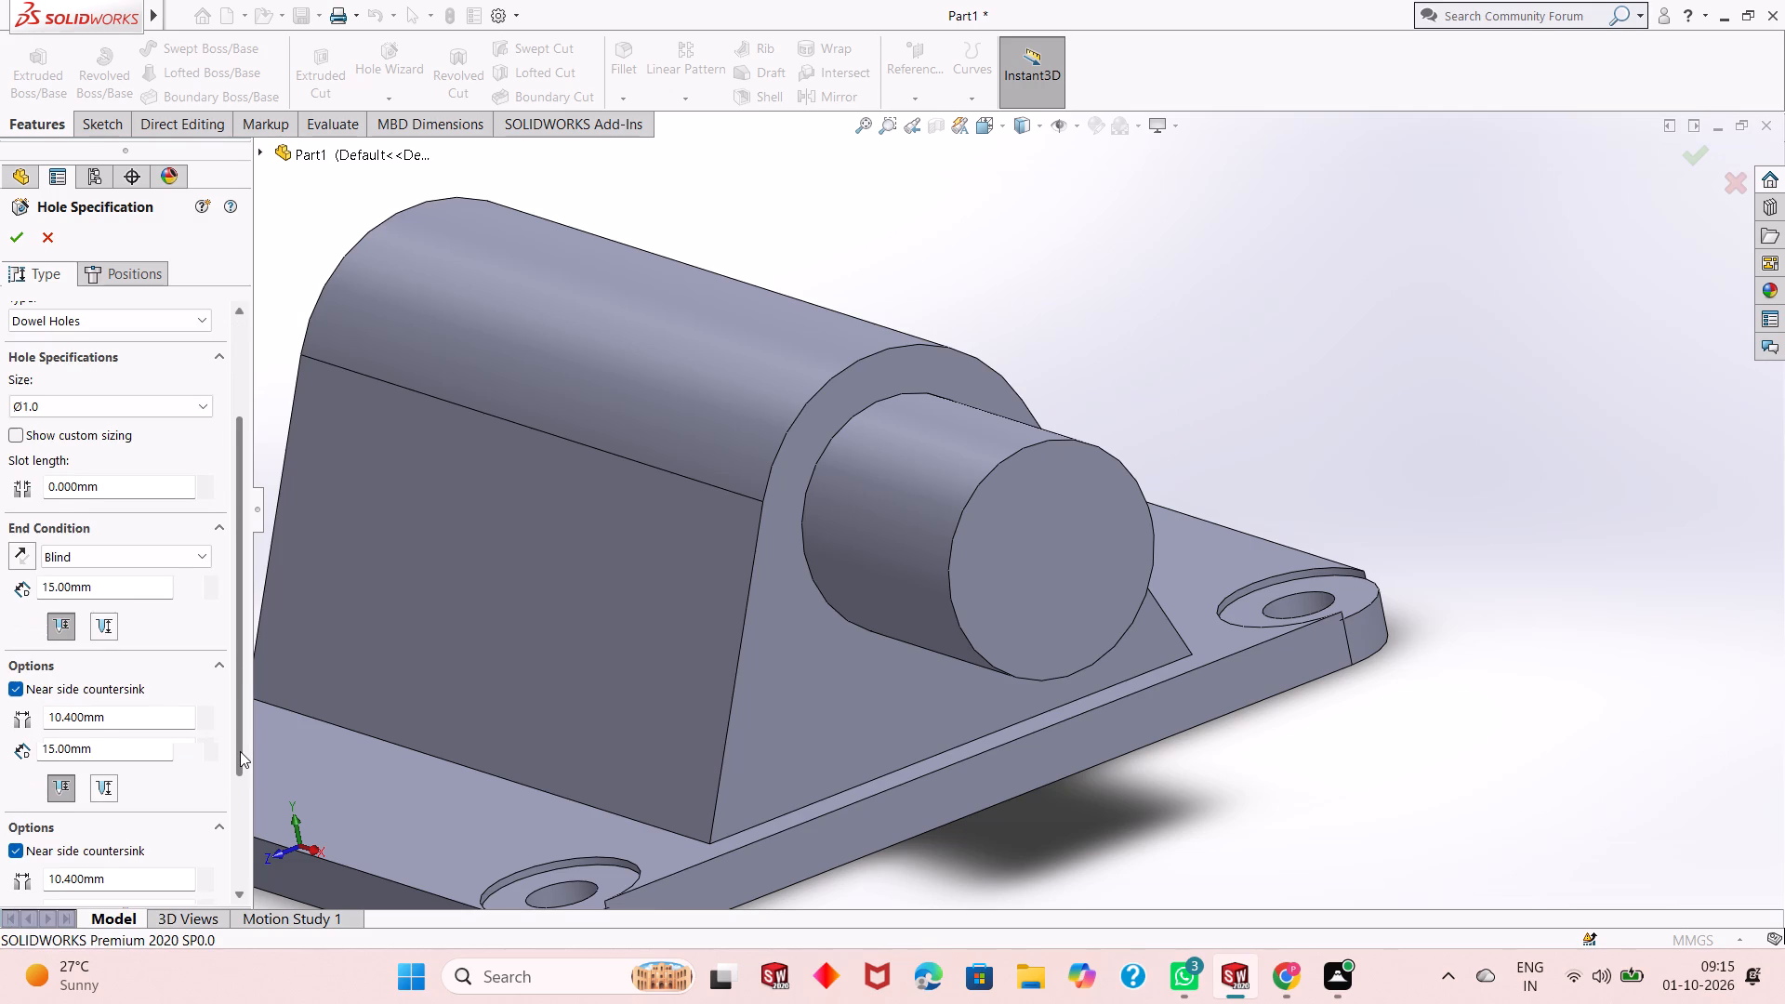
{"action": "scroll", "coordinate": [240, 751], "scroll_direction": "down", "scroll_amount": 6}
{"action": "scroll", "coordinate": [240, 751], "scroll_direction": "up", "scroll_amount": 6}
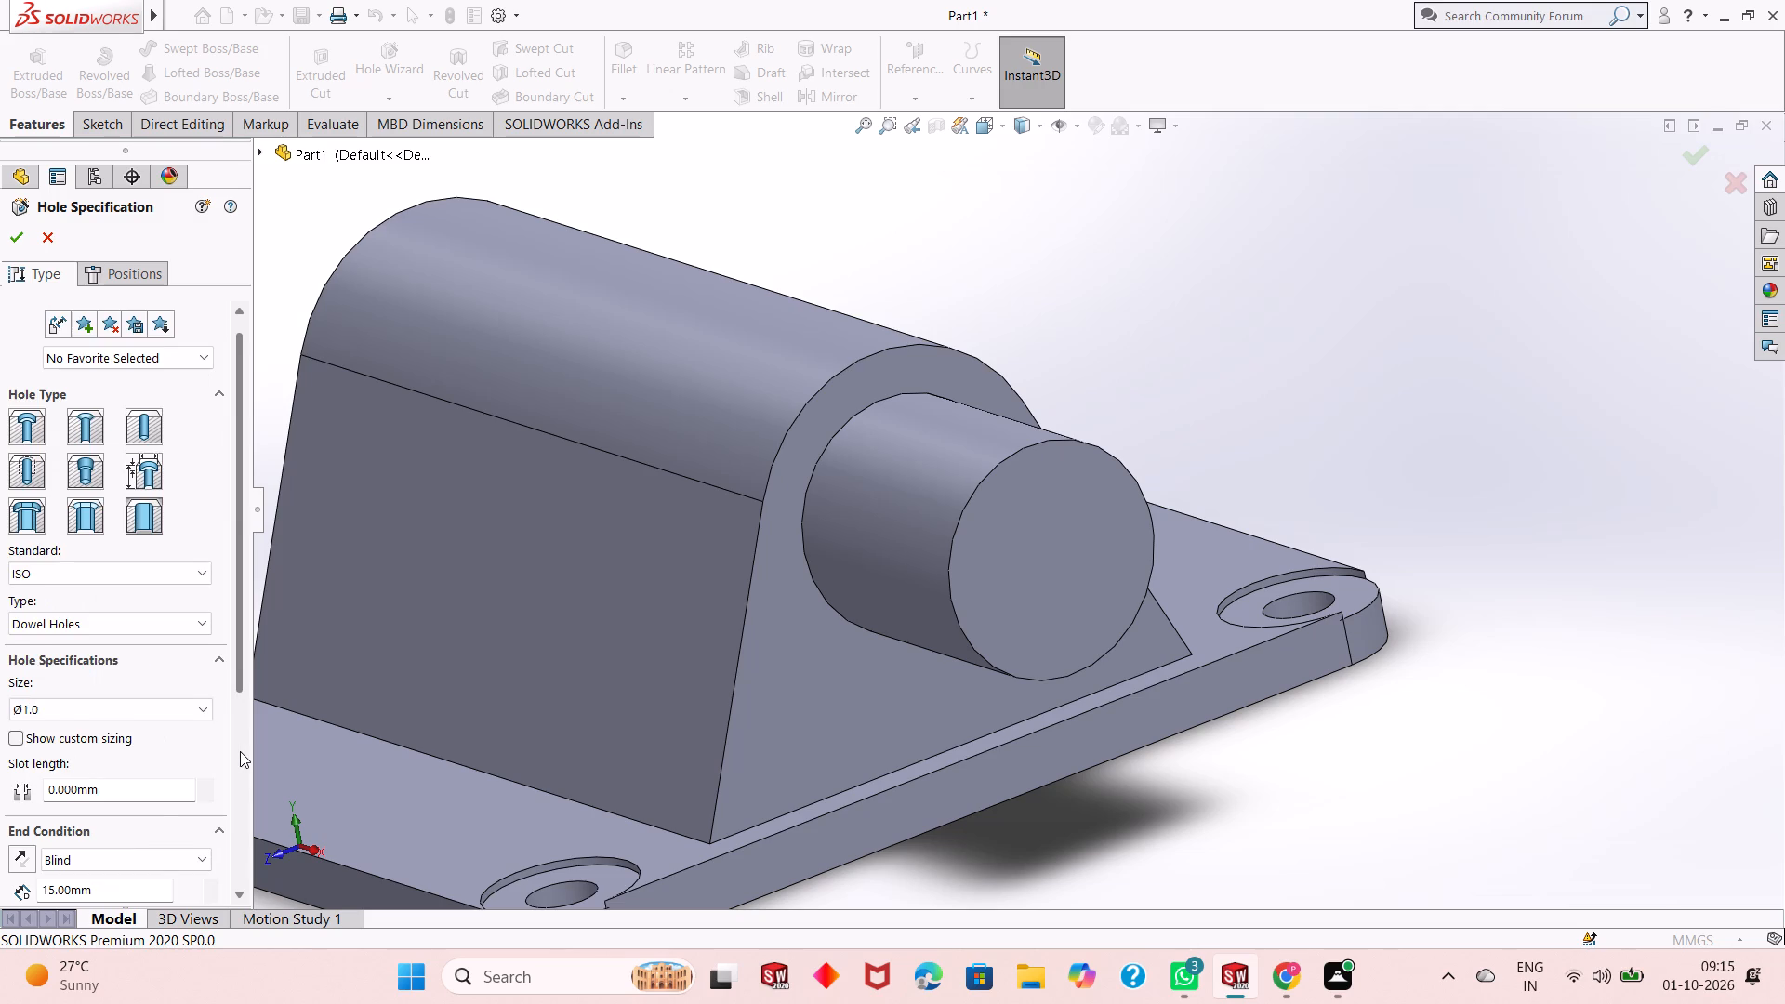
Review the countersink types CTSK Raised Head ISO 7047 and CTSK Flat ISO 7046-1 and the dowel hole type, and cancel the Hole Wizard.
{"action": "left_click", "coordinate": [182, 377]}
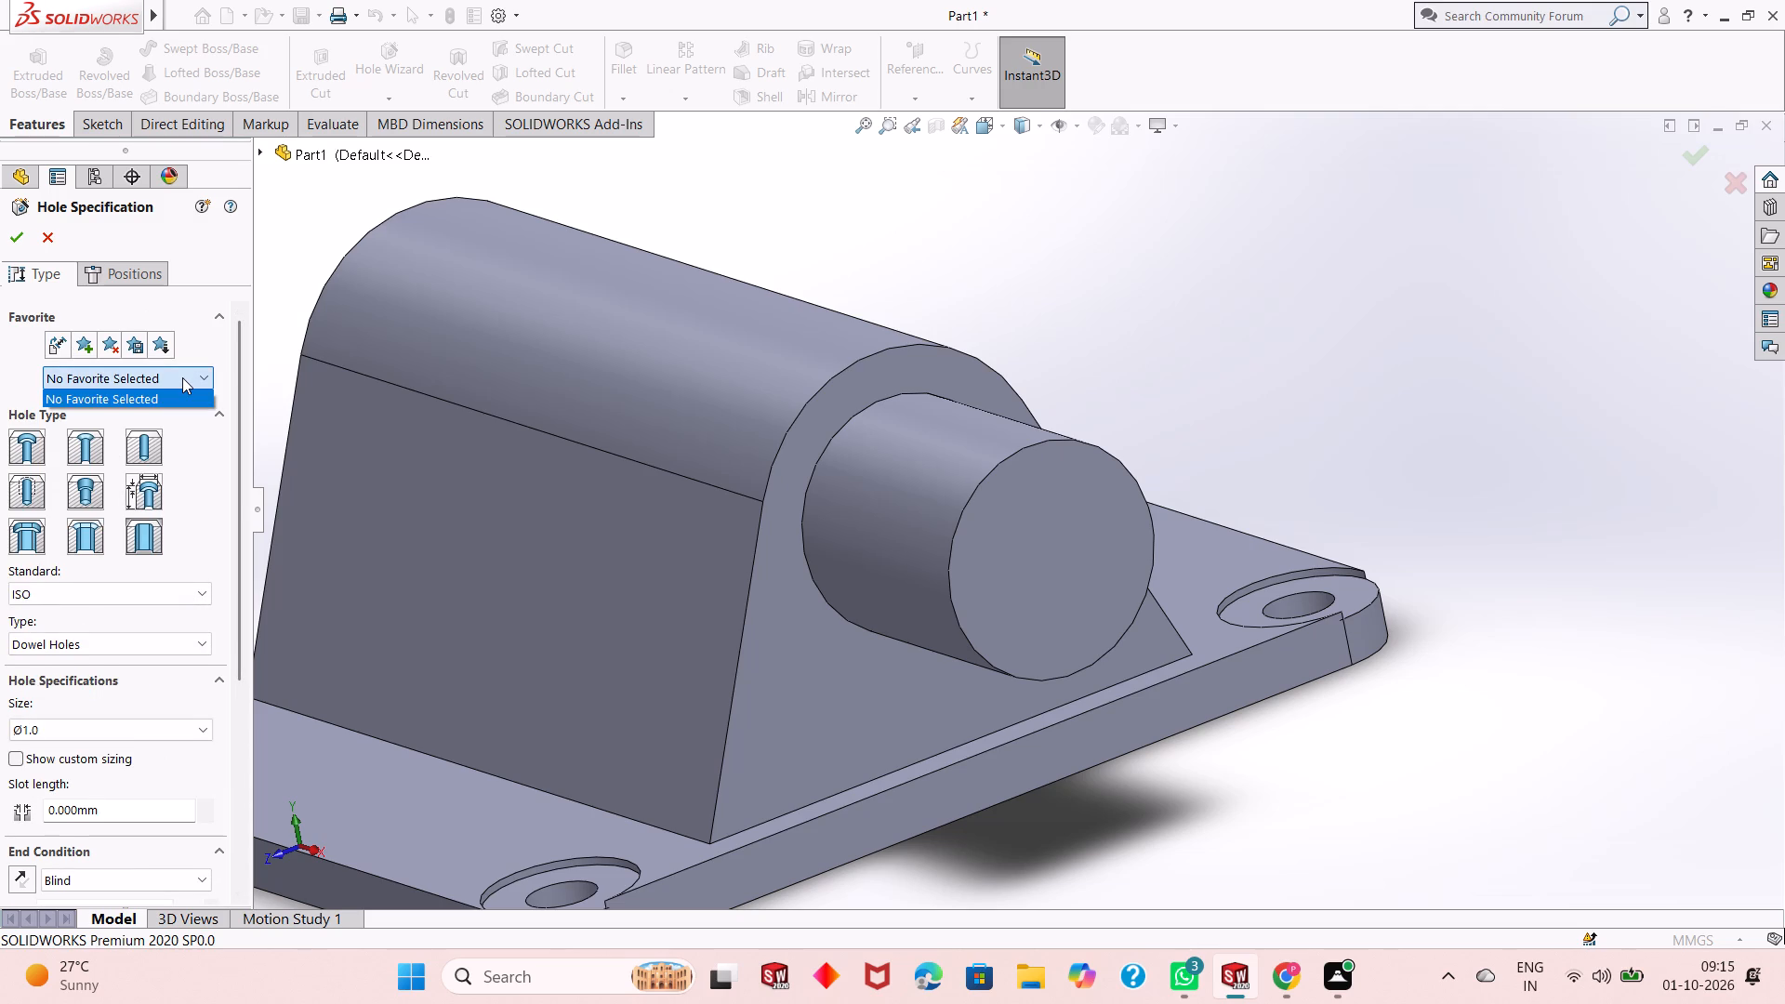
{"action": "left_click", "coordinate": [182, 377]}
{"action": "left_click", "coordinate": [212, 411]}
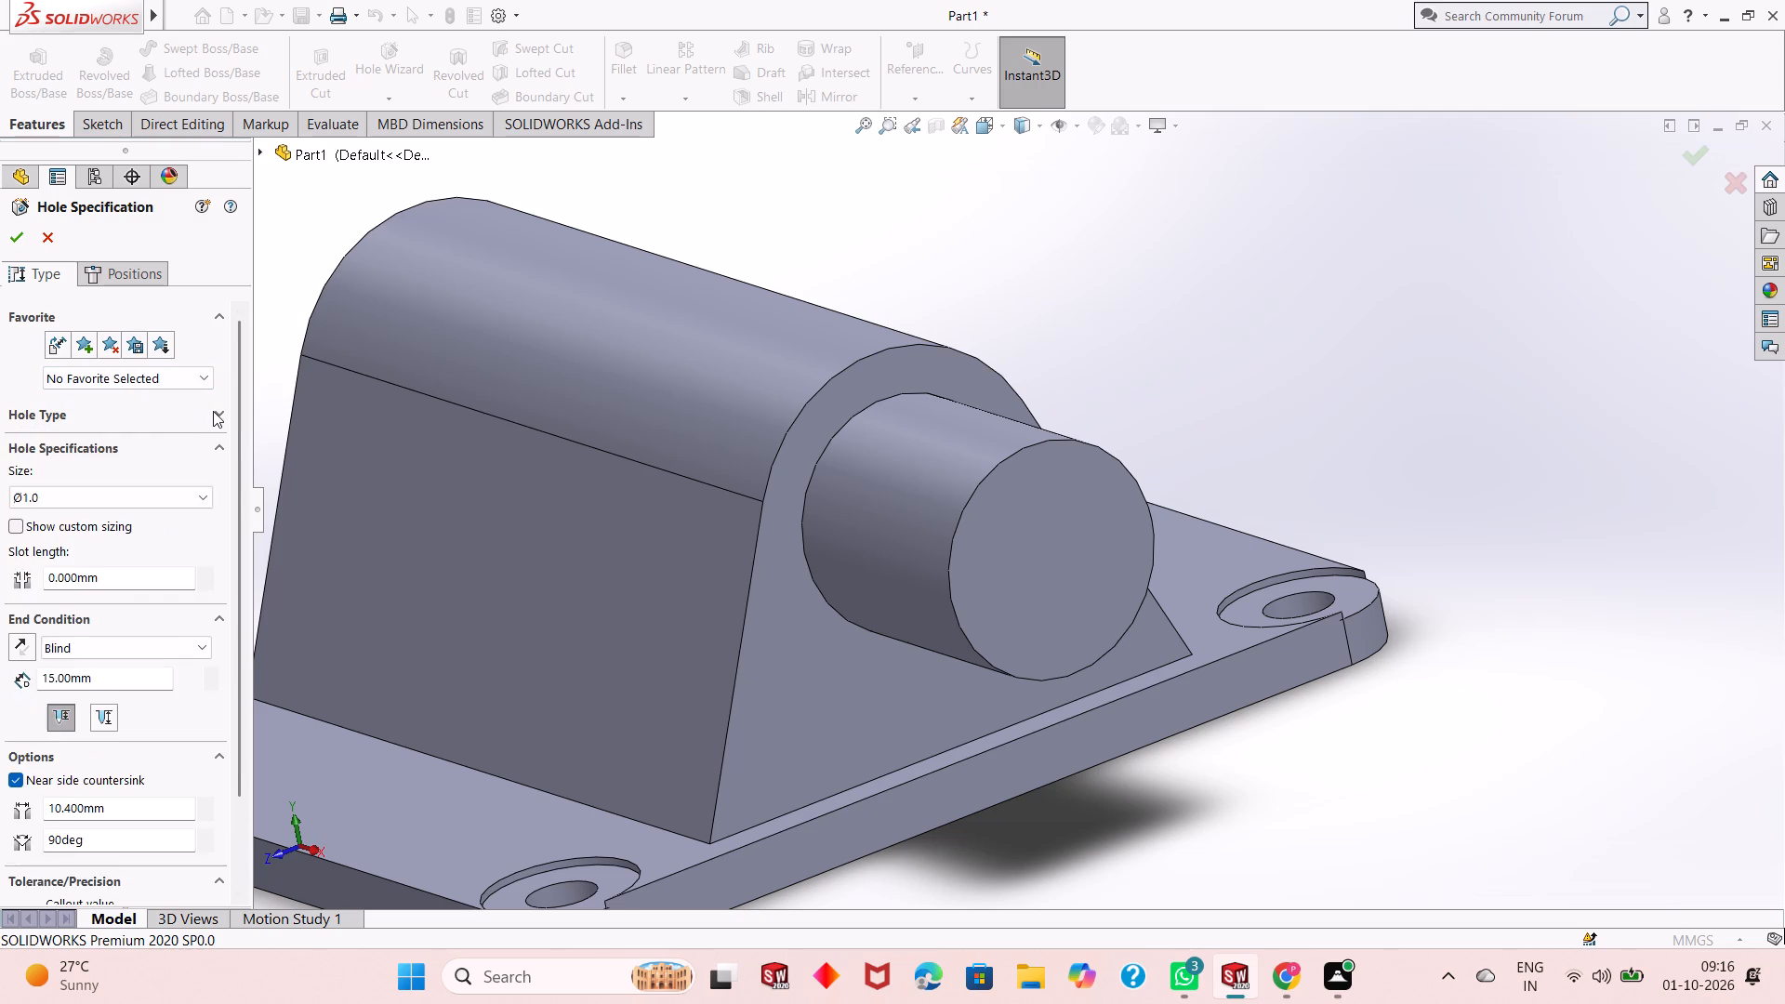
{"action": "left_click", "coordinate": [213, 411]}
{"action": "left_click", "coordinate": [59, 459]}
{"action": "left_click", "coordinate": [86, 445]}
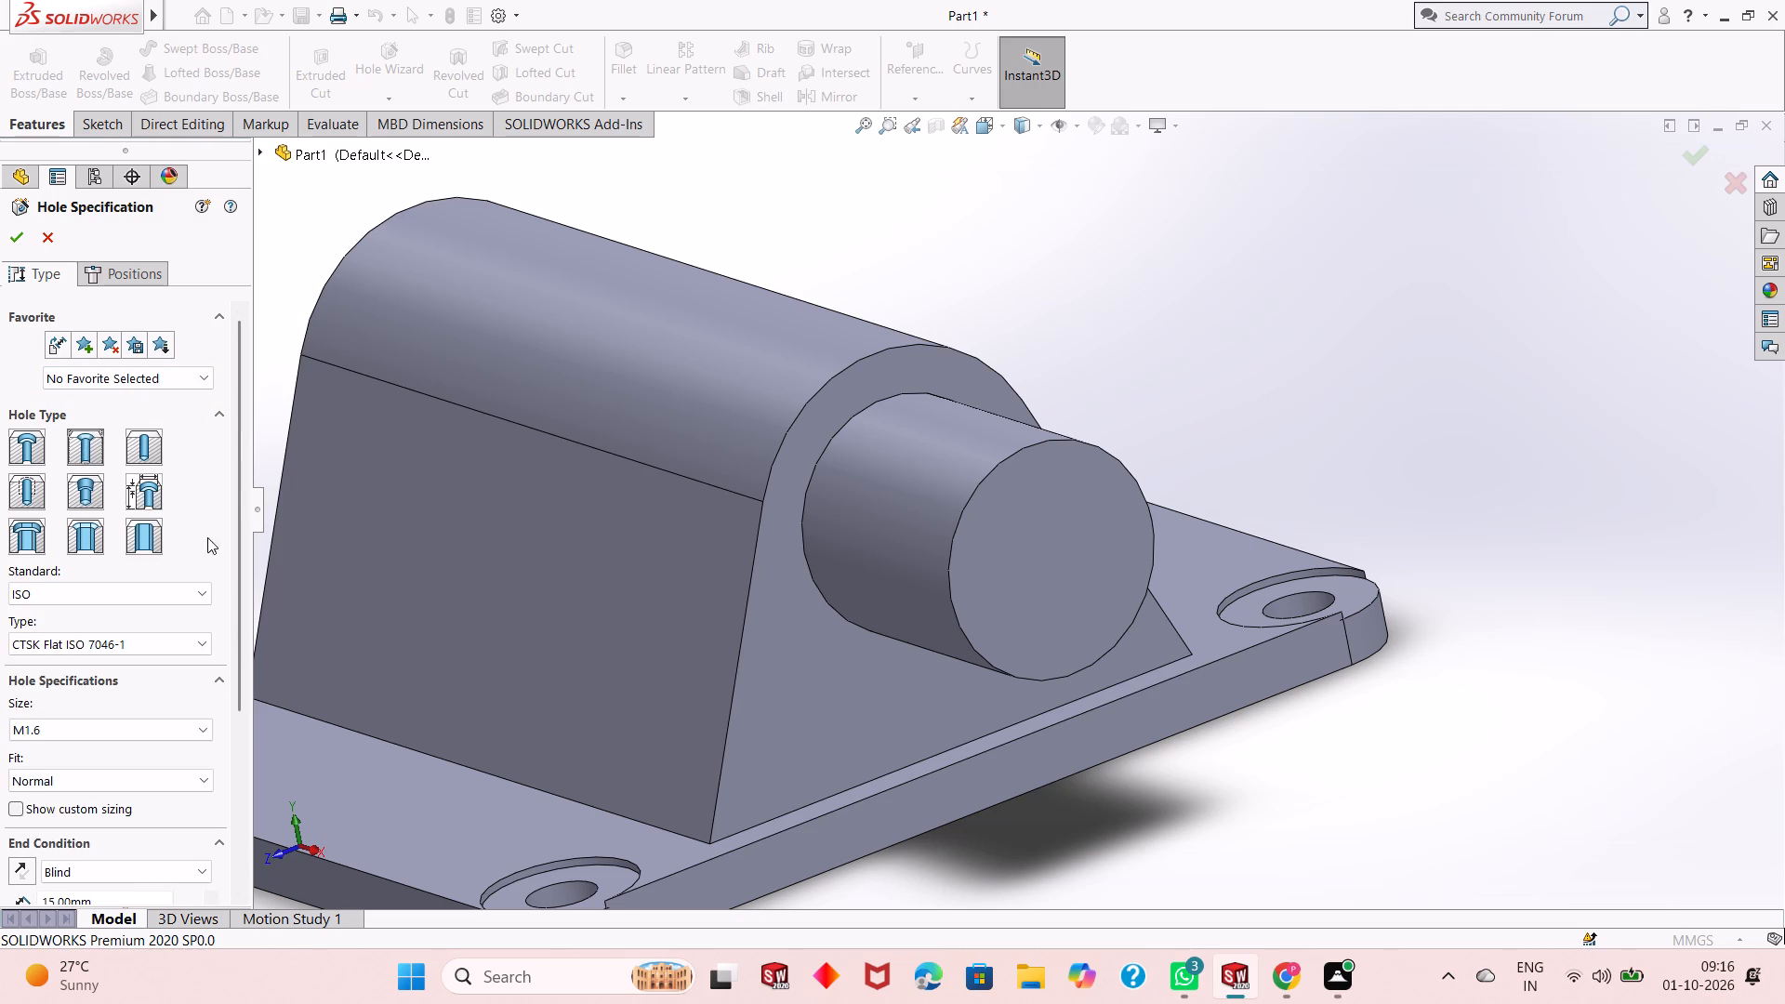
{"action": "left_click", "coordinate": [170, 634]}
{"action": "left_click", "coordinate": [160, 680]}
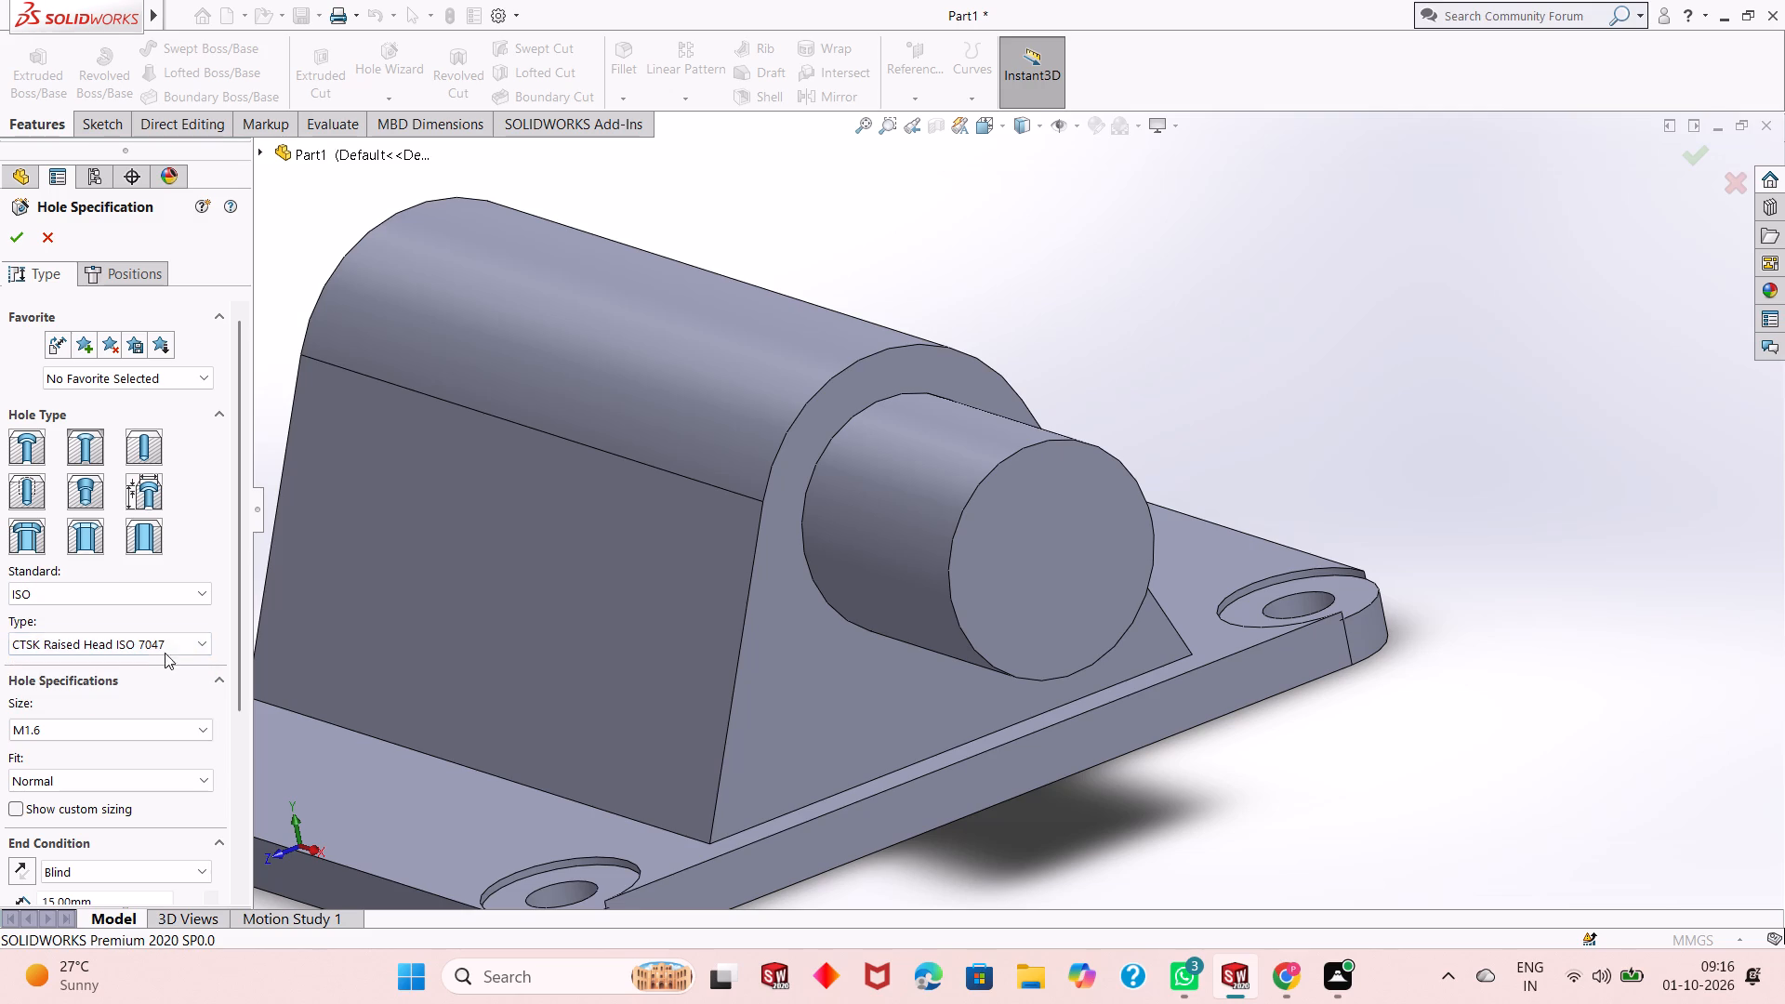
{"action": "left_click", "coordinate": [170, 639]}
{"action": "left_click", "coordinate": [154, 669]}
{"action": "left_click", "coordinate": [131, 454]}
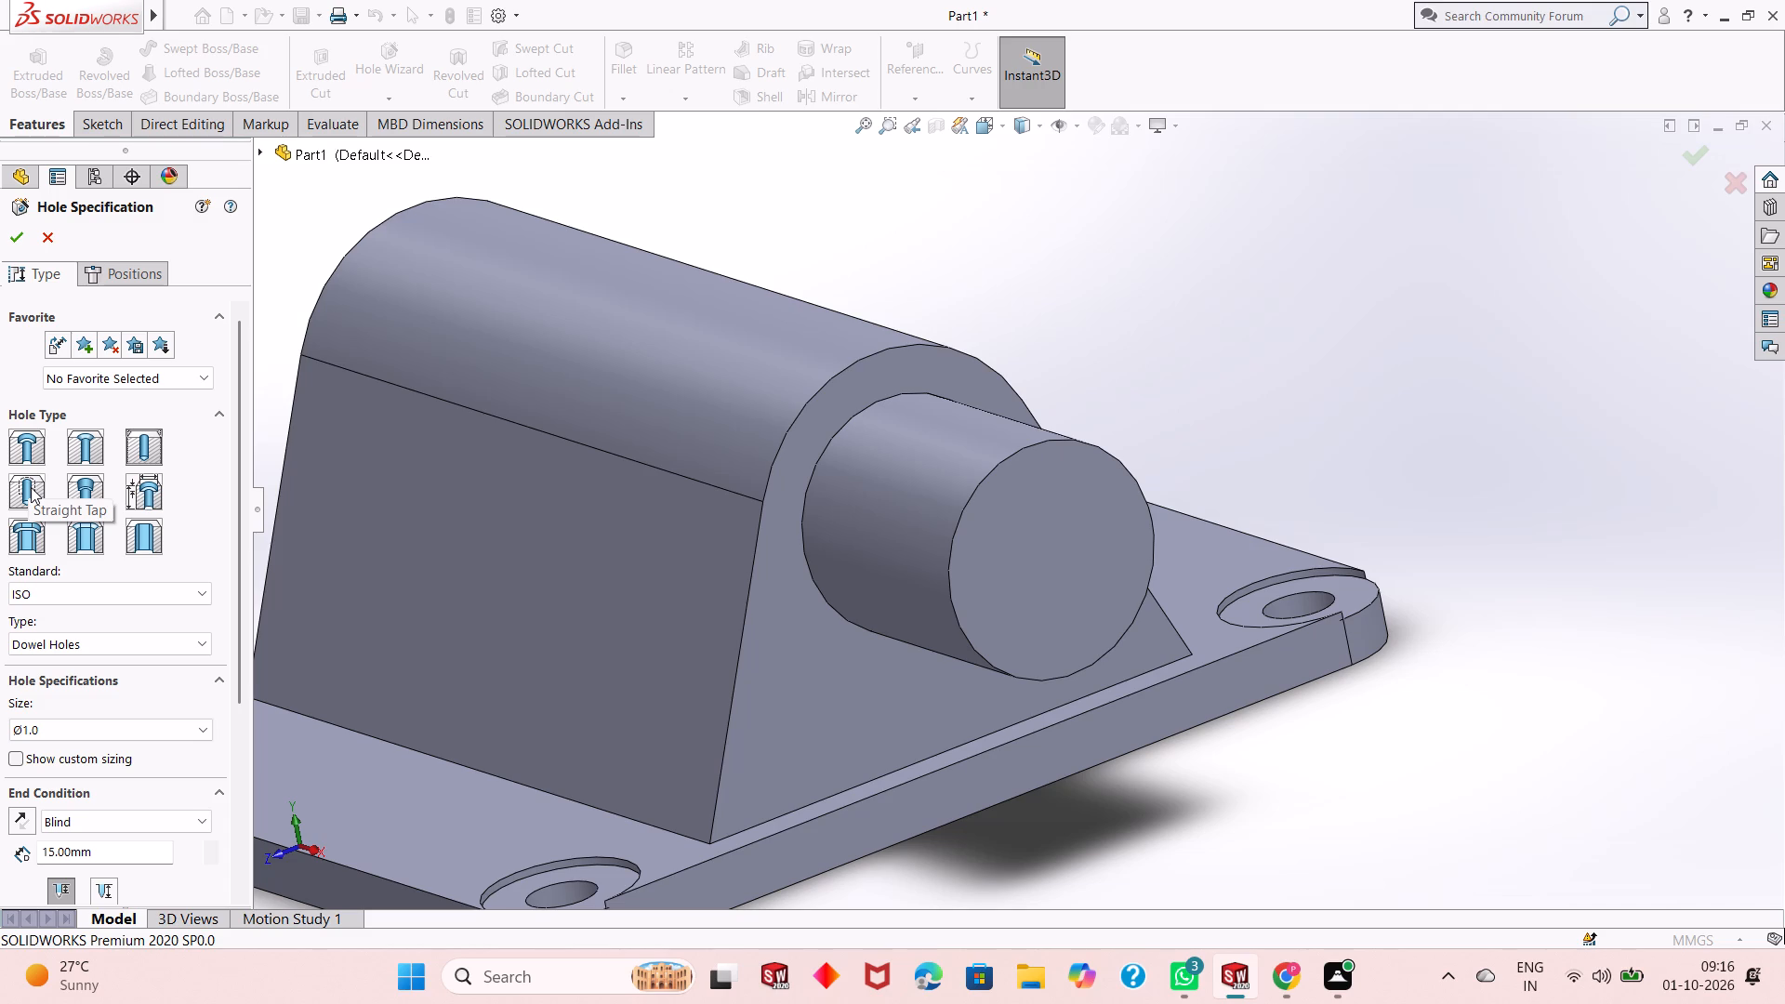
{"action": "key", "text": "Escape"}
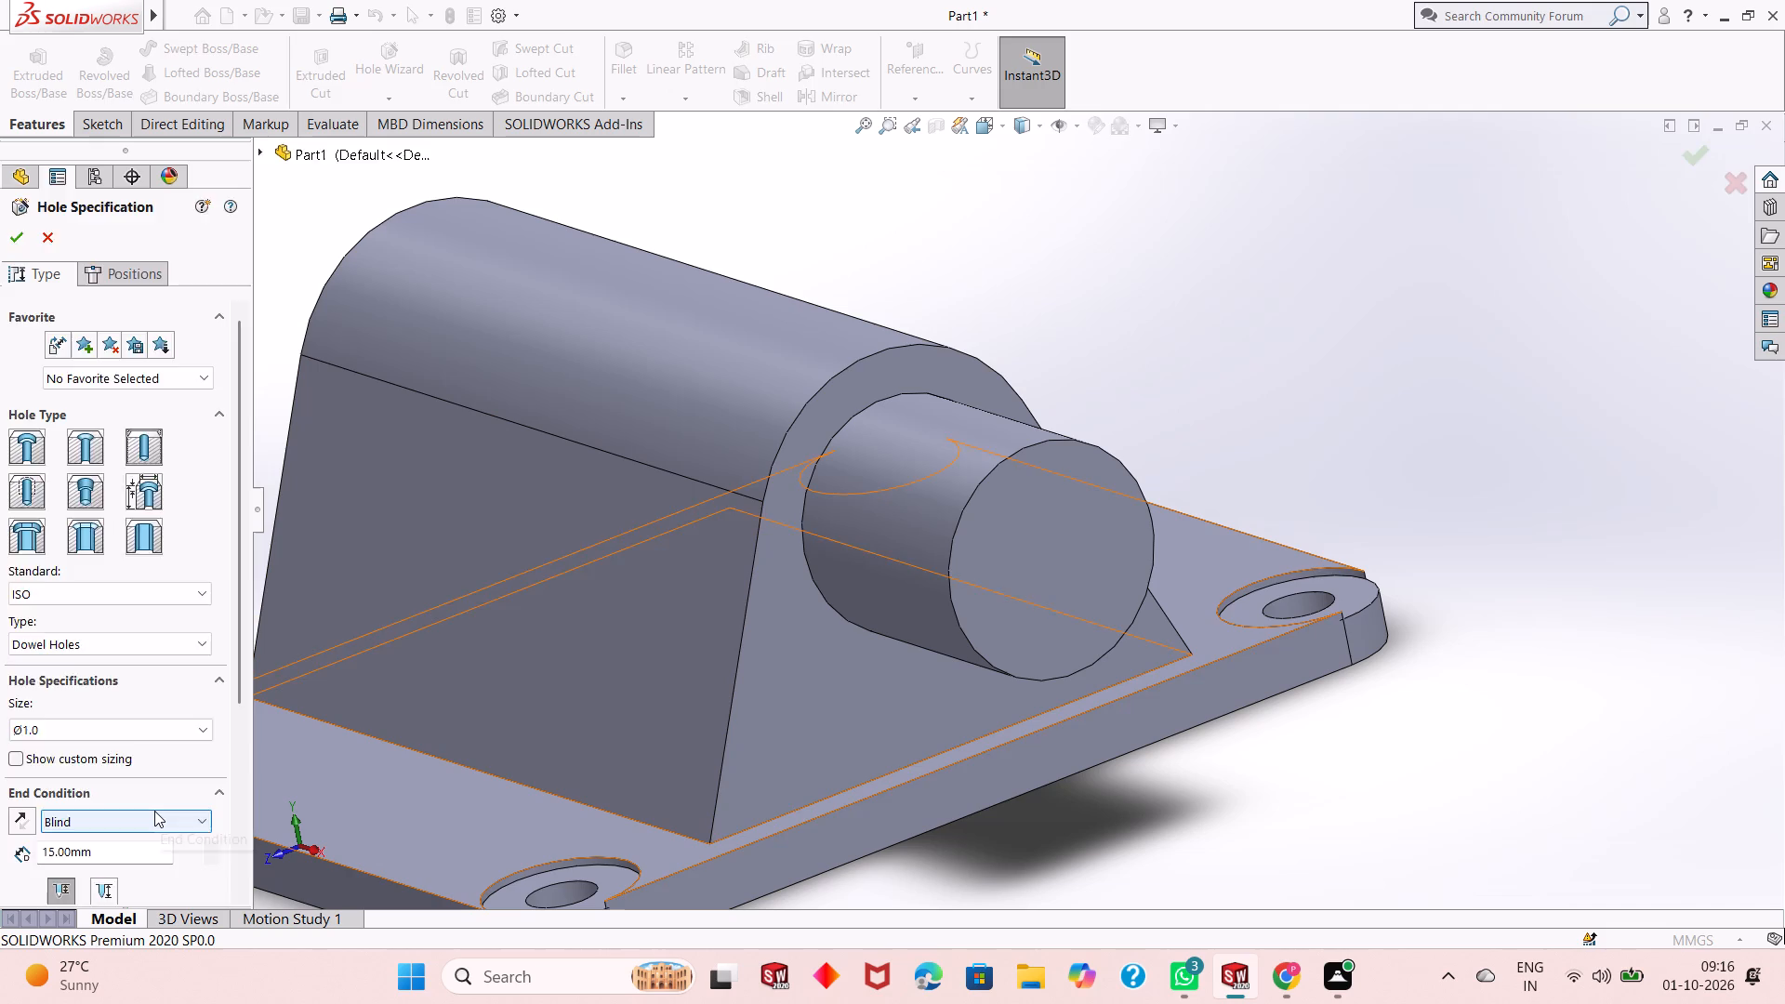
{"action": "key", "text": "Escape"}
{"action": "key", "text": "Escape"}
{"action": "key", "text": "Escape"}
{"action": "key", "text": "Escape"}
{"action": "key", "text": "Escape"}
{"action": "key", "text": "Escape"}
{"action": "key", "text": "Escape"}
{"action": "key", "text": "Escape"}
{"action": "key", "text": "Escape"}
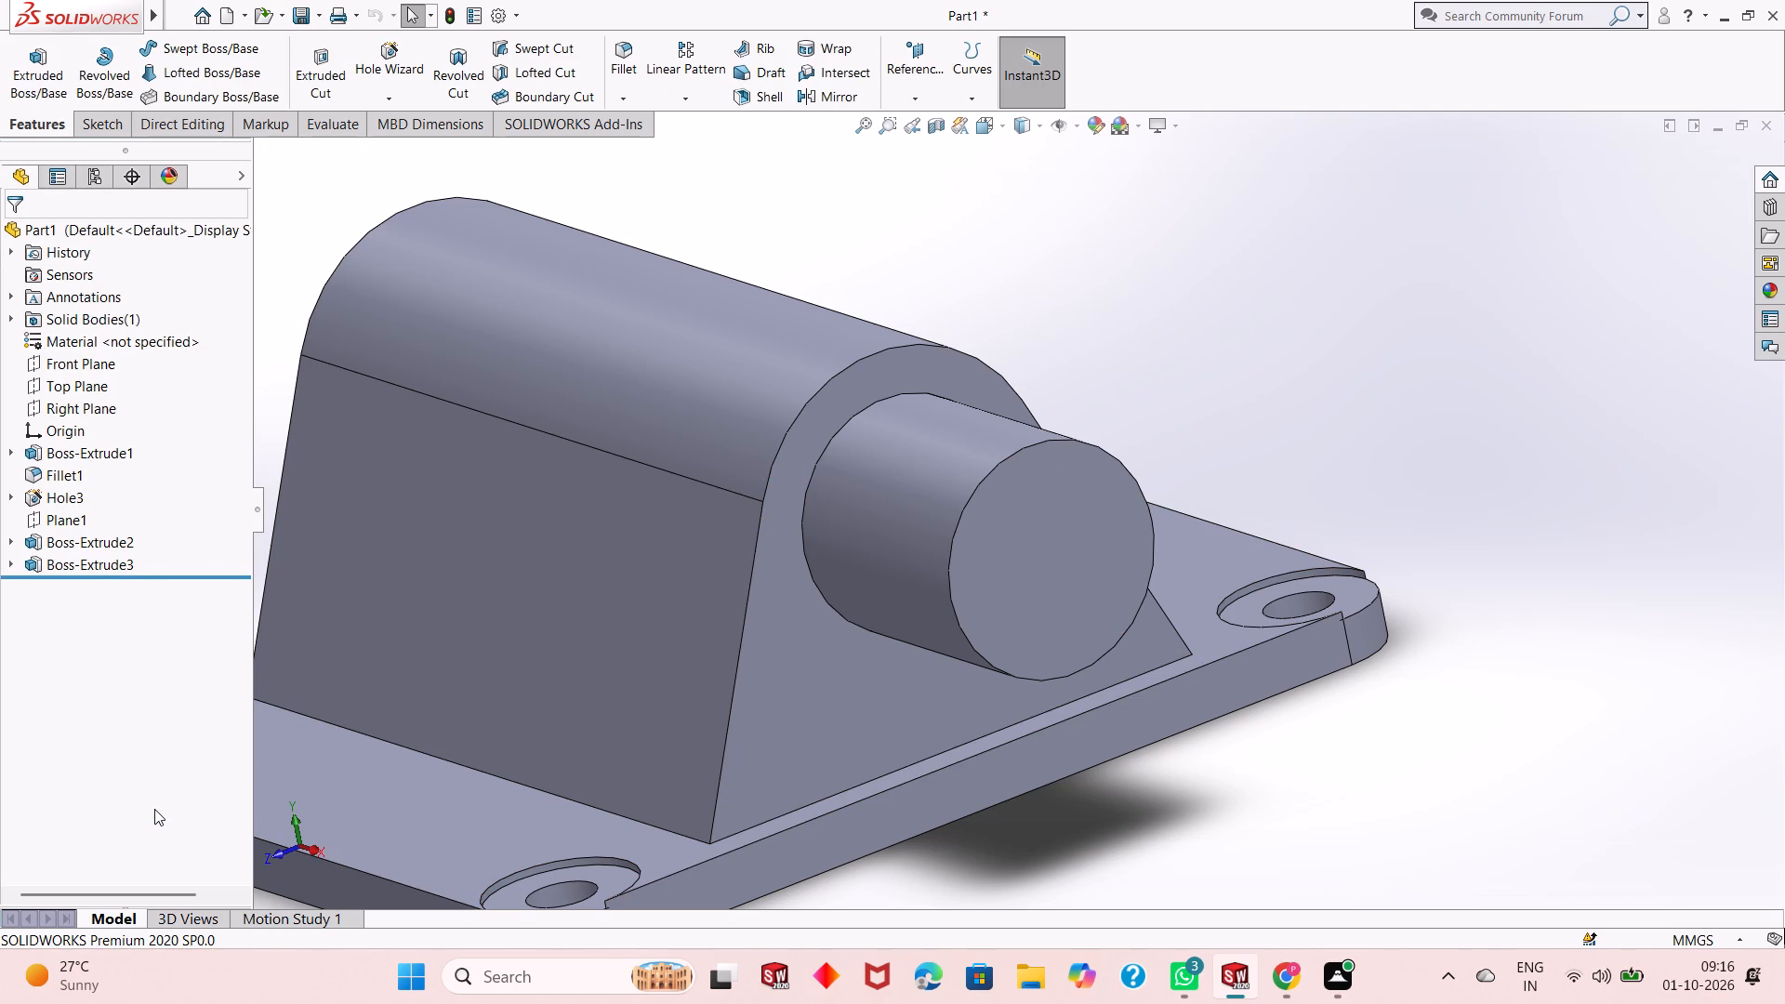
{"action": "key", "text": "Escape"}
{"action": "key", "text": "Escape"}
{"action": "key", "text": "Escape"}
{"action": "key", "text": "Escape"}
{"action": "key", "text": "Escape"}
{"action": "key", "text": "Escape"}
{"action": "key", "text": "Escape"}
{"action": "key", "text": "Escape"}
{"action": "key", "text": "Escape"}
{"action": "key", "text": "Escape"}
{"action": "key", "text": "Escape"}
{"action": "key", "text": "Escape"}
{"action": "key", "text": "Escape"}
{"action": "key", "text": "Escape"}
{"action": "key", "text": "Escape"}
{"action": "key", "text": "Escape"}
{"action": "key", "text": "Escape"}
Sketch a circle of about 10.7 mm radius on the boss's end face, concentric with the boss.
{"action": "left_click", "coordinate": [1009, 547]}
{"action": "left_click", "coordinate": [1085, 496]}
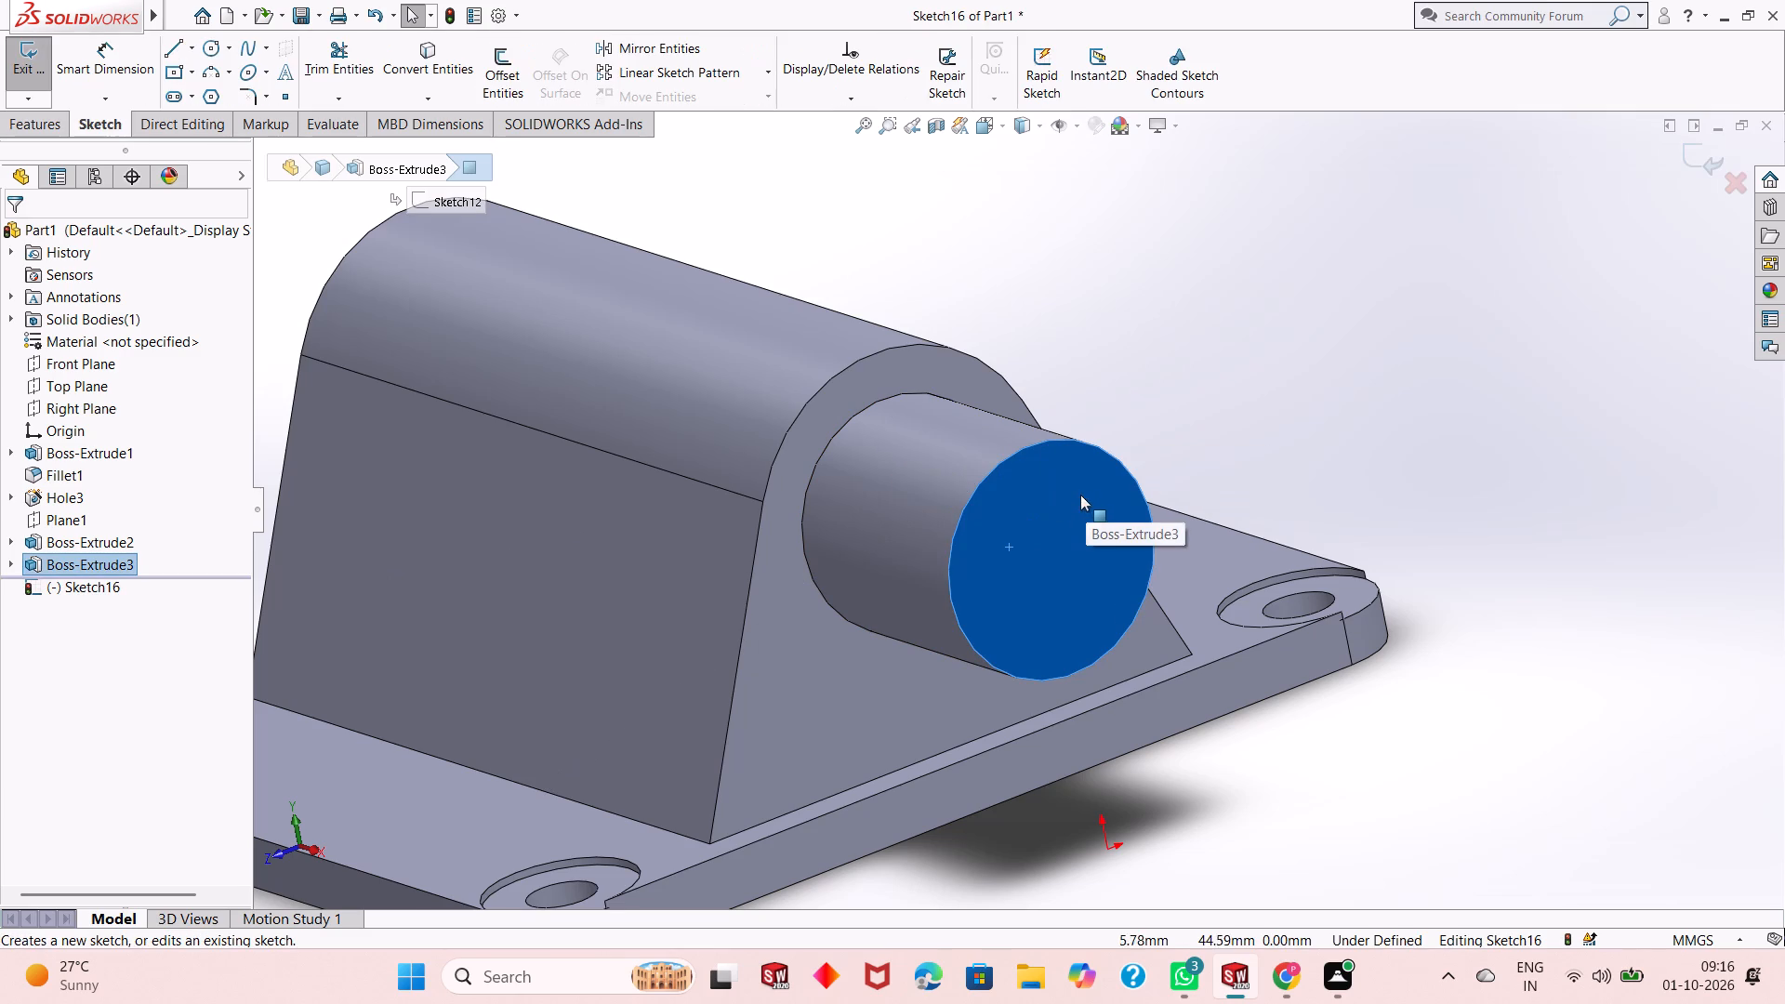
{"action": "key", "text": "Escape"}
{"action": "left_click", "coordinate": [206, 51]}
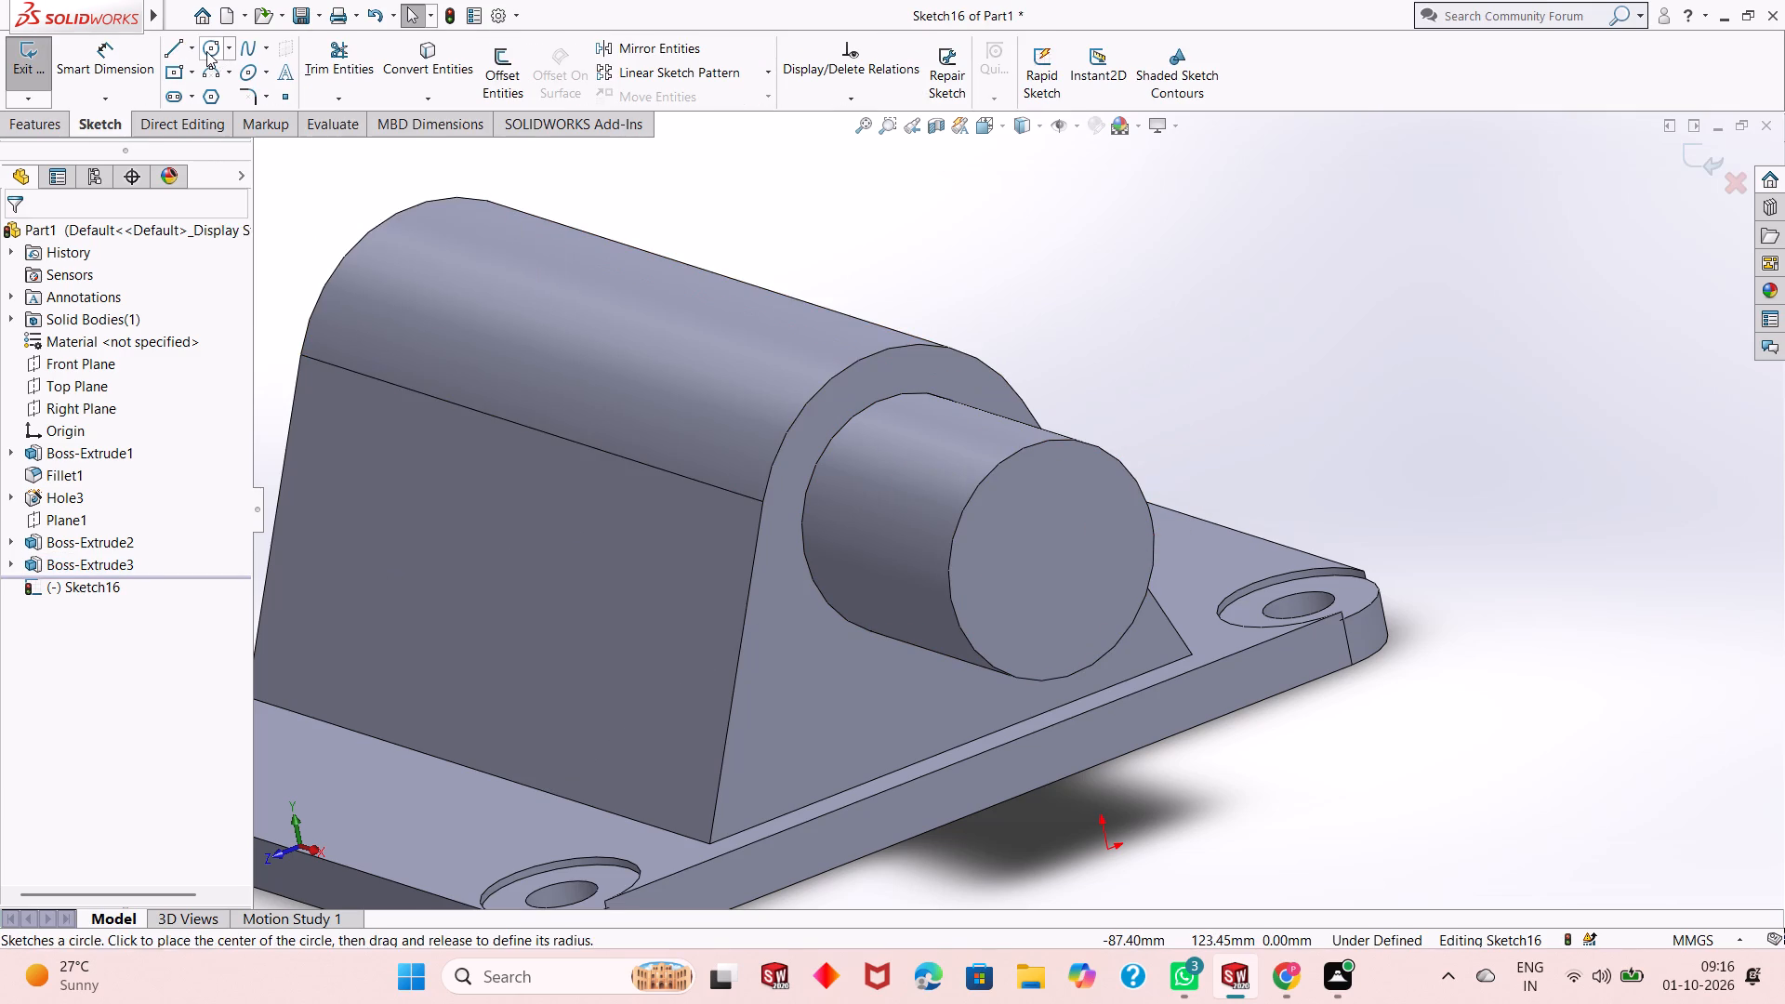
{"action": "key", "text": "ctrl+8"}
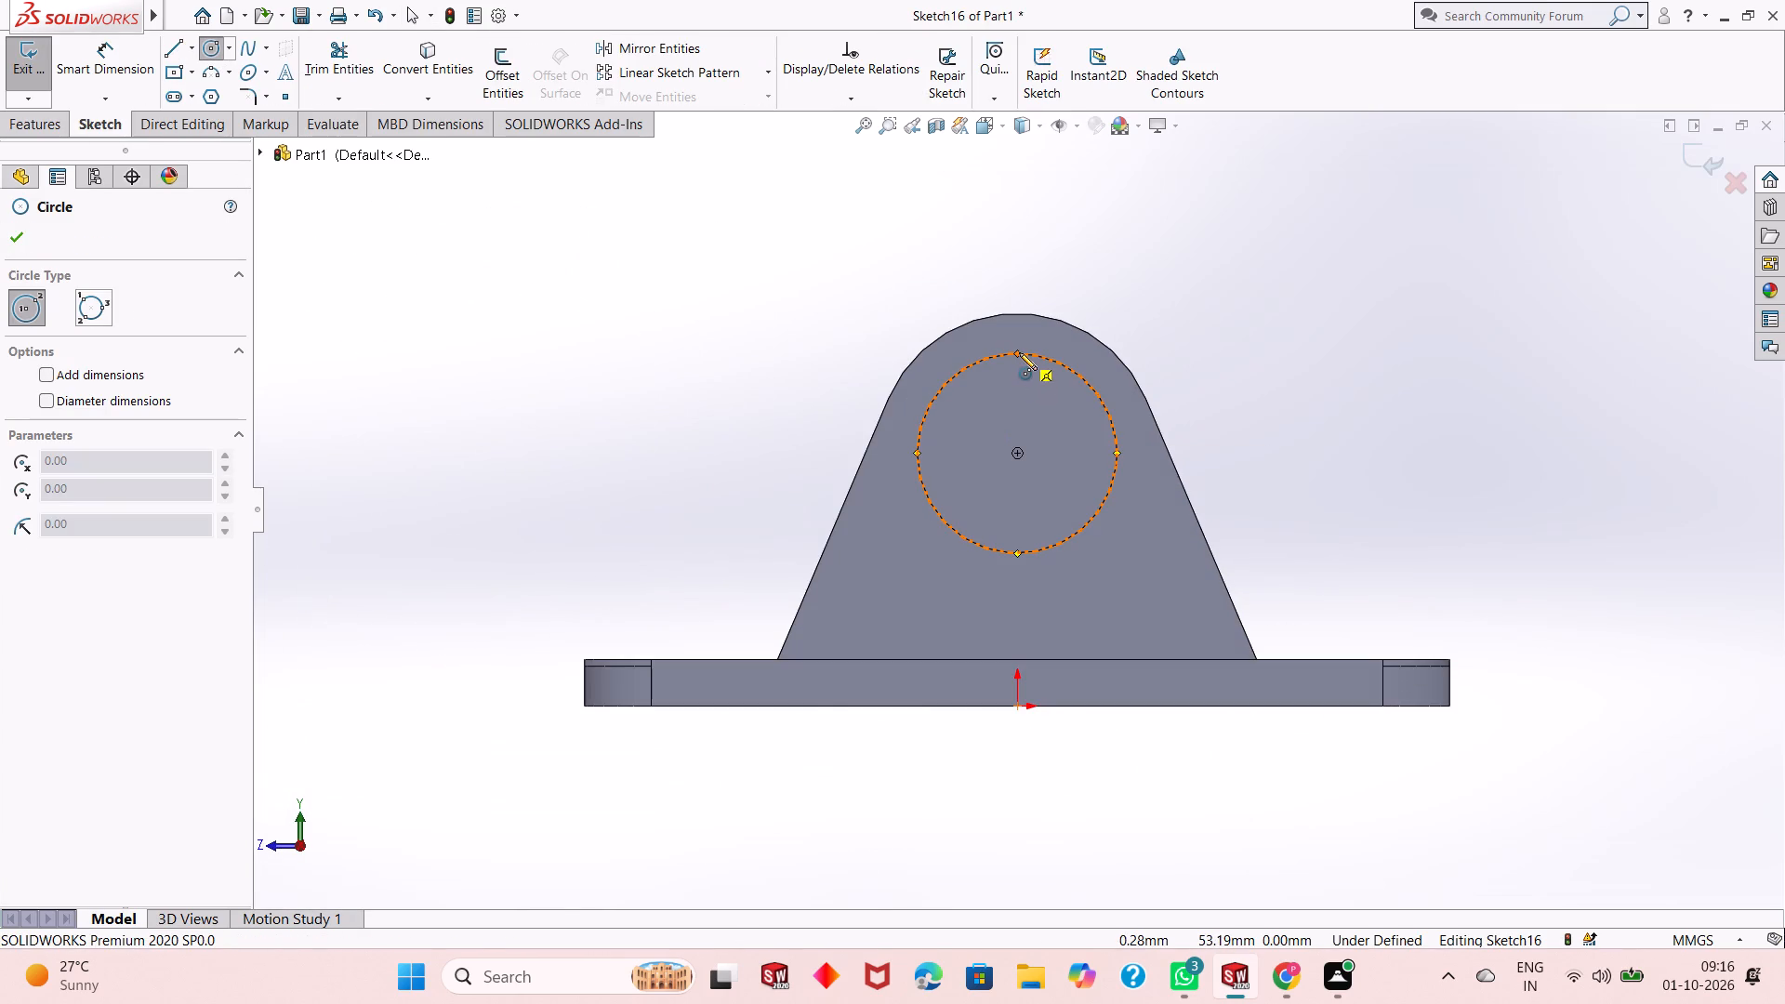
{"action": "left_click", "coordinate": [1020, 453]}
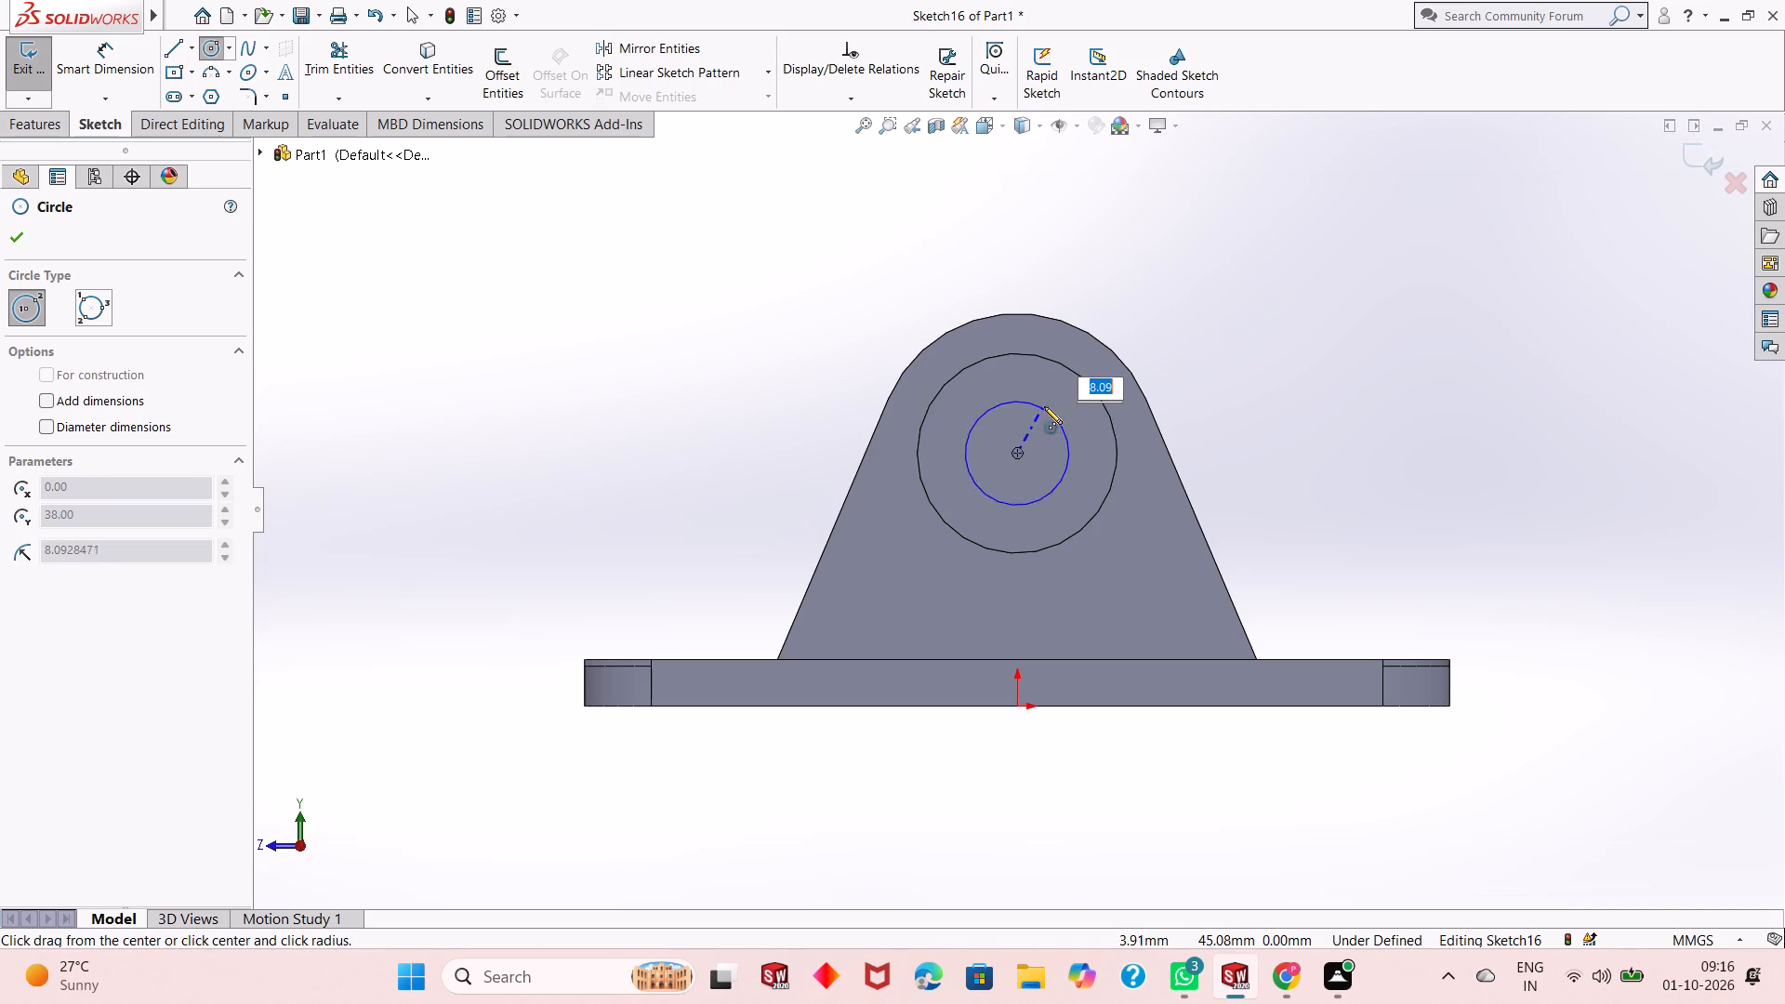
{"action": "left_click", "coordinate": [1049, 390]}
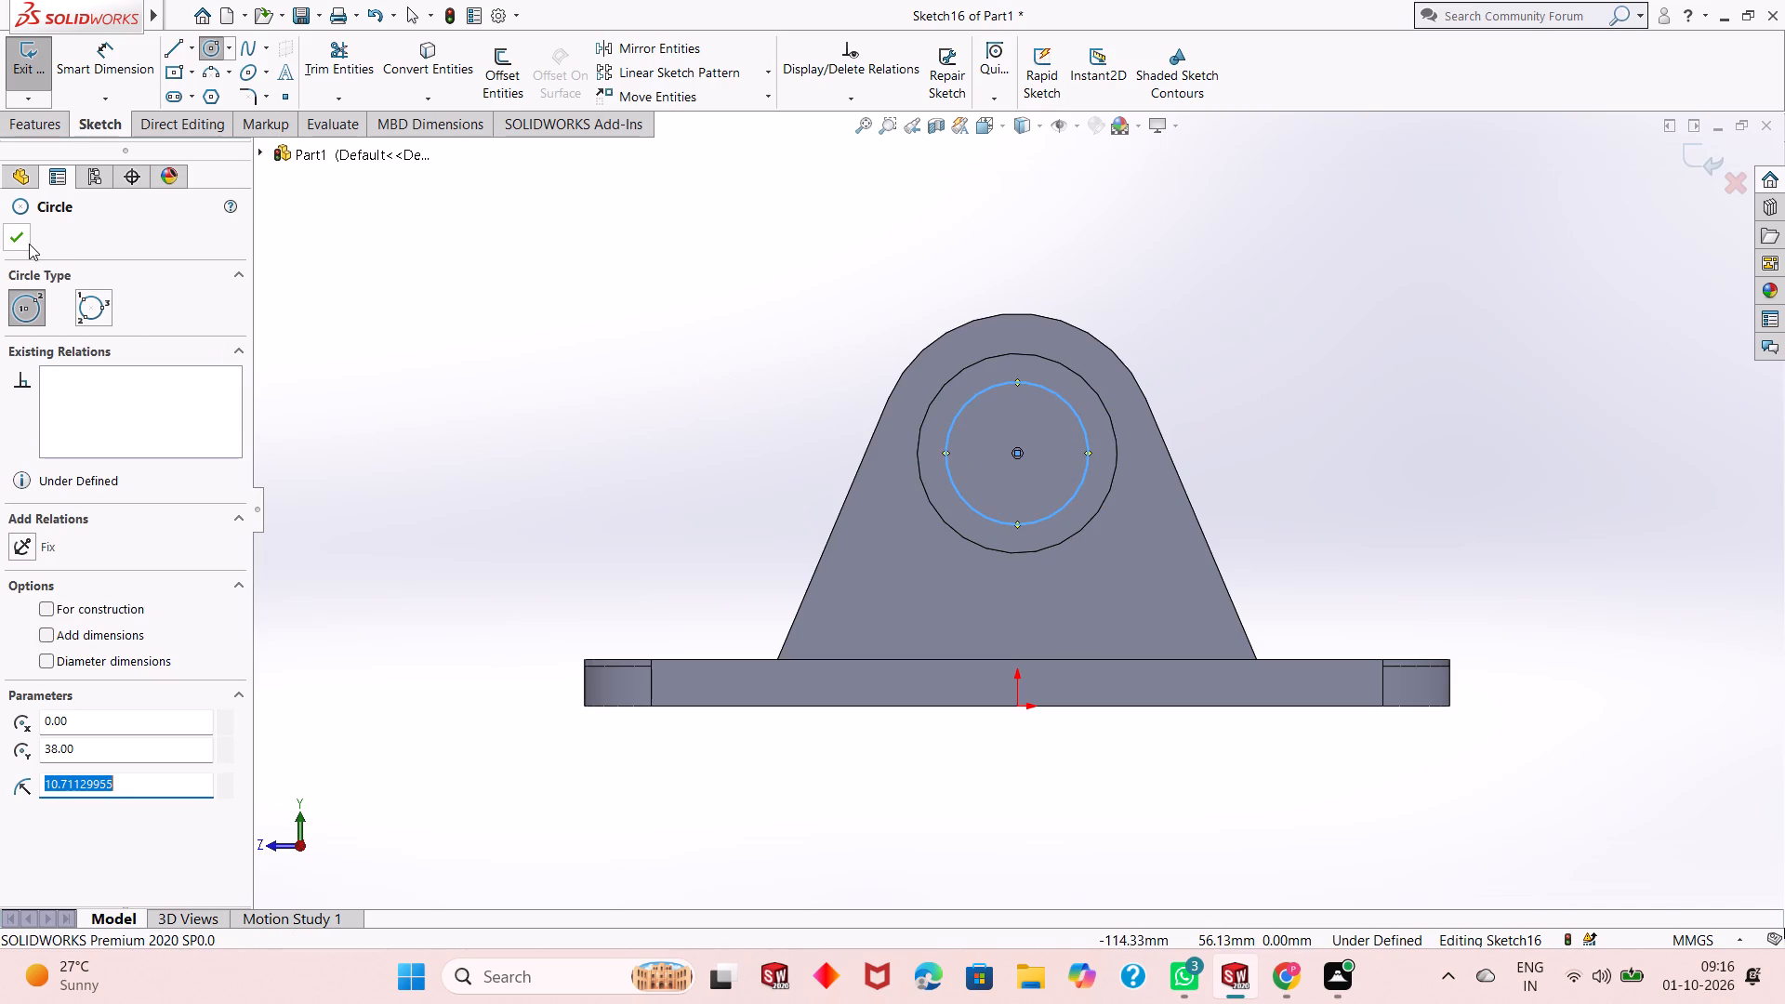
{"action": "left_click", "coordinate": [25, 242]}
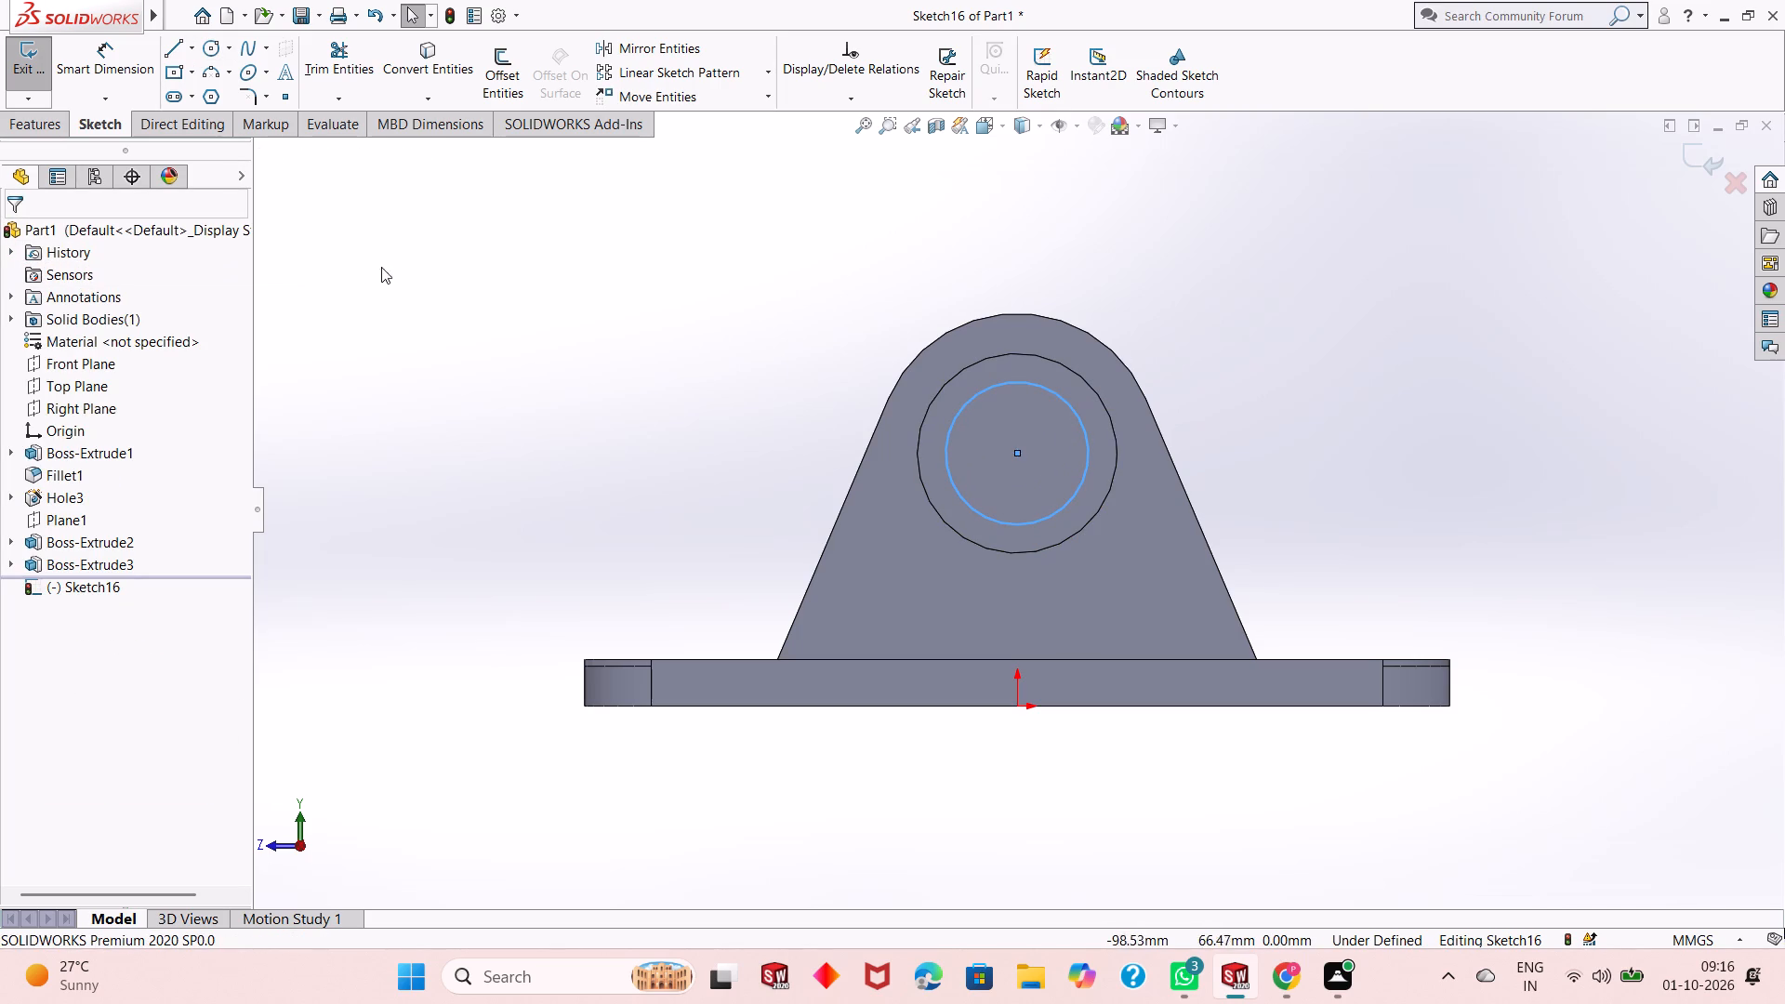
Examine the boss and the circle sketched on its end face from several angles and distances.
{"action": "middle_click_drag", "start_coordinate": [1193, 405], "coordinate": [1193, 406]}
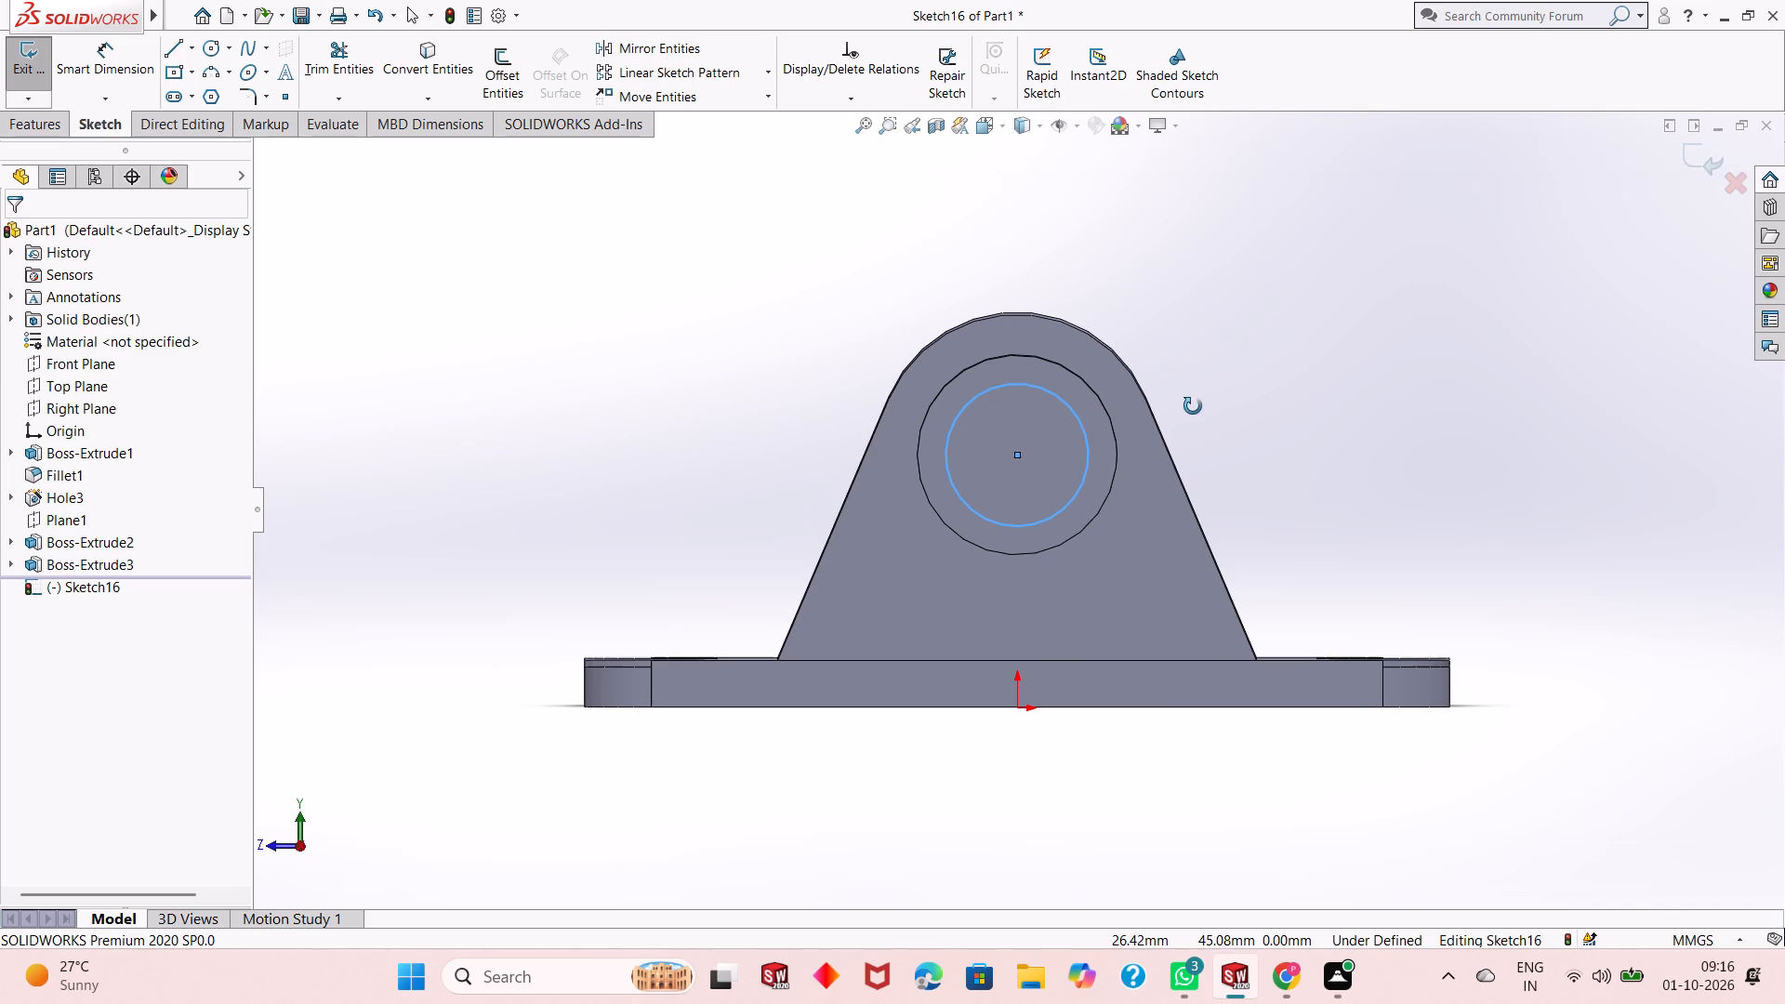
{"action": "middle_click_drag", "start_coordinate": [1193, 406], "coordinate": [1263, 402]}
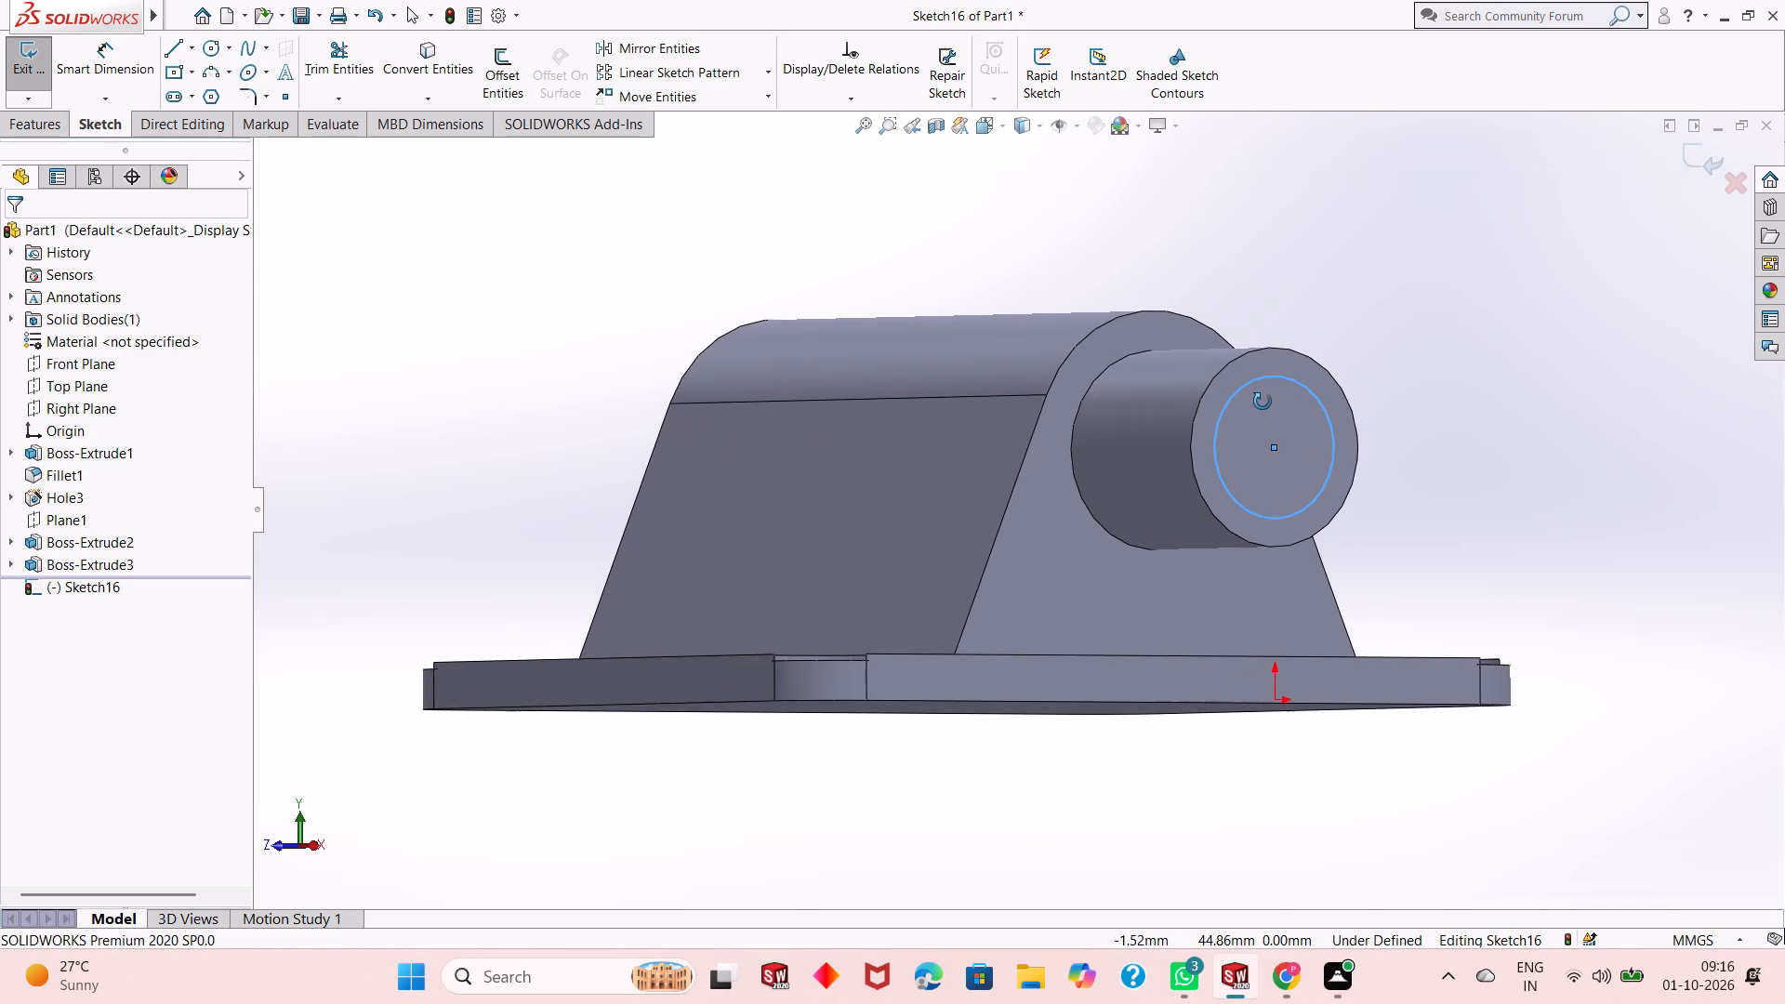
{"action": "middle_click_drag", "start_coordinate": [1263, 402], "coordinate": [1275, 395]}
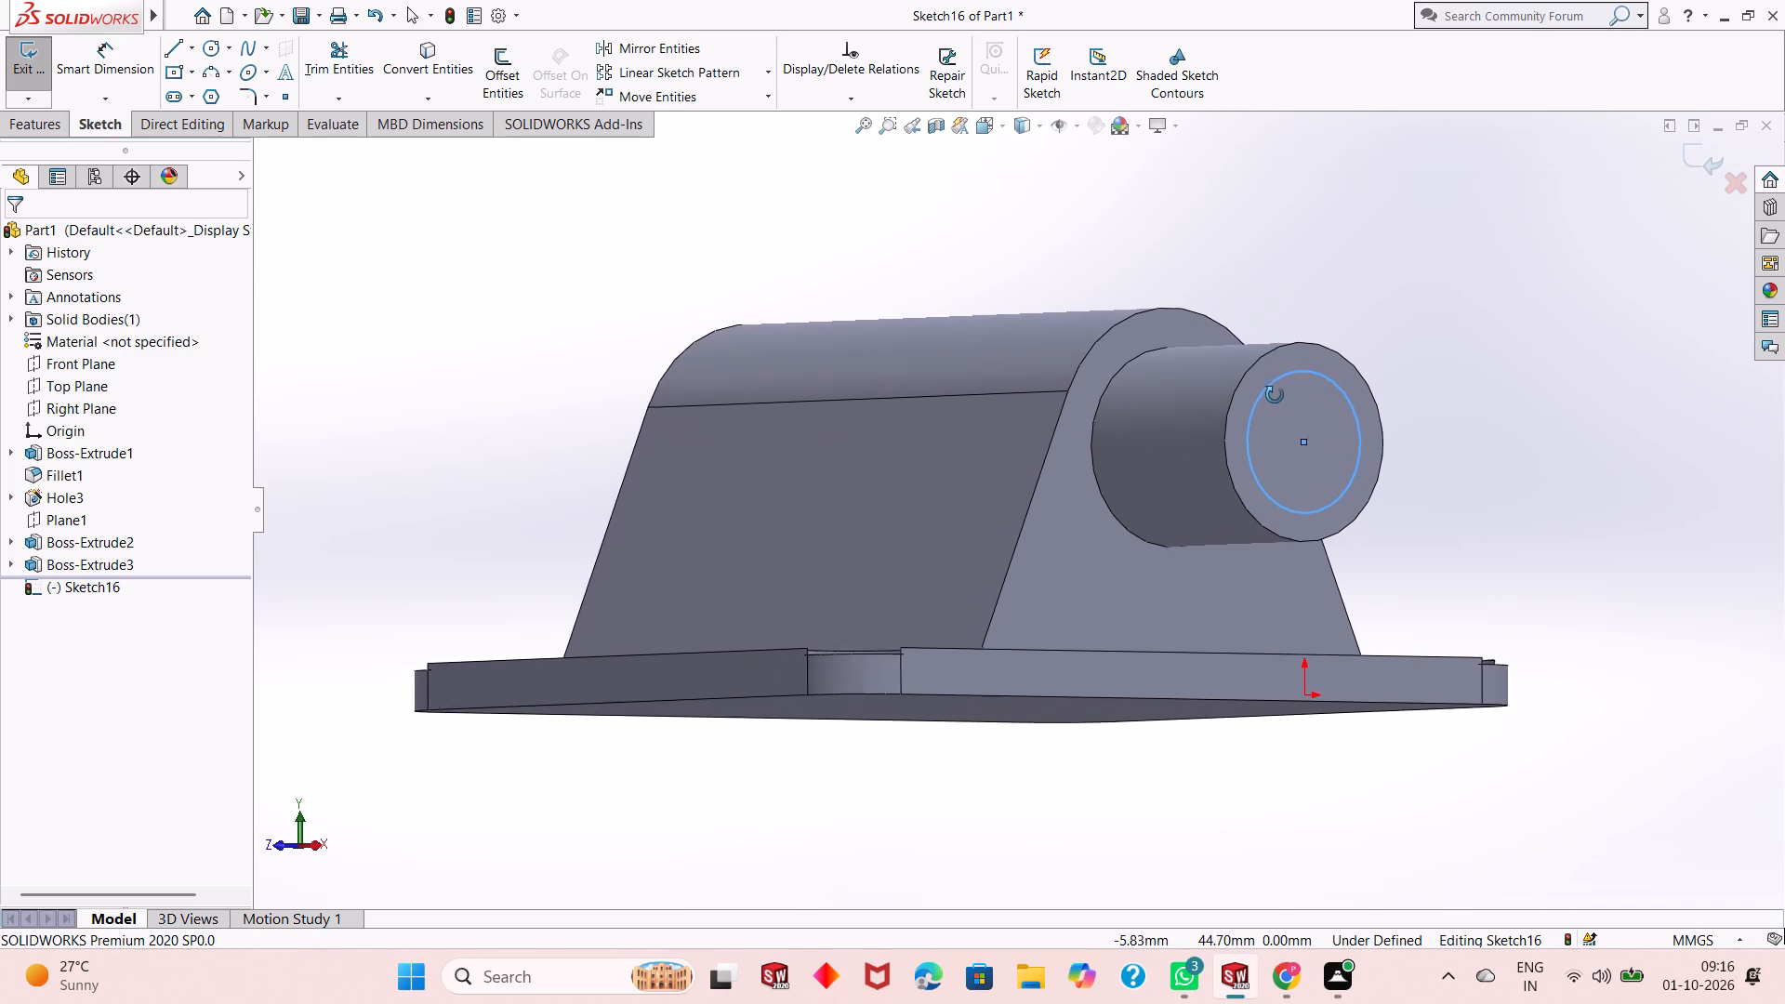
{"action": "middle_click_drag", "start_coordinate": [1275, 395], "coordinate": [1331, 384]}
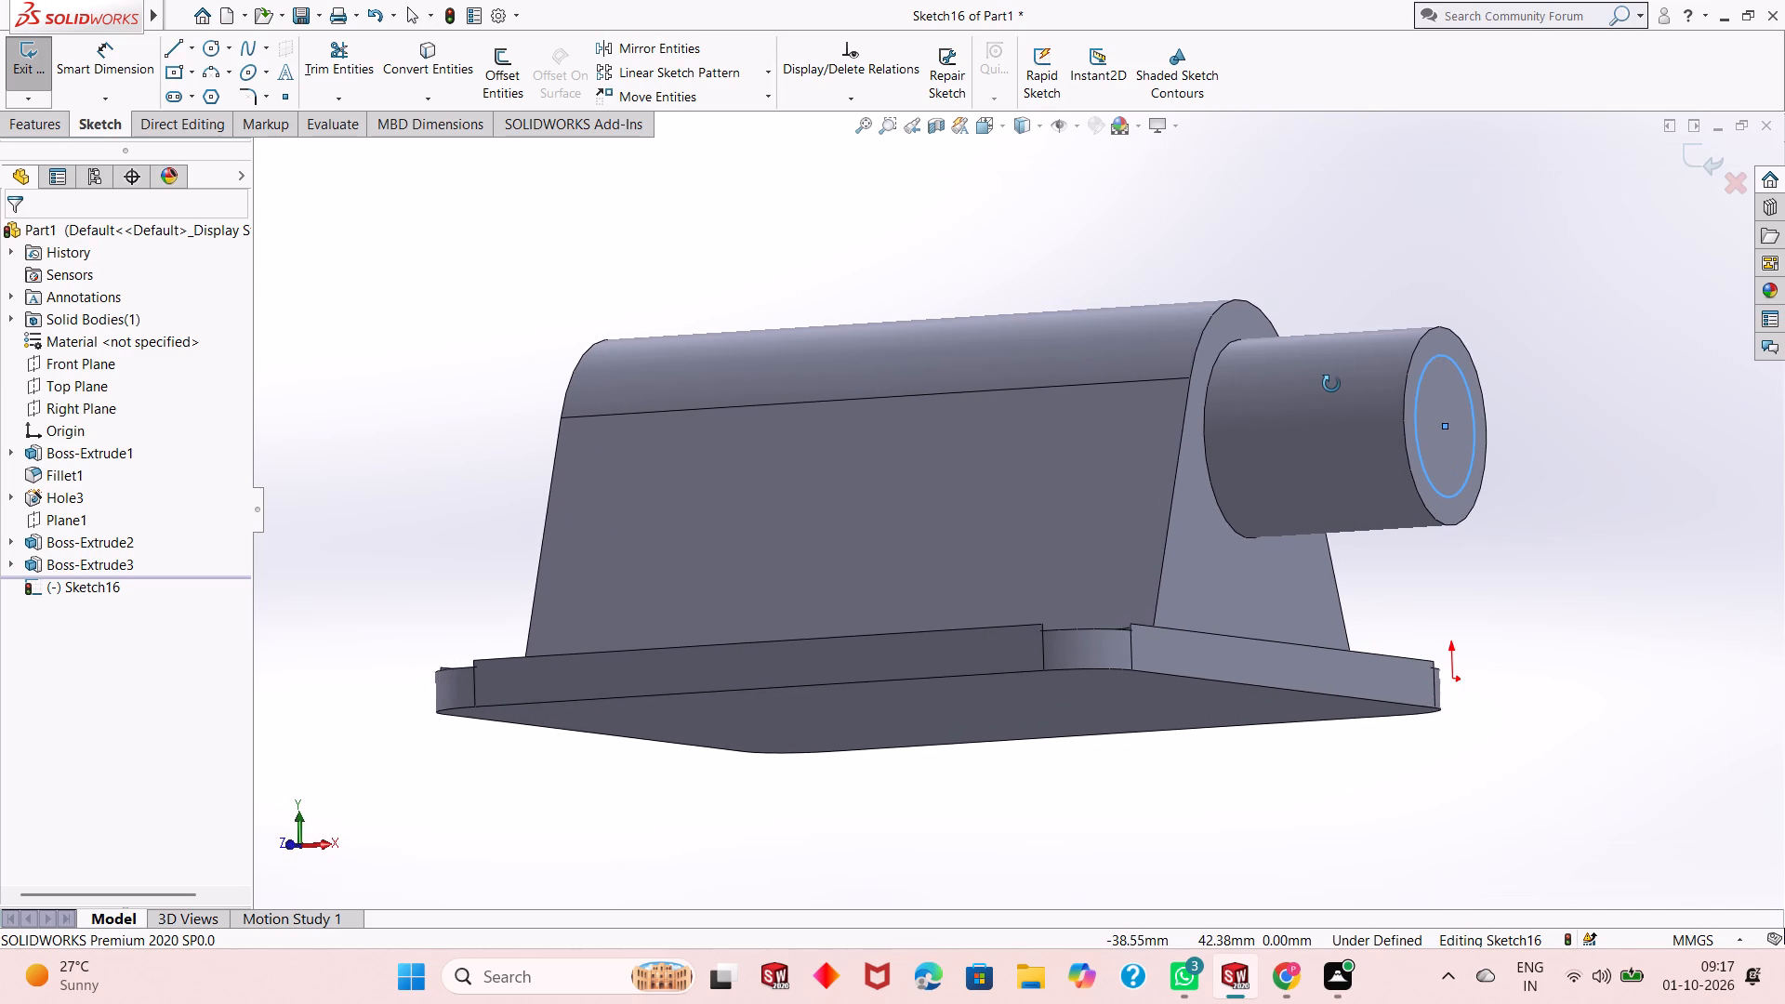
{"action": "middle_click_drag", "start_coordinate": [1331, 384], "coordinate": [1356, 378]}
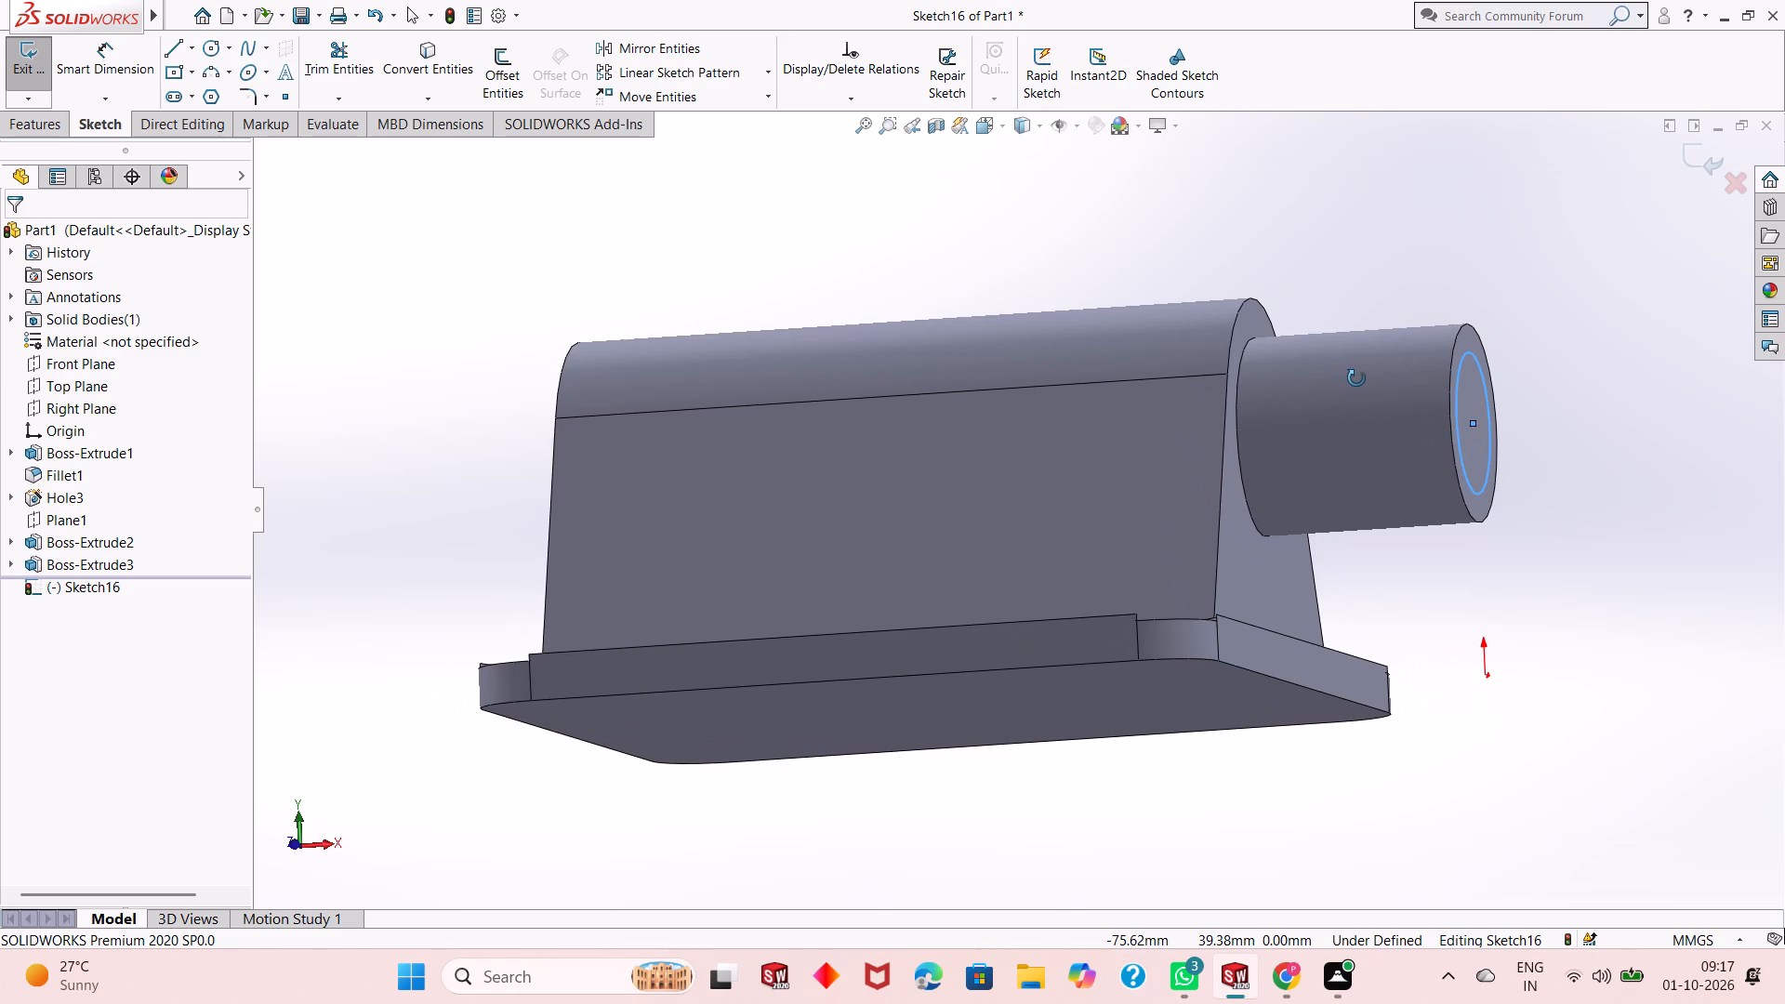
{"action": "middle_click_drag", "start_coordinate": [1356, 378], "coordinate": [1241, 415]}
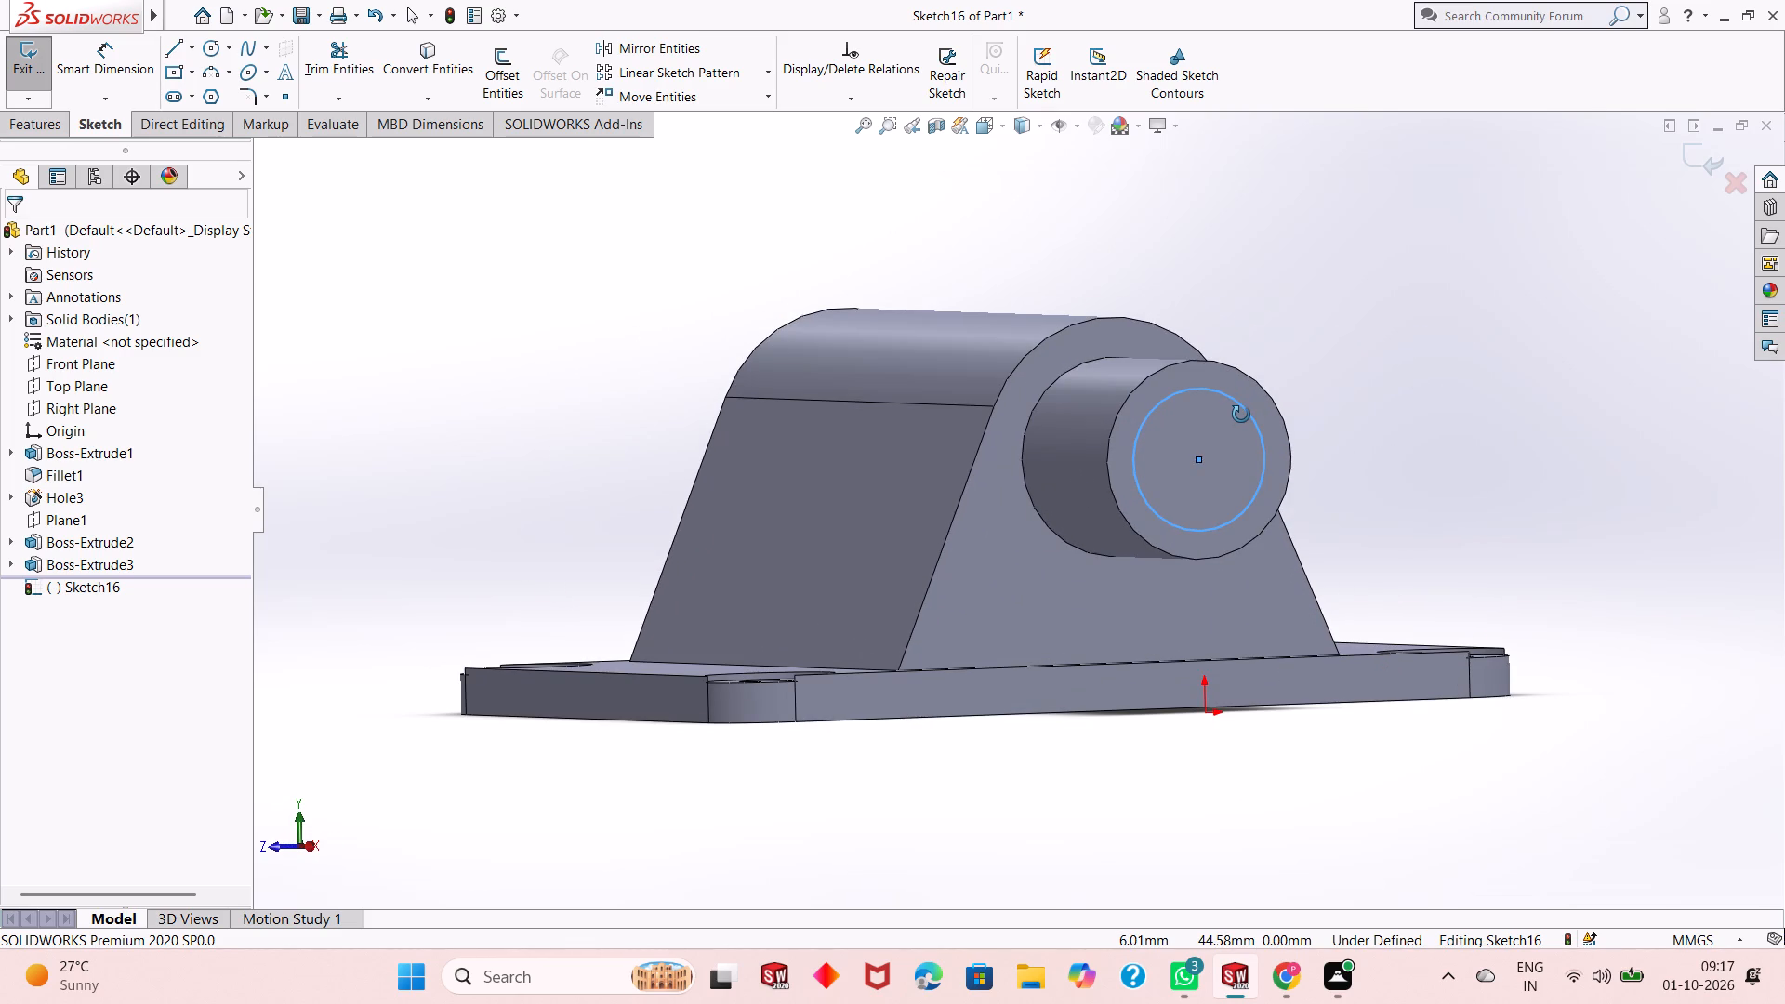
{"action": "middle_click_drag", "start_coordinate": [1241, 415], "coordinate": [1188, 435]}
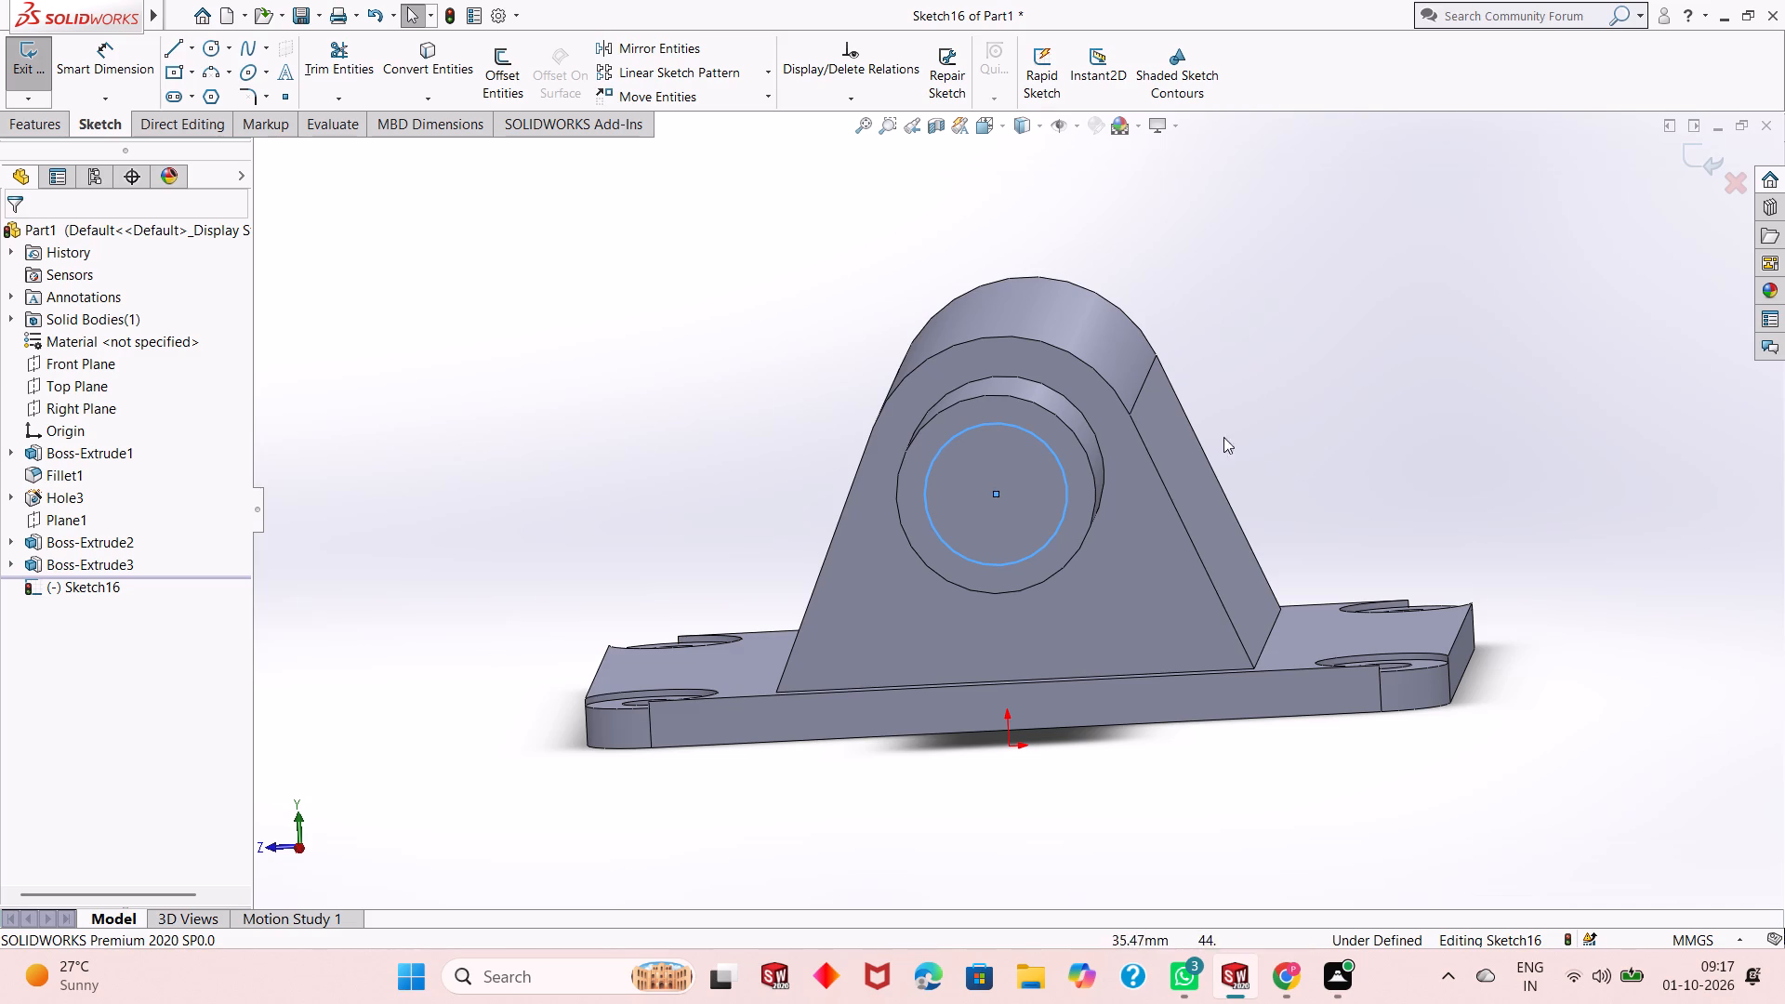
{"action": "scroll", "coordinate": [1008, 431], "scroll_direction": "down", "scroll_amount": 3}
{"action": "middle_click_drag", "start_coordinate": [1353, 429], "coordinate": [1370, 411]}
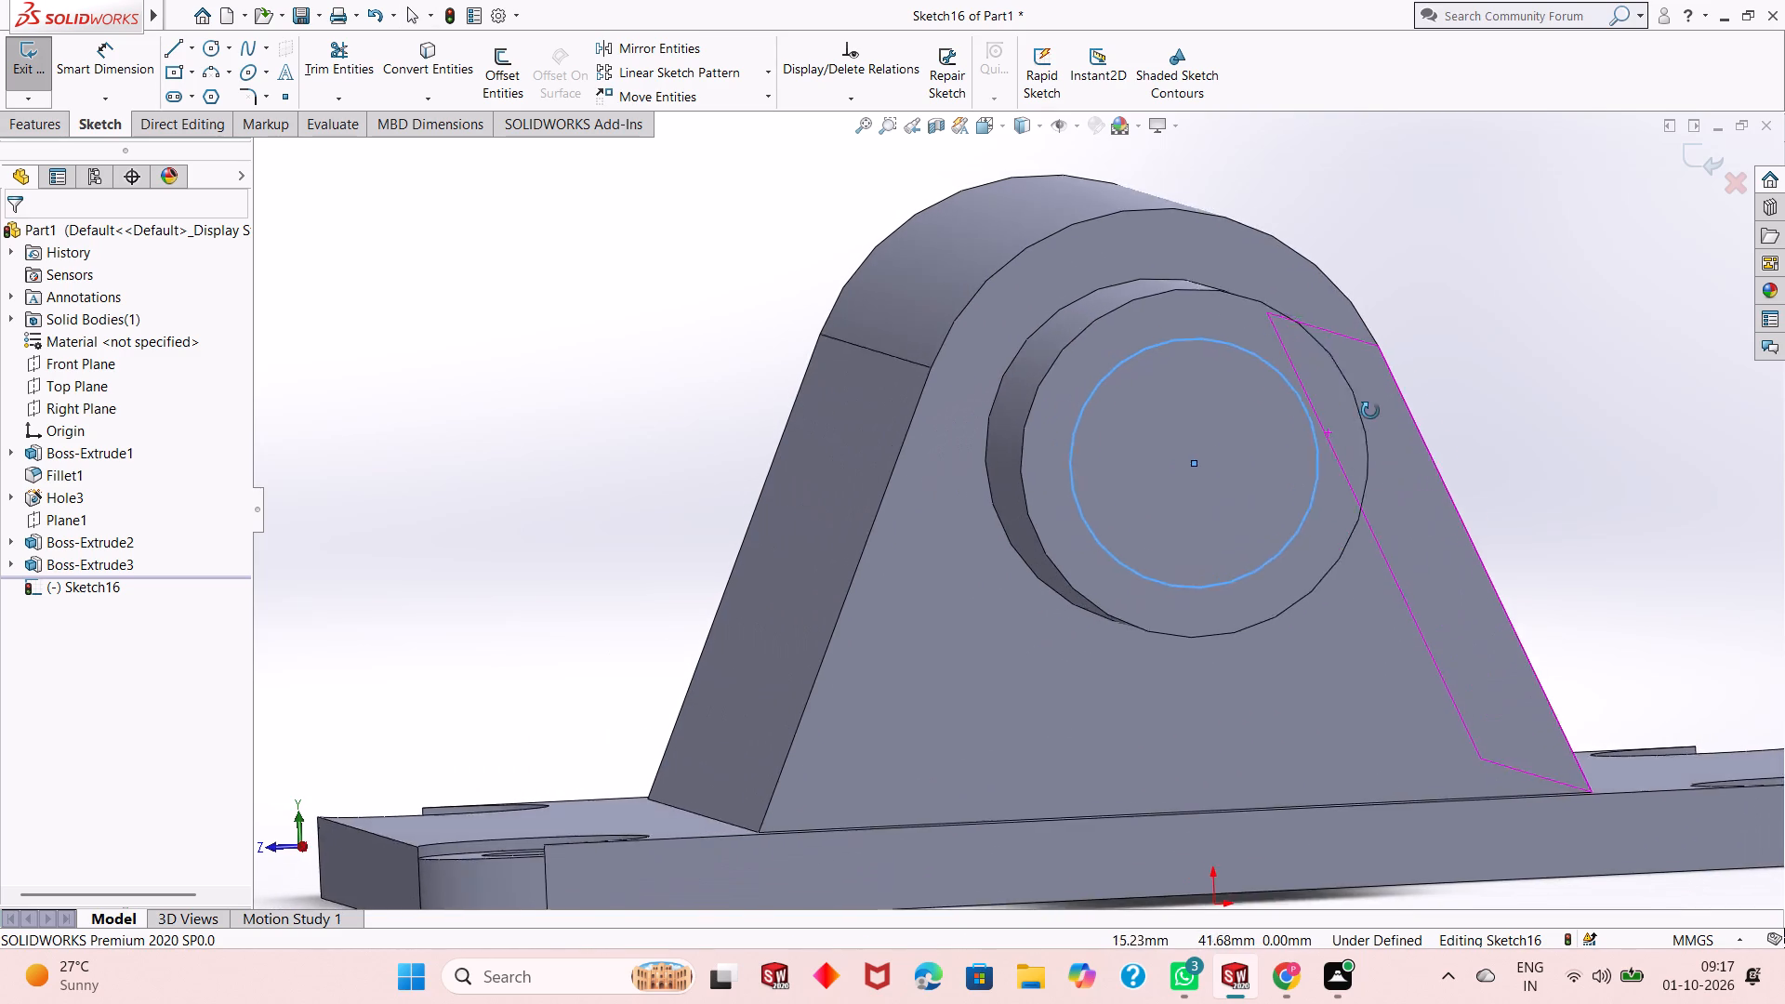
{"action": "middle_click_drag", "start_coordinate": [1370, 411], "coordinate": [1371, 410]}
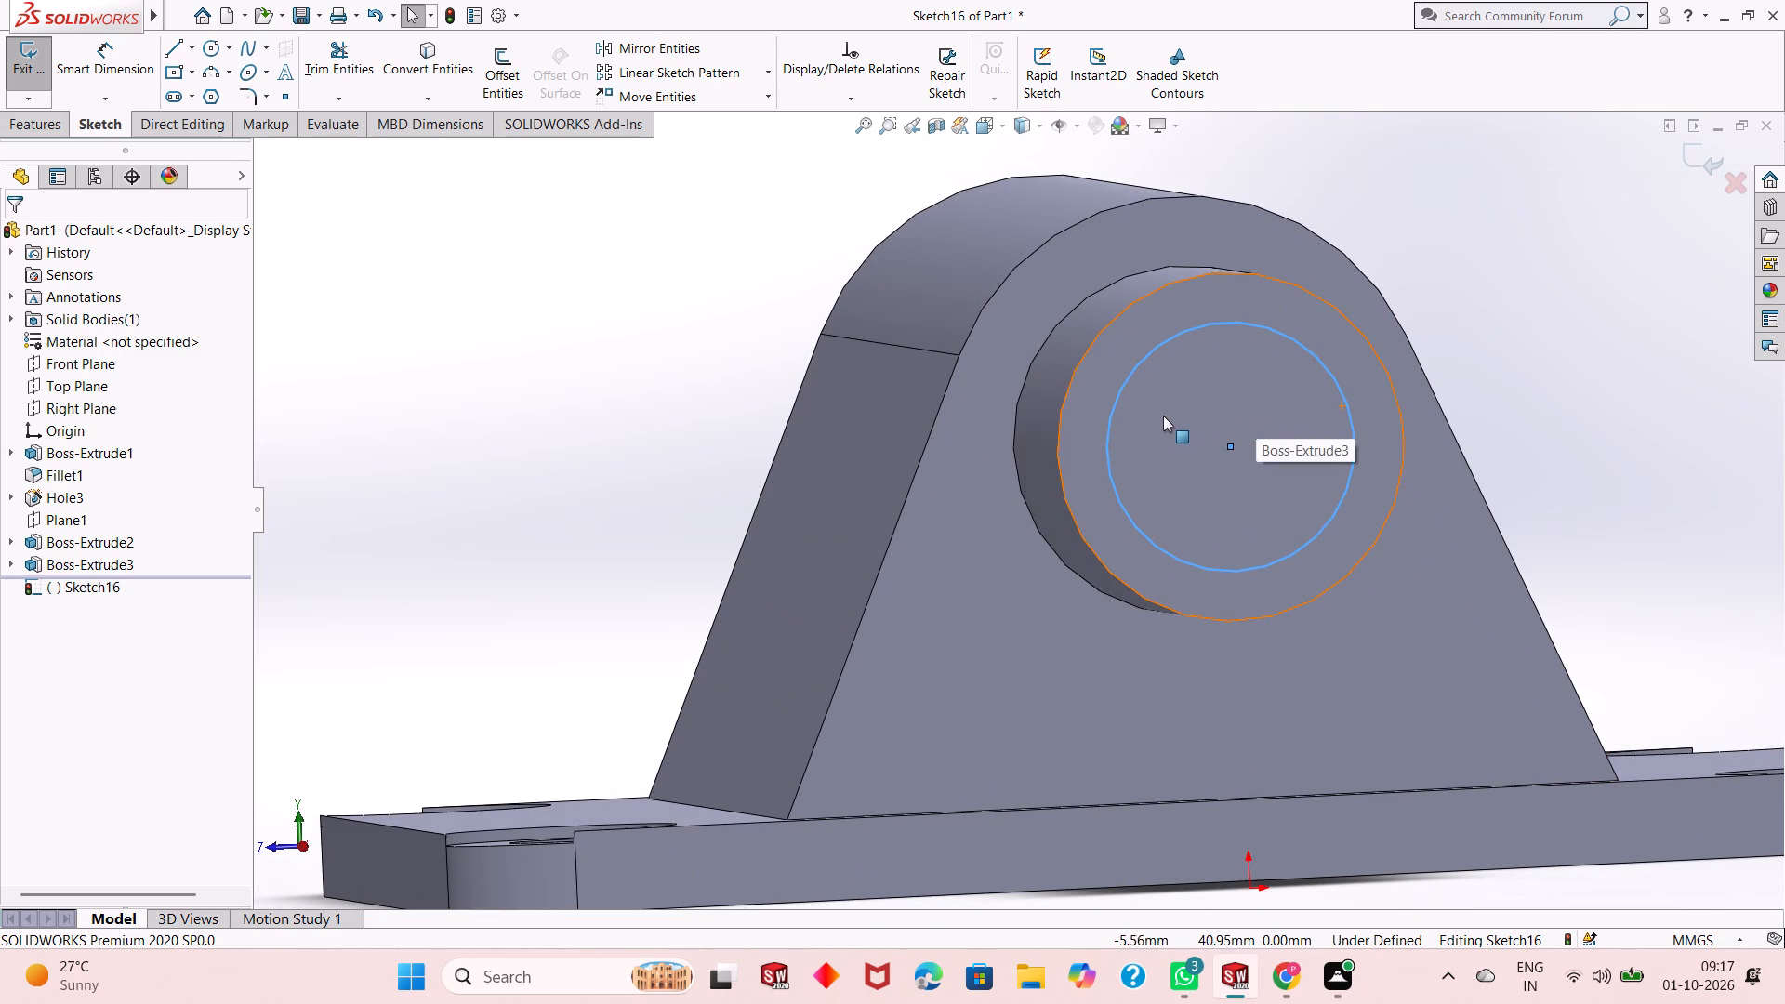
{"action": "scroll", "coordinate": [1156, 416], "scroll_direction": "up", "scroll_amount": 2}
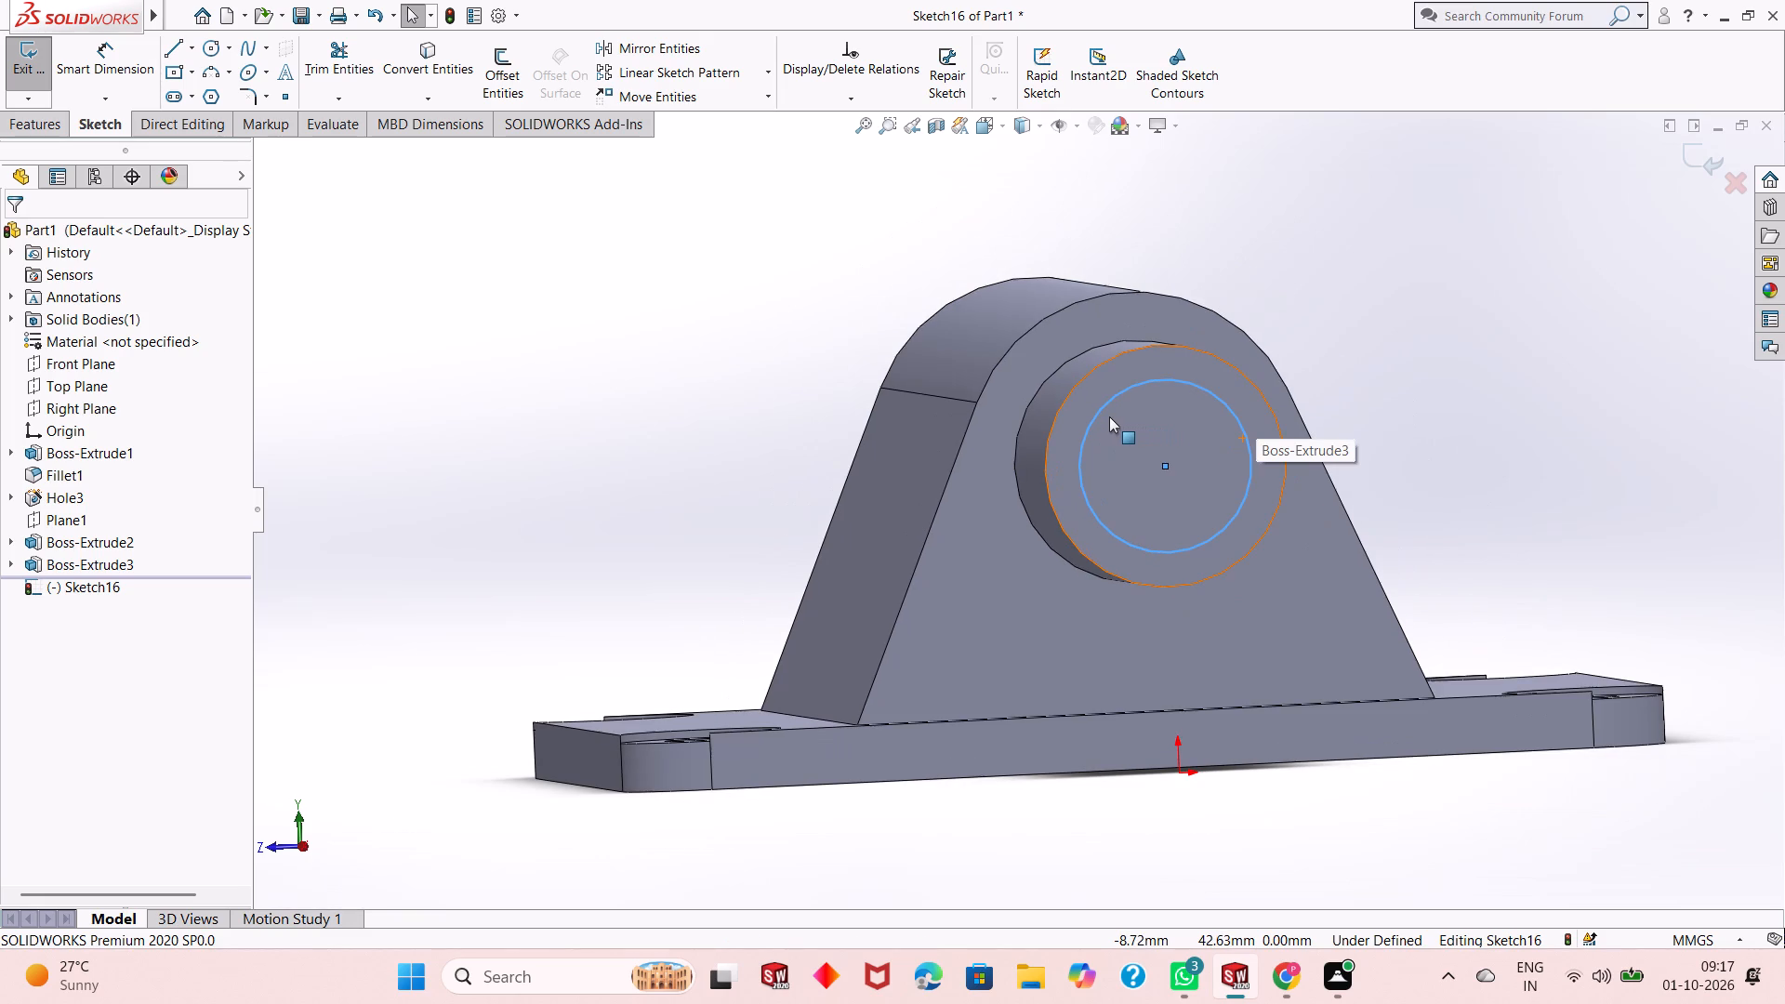
Clear the selection and exit the circle sketch on the boss's end face, keeping it.
{"action": "key", "text": "Escape"}
{"action": "key", "text": "Escape"}
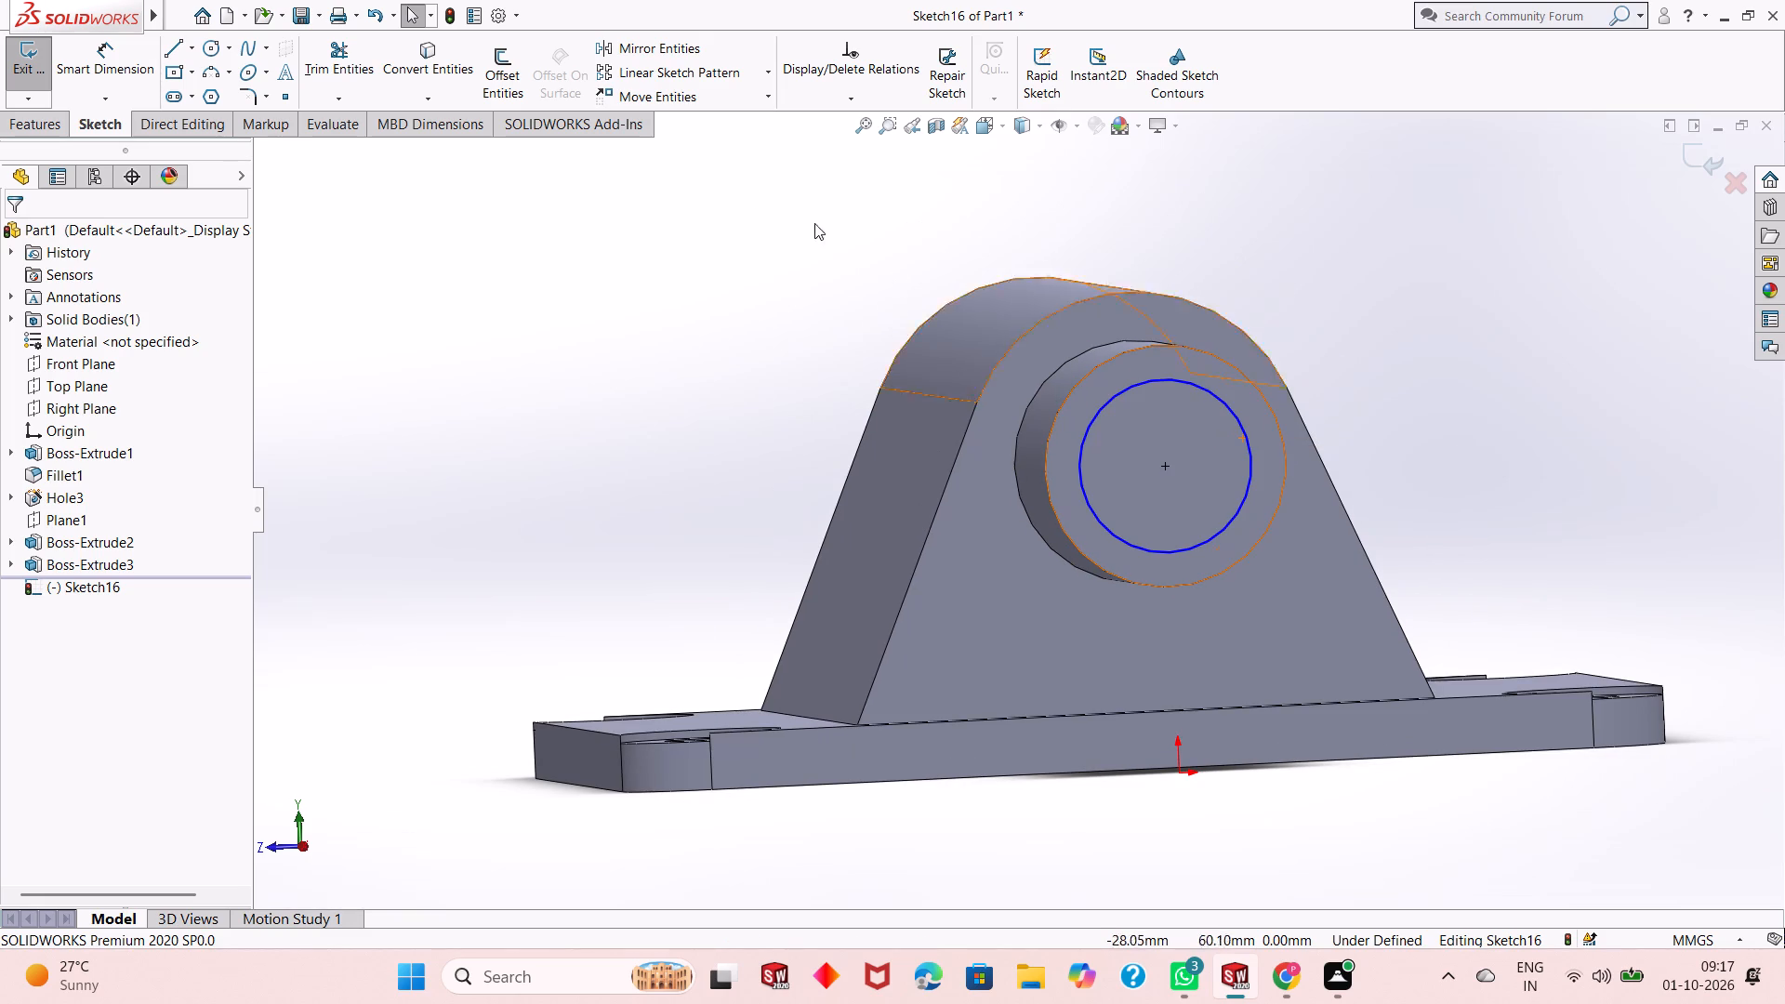
{"action": "key", "text": "Escape"}
{"action": "key", "text": "Escape"}
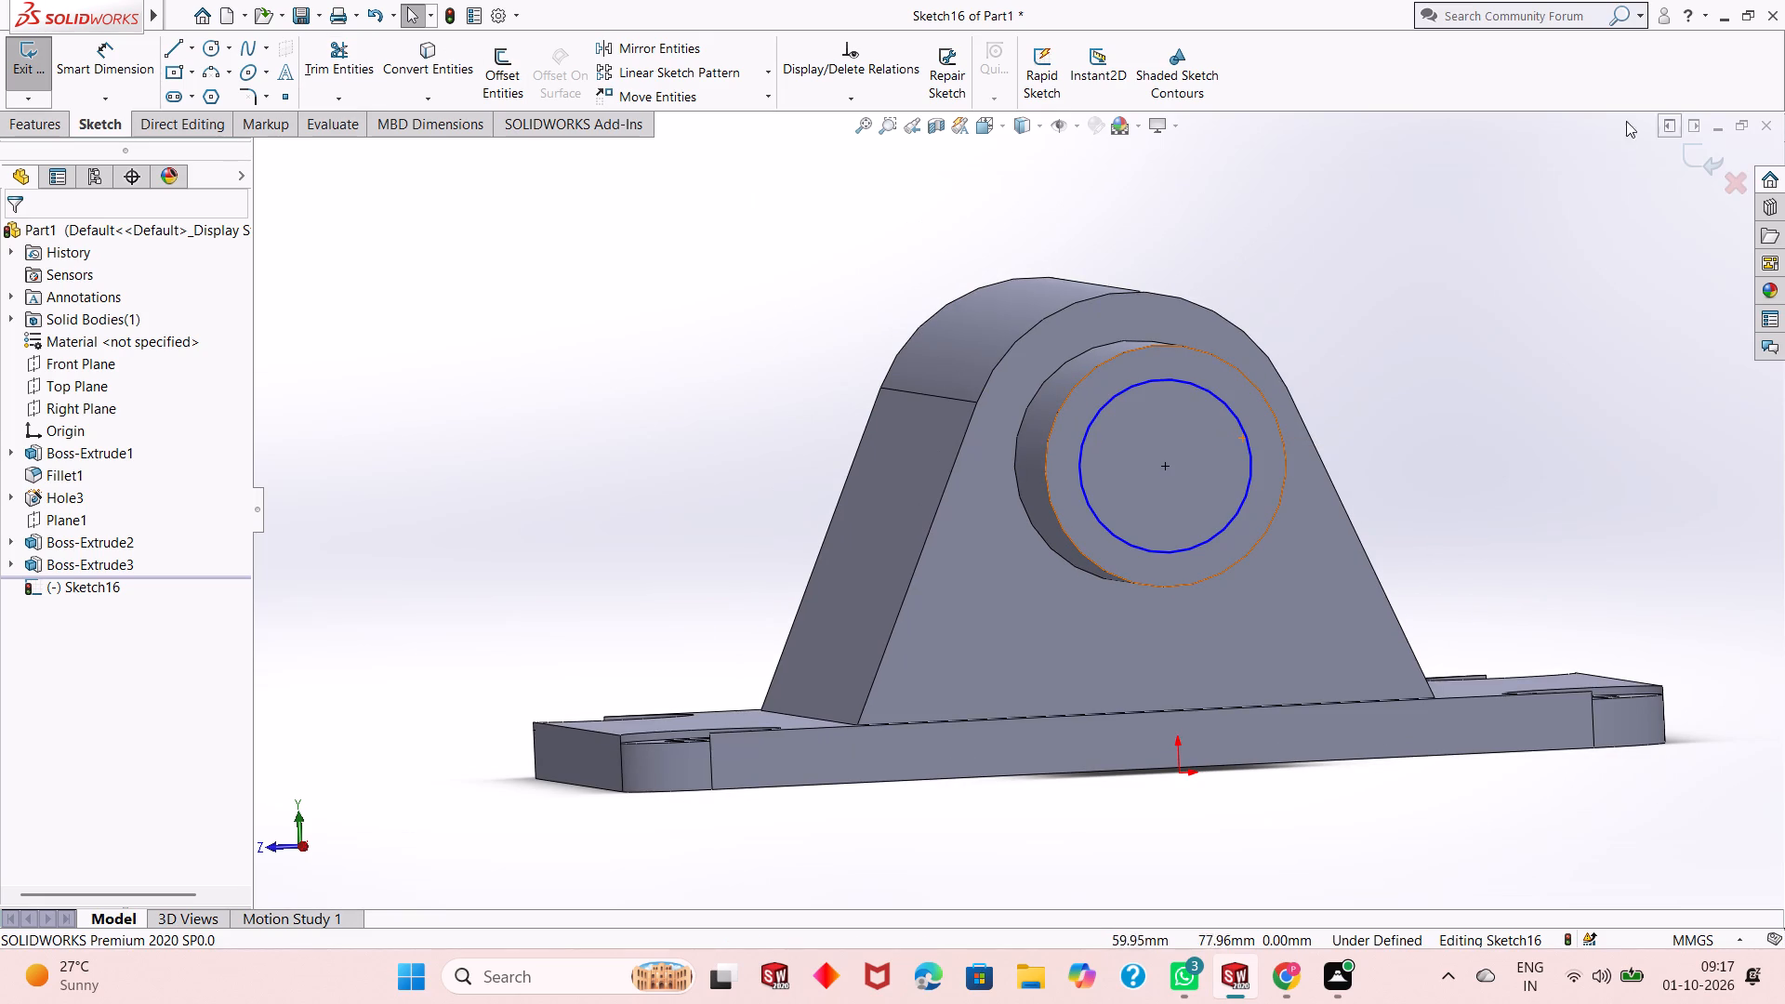
{"action": "left_click", "coordinate": [1688, 155]}
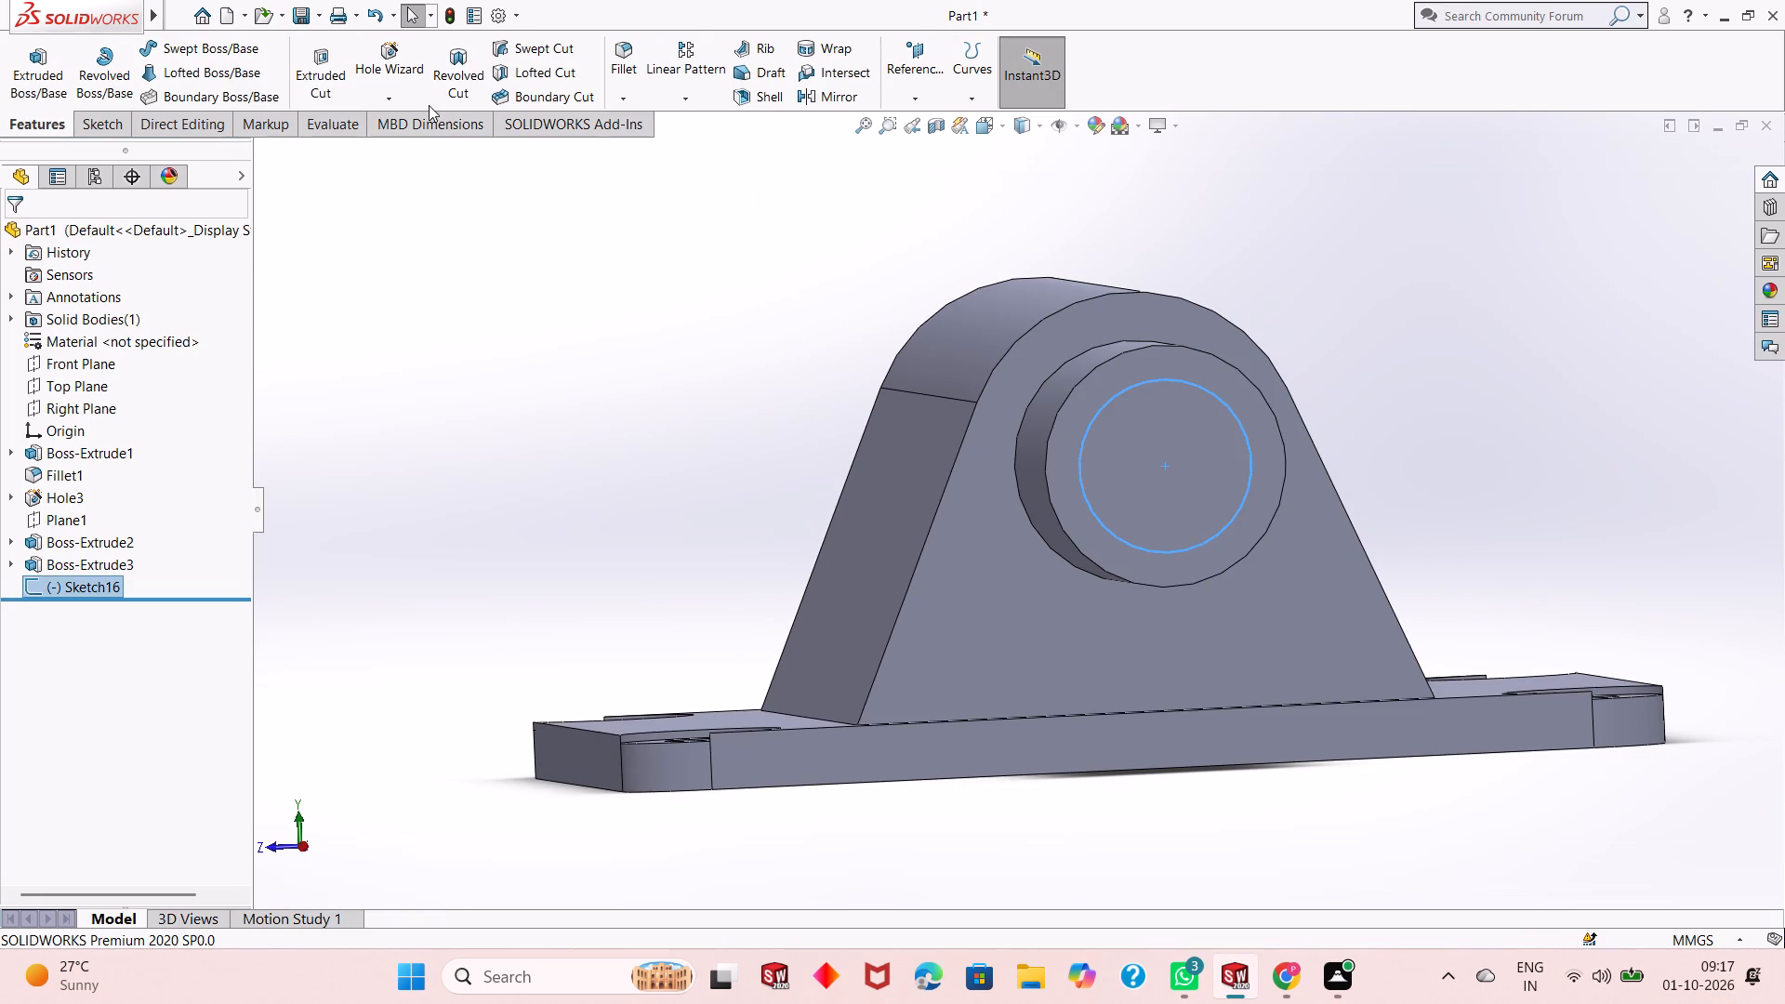
Start a Thread feature and review its location, end condition, specification and thread method settings.
{"action": "left_click", "coordinate": [421, 105]}
{"action": "left_click", "coordinate": [428, 163]}
{"action": "left_click", "coordinate": [1009, 511]}
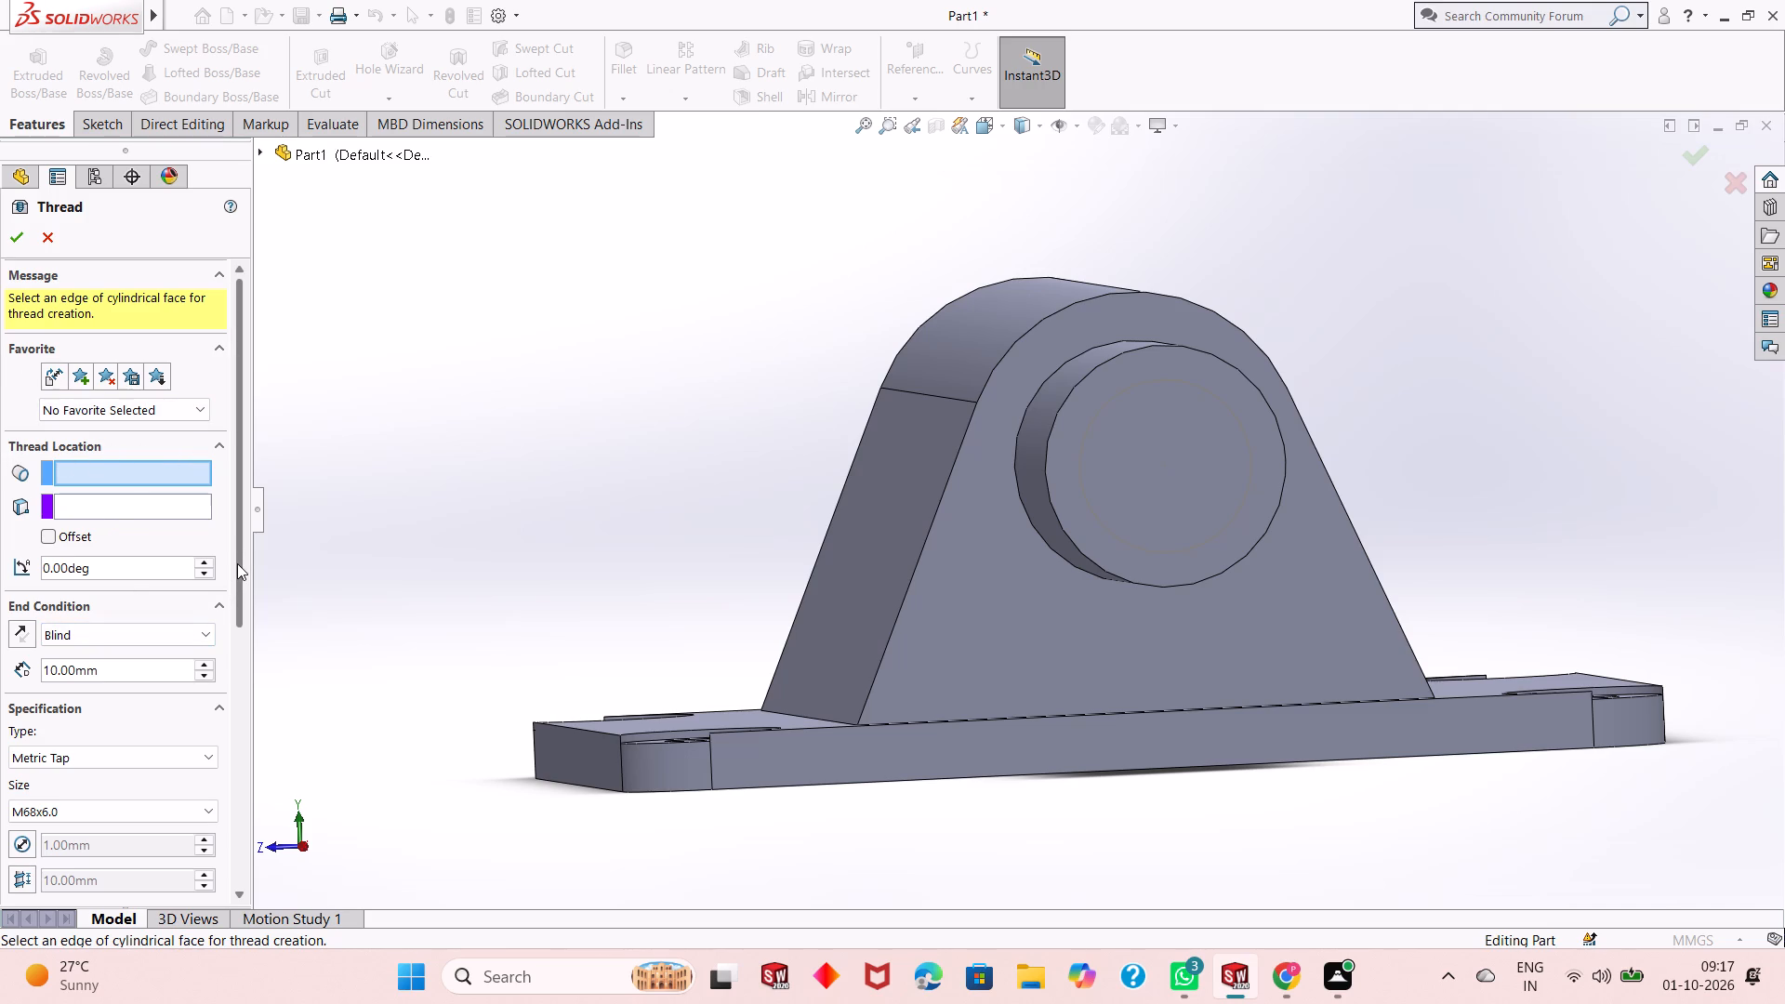
{"action": "scroll", "coordinate": [237, 563], "scroll_direction": "down", "scroll_amount": 2}
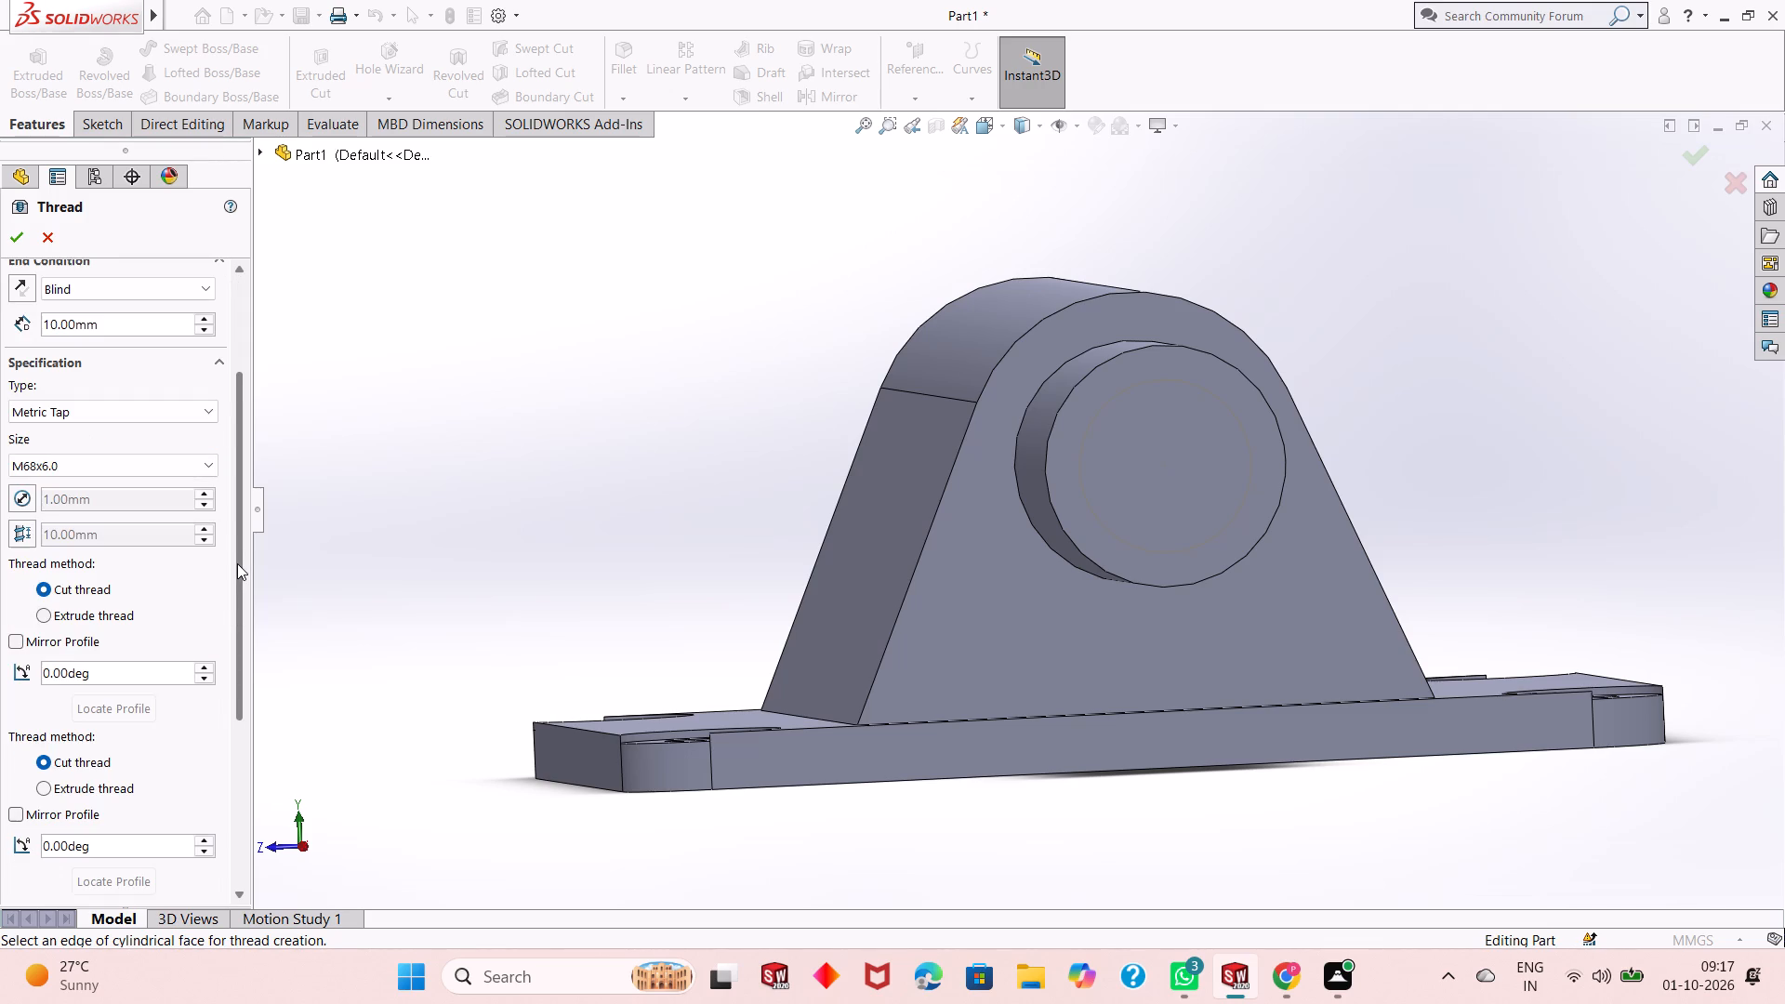
{"action": "scroll", "coordinate": [237, 563], "scroll_direction": "up", "scroll_amount": 1}
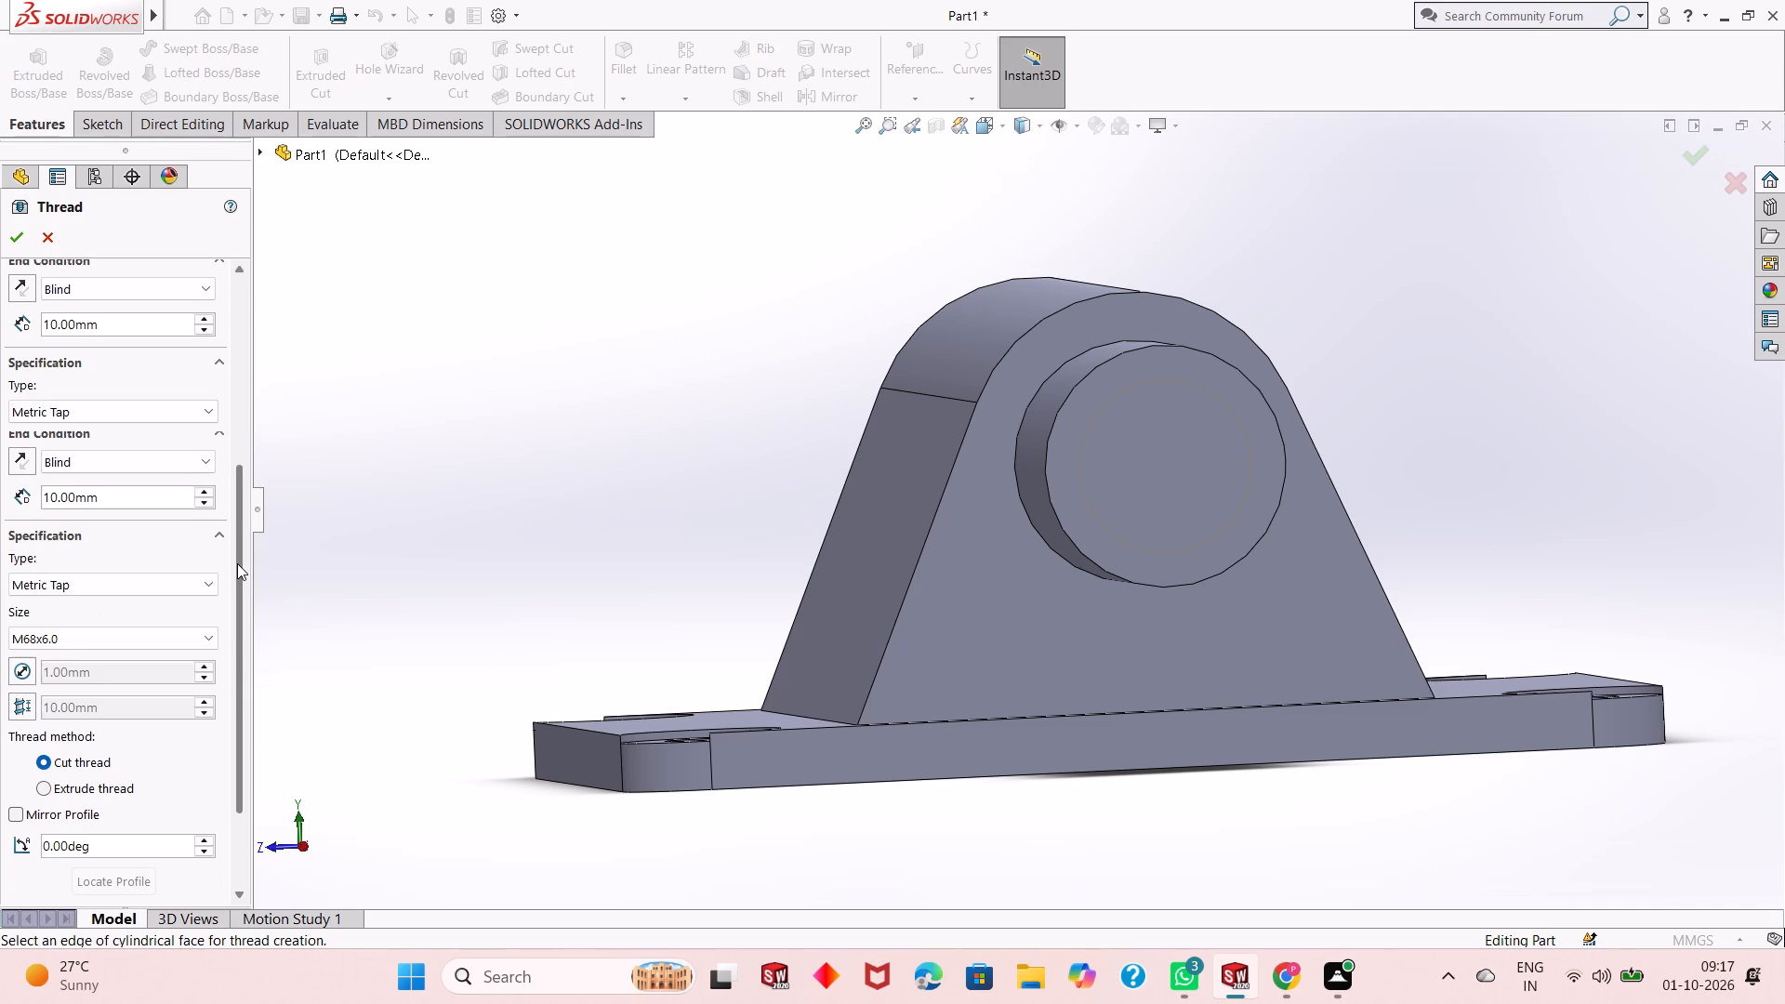
{"action": "scroll", "coordinate": [237, 563], "scroll_direction": "up", "scroll_amount": 2}
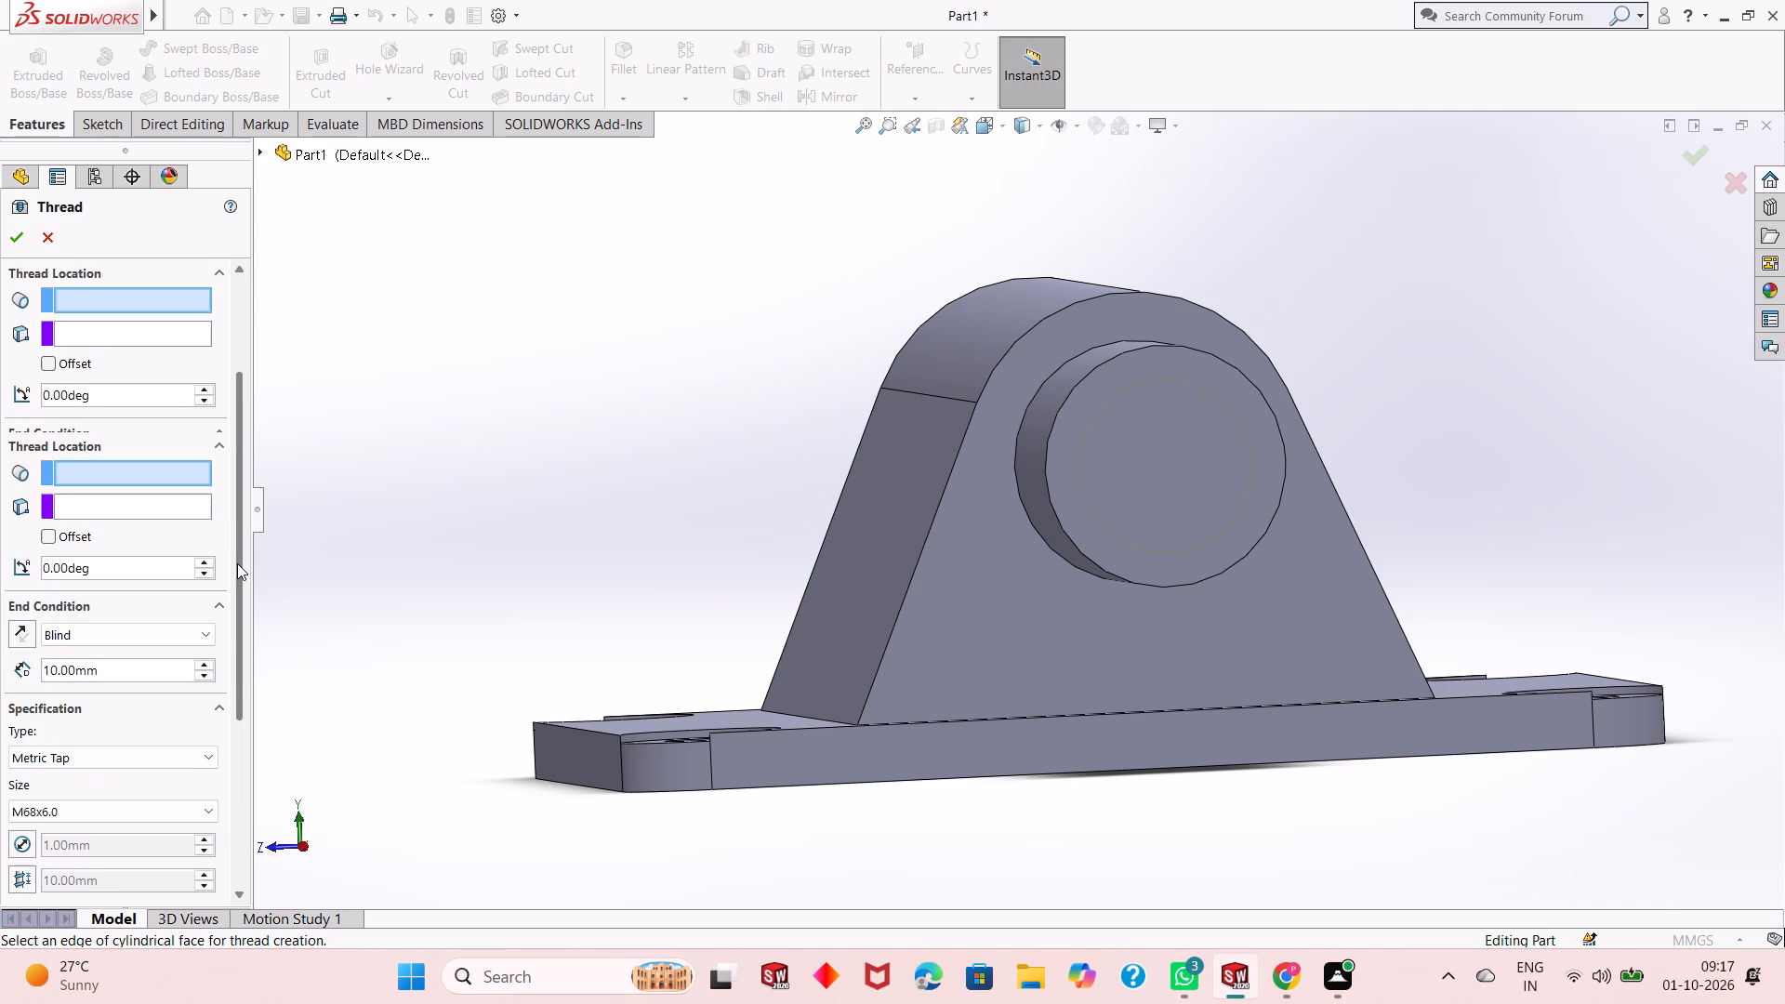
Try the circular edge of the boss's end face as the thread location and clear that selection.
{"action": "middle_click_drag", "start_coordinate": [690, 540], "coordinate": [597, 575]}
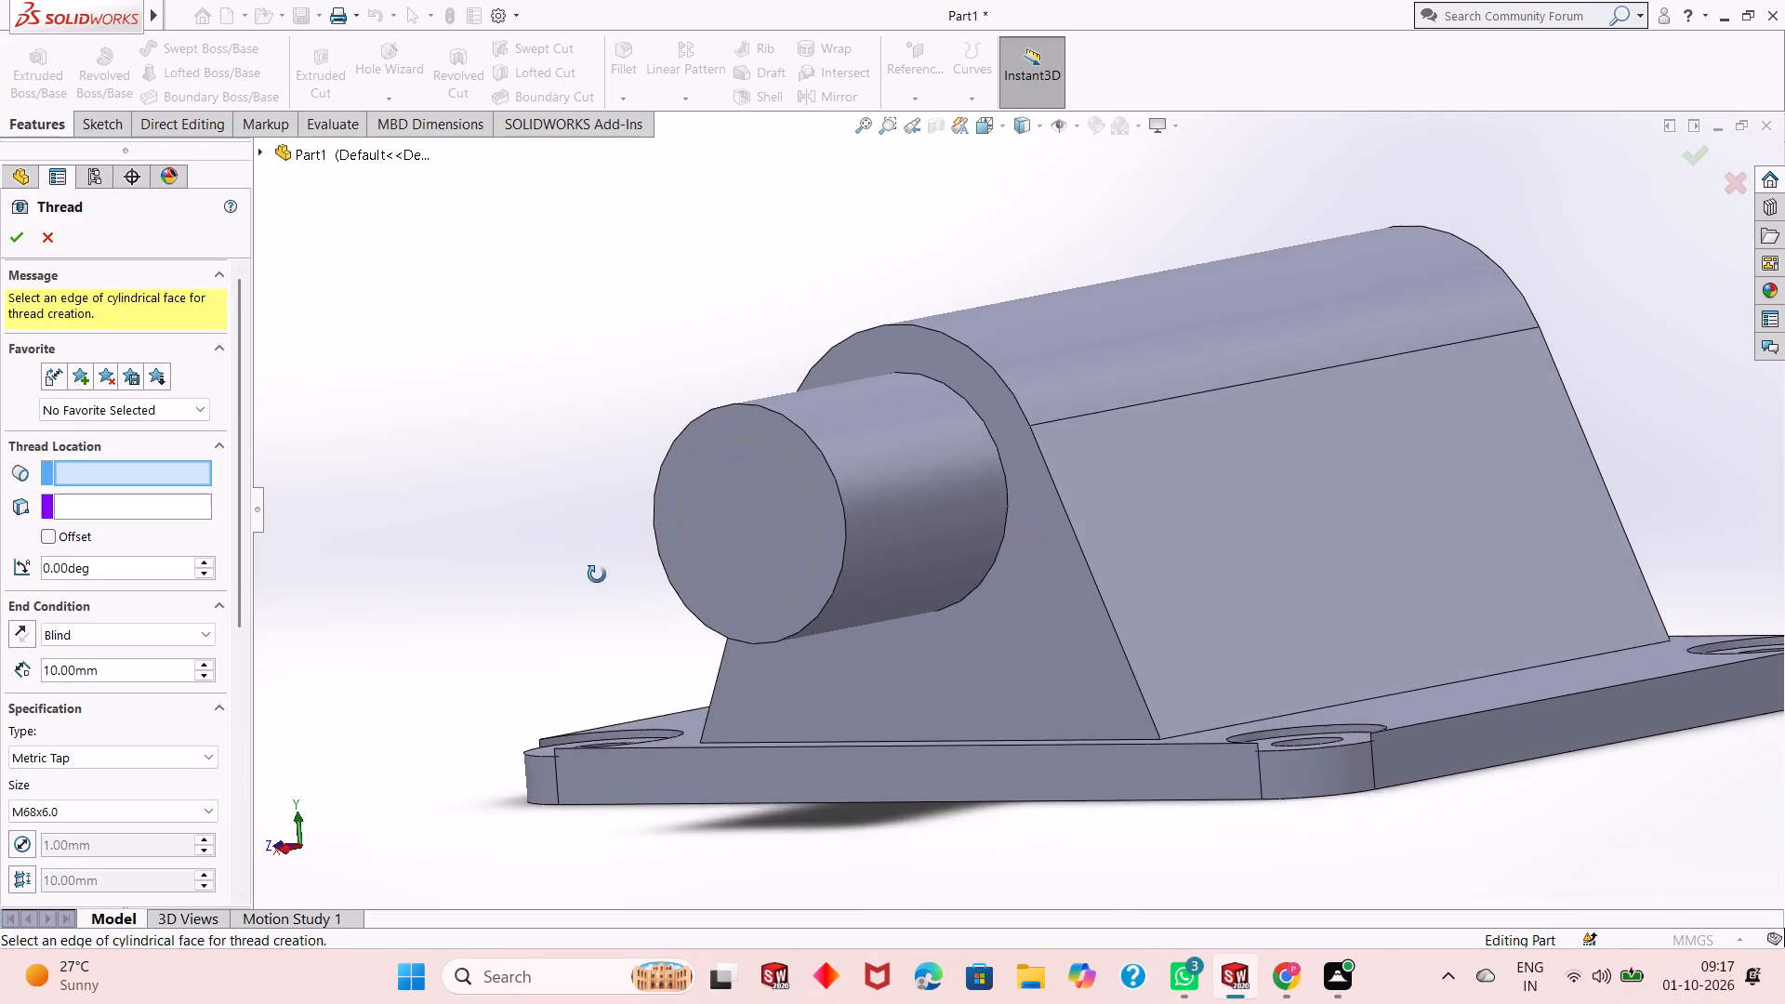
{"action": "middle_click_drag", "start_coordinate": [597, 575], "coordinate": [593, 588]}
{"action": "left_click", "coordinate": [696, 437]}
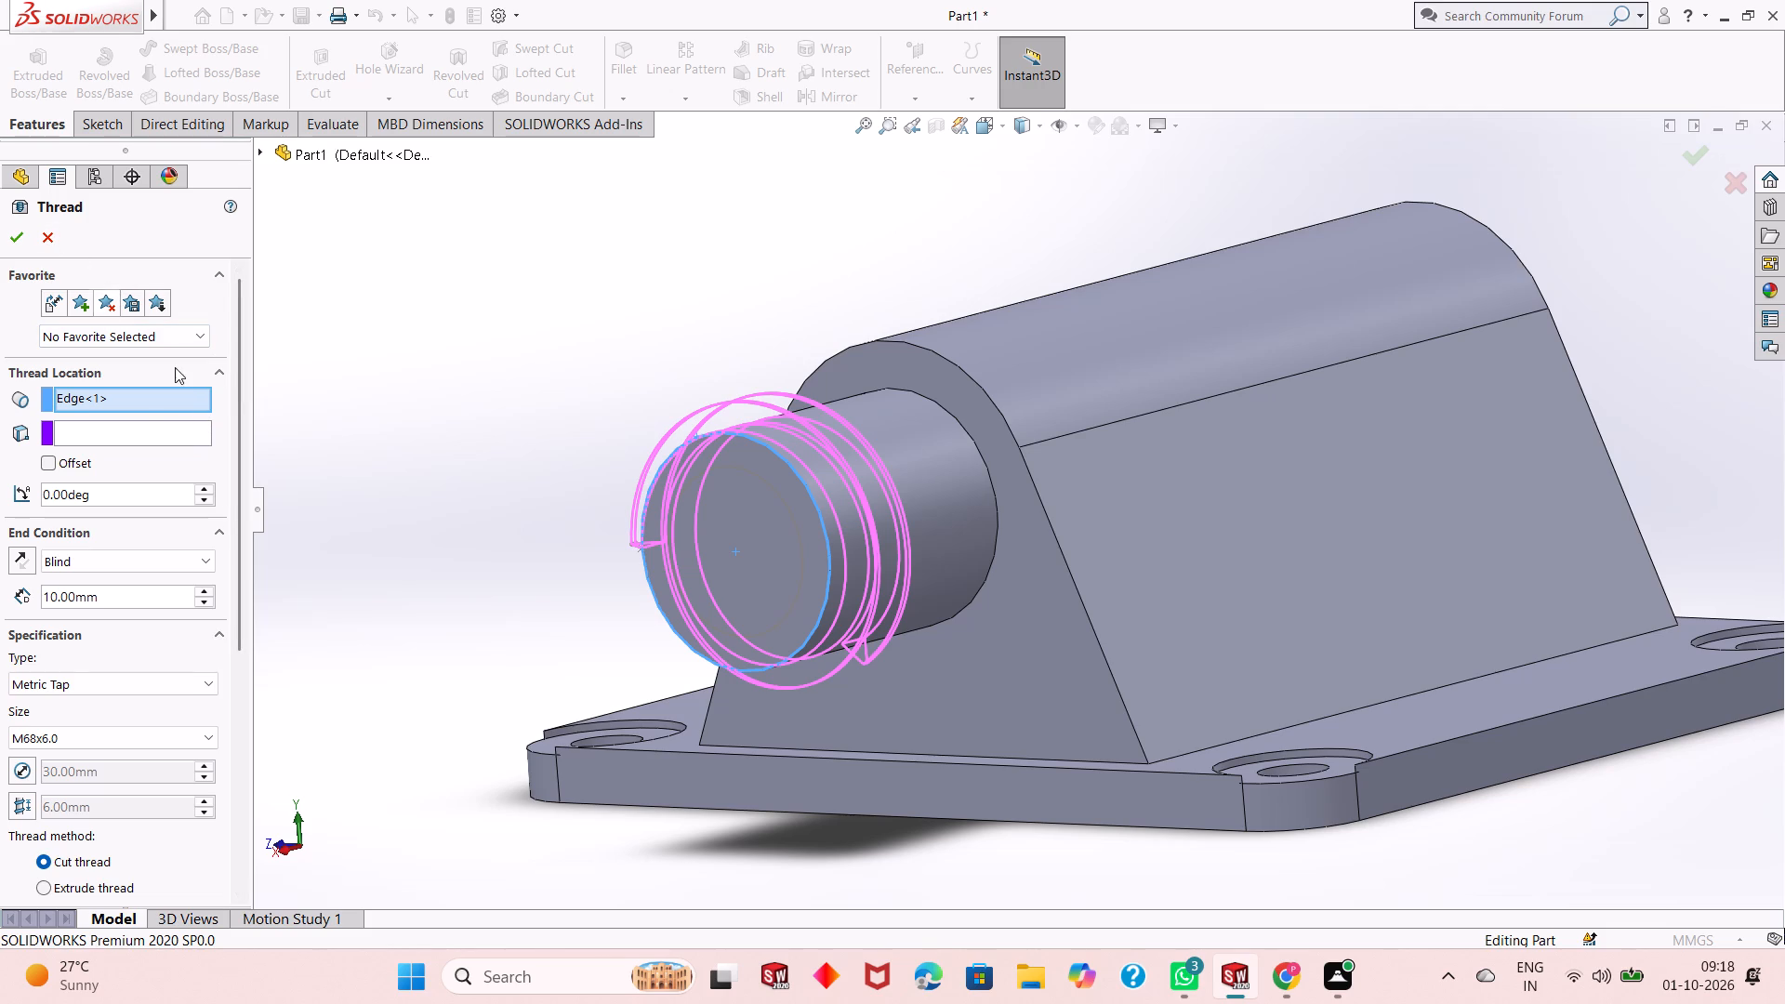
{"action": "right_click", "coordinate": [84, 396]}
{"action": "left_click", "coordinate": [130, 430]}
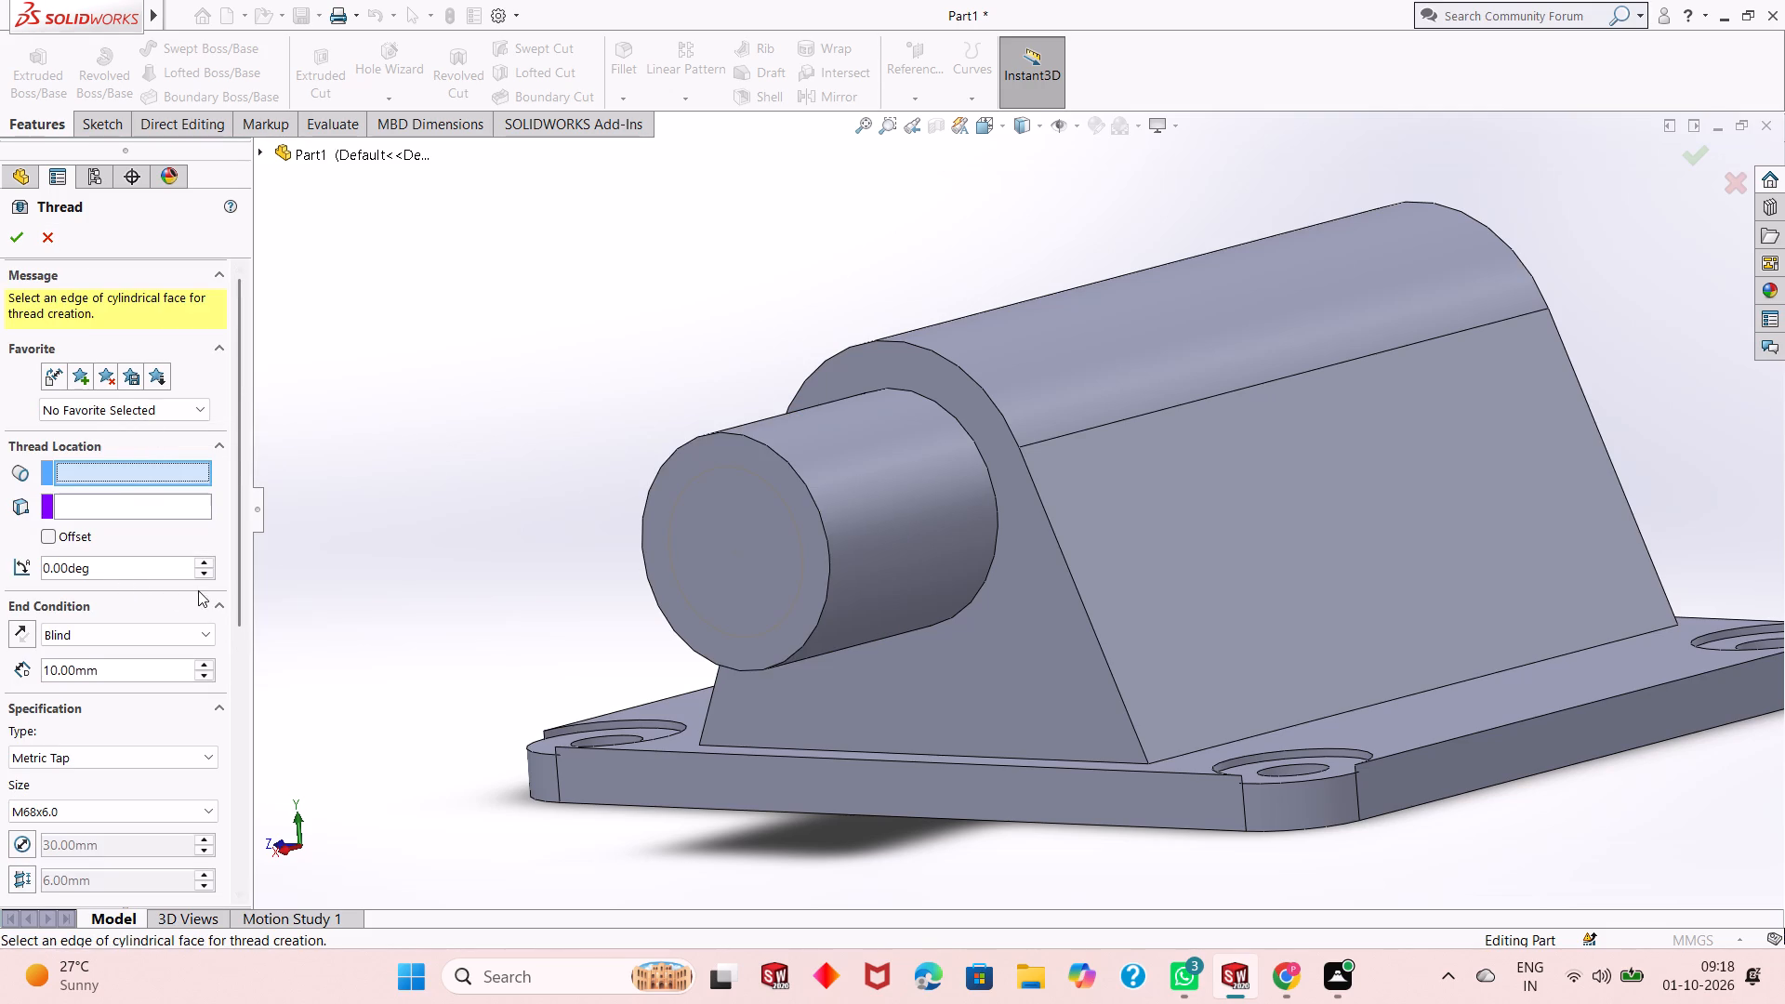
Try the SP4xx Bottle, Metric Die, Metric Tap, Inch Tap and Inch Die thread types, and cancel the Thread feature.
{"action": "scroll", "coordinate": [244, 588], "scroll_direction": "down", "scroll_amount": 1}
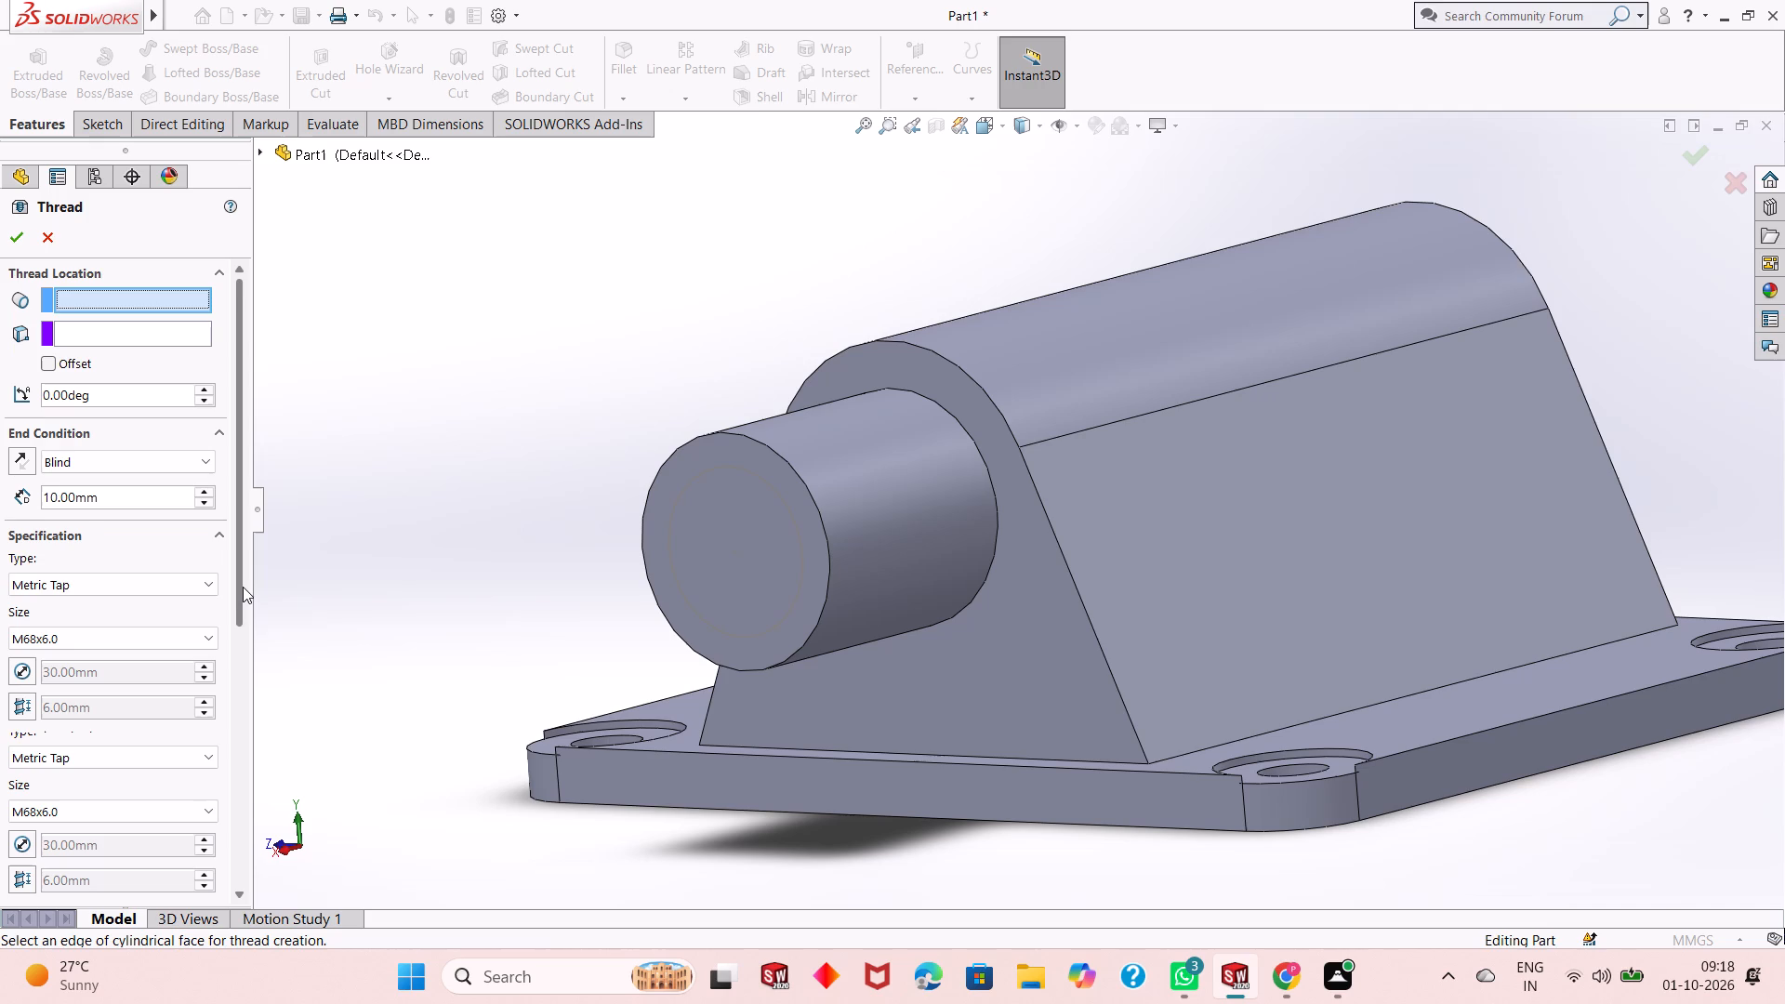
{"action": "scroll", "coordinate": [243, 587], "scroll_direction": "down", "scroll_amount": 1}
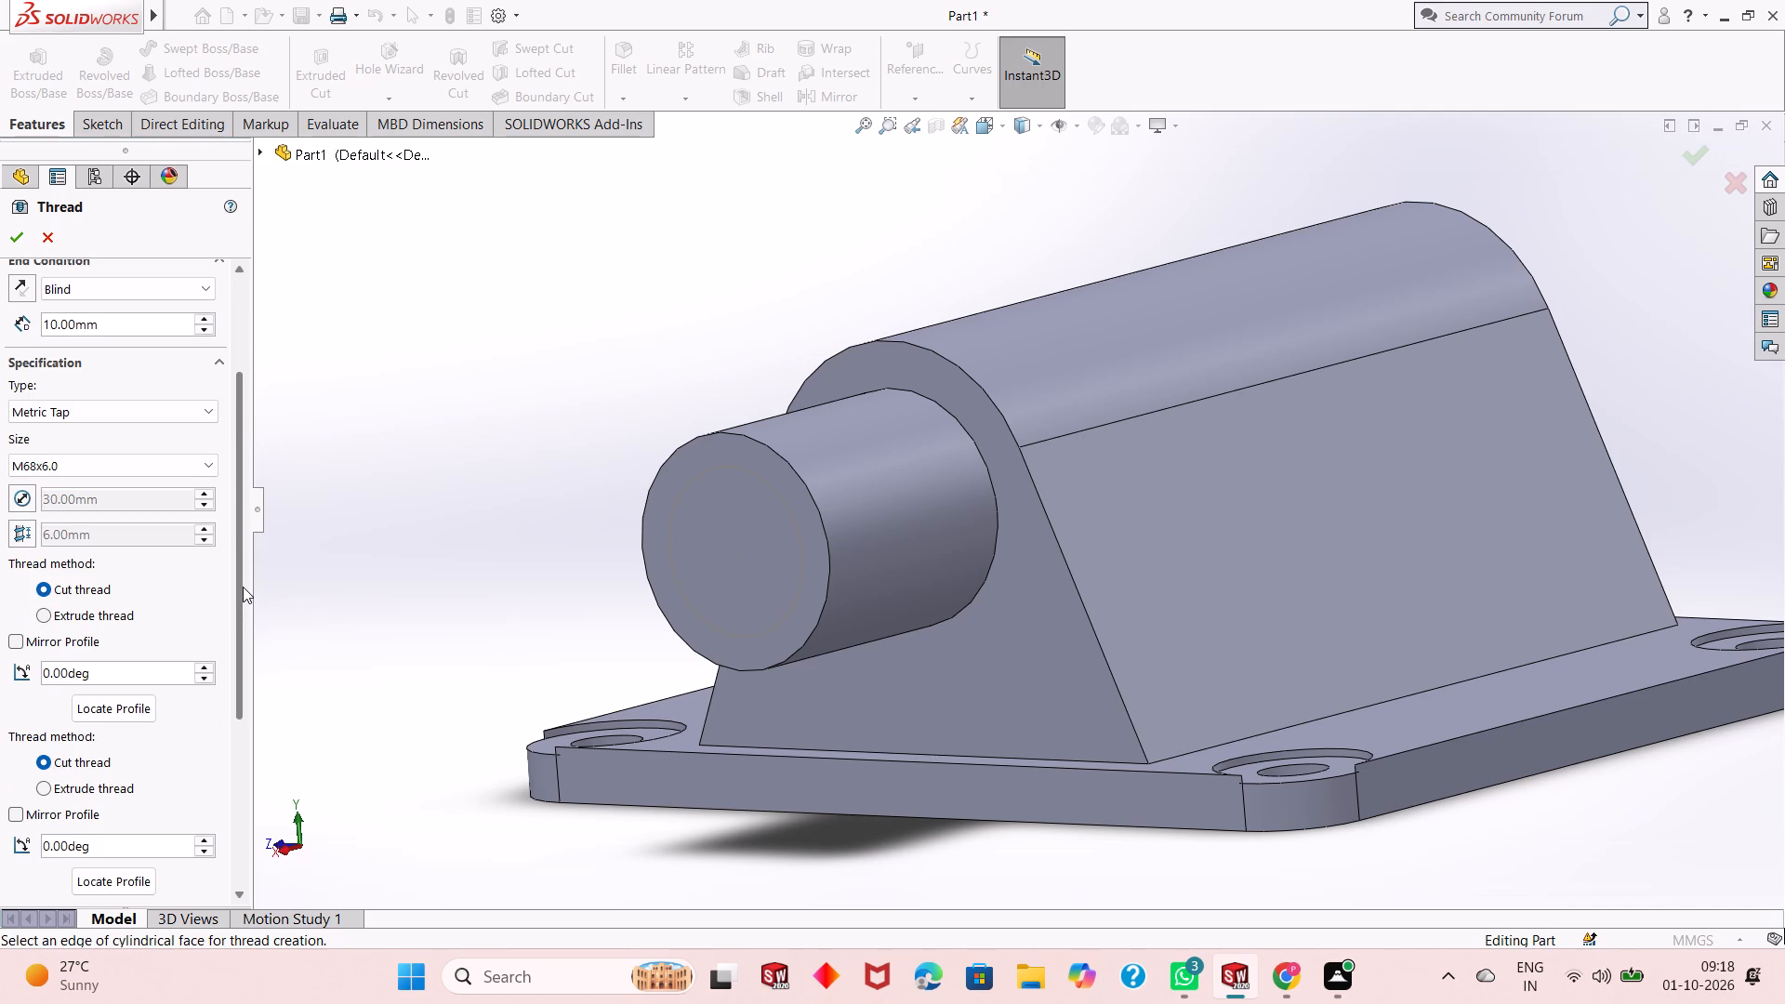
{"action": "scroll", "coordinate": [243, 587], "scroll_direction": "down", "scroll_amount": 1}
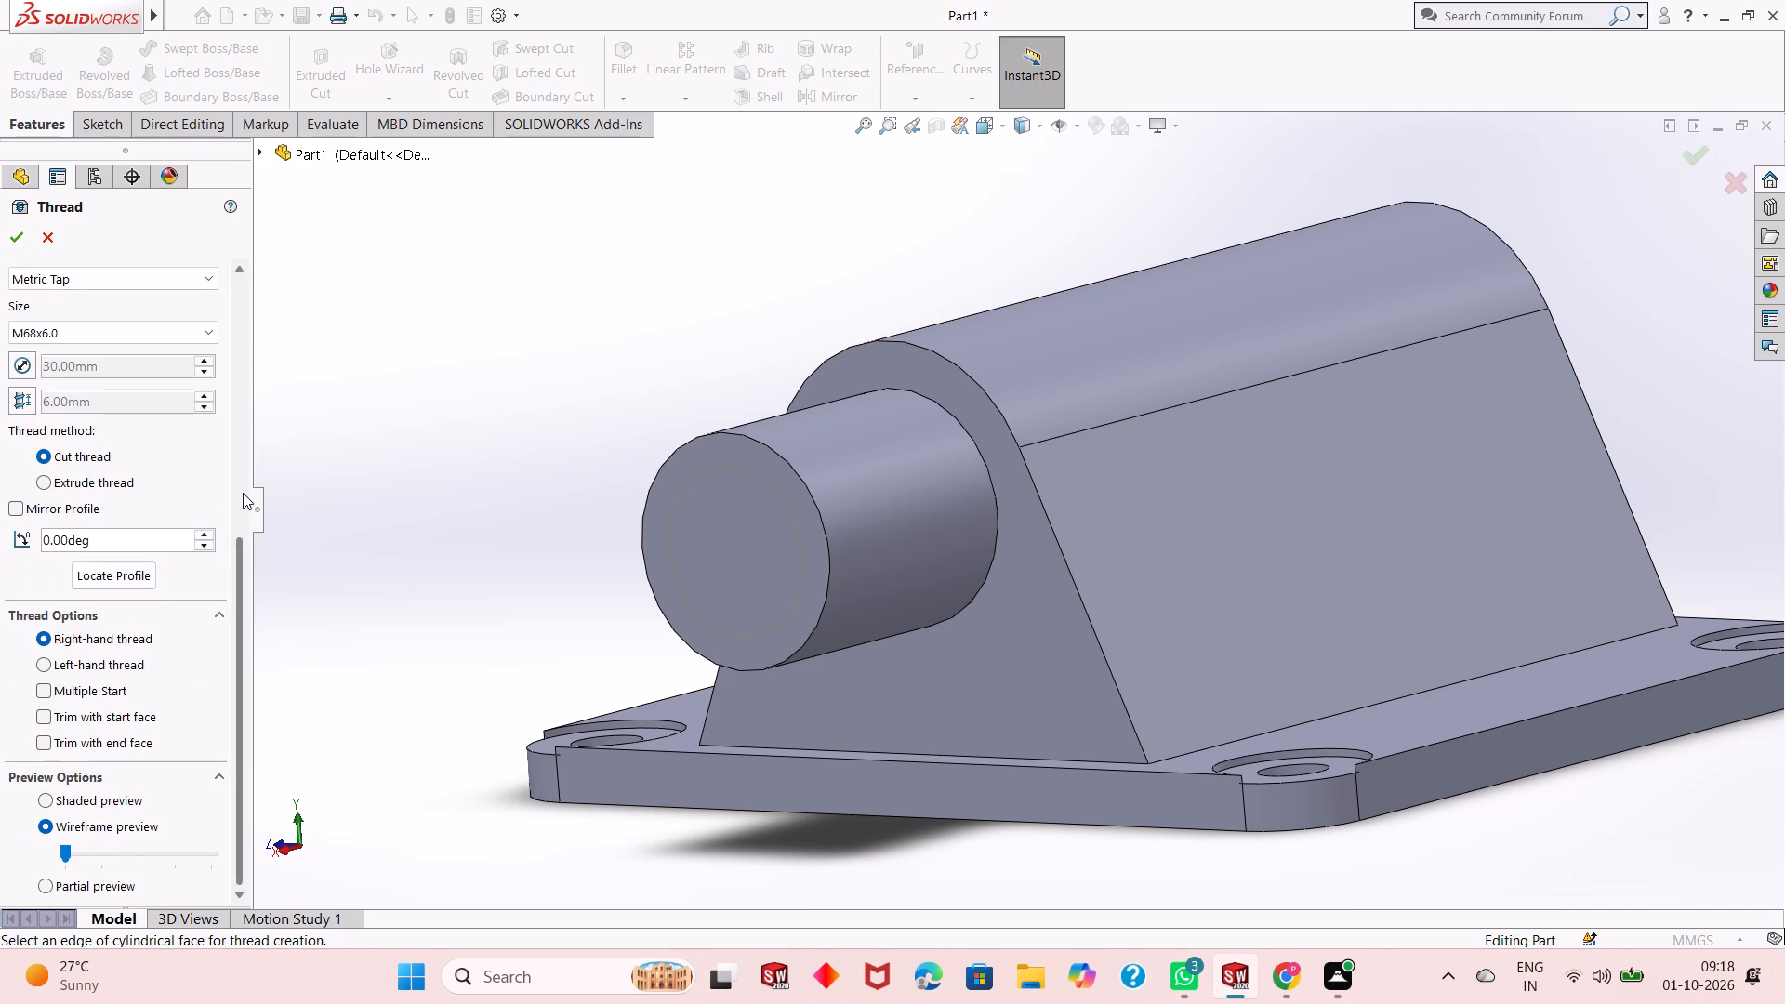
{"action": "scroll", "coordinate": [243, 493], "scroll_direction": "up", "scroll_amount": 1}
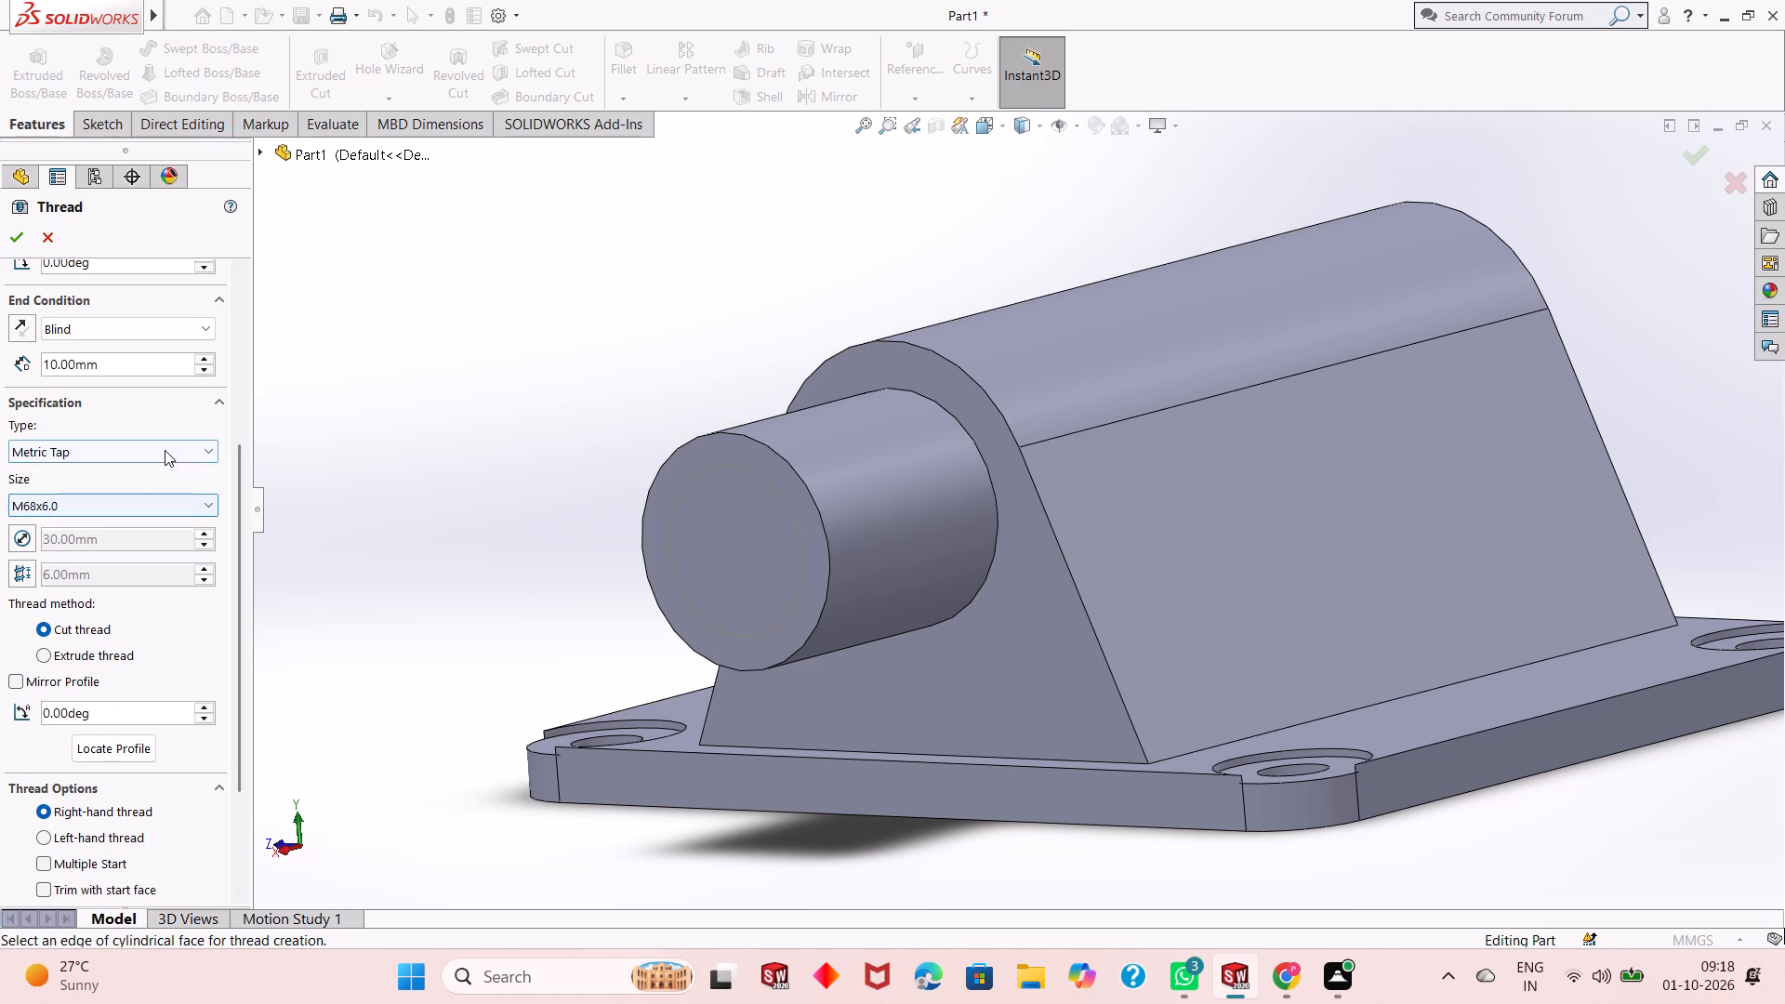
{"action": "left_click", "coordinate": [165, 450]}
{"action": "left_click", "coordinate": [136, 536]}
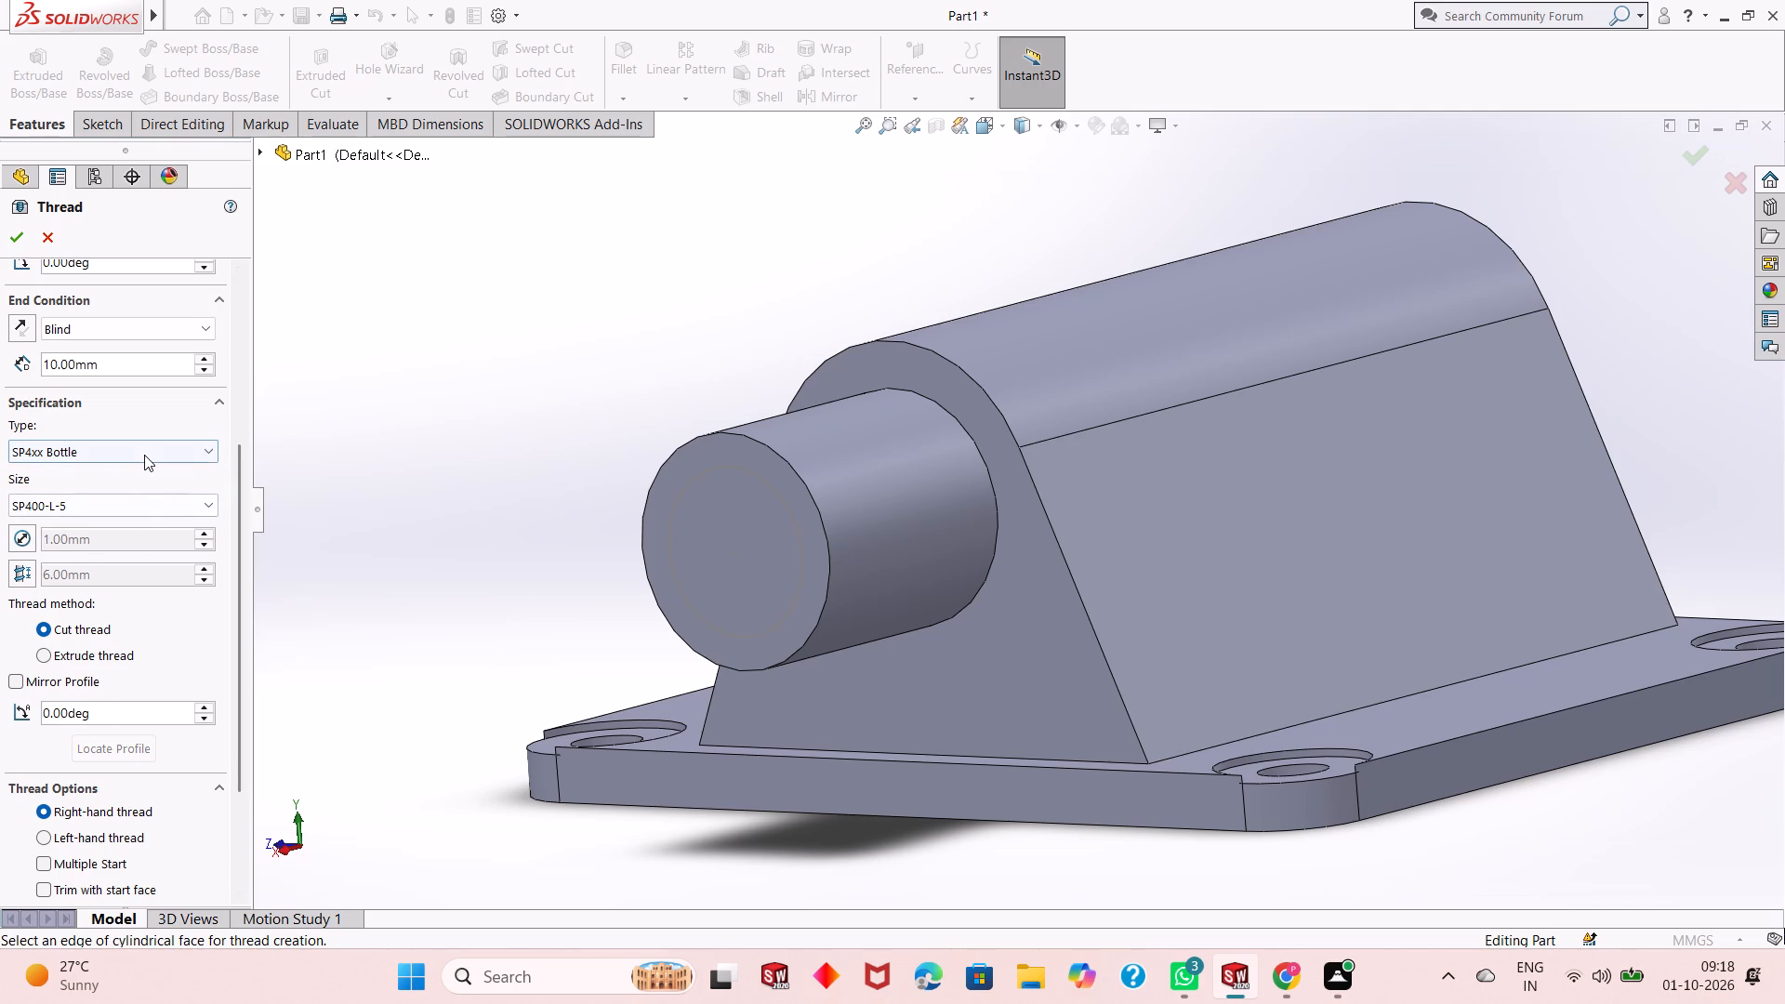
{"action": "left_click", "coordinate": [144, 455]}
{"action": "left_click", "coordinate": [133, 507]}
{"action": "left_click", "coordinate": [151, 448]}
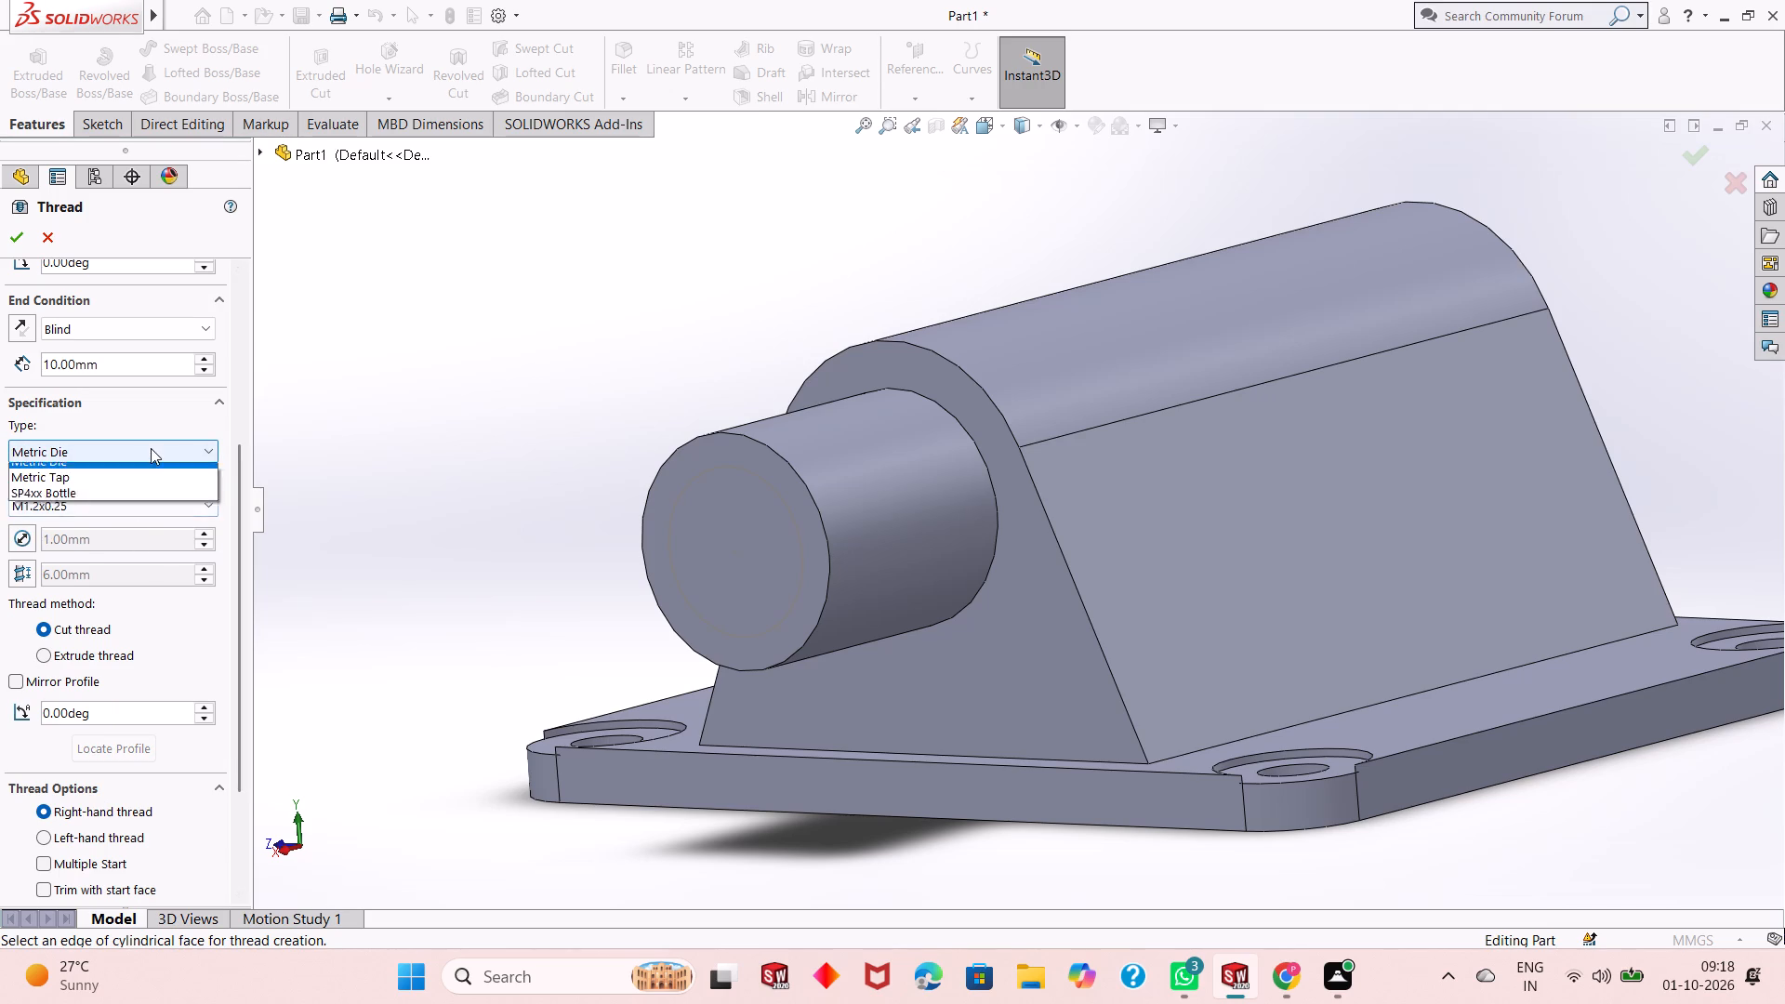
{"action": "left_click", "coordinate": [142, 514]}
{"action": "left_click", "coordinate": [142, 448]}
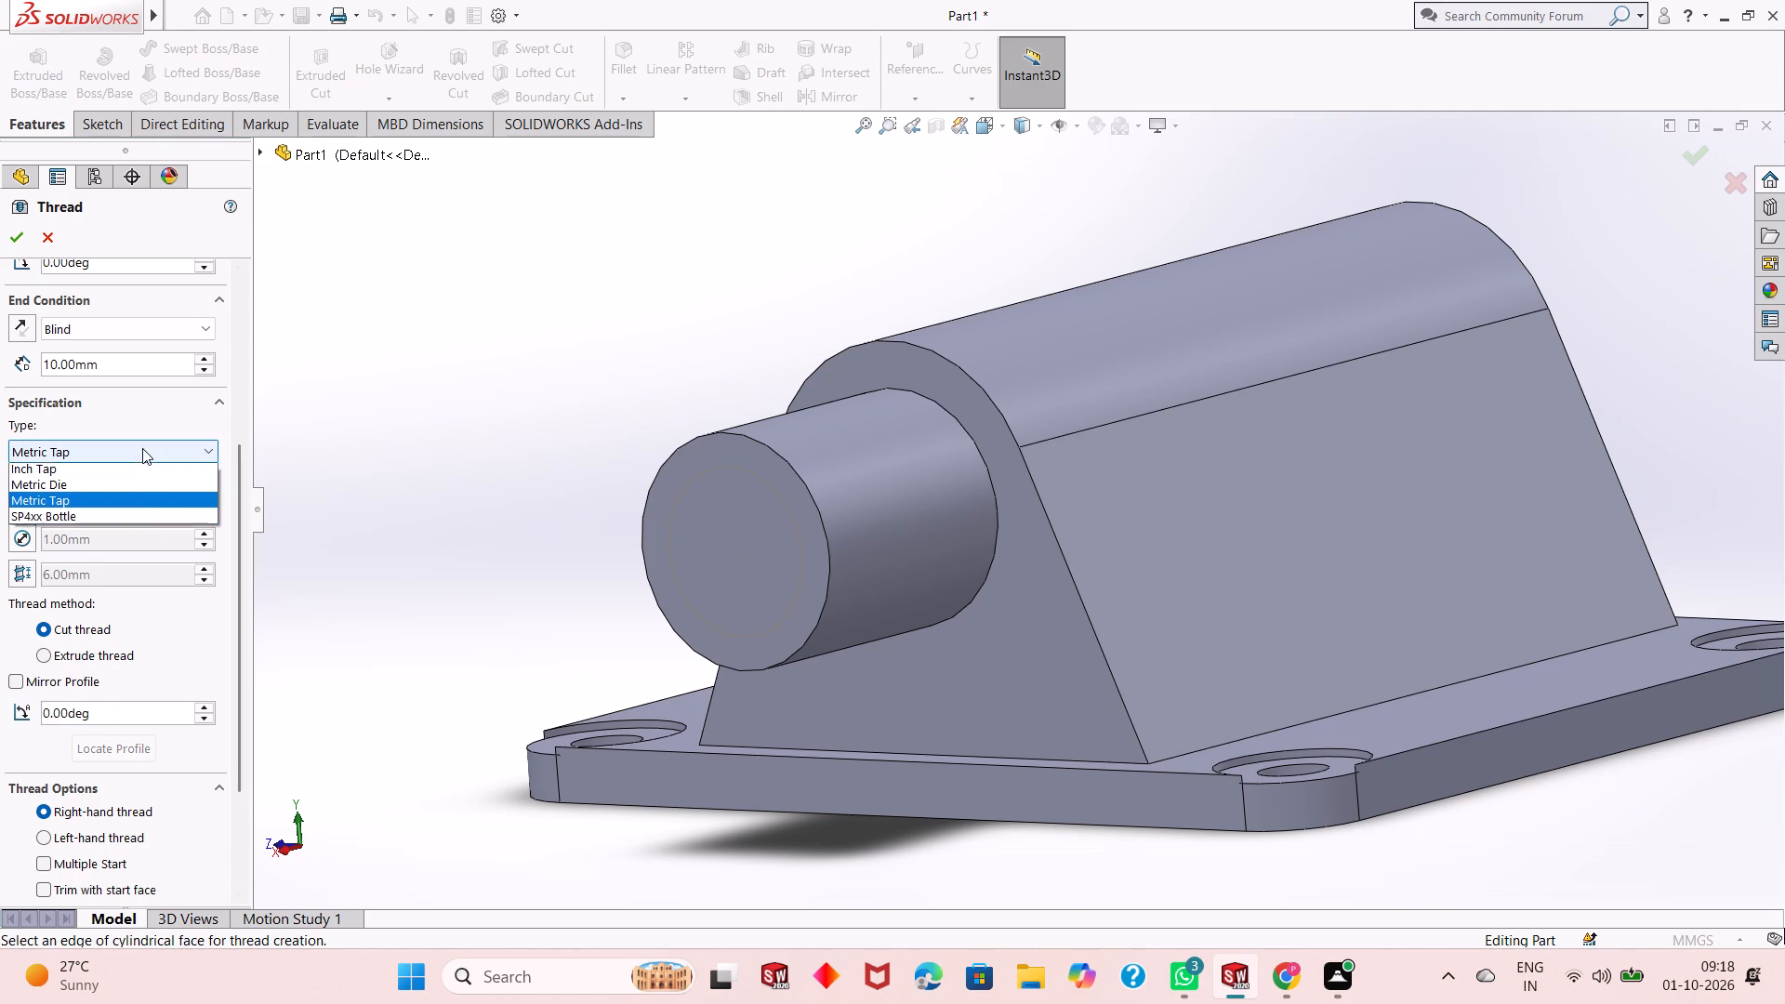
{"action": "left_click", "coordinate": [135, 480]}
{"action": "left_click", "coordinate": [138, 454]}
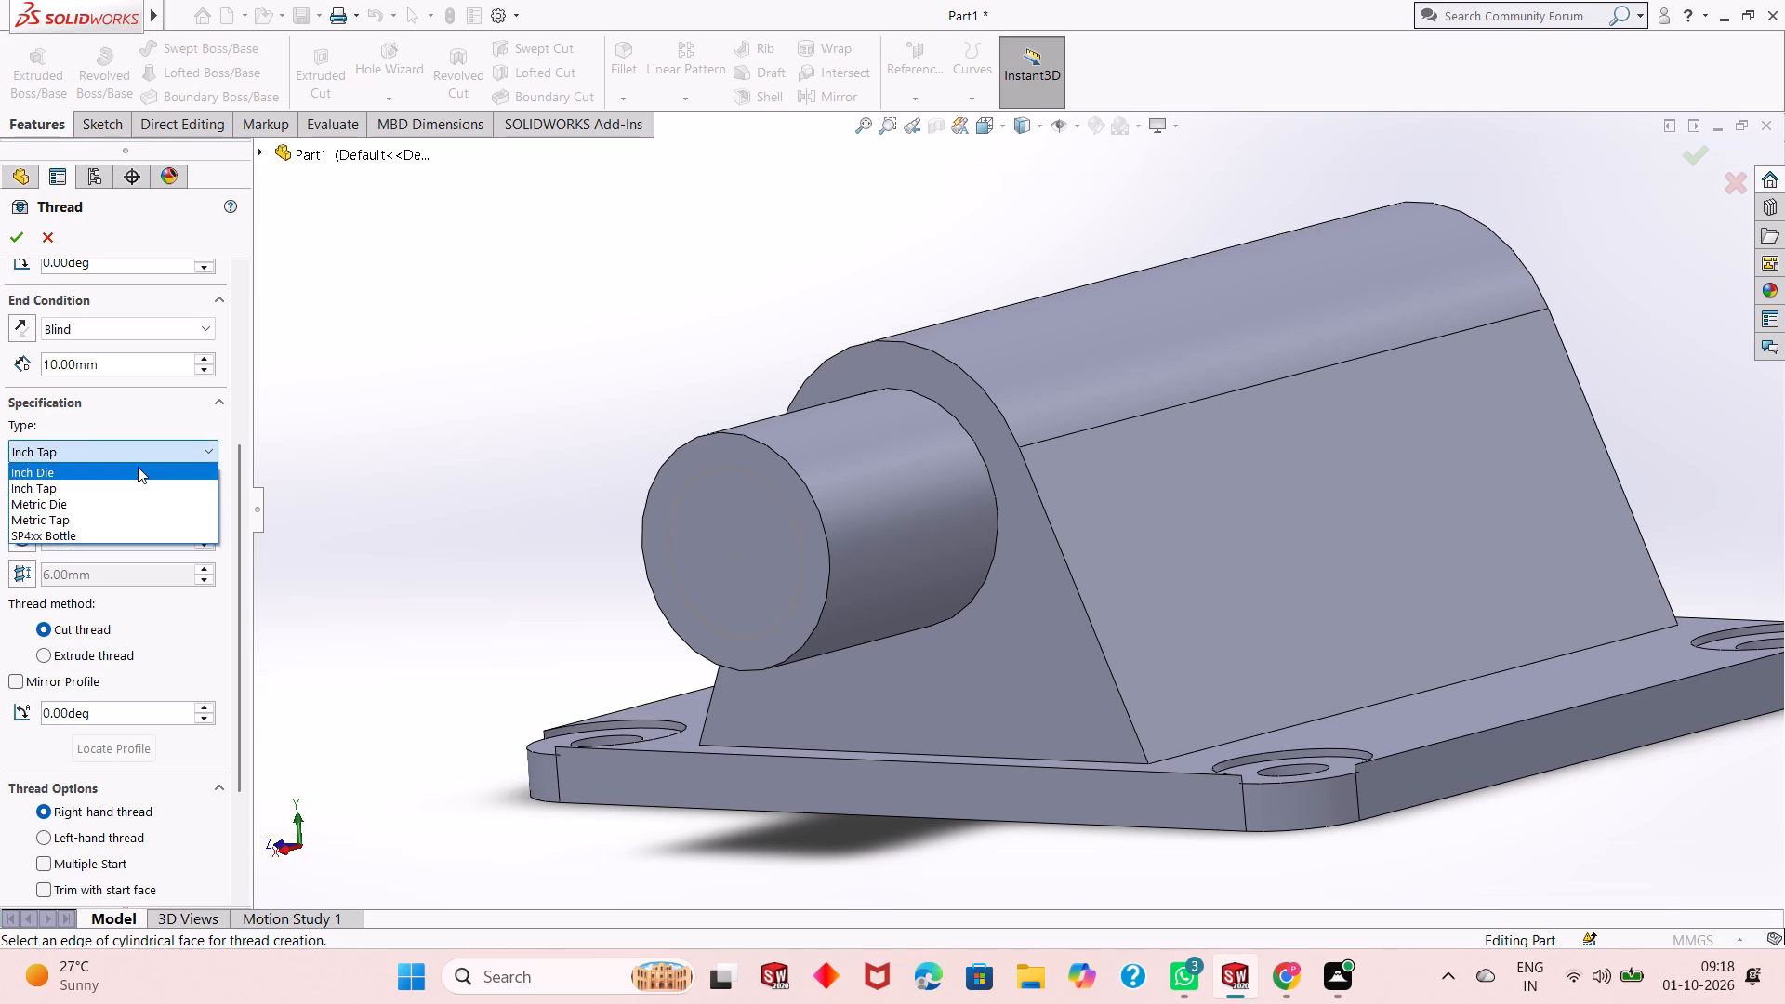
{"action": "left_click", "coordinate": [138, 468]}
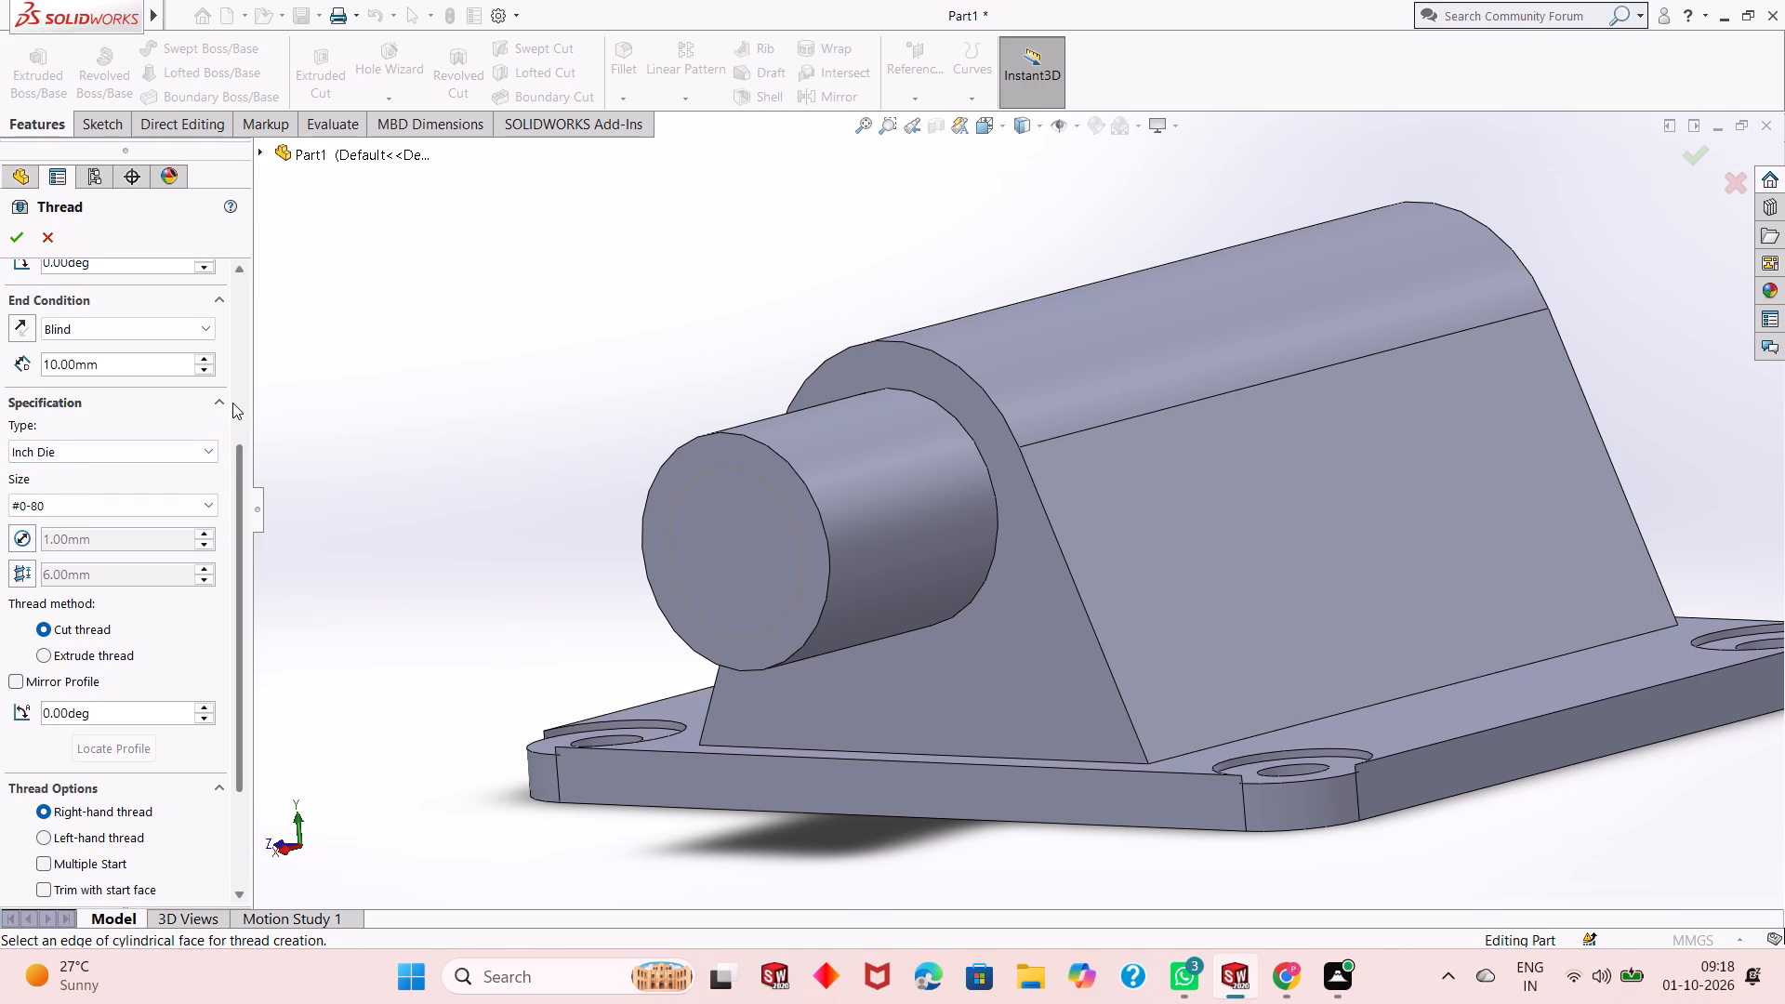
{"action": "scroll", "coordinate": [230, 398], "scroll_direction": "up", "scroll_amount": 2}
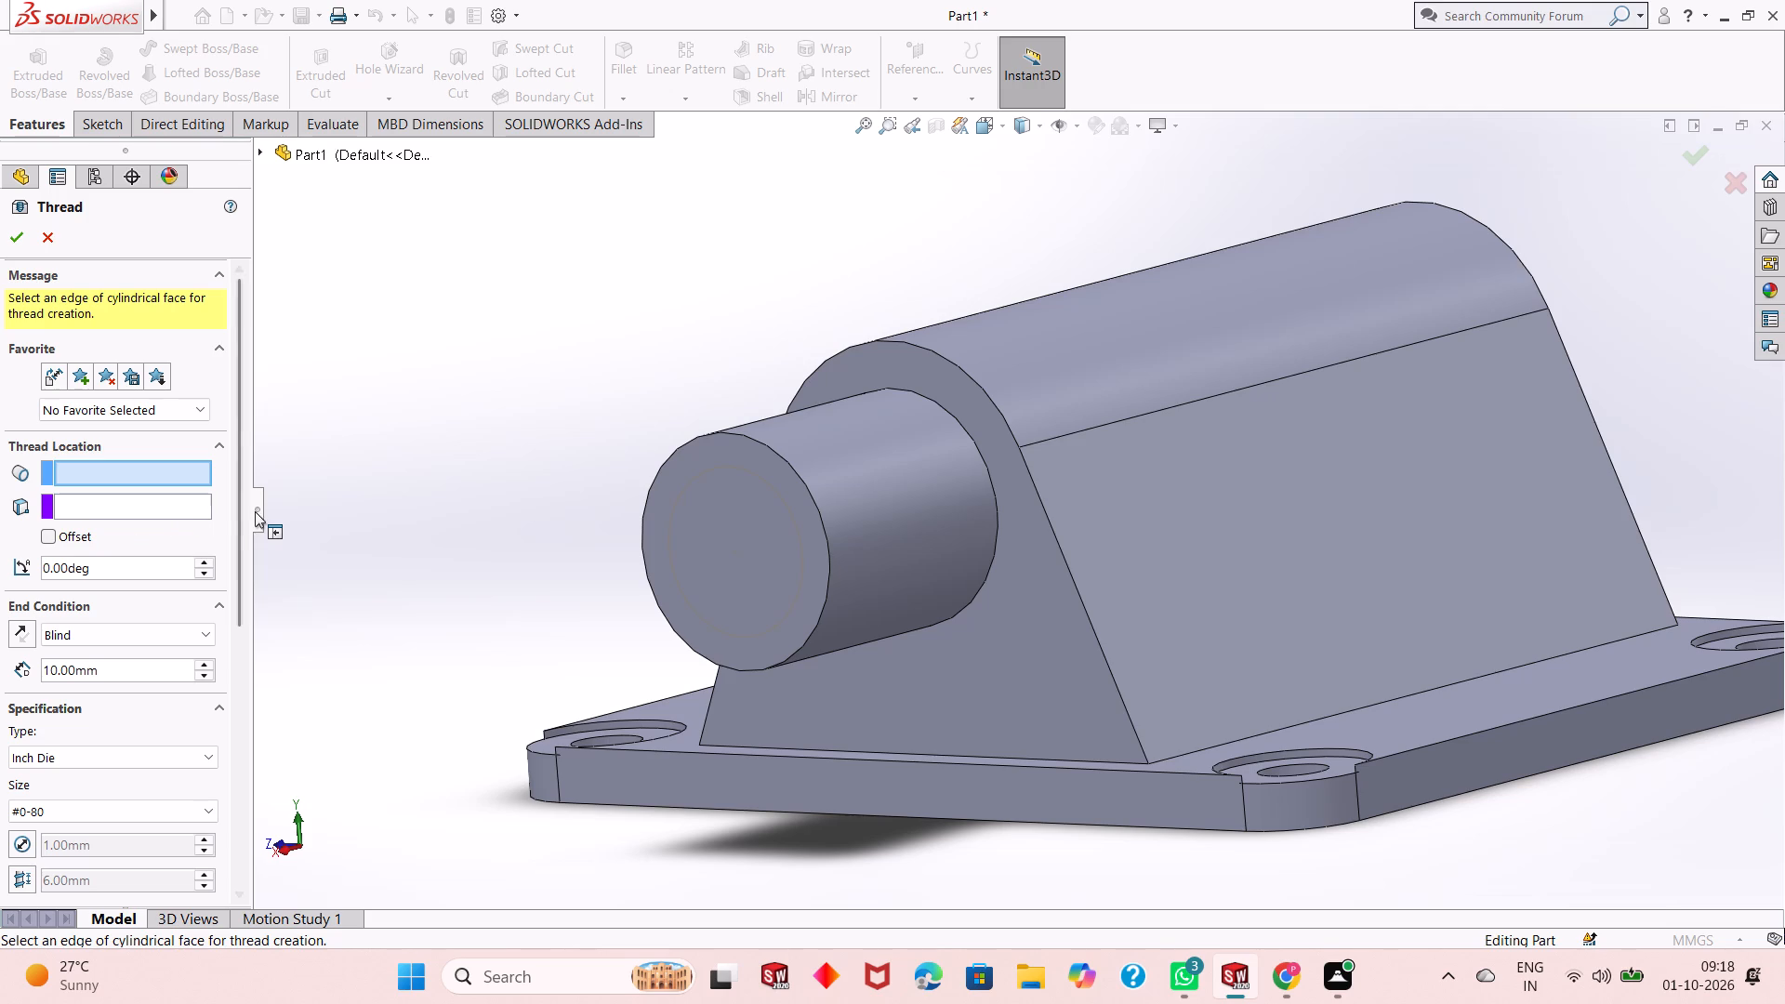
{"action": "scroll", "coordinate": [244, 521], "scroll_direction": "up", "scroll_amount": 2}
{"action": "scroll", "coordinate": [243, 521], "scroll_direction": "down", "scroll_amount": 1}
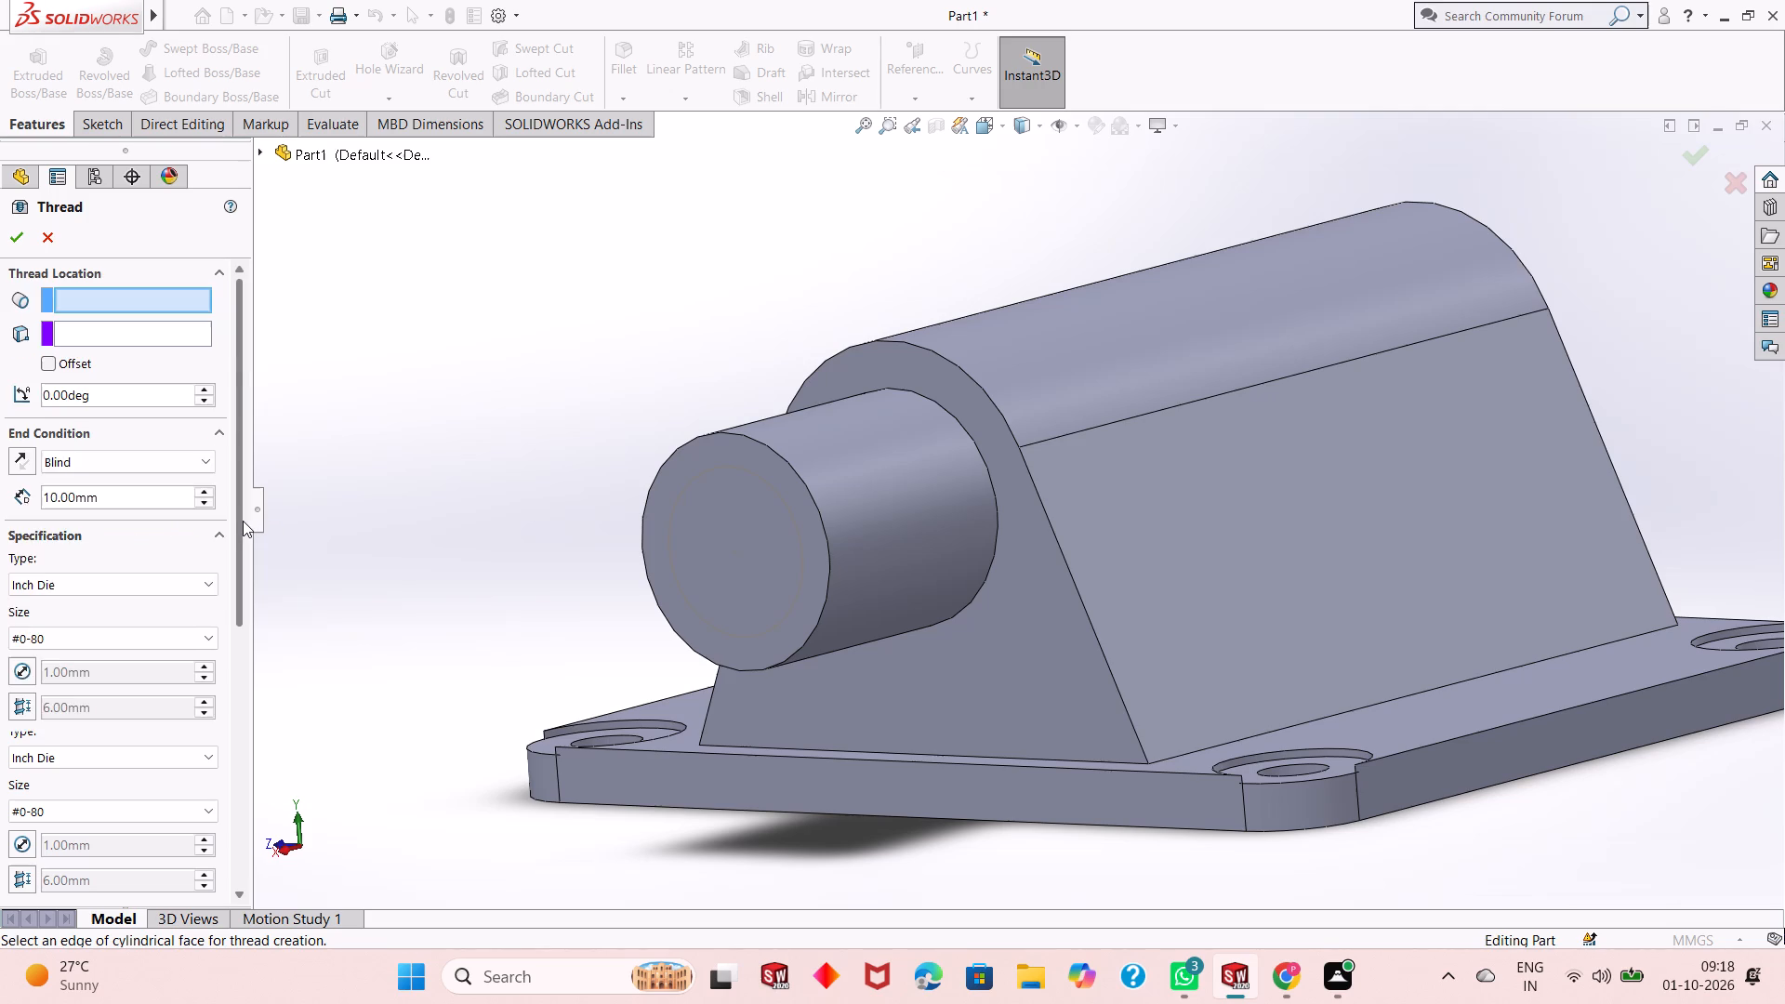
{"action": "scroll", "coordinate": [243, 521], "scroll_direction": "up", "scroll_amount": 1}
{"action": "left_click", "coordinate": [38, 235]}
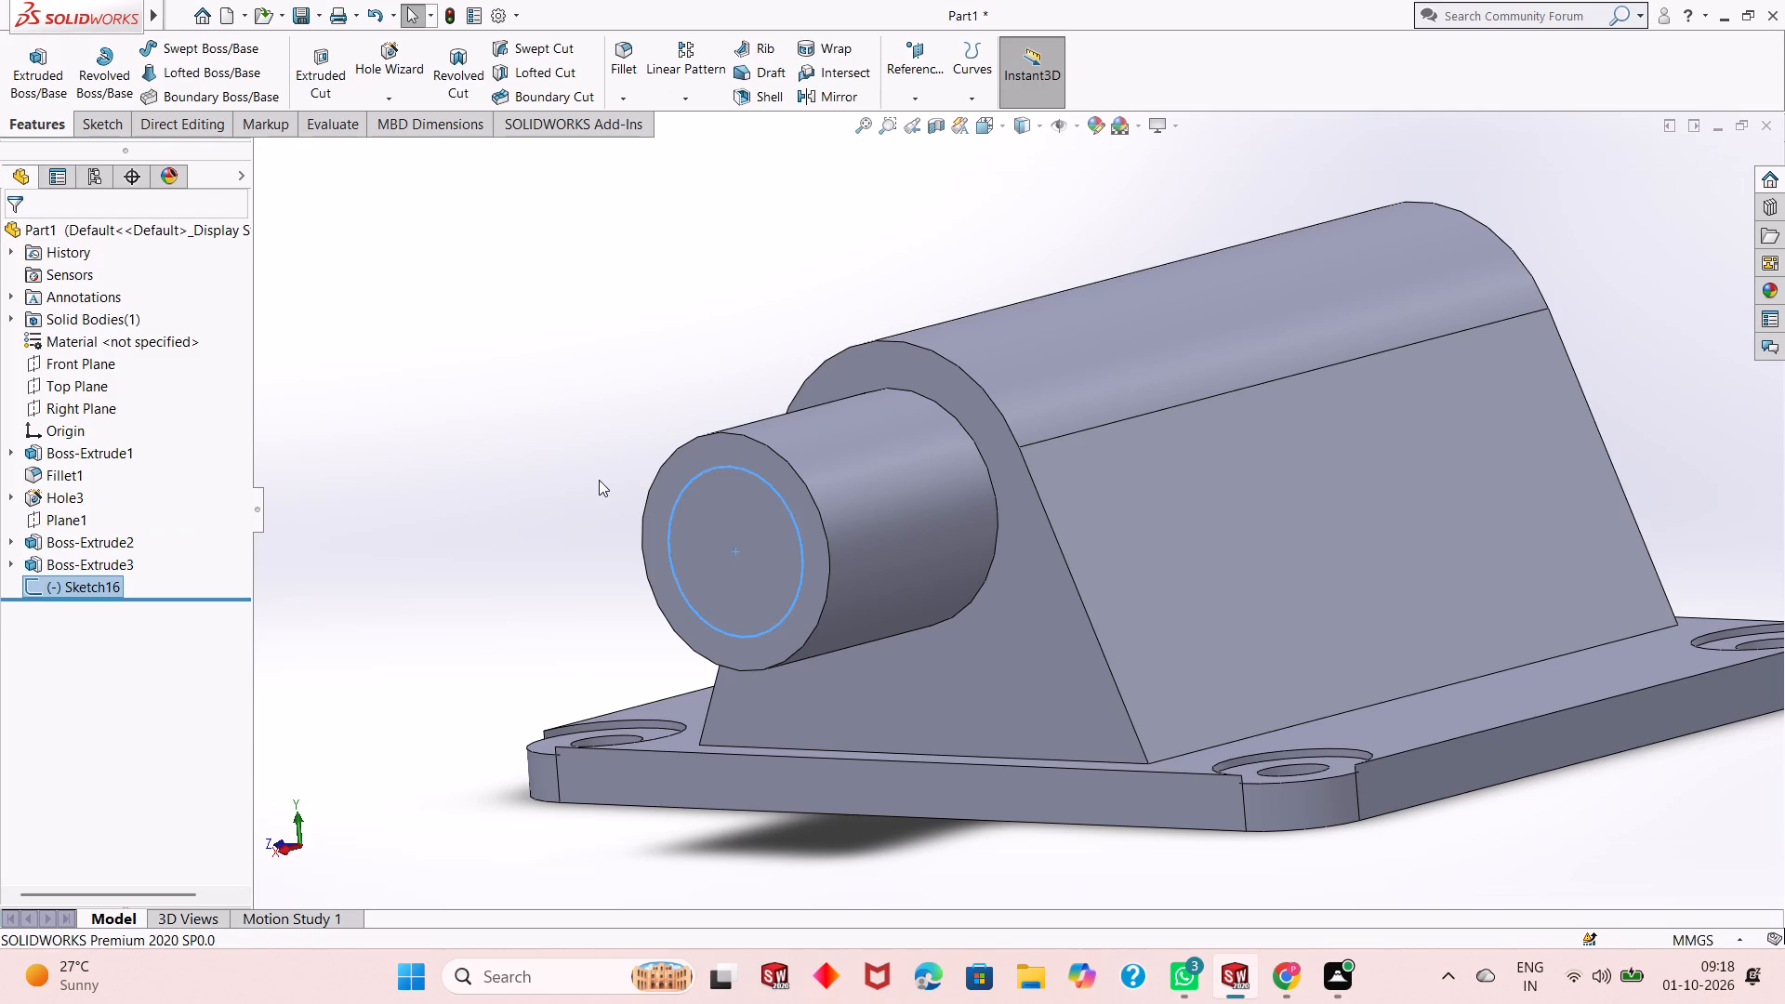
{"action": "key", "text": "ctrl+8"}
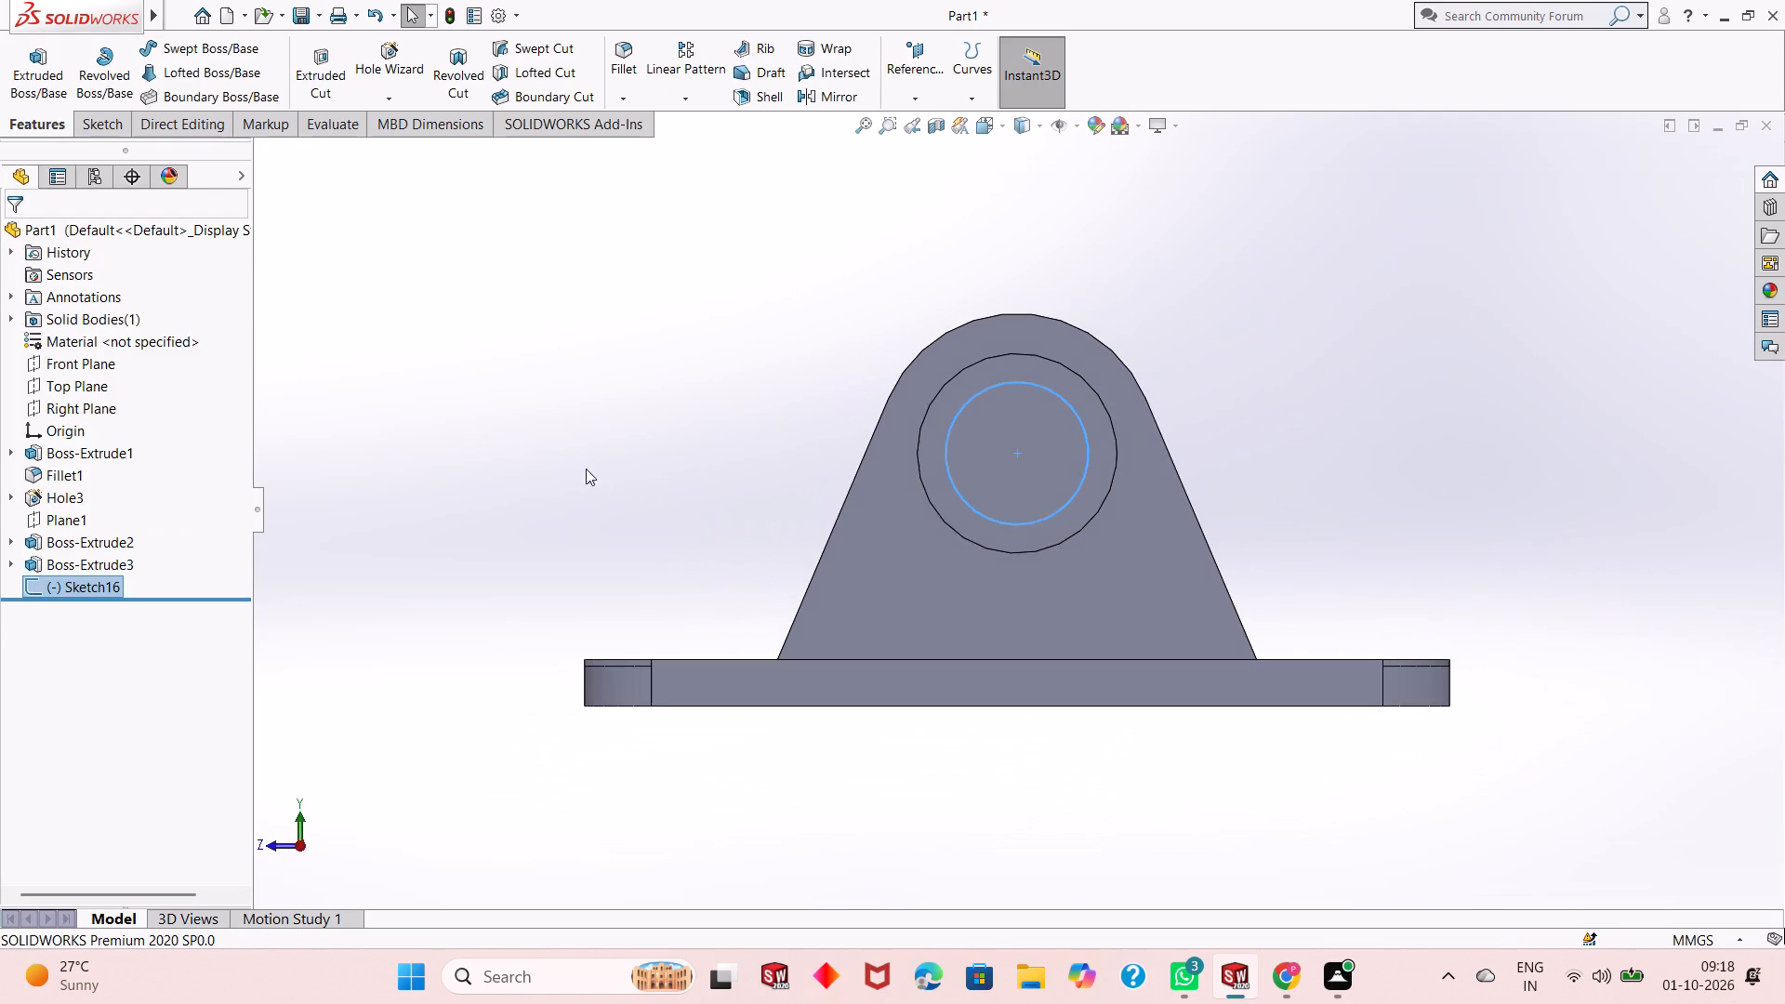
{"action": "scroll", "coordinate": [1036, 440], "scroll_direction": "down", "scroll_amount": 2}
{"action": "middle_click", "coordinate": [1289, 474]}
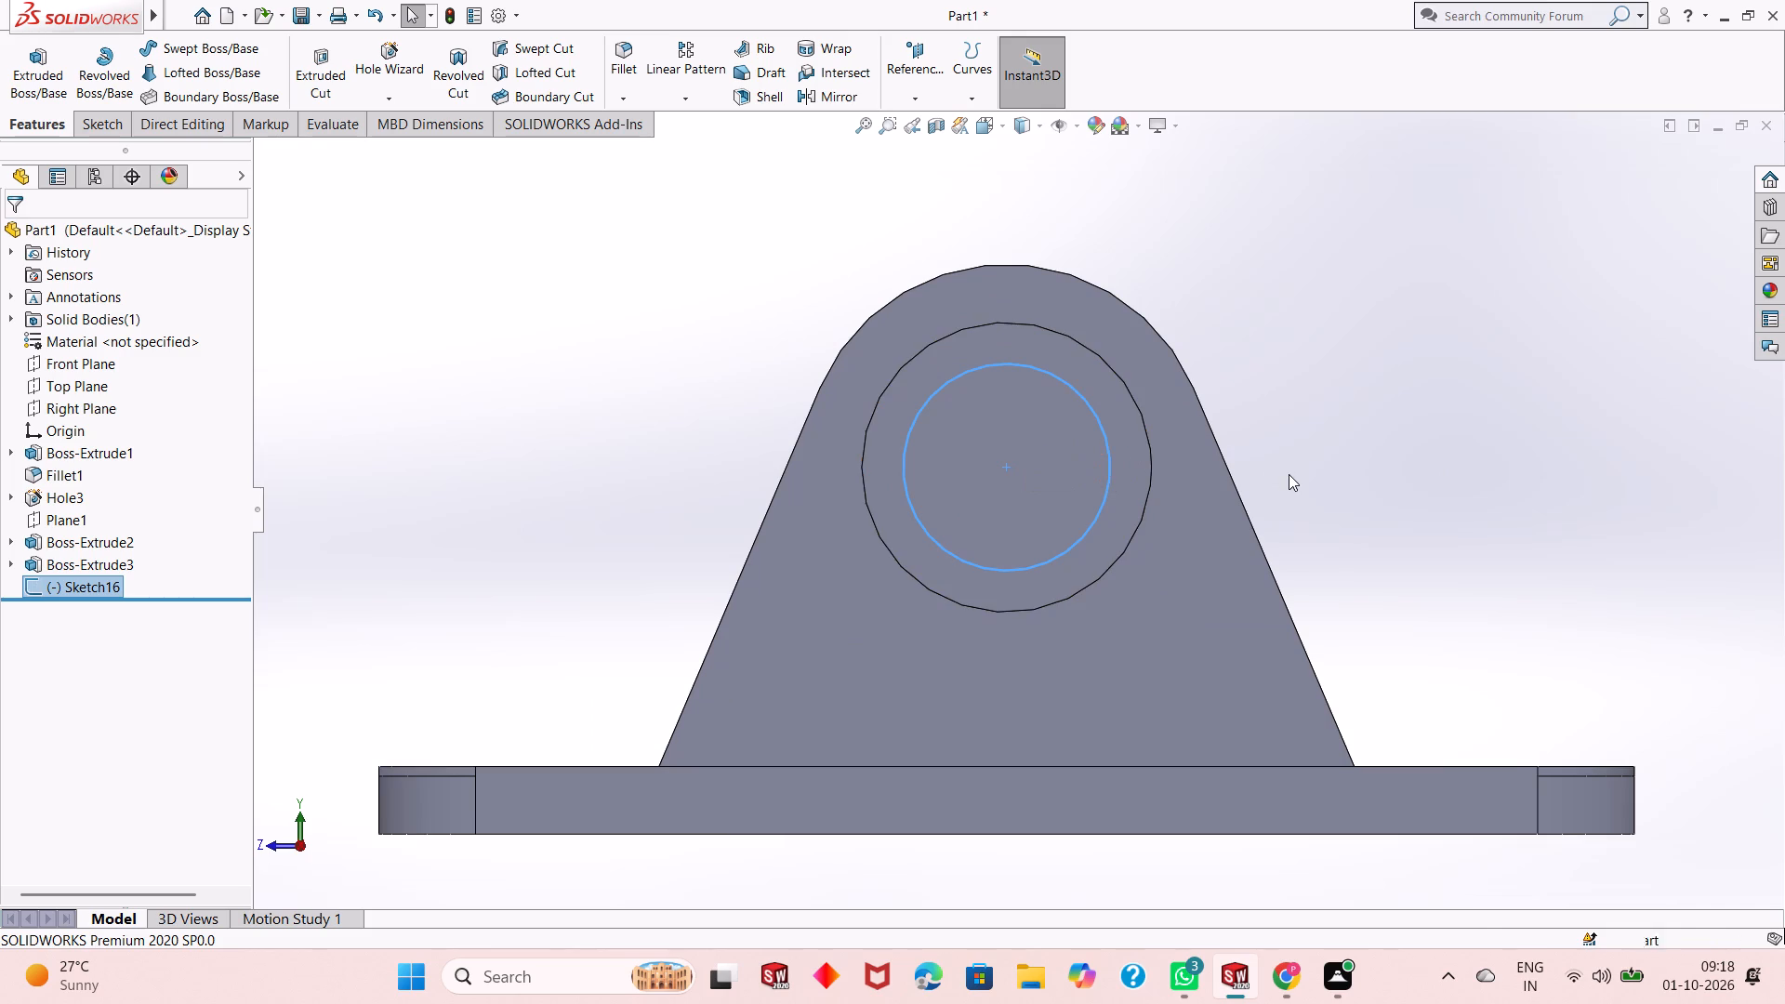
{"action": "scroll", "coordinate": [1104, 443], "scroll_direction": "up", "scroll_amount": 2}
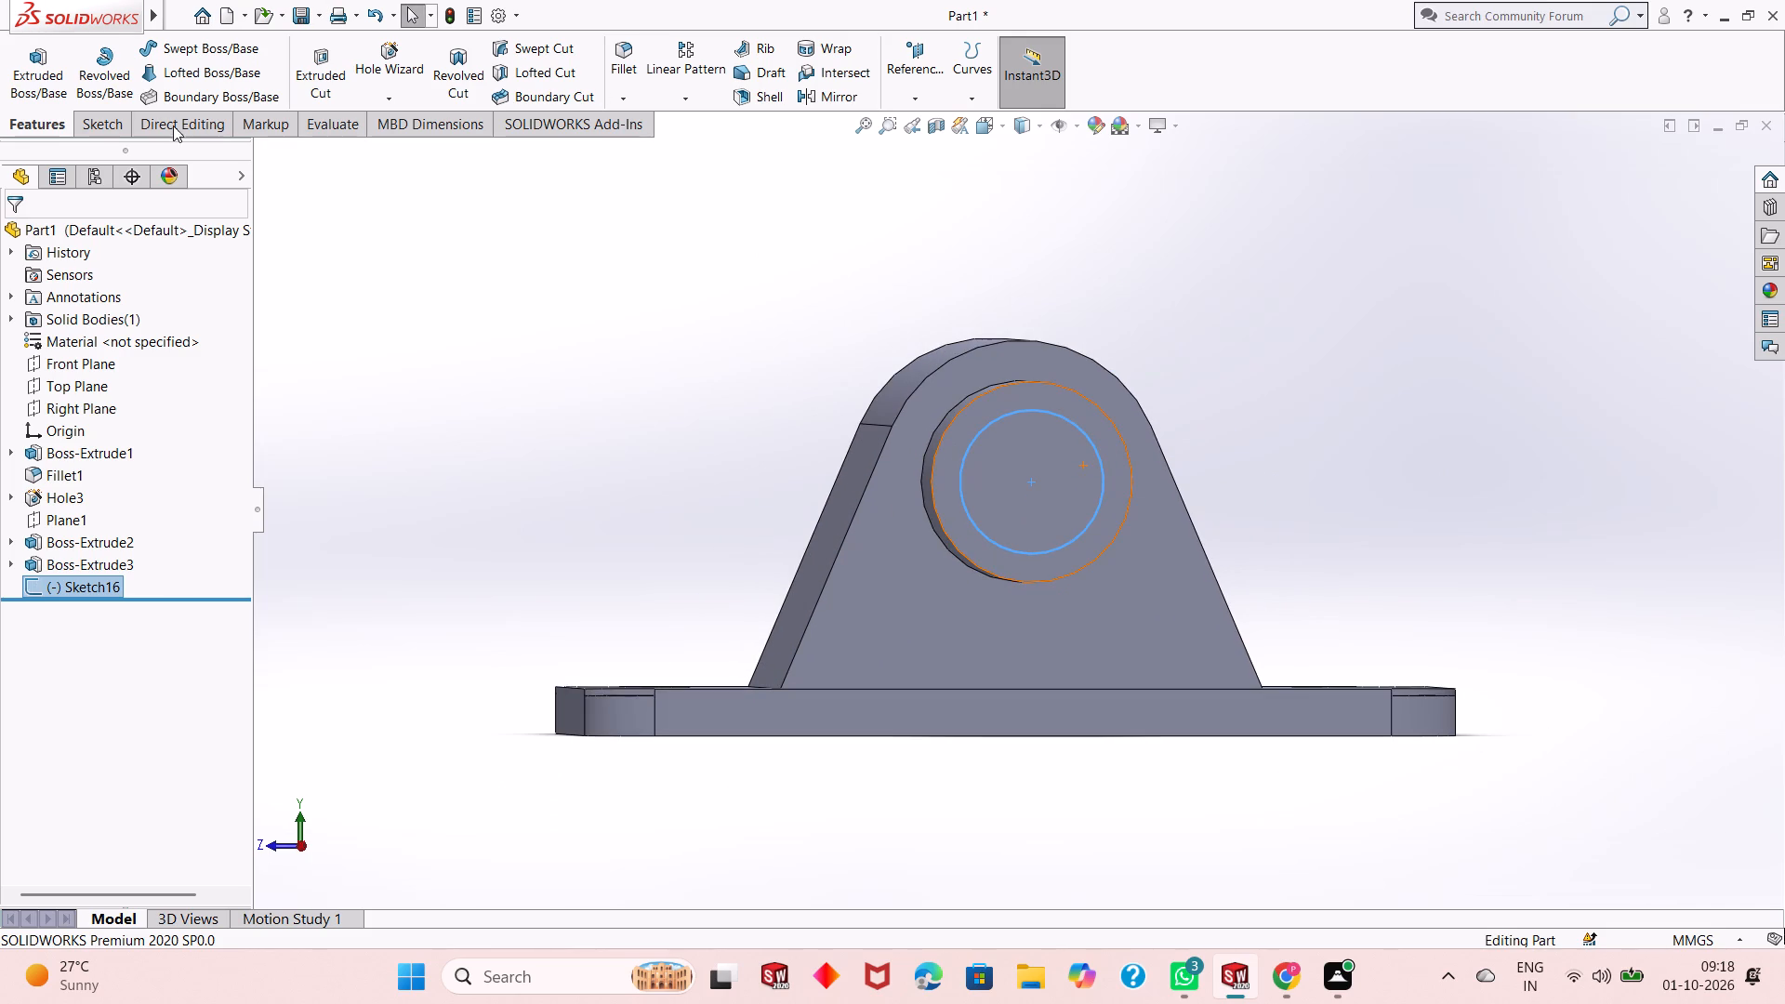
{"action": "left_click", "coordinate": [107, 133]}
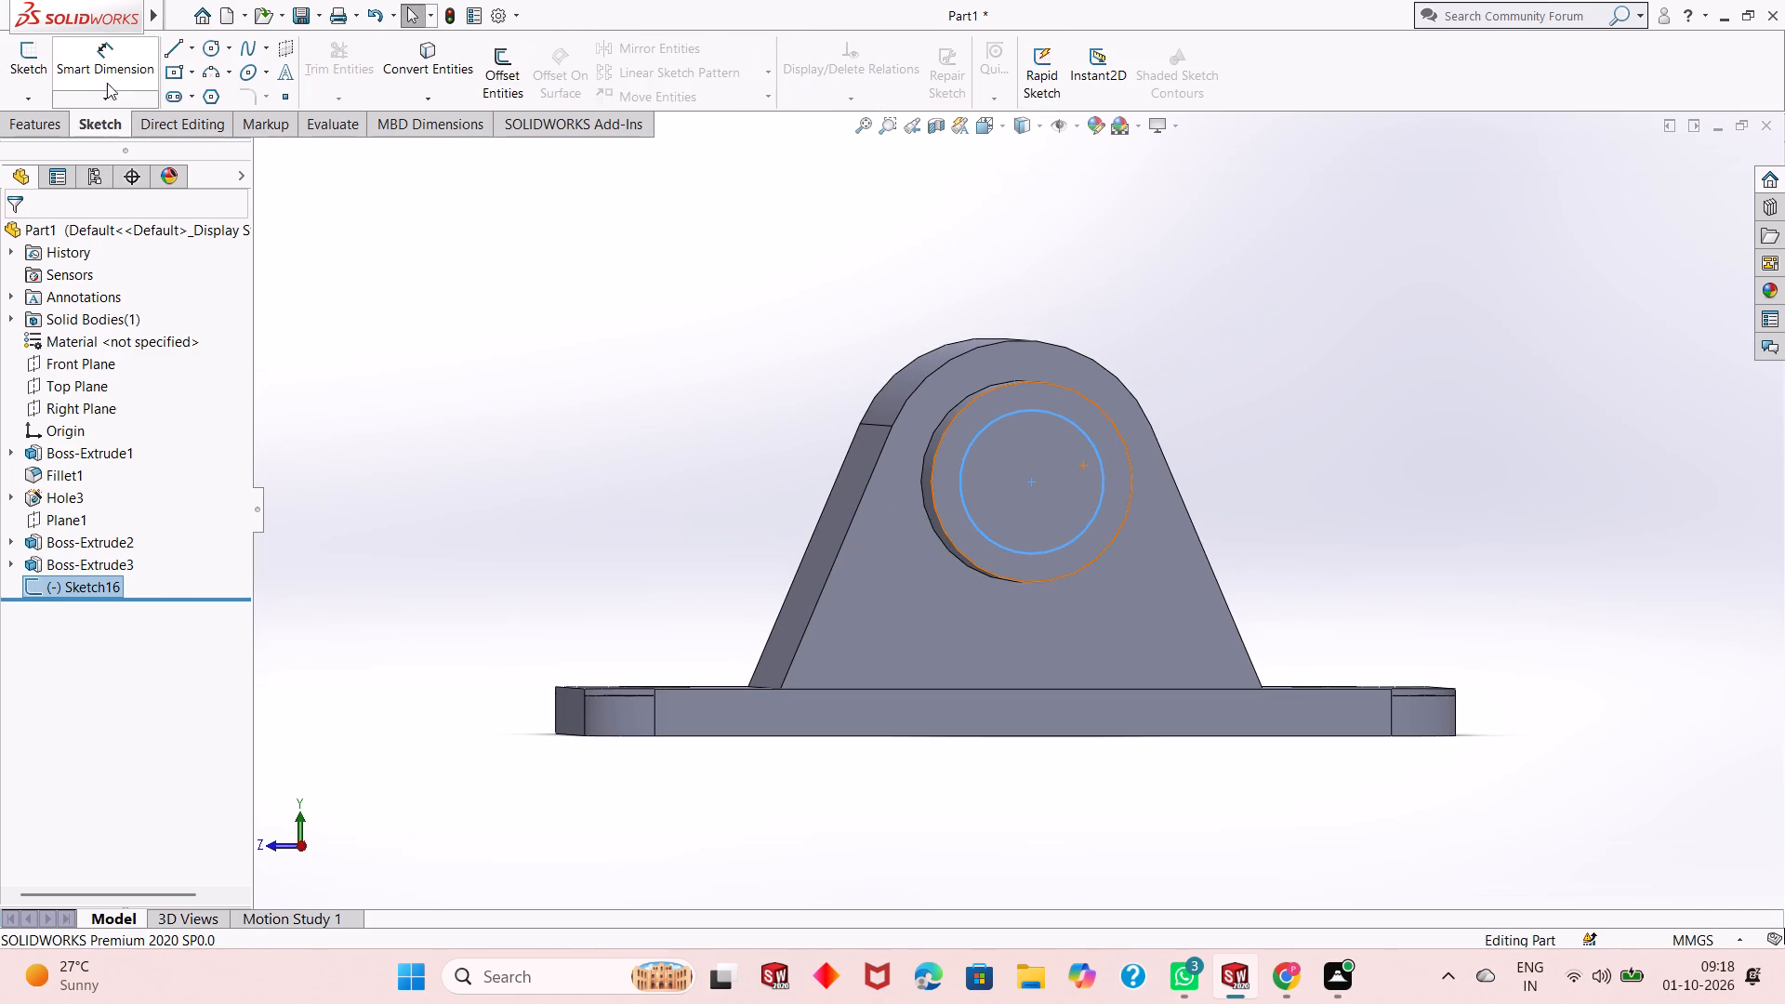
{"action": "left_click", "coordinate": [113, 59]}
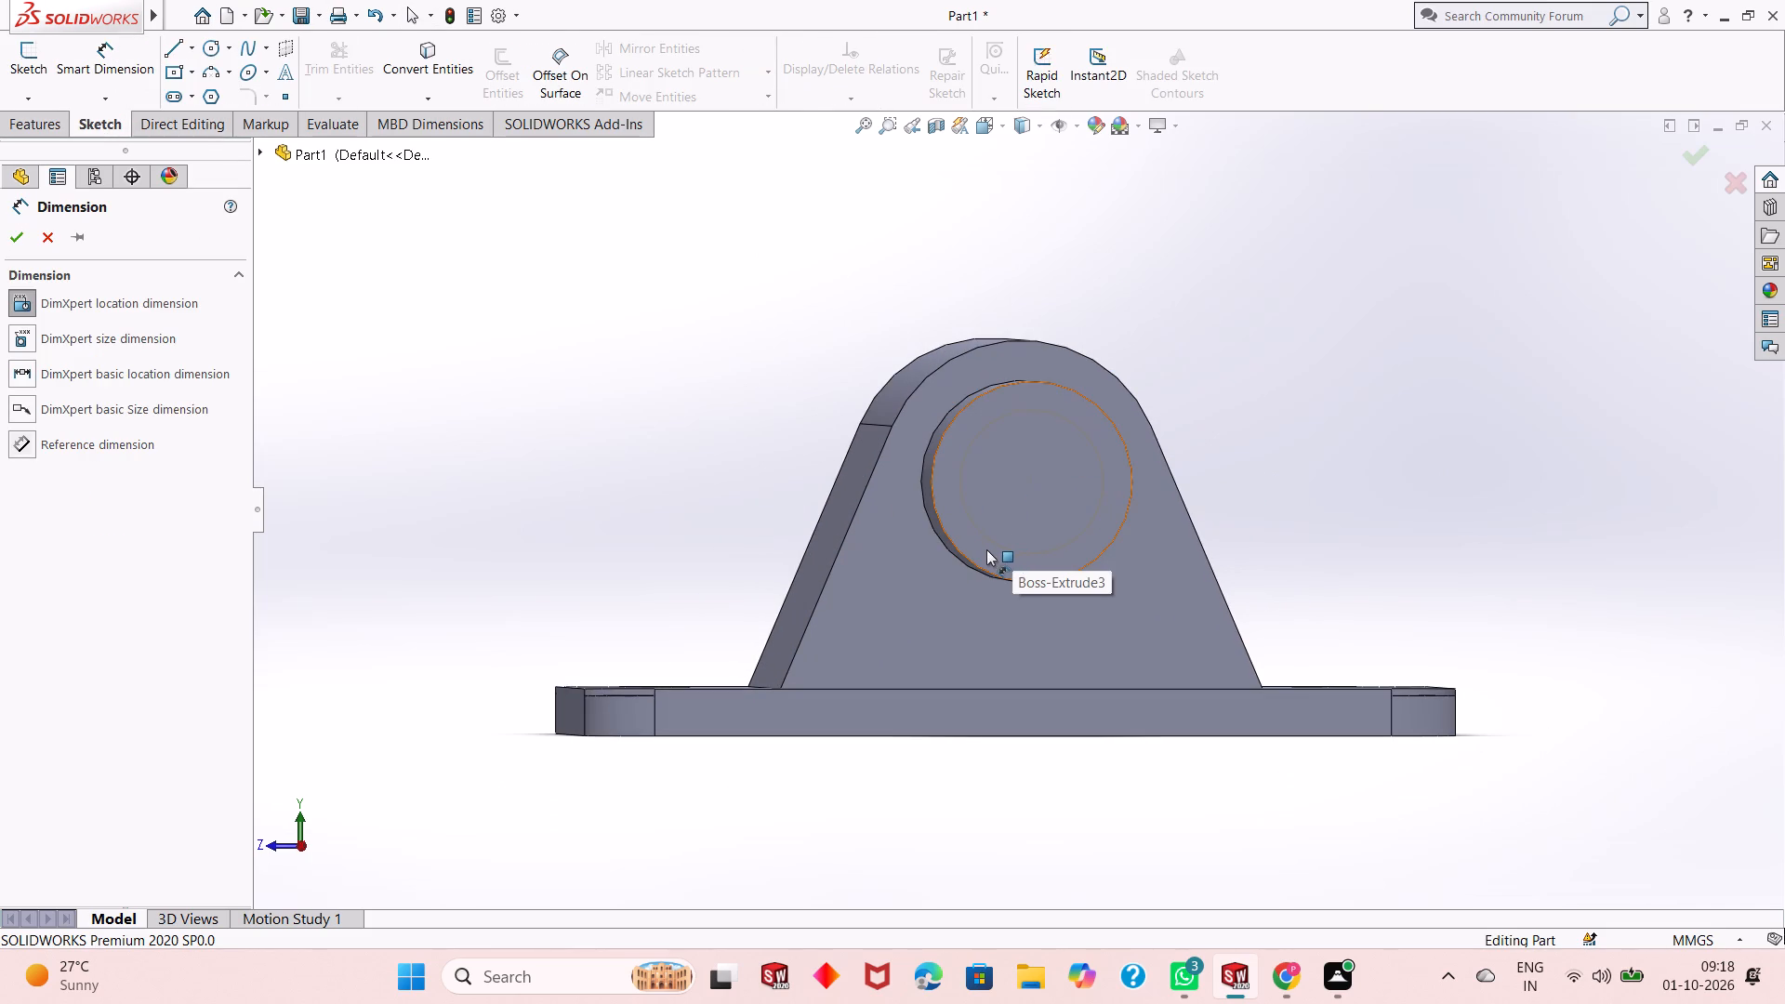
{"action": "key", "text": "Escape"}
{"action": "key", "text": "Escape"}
Reopen the circle sketch on the boss's end face and place a diameter dimension on the circle.
{"action": "left_click", "coordinate": [112, 587]}
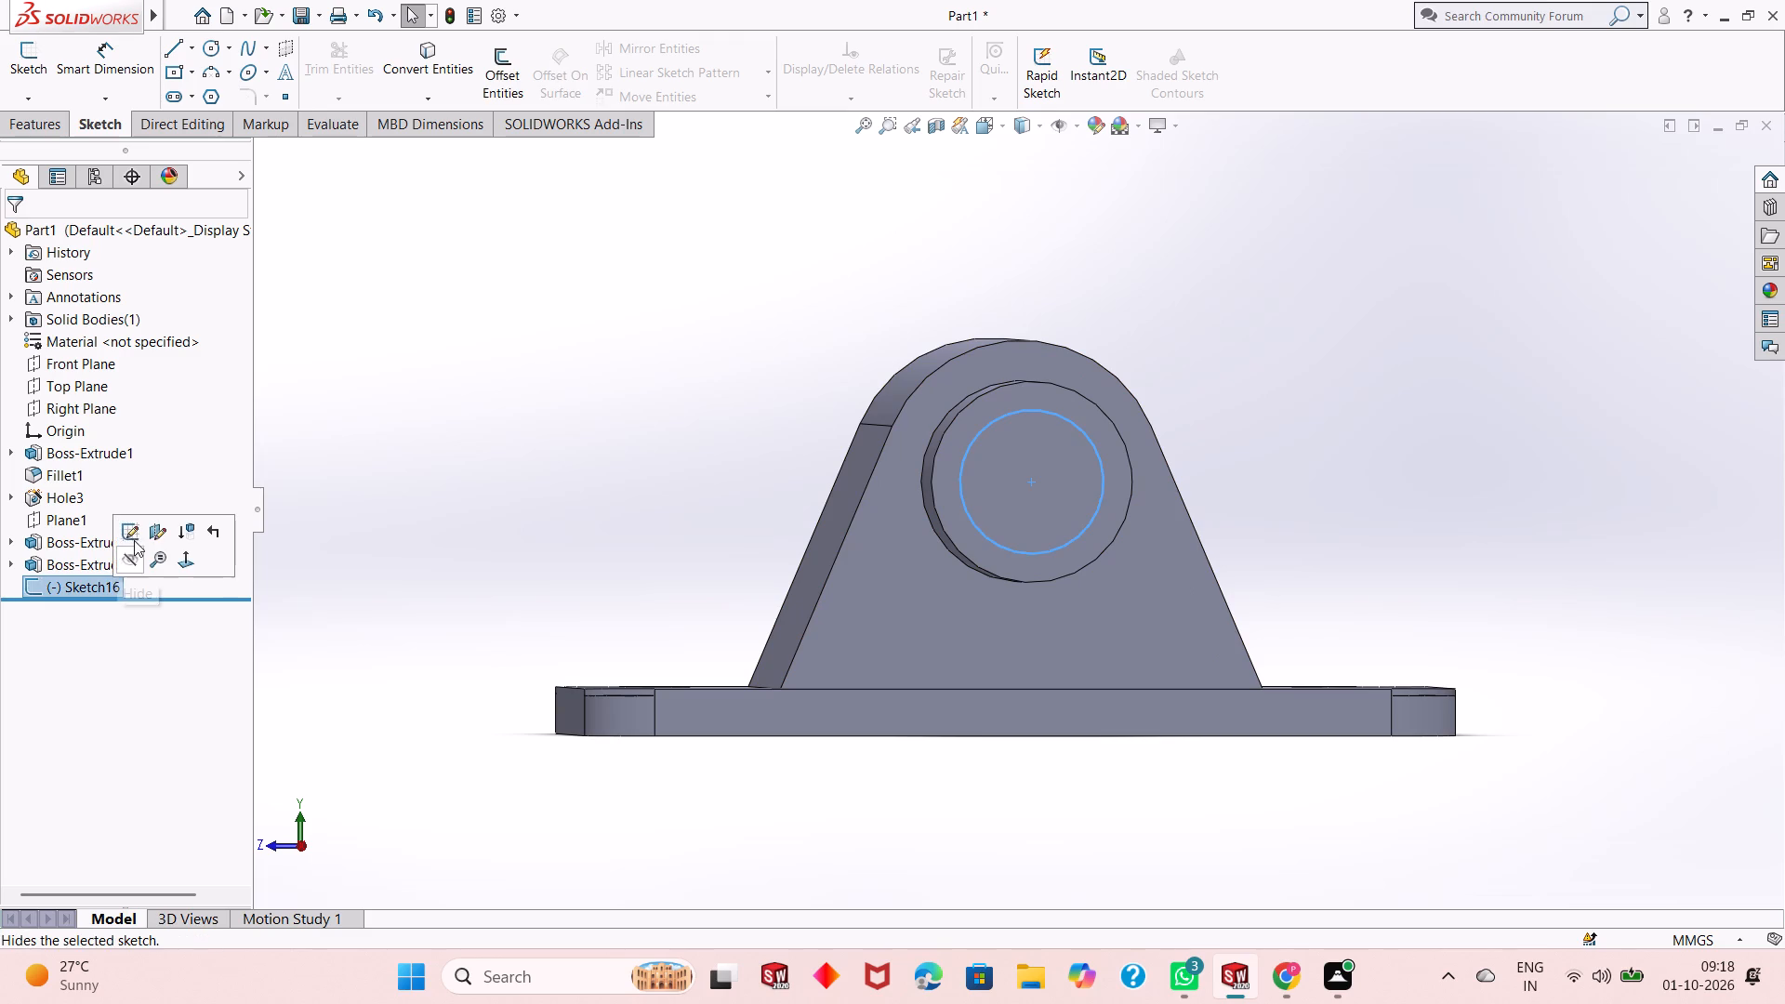
{"action": "left_click", "coordinate": [143, 529]}
{"action": "left_click", "coordinate": [88, 73]}
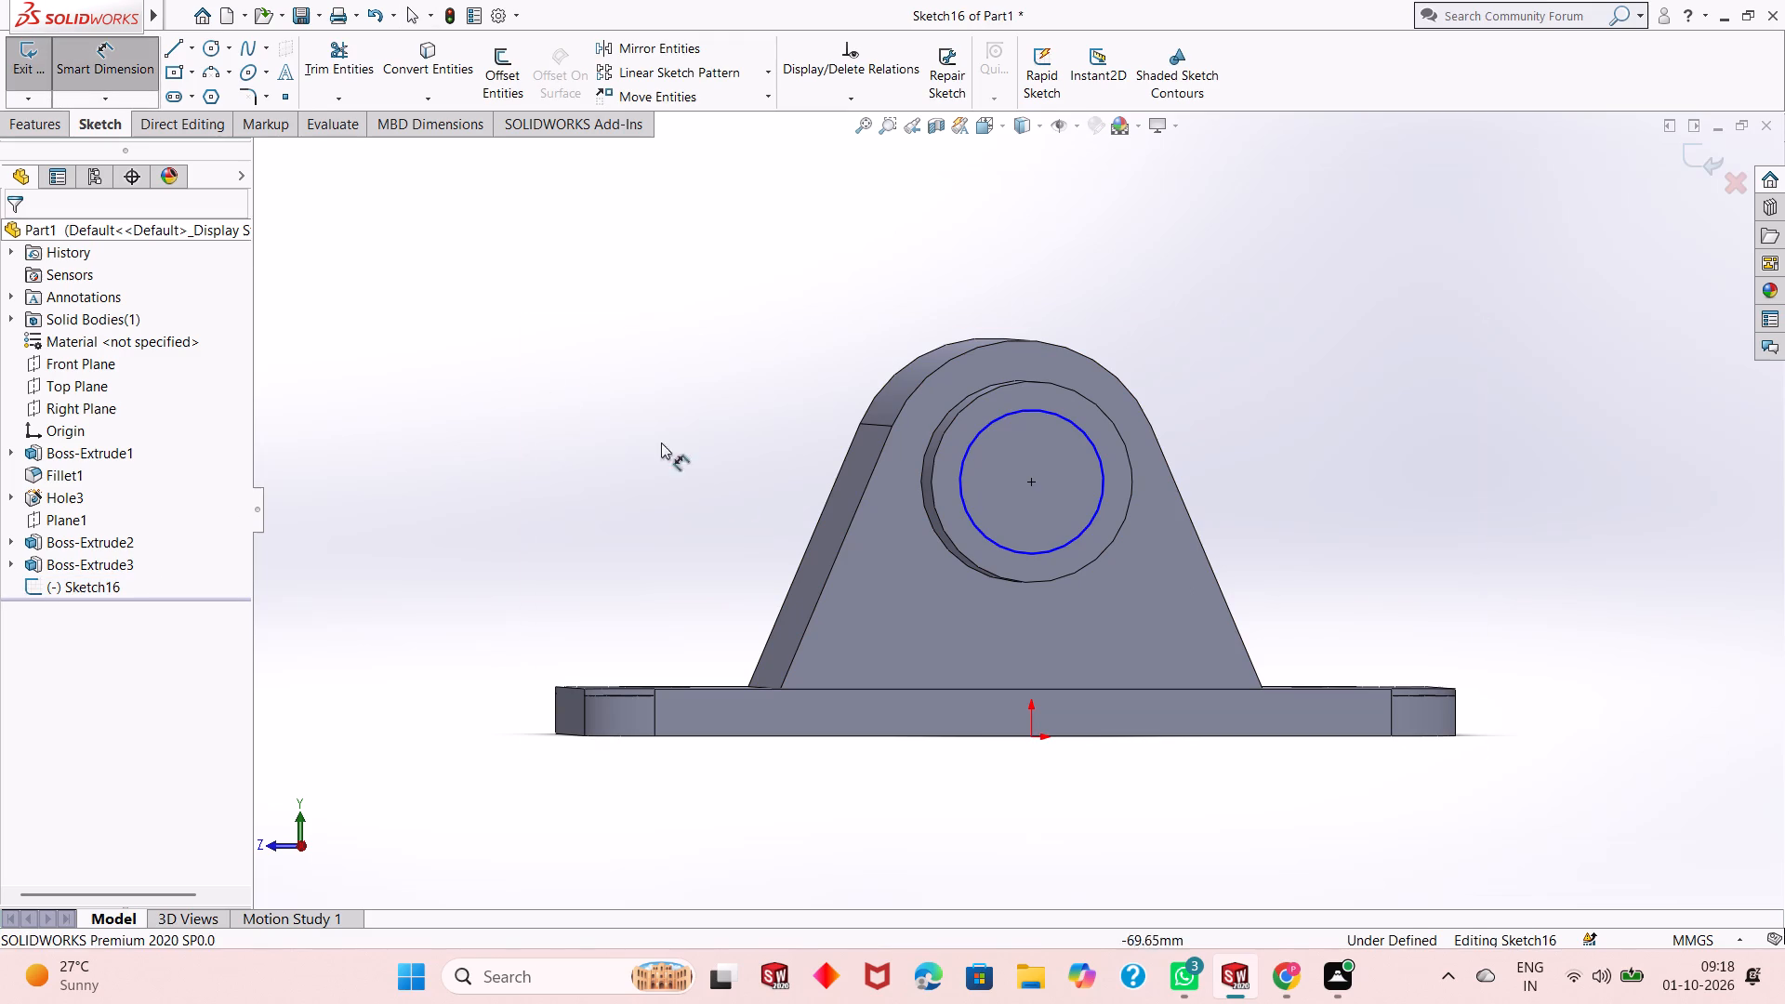
{"action": "left_click", "coordinate": [1029, 550]}
{"action": "left_click", "coordinate": [696, 829]}
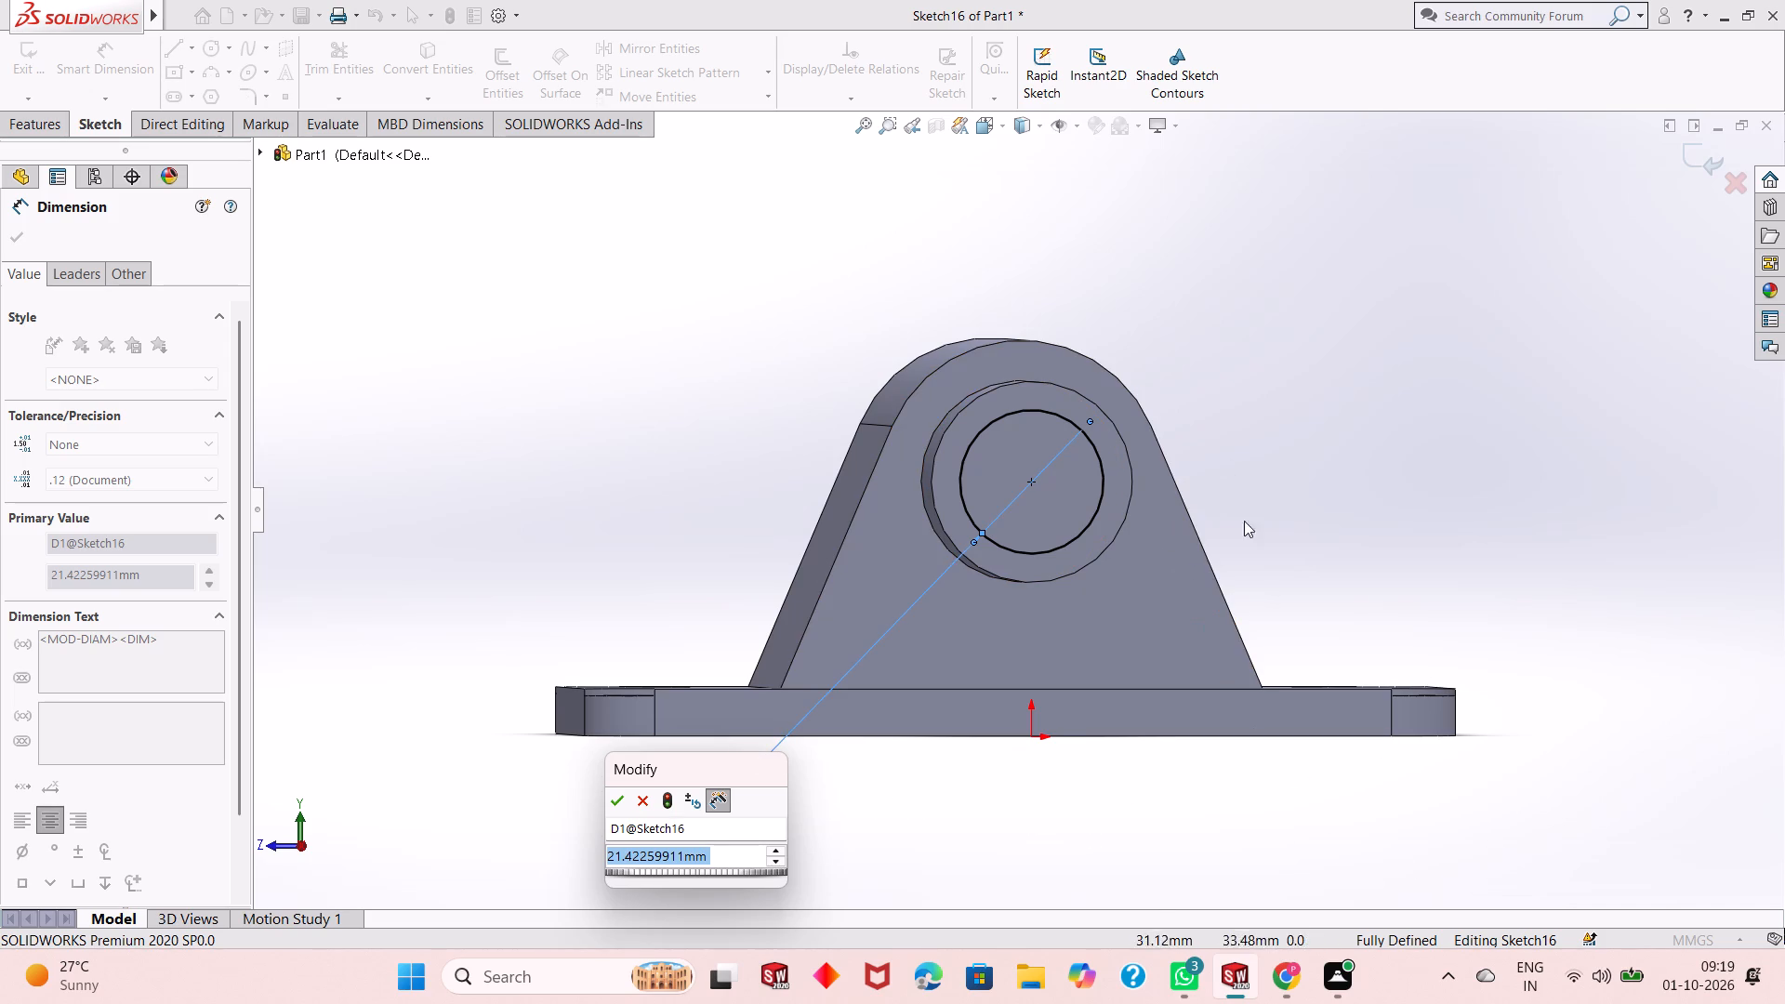
Examine the boss and the dimensioned circle on its end face from both sides and straight on.
{"action": "middle_click_drag", "start_coordinate": [1249, 543], "coordinate": [1316, 524]}
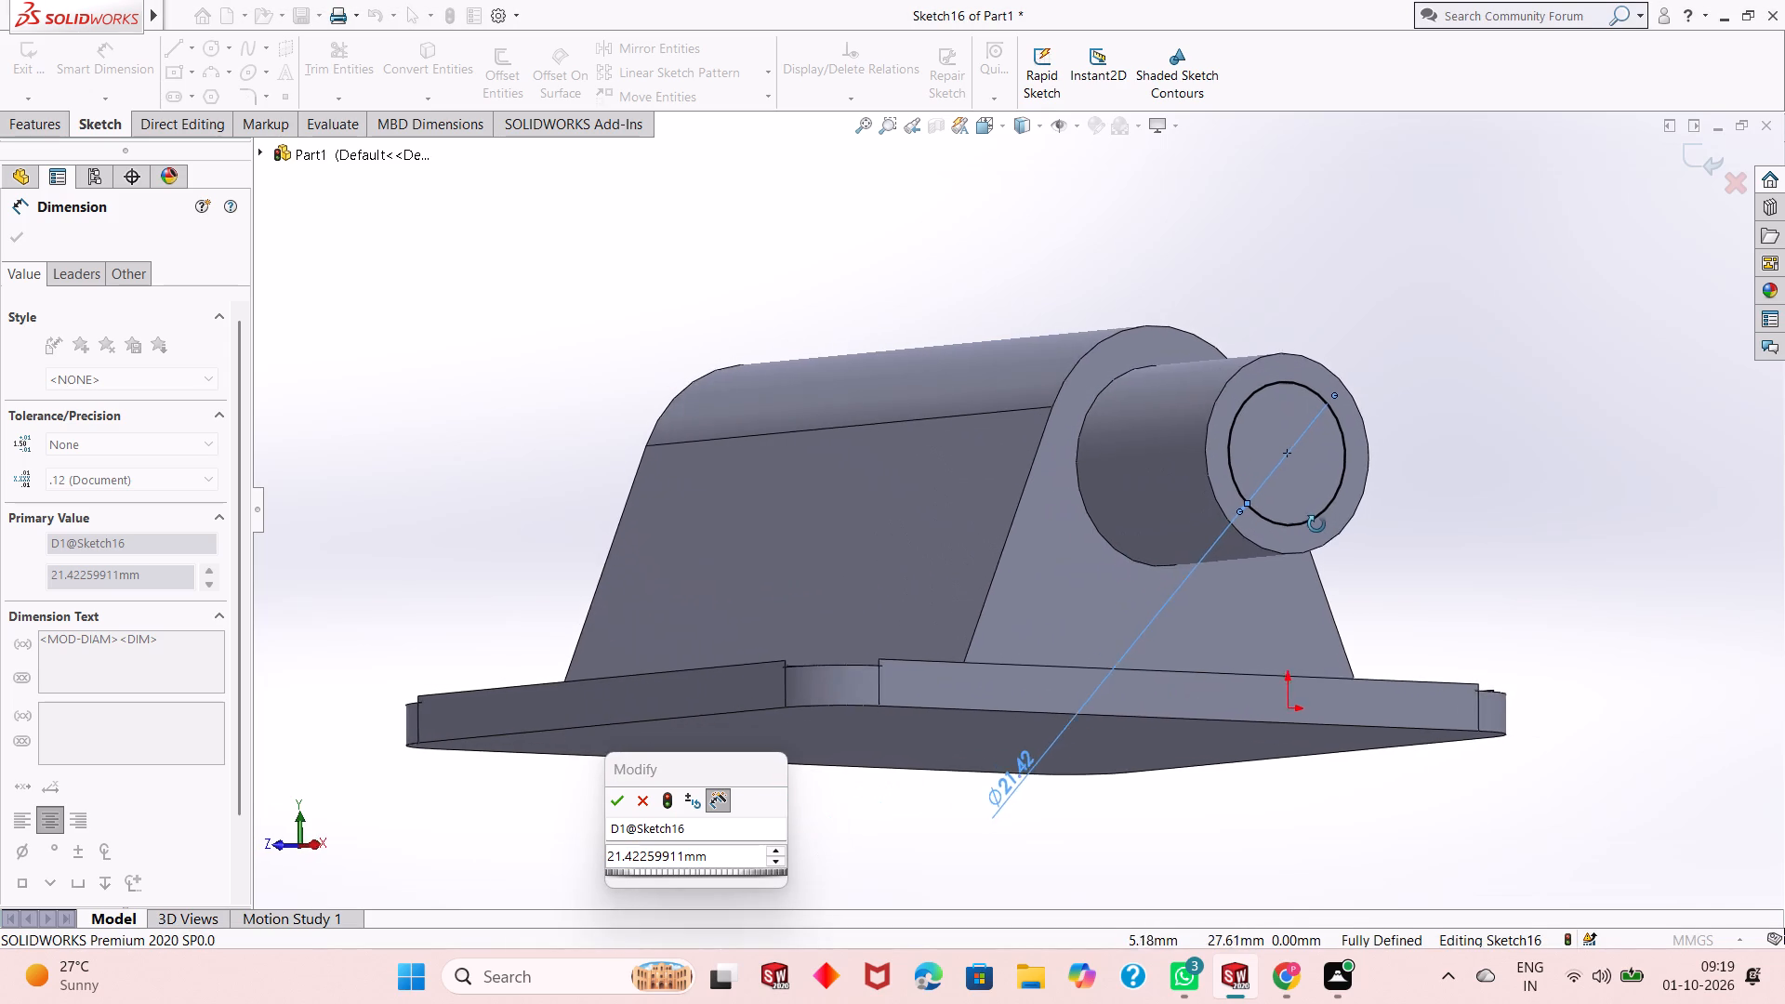
{"action": "middle_click_drag", "start_coordinate": [1316, 524], "coordinate": [1200, 559]}
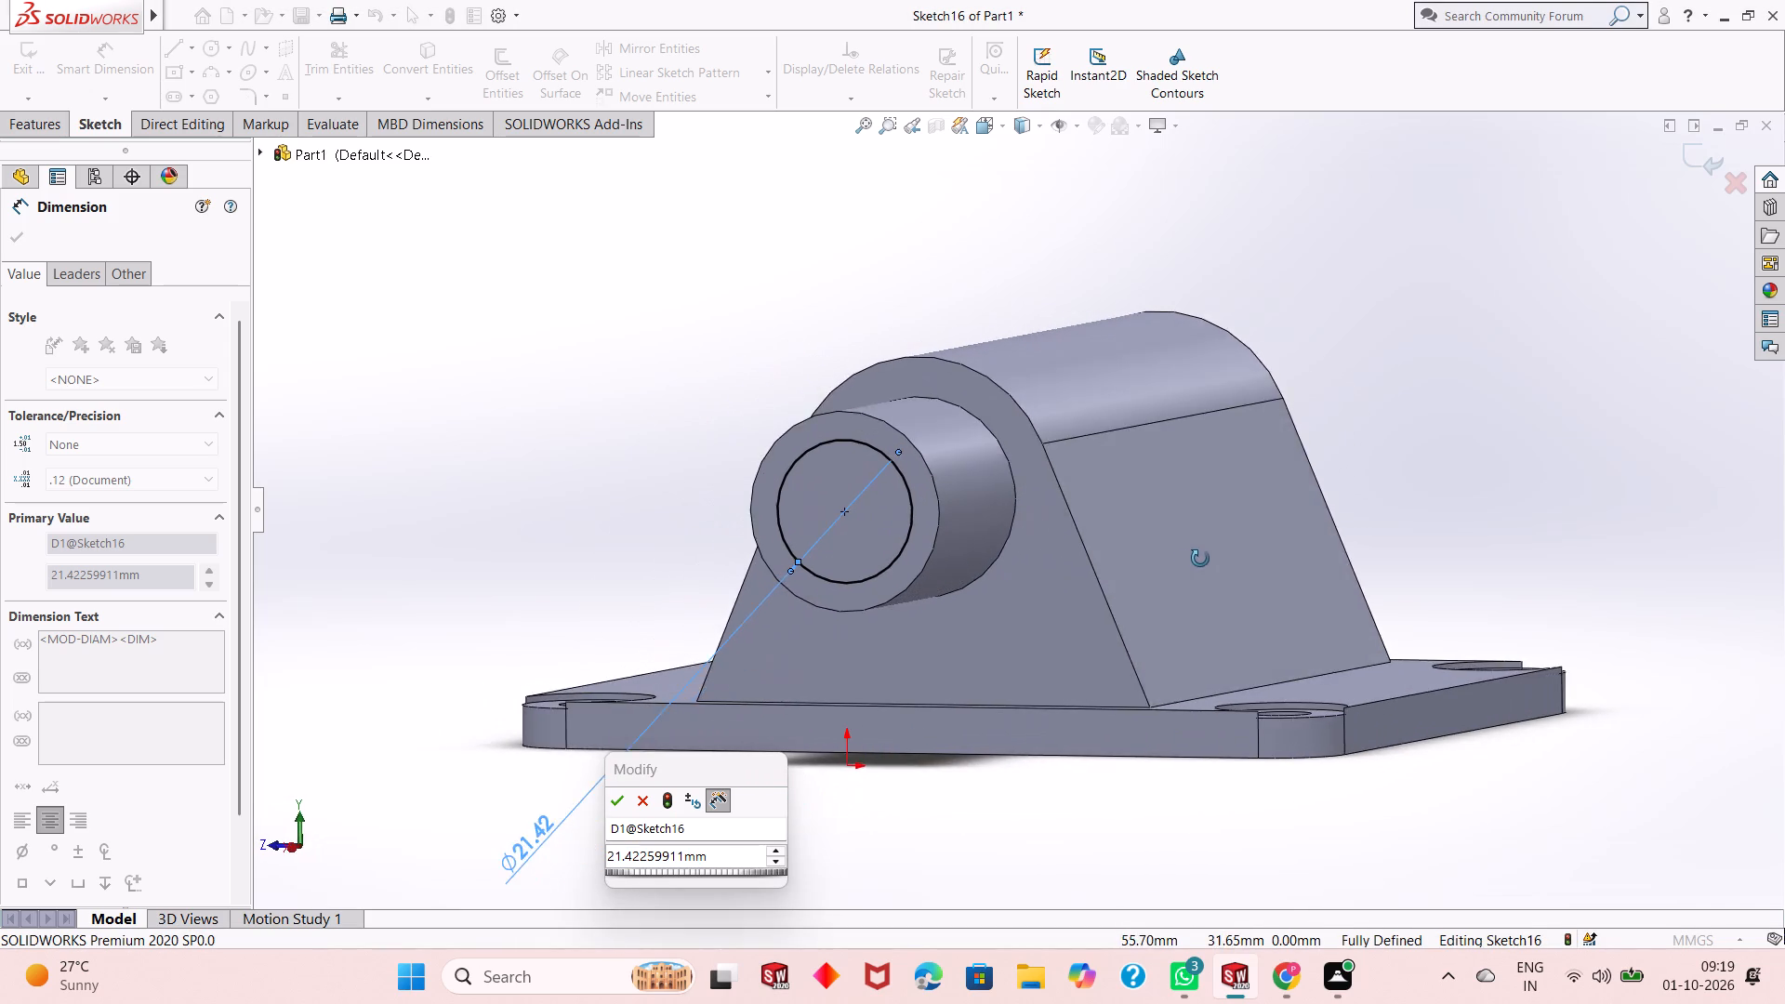
{"action": "middle_click_drag", "start_coordinate": [1200, 559], "coordinate": [1129, 572]}
{"action": "scroll", "coordinate": [574, 561], "scroll_direction": "down", "scroll_amount": 3}
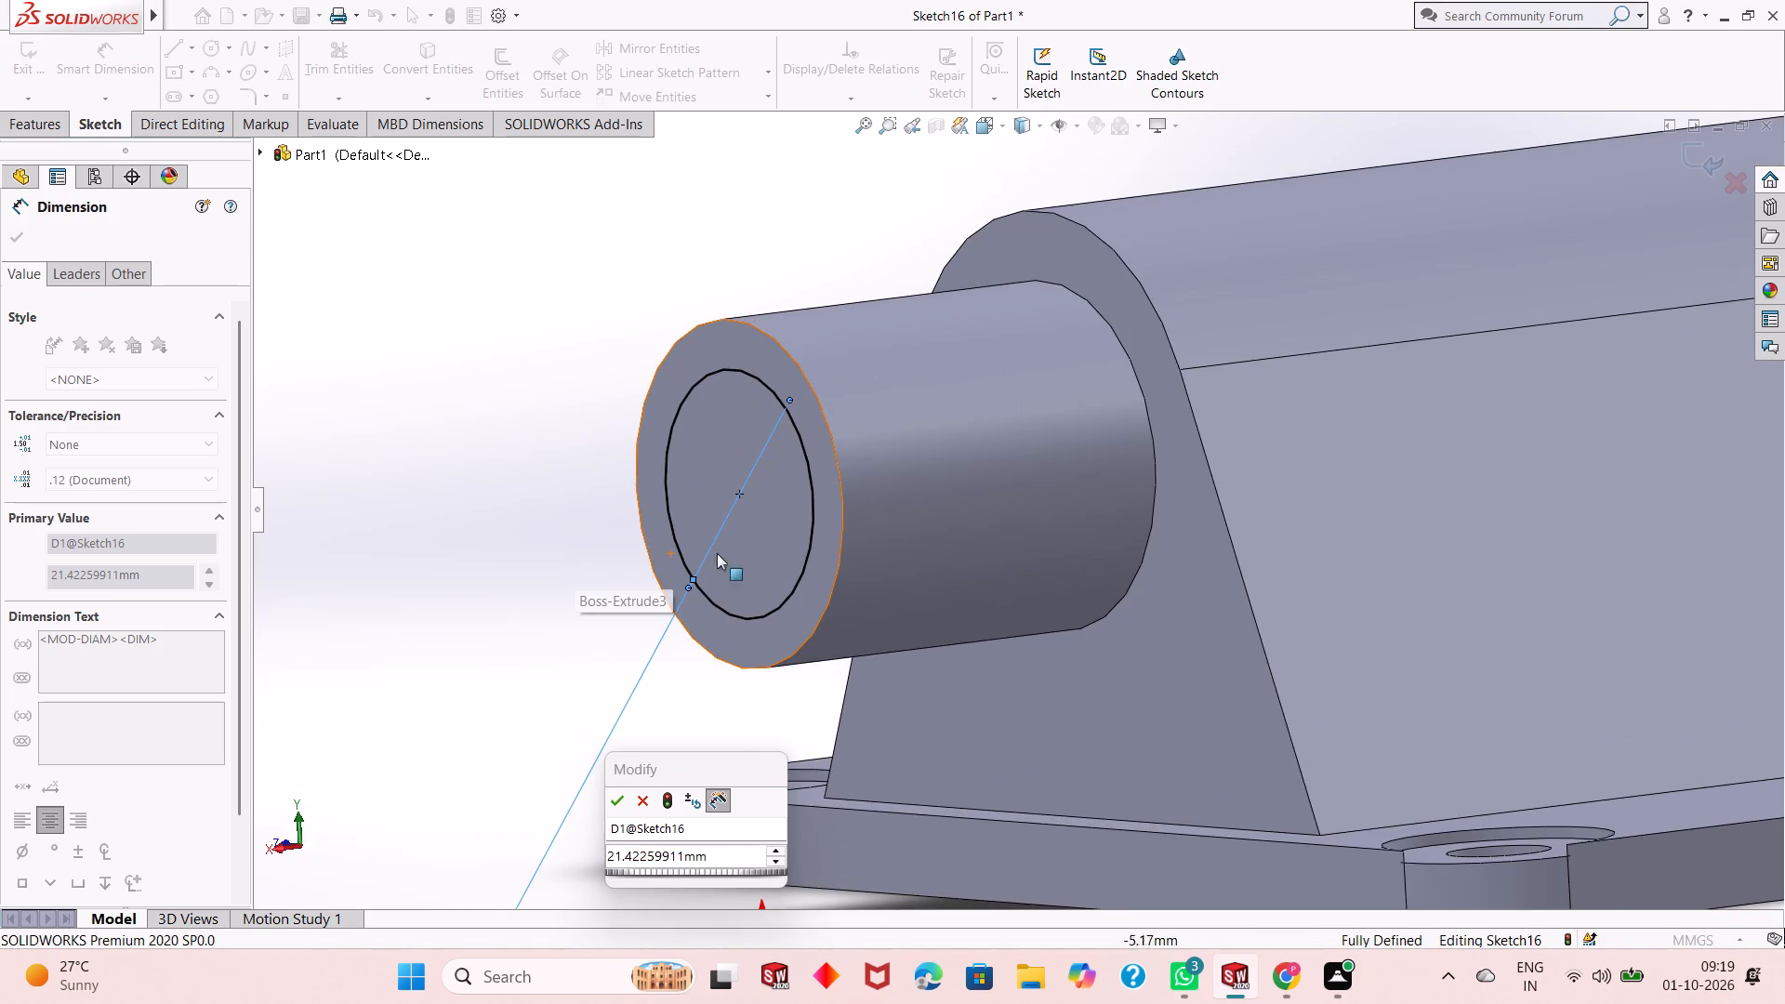
{"action": "scroll", "coordinate": [751, 536], "scroll_direction": "down", "scroll_amount": 2}
{"action": "scroll", "coordinate": [751, 536], "scroll_direction": "up", "scroll_amount": 7}
{"action": "scroll", "coordinate": [1326, 508], "scroll_direction": "down", "scroll_amount": 2}
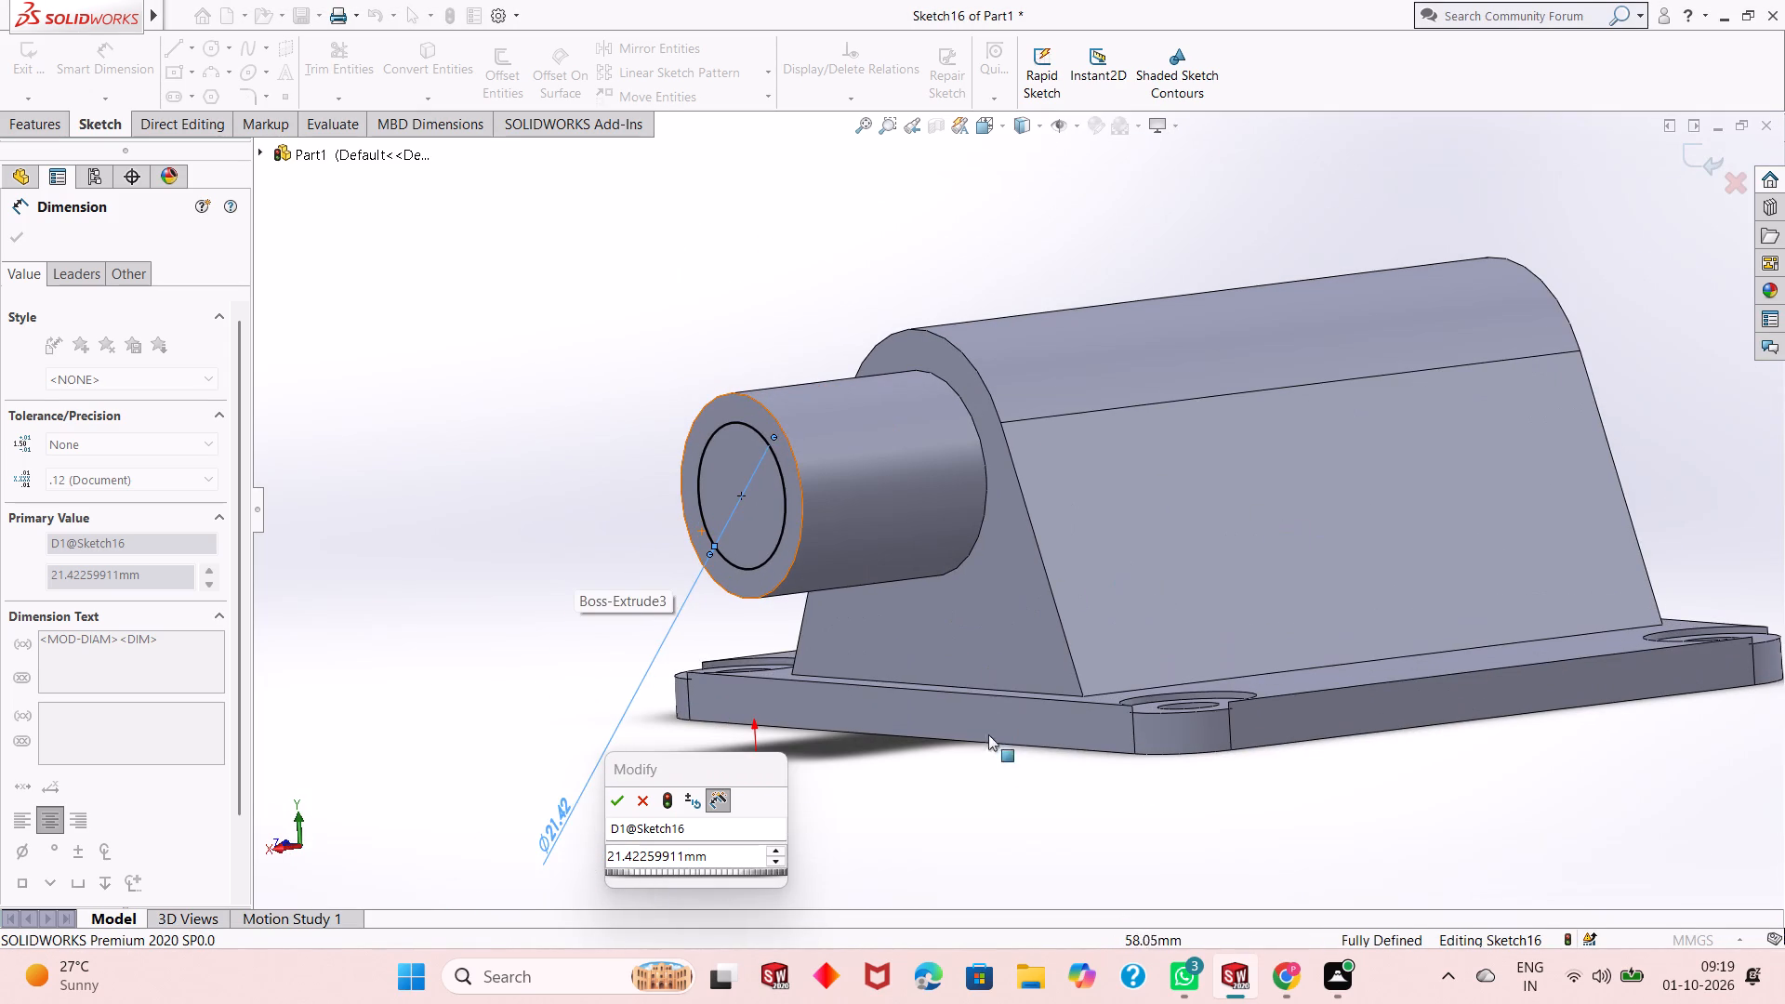
{"action": "middle_click_drag", "start_coordinate": [996, 793], "coordinate": [1180, 734]}
{"action": "scroll", "coordinate": [1167, 714], "scroll_direction": "up", "scroll_amount": 2}
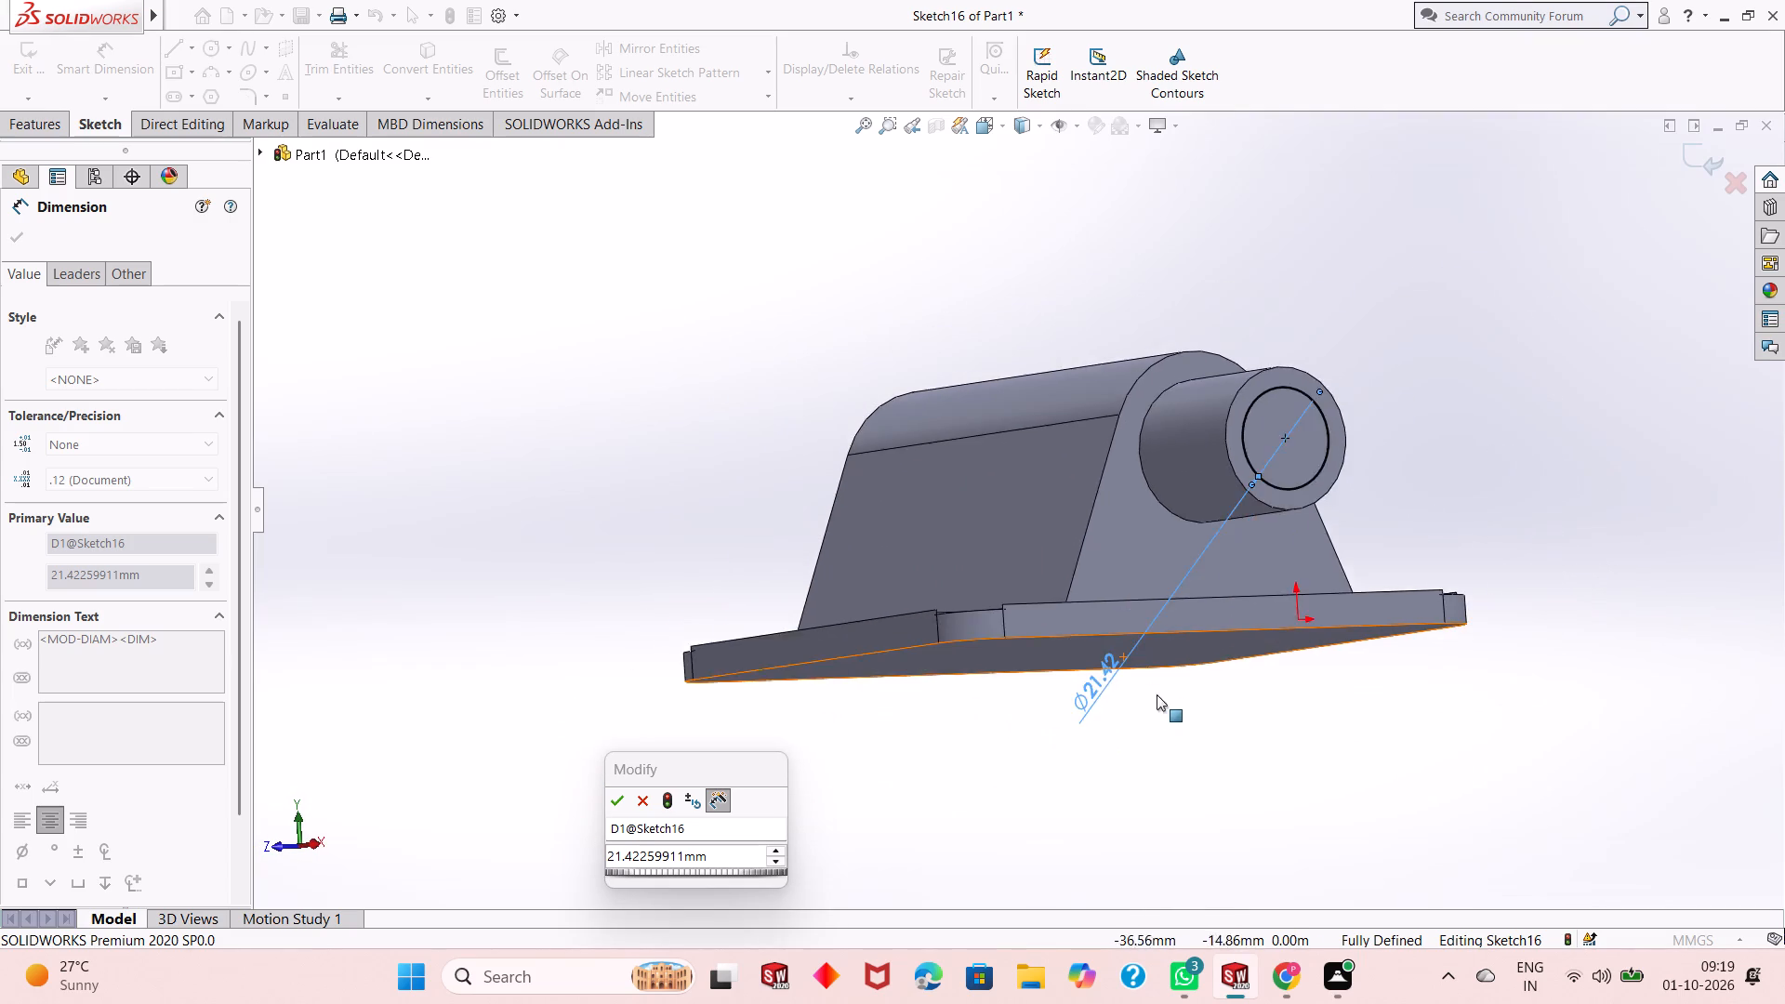
{"action": "scroll", "coordinate": [1157, 694], "scroll_direction": "up", "scroll_amount": 2}
{"action": "scroll", "coordinate": [1313, 409], "scroll_direction": "down", "scroll_amount": 2}
{"action": "middle_click_drag", "start_coordinate": [1199, 541], "coordinate": [1223, 588]}
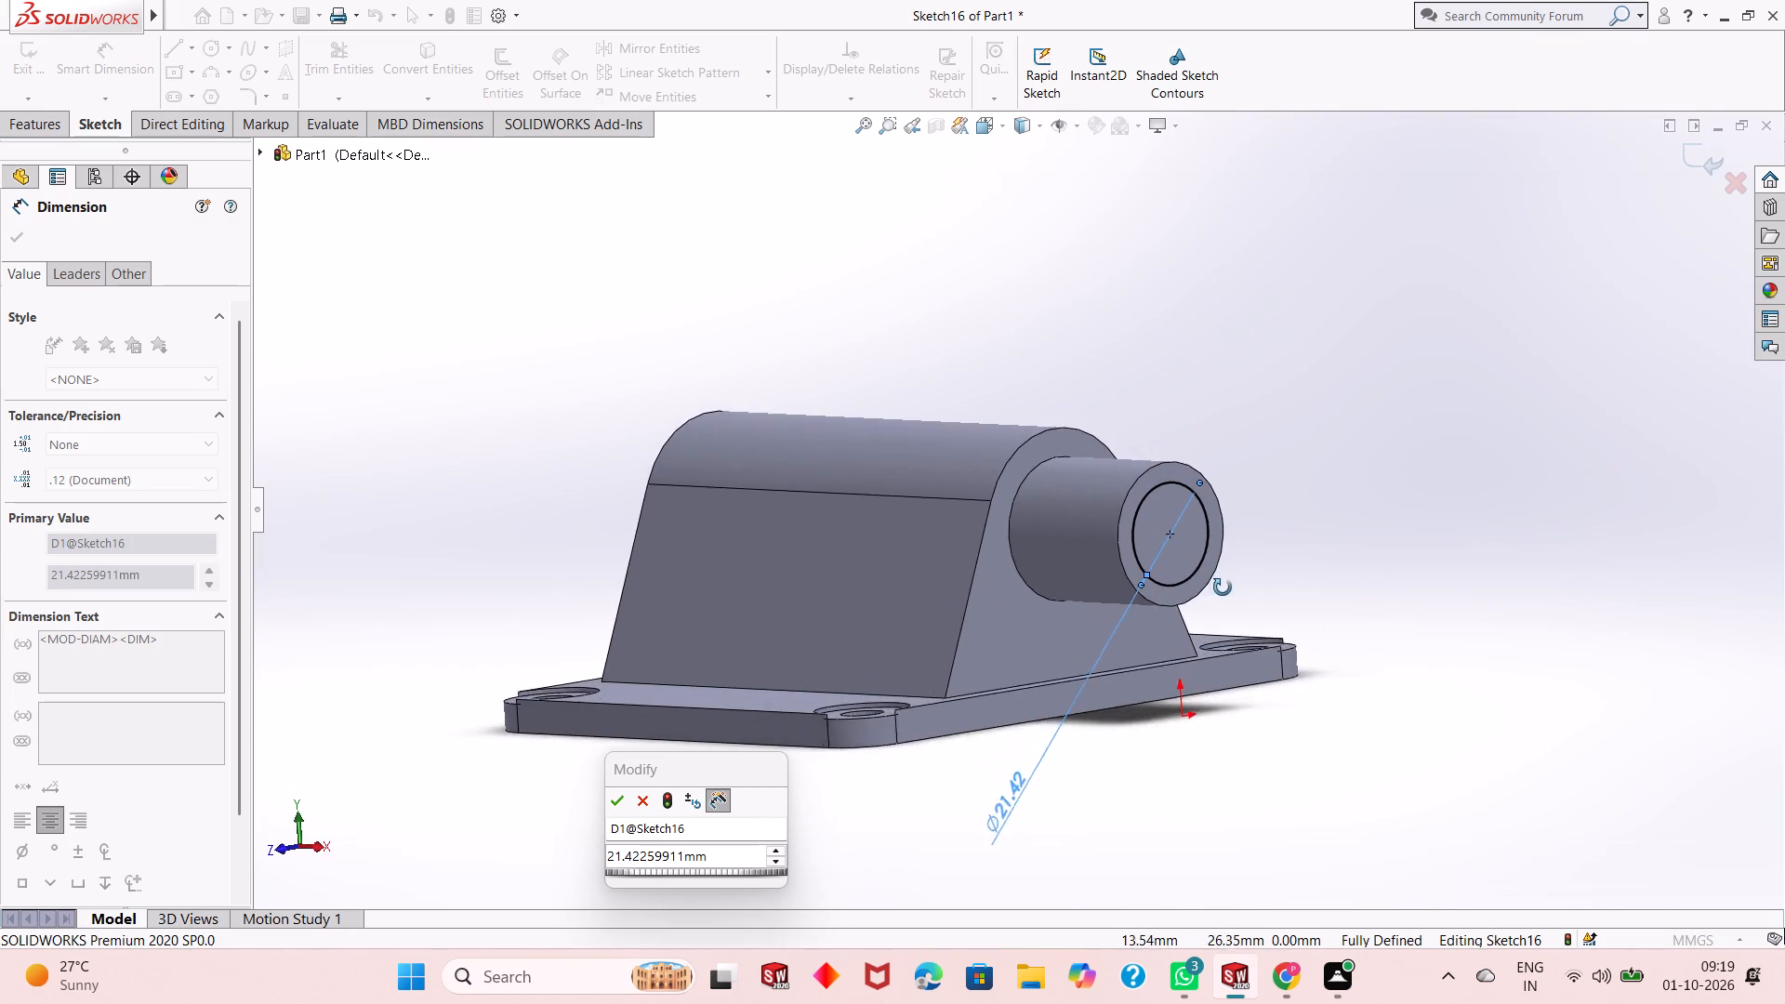
{"action": "middle_click_drag", "start_coordinate": [1223, 588], "coordinate": [1227, 610]}
{"action": "scroll", "coordinate": [1188, 552], "scroll_direction": "down", "scroll_amount": 6}
{"action": "scroll", "coordinate": [1028, 581], "scroll_direction": "up", "scroll_amount": 3}
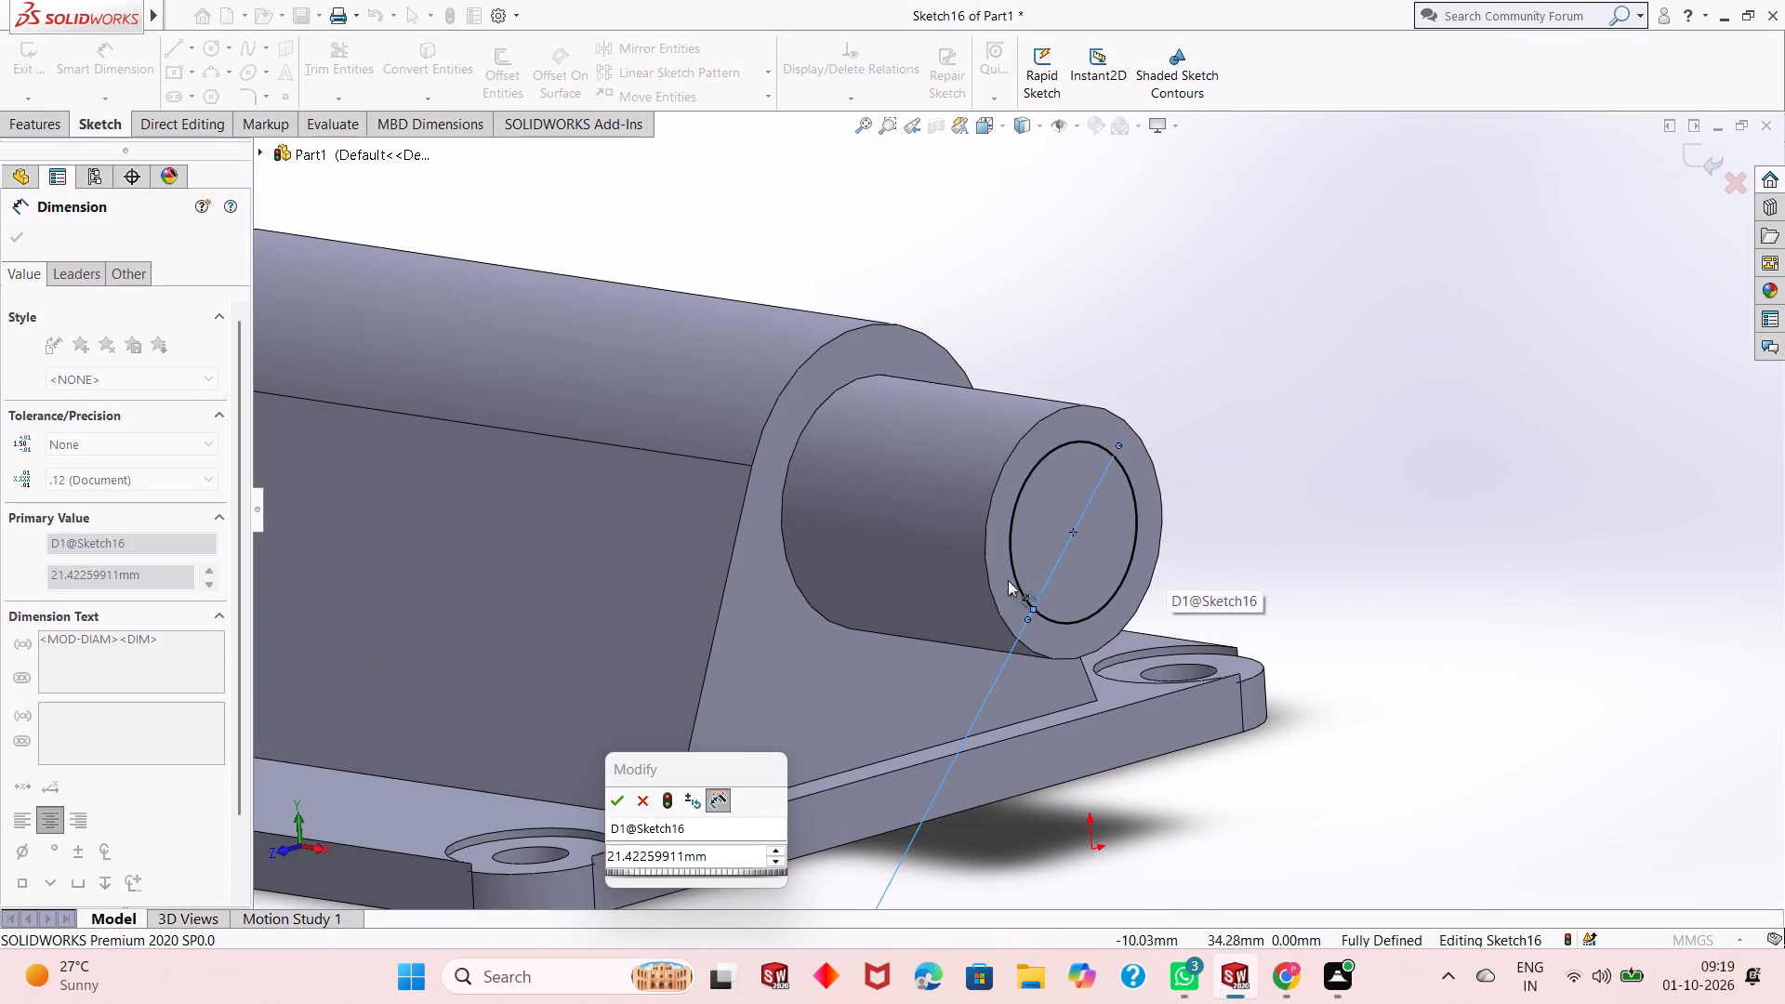
{"action": "scroll", "coordinate": [907, 524], "scroll_direction": "down", "scroll_amount": 2}
{"action": "middle_click_drag", "start_coordinate": [1414, 554], "coordinate": [1401, 561]}
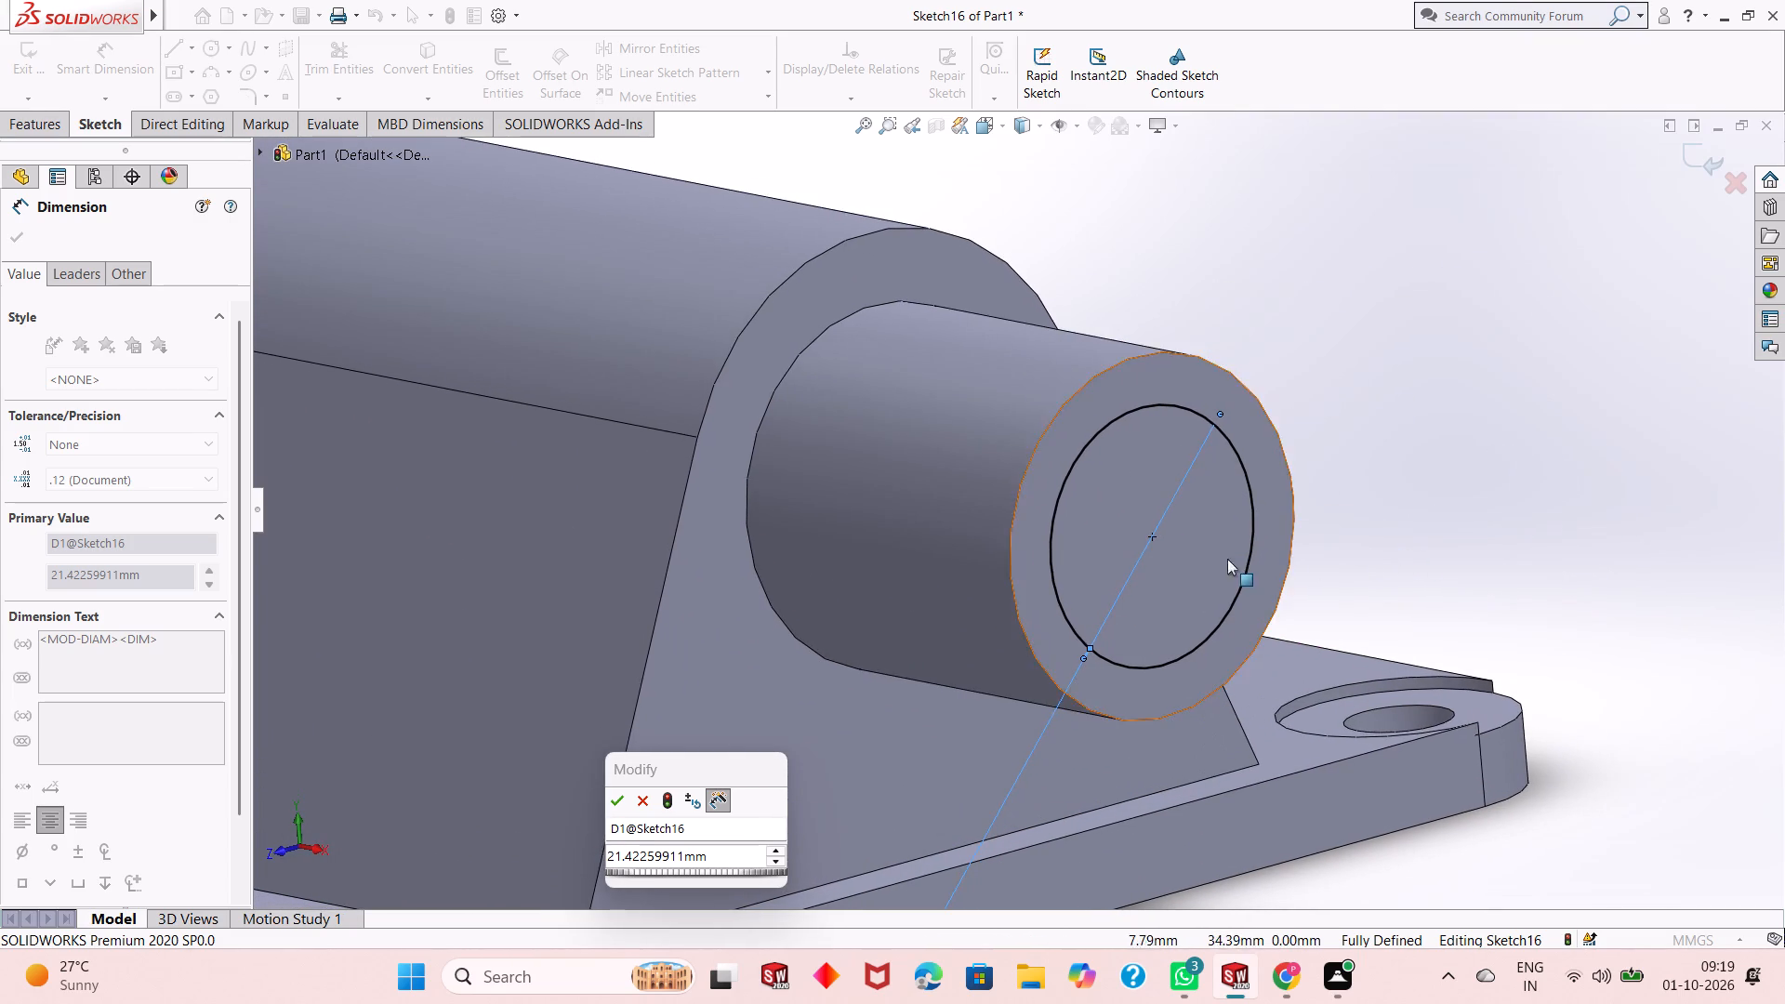
{"action": "scroll", "coordinate": [1067, 508], "scroll_direction": "down", "scroll_amount": 4}
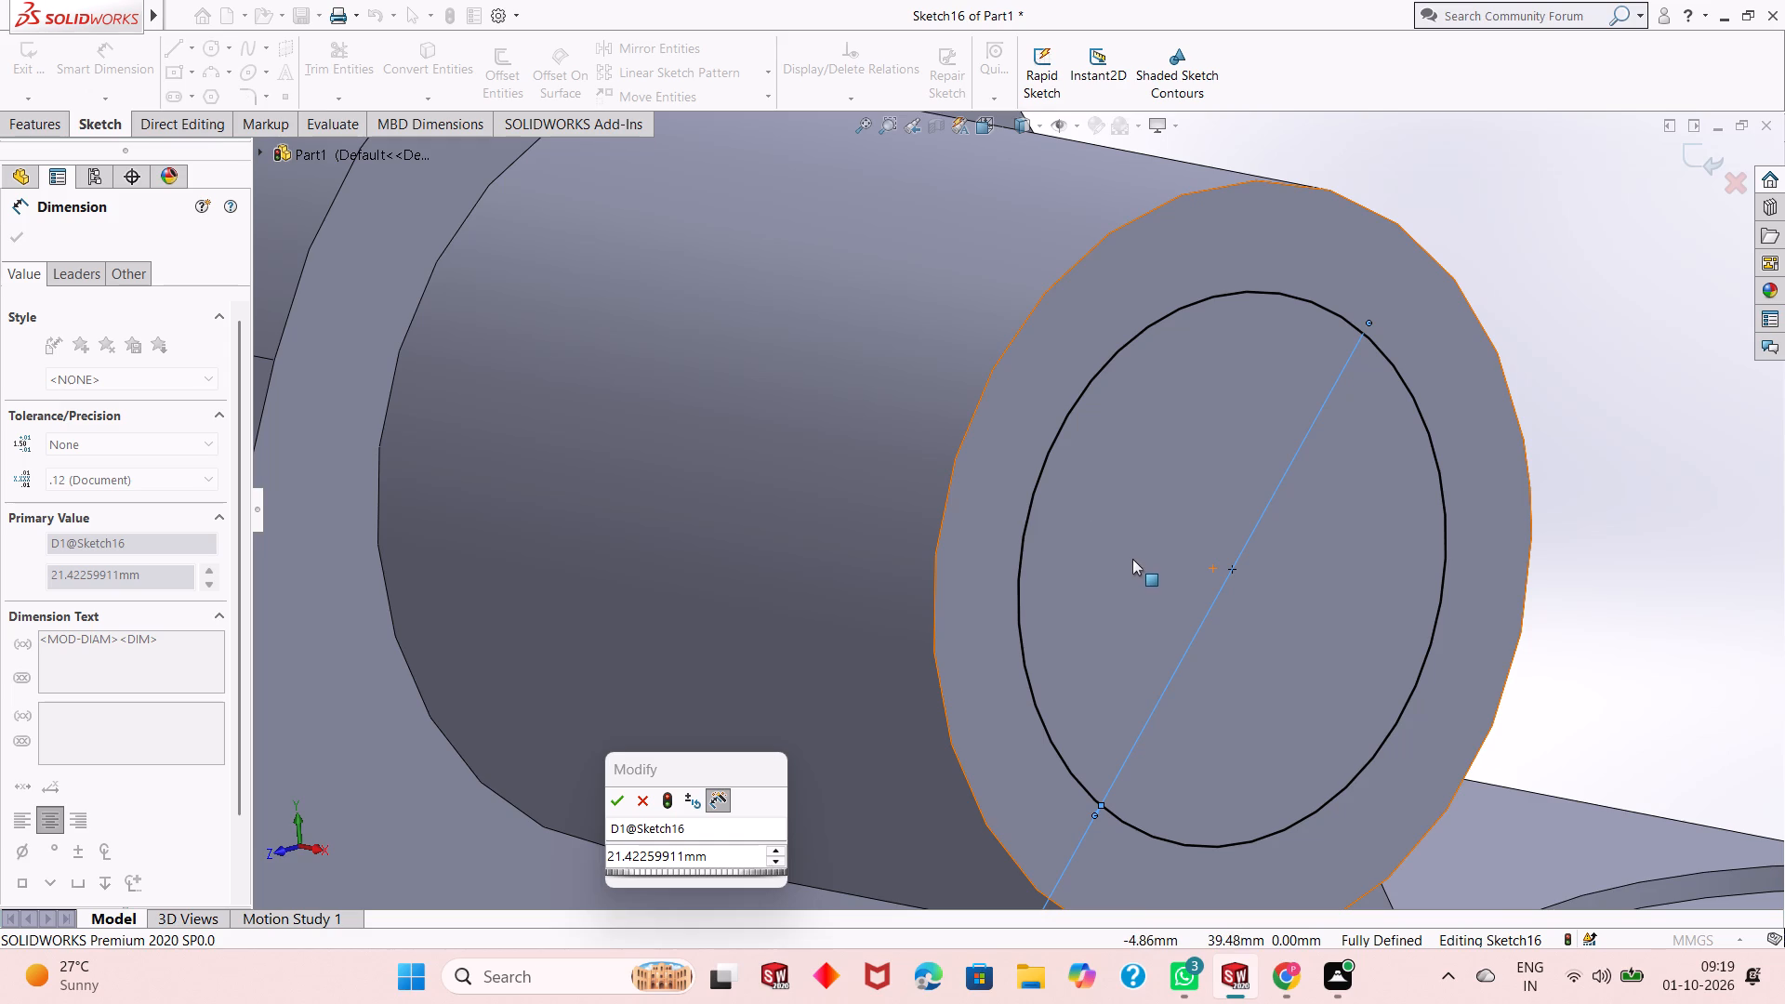
{"action": "scroll", "coordinate": [1132, 561], "scroll_direction": "up", "scroll_amount": 11}
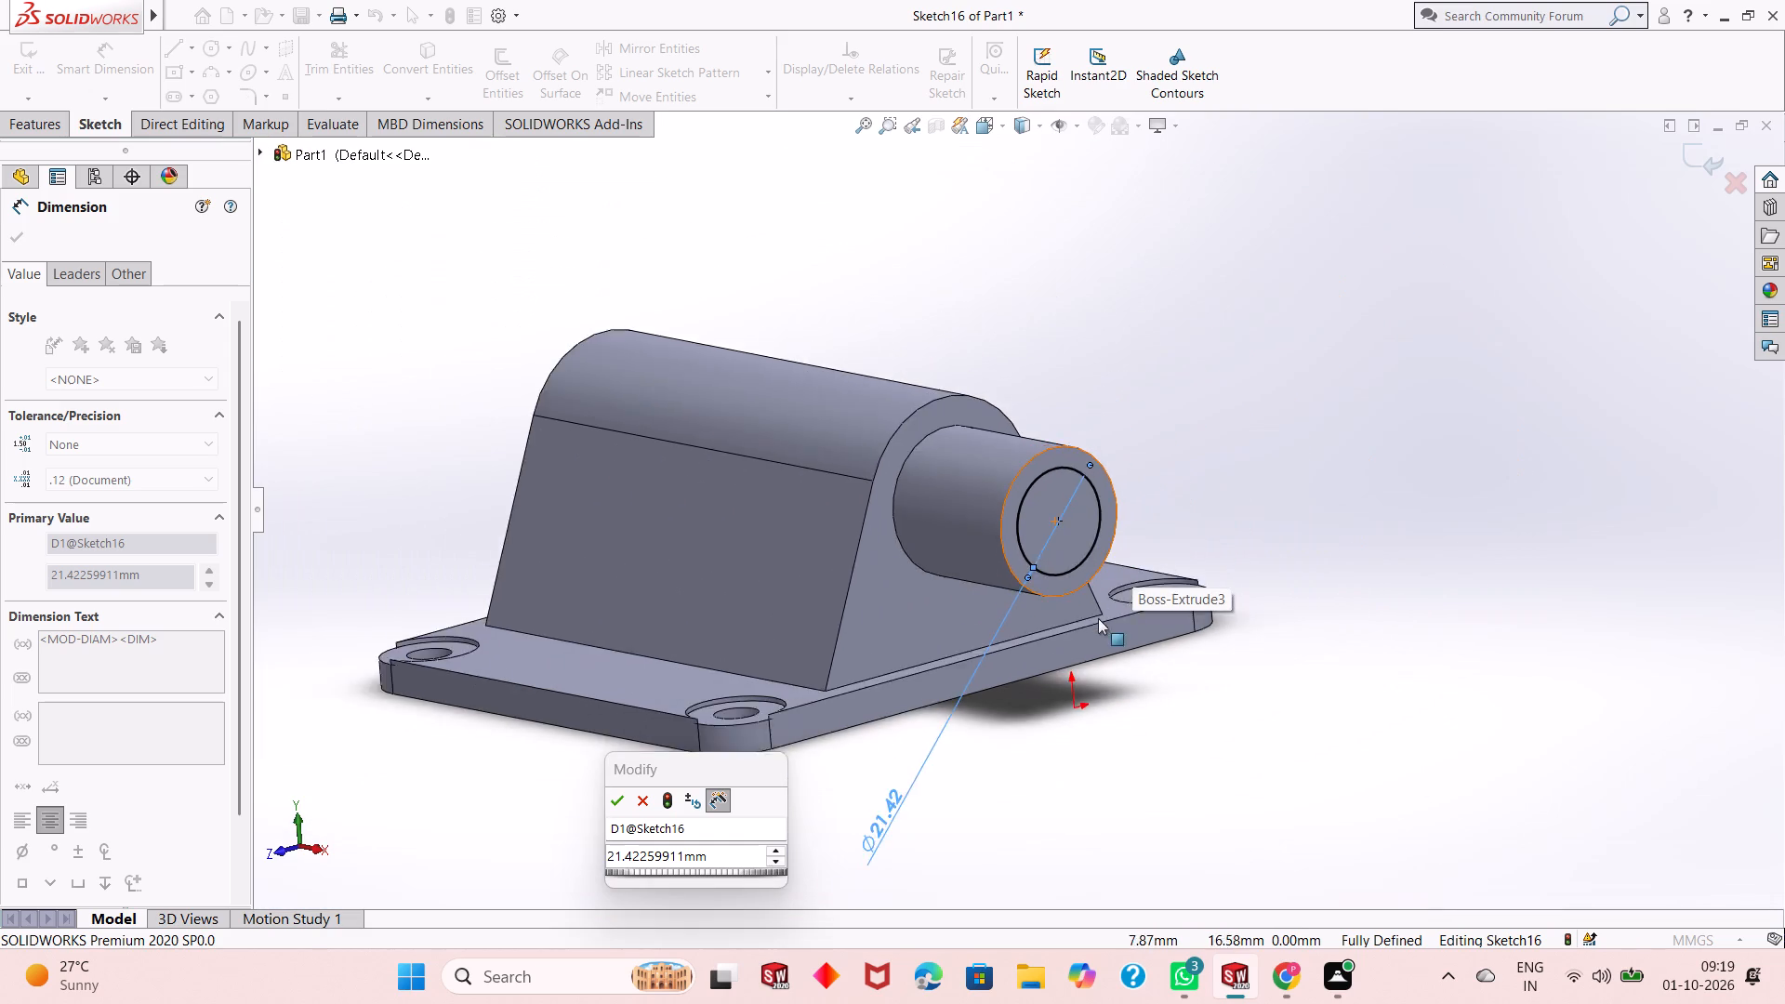
{"action": "scroll", "coordinate": [1098, 618], "scroll_direction": "up", "scroll_amount": 1}
{"action": "middle_click", "coordinate": [1083, 682]}
{"action": "key", "text": "ctrl+8"}
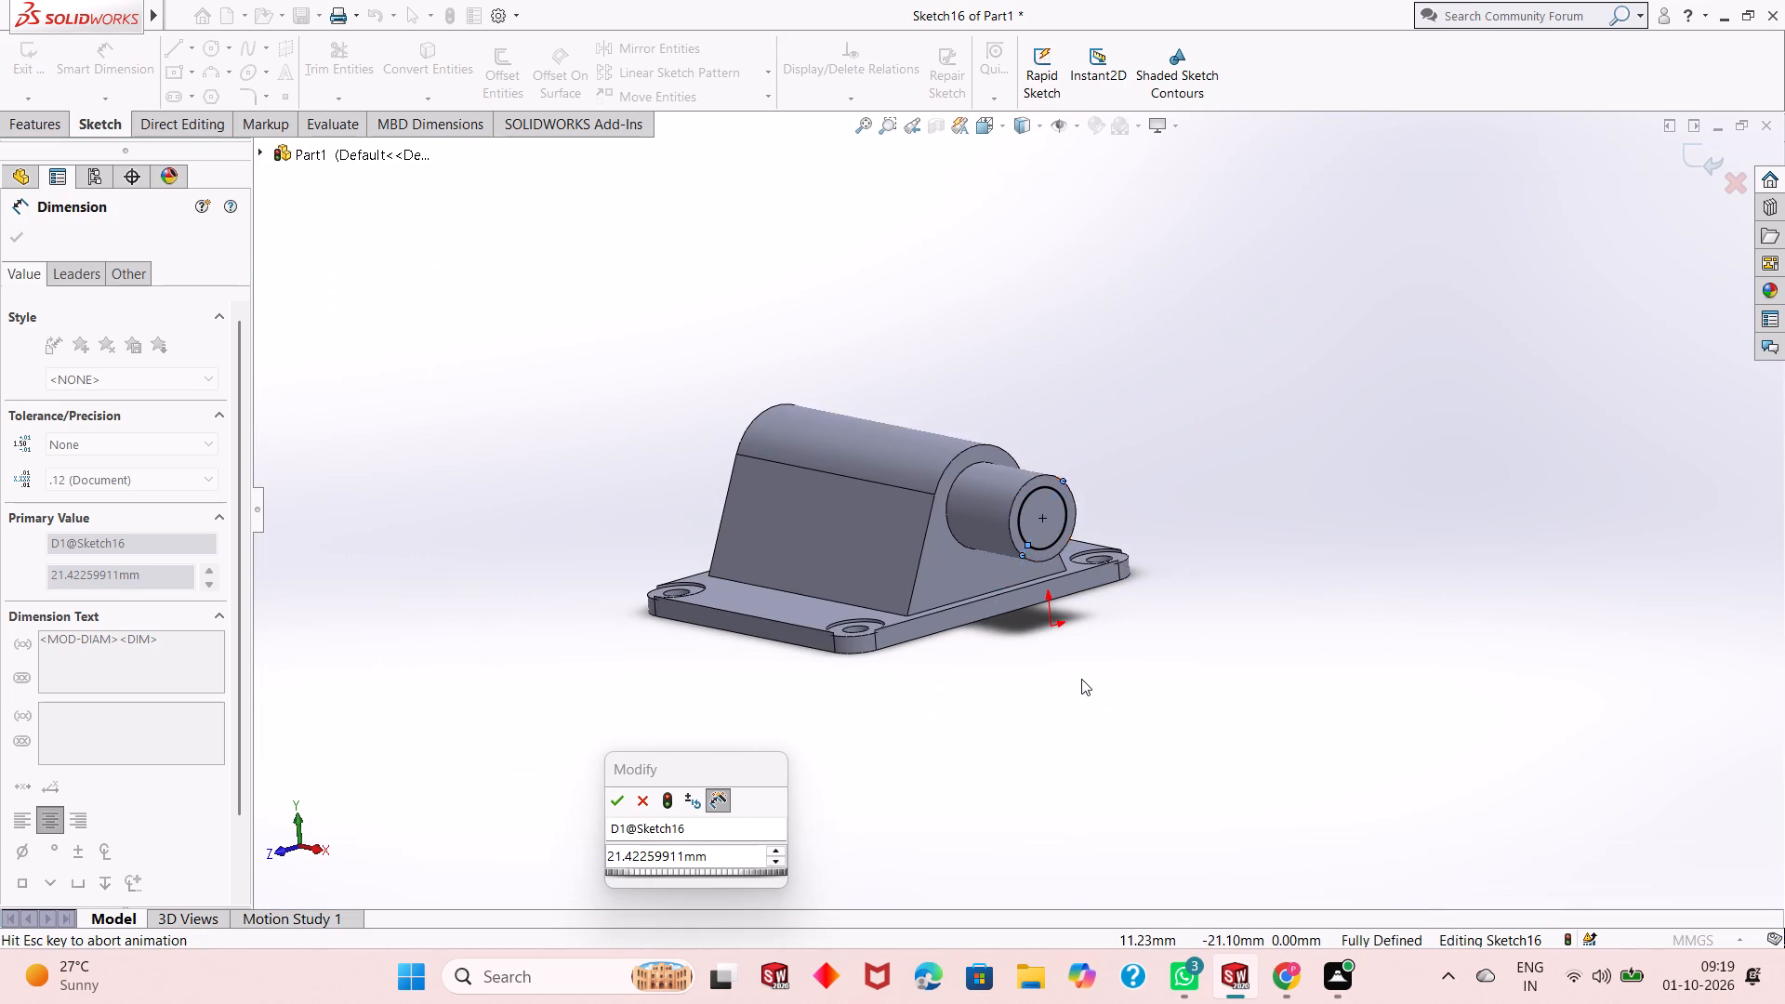
{"action": "scroll", "coordinate": [855, 645], "scroll_direction": "up", "scroll_amount": 1}
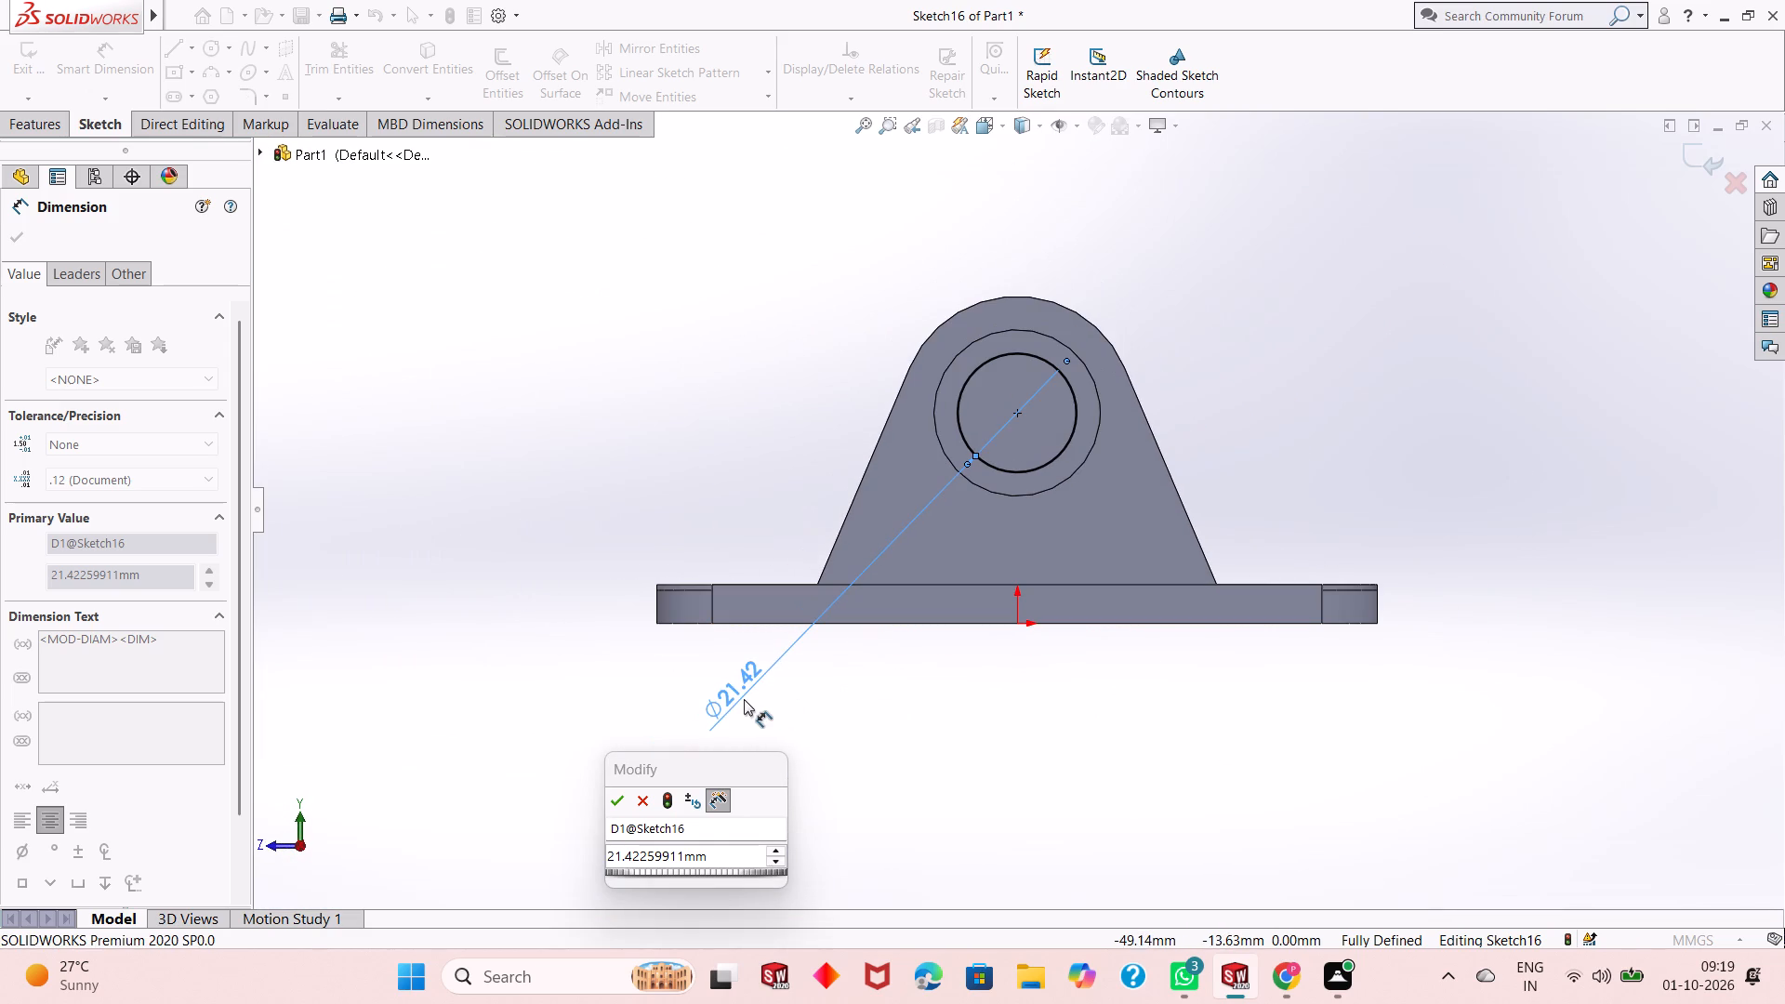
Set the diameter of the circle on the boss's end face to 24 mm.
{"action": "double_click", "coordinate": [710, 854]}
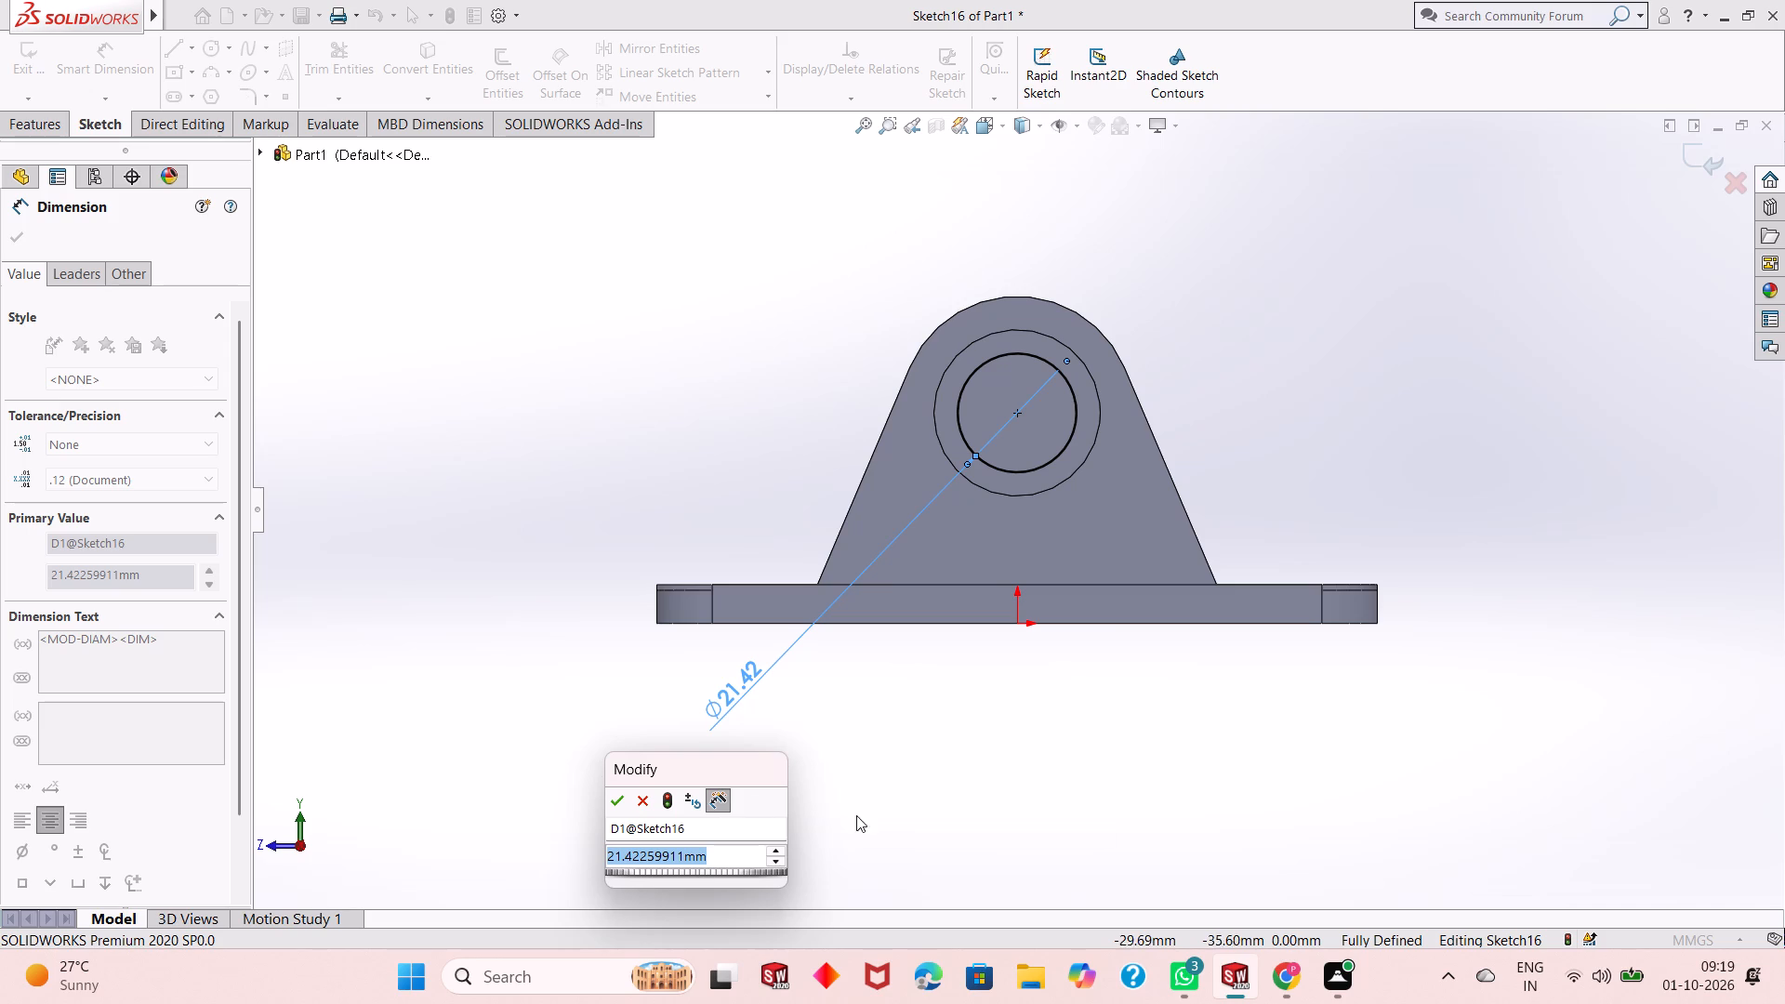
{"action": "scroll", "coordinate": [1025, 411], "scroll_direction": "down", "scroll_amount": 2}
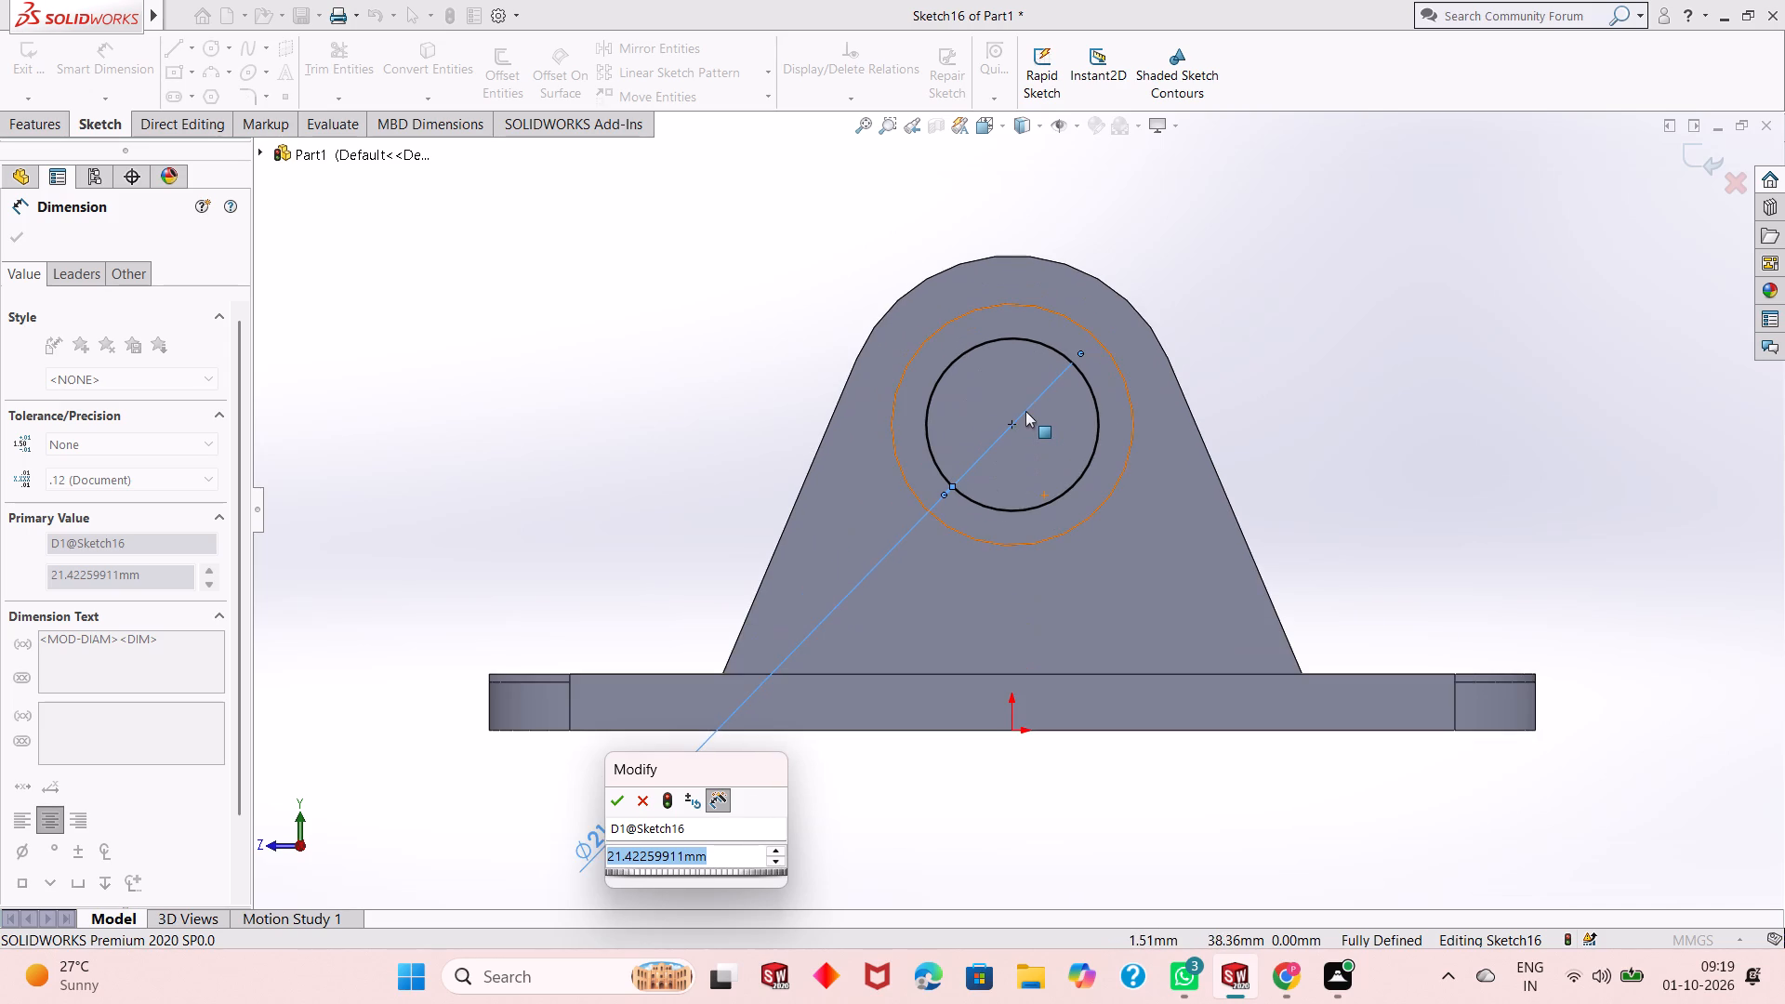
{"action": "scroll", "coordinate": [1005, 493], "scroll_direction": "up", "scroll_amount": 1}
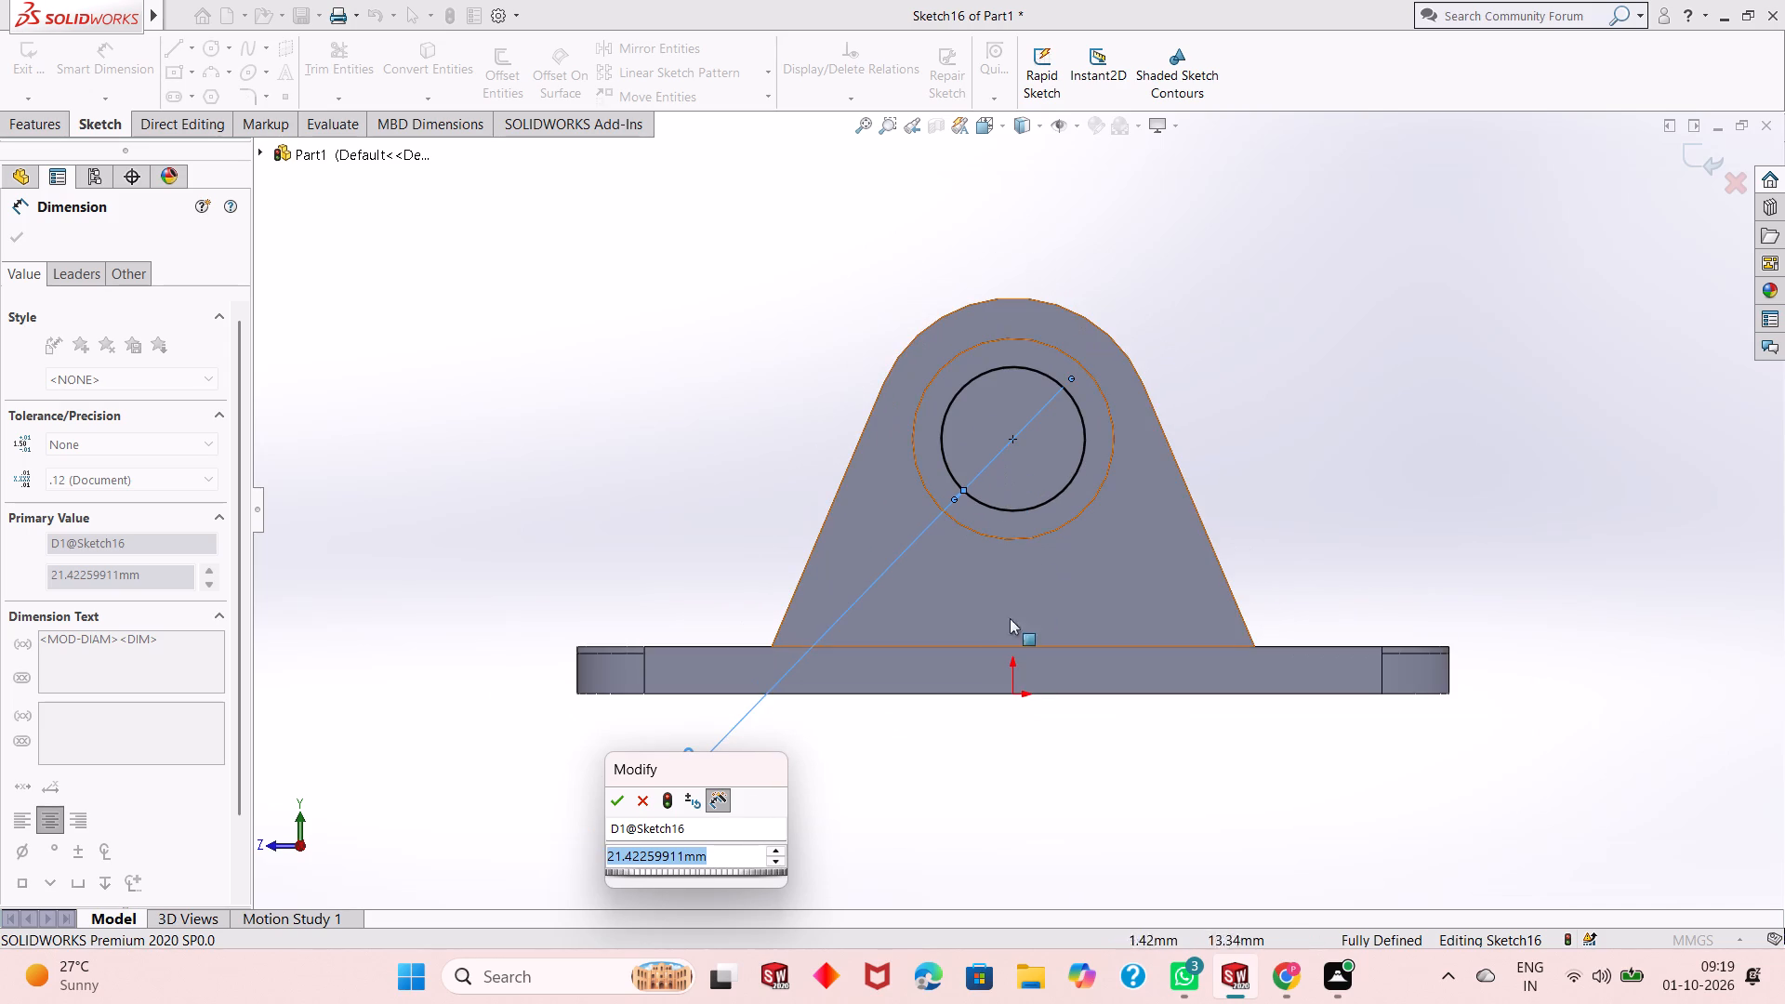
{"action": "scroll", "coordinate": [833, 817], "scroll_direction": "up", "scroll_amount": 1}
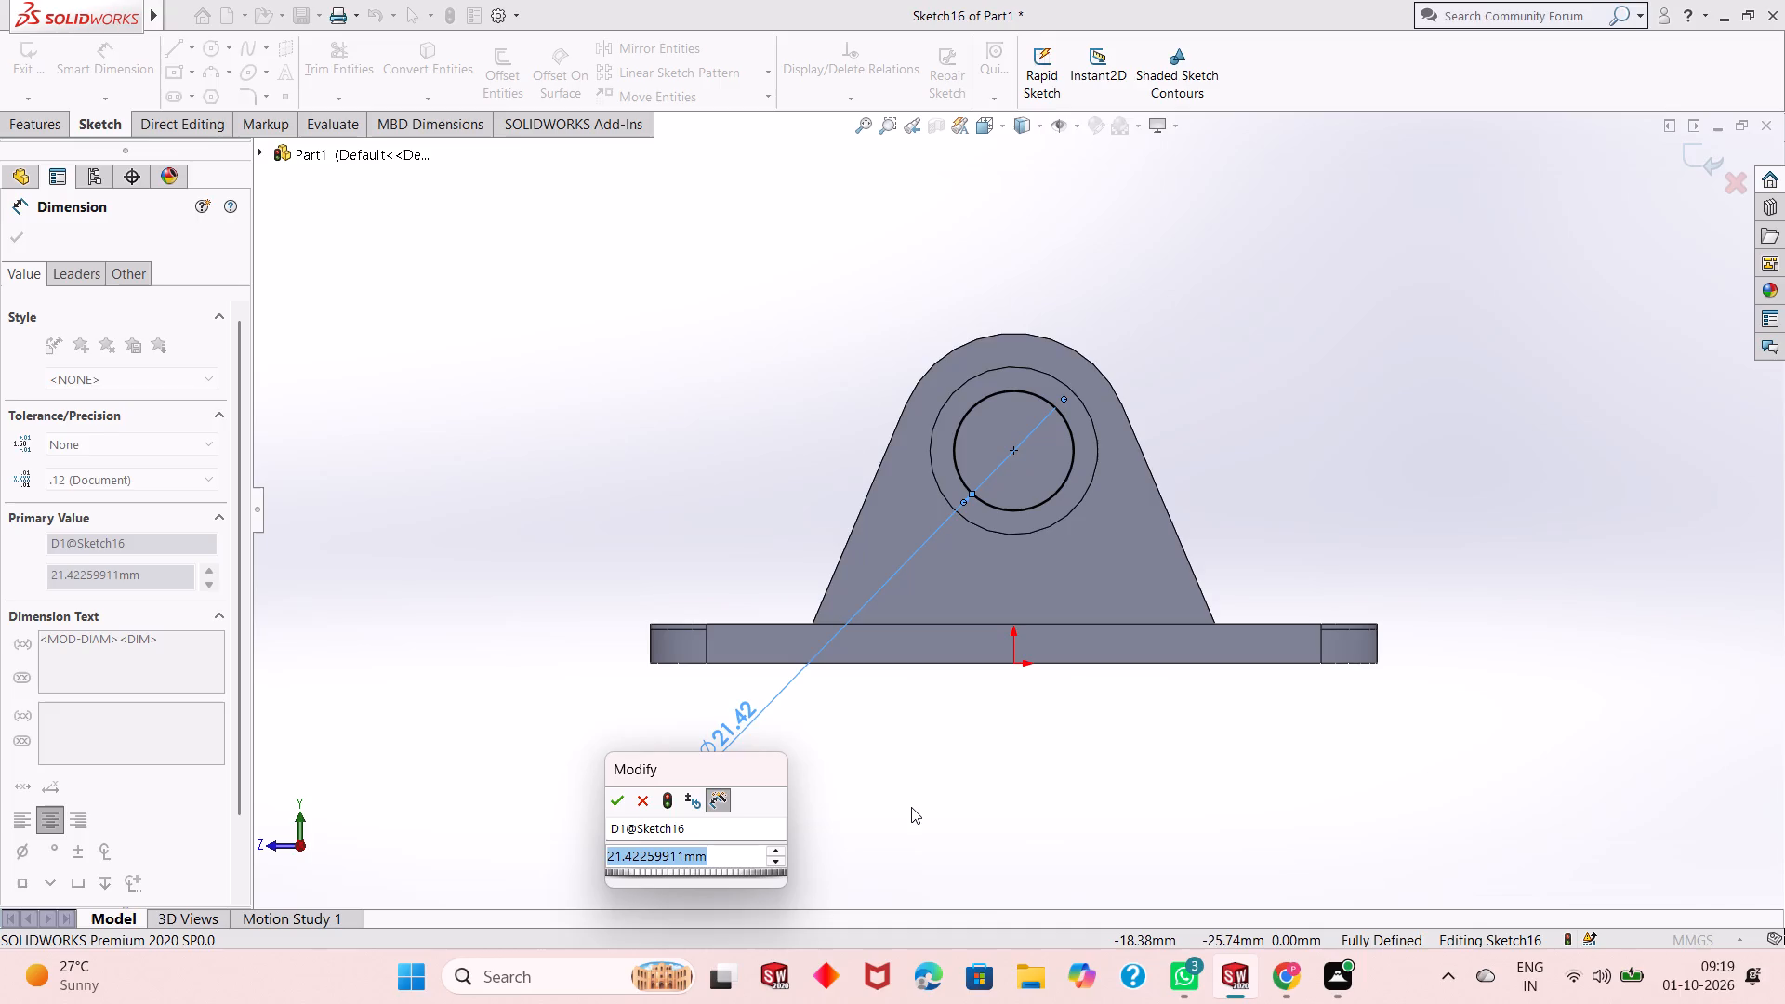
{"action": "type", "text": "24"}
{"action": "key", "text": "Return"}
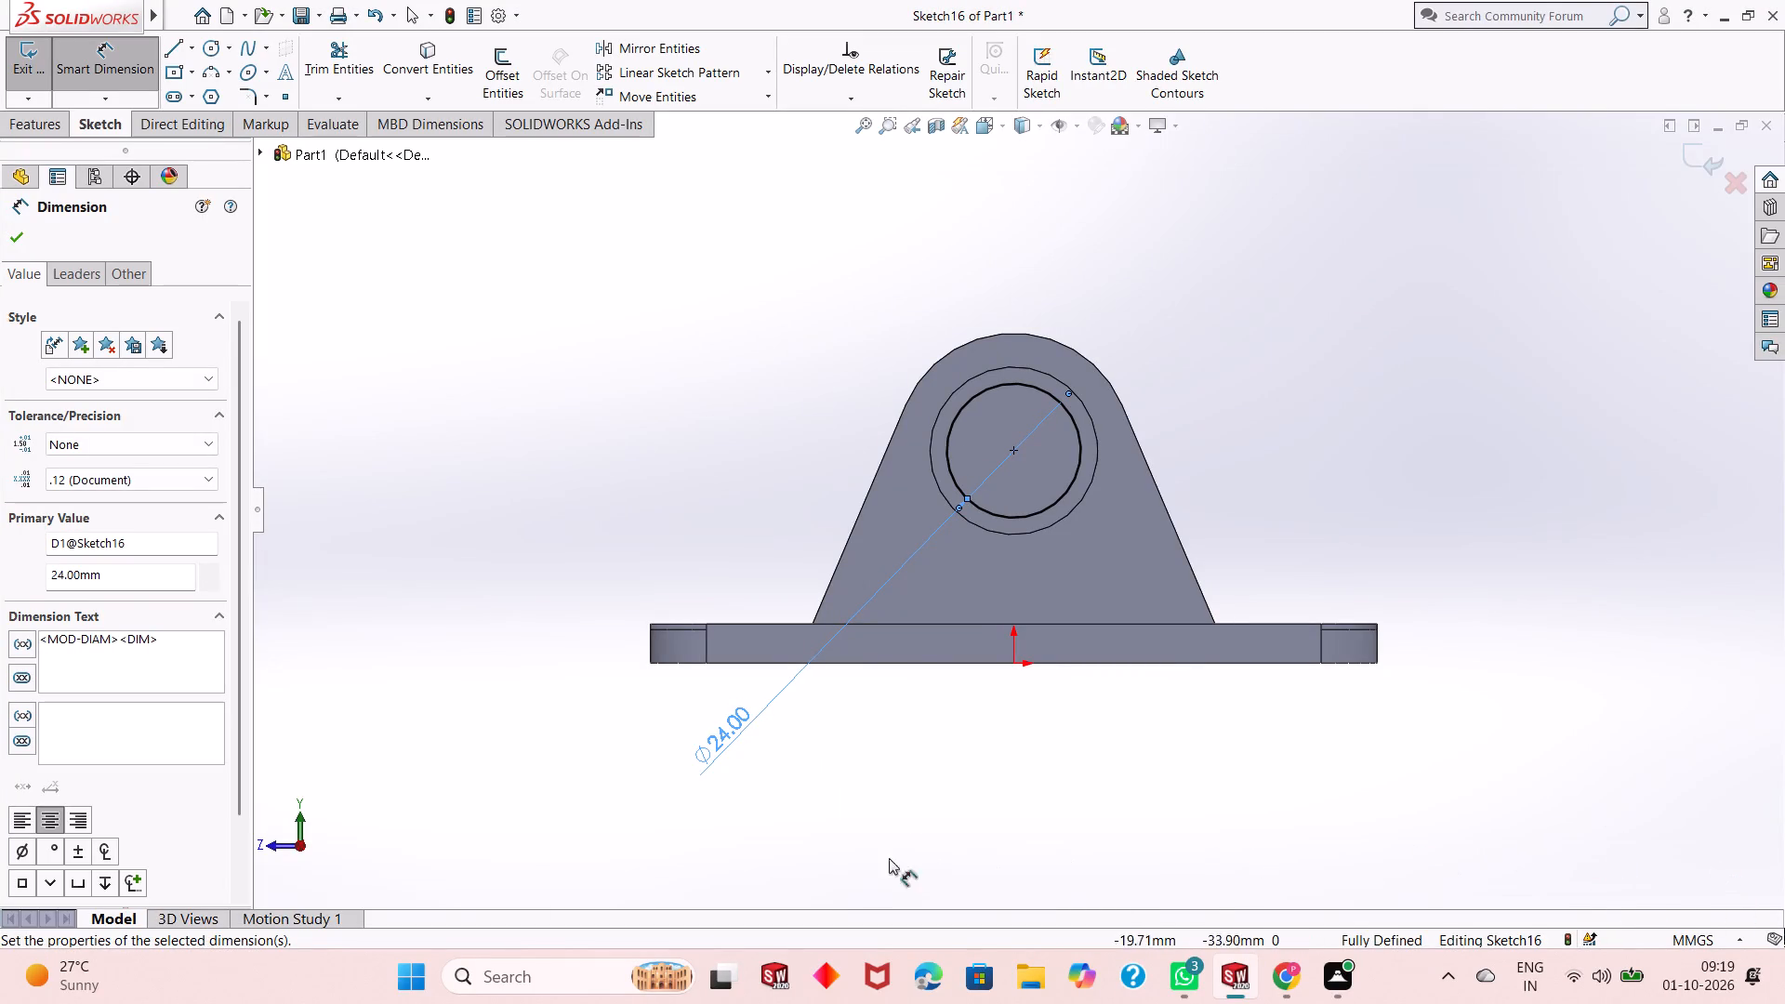
Set the diameter of the circle on the boss's end face to 18 mm and finish dimensioning.
{"action": "double_click", "coordinate": [719, 735]}
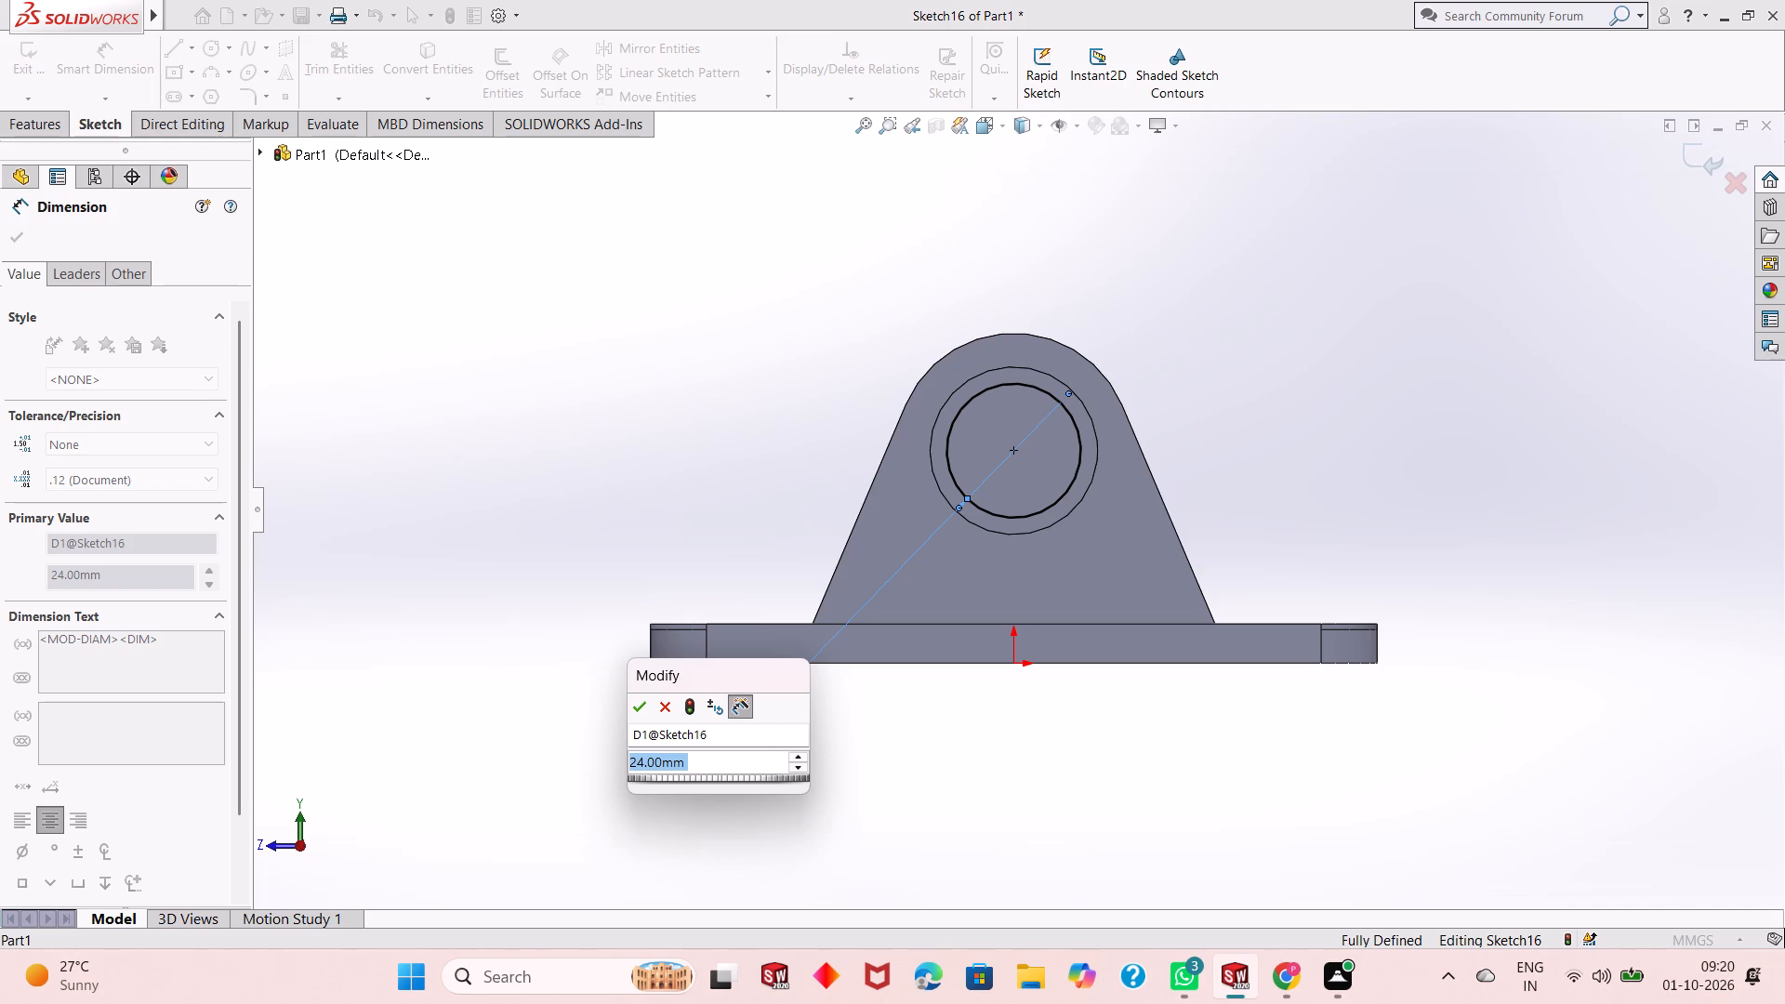
{"action": "type", "text": "18"}
{"action": "key", "text": "Return"}
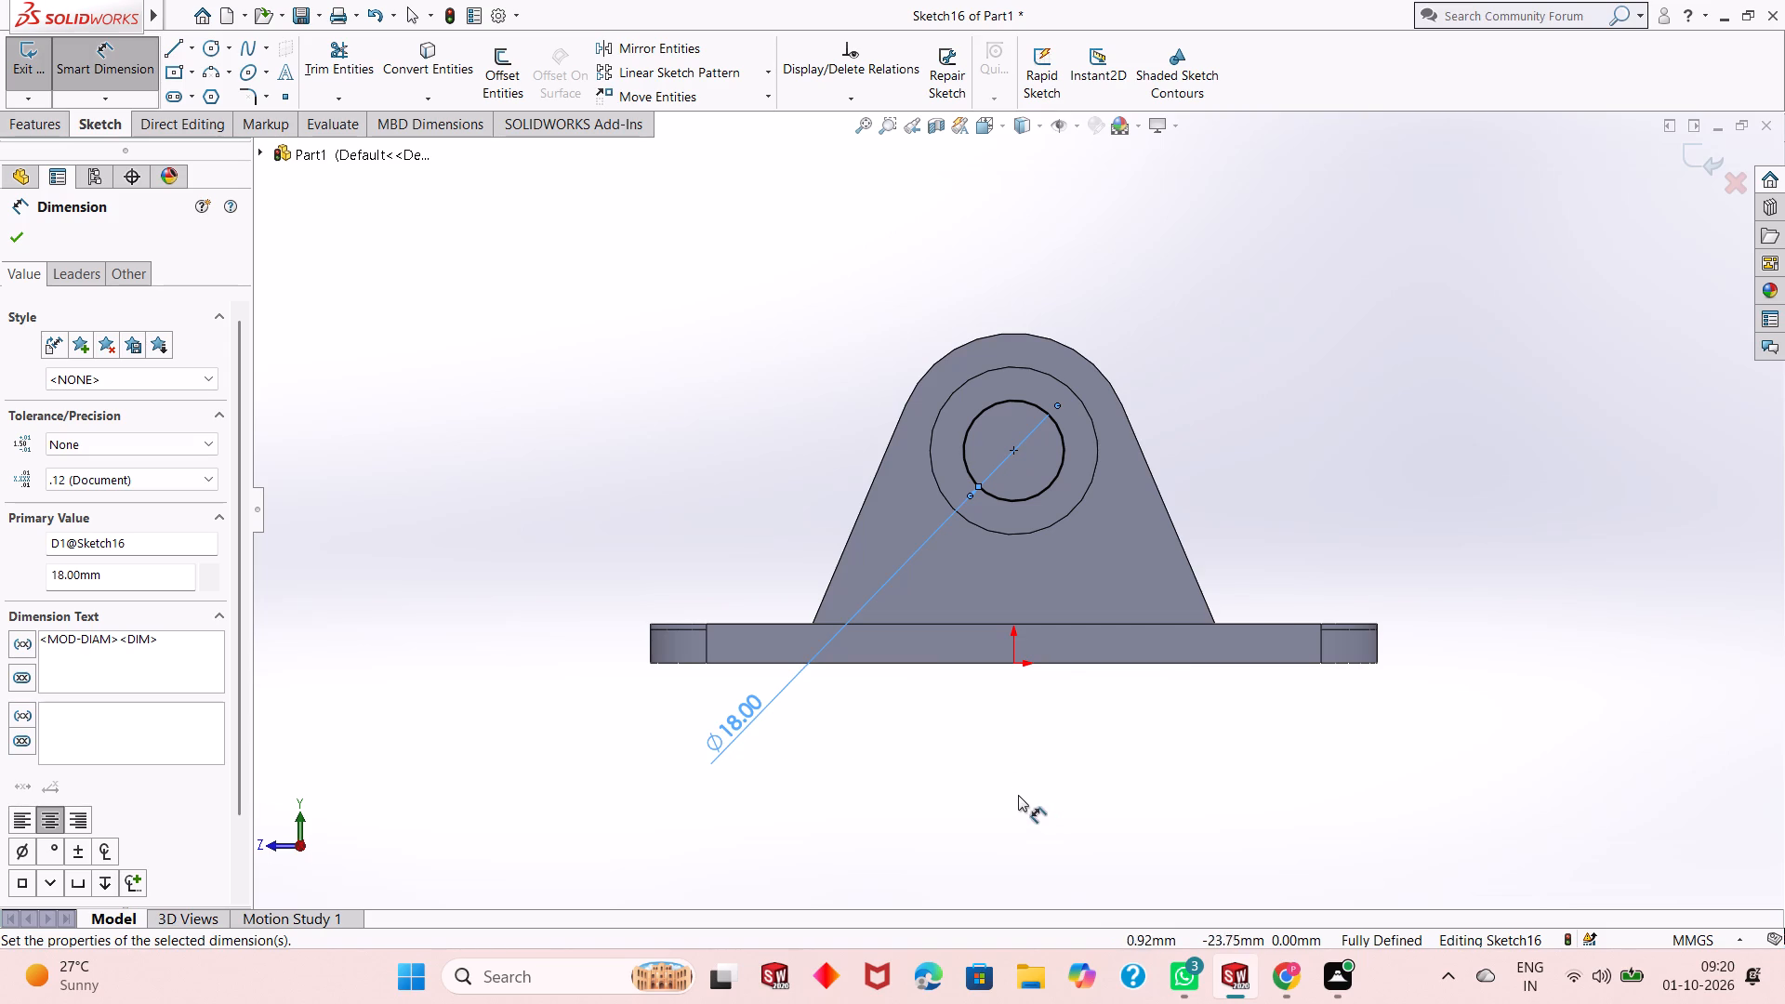
{"action": "middle_click_drag", "start_coordinate": [993, 779], "coordinate": [1030, 784]}
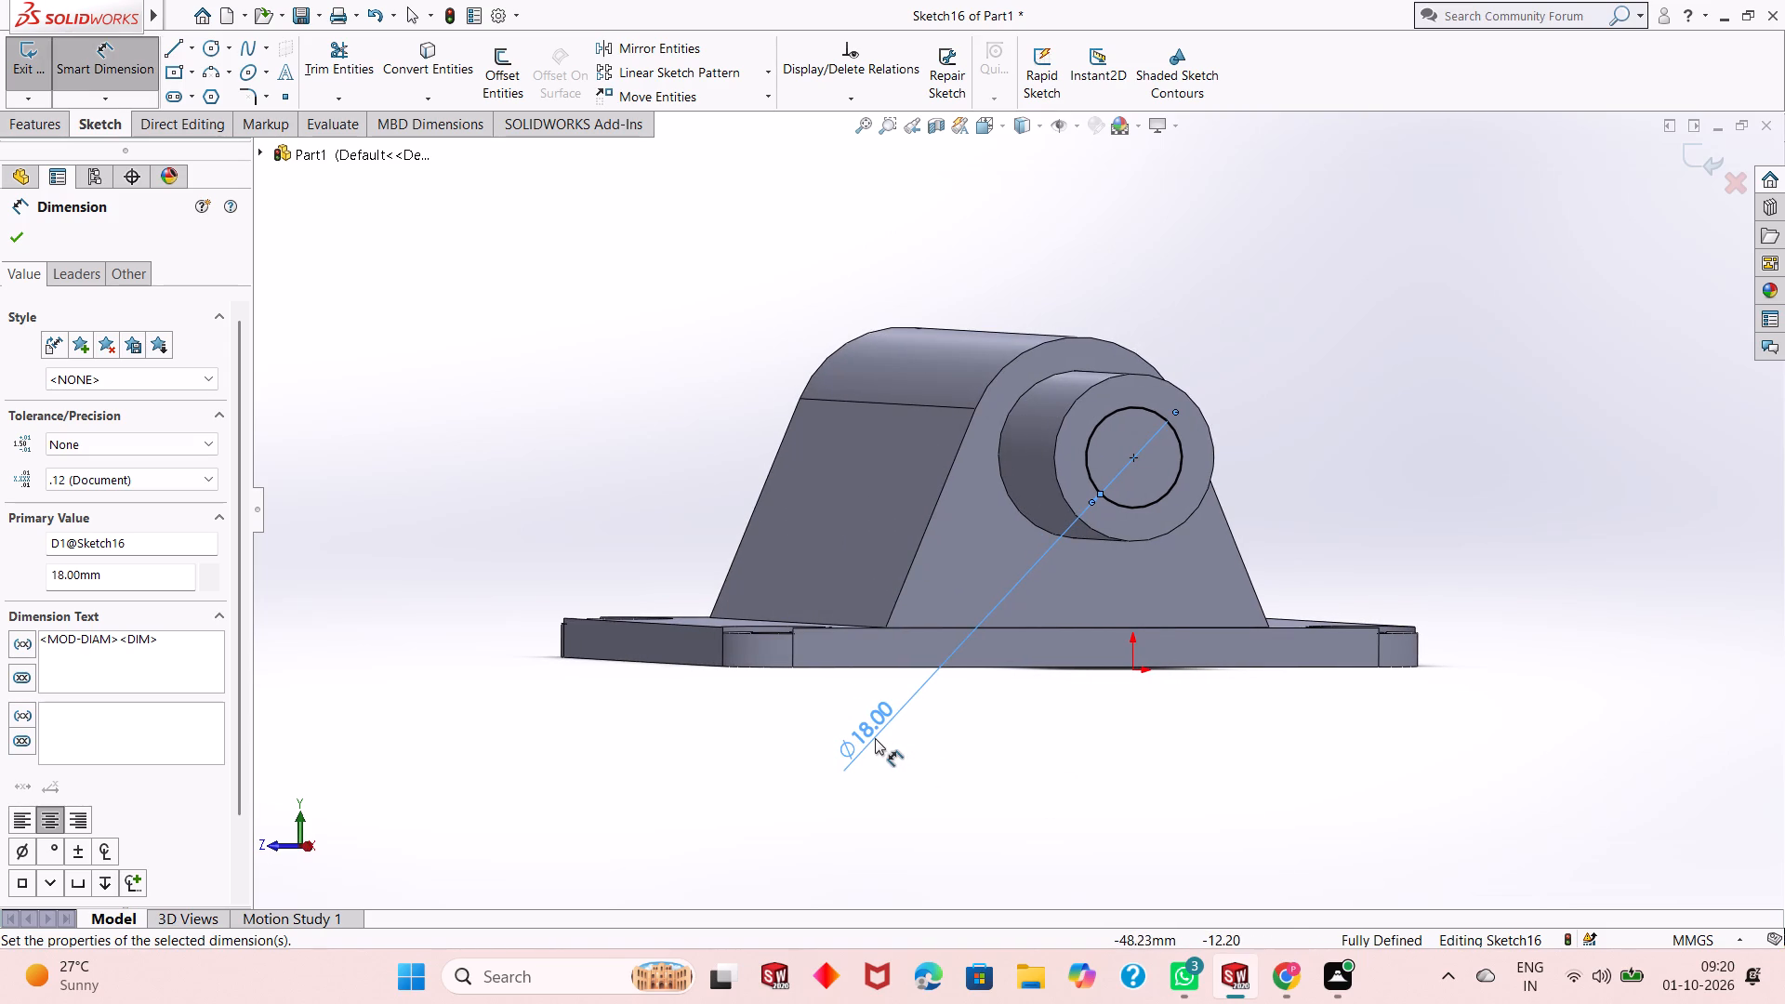
{"action": "double_click", "coordinate": [869, 739]}
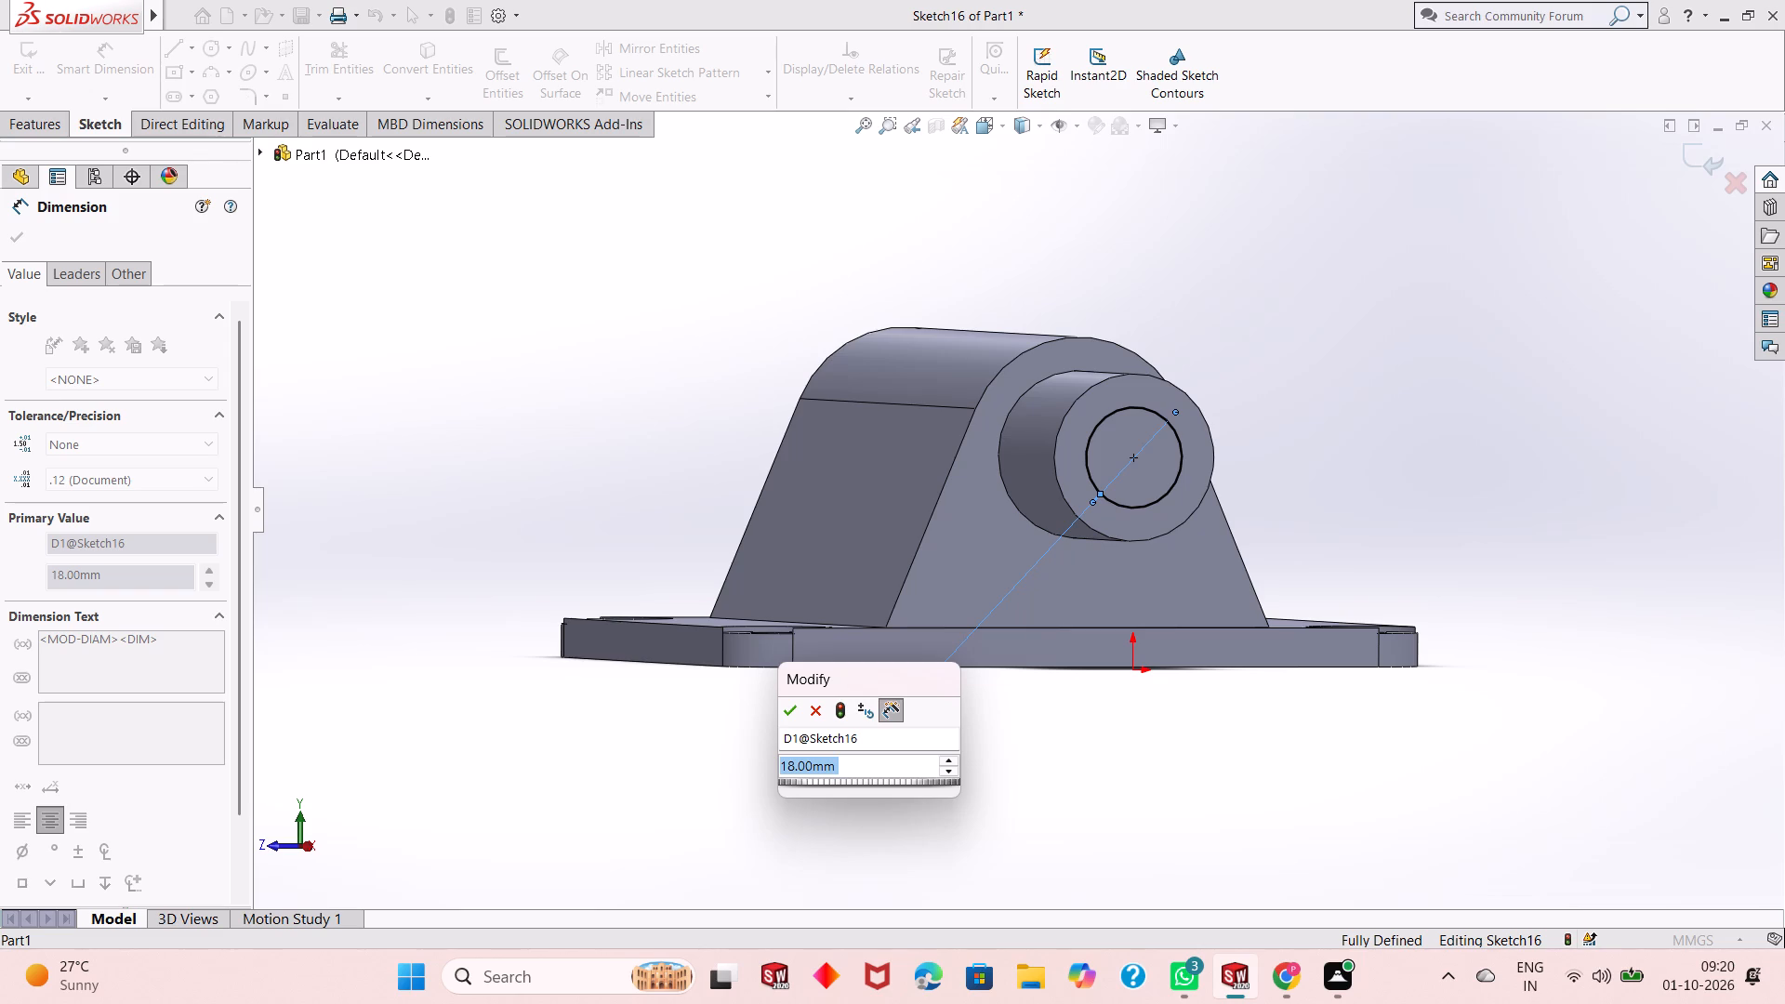
{"action": "left_click", "coordinate": [792, 713]}
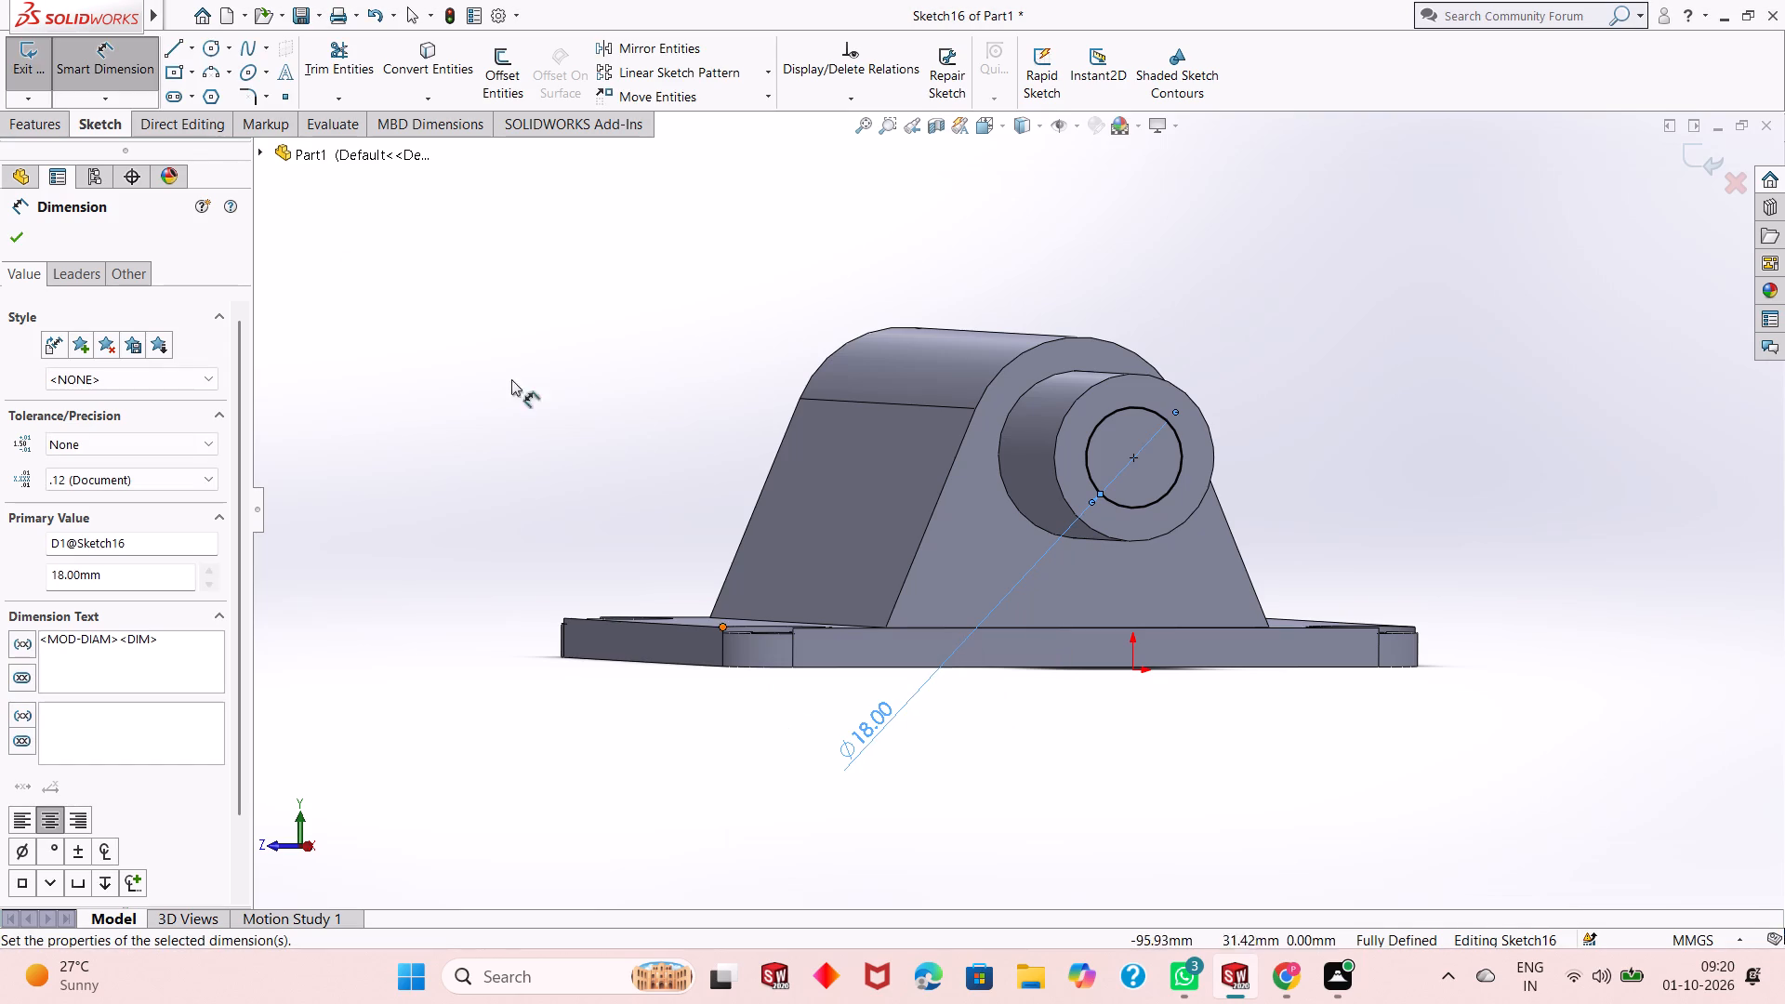
{"action": "left_click", "coordinate": [19, 246]}
Cut-extrude the 18 mm circle into the boss as a blind hole 15 mm deep.
{"action": "left_click", "coordinate": [42, 125]}
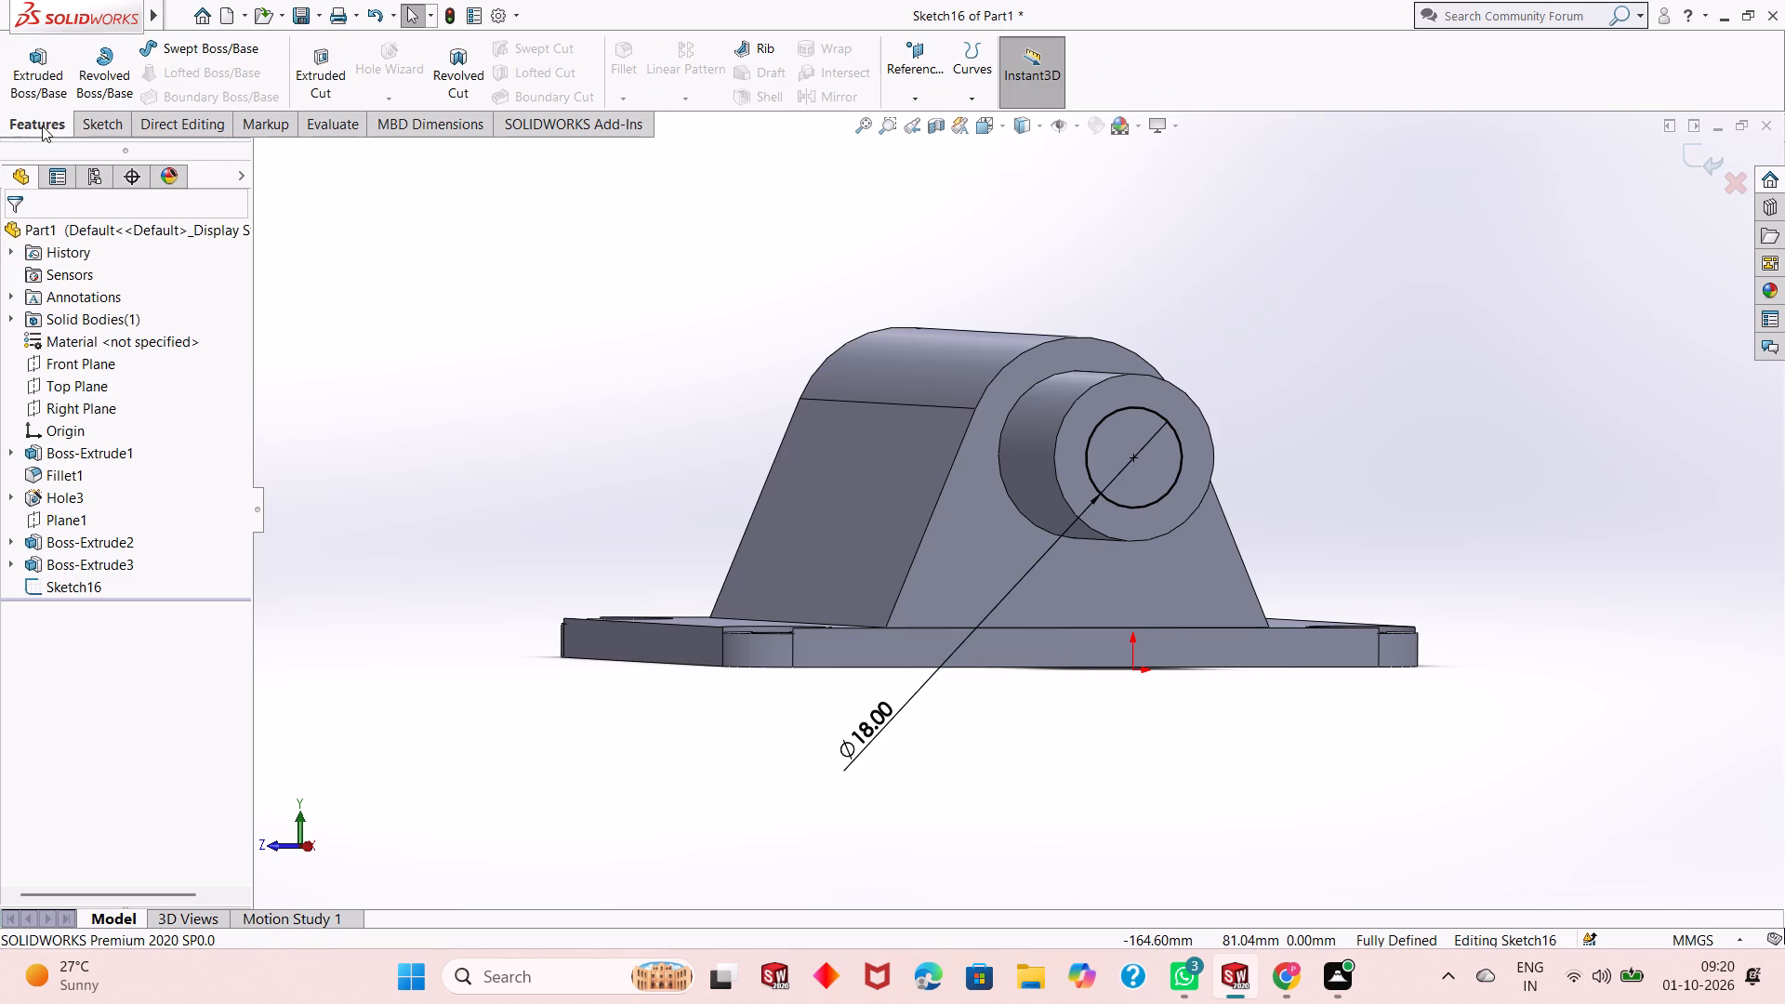
{"action": "left_click", "coordinate": [297, 81]}
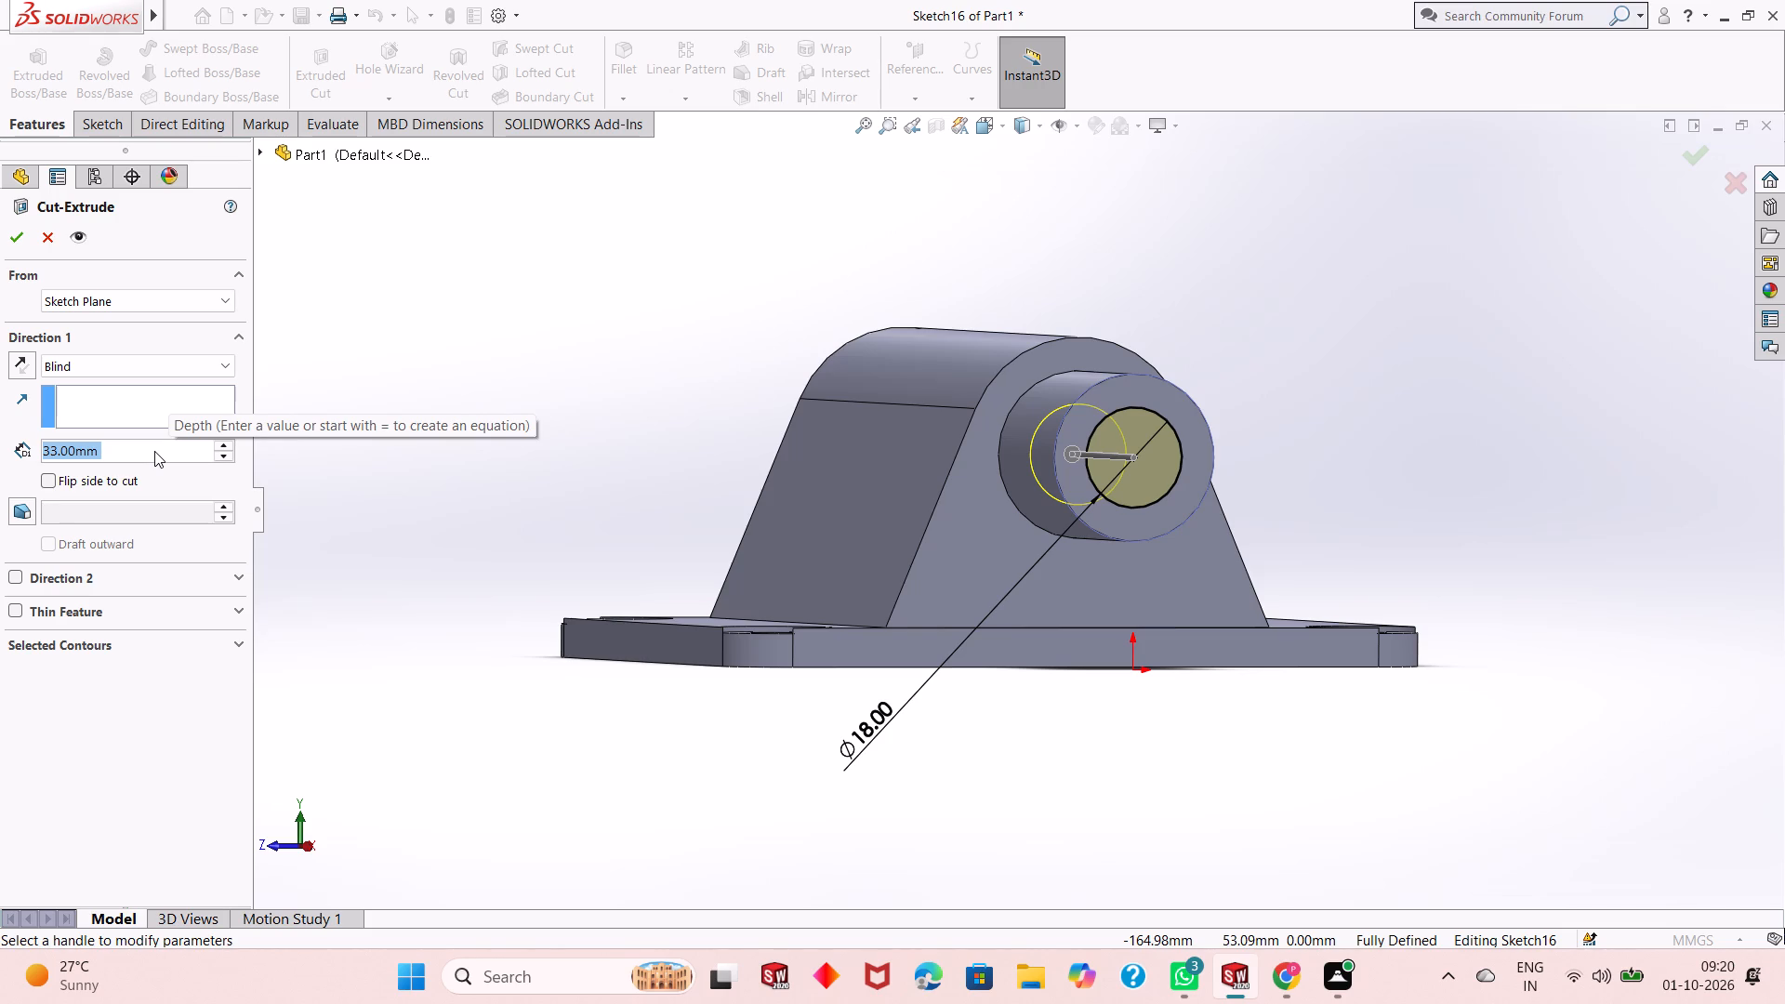
{"action": "type", "text": "15"}
{"action": "key", "text": "Return"}
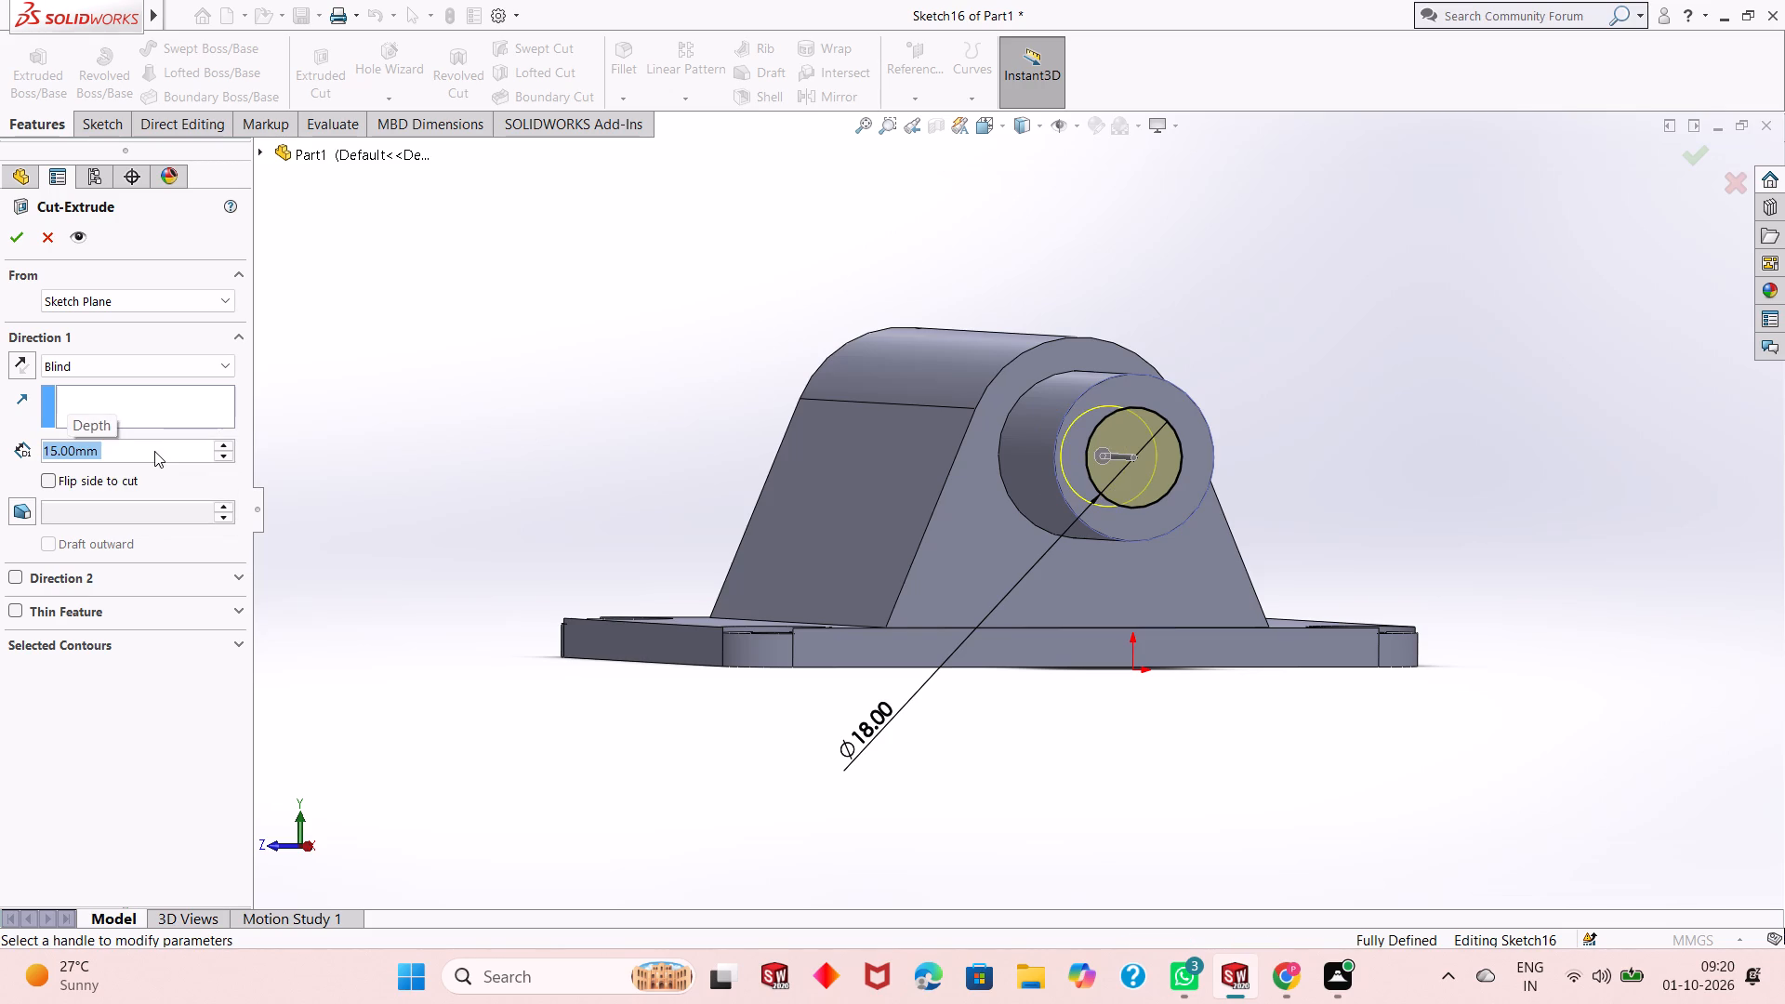
{"action": "left_click", "coordinate": [18, 234]}
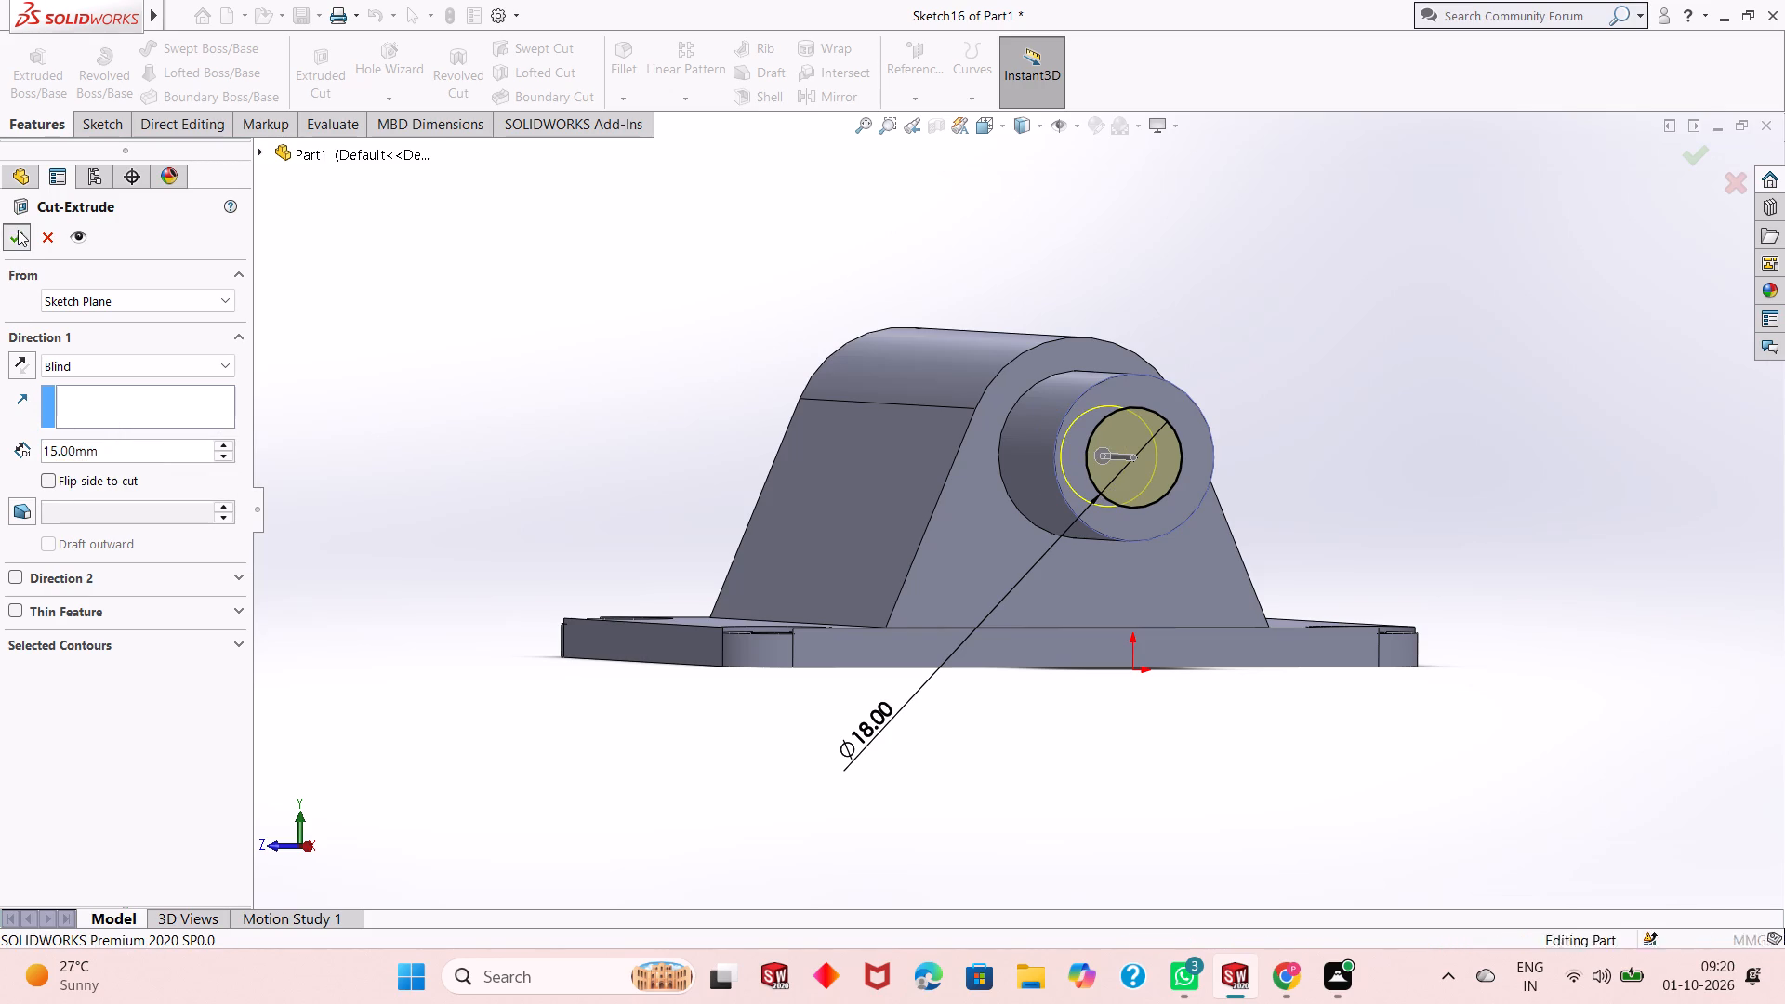
{"action": "left_click", "coordinate": [650, 493]}
Examine the blind hole in the boss's end from several angles and close up.
{"action": "middle_click_drag", "start_coordinate": [795, 522], "coordinate": [809, 522]}
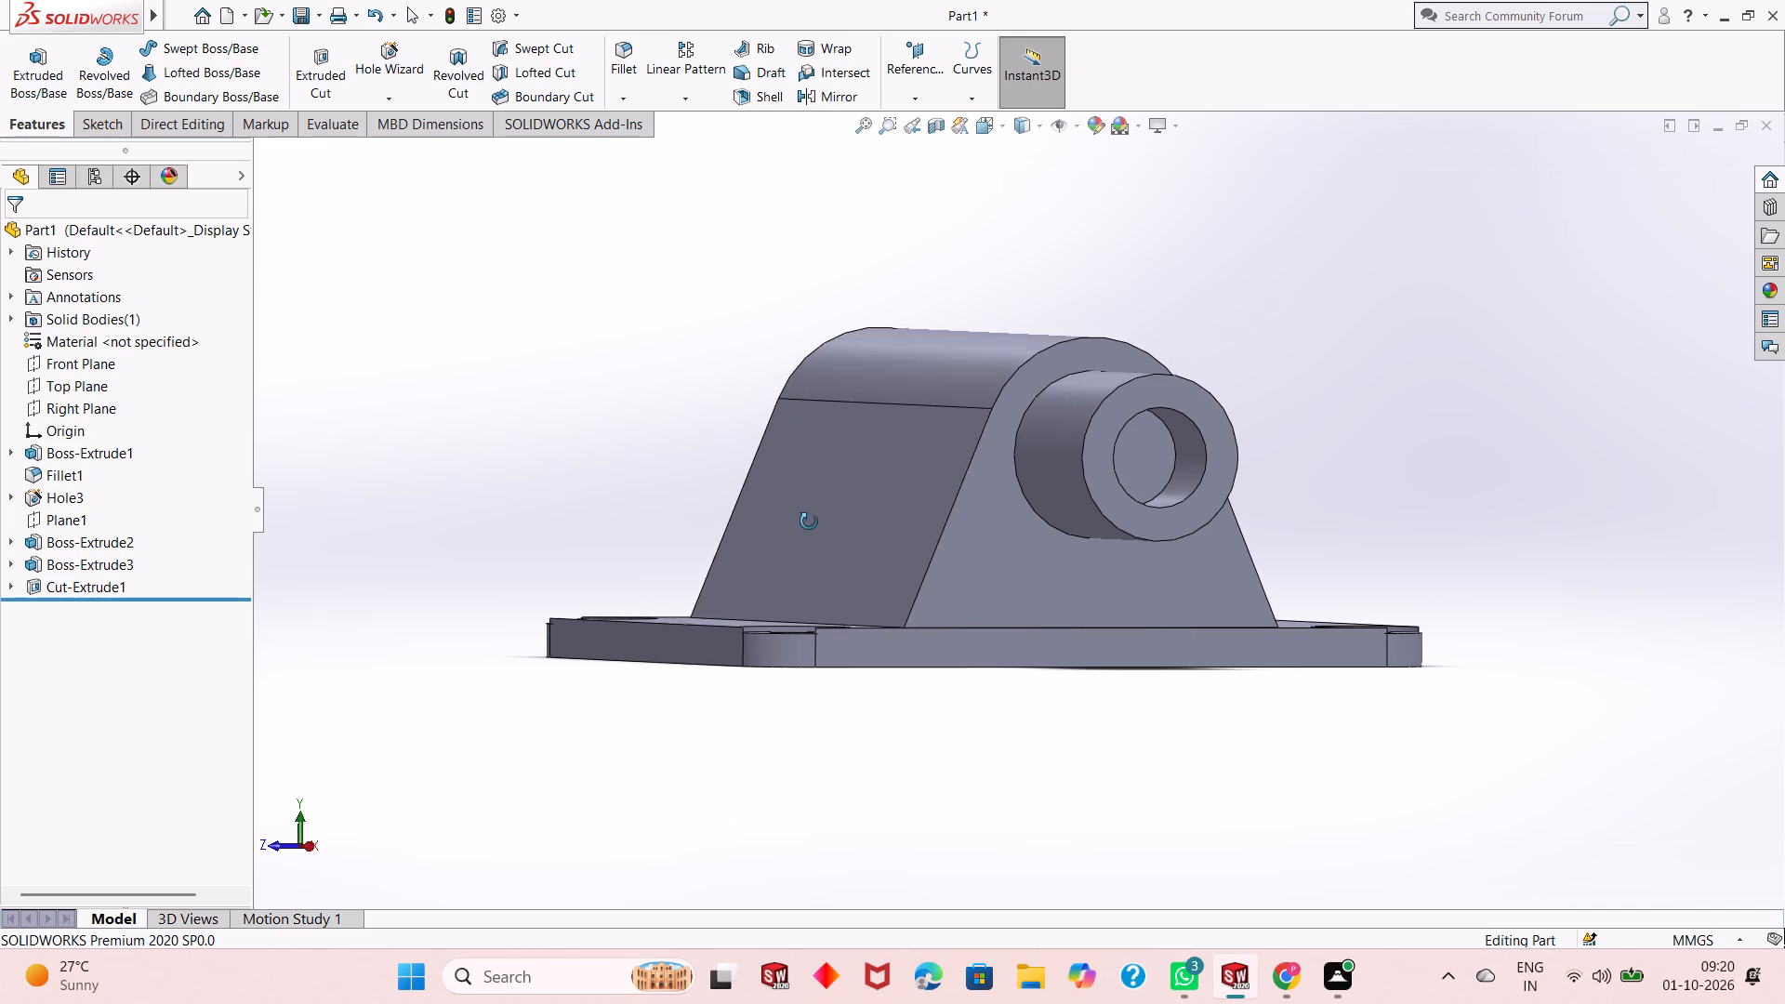
{"action": "middle_click_drag", "start_coordinate": [809, 522], "coordinate": [793, 588]}
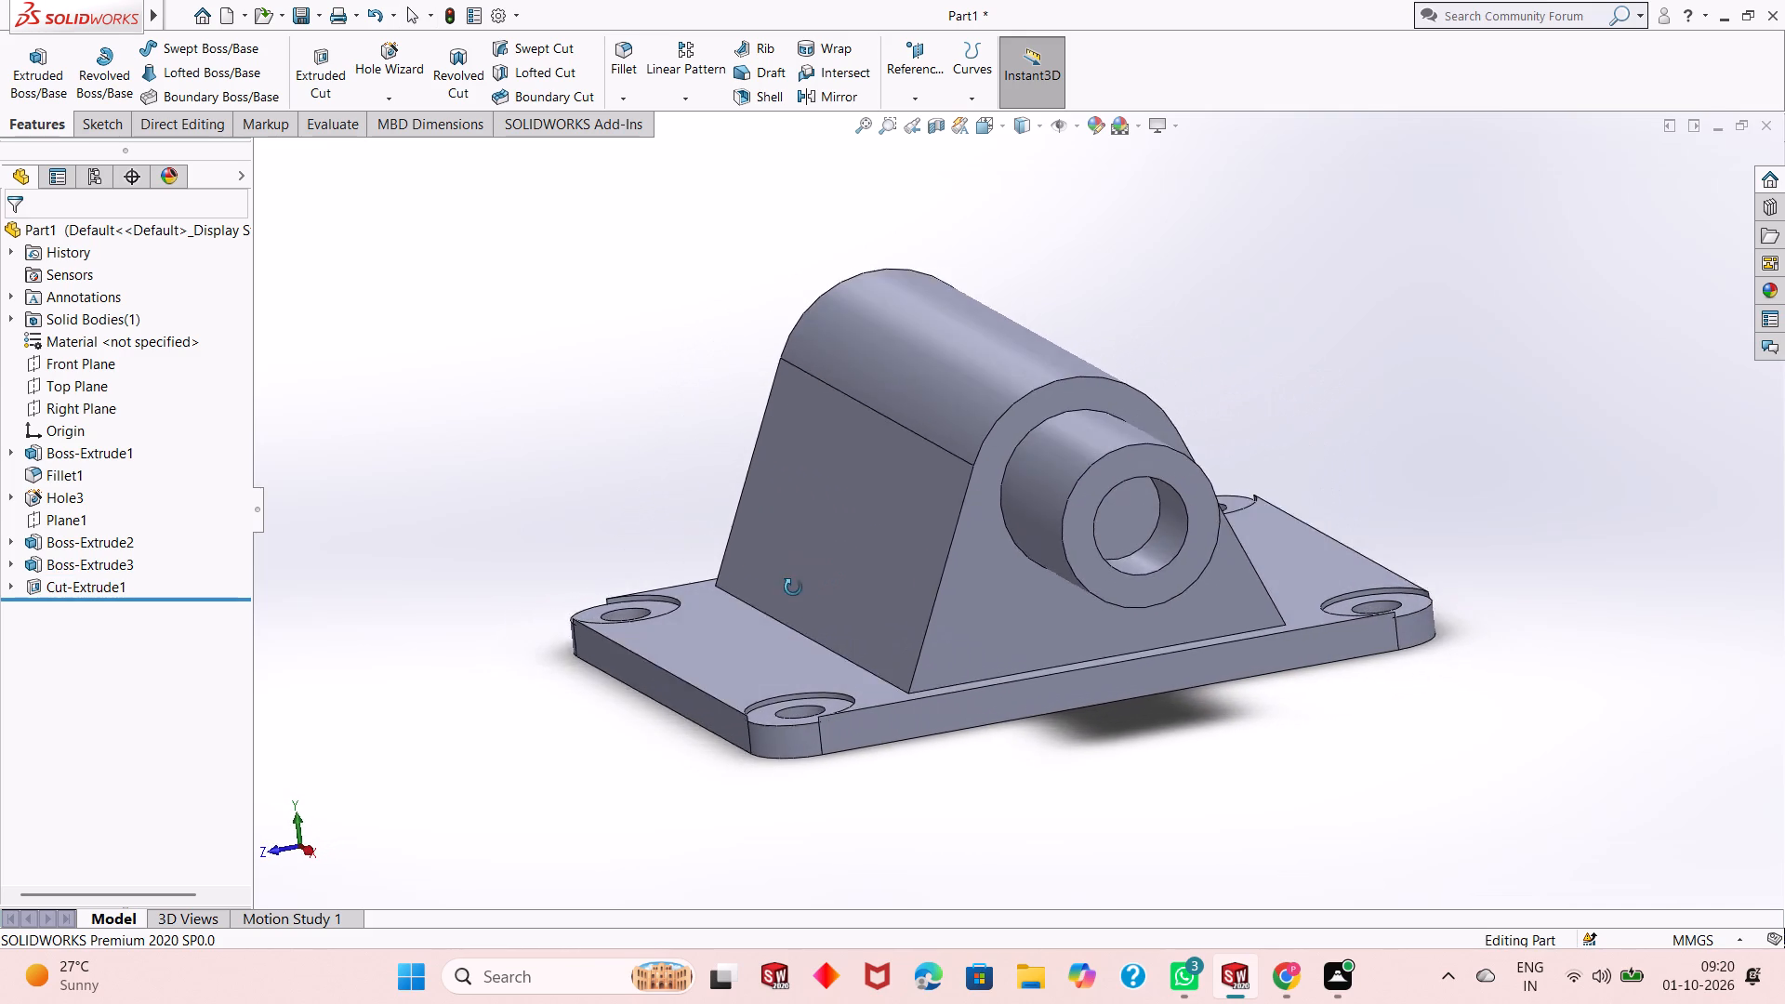
{"action": "middle_click_drag", "start_coordinate": [793, 588], "coordinate": [821, 543]}
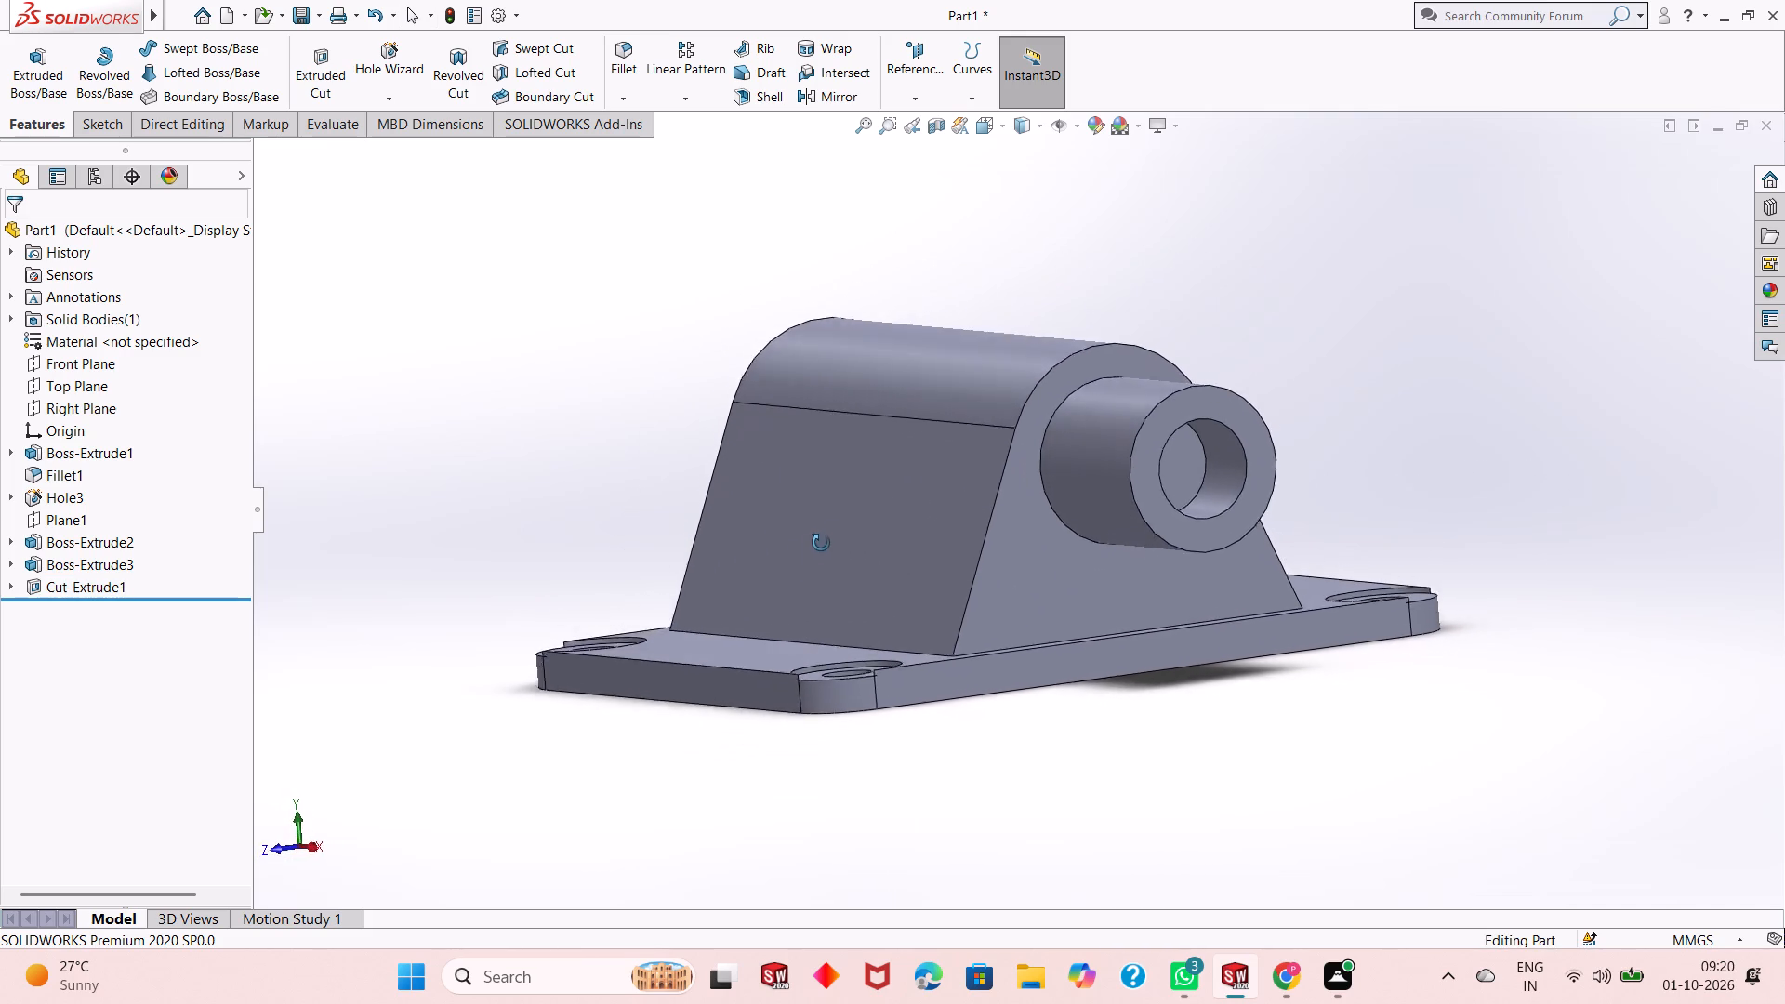
{"action": "middle_click_drag", "start_coordinate": [821, 543], "coordinate": [845, 566]}
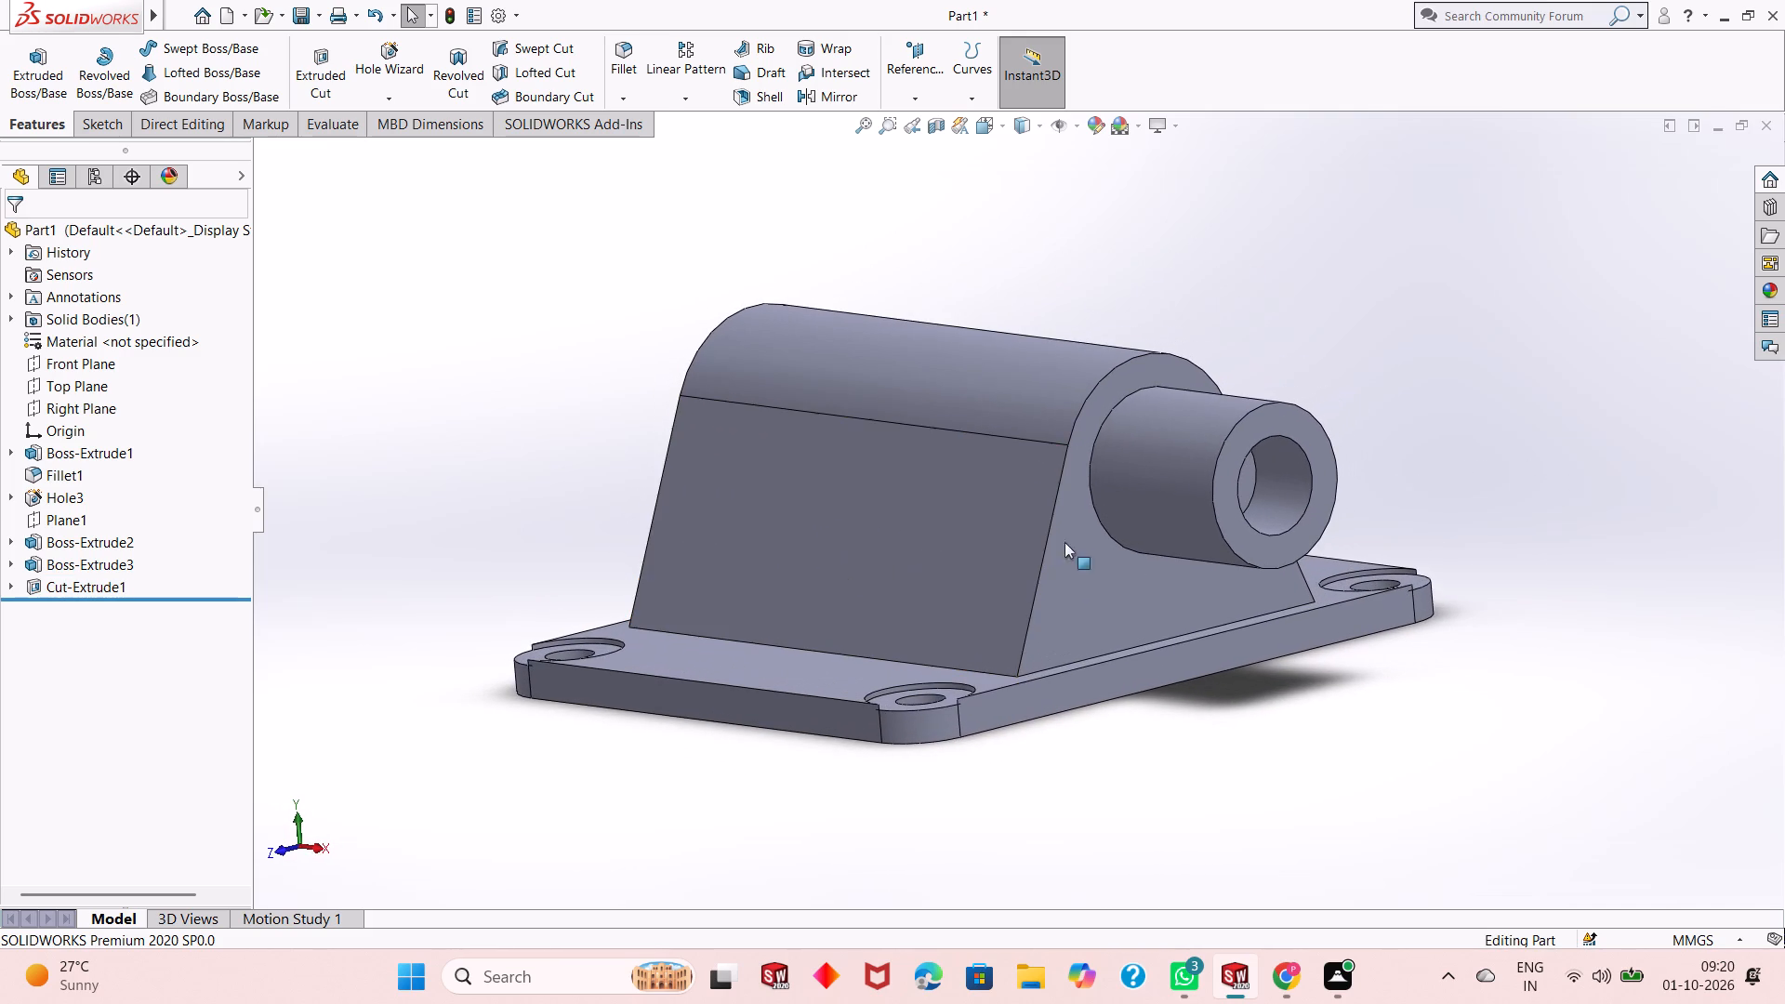
{"action": "scroll", "coordinate": [1190, 526], "scroll_direction": "down", "scroll_amount": 2}
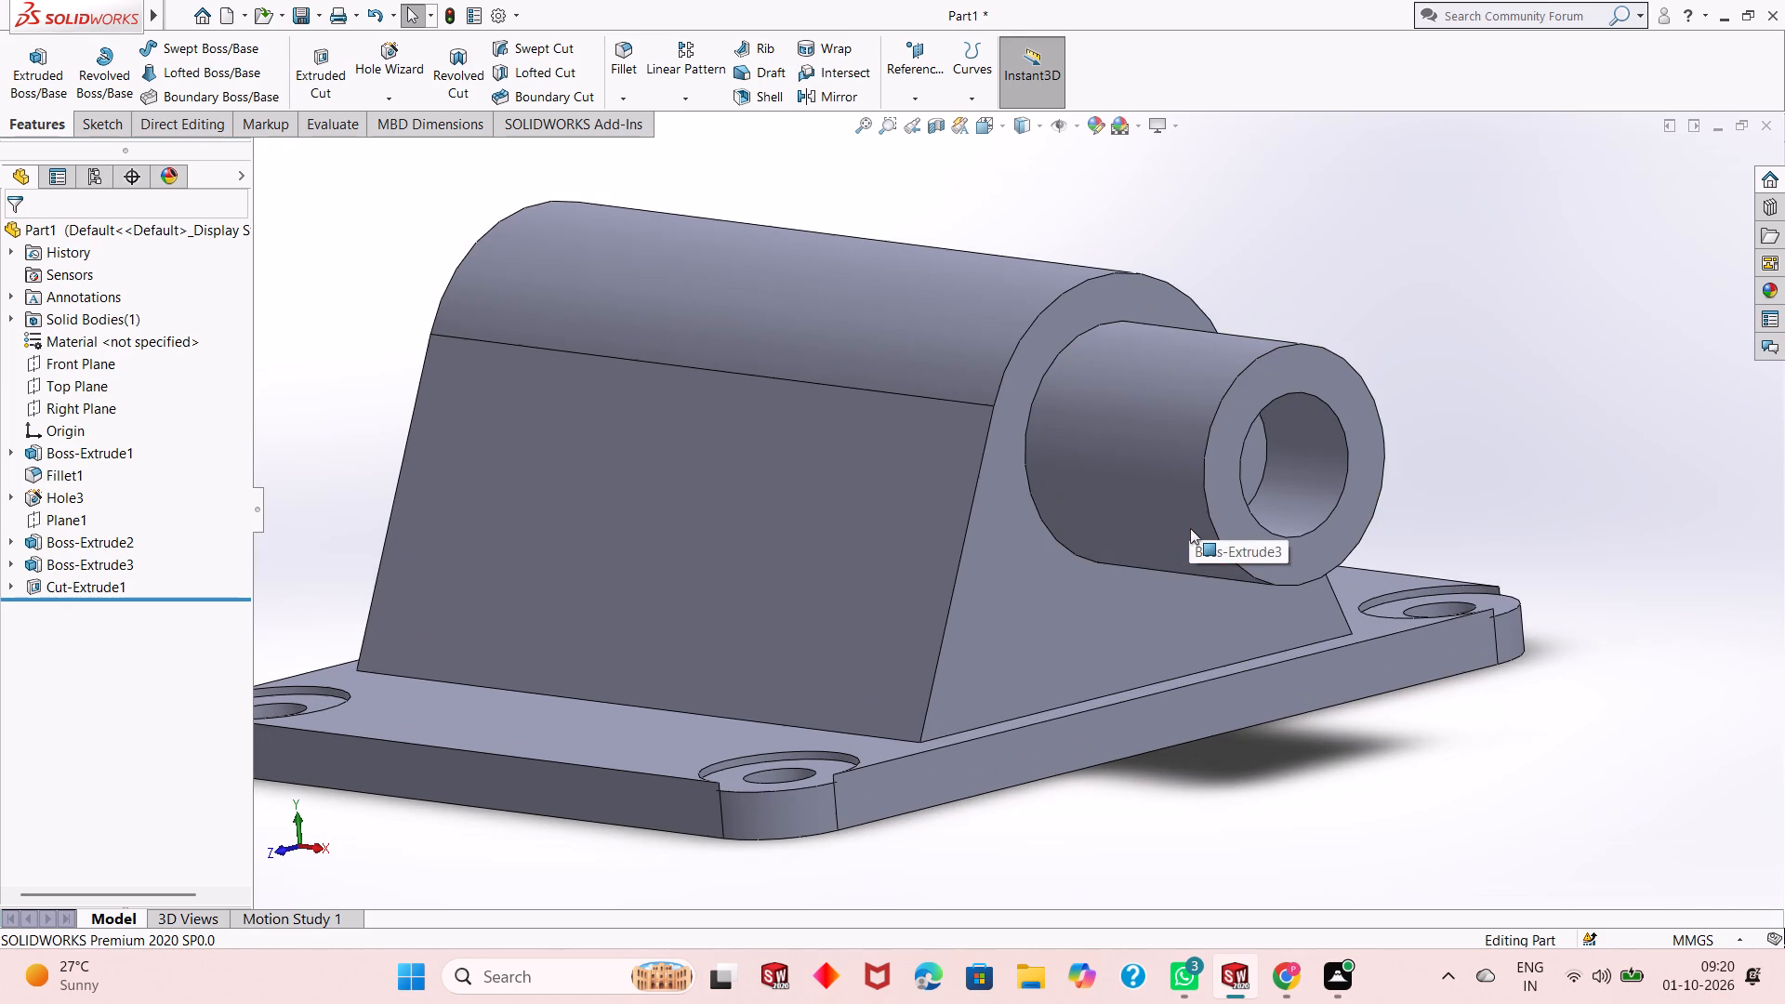
{"action": "scroll", "coordinate": [1311, 419], "scroll_direction": "down", "scroll_amount": 1}
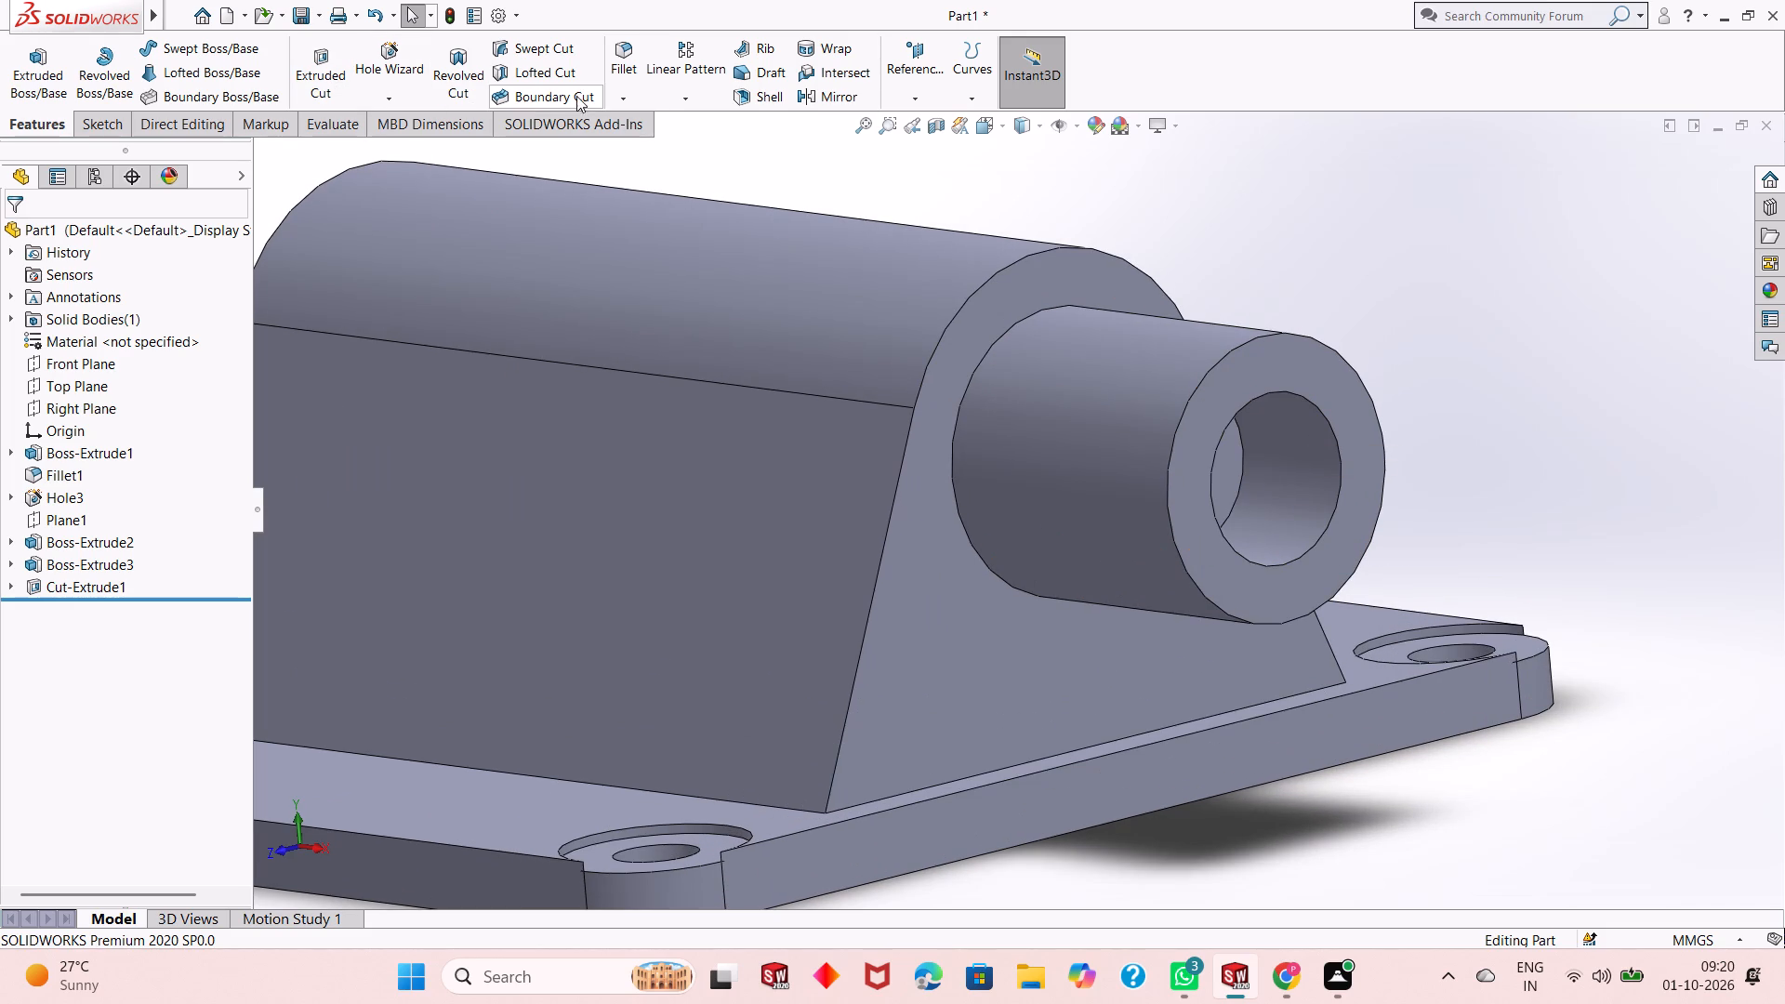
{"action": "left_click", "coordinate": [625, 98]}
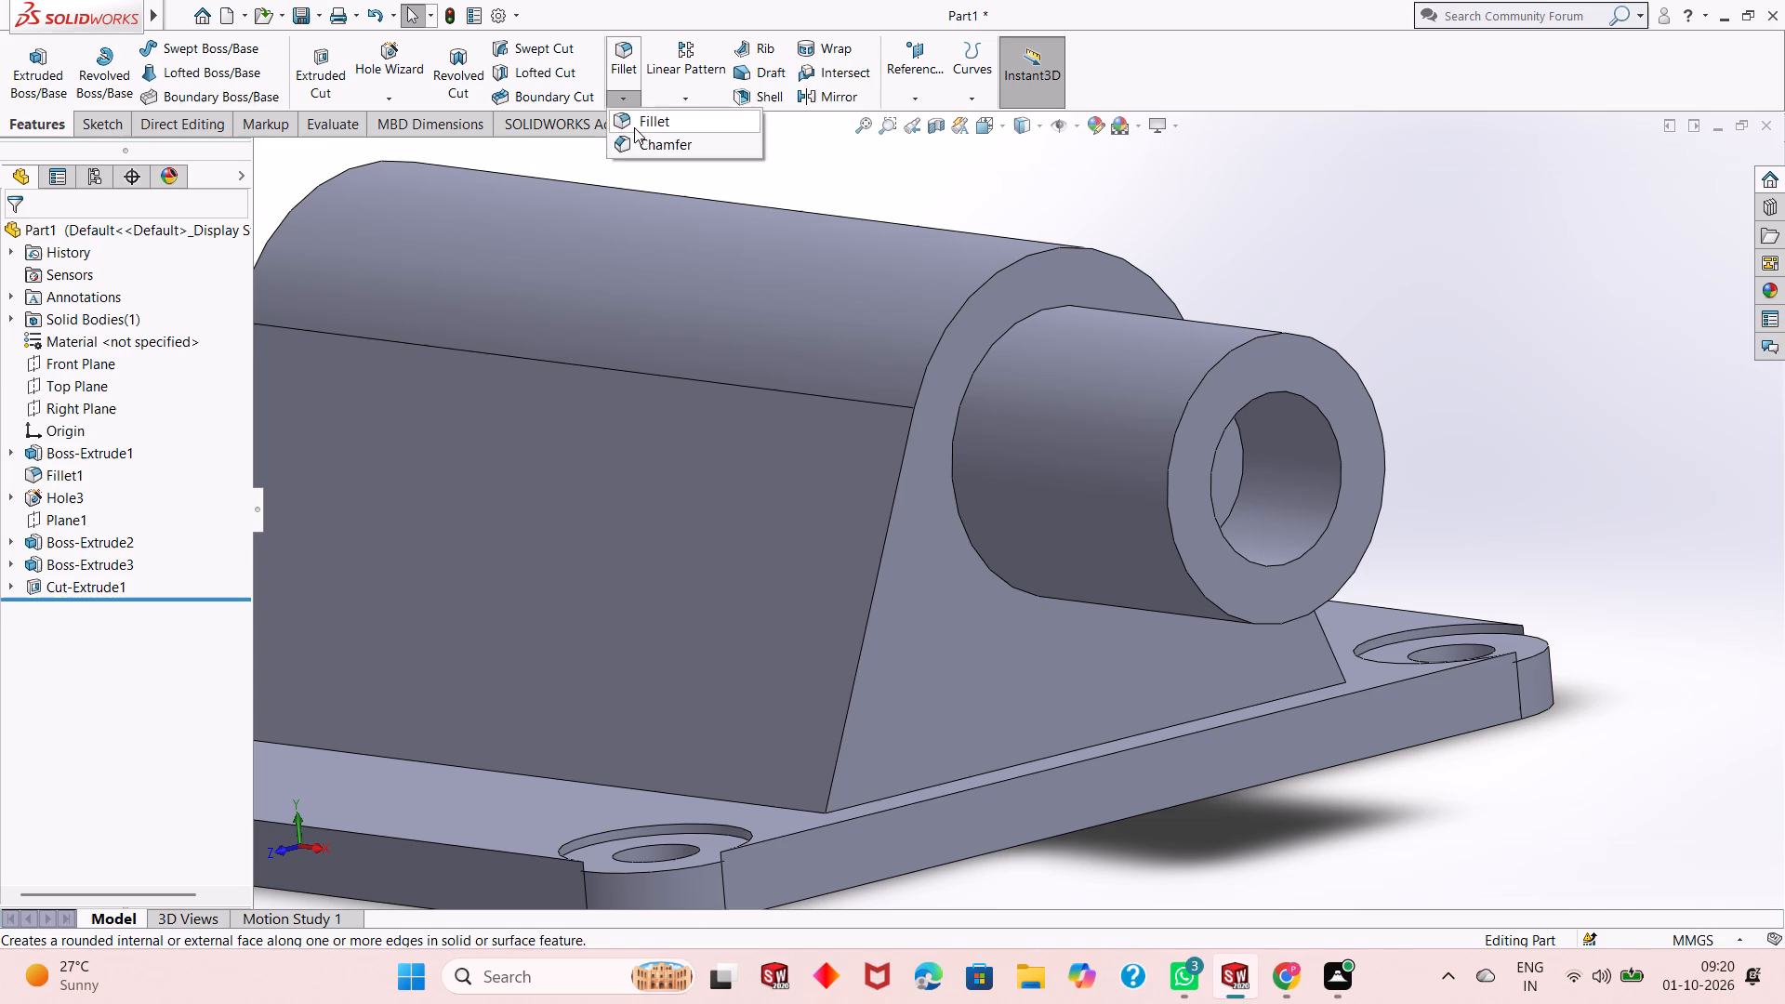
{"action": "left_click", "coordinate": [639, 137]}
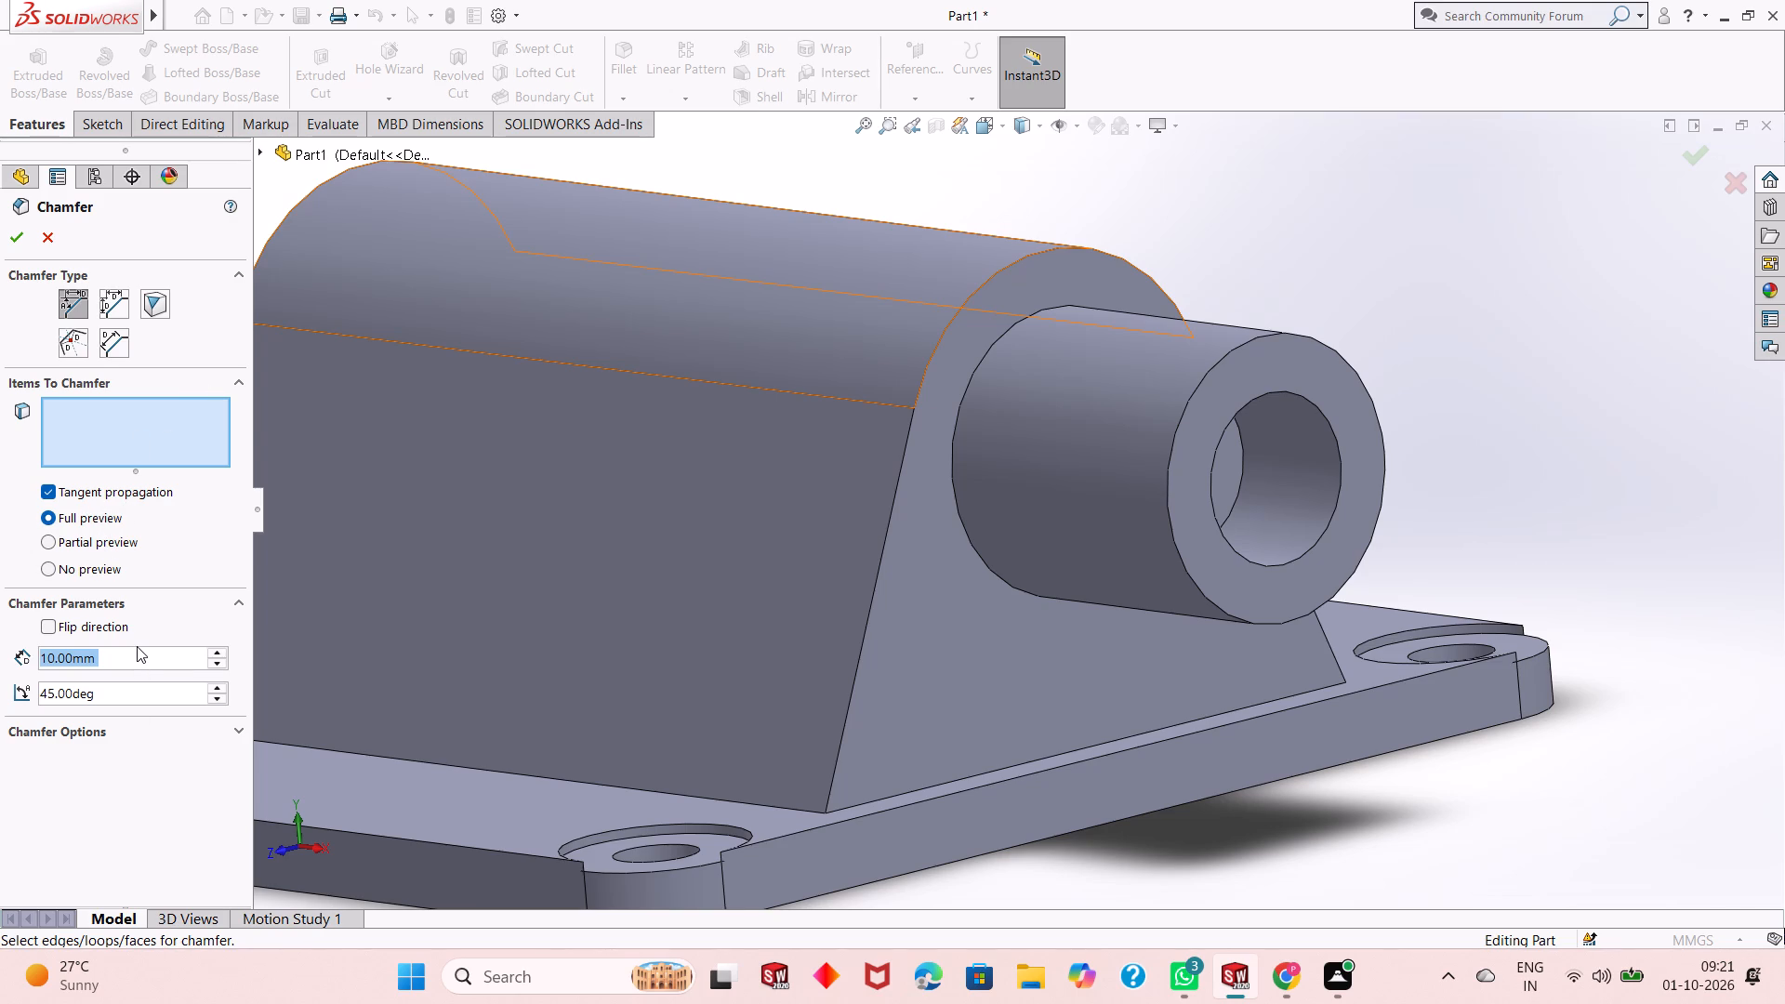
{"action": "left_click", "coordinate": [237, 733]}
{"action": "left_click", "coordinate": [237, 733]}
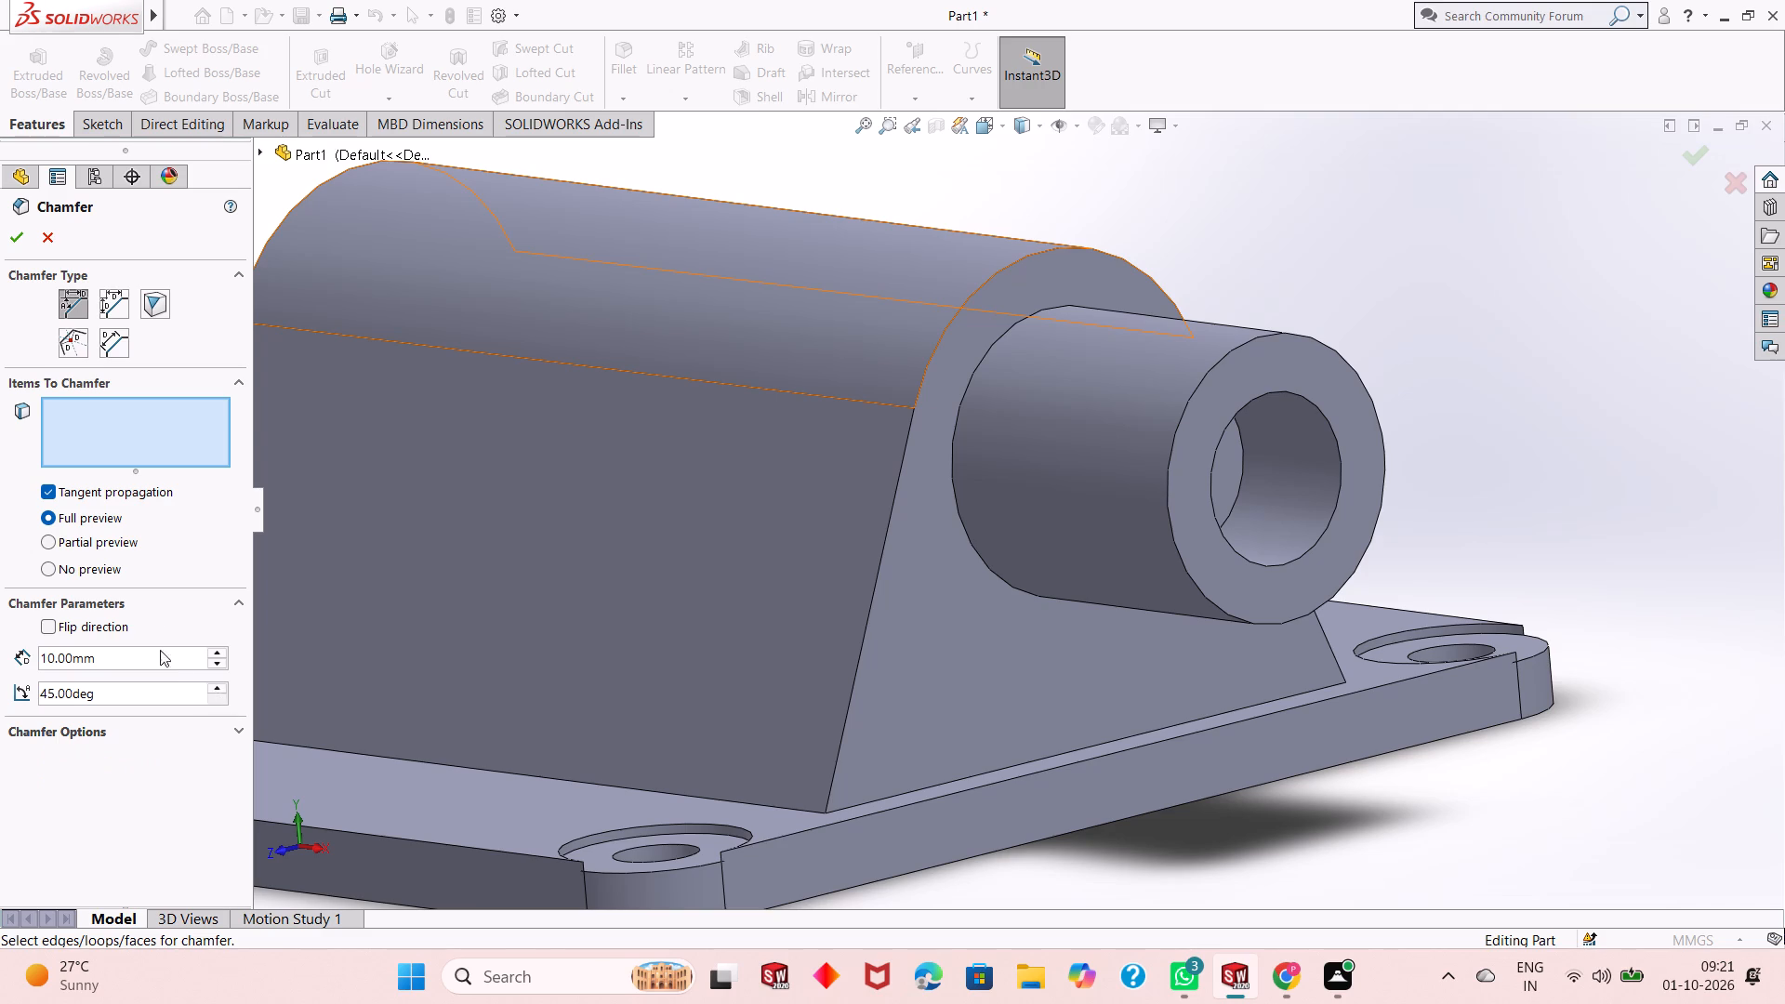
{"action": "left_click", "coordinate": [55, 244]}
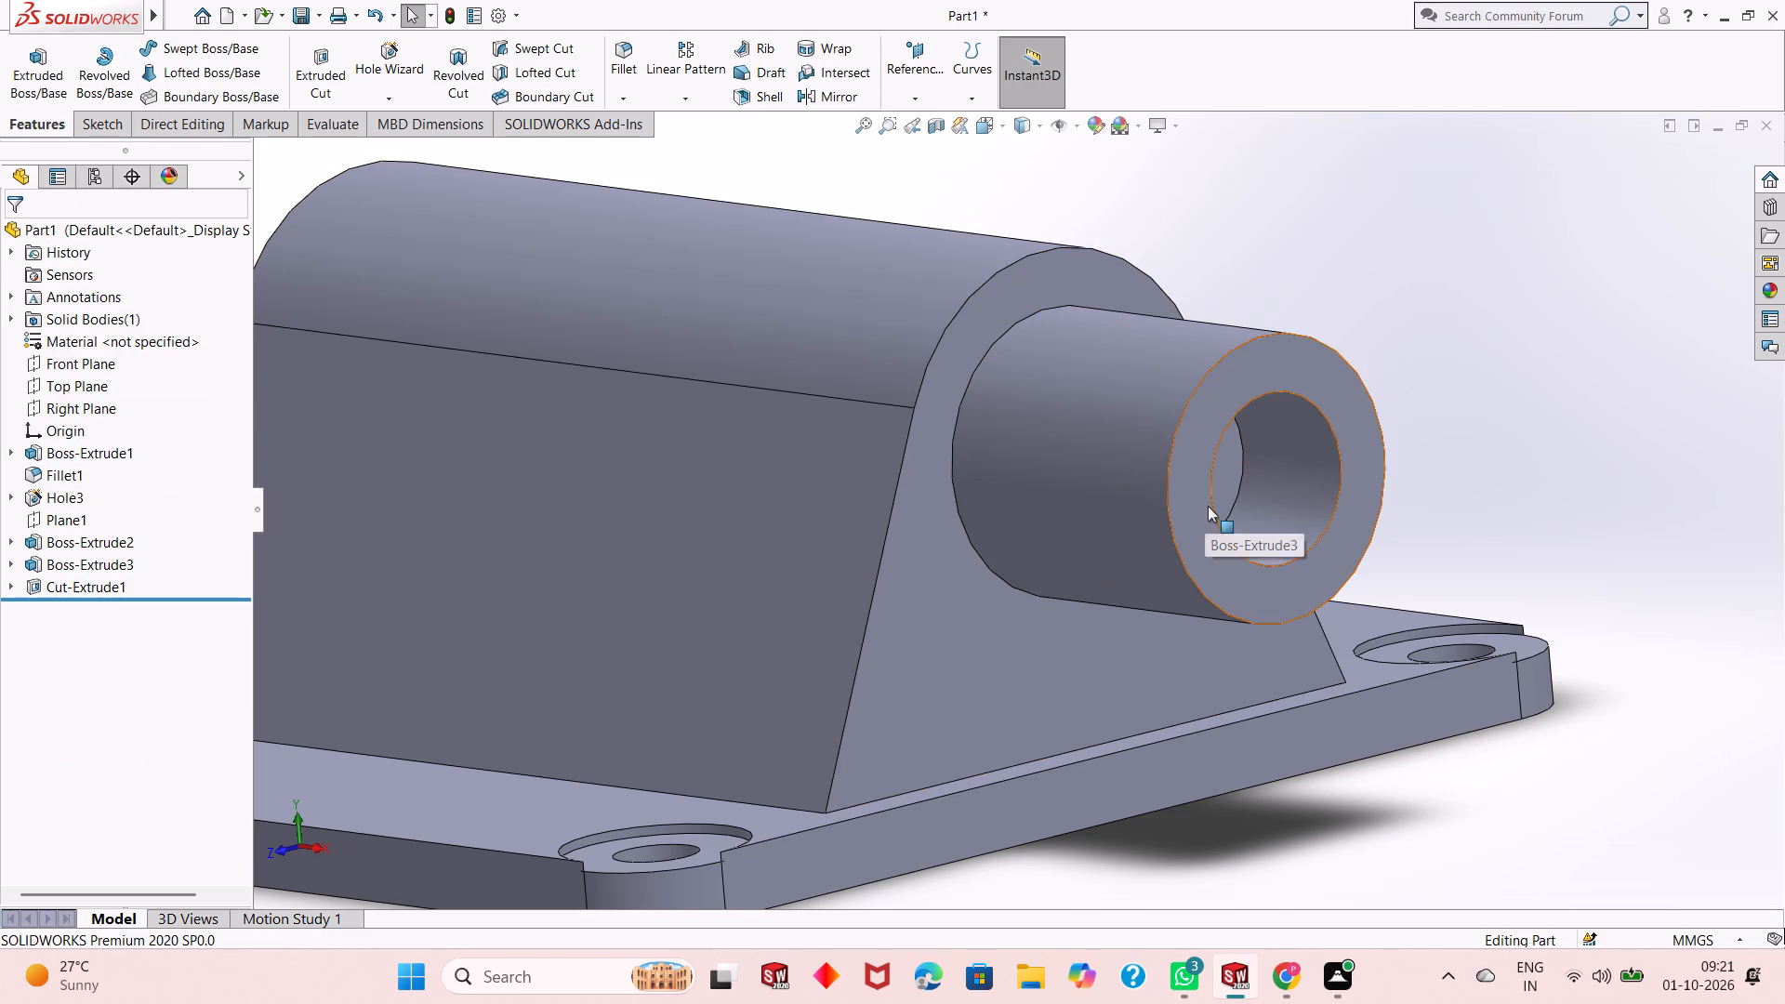
Start a sketch on the floor of the blind hole and draw a concentric circle about 9.7 mm in diameter.
{"action": "scroll", "coordinate": [1210, 508], "scroll_direction": "up", "scroll_amount": 1}
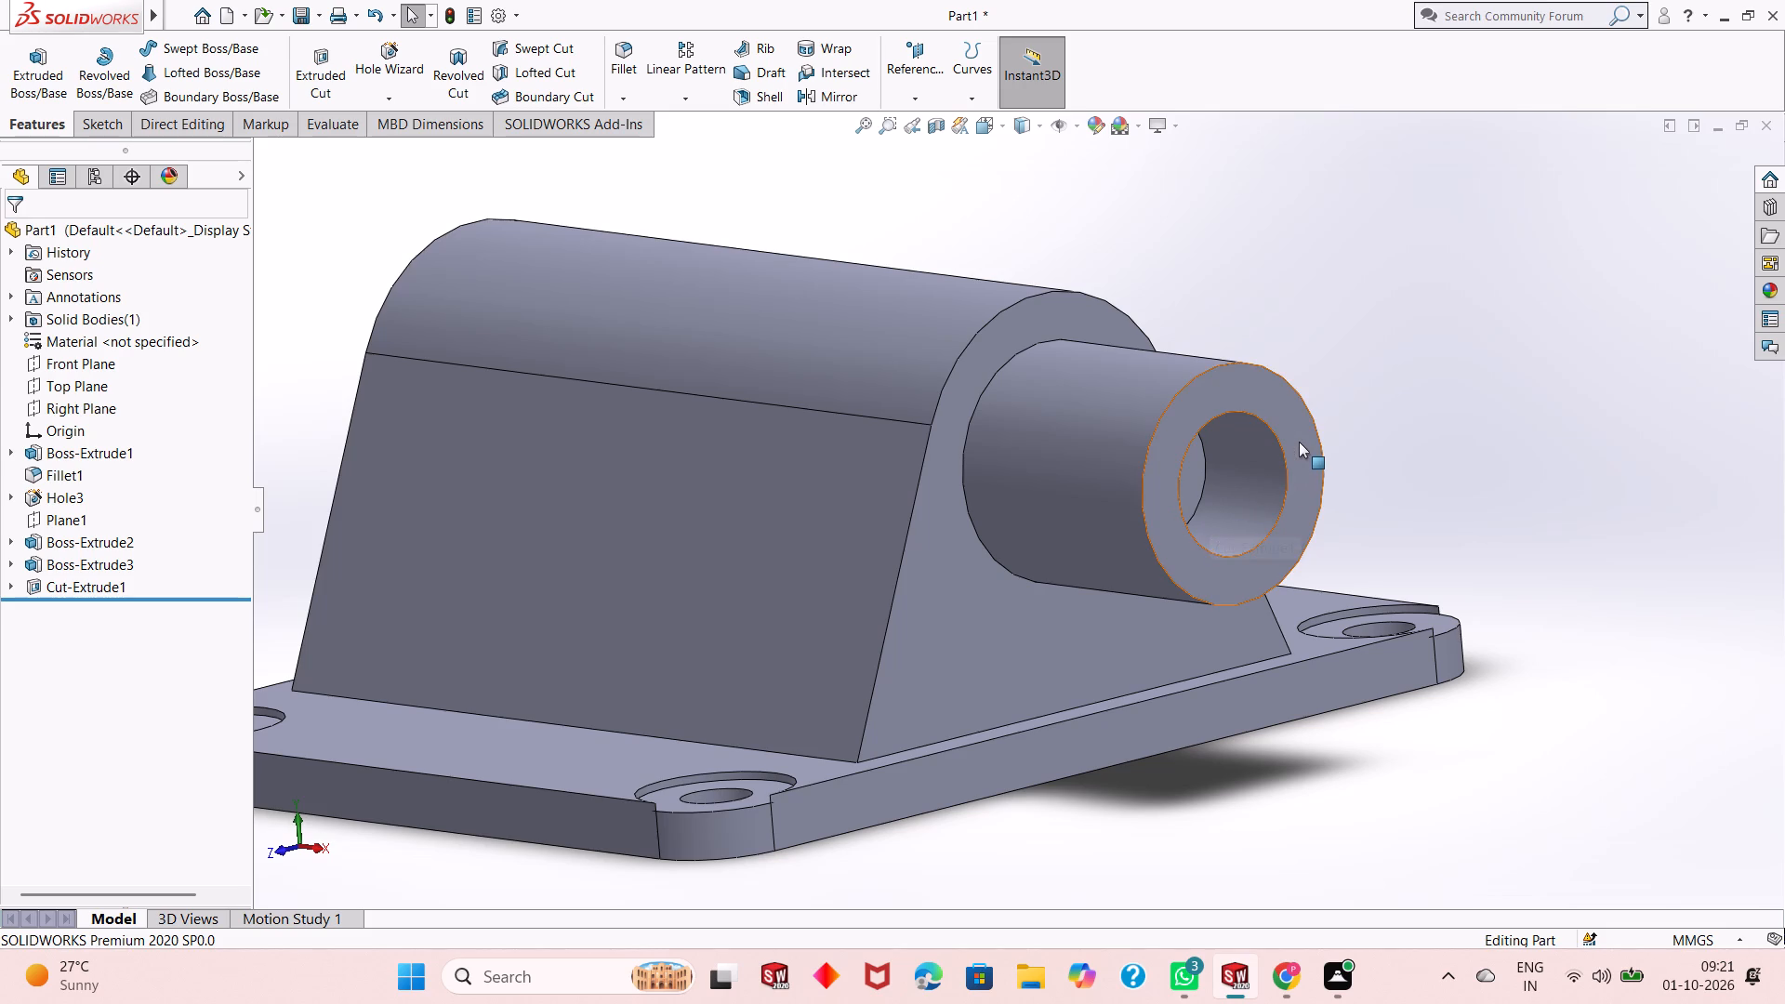
{"action": "middle_click_drag", "start_coordinate": [1367, 488], "coordinate": [1414, 489]}
{"action": "middle_click_drag", "start_coordinate": [1404, 501], "coordinate": [1404, 502]}
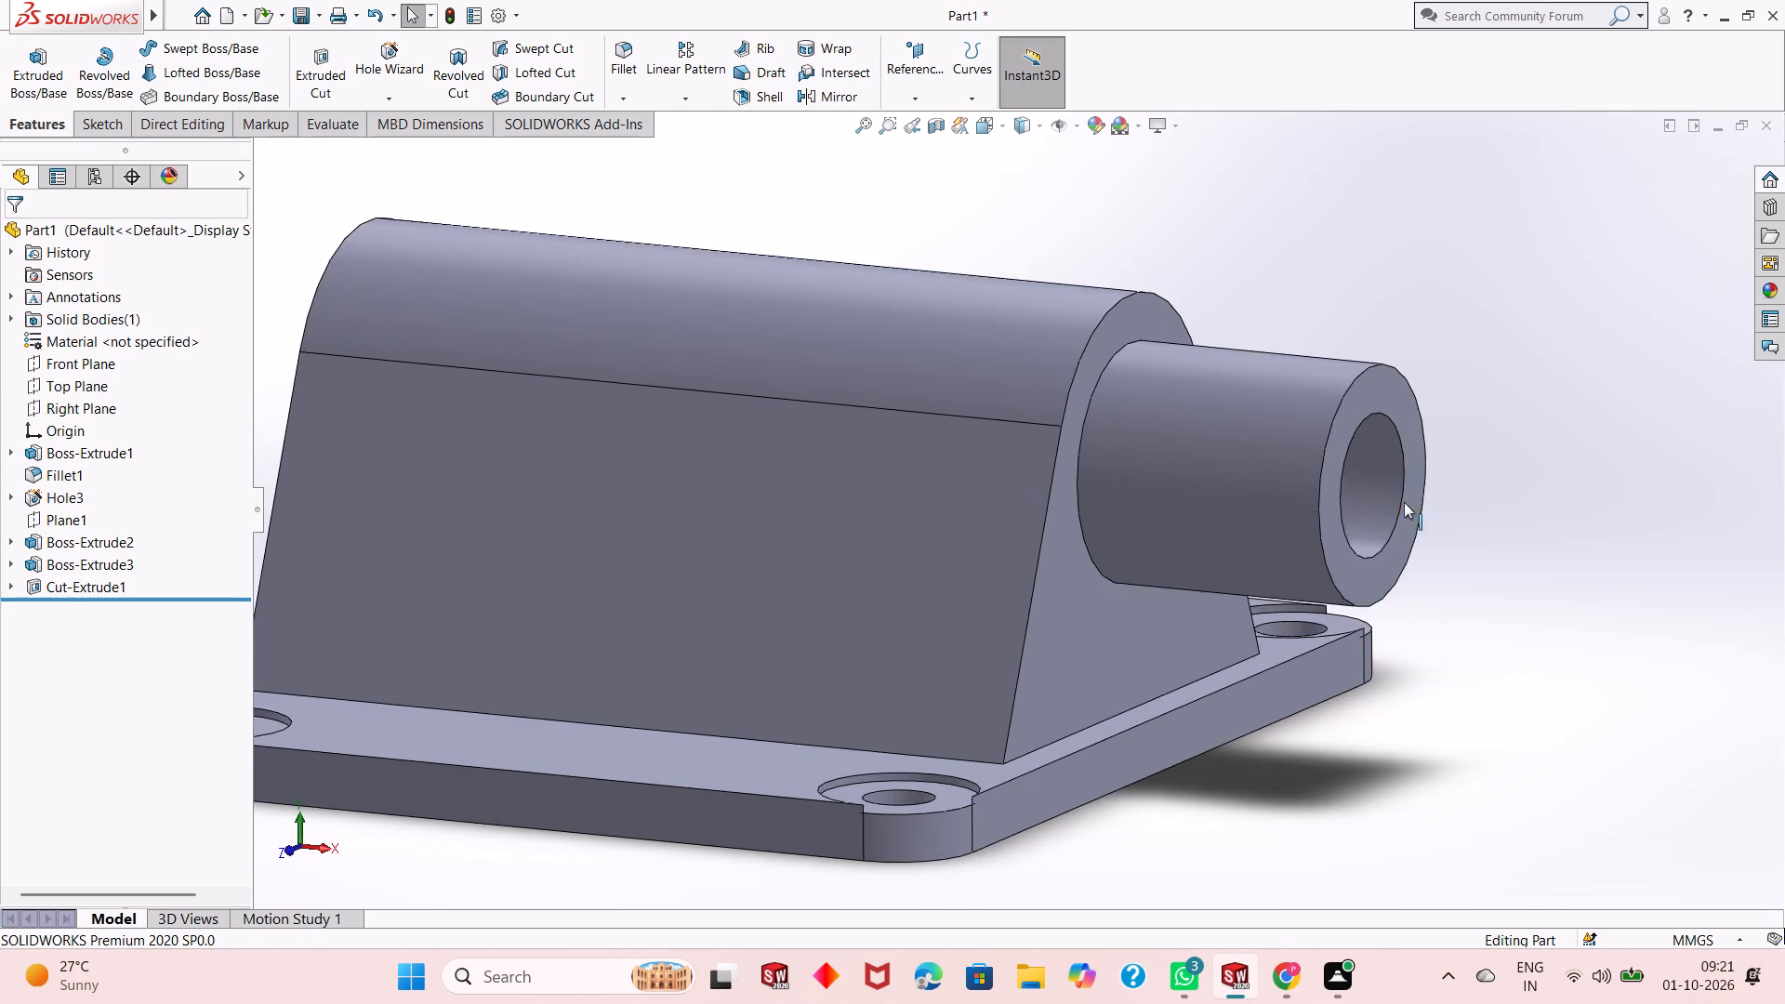
{"action": "middle_click_drag", "start_coordinate": [1404, 502], "coordinate": [1307, 522]}
{"action": "left_click", "coordinate": [1041, 482]}
{"action": "left_click", "coordinate": [1121, 432]}
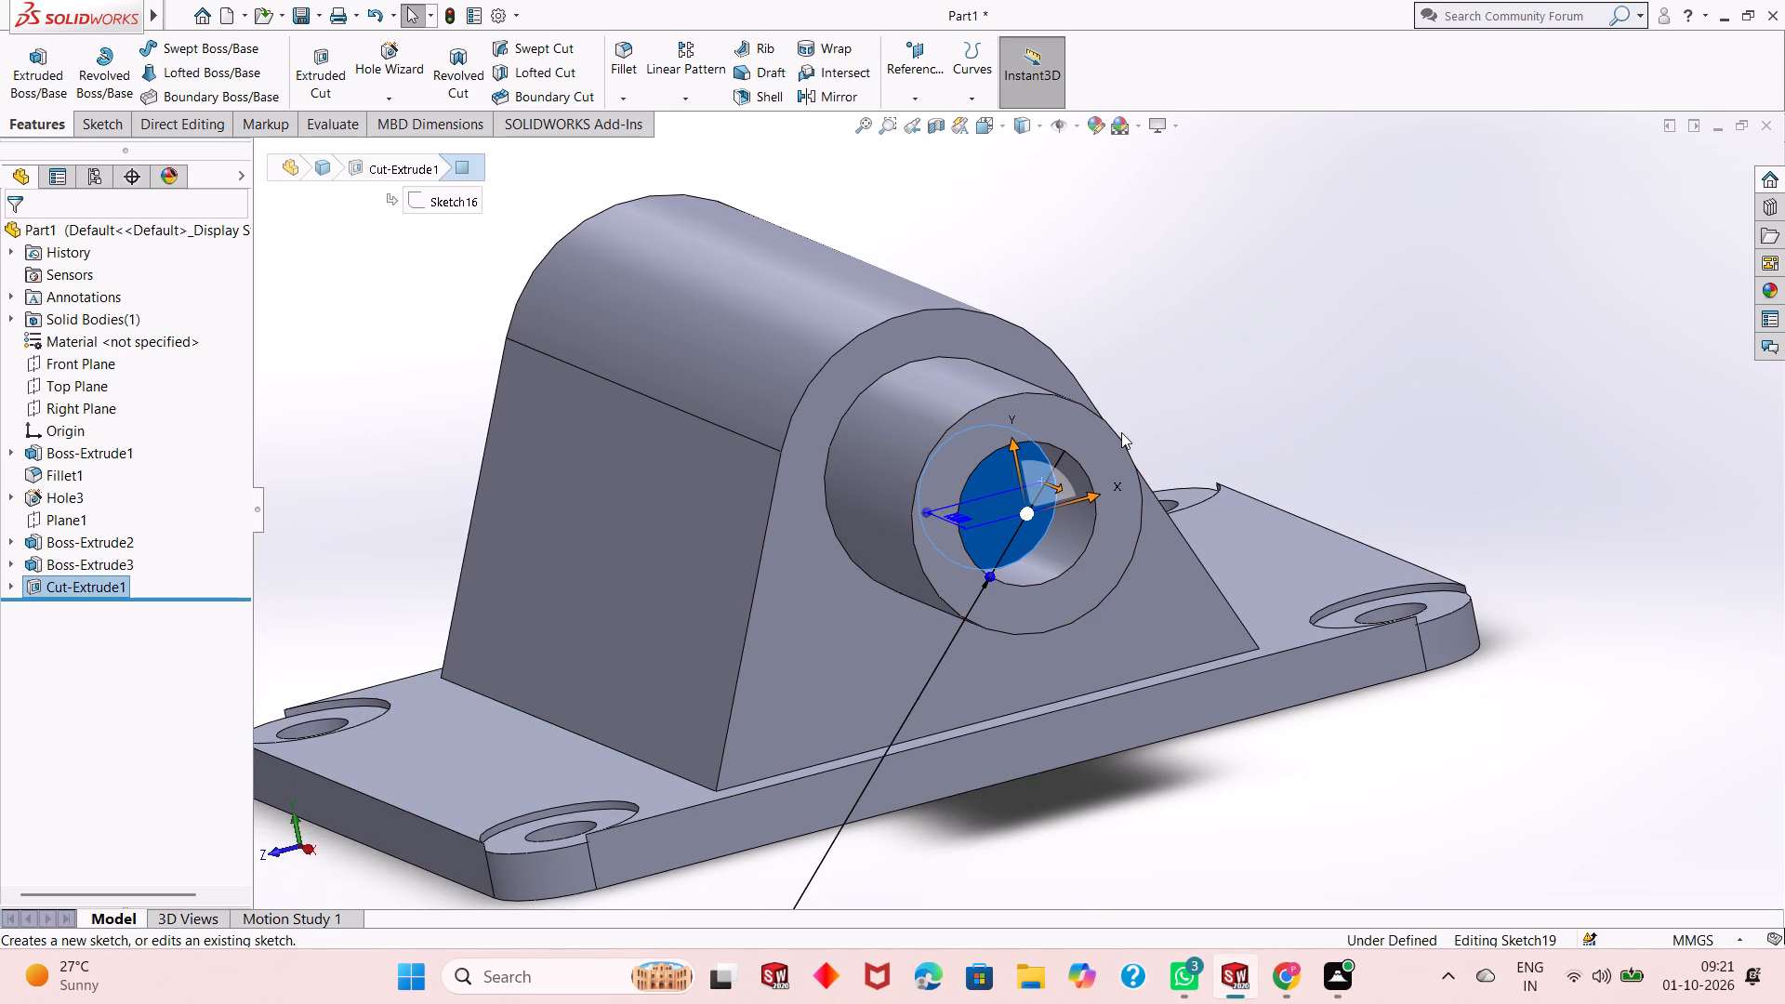
{"action": "key", "text": "ctrl+8"}
{"action": "key", "text": "Escape"}
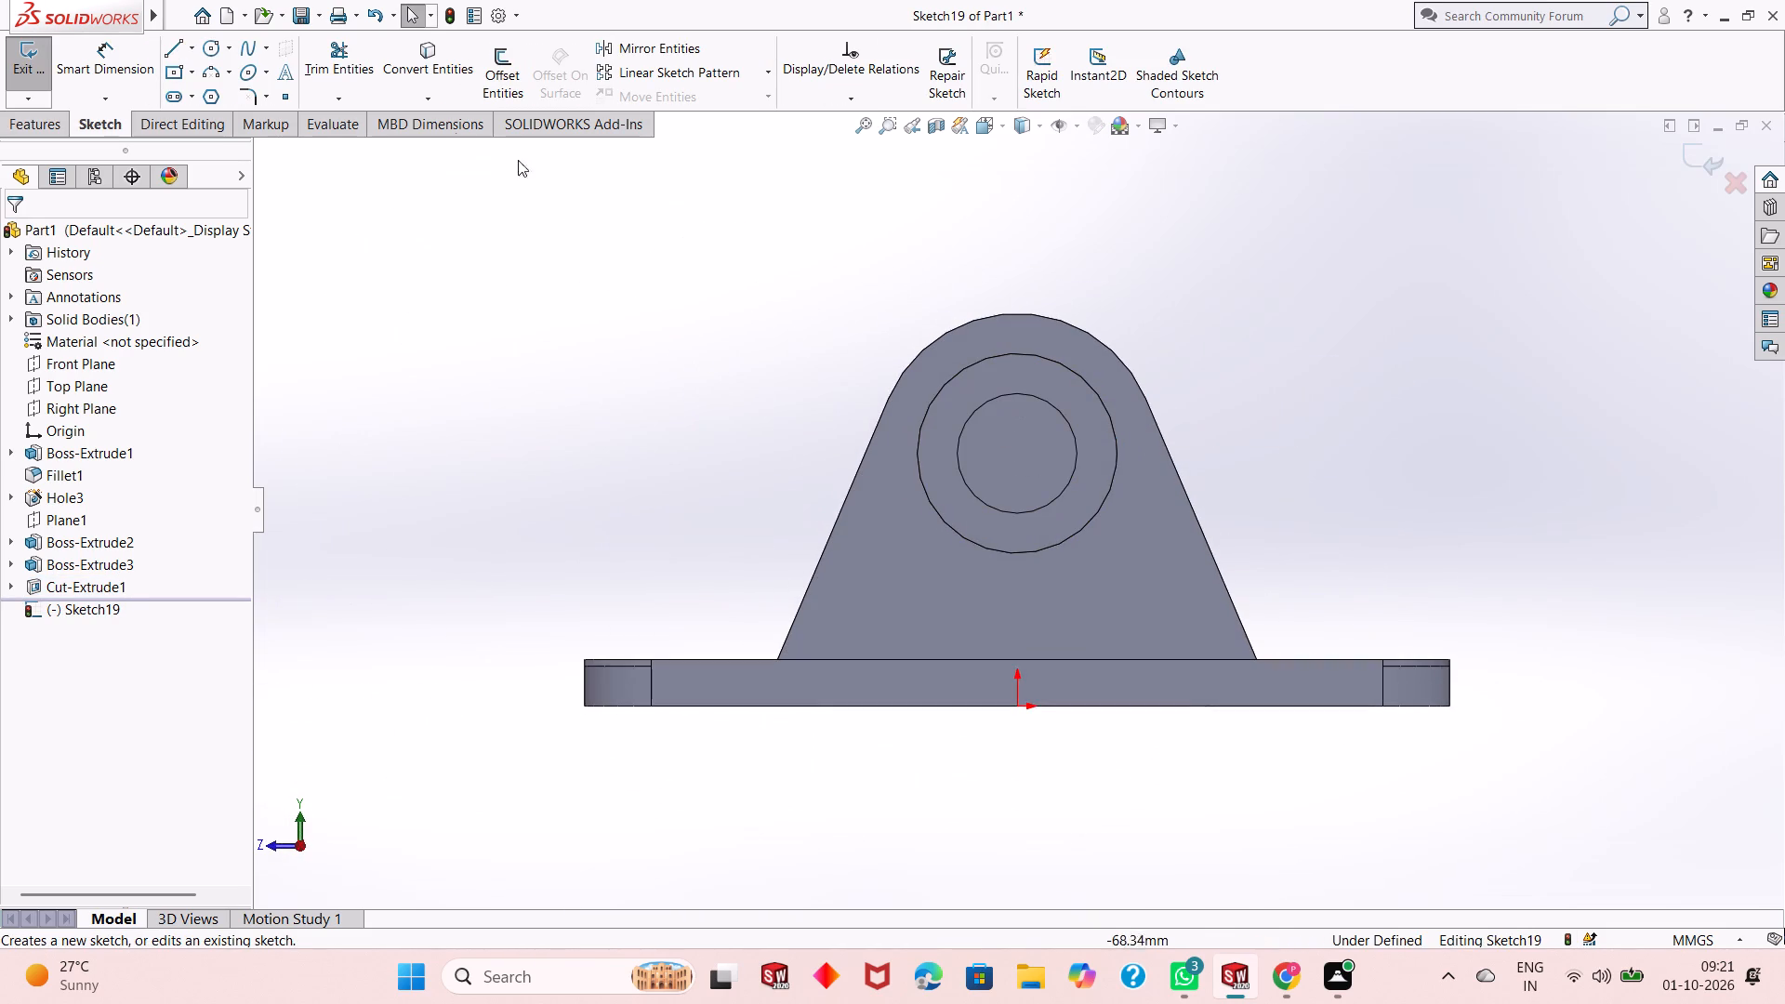
{"action": "key", "text": "Escape"}
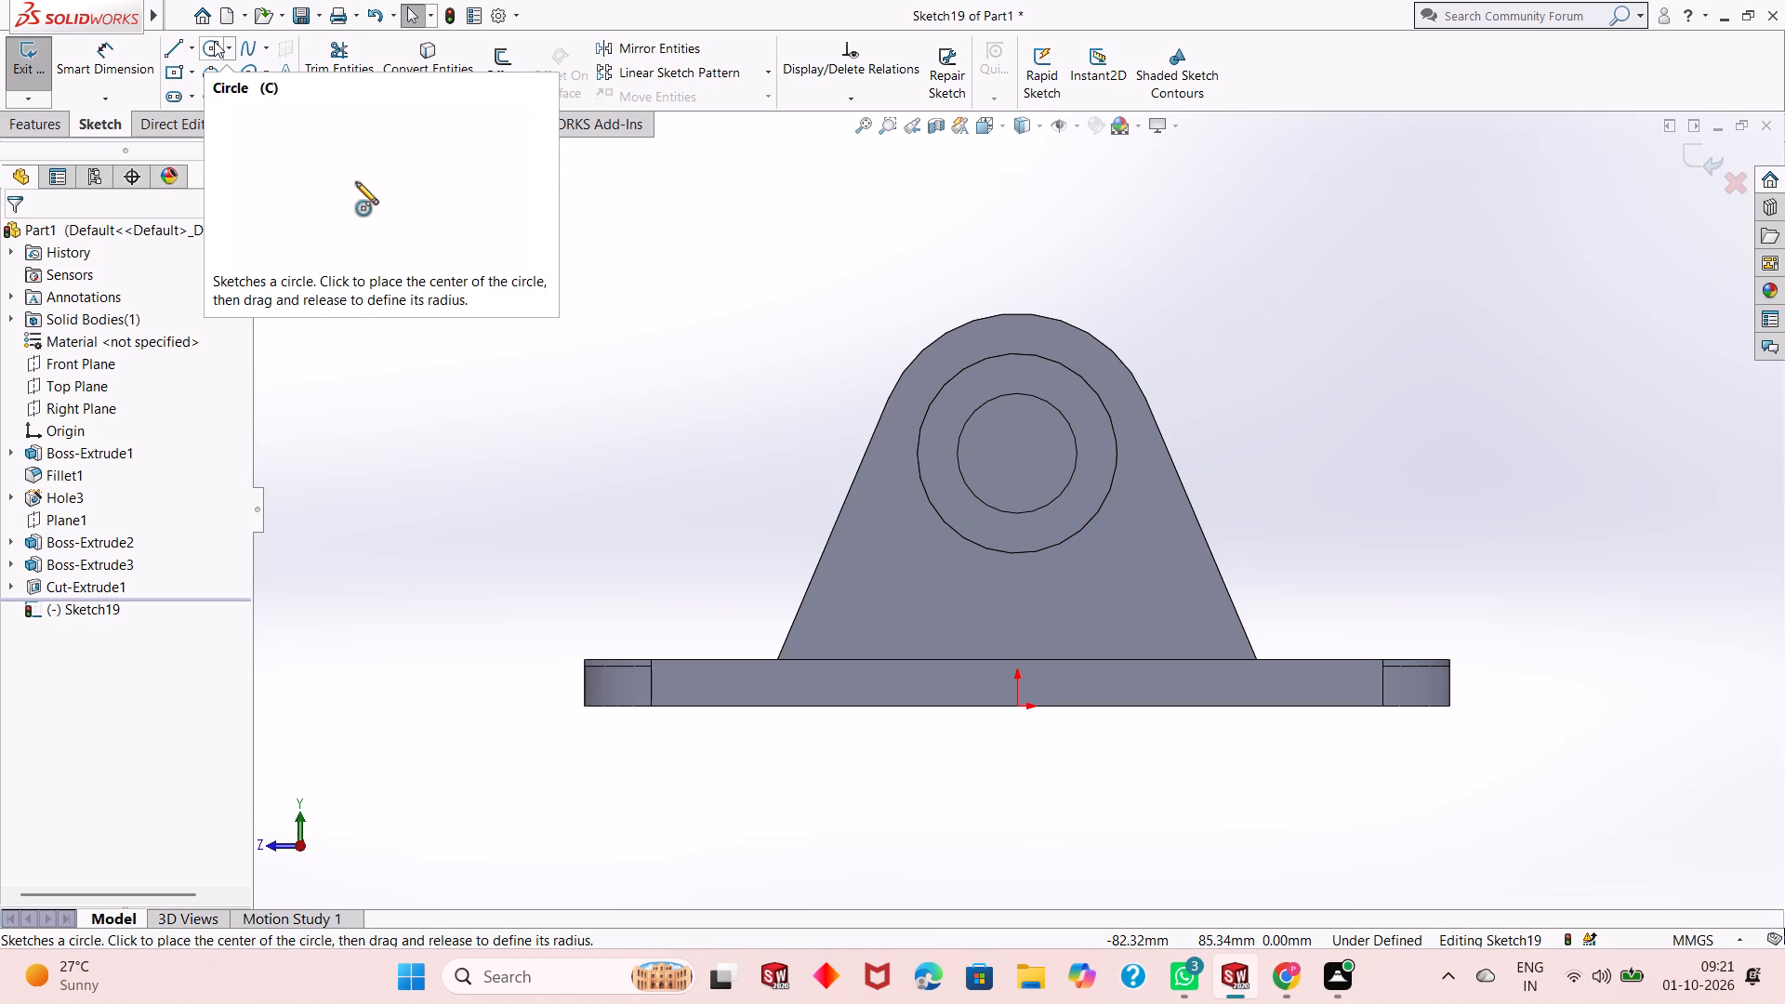
{"action": "left_click", "coordinate": [214, 41]}
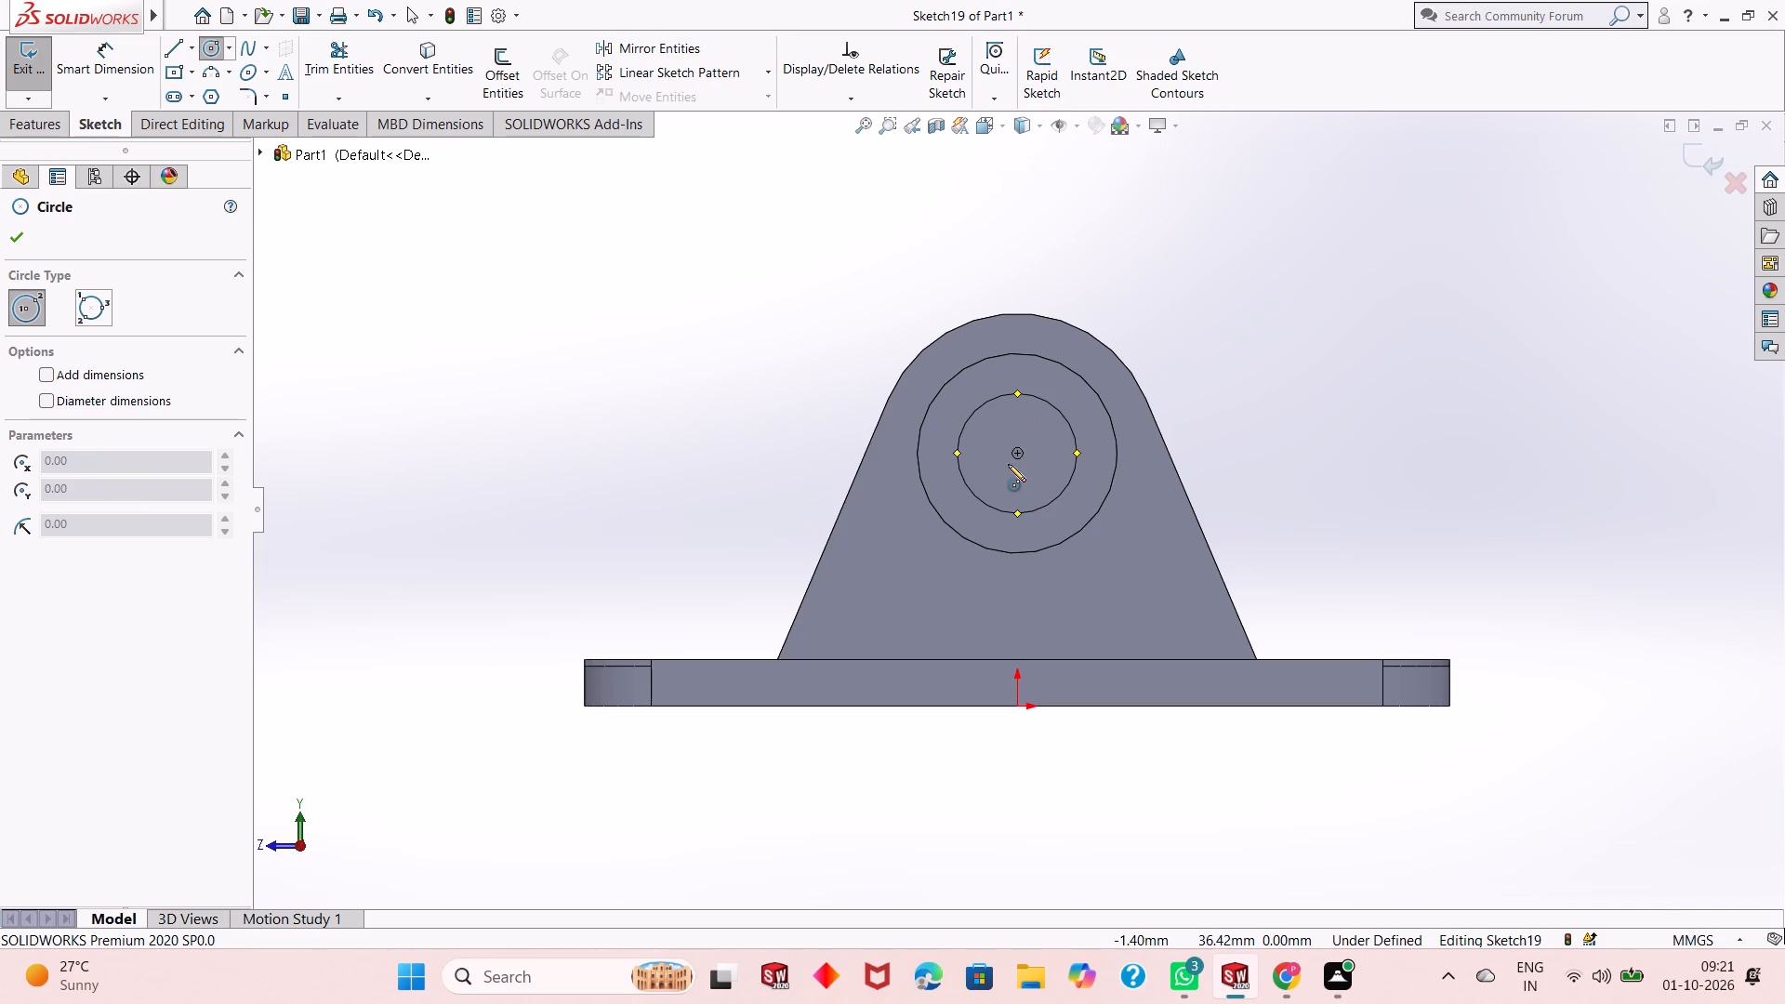
{"action": "left_click", "coordinate": [1017, 452]}
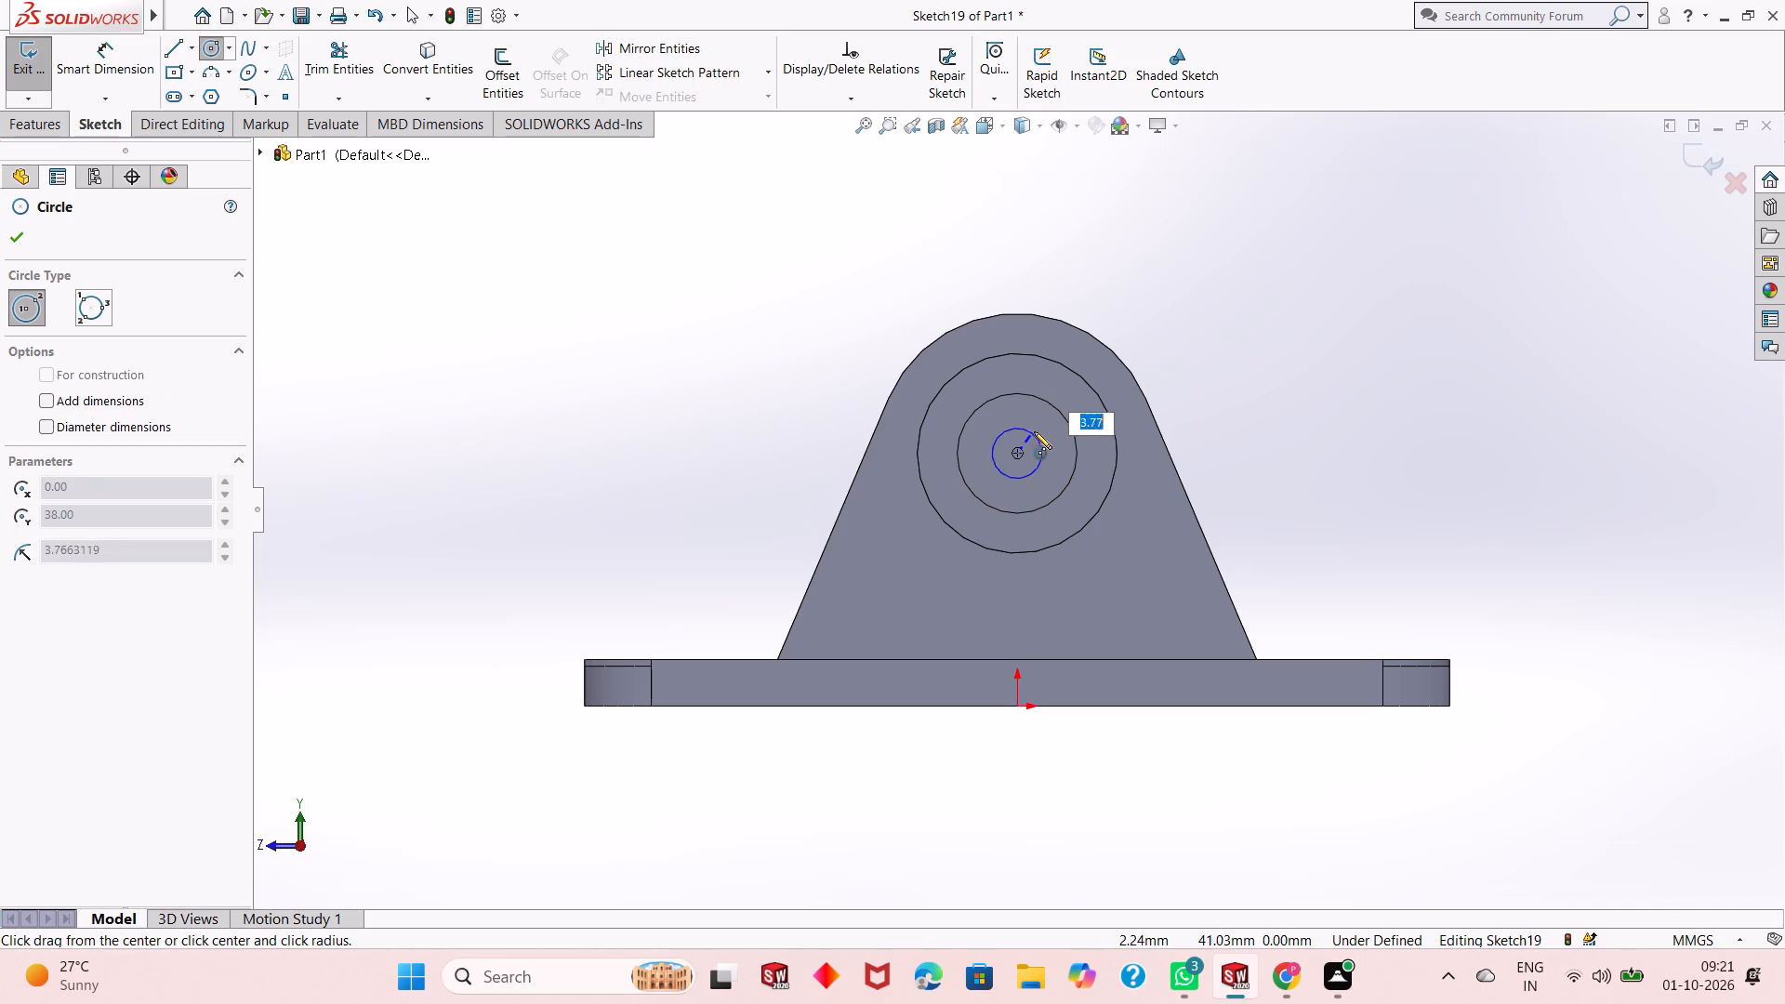
{"action": "left_click", "coordinate": [1037, 428]}
{"action": "right_click", "coordinate": [602, 327]}
{"action": "left_click", "coordinate": [647, 340]}
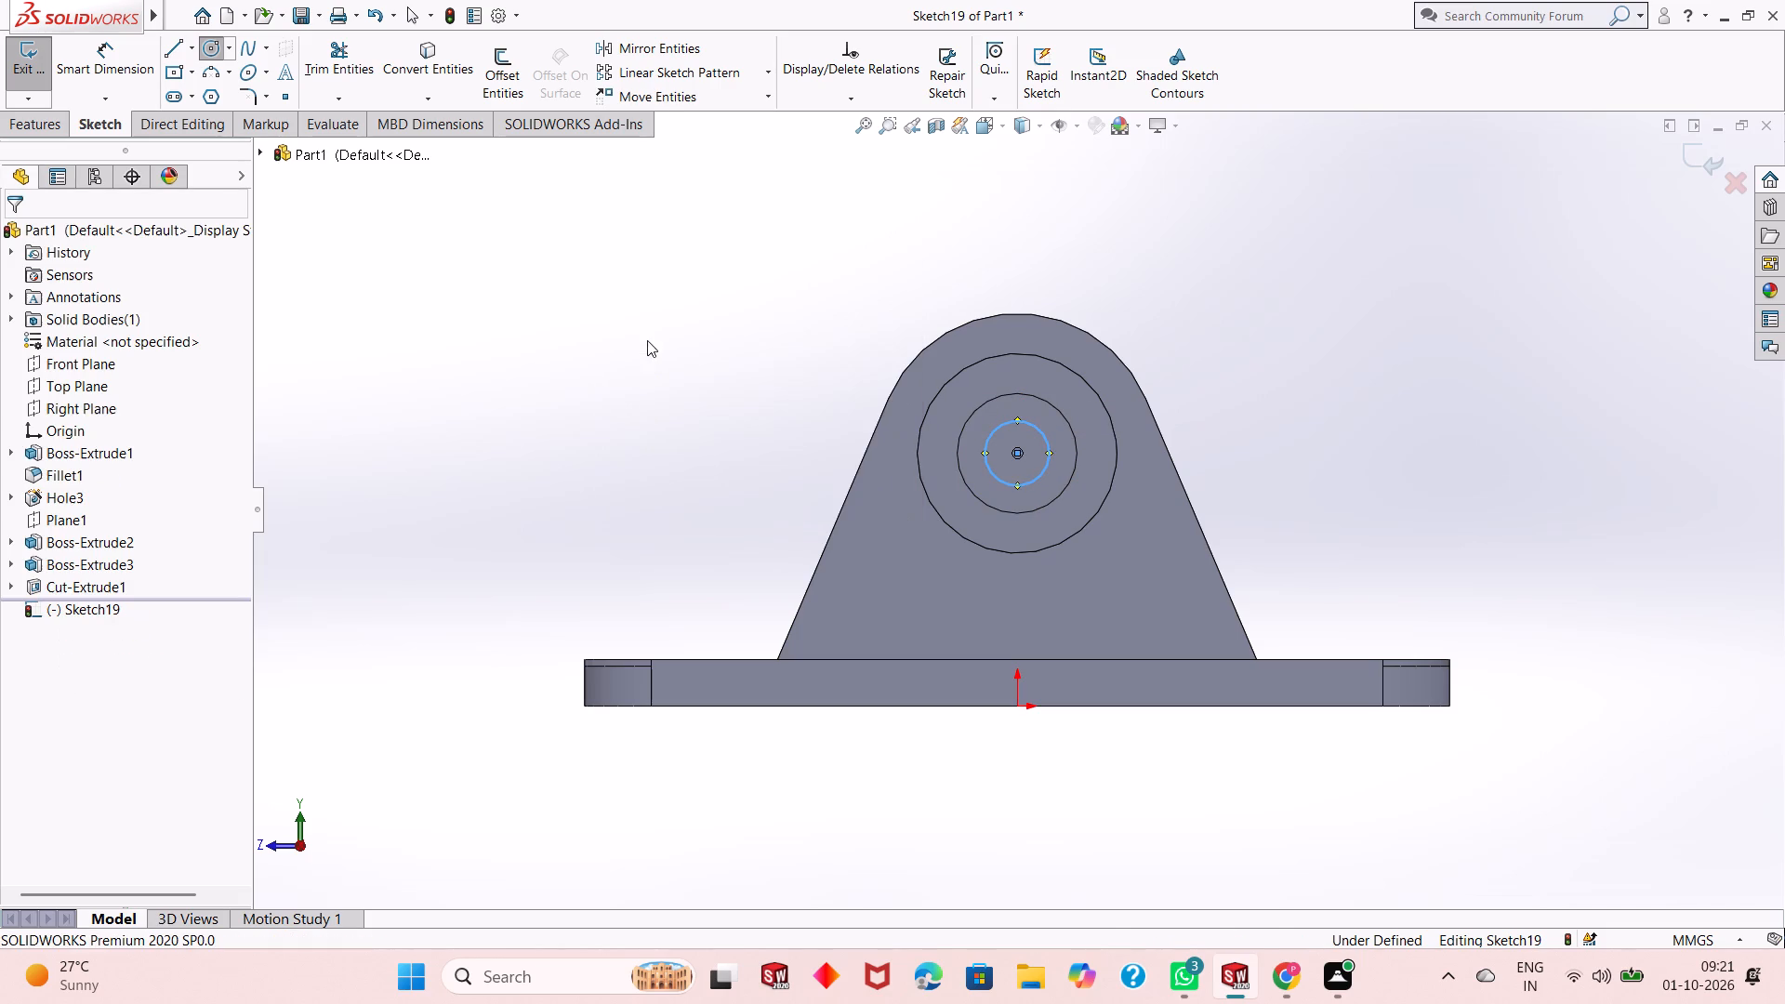
Dimension the diameter of the circle on the hole's floor as 16 mm.
{"action": "left_click", "coordinate": [153, 73]}
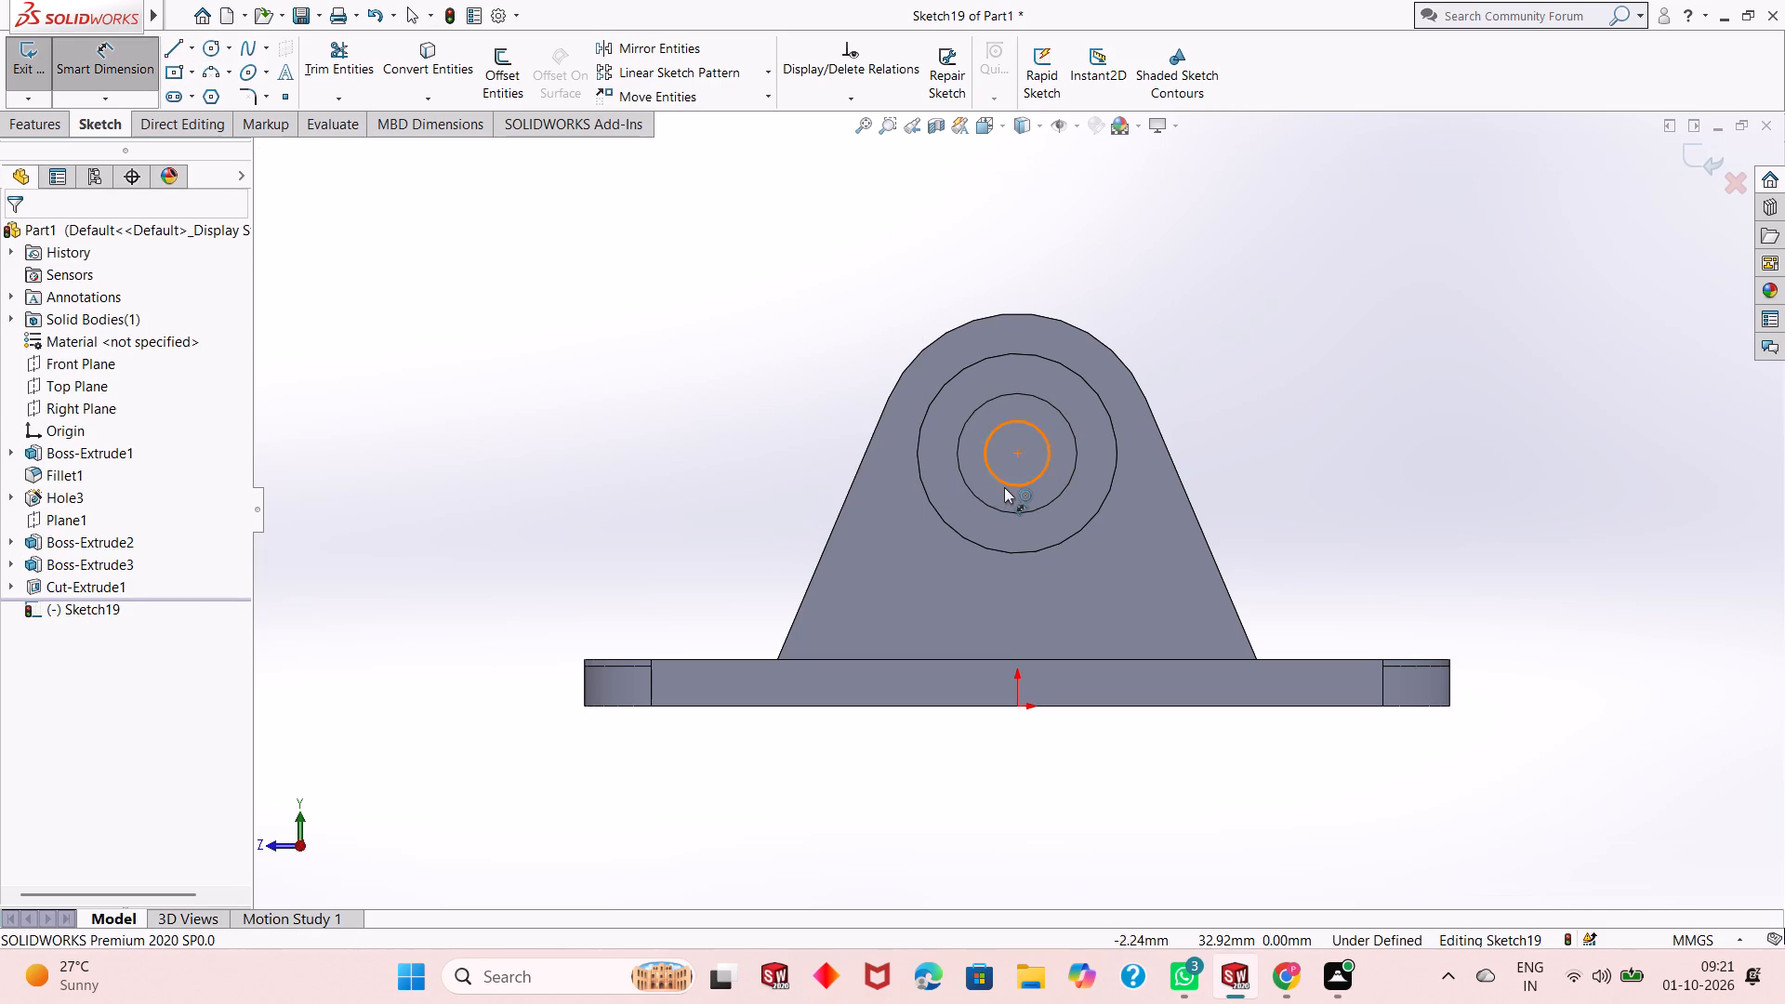
{"action": "left_click", "coordinate": [1004, 487]}
{"action": "left_click", "coordinate": [711, 531]}
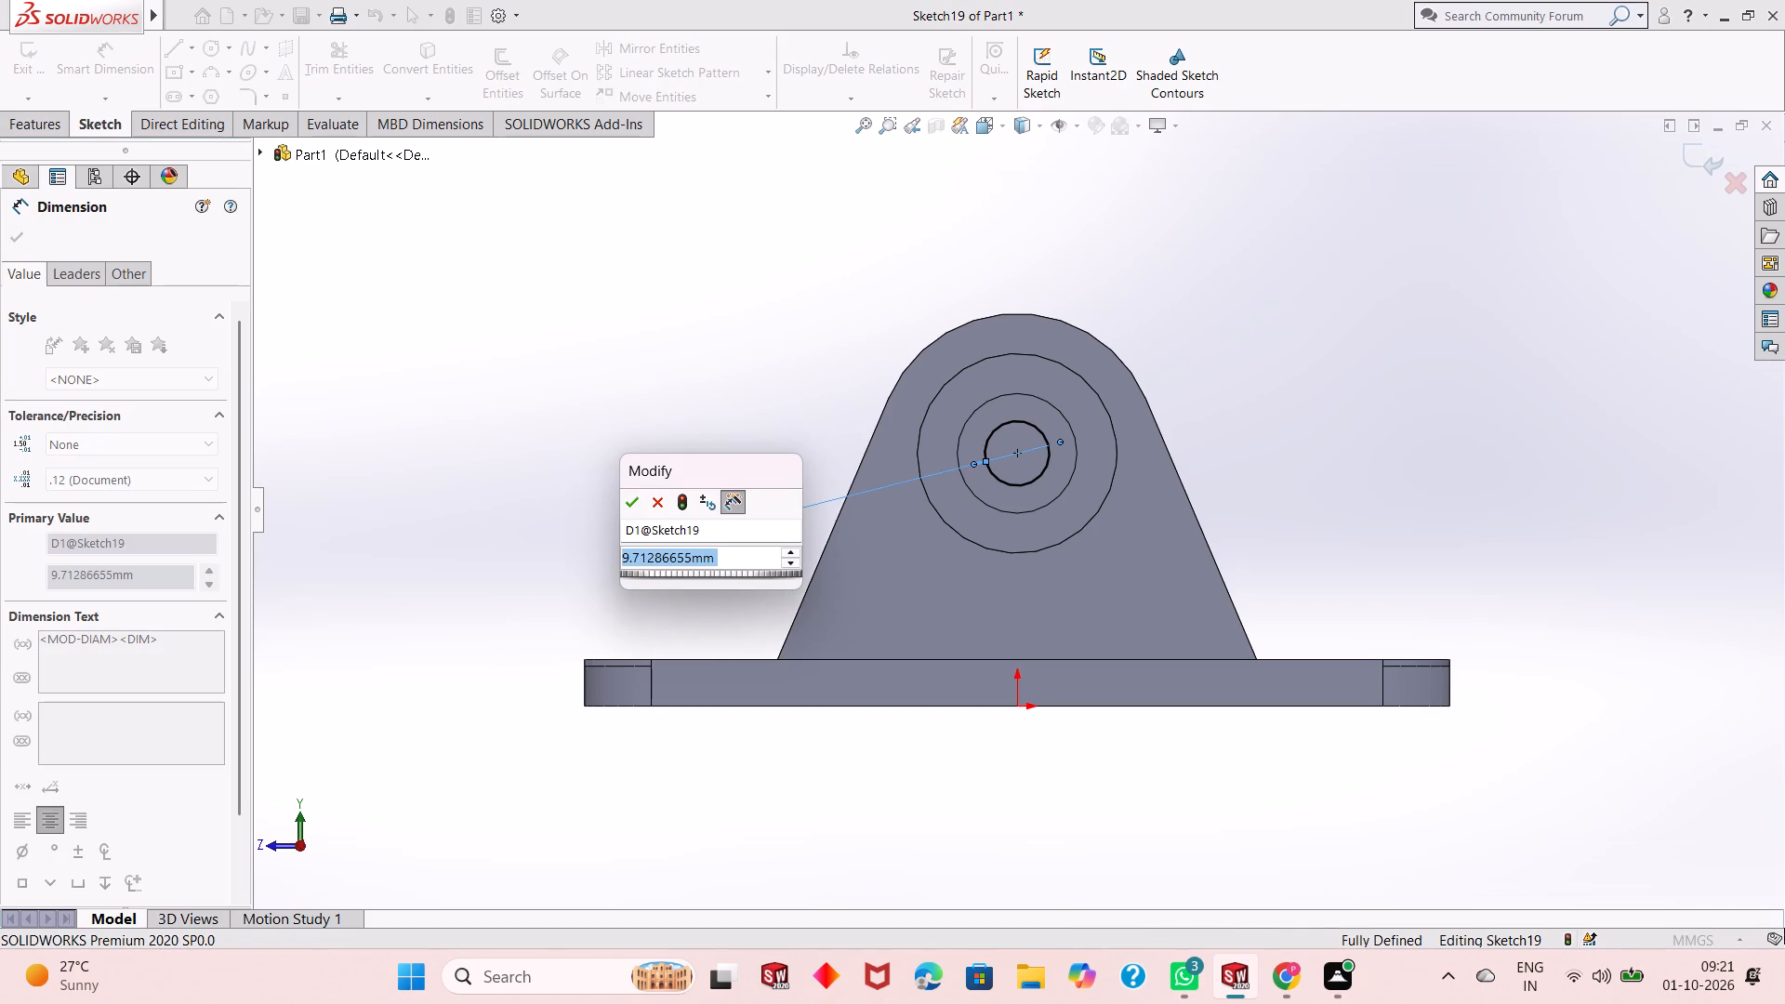
{"action": "type", "text": "16"}
{"action": "key", "text": "Return"}
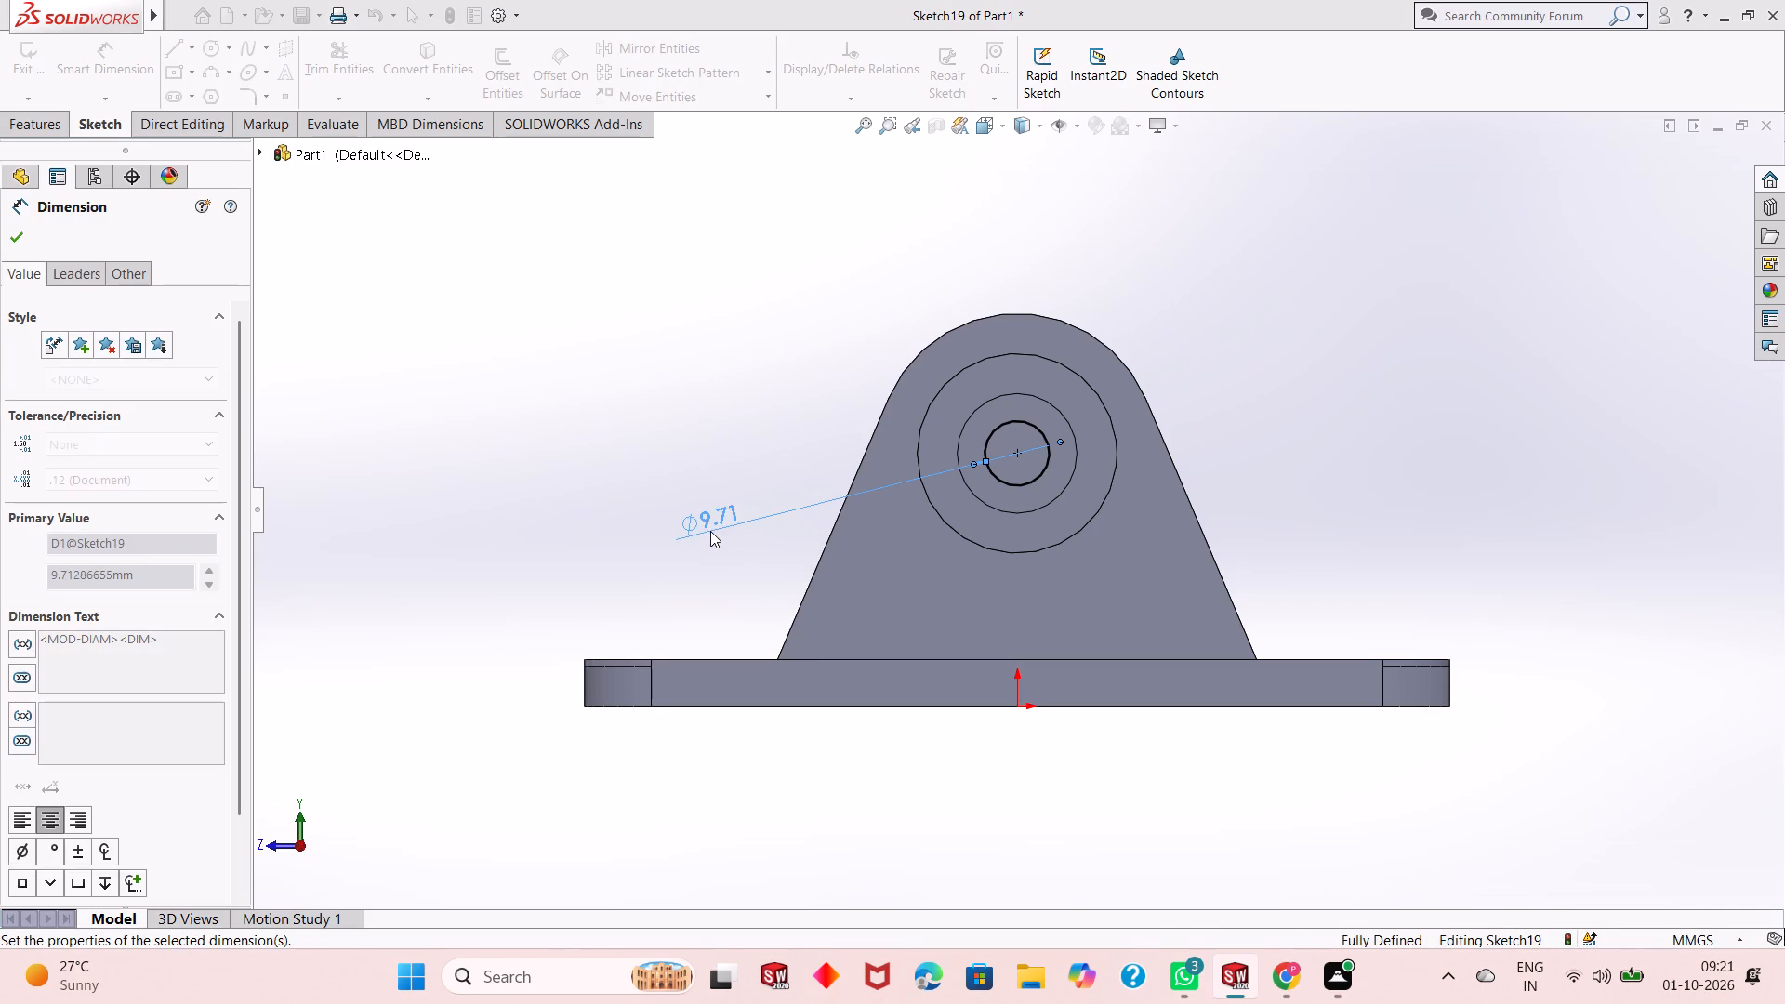
Cut-extrude the 16 mm circle from the floor of the 18 mm hole as a blind hole 4 mm deep.
{"action": "middle_click_drag", "start_coordinate": [748, 483], "coordinate": [767, 530]}
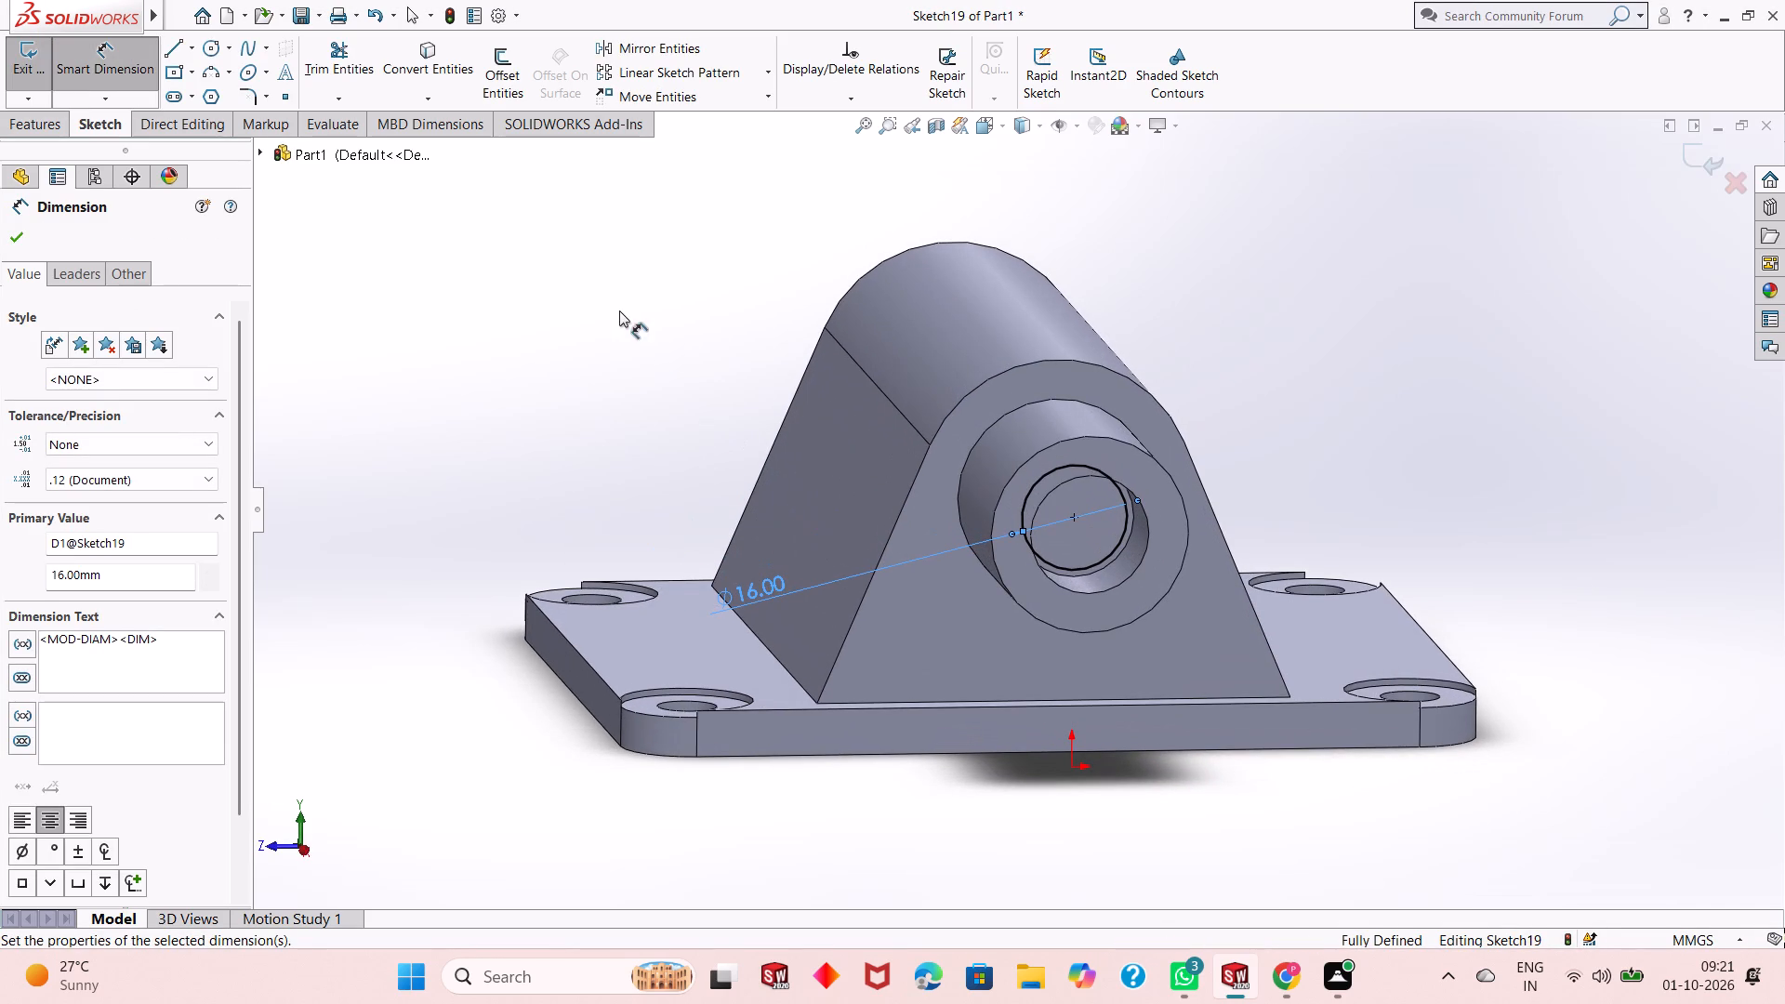
{"action": "right_click", "coordinate": [617, 310]}
{"action": "left_click", "coordinate": [661, 366]}
{"action": "left_click", "coordinate": [61, 125]}
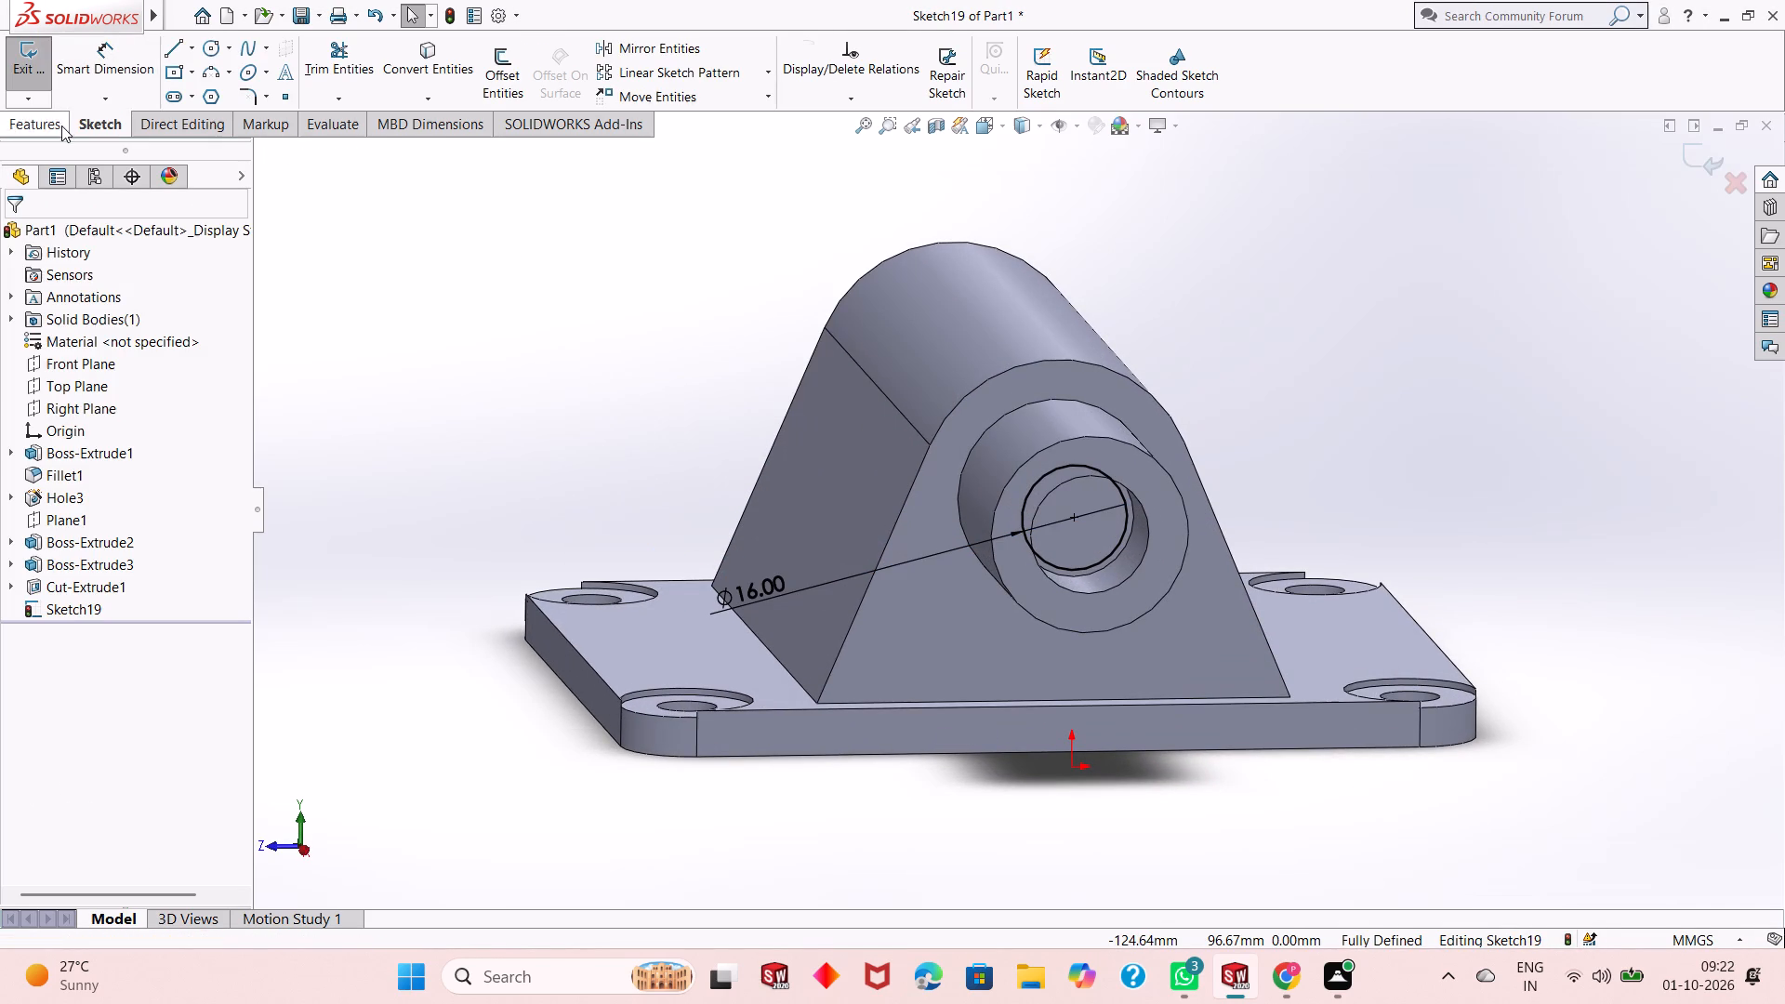
{"action": "left_click", "coordinate": [304, 96]}
{"action": "middle_click_drag", "start_coordinate": [562, 358], "coordinate": [562, 353]}
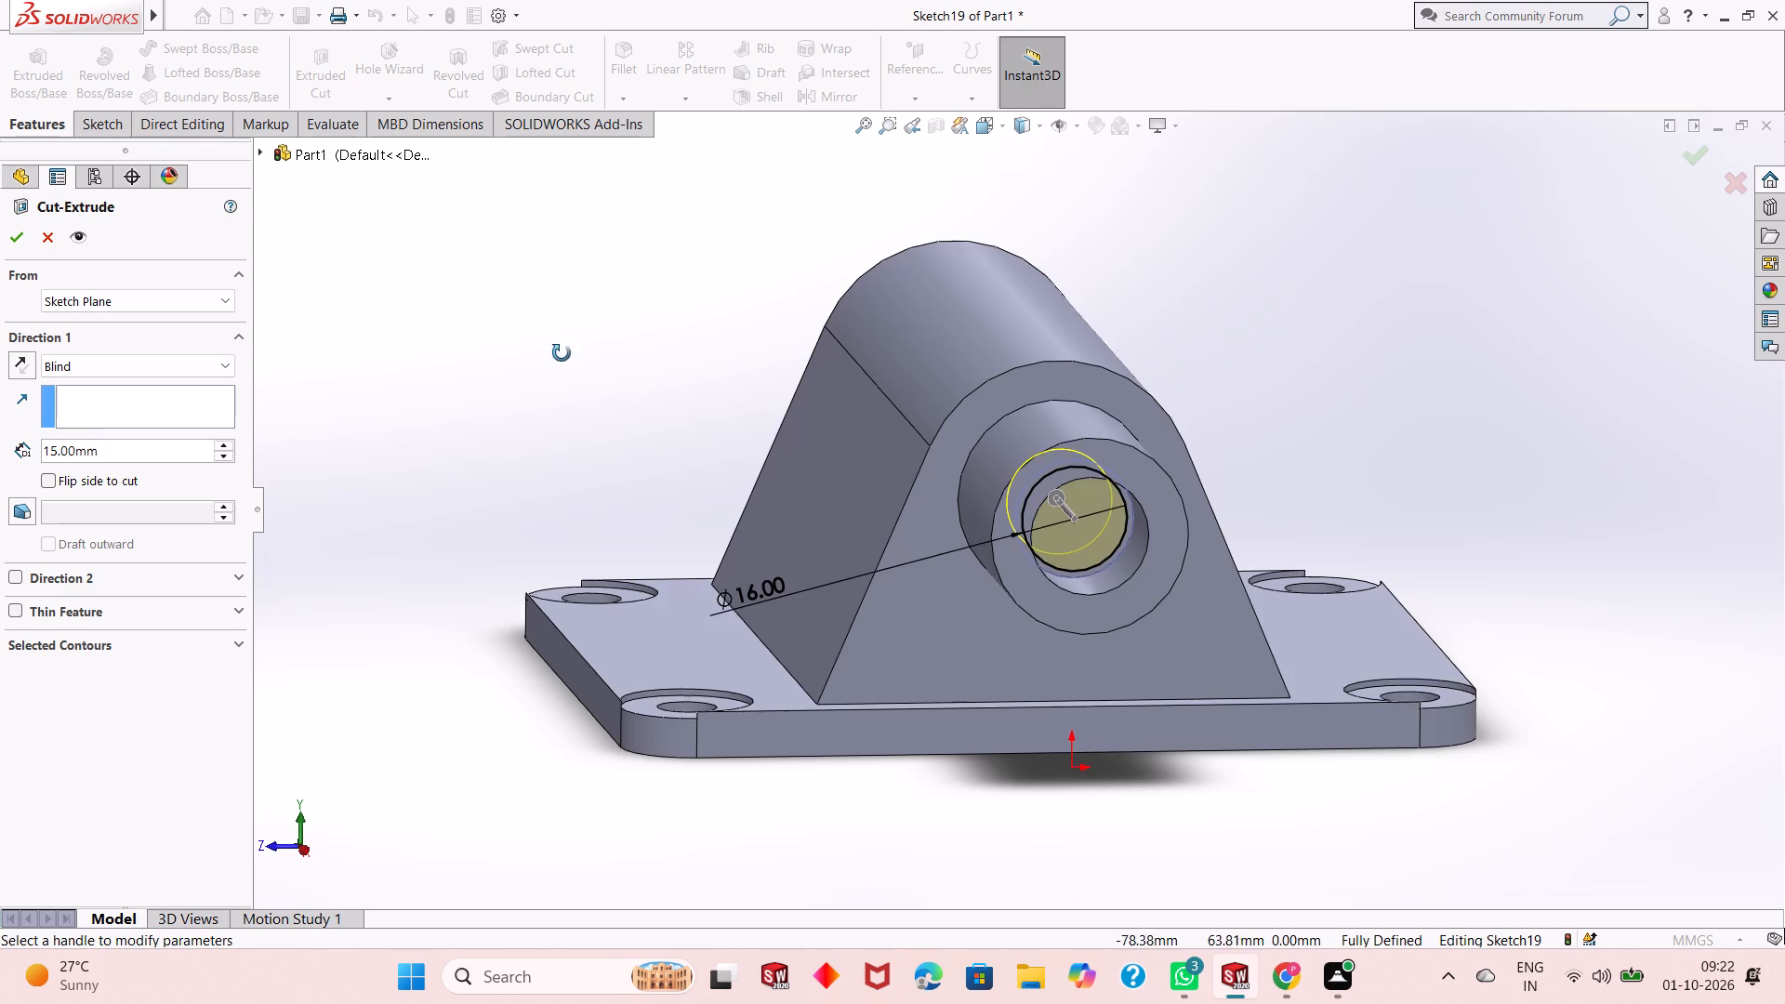
{"action": "middle_click_drag", "start_coordinate": [562, 353], "coordinate": [660, 310]}
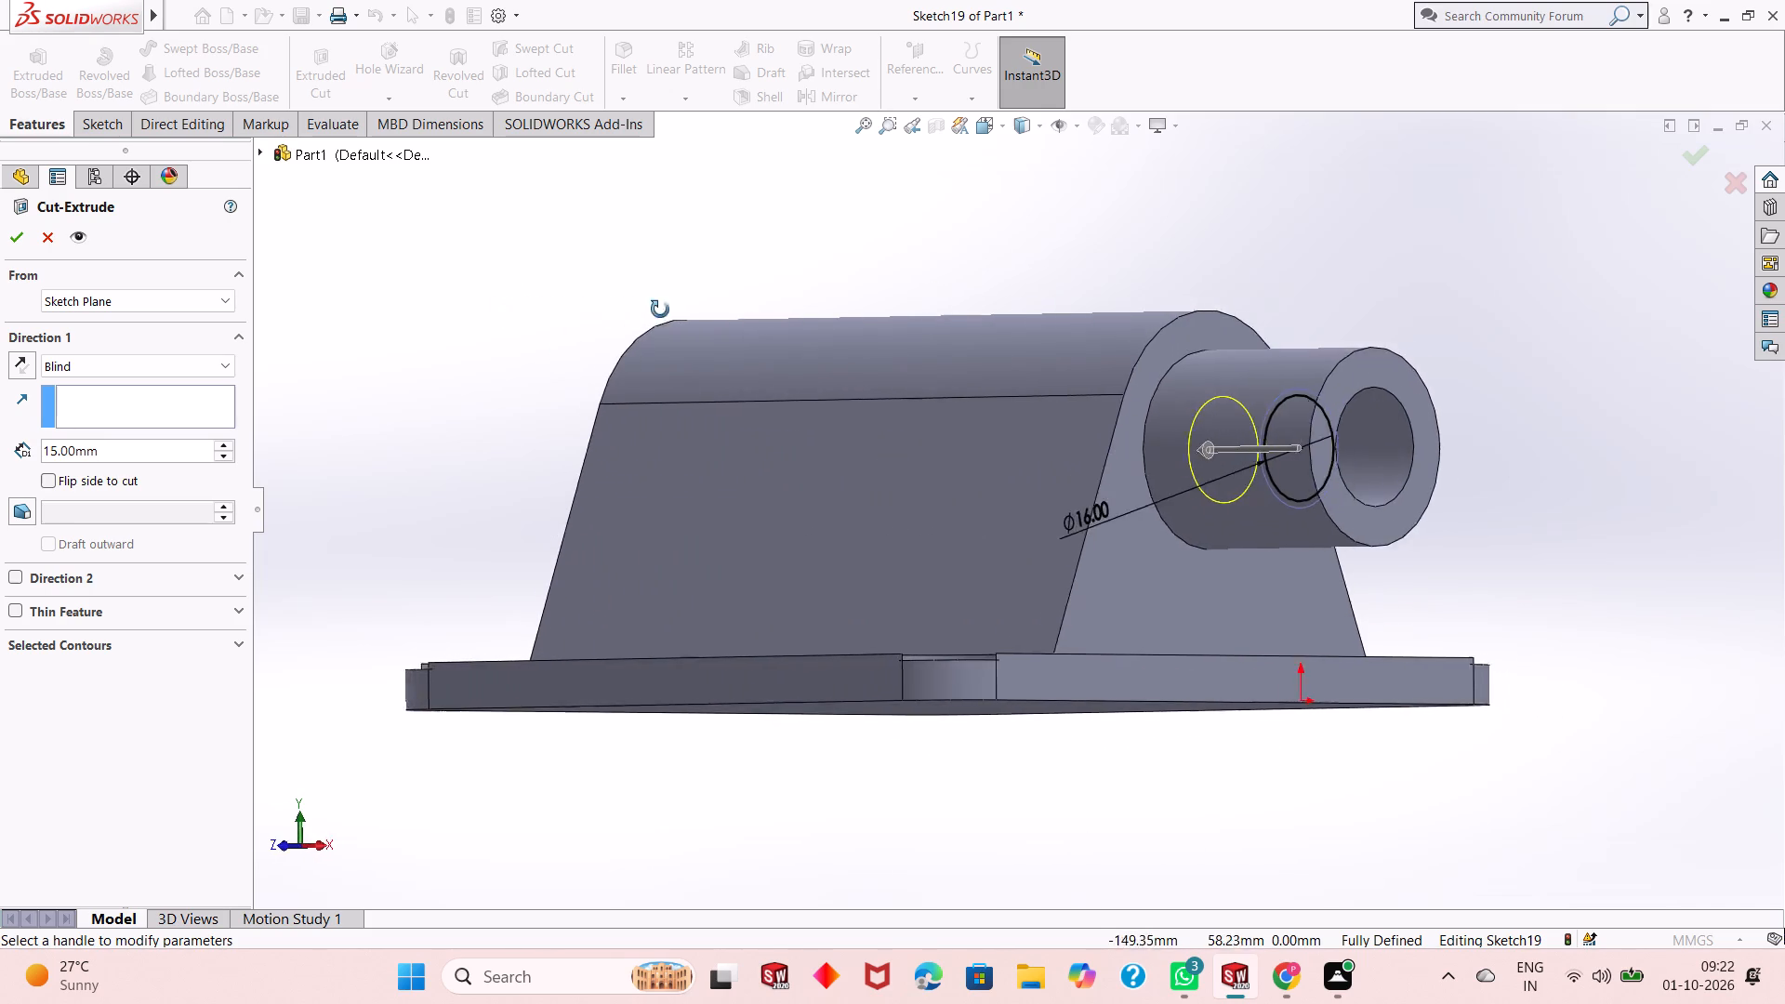
{"action": "middle_click_drag", "start_coordinate": [660, 310], "coordinate": [632, 337]}
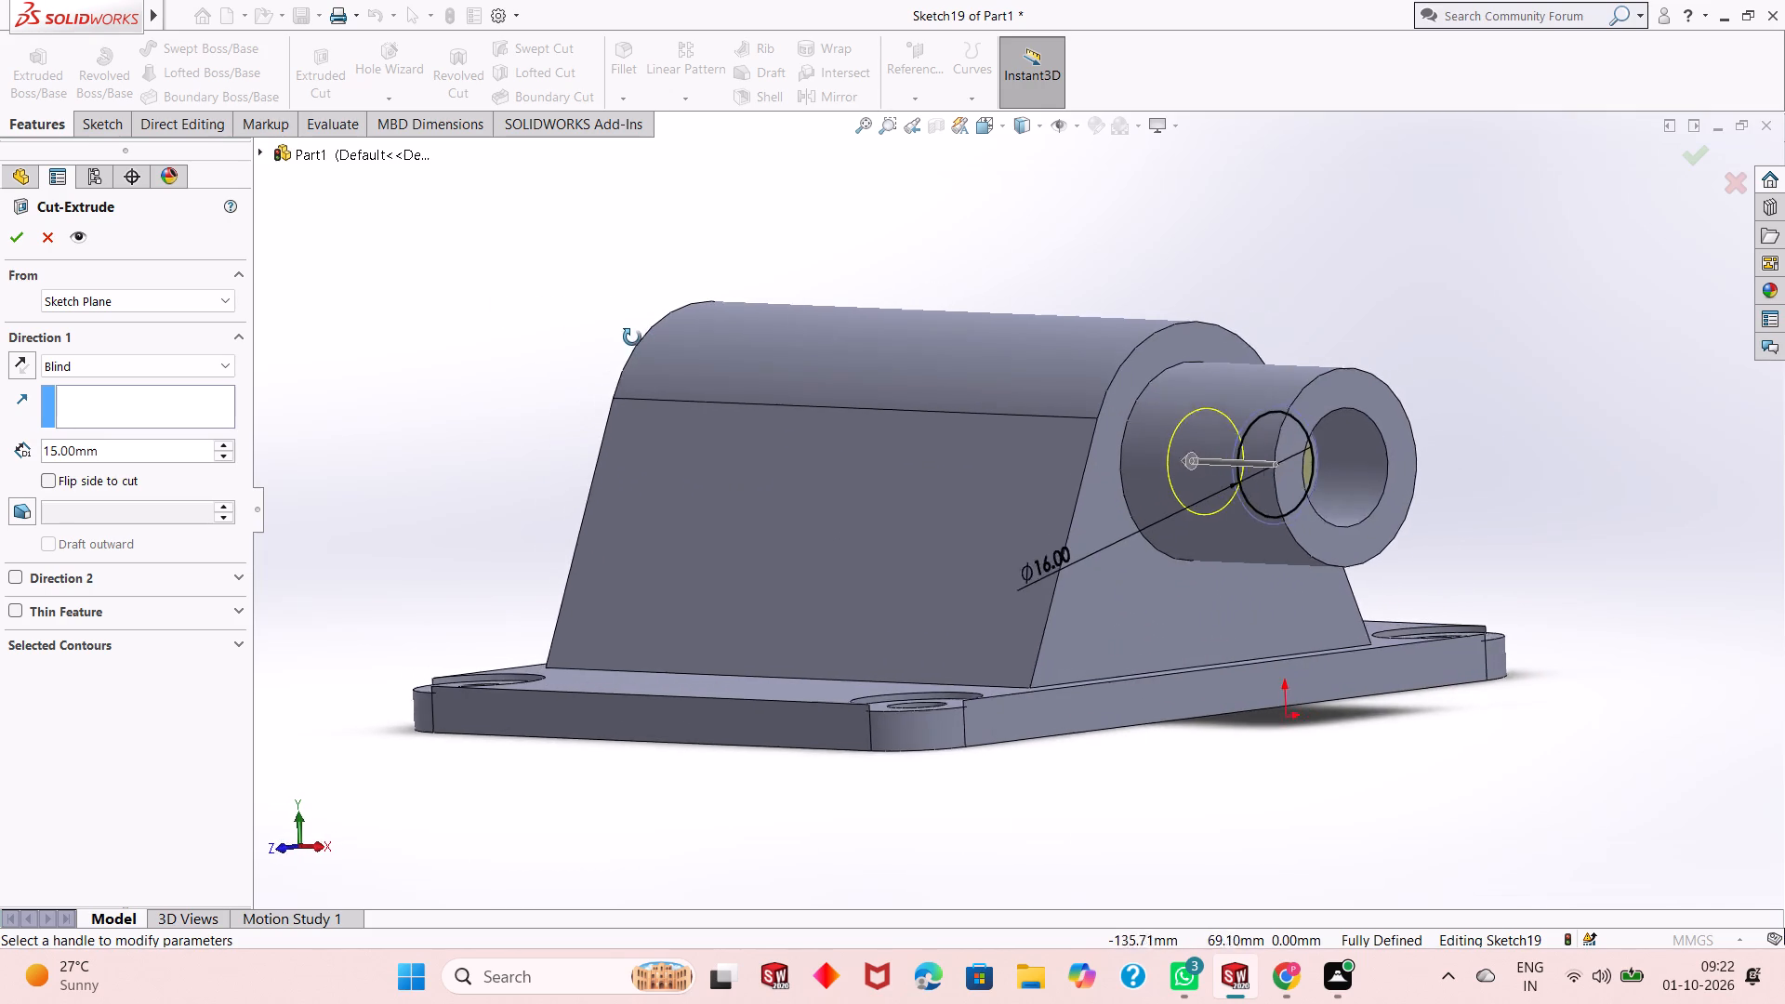
{"action": "middle_click_drag", "start_coordinate": [632, 337], "coordinate": [622, 339]}
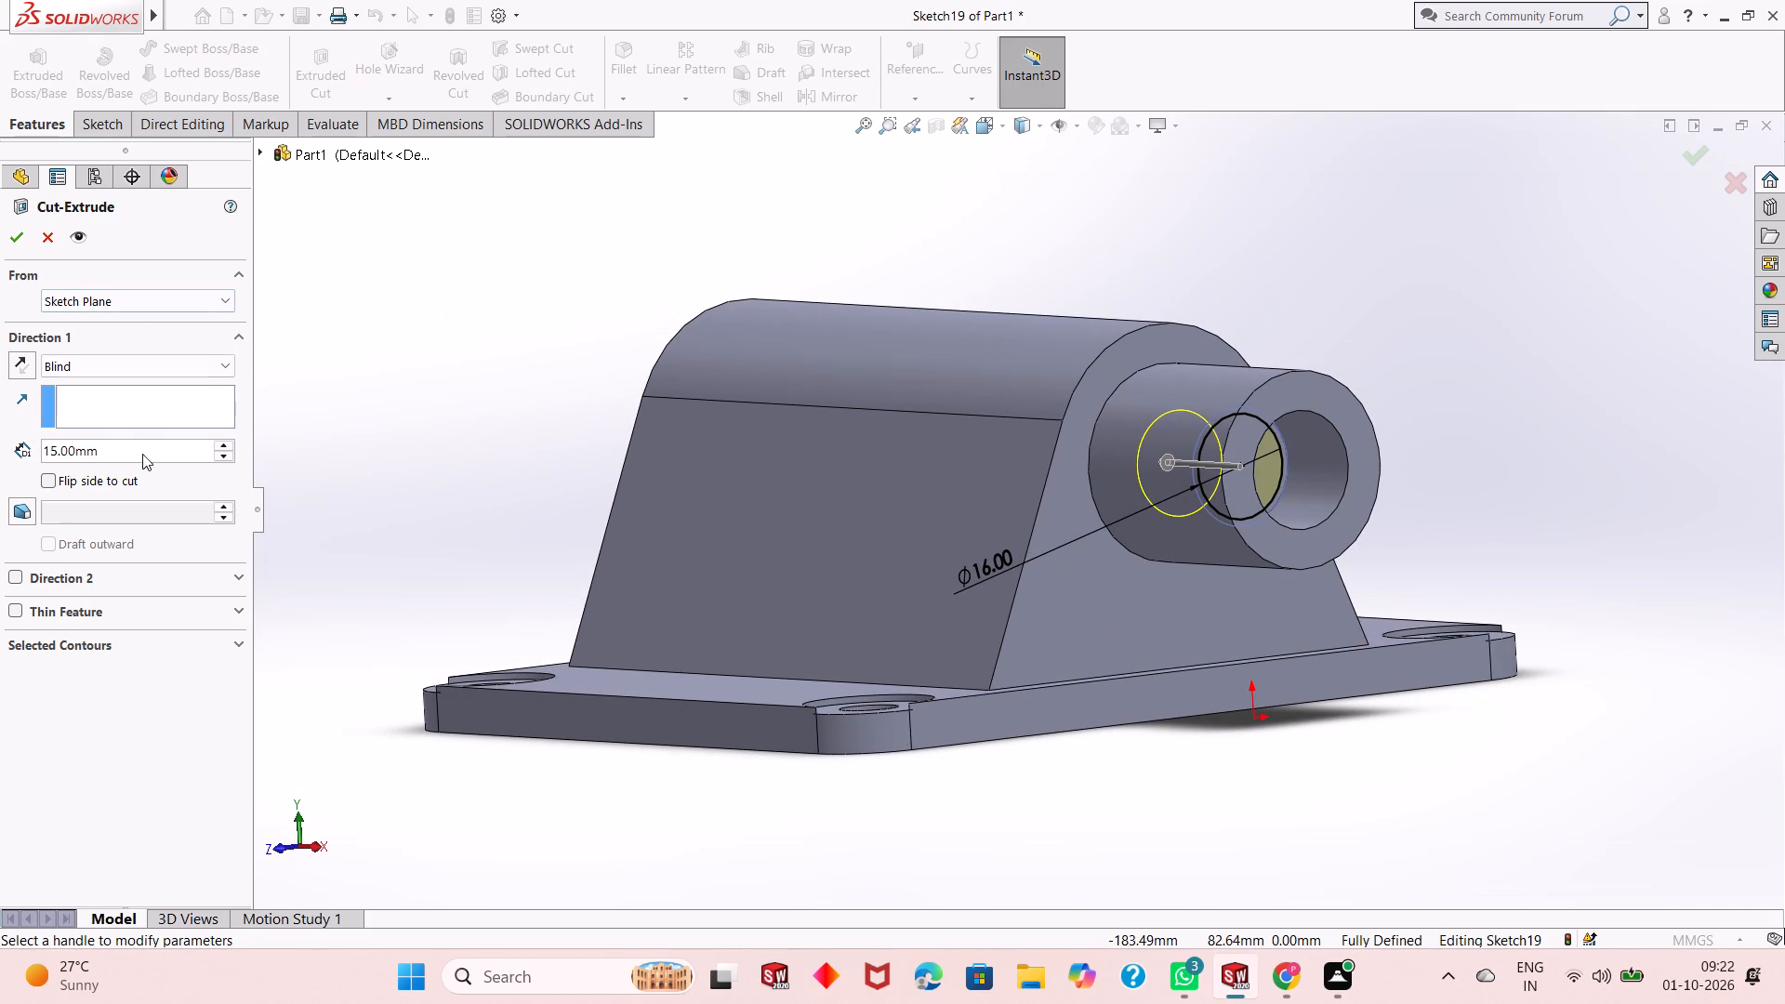
{"action": "double_click", "coordinate": [120, 451]}
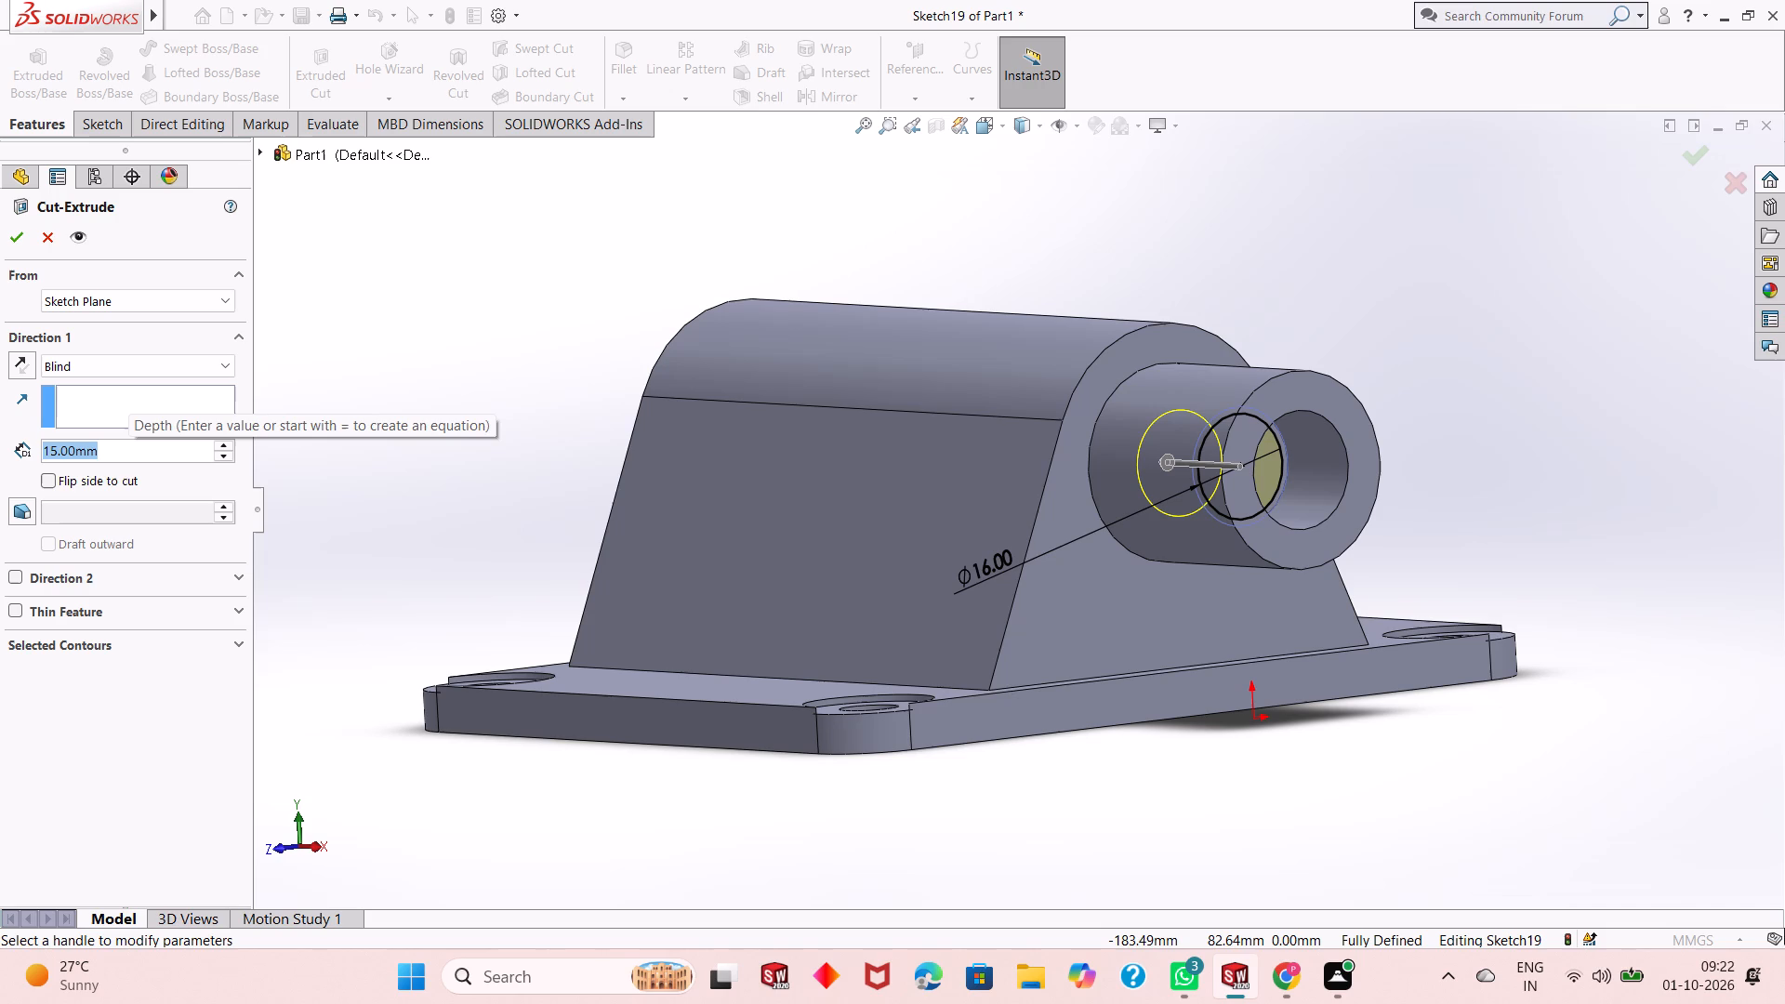
{"action": "key", "text": "4"}
{"action": "key", "text": "Return"}
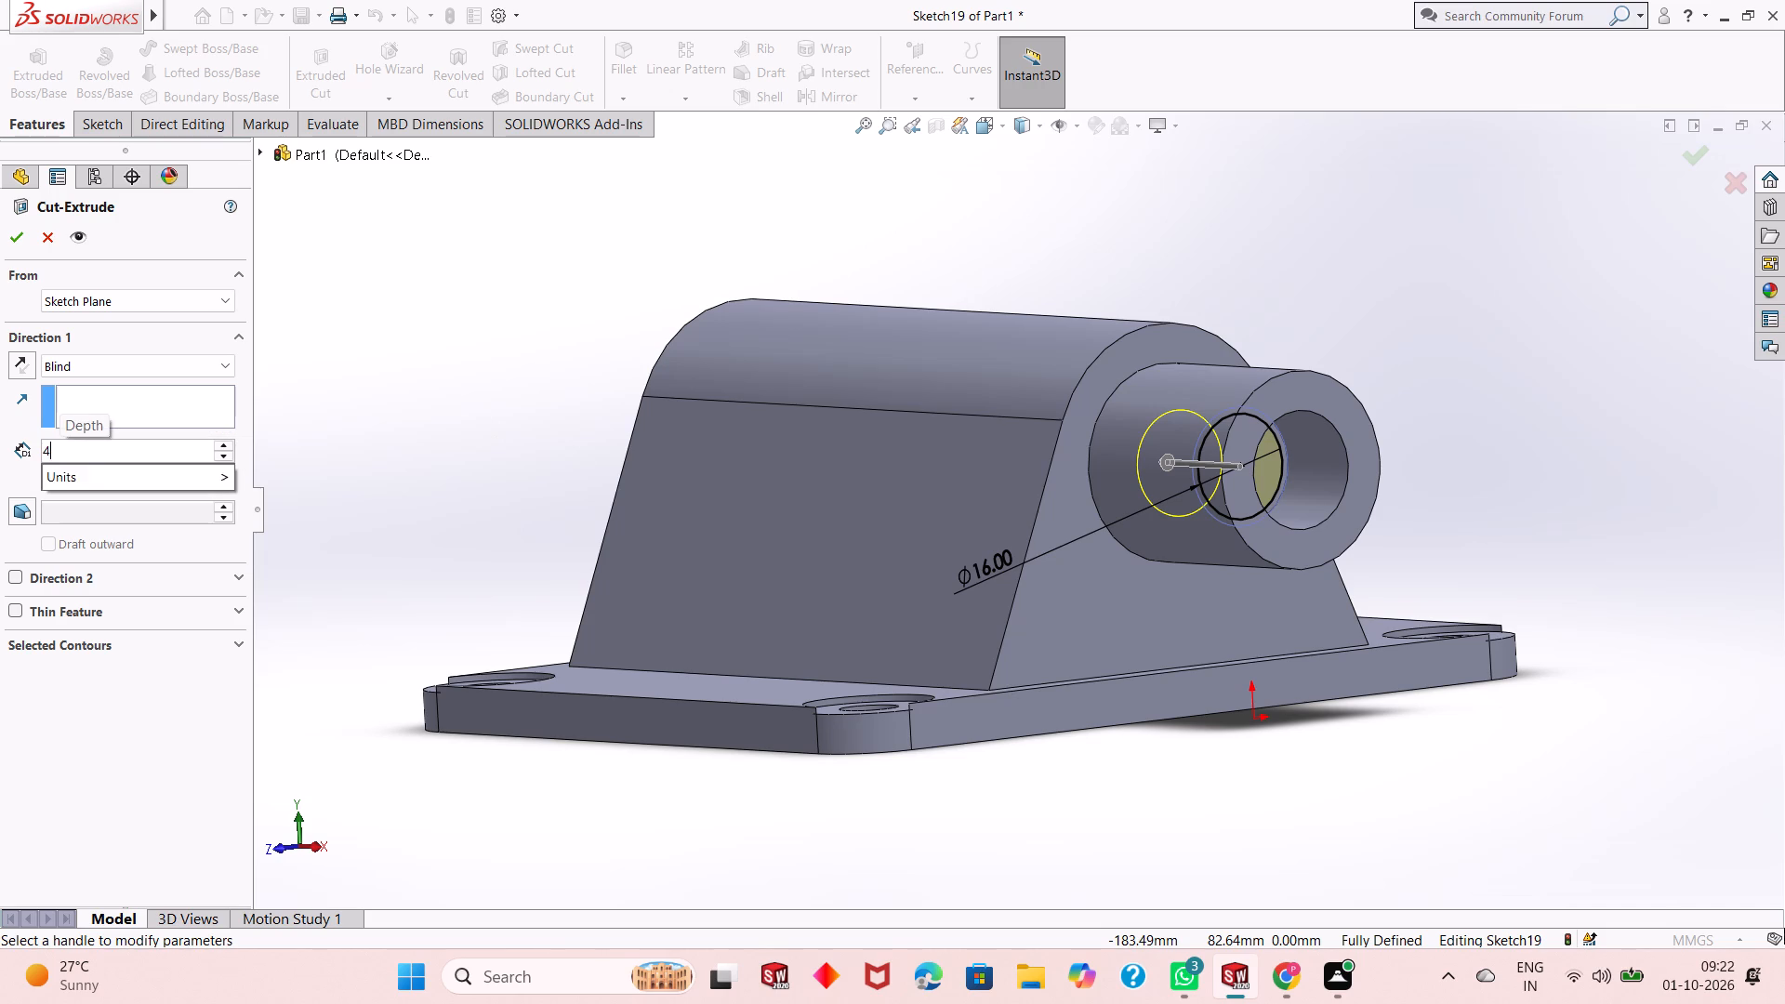
{"action": "left_click", "coordinate": [16, 242]}
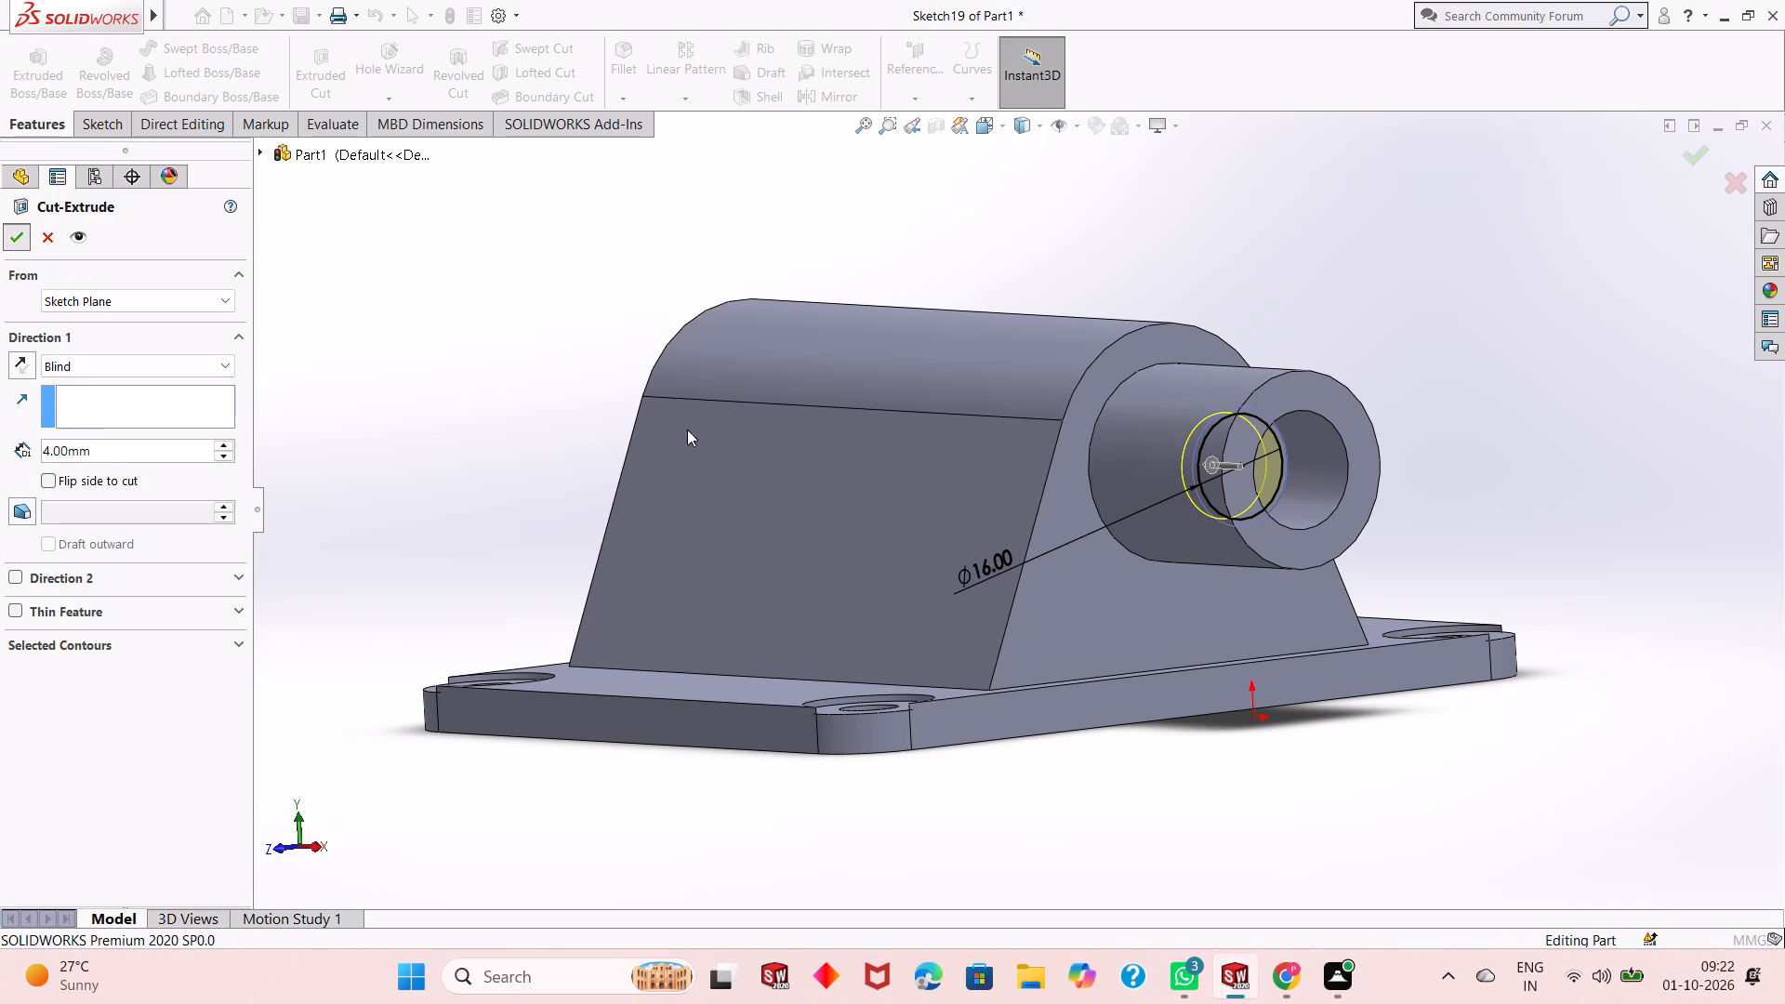
{"action": "scroll", "coordinate": [787, 468], "scroll_direction": "up", "scroll_amount": 1}
{"action": "key", "text": "Escape"}
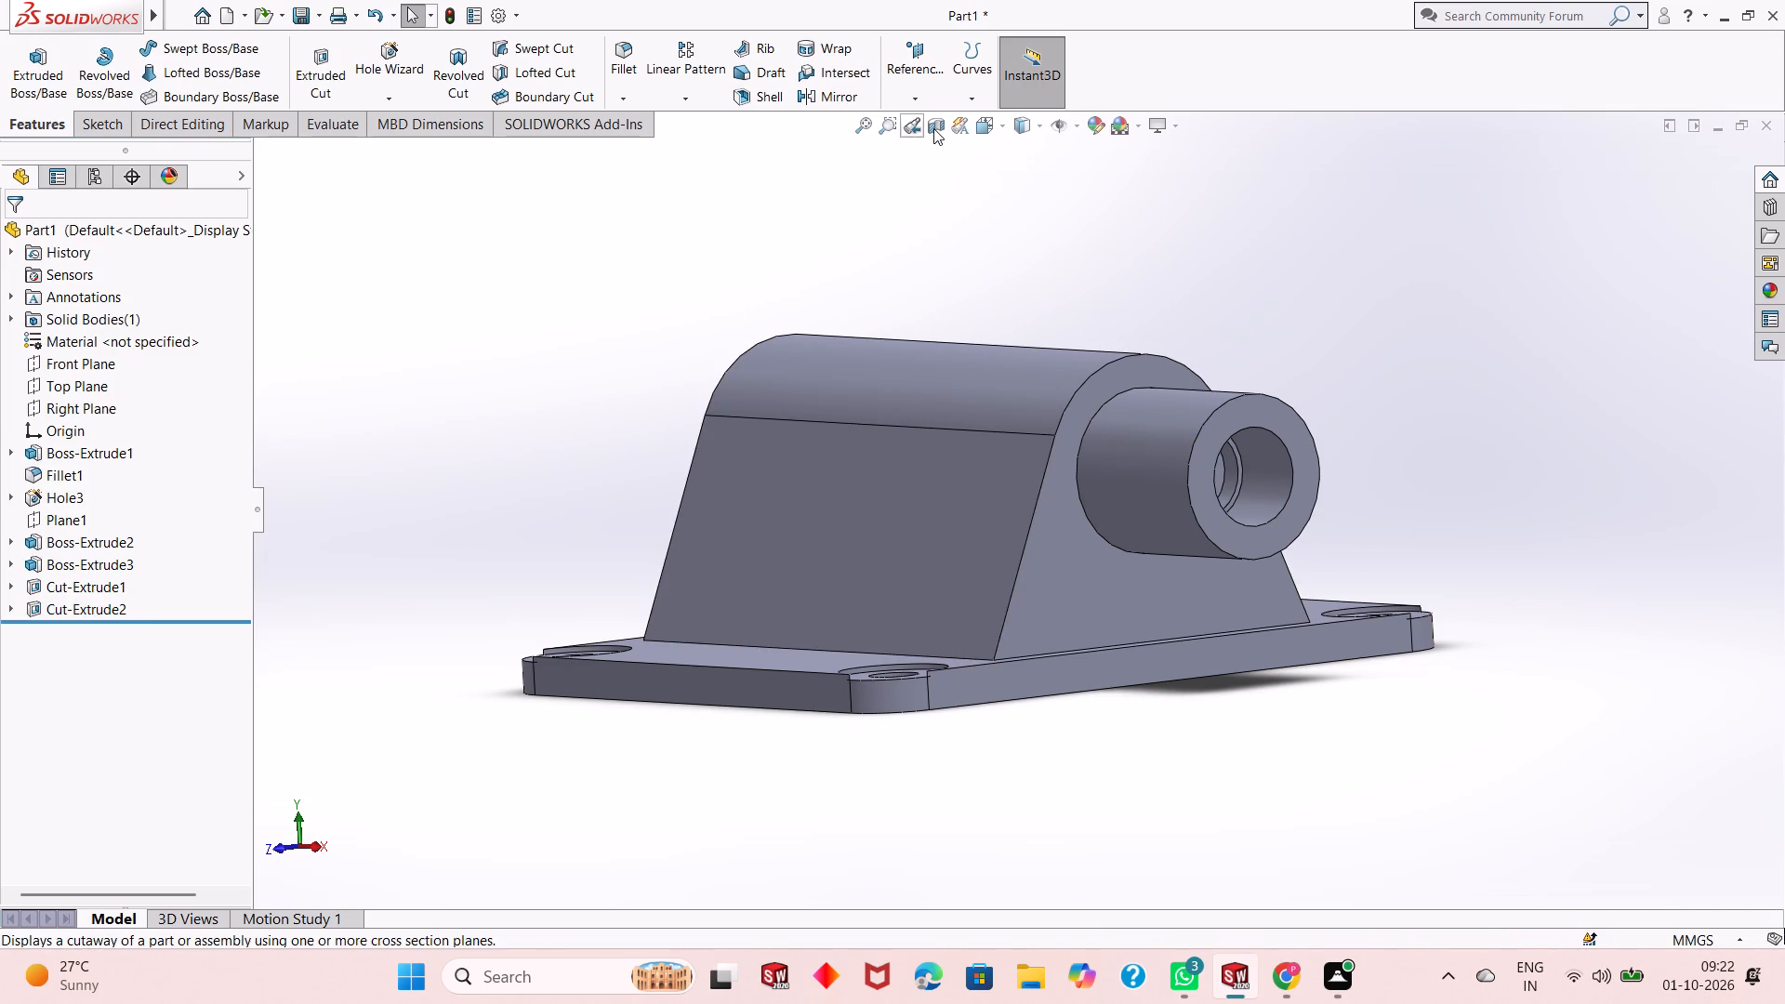
Section the model along the Front Plane and inspect the stepped hole's profile inside the boss.
{"action": "left_click", "coordinate": [933, 128]}
{"action": "middle_click_drag", "start_coordinate": [591, 558], "coordinate": [591, 560]}
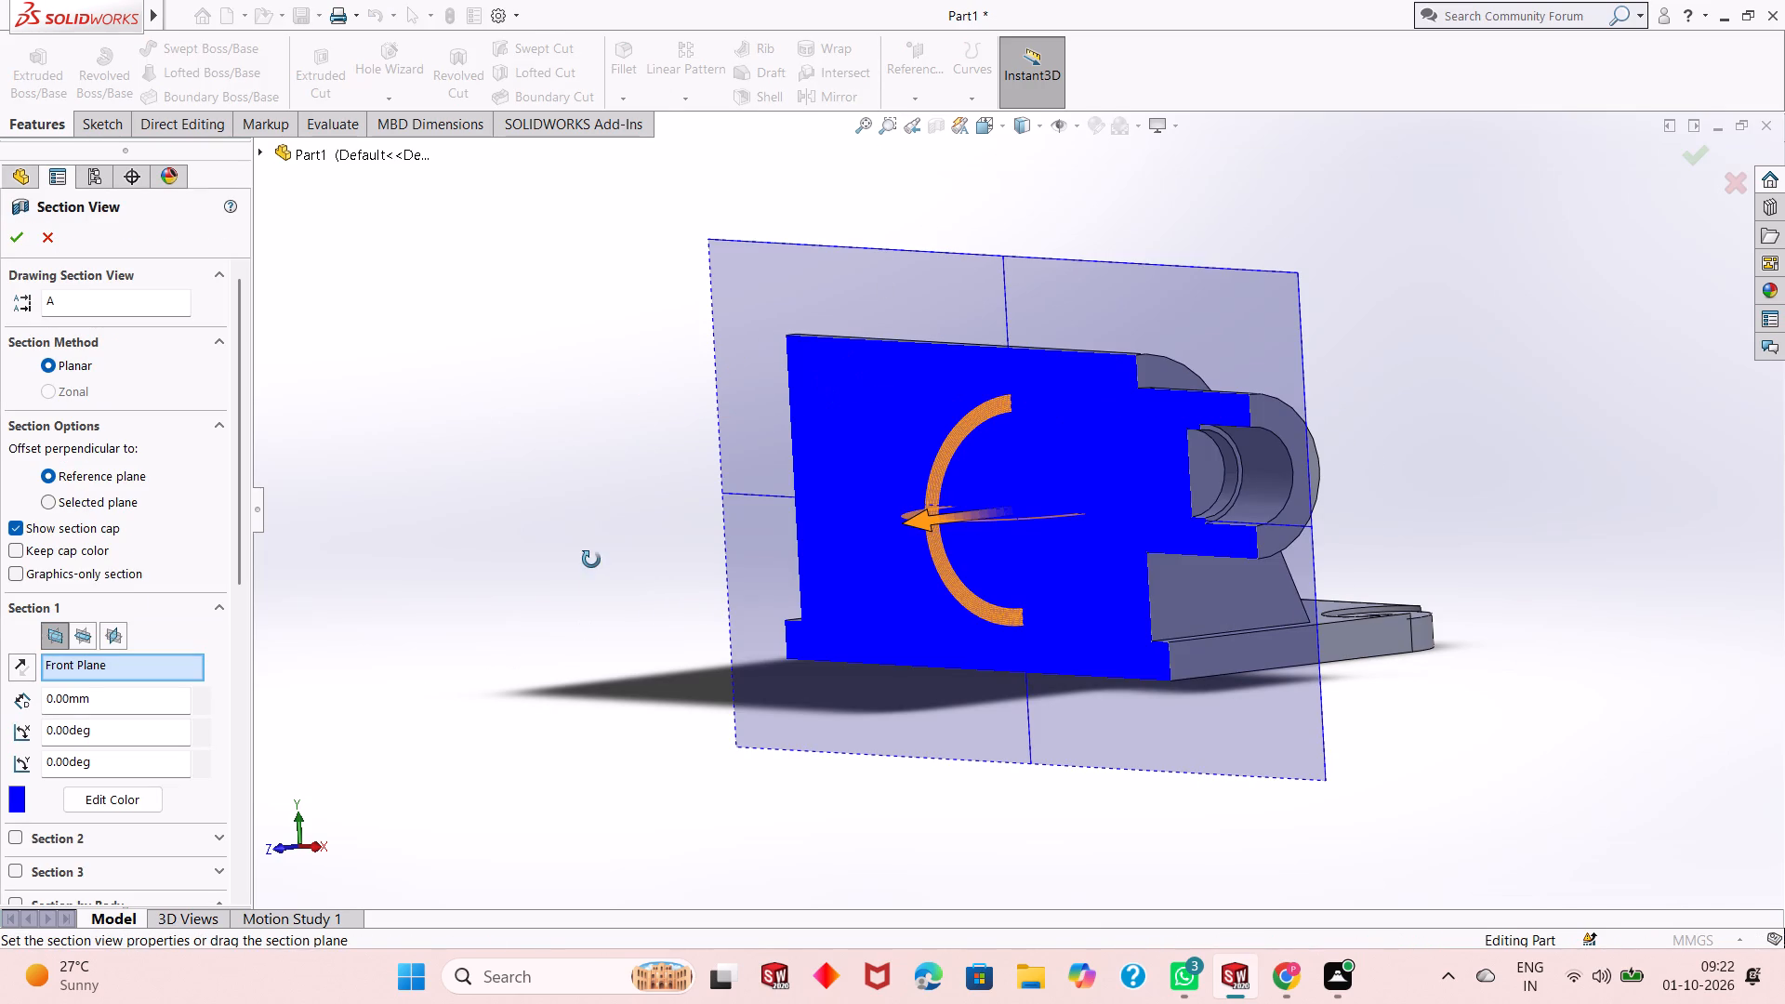
{"action": "middle_click_drag", "start_coordinate": [591, 560], "coordinate": [688, 537]}
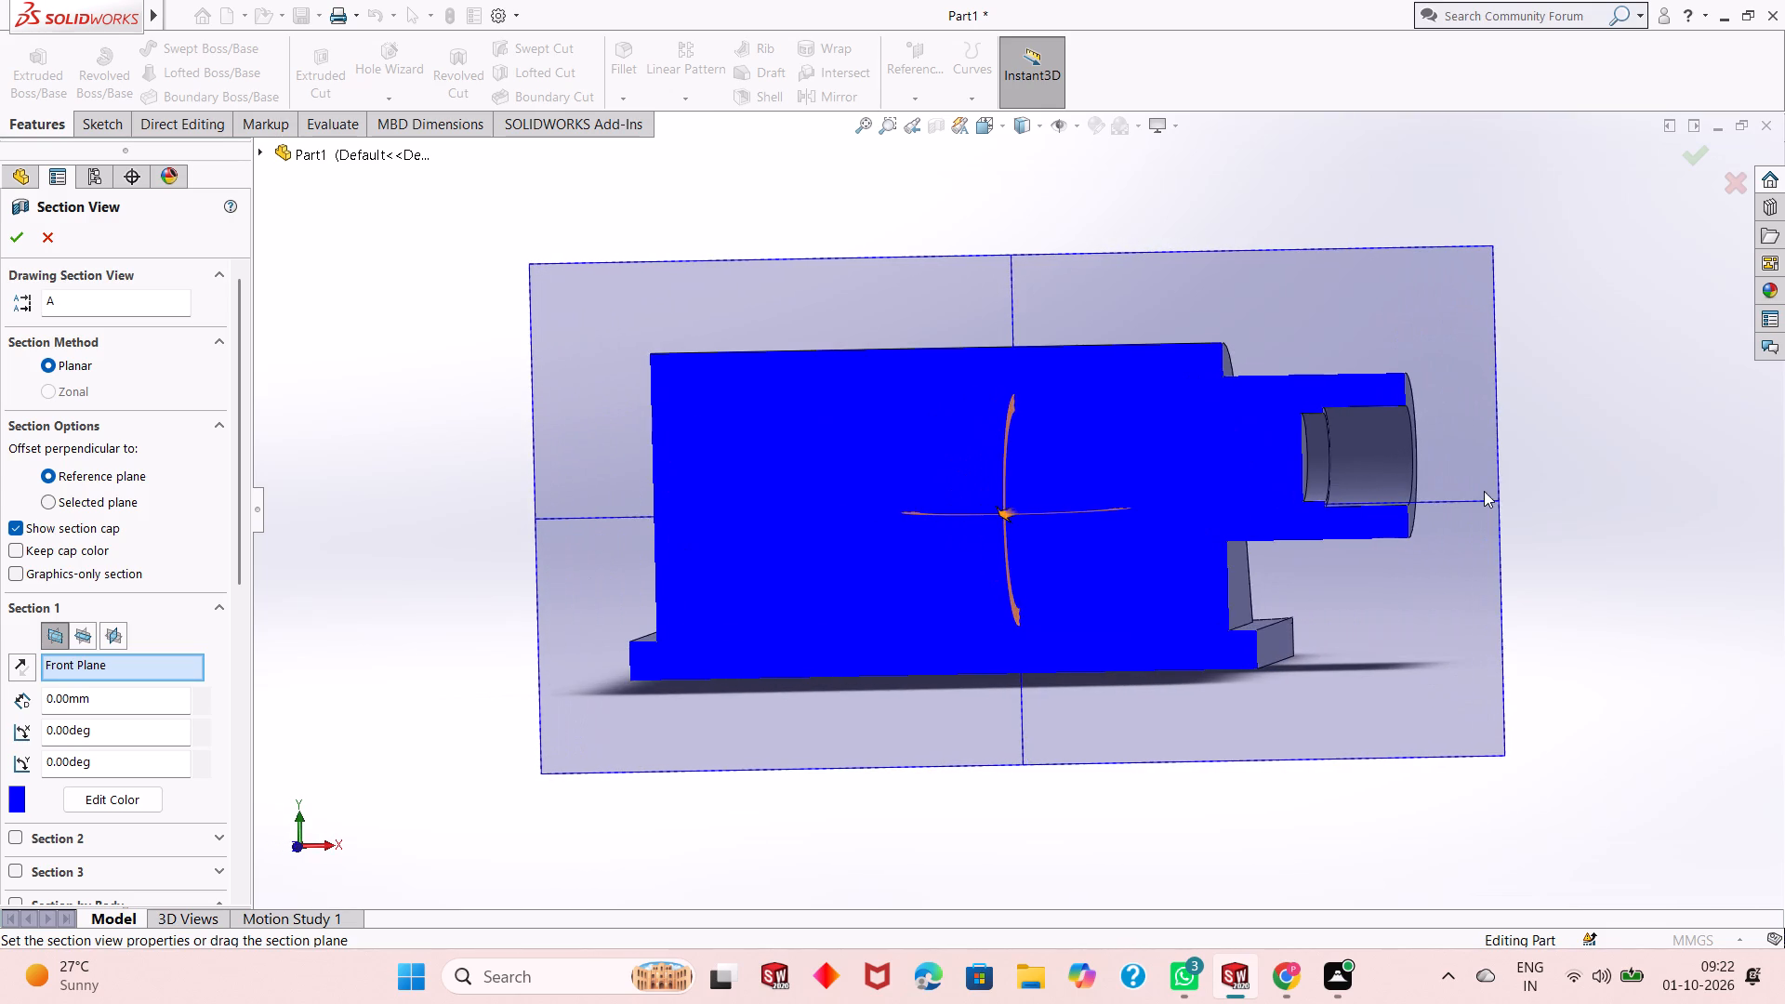
{"action": "scroll", "coordinate": [1484, 493], "scroll_direction": "down", "scroll_amount": 1}
{"action": "middle_click_drag", "start_coordinate": [1581, 543], "coordinate": [1530, 560]}
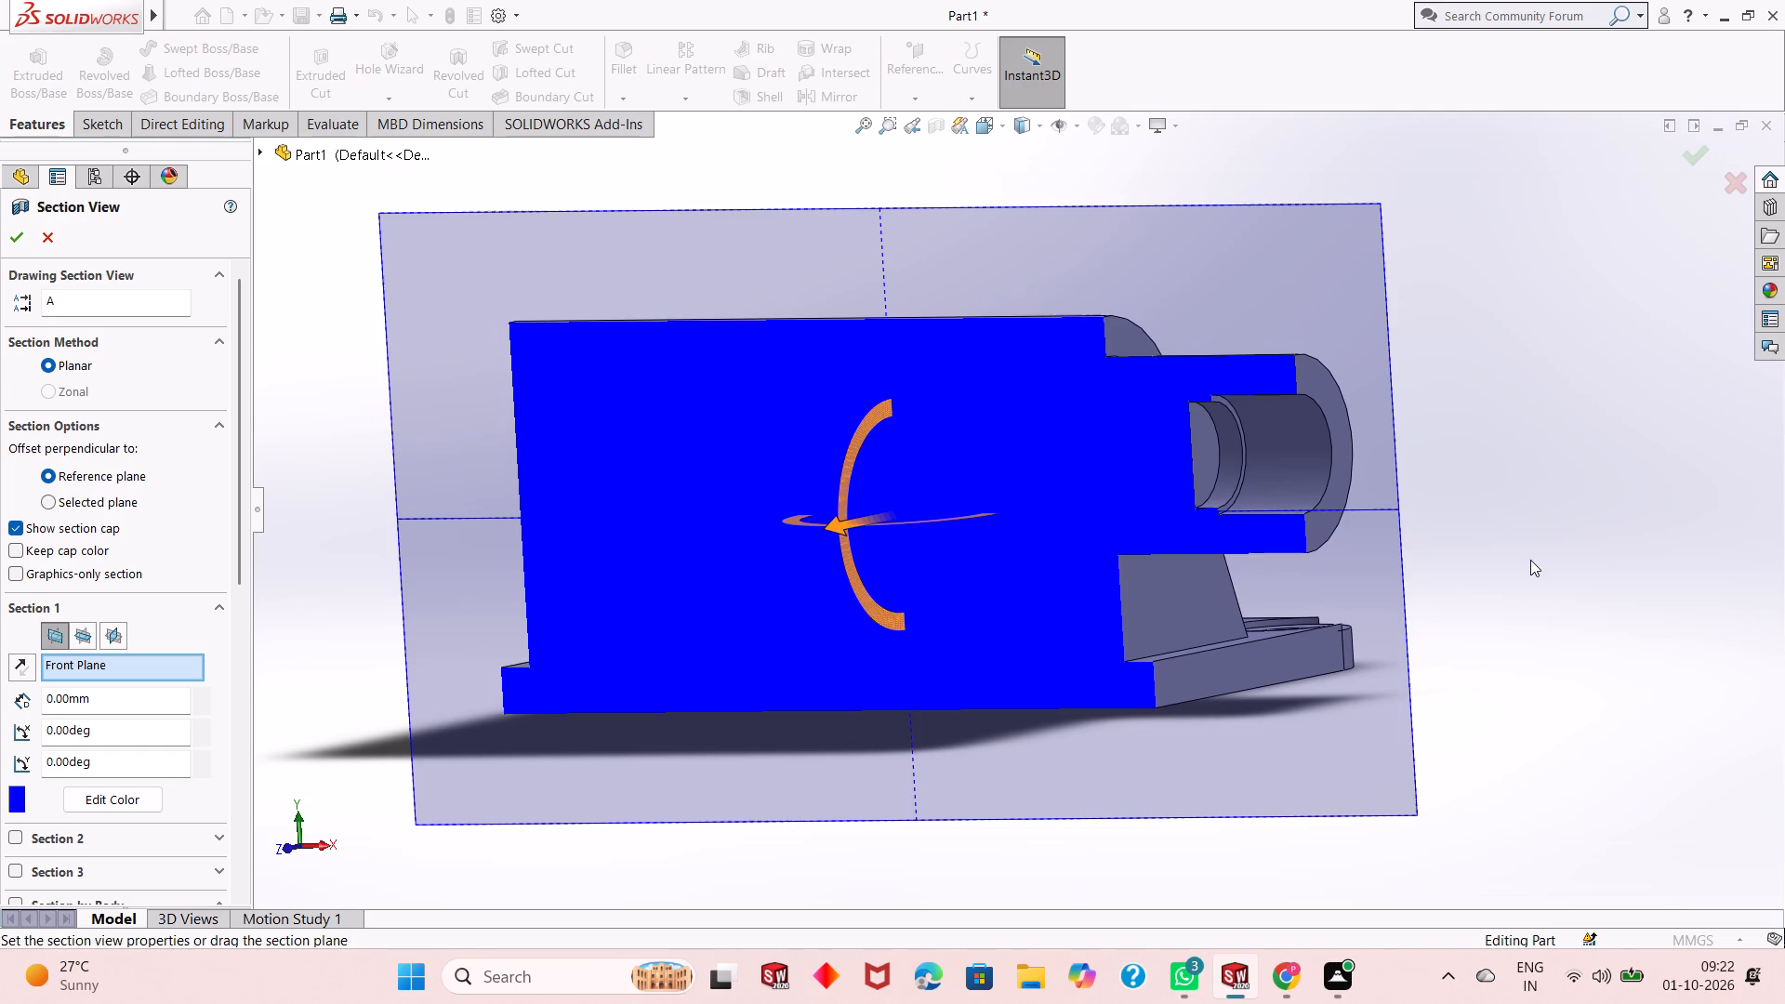
{"action": "scroll", "coordinate": [1215, 468], "scroll_direction": "down", "scroll_amount": 3}
{"action": "middle_click_drag", "start_coordinate": [1554, 537], "coordinate": [1609, 539]}
{"action": "scroll", "coordinate": [1196, 538], "scroll_direction": "up", "scroll_amount": 3}
{"action": "middle_click_drag", "start_coordinate": [1689, 637], "coordinate": [1703, 638]}
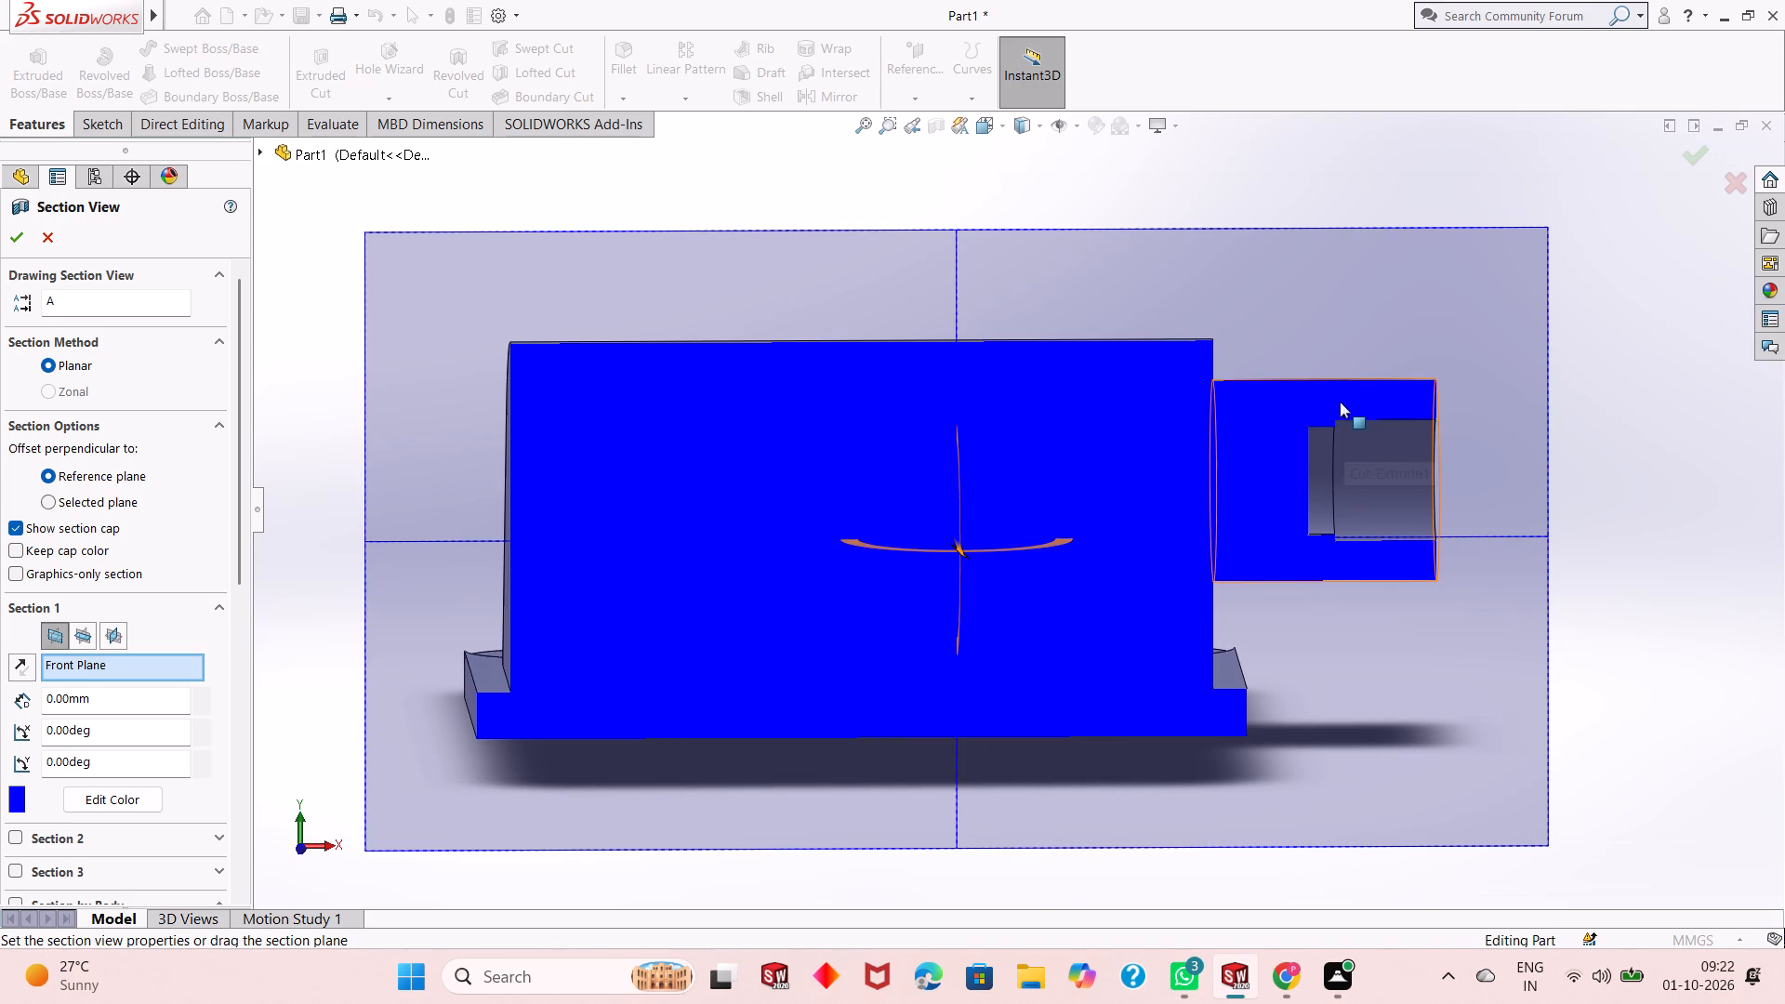
{"action": "scroll", "coordinate": [1335, 474], "scroll_direction": "down", "scroll_amount": 3}
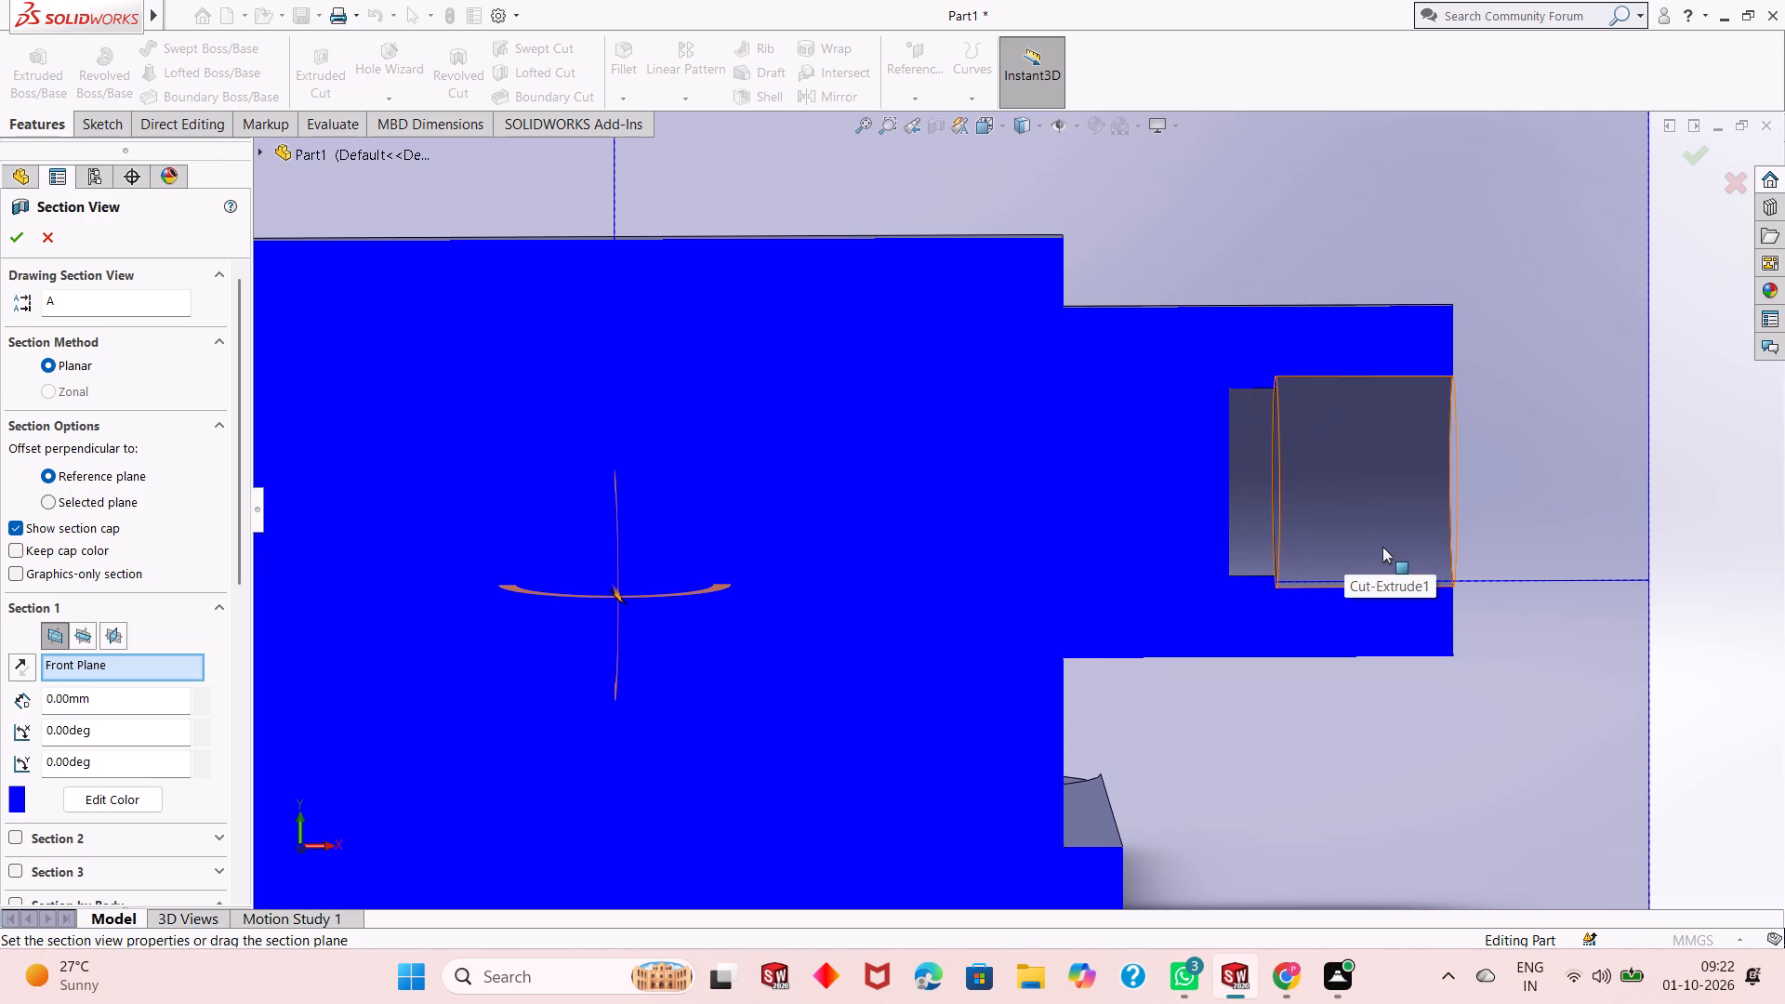
{"action": "scroll", "coordinate": [1504, 663], "scroll_direction": "up", "scroll_amount": 2}
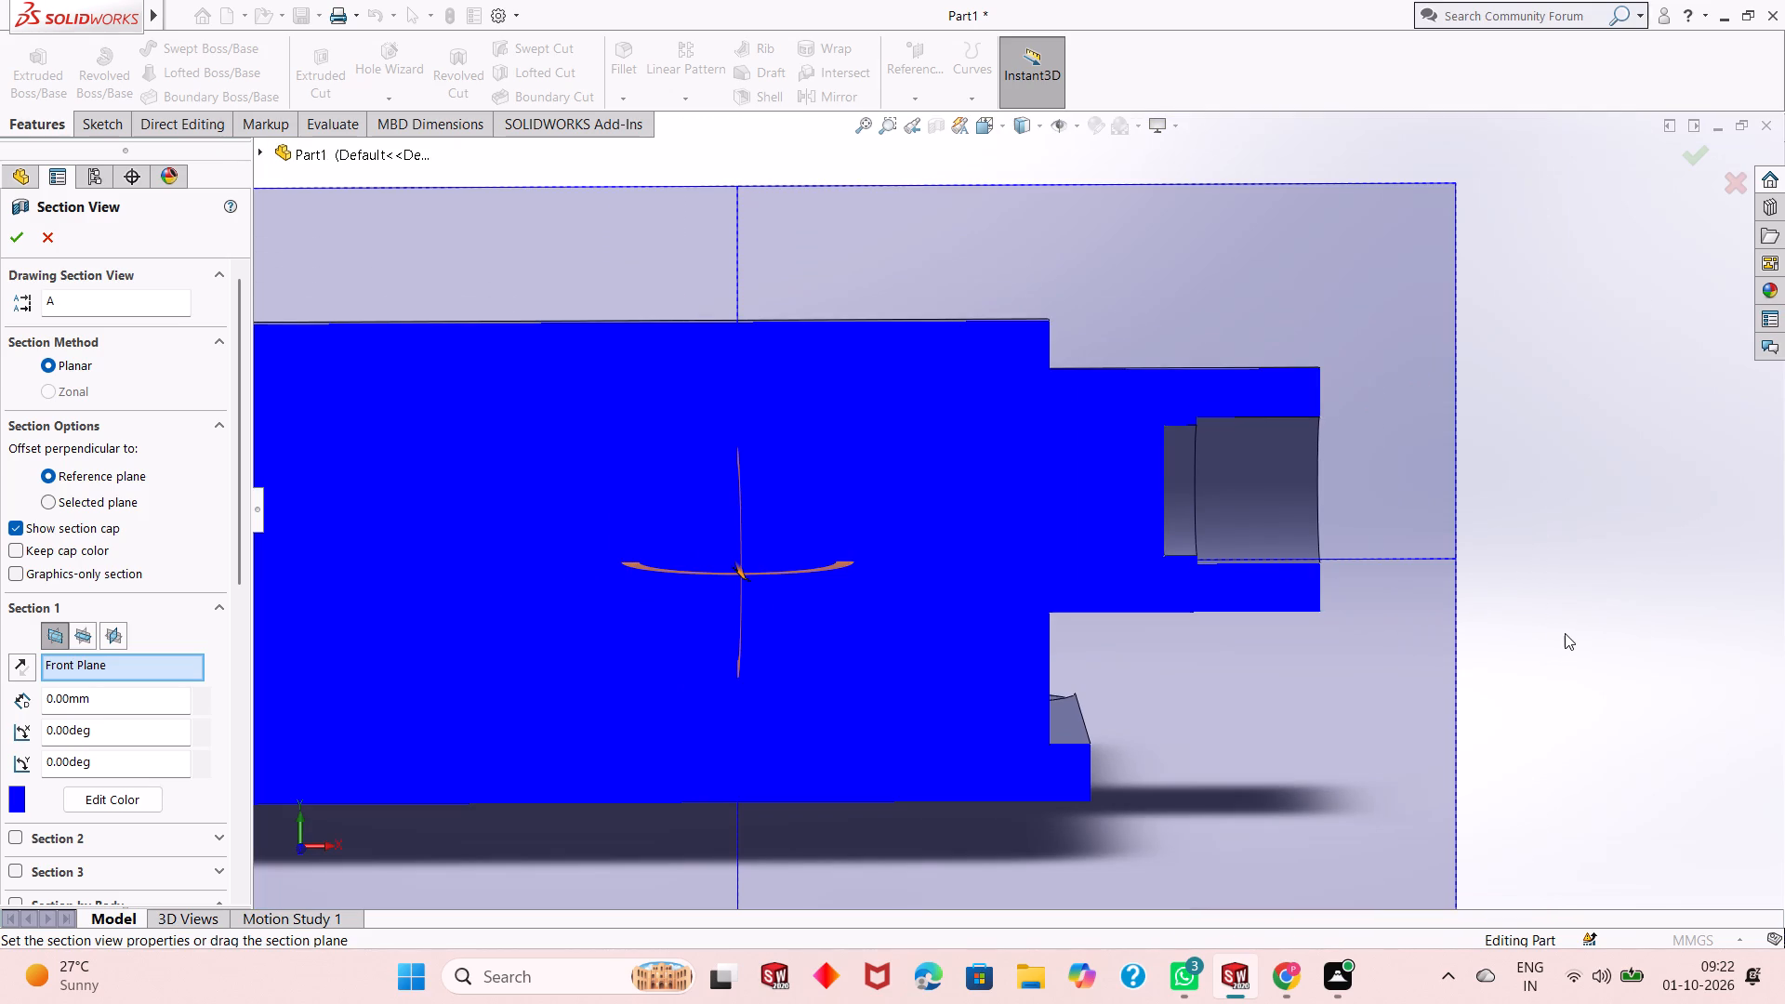
{"action": "middle_click", "coordinate": [1566, 634]}
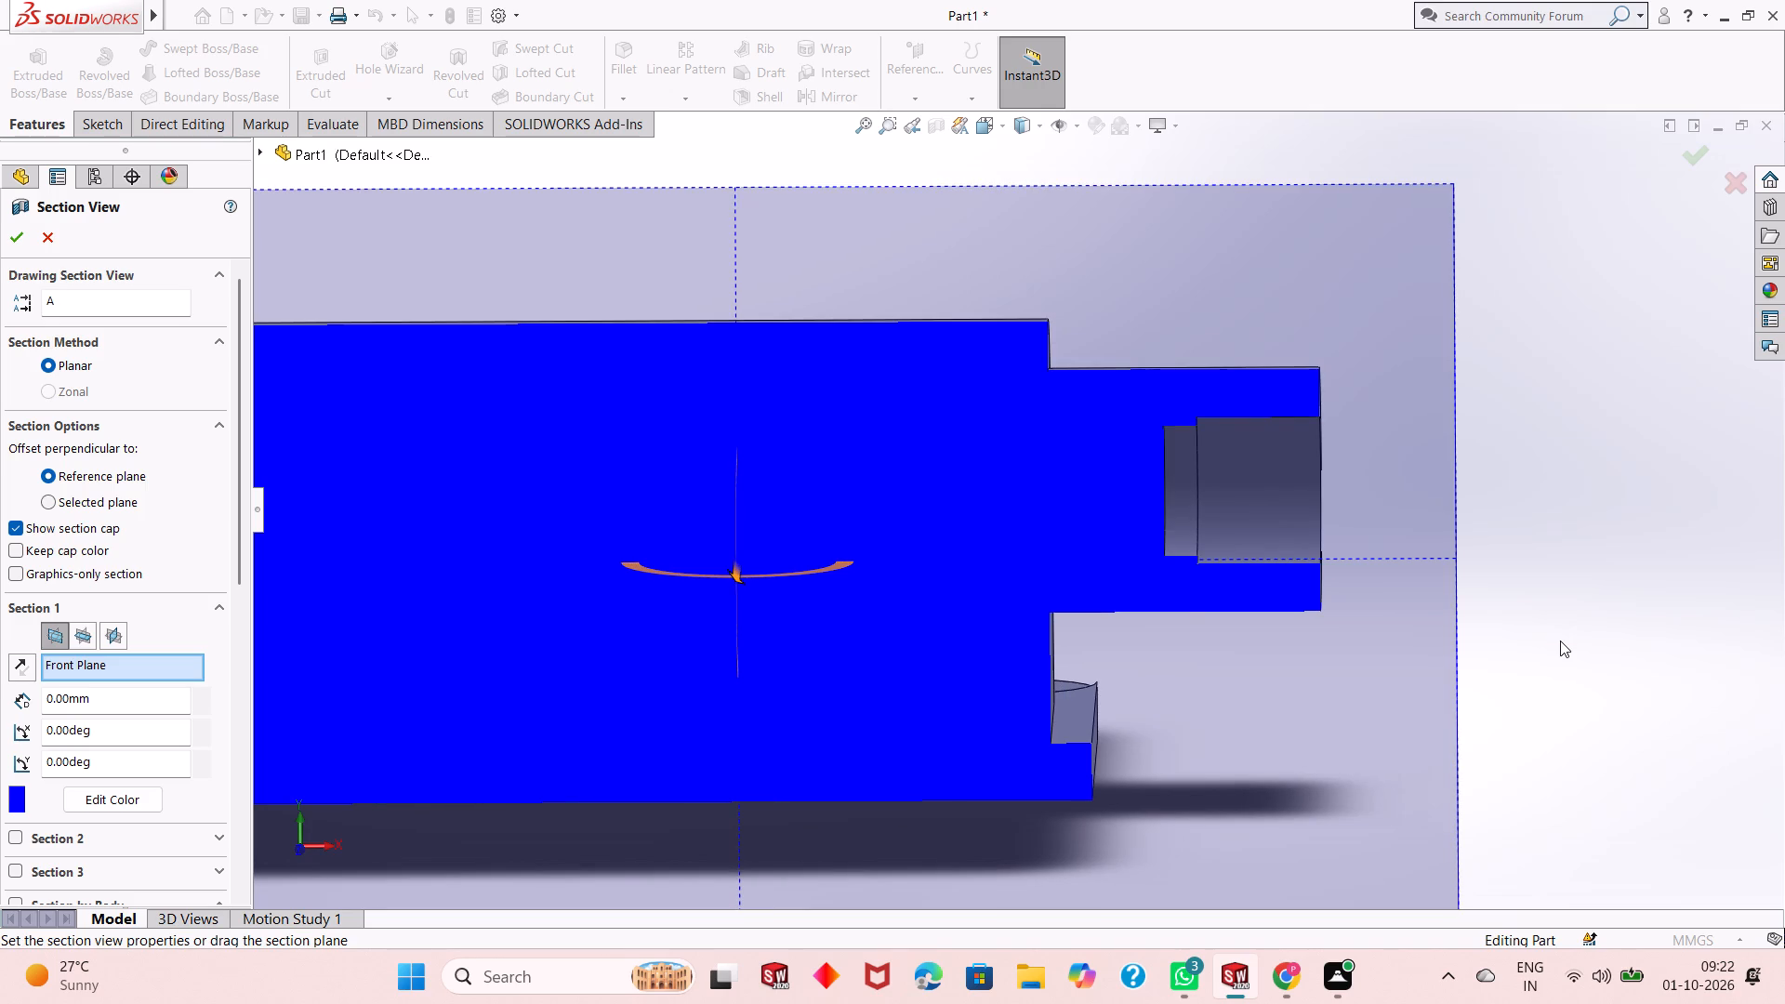
{"action": "middle_click_drag", "start_coordinate": [1560, 641], "coordinate": [1553, 651]}
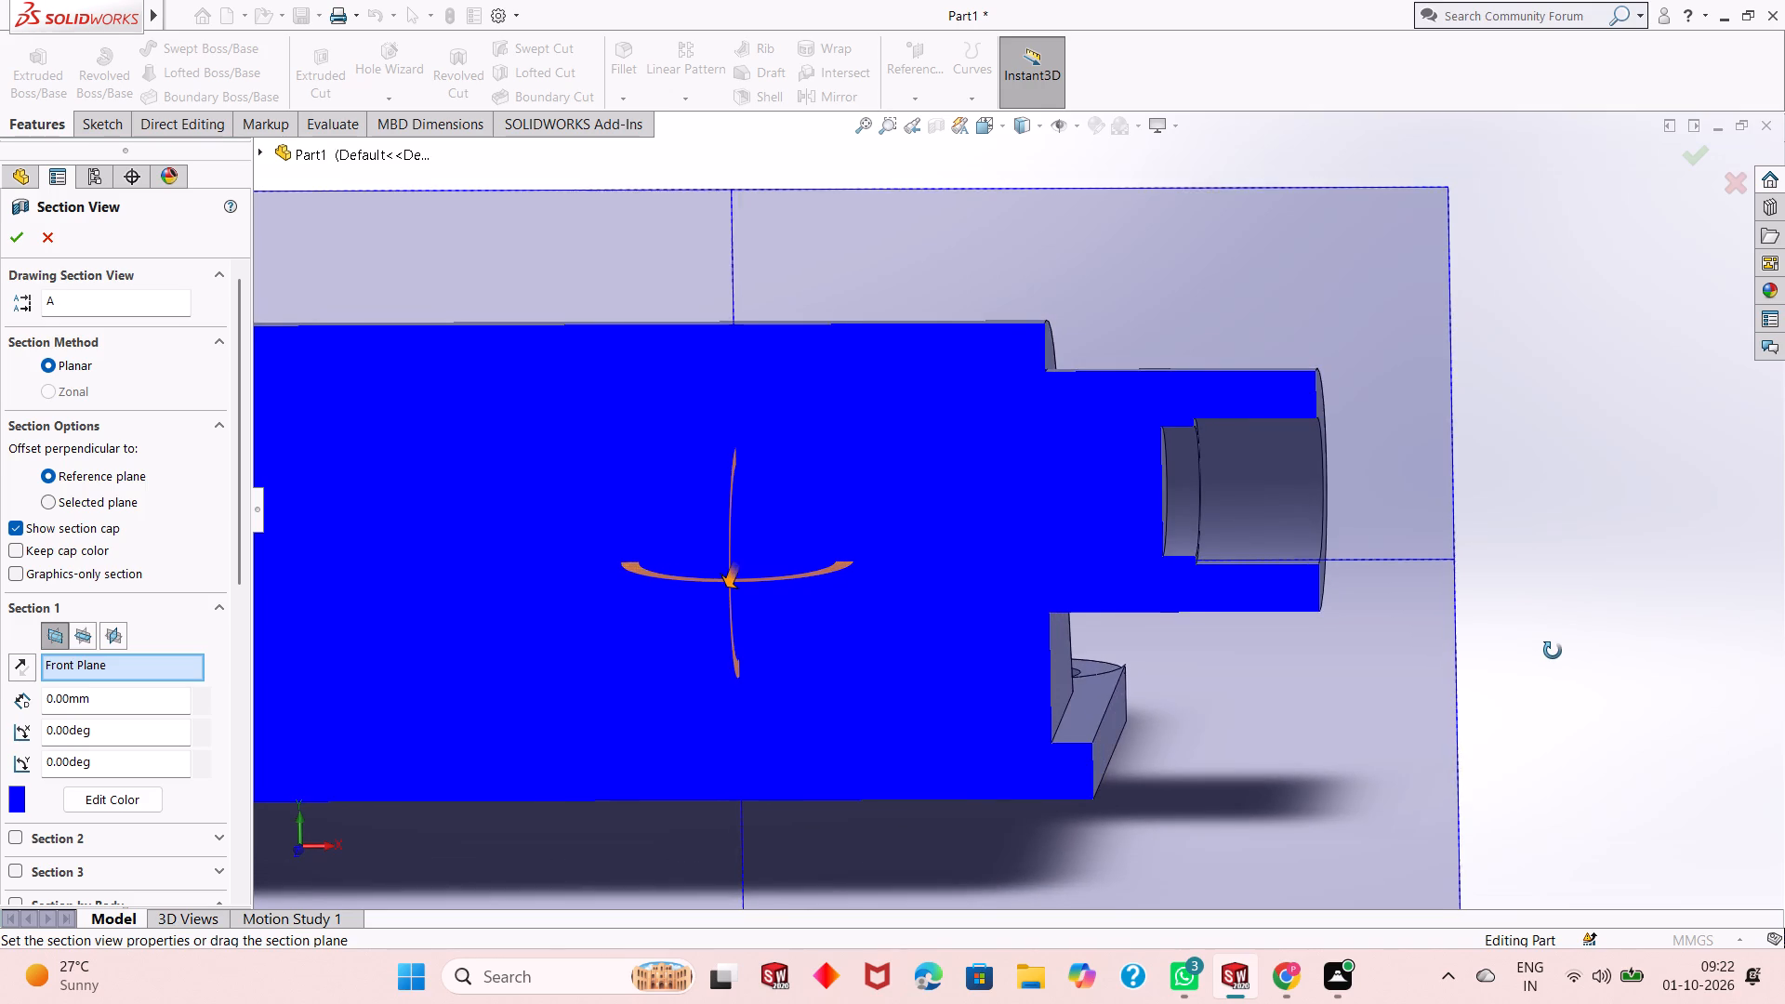
{"action": "middle_click_drag", "start_coordinate": [1553, 651], "coordinate": [1520, 668]}
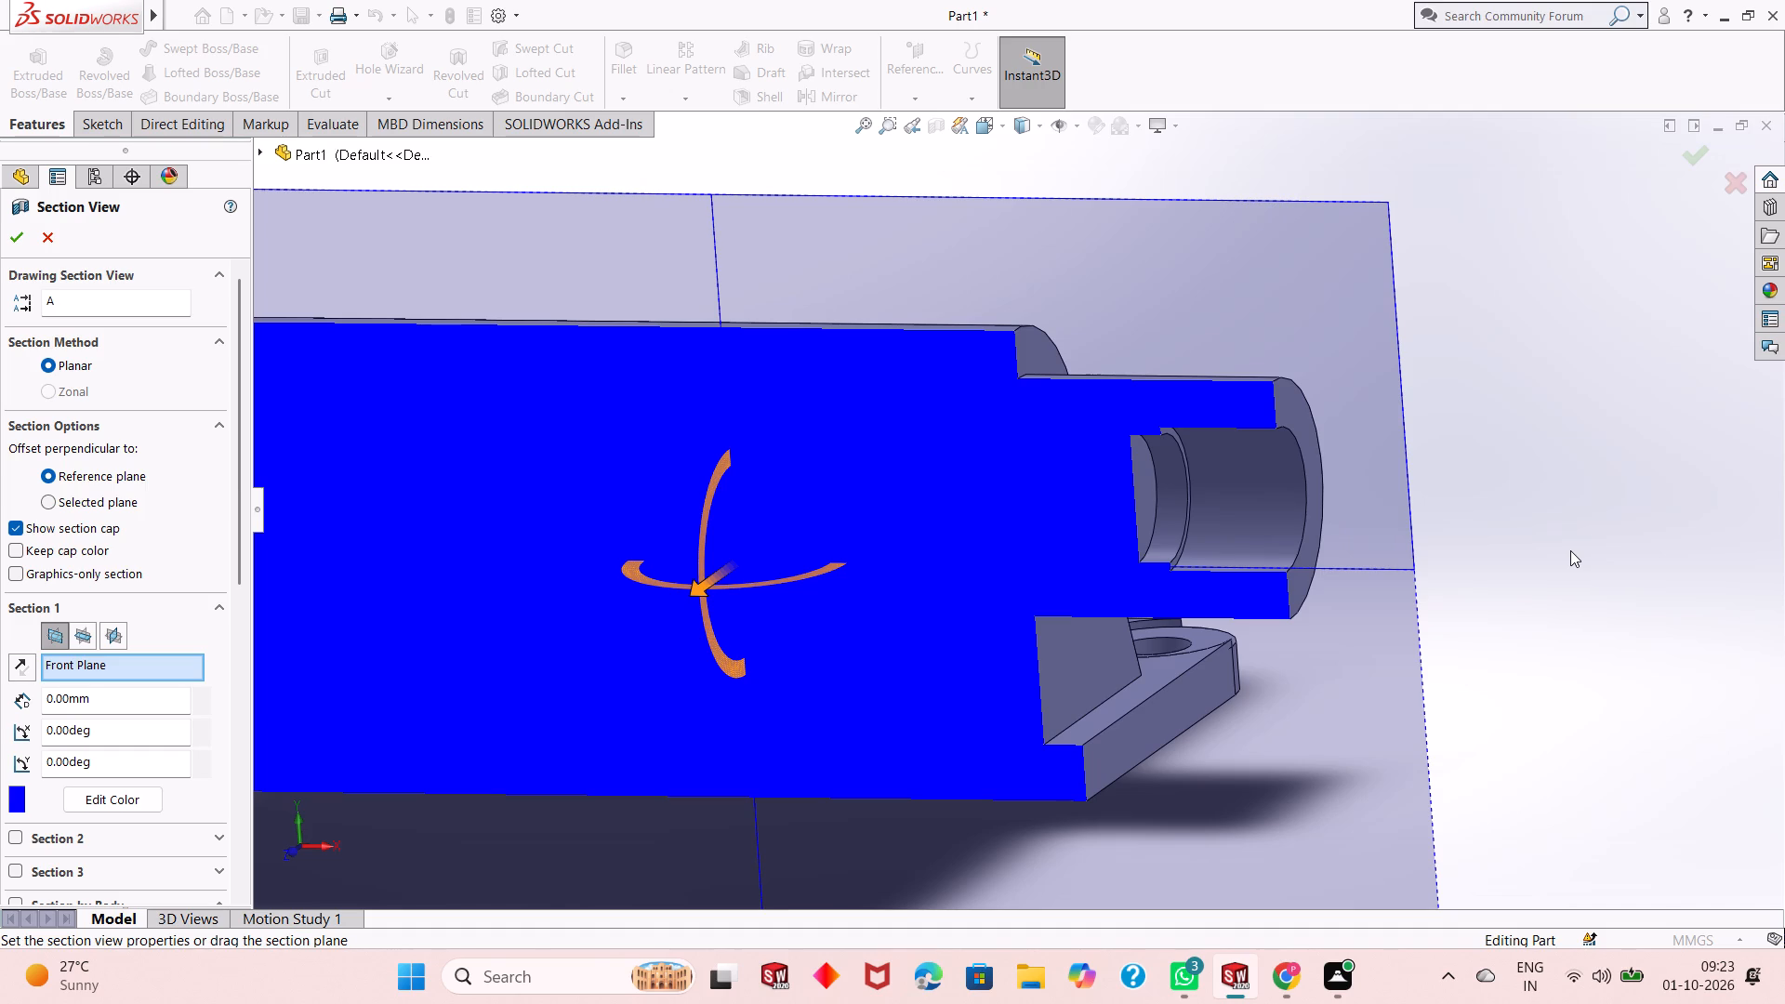
{"action": "left_click", "coordinate": [7, 246]}
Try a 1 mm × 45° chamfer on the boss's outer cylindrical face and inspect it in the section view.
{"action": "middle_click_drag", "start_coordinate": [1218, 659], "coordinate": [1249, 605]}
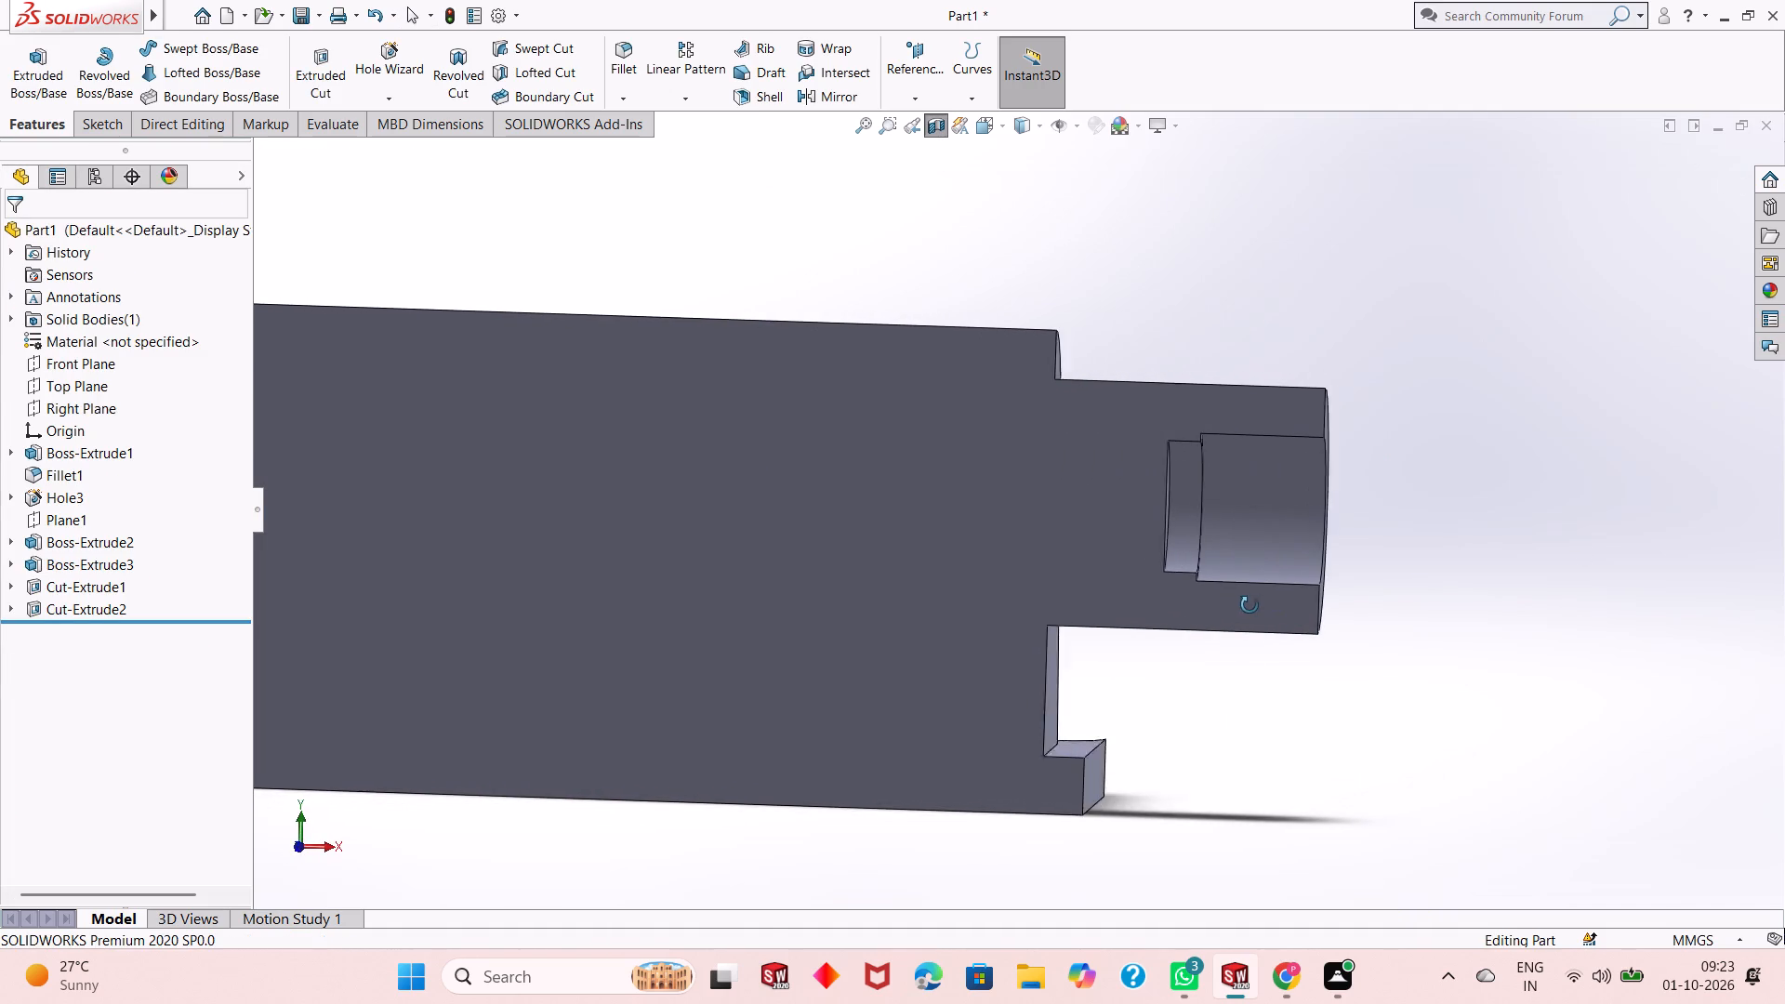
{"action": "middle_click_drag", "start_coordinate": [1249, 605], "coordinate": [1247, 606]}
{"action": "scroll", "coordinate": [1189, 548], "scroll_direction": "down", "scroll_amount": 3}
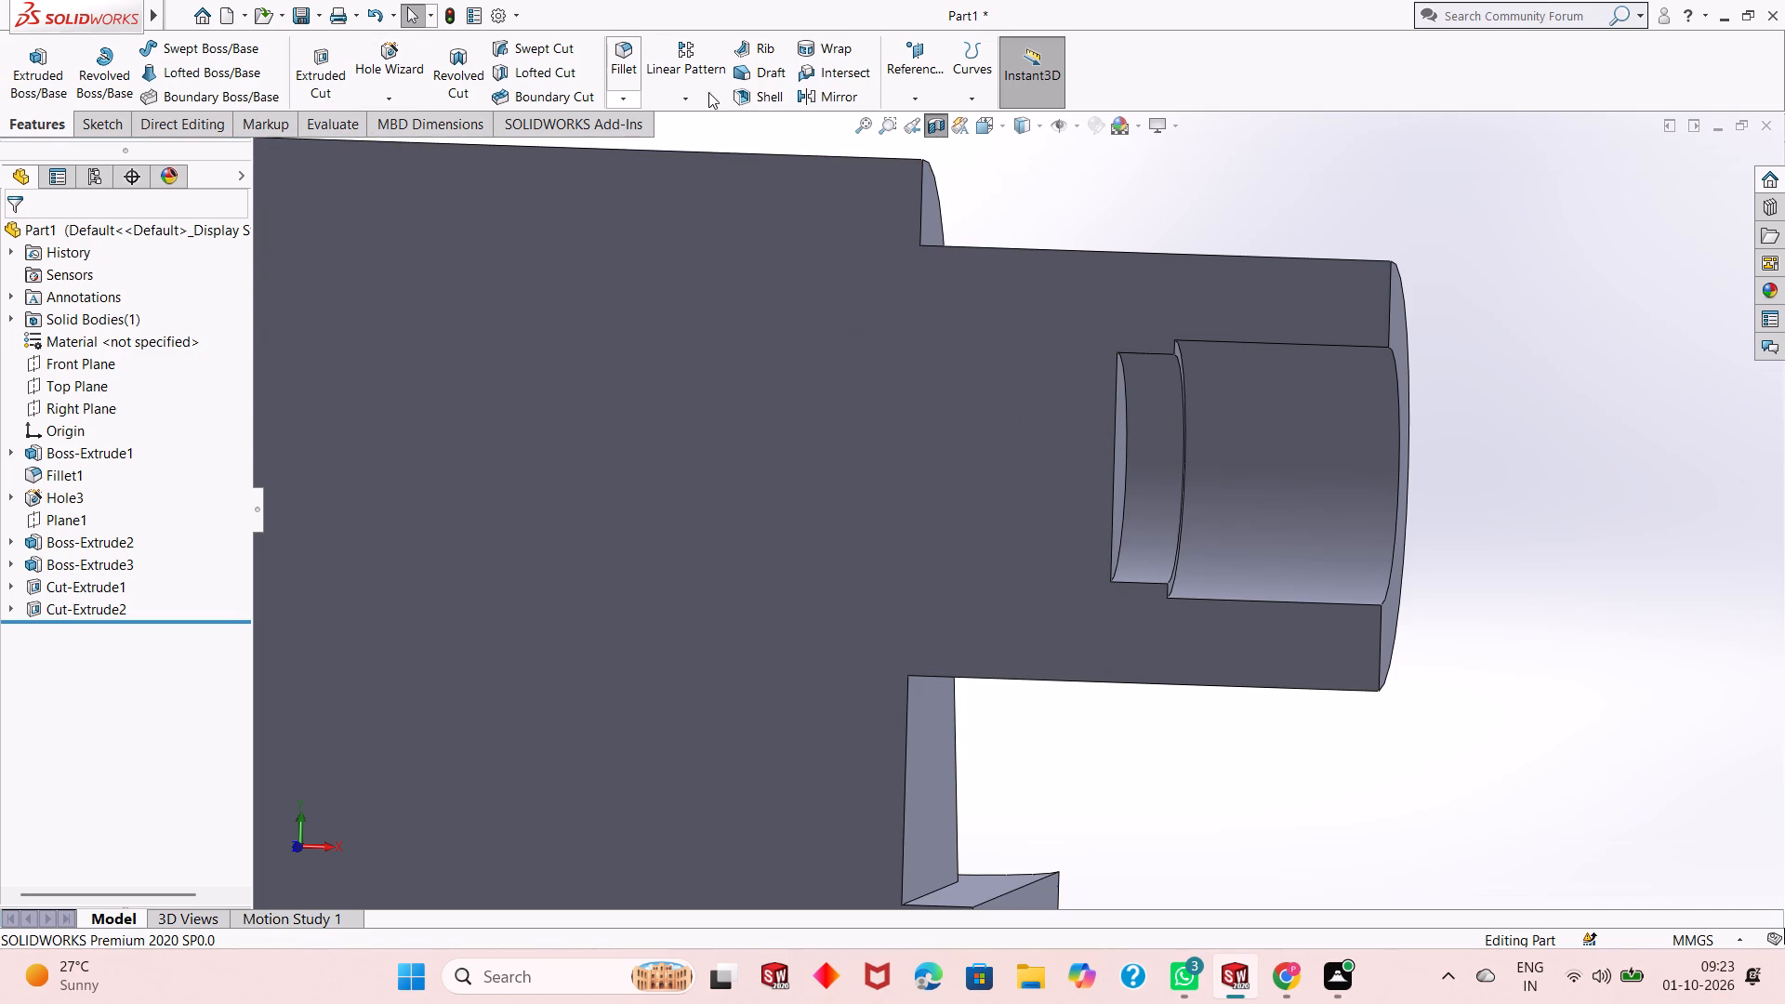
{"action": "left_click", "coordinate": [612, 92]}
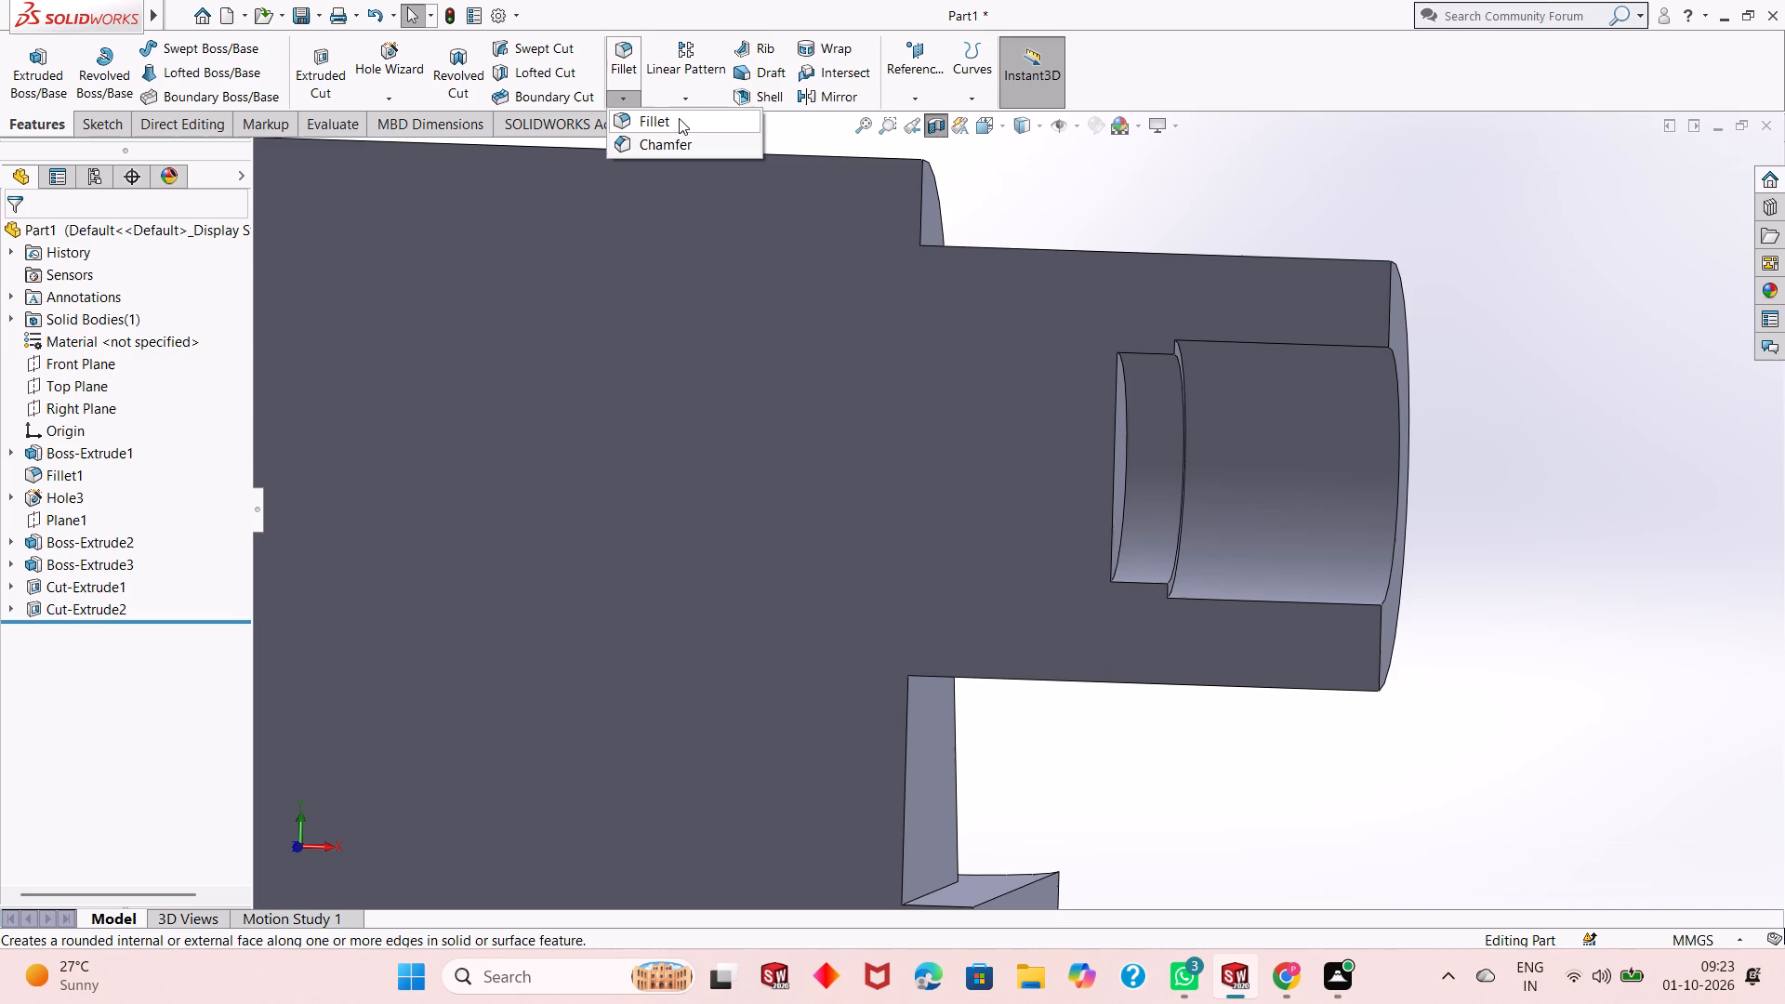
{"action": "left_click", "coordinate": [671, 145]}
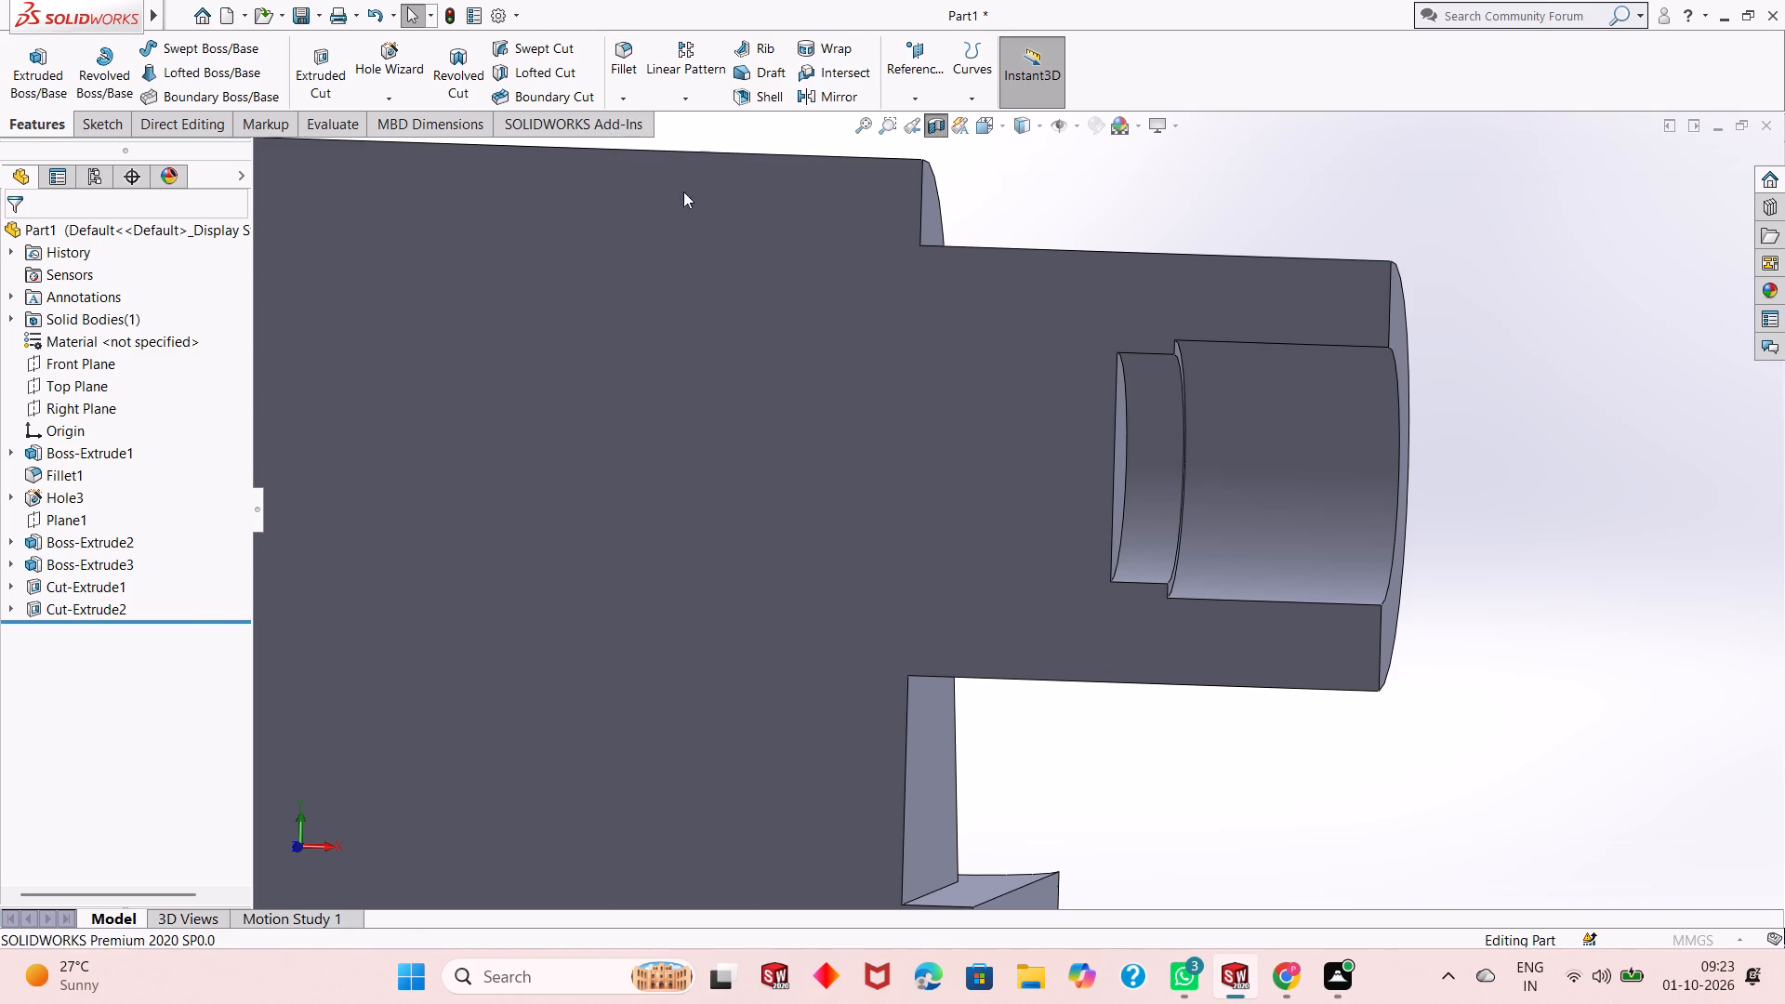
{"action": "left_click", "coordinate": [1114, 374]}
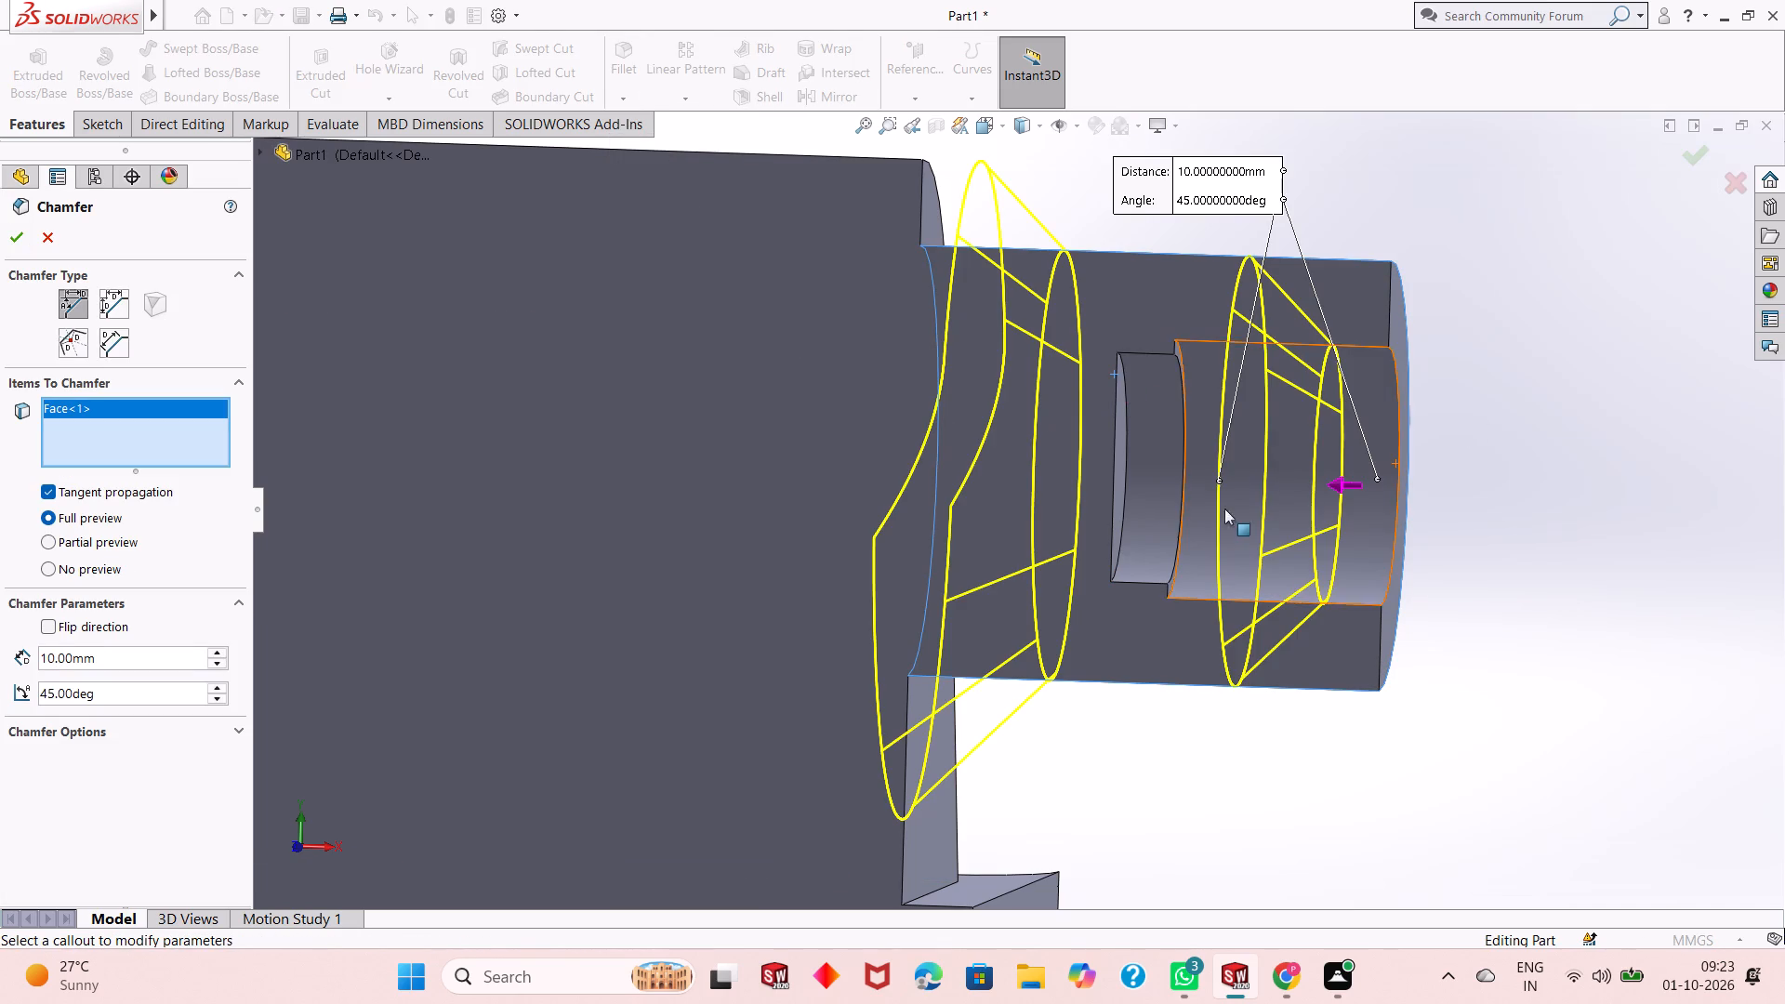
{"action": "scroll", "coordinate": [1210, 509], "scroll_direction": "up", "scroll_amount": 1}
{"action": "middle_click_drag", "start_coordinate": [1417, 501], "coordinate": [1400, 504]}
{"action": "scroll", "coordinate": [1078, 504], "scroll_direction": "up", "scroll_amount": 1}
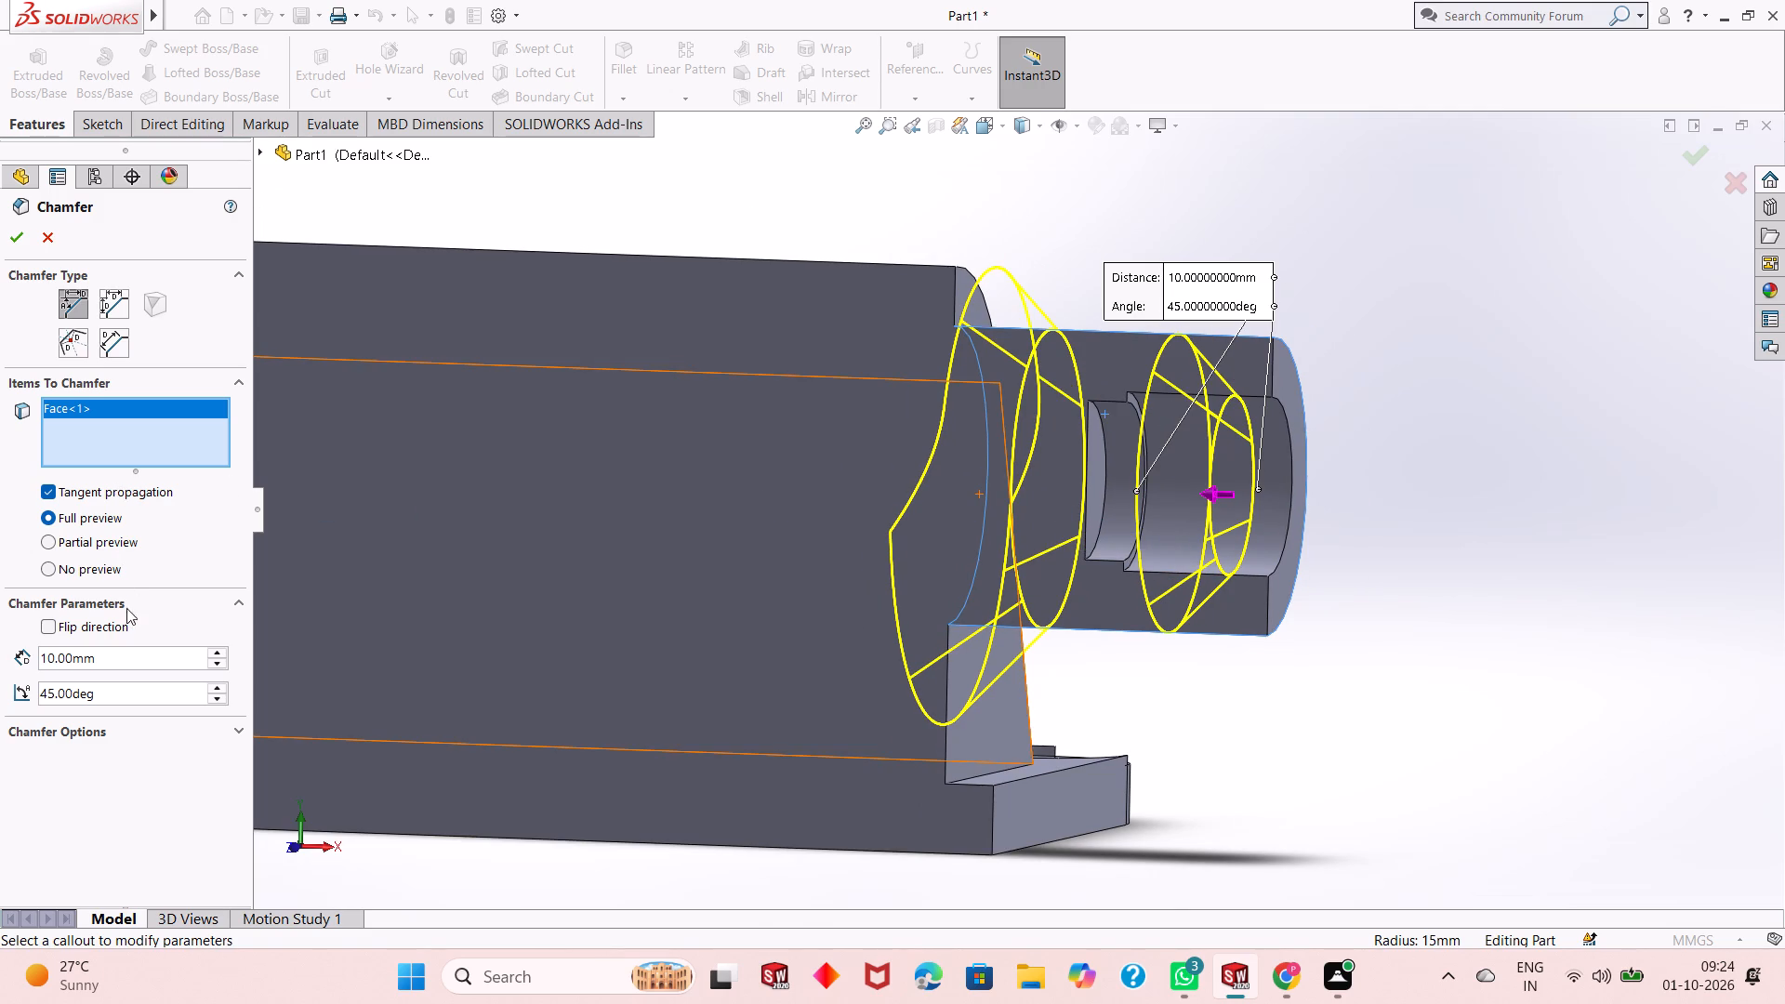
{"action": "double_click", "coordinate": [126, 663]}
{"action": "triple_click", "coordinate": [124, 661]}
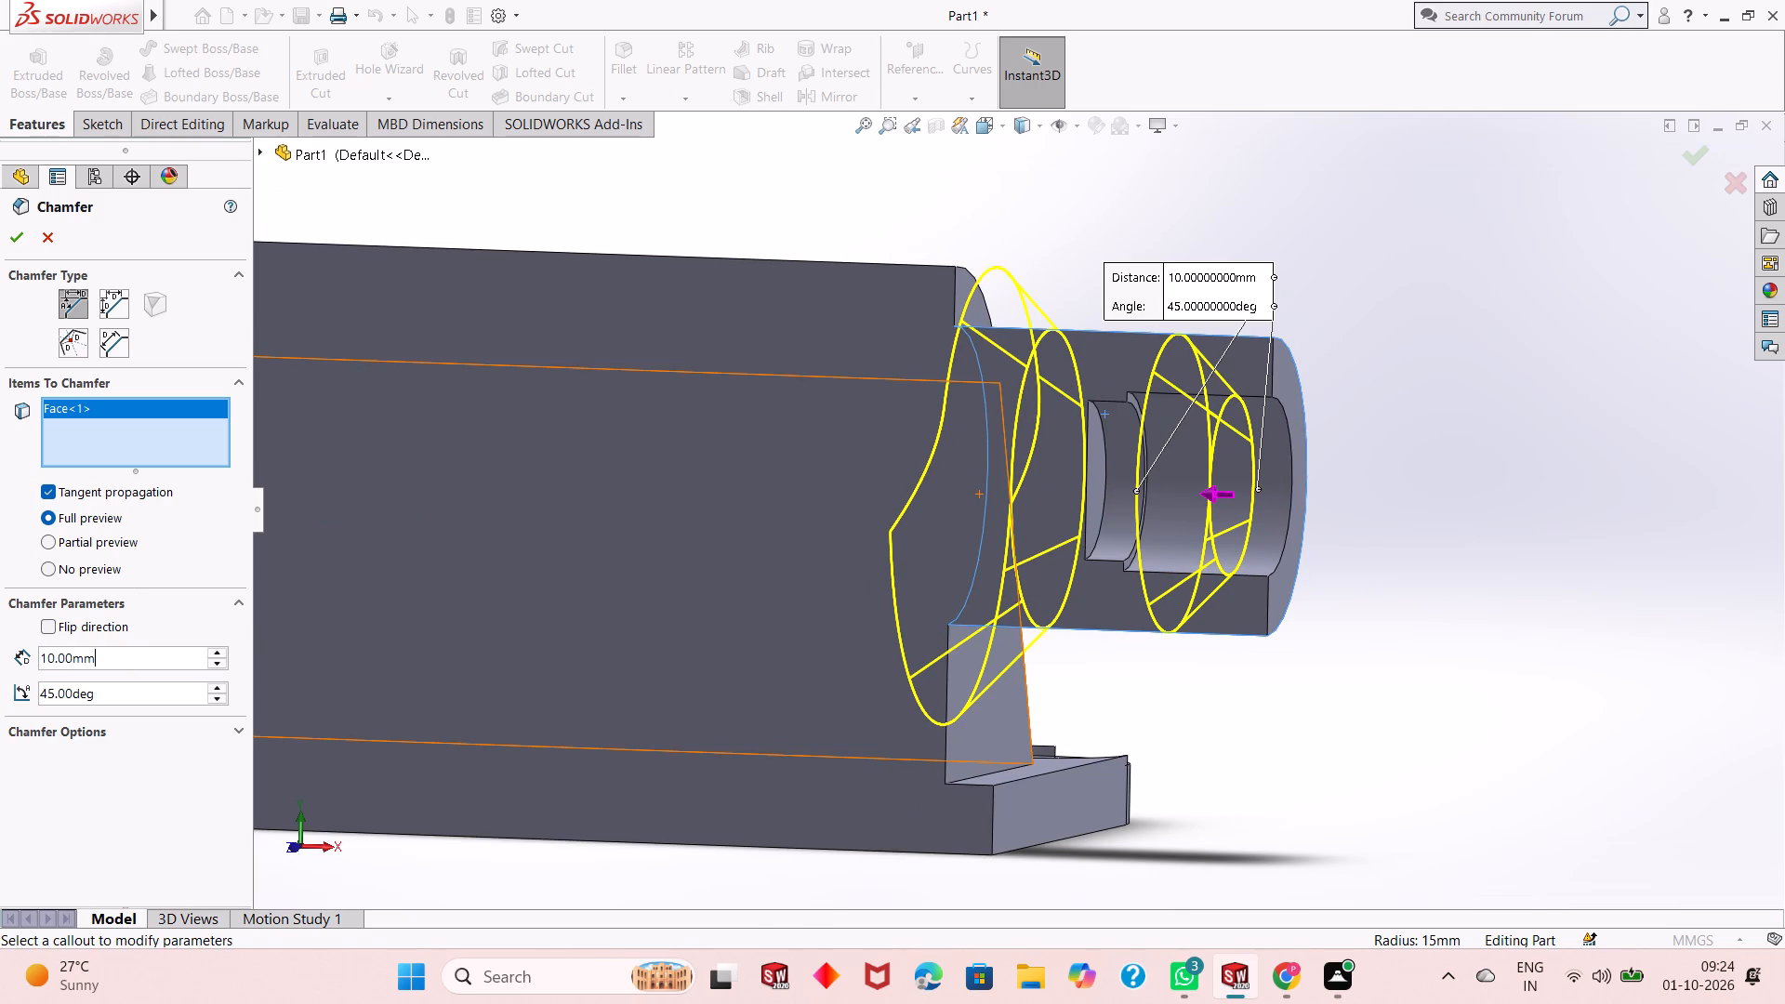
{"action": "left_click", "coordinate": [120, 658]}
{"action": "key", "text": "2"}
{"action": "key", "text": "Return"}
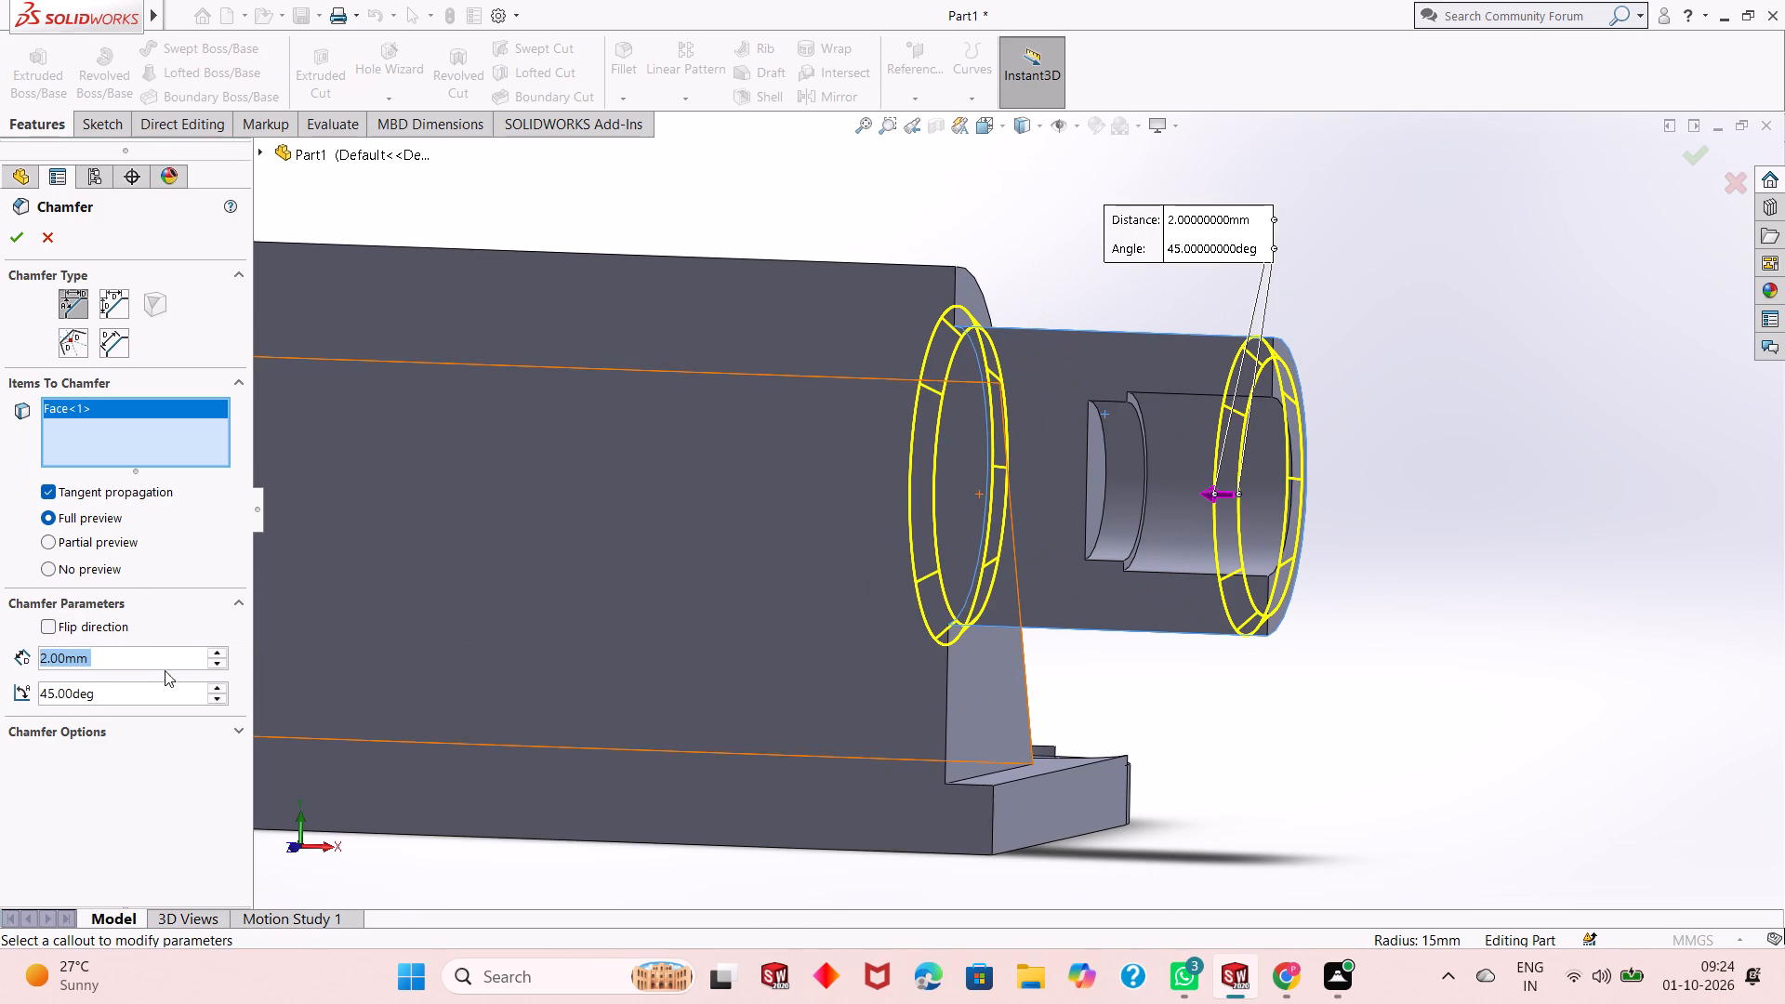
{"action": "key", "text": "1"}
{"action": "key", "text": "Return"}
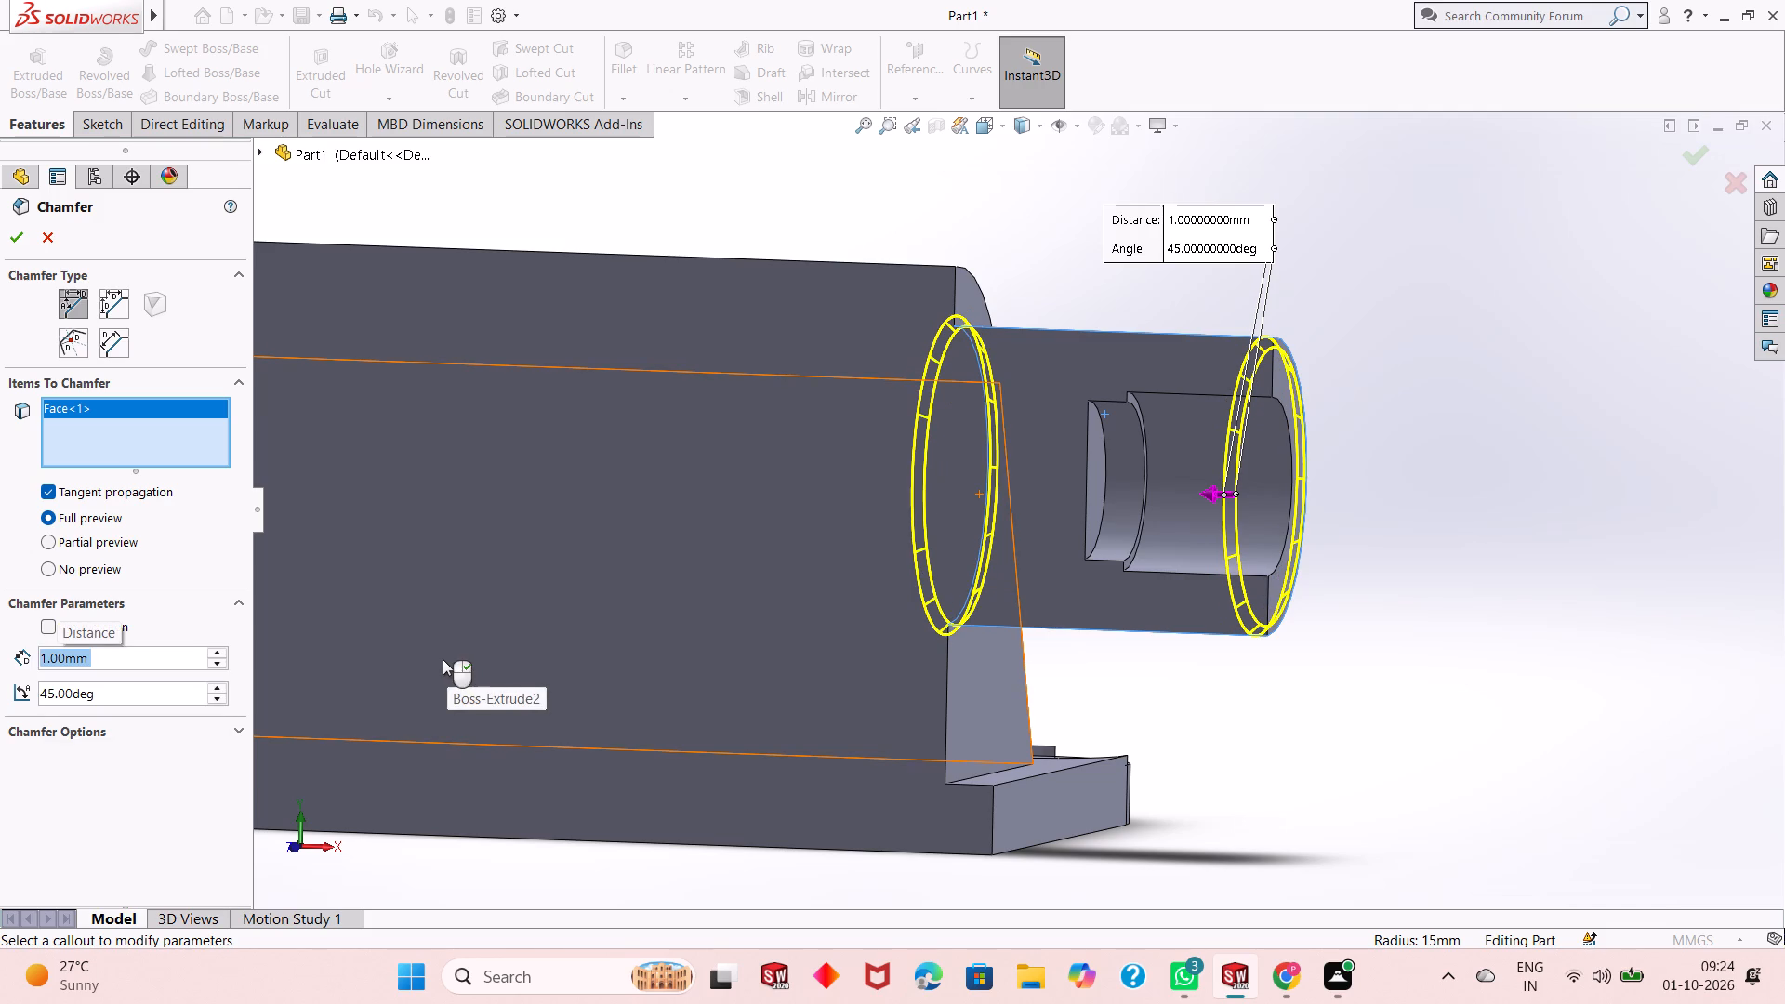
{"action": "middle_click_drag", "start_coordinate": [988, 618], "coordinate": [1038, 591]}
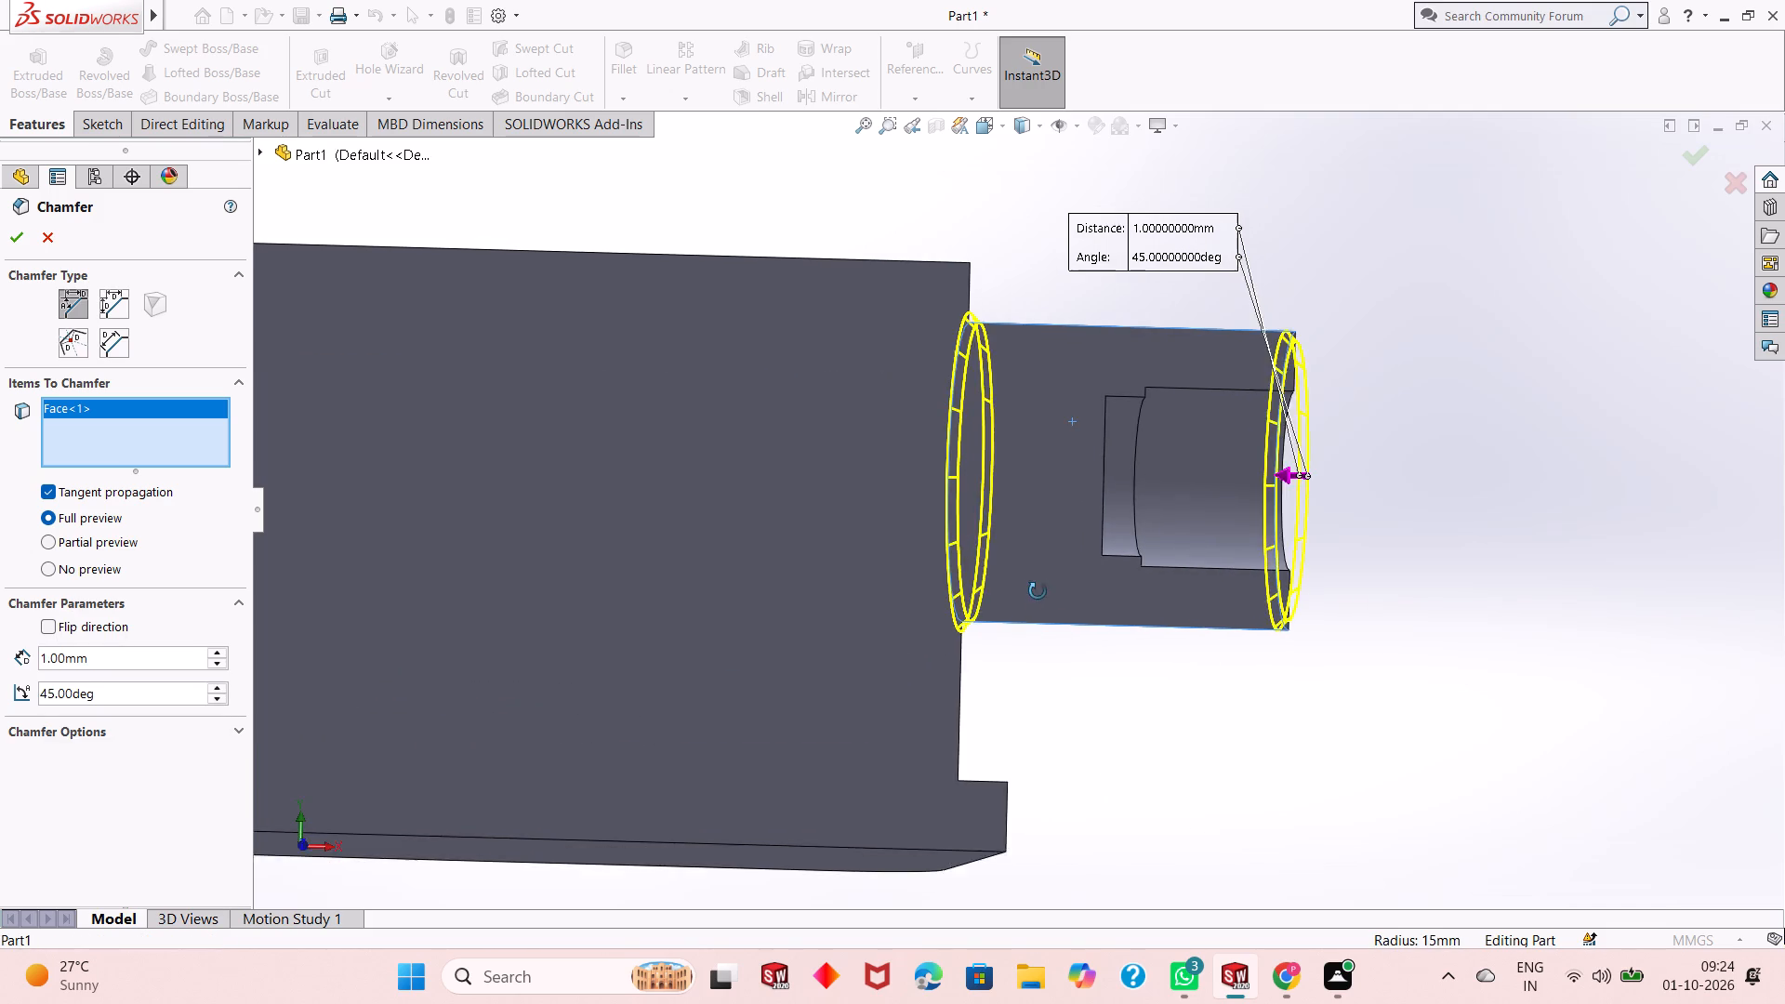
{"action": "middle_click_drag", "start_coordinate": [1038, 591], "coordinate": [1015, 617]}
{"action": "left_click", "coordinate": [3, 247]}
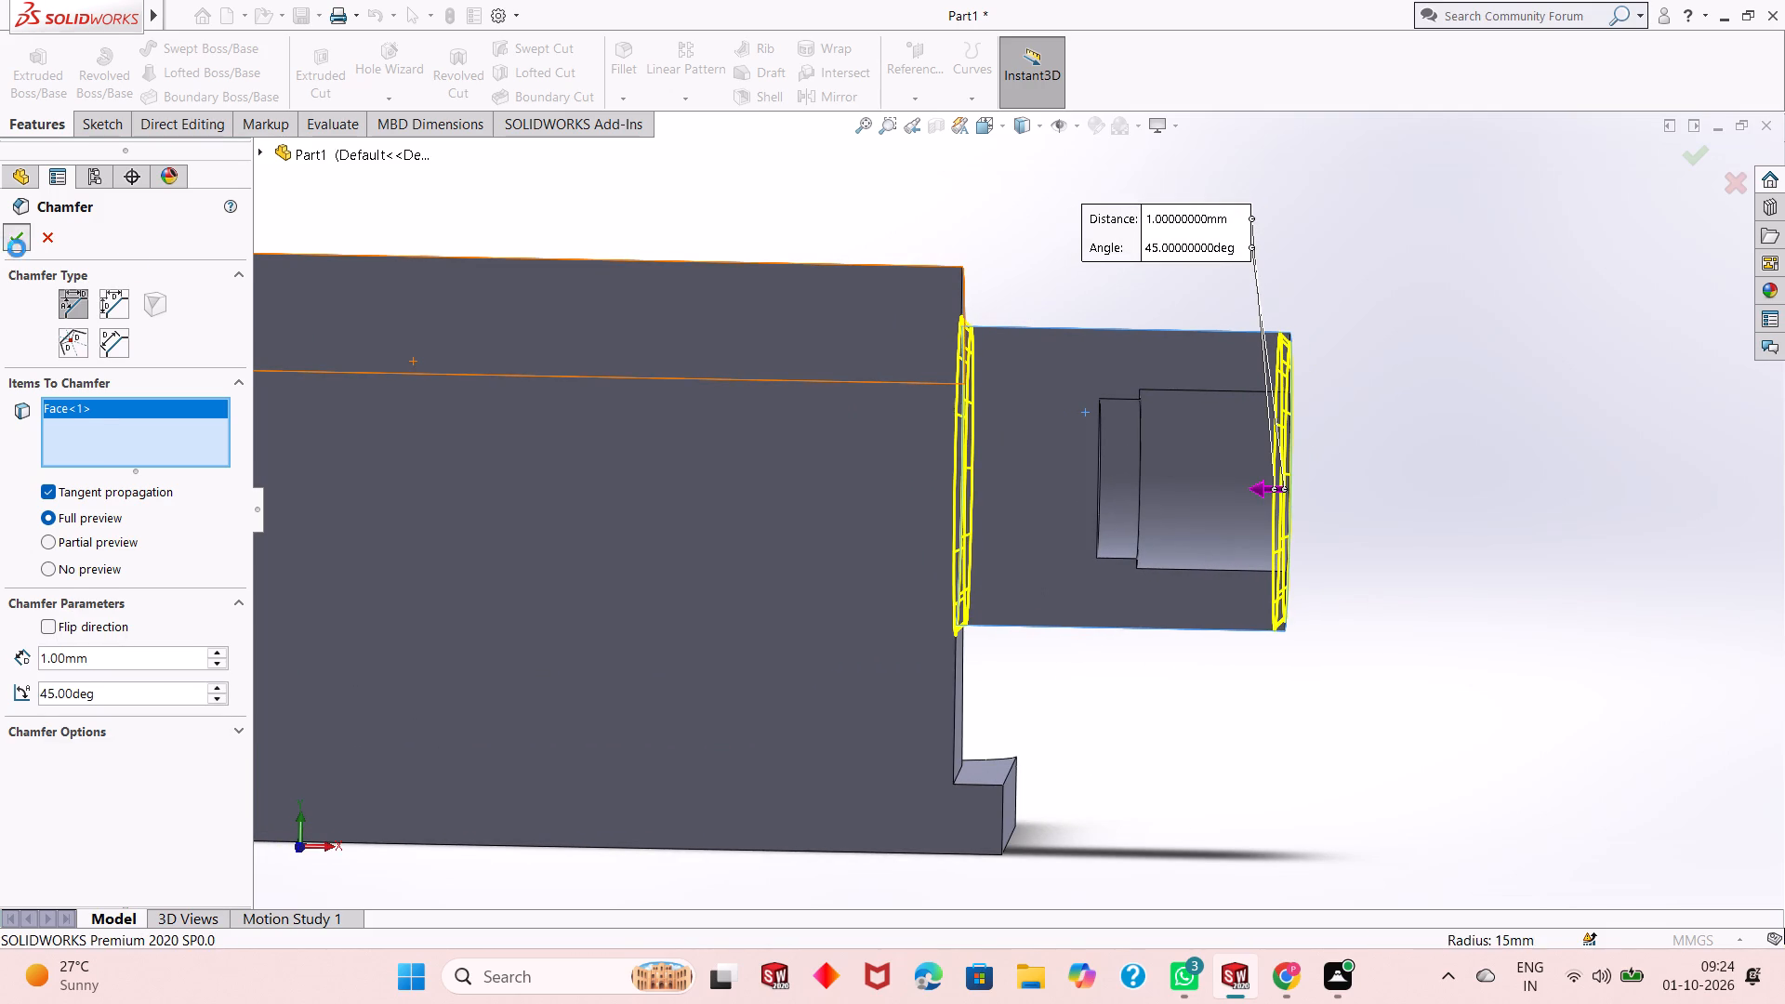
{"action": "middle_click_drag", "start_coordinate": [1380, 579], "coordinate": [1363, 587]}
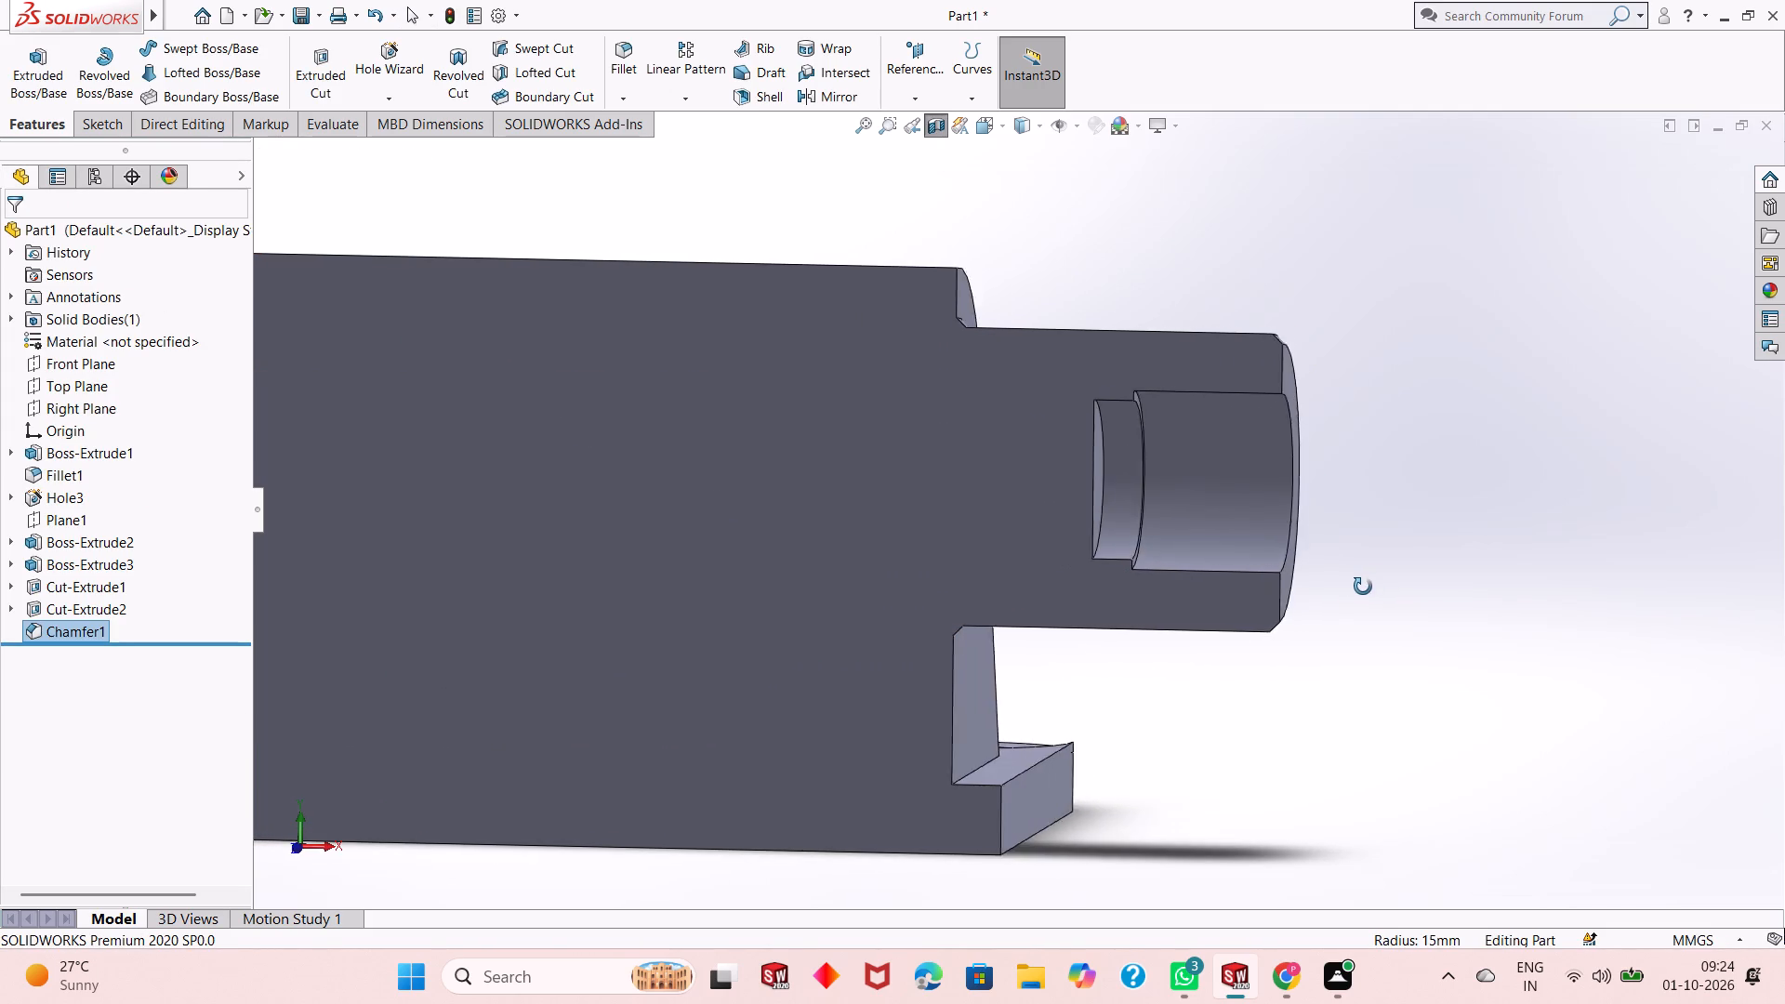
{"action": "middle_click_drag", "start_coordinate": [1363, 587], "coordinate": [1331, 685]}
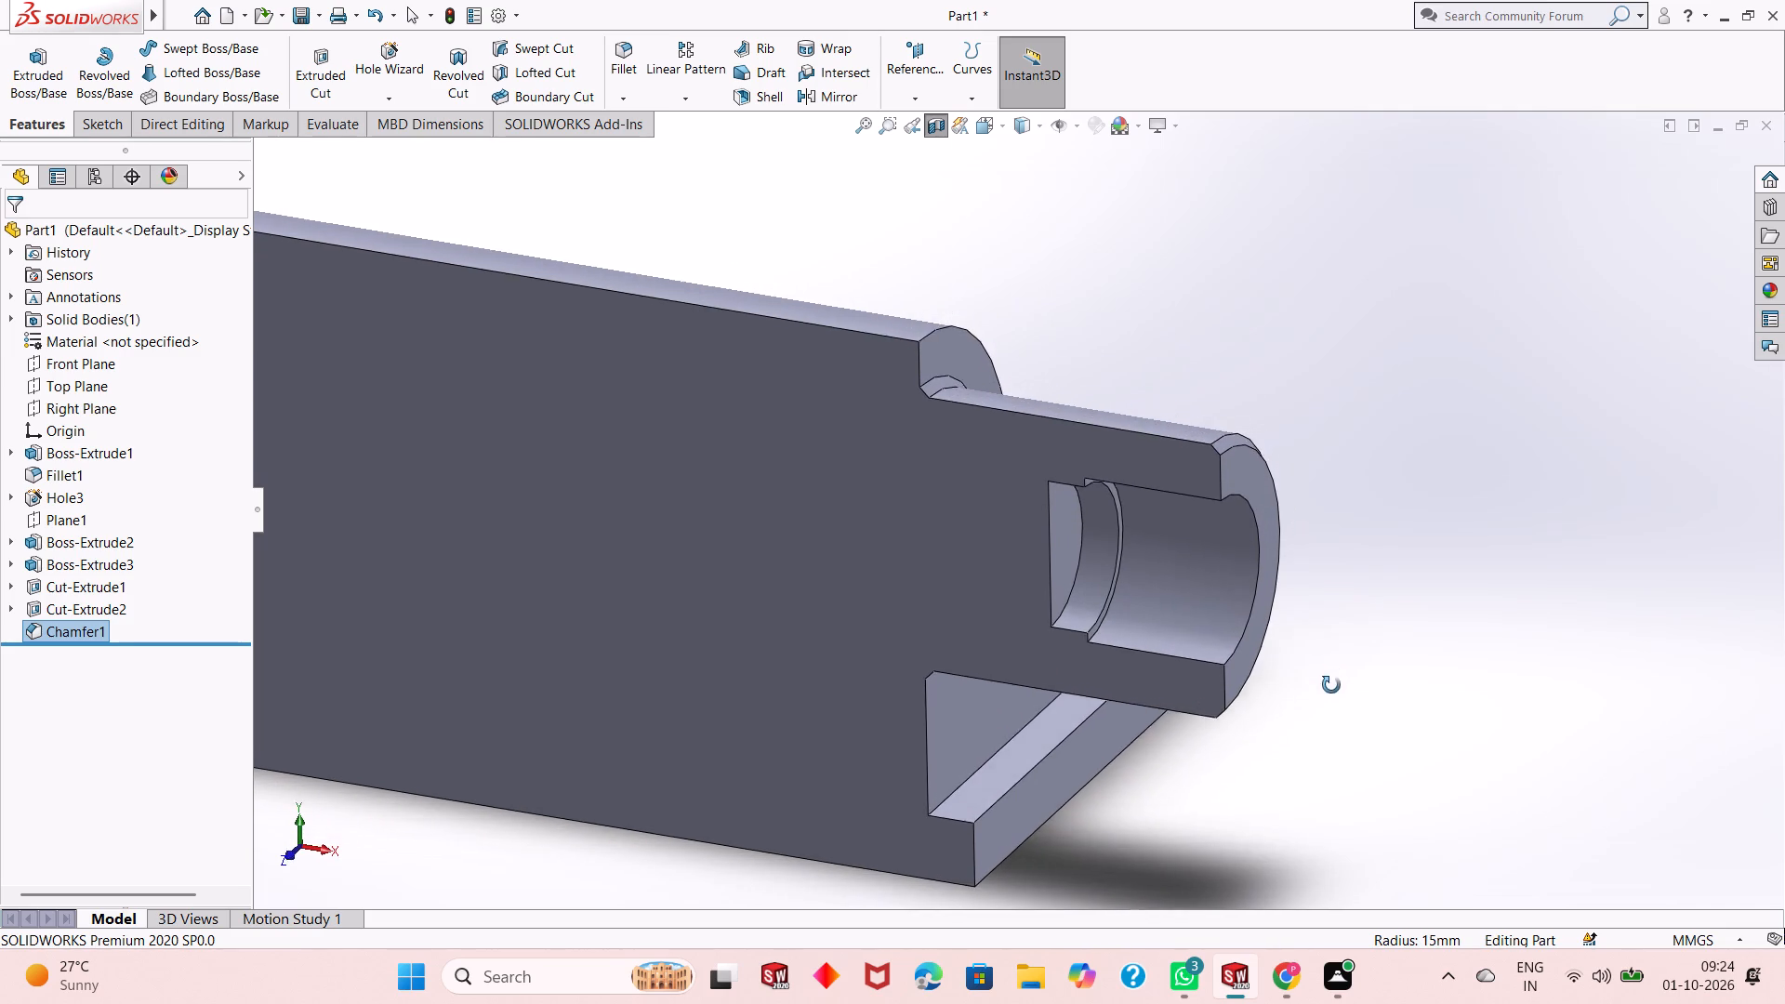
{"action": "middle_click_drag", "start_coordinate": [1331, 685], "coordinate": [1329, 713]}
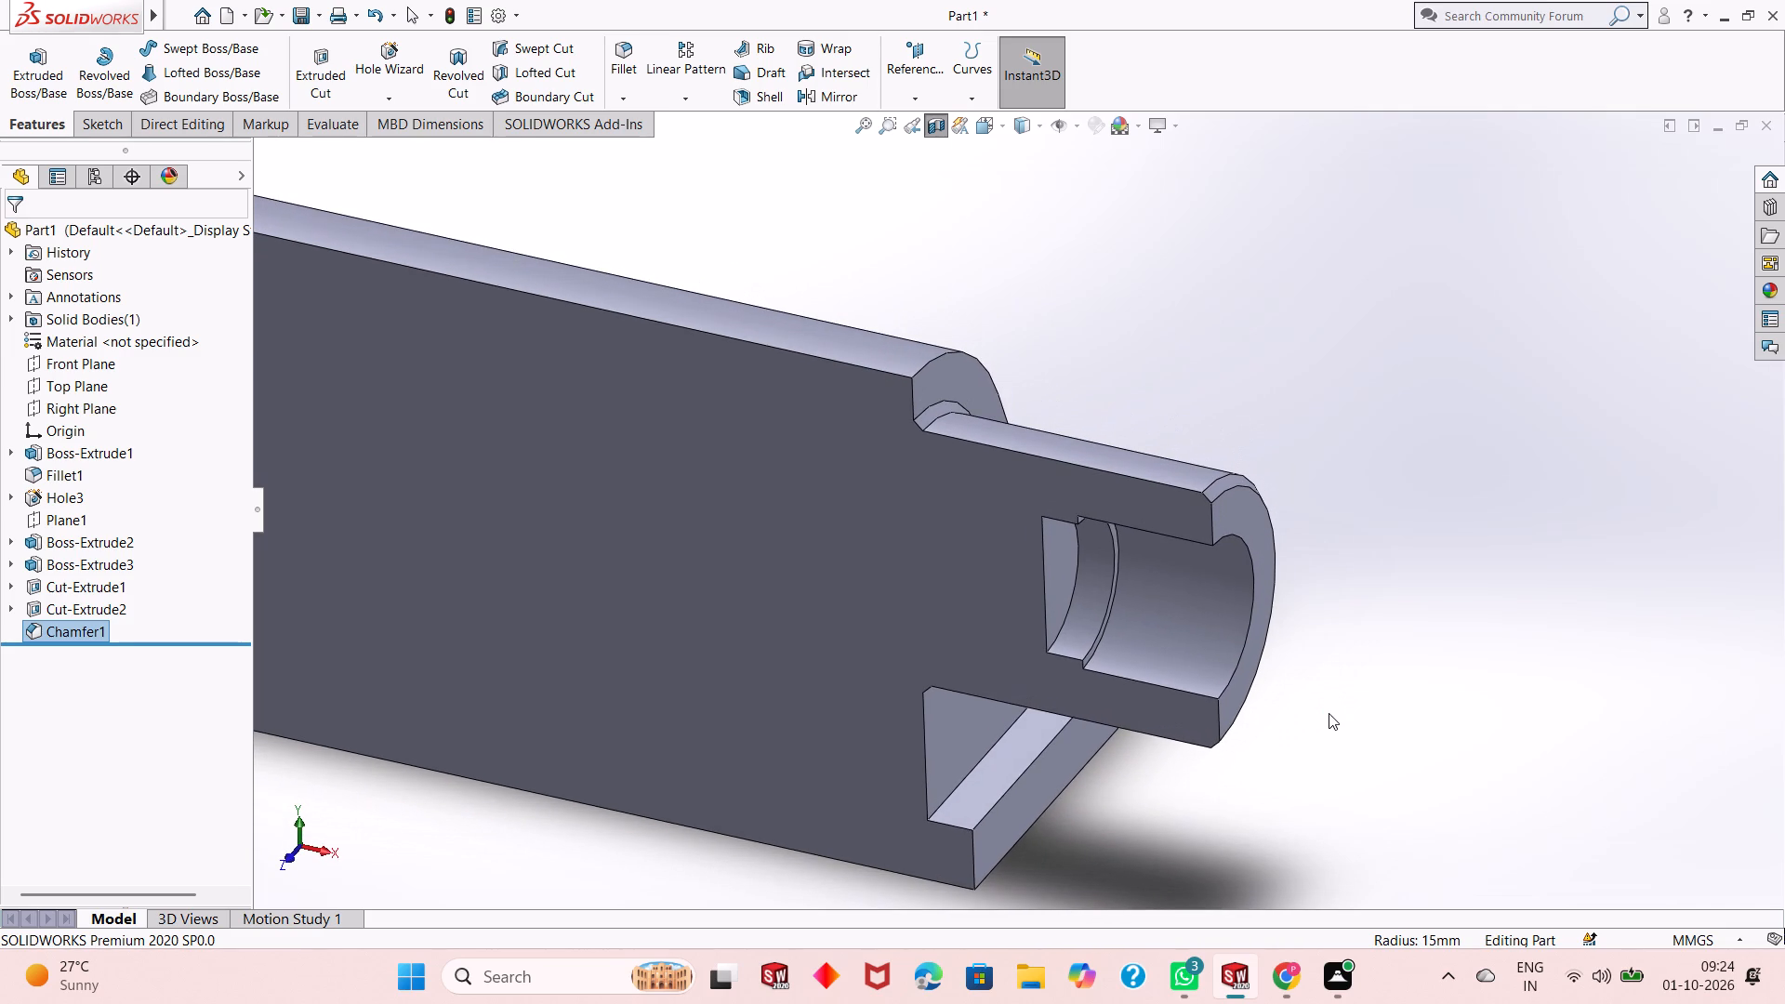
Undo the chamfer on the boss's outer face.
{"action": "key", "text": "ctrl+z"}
Chamfer the circular floor edge of the 16 mm hole by 1 mm at 45°.
{"action": "scroll", "coordinate": [1014, 461], "scroll_direction": "down", "scroll_amount": 1}
{"action": "left_click", "coordinate": [1115, 471]}
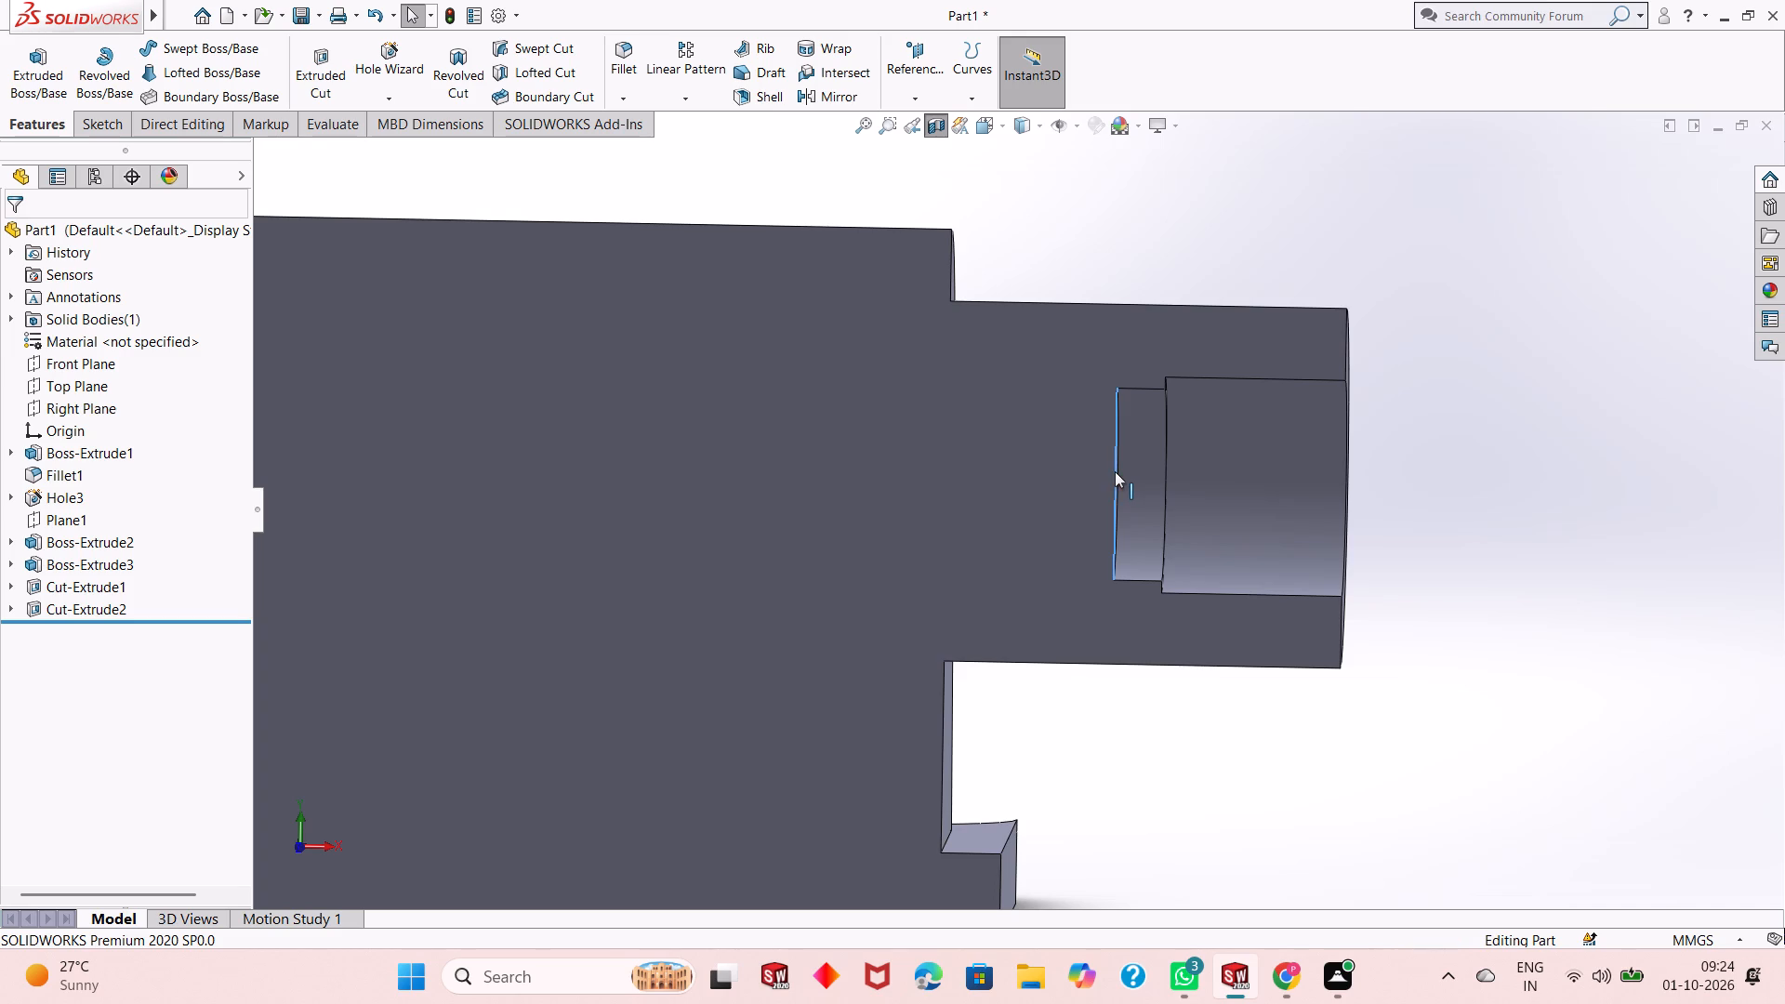
{"action": "left_click", "coordinate": [618, 95]}
{"action": "left_click", "coordinate": [636, 139]}
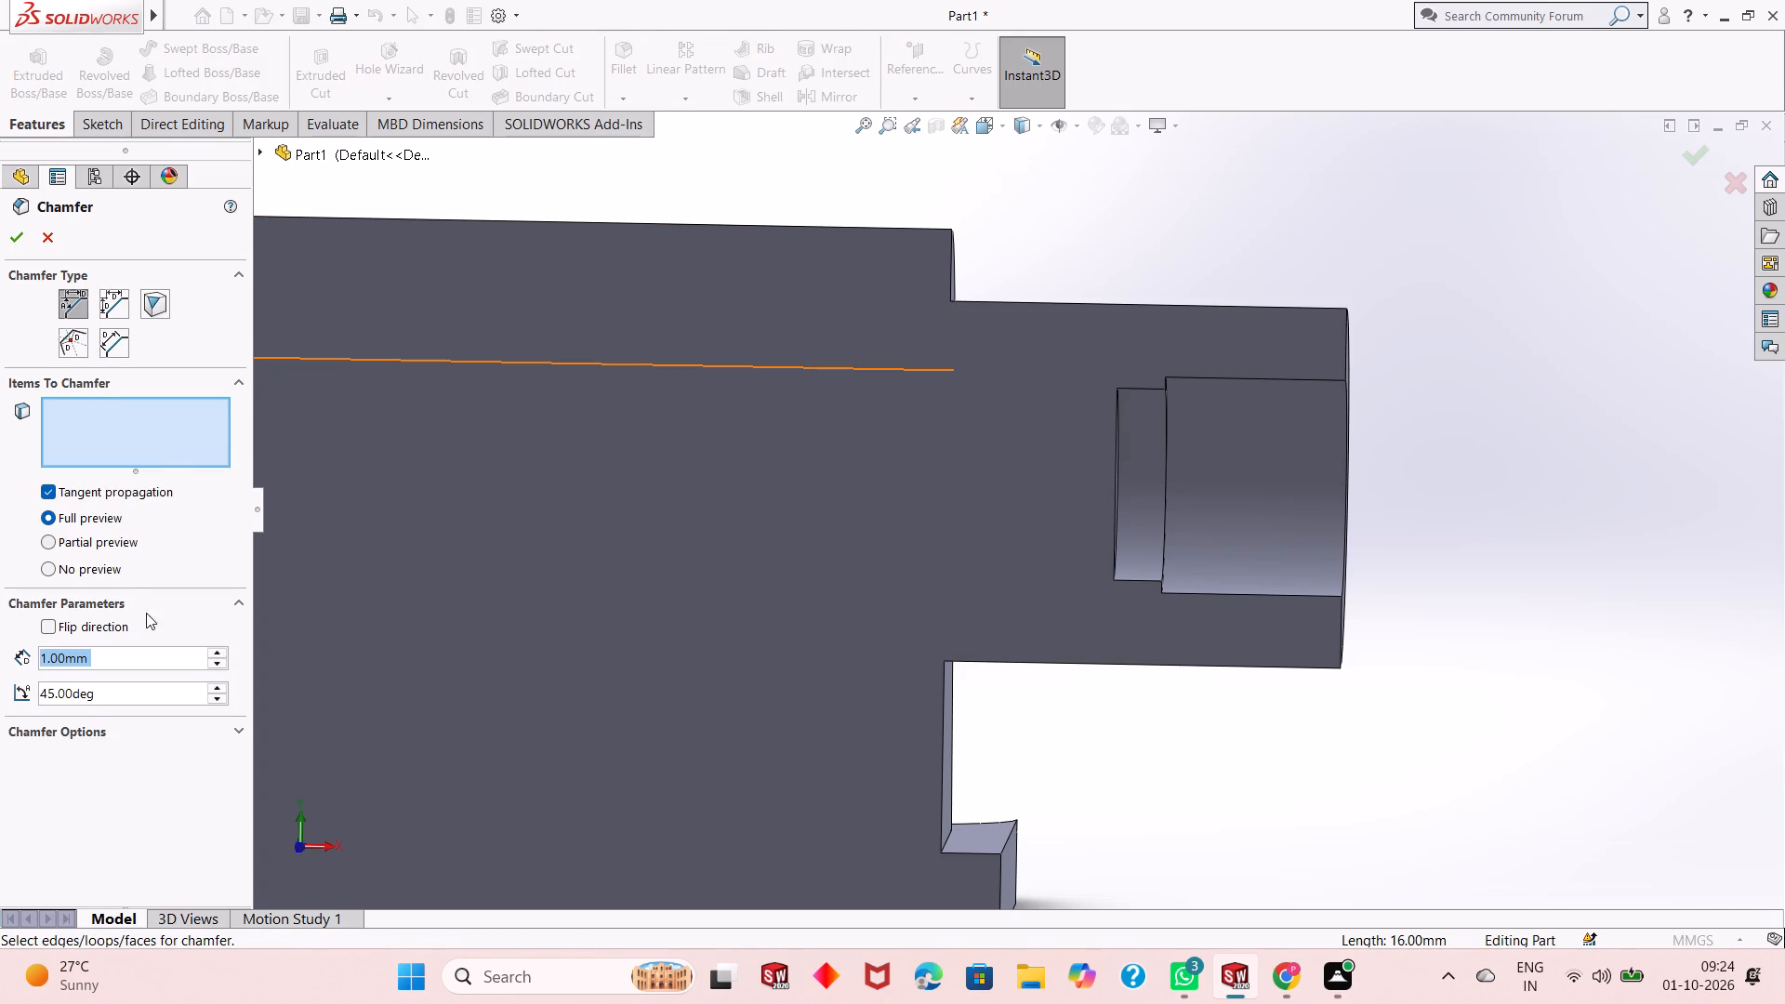
{"action": "left_click", "coordinate": [1120, 464]}
{"action": "middle_click_drag", "start_coordinate": [1467, 407], "coordinate": [1461, 415]}
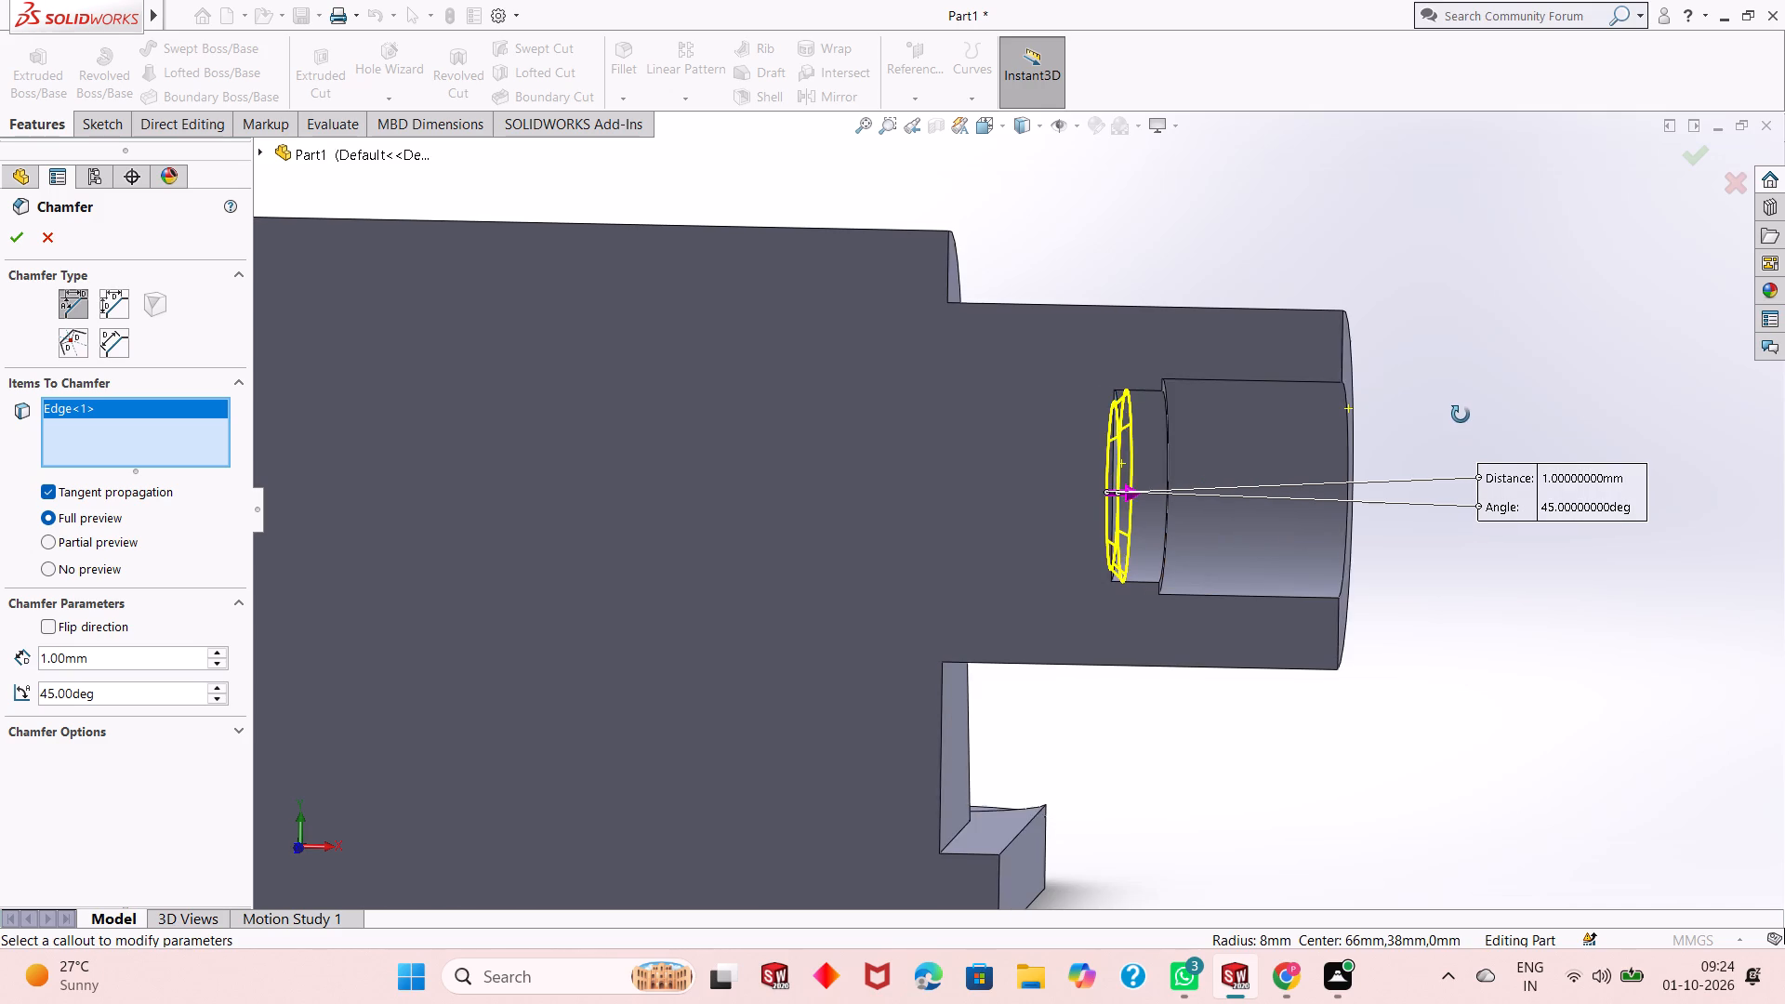
{"action": "middle_click_drag", "start_coordinate": [1461, 415], "coordinate": [1456, 416]}
{"action": "scroll", "coordinate": [1121, 509], "scroll_direction": "down", "scroll_amount": 2}
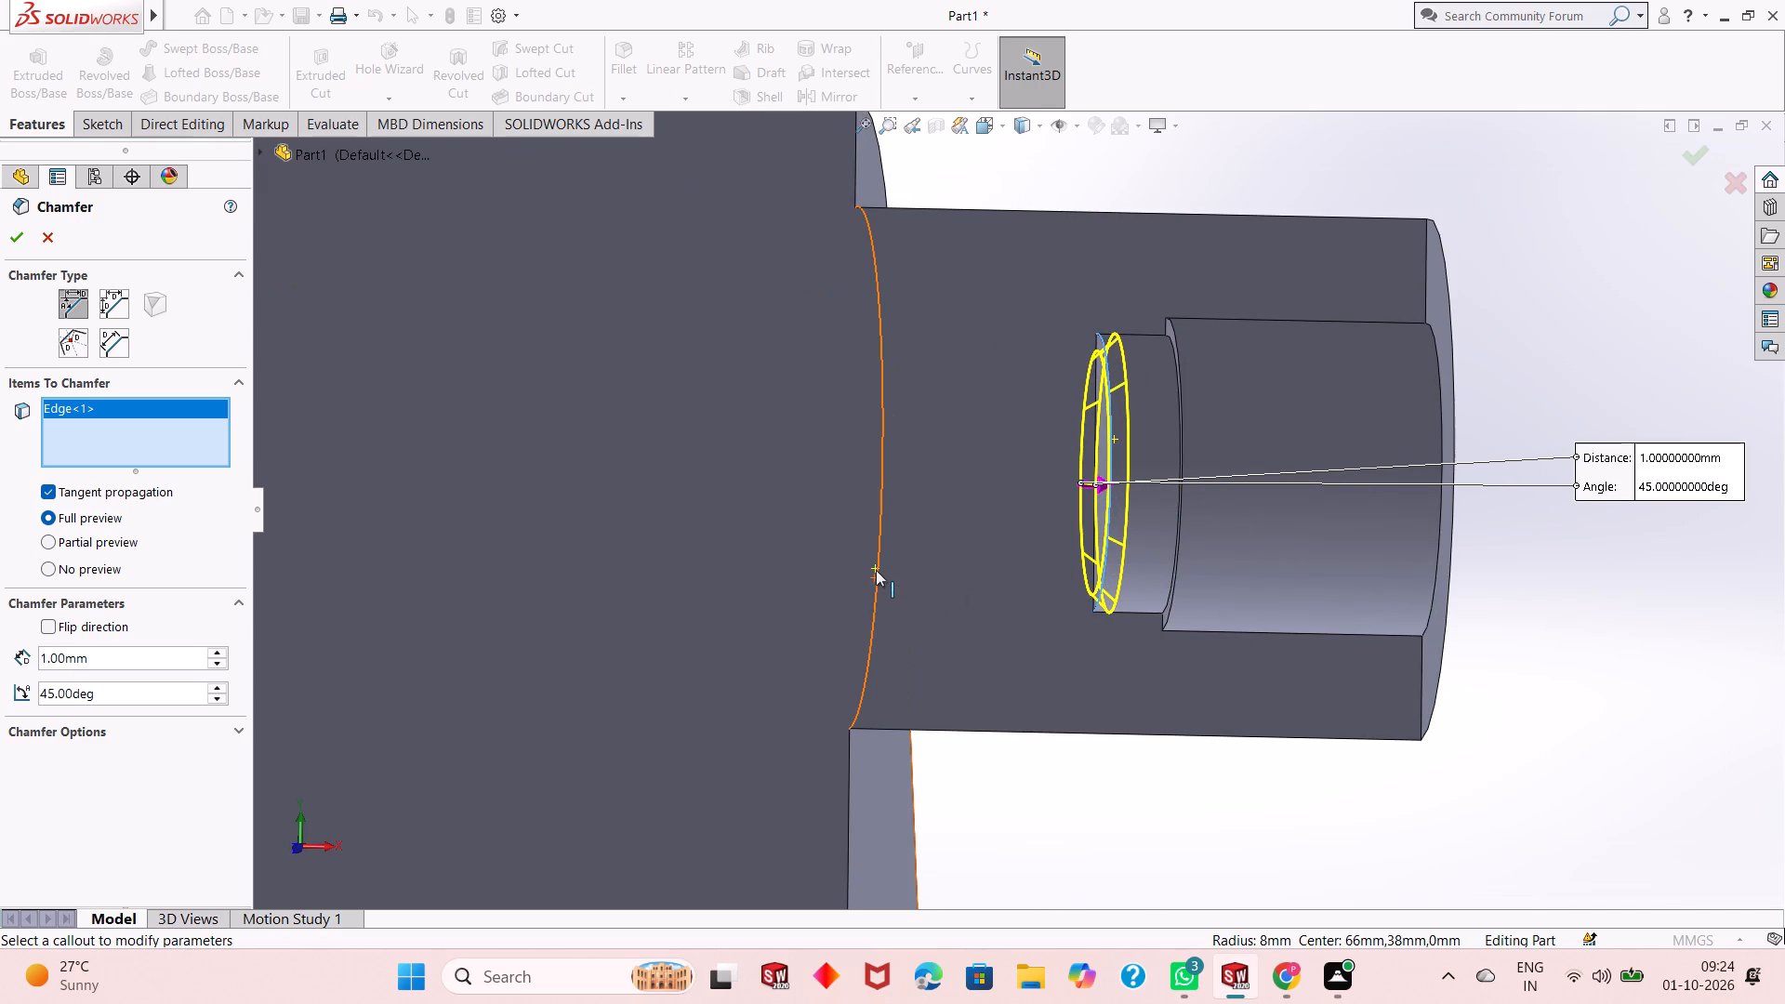
{"action": "left_click", "coordinate": [19, 236]}
{"action": "scroll", "coordinate": [1095, 535], "scroll_direction": "up", "scroll_amount": 1}
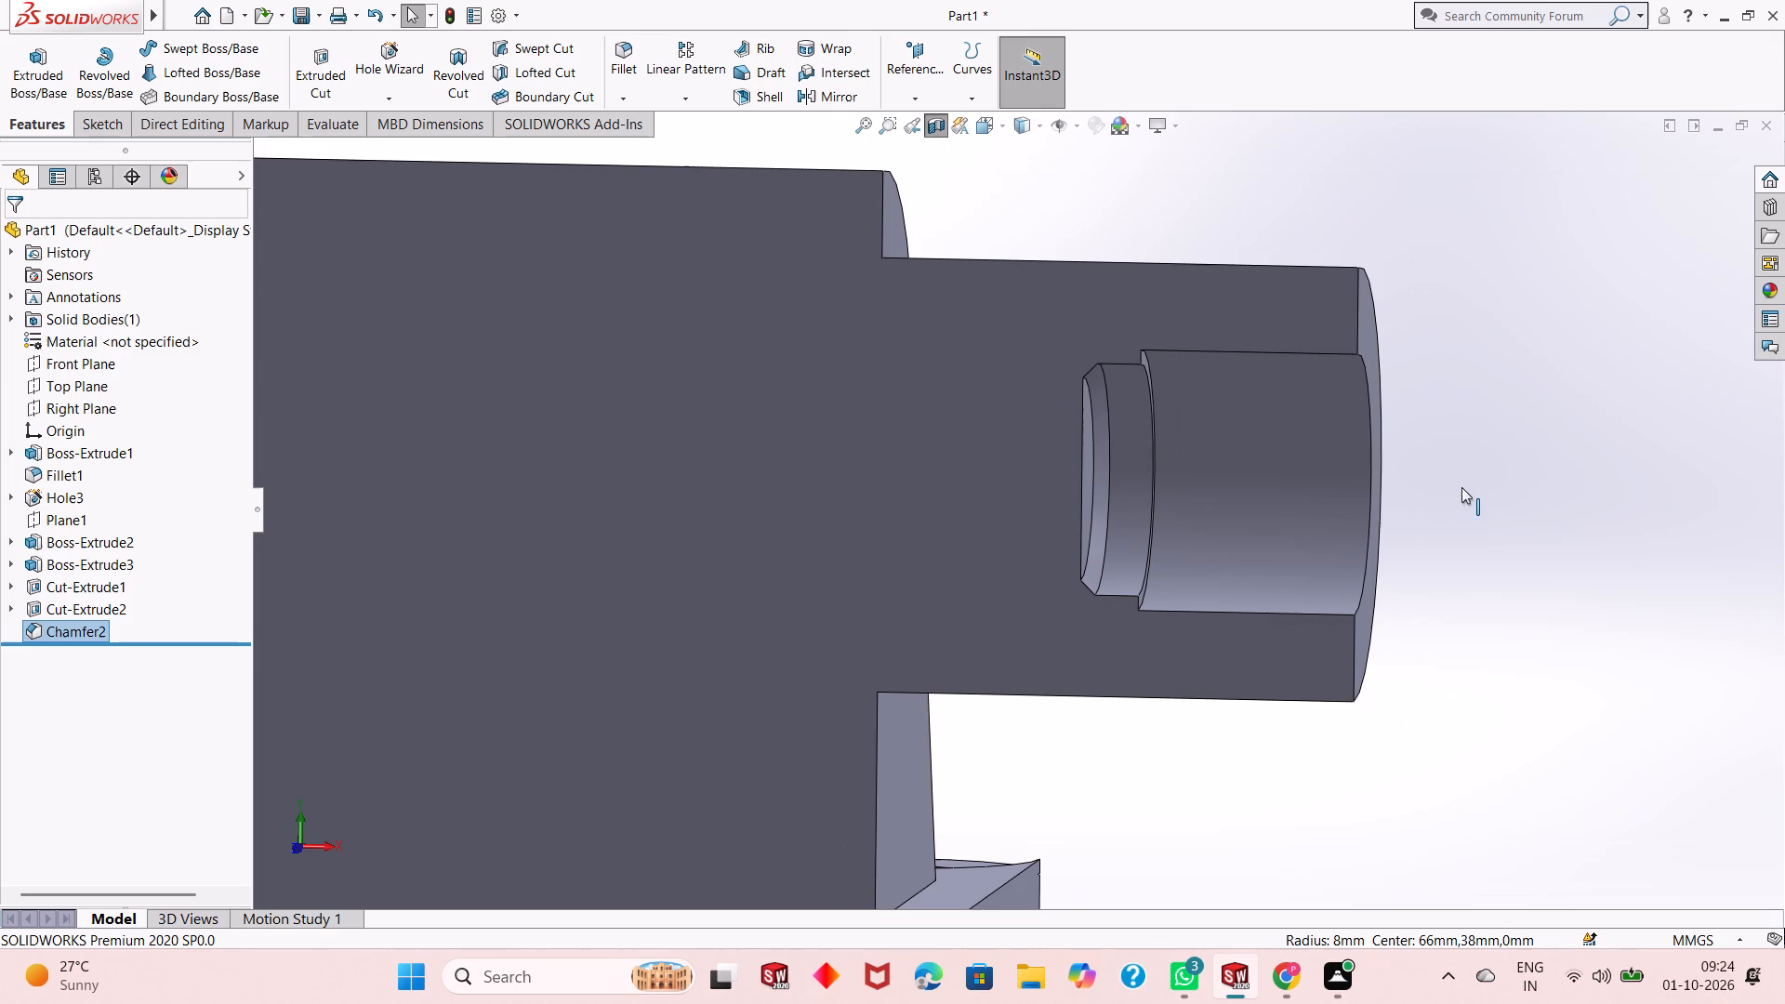
{"action": "middle_click", "coordinate": [1492, 489]}
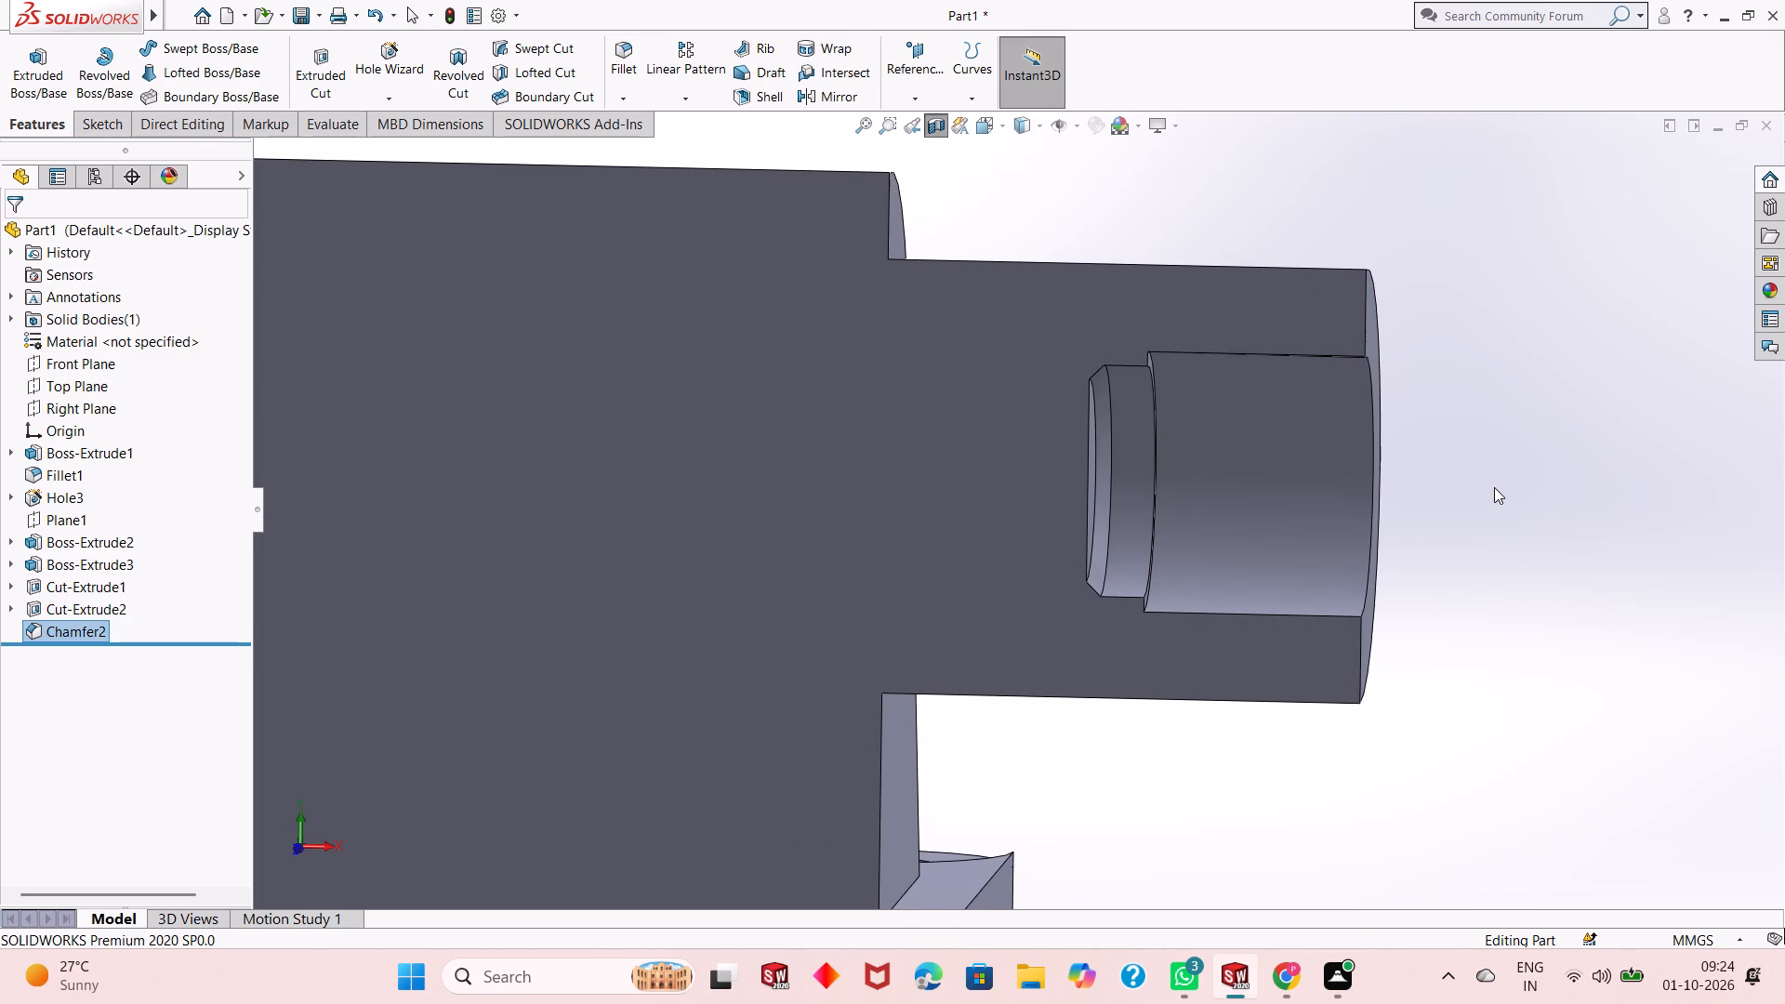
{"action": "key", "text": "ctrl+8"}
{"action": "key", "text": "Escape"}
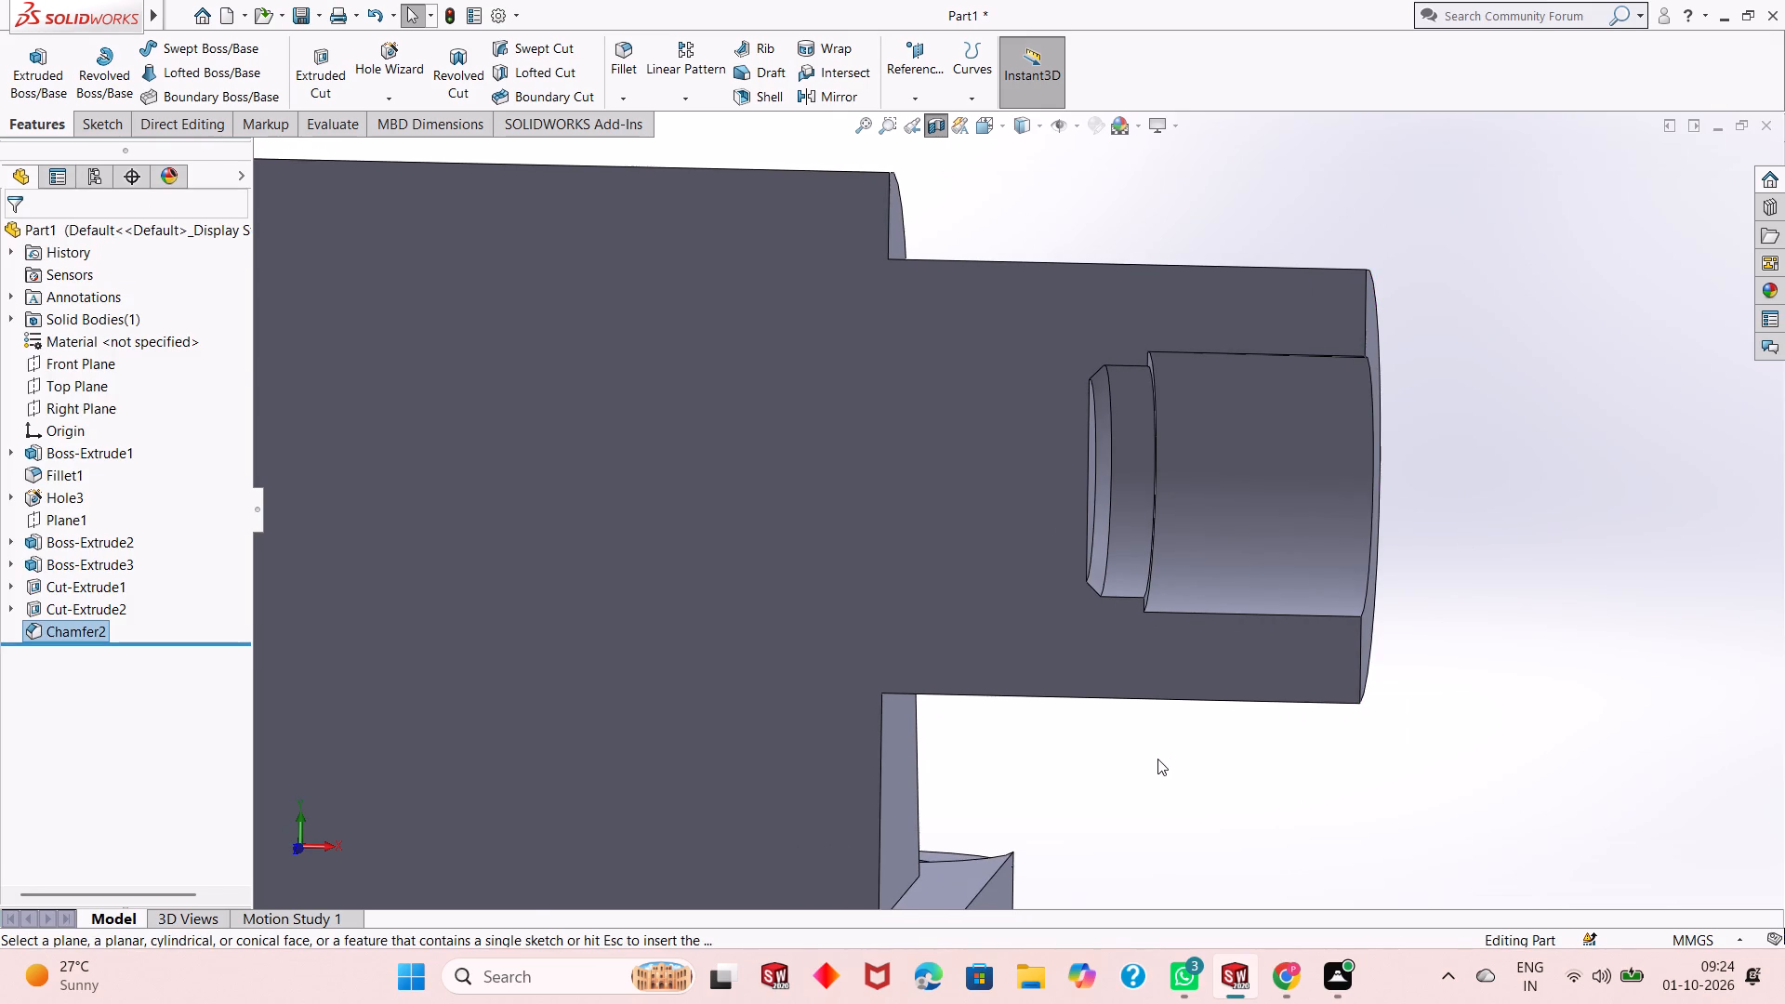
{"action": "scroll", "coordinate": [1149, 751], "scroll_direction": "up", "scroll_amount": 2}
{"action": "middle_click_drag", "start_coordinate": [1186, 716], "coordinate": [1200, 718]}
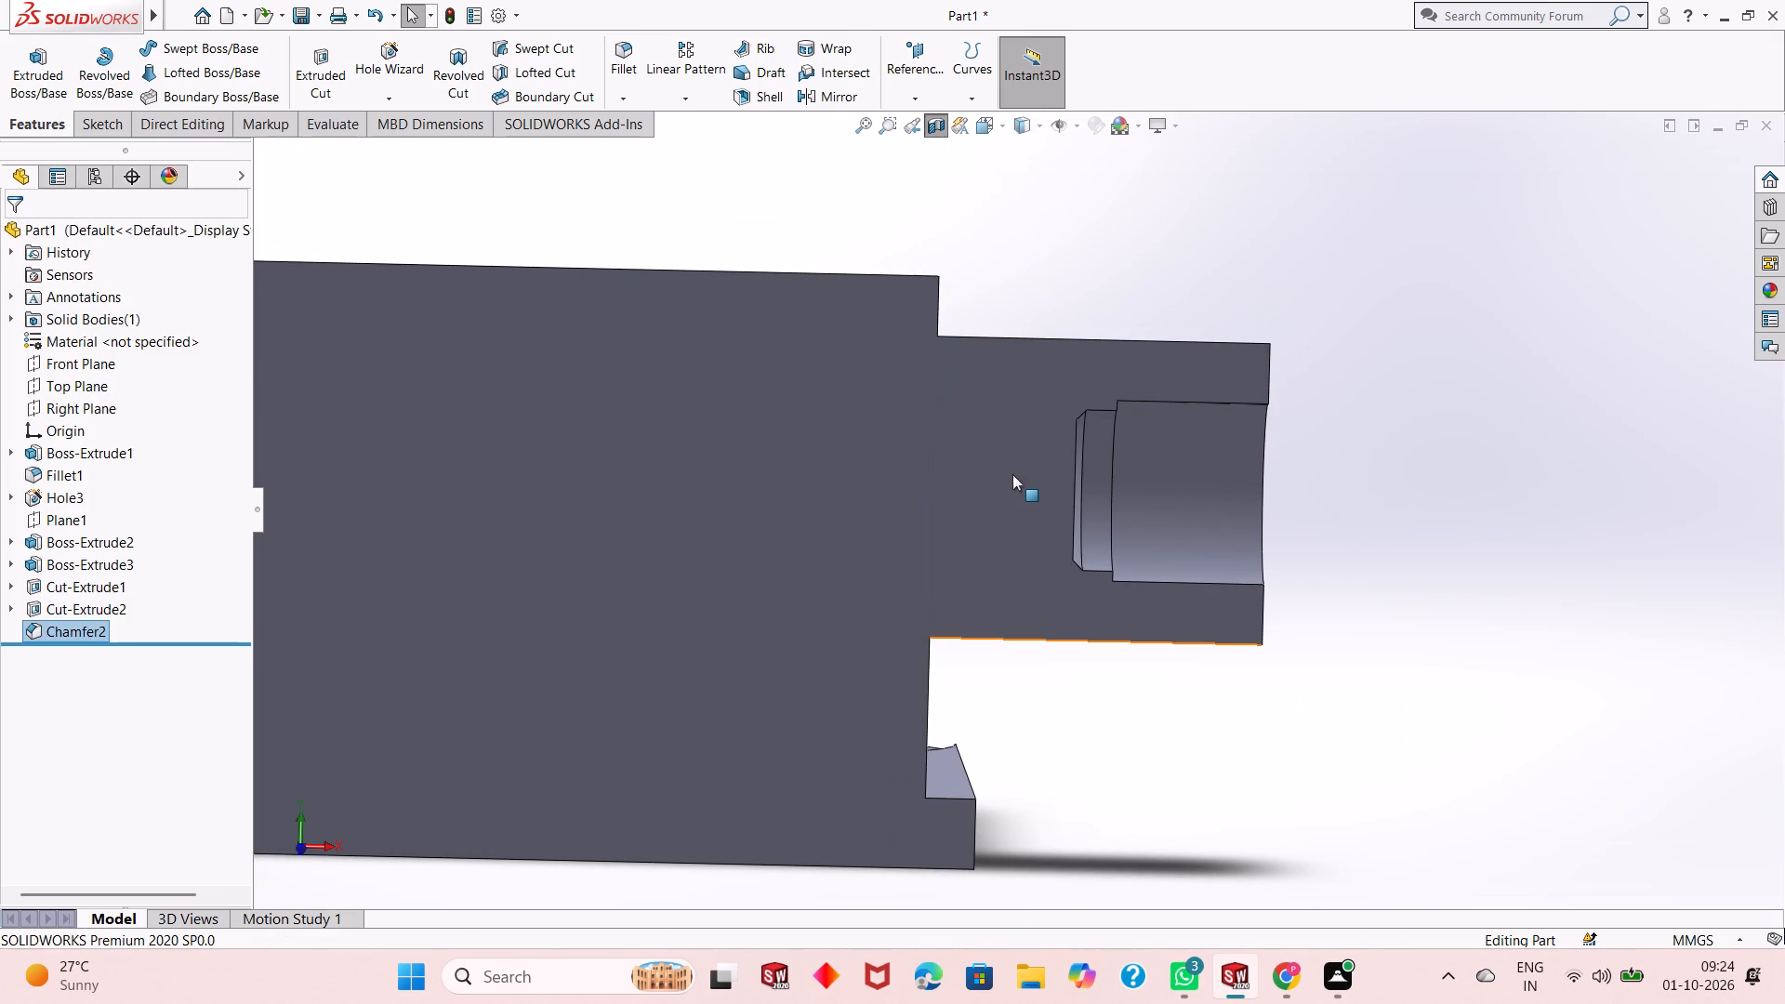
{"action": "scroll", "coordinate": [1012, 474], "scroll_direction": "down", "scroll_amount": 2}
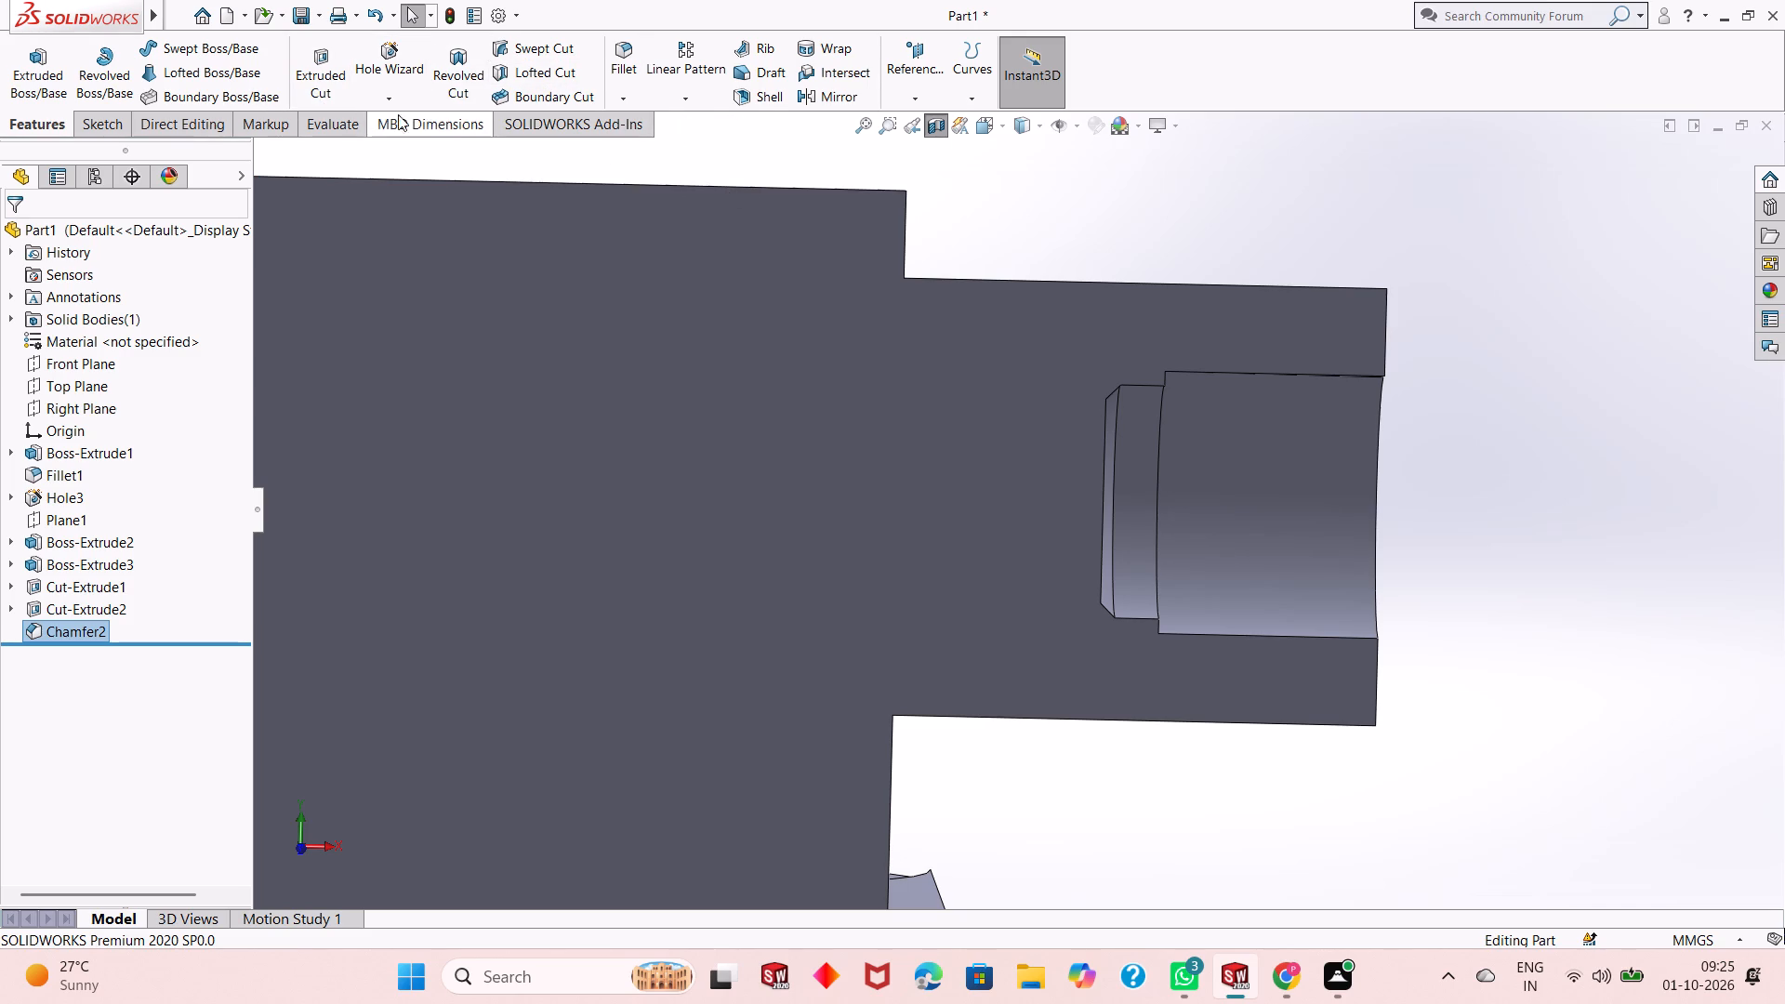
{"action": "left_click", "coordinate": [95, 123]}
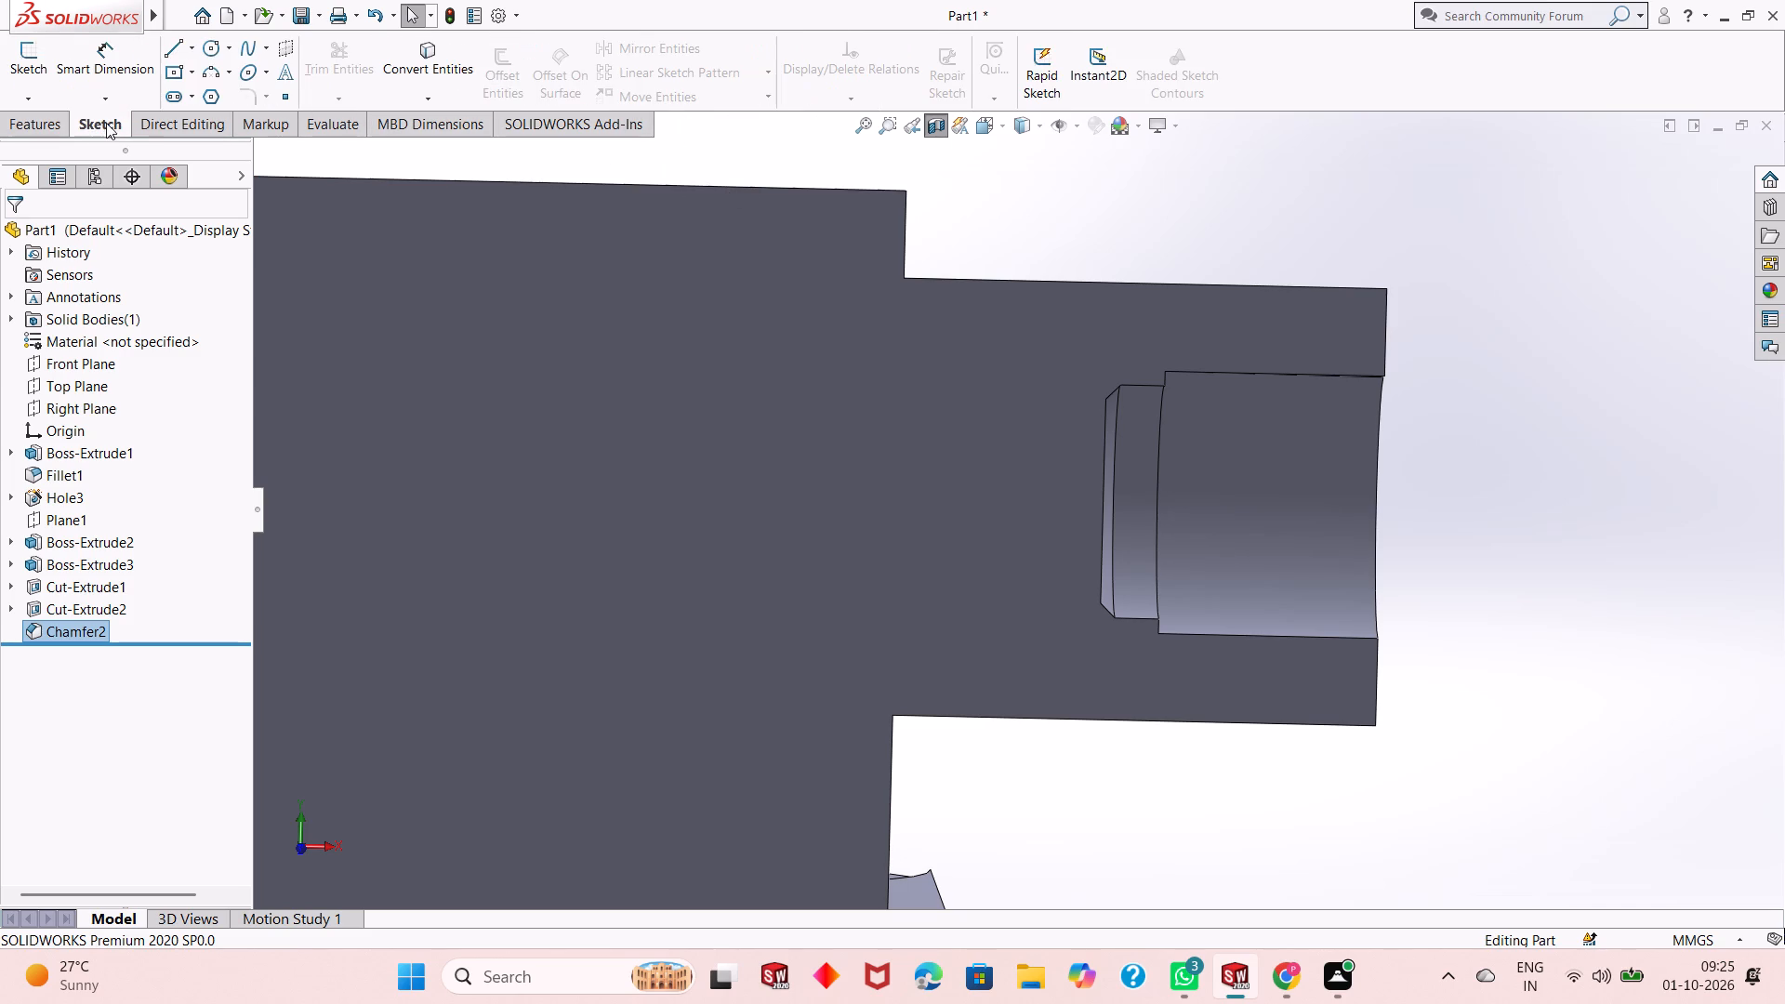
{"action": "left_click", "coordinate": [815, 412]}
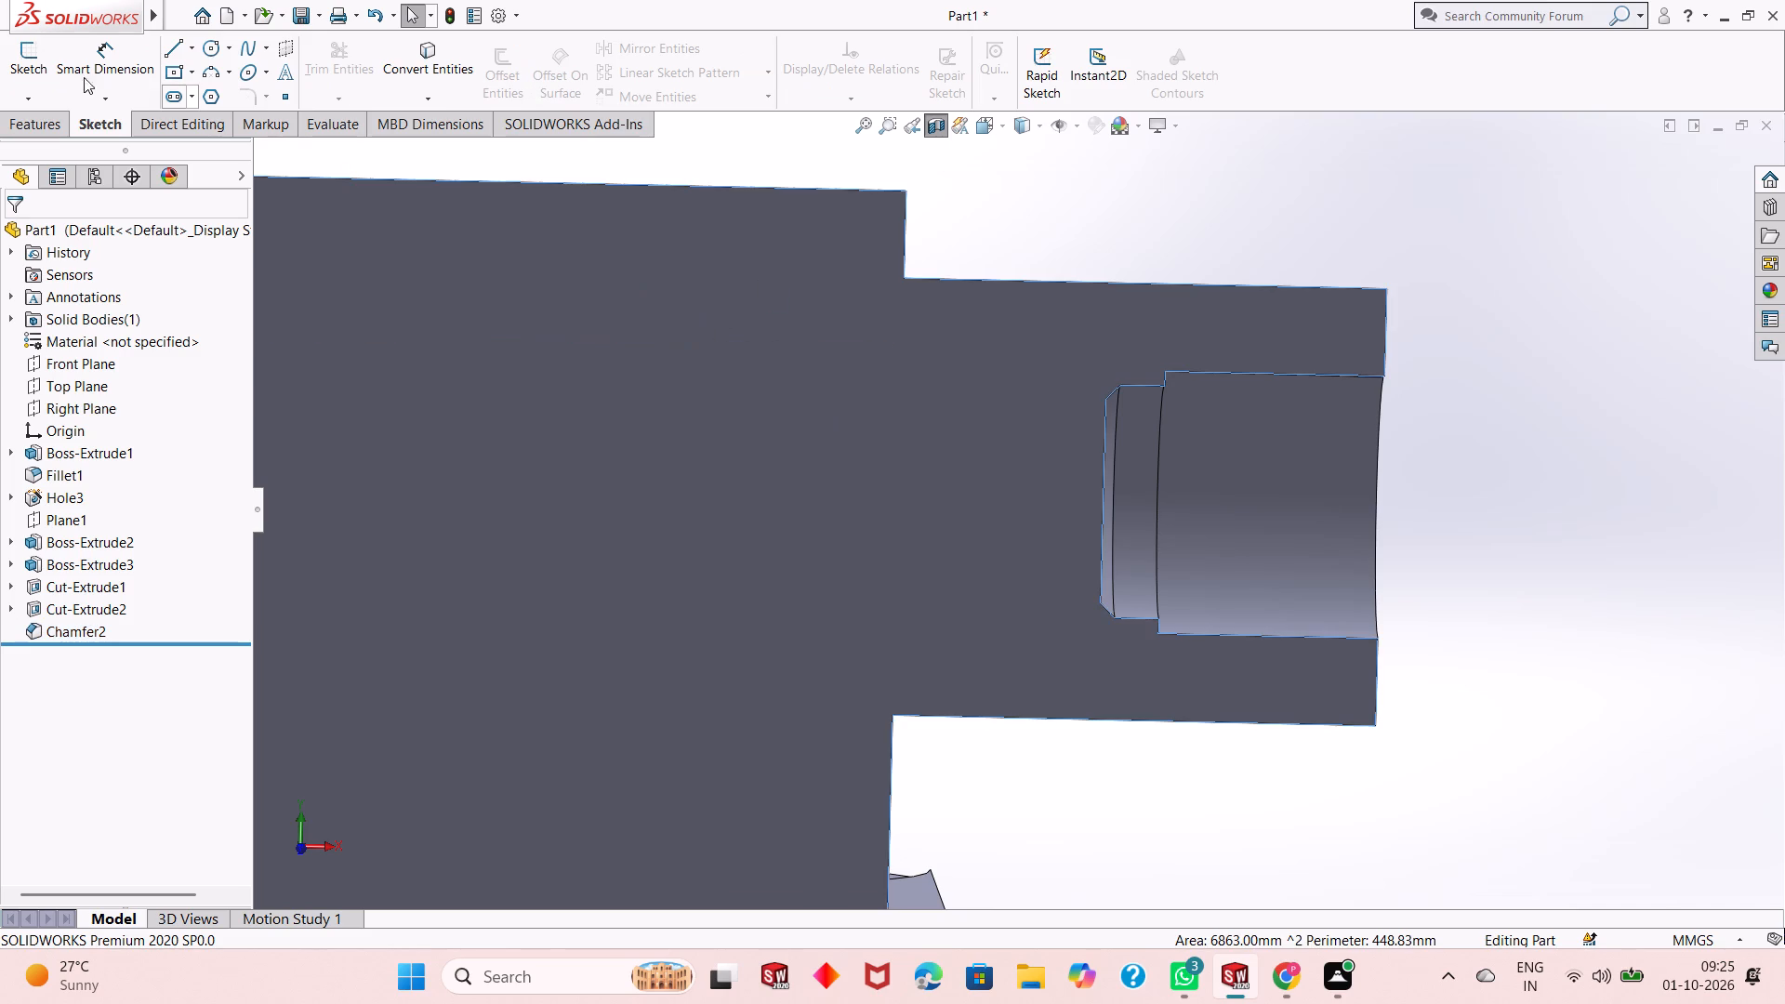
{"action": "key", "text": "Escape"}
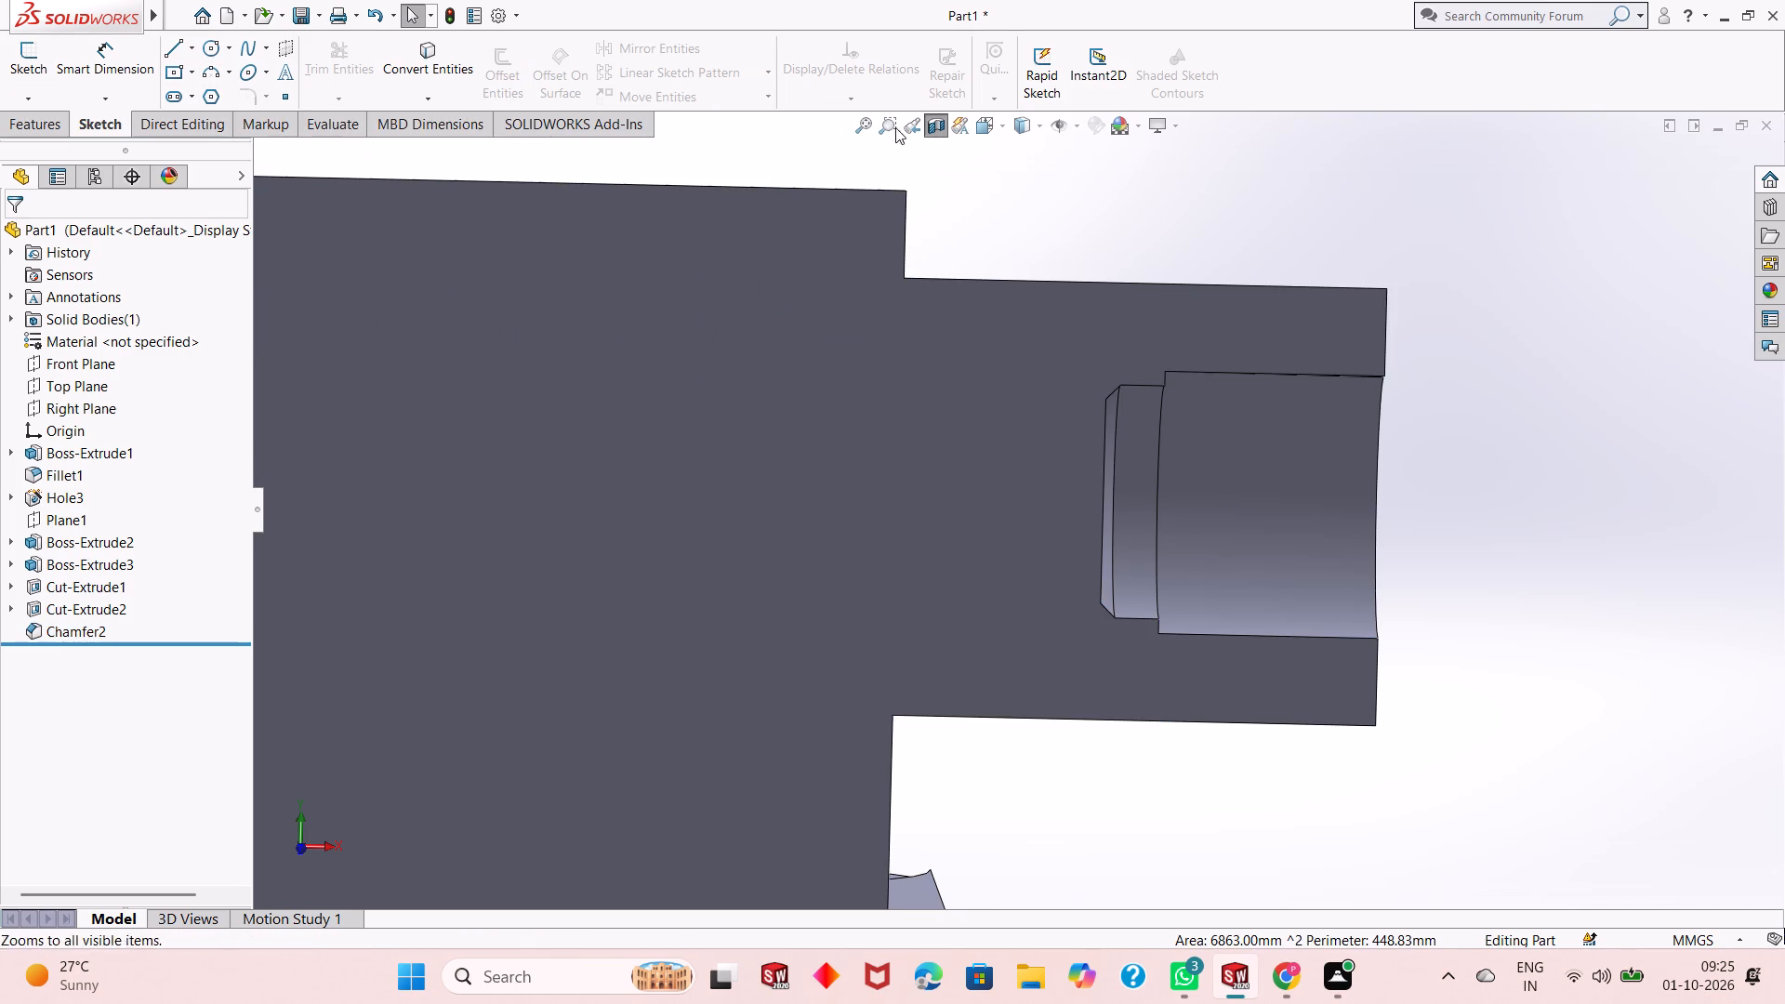
Create a reference plane from the Front Plane with a 0 mm offset.
{"action": "left_click", "coordinate": [47, 130]}
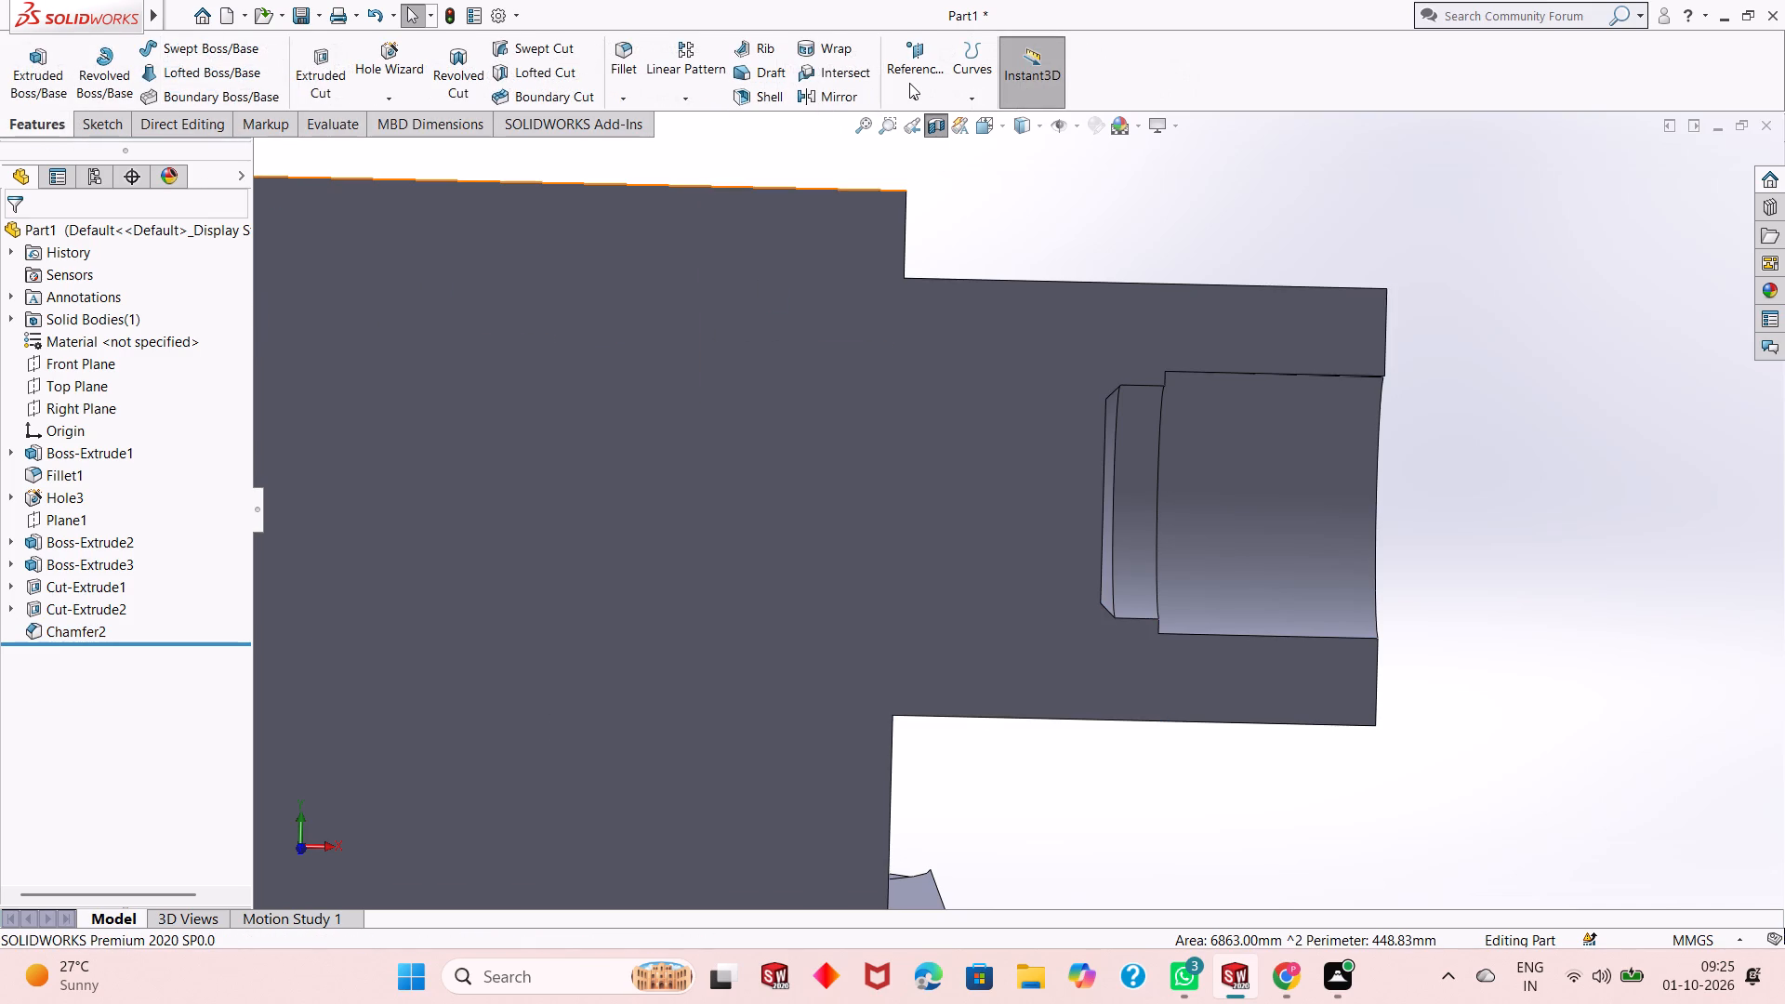
{"action": "left_click", "coordinate": [911, 83]}
{"action": "left_click", "coordinate": [932, 113]}
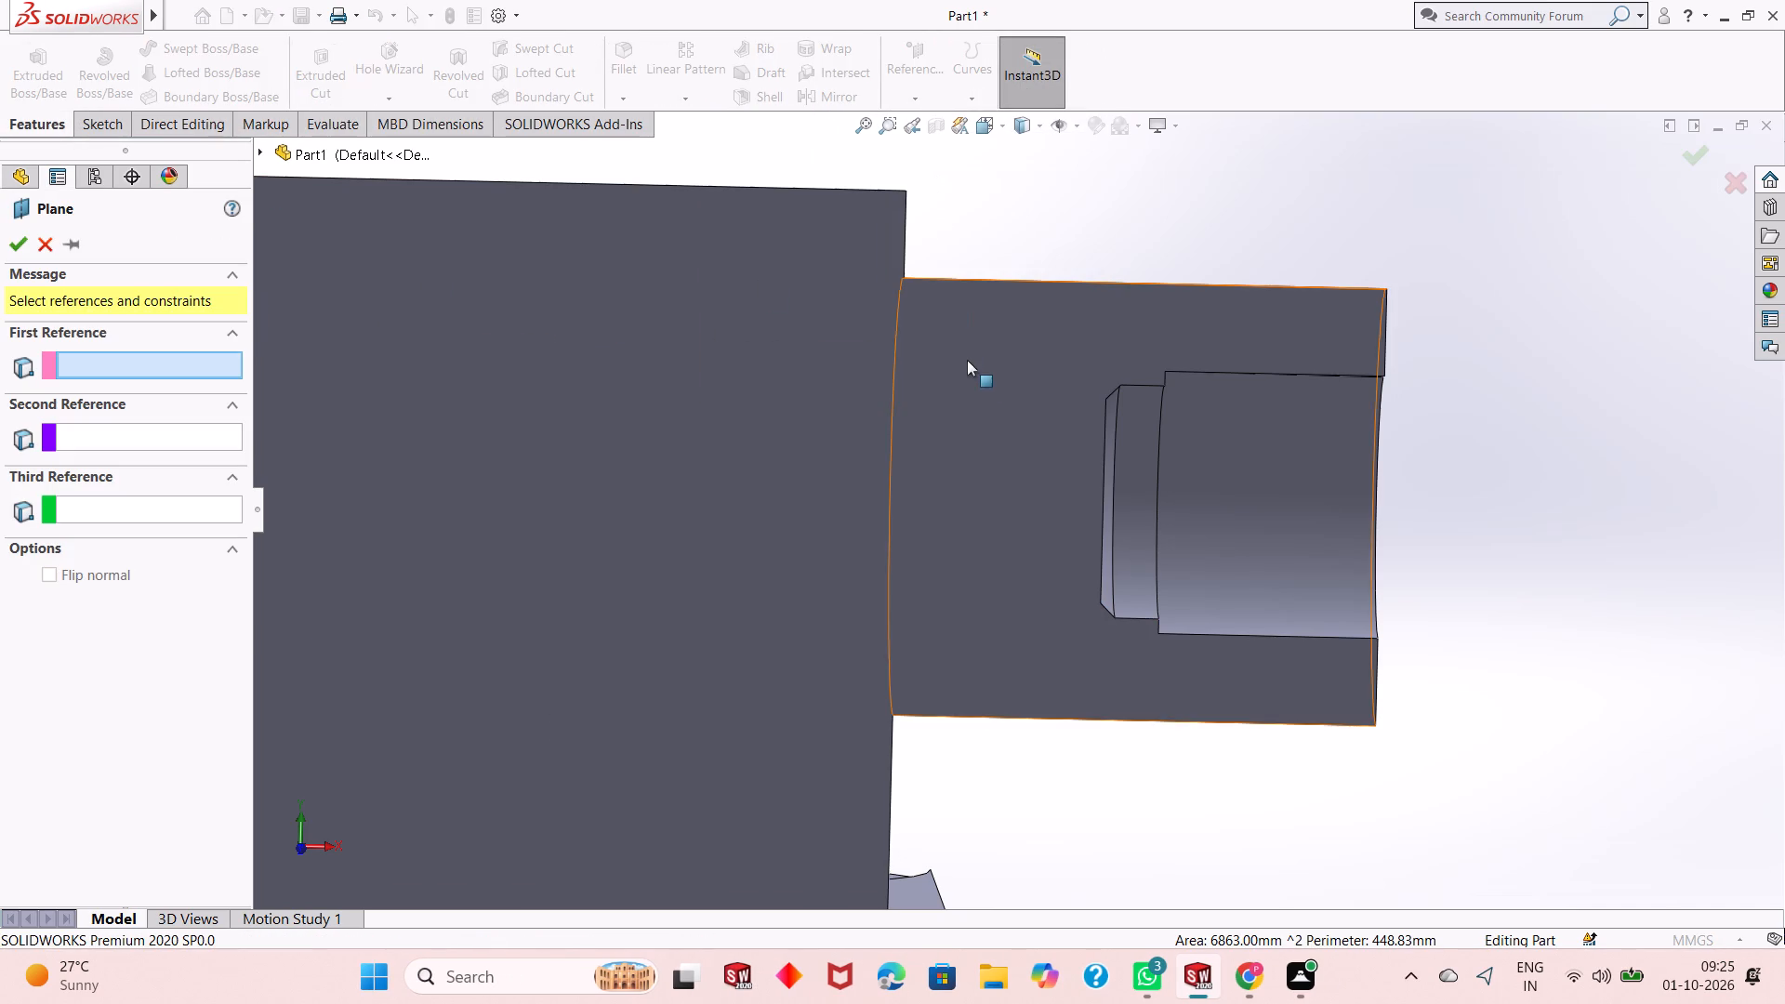
{"action": "left_click", "coordinate": [274, 155]}
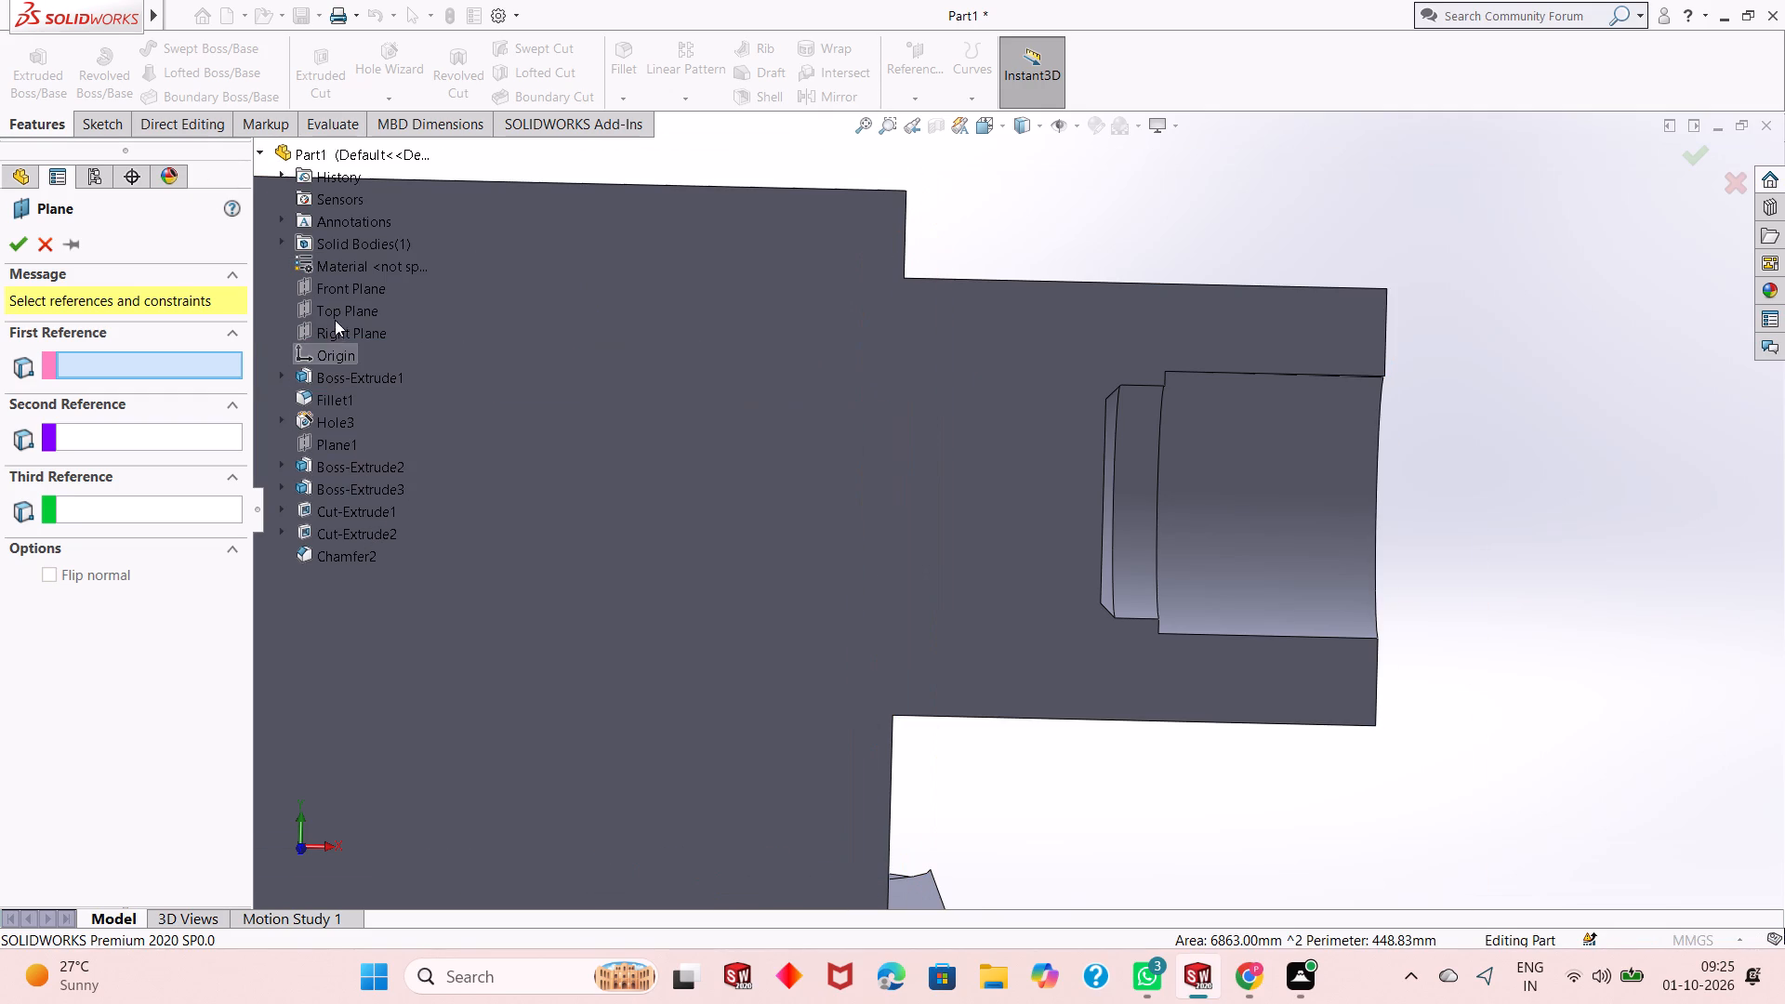
{"action": "left_click", "coordinate": [335, 294]}
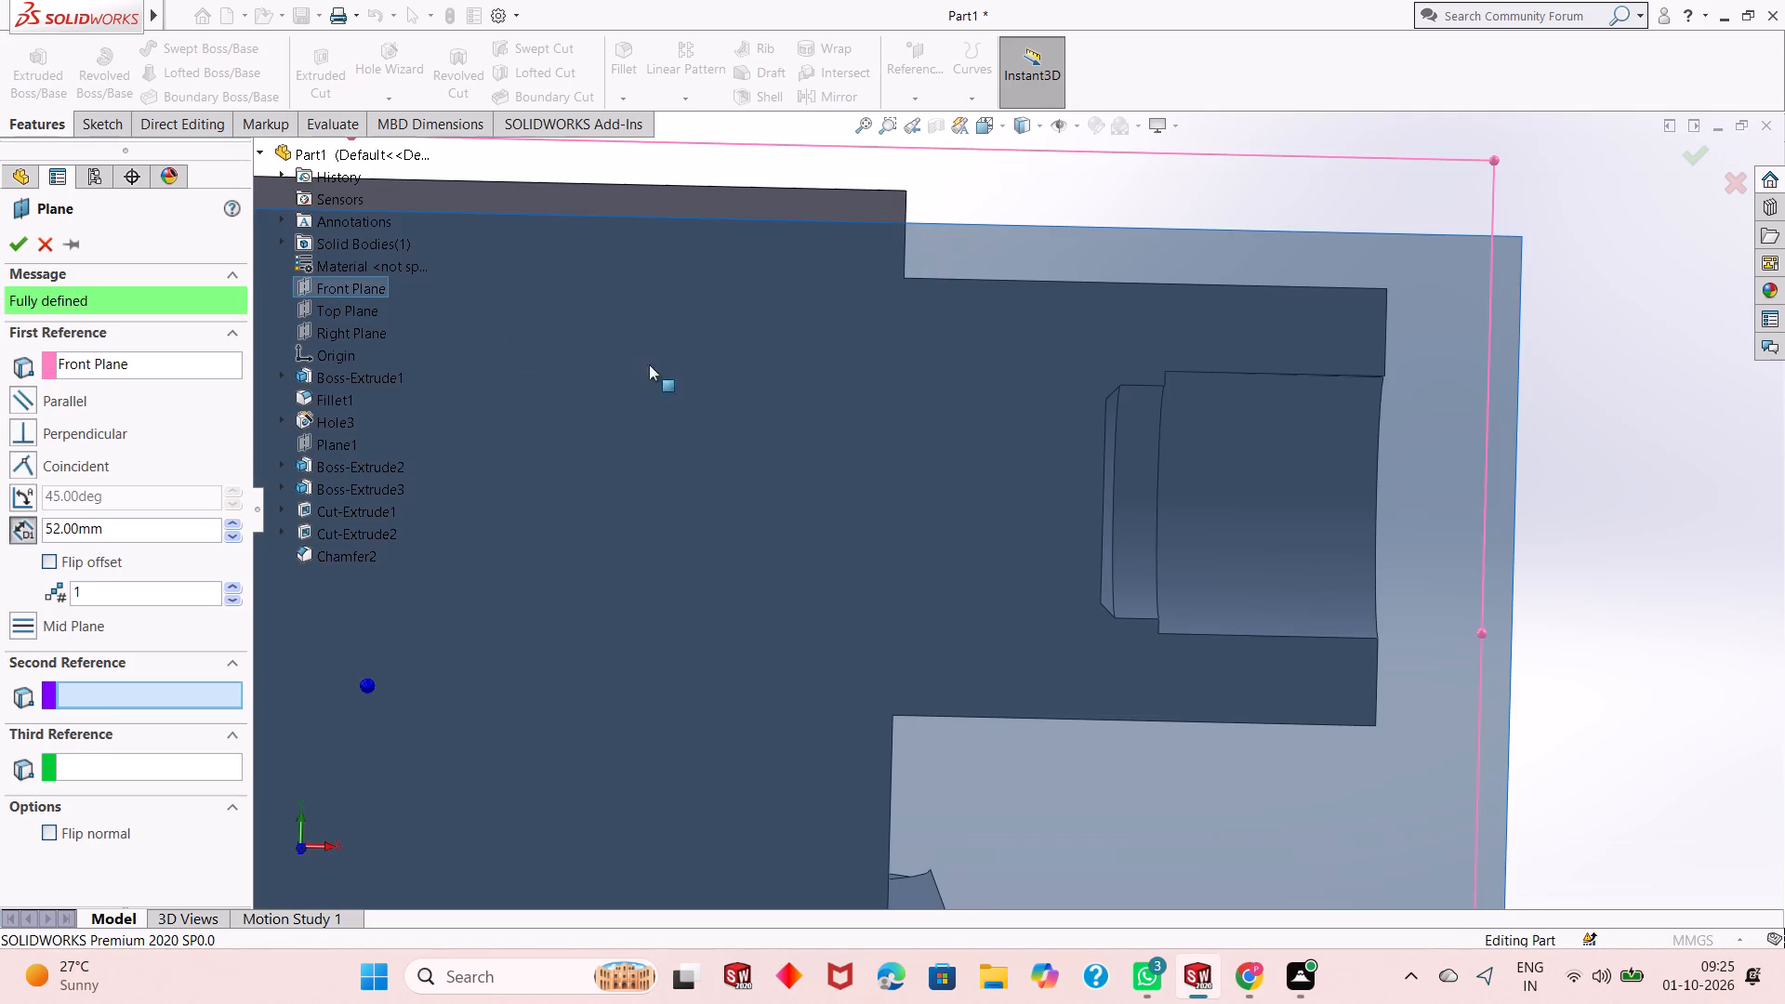
{"action": "scroll", "coordinate": [707, 389], "scroll_direction": "up", "scroll_amount": 3}
{"action": "middle_click_drag", "start_coordinate": [1412, 361], "coordinate": [1377, 436]}
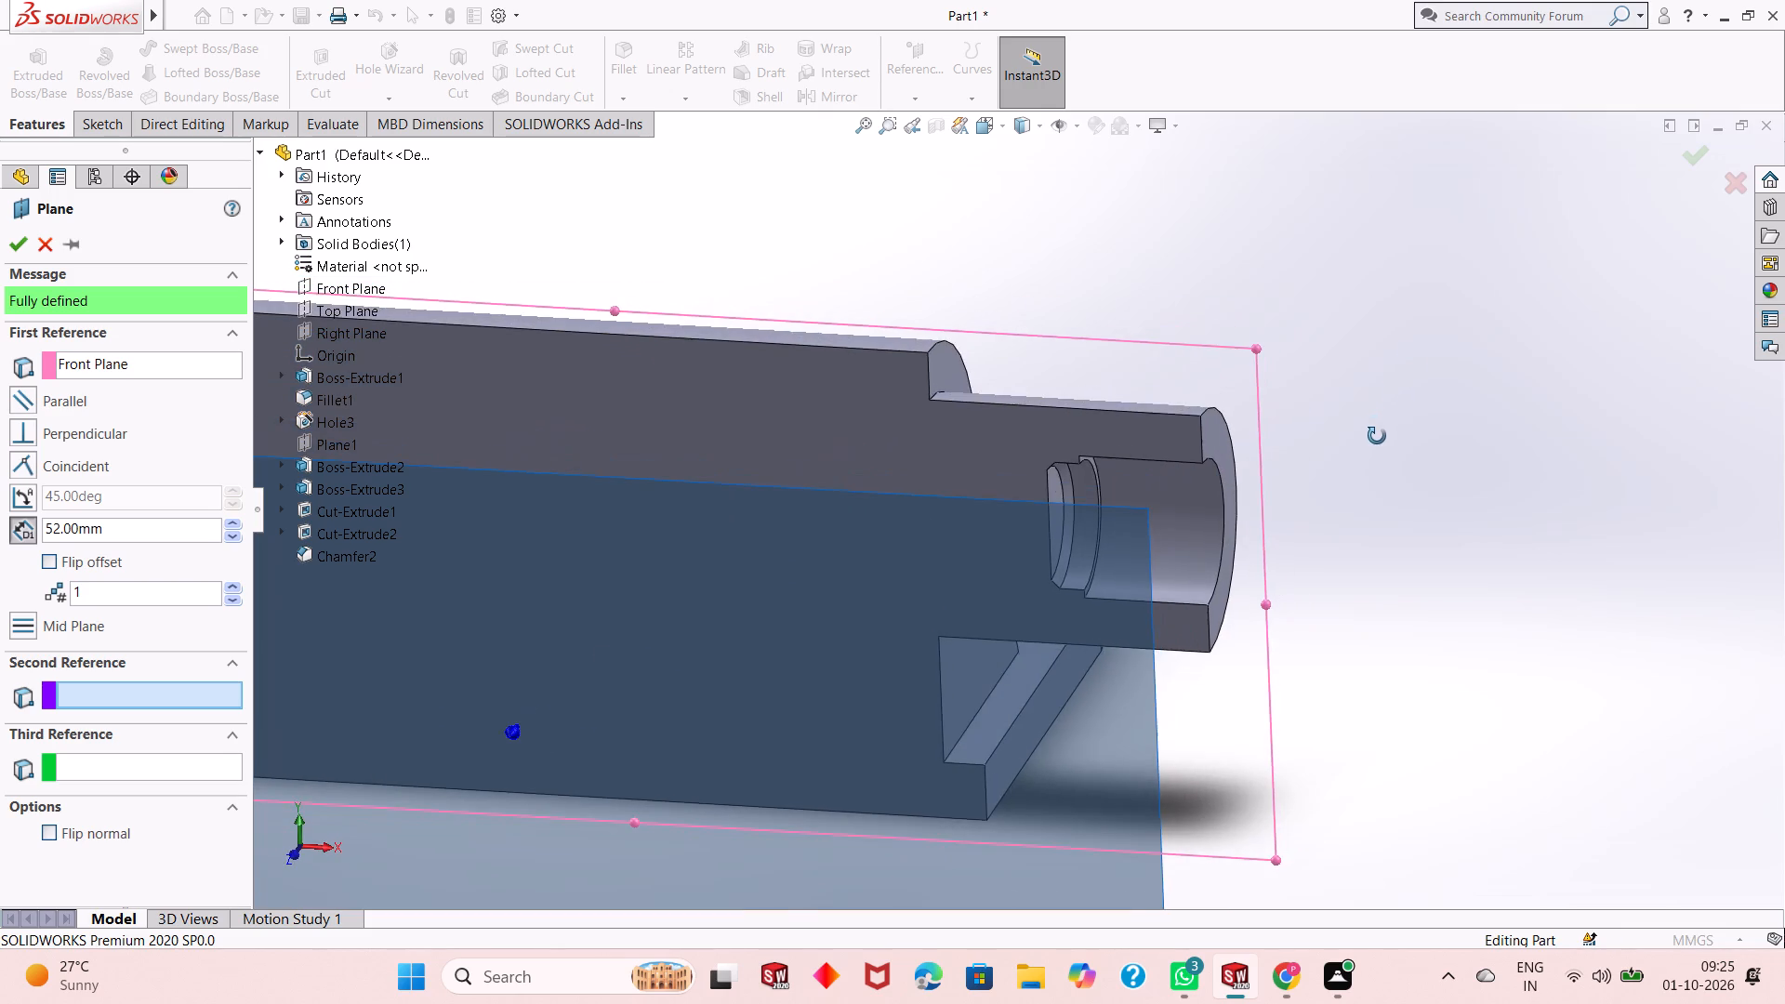
{"action": "middle_click_drag", "start_coordinate": [1377, 436], "coordinate": [1386, 368]}
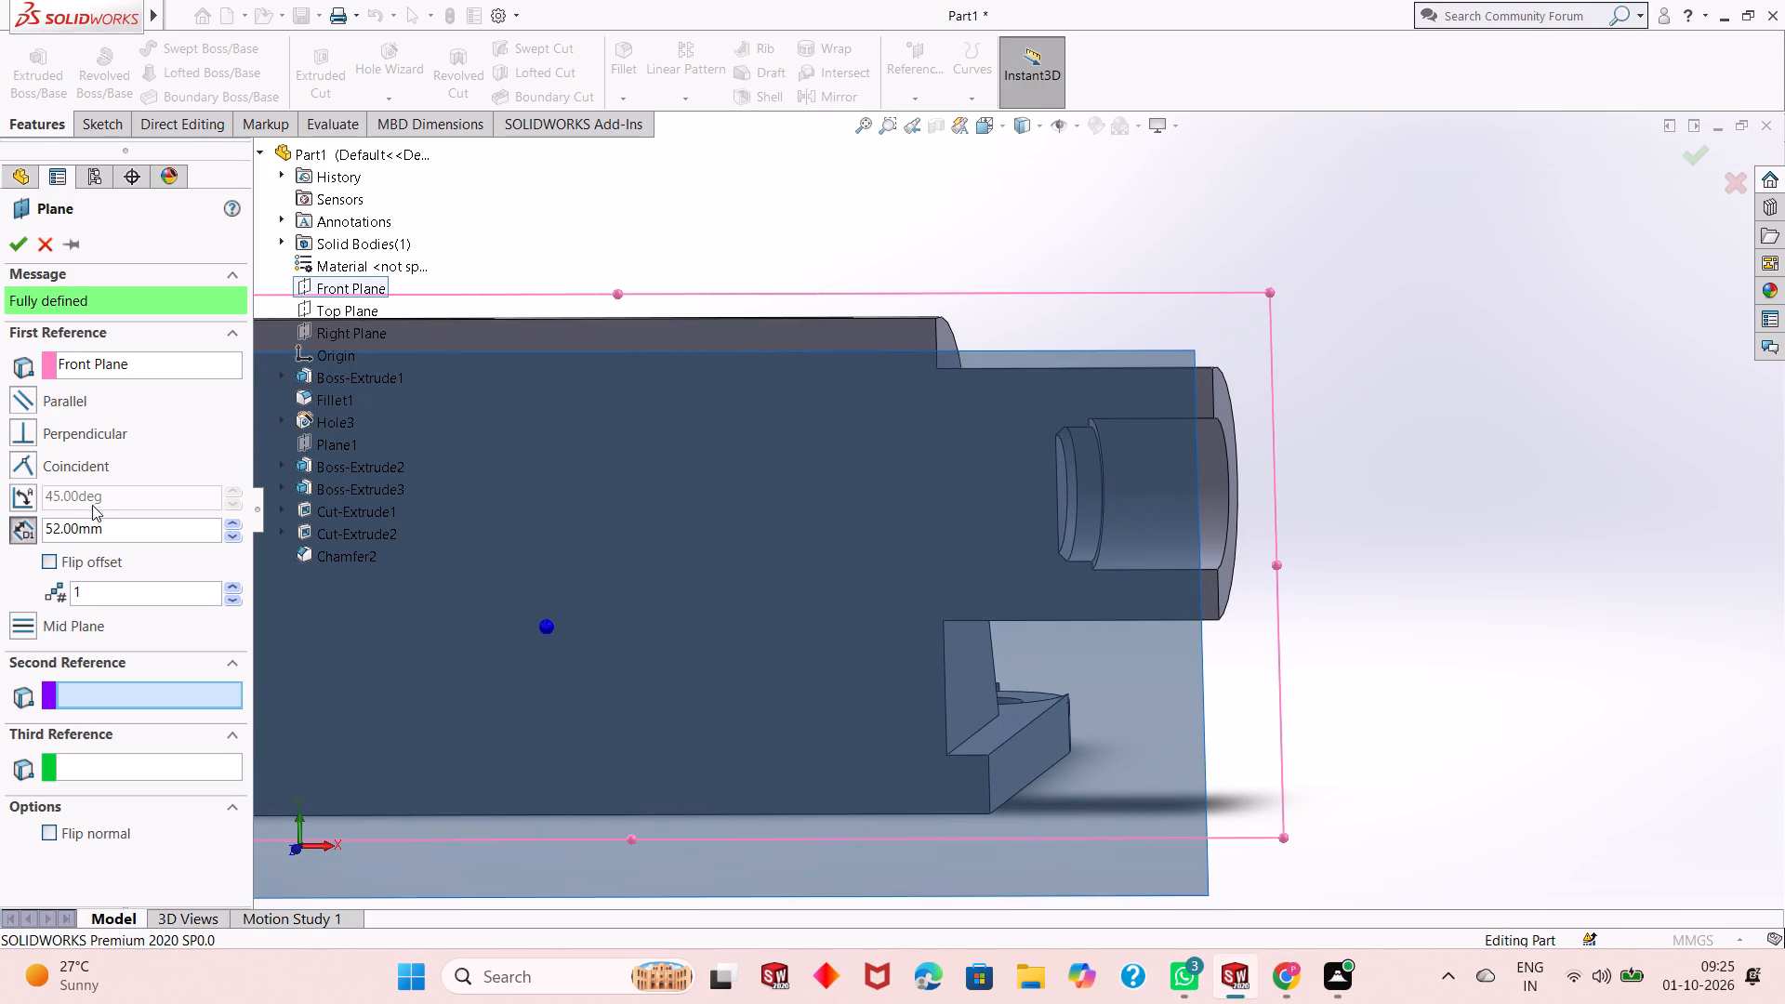
{"action": "double_click", "coordinate": [110, 519]}
{"action": "key", "text": "0"}
{"action": "key", "text": "Return"}
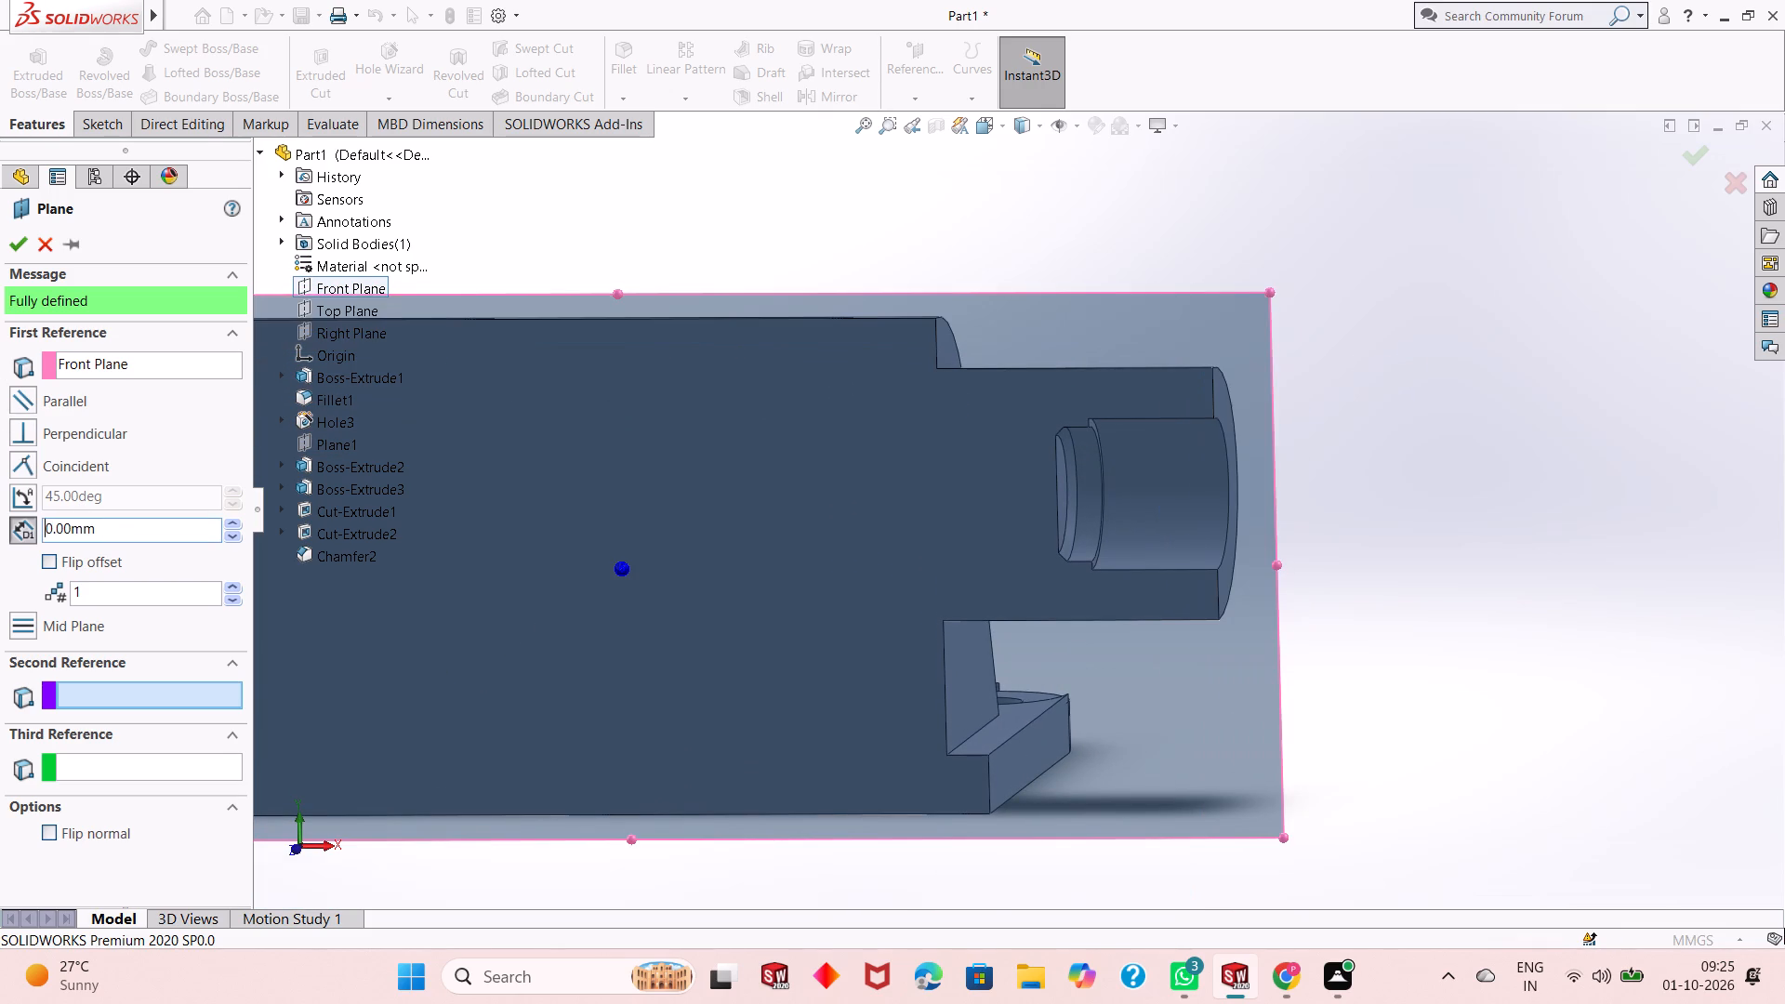
{"action": "left_click", "coordinate": [7, 240]}
Open a sketch on the new reference plane and view it face-on.
{"action": "scroll", "coordinate": [808, 456], "scroll_direction": "up", "scroll_amount": 1}
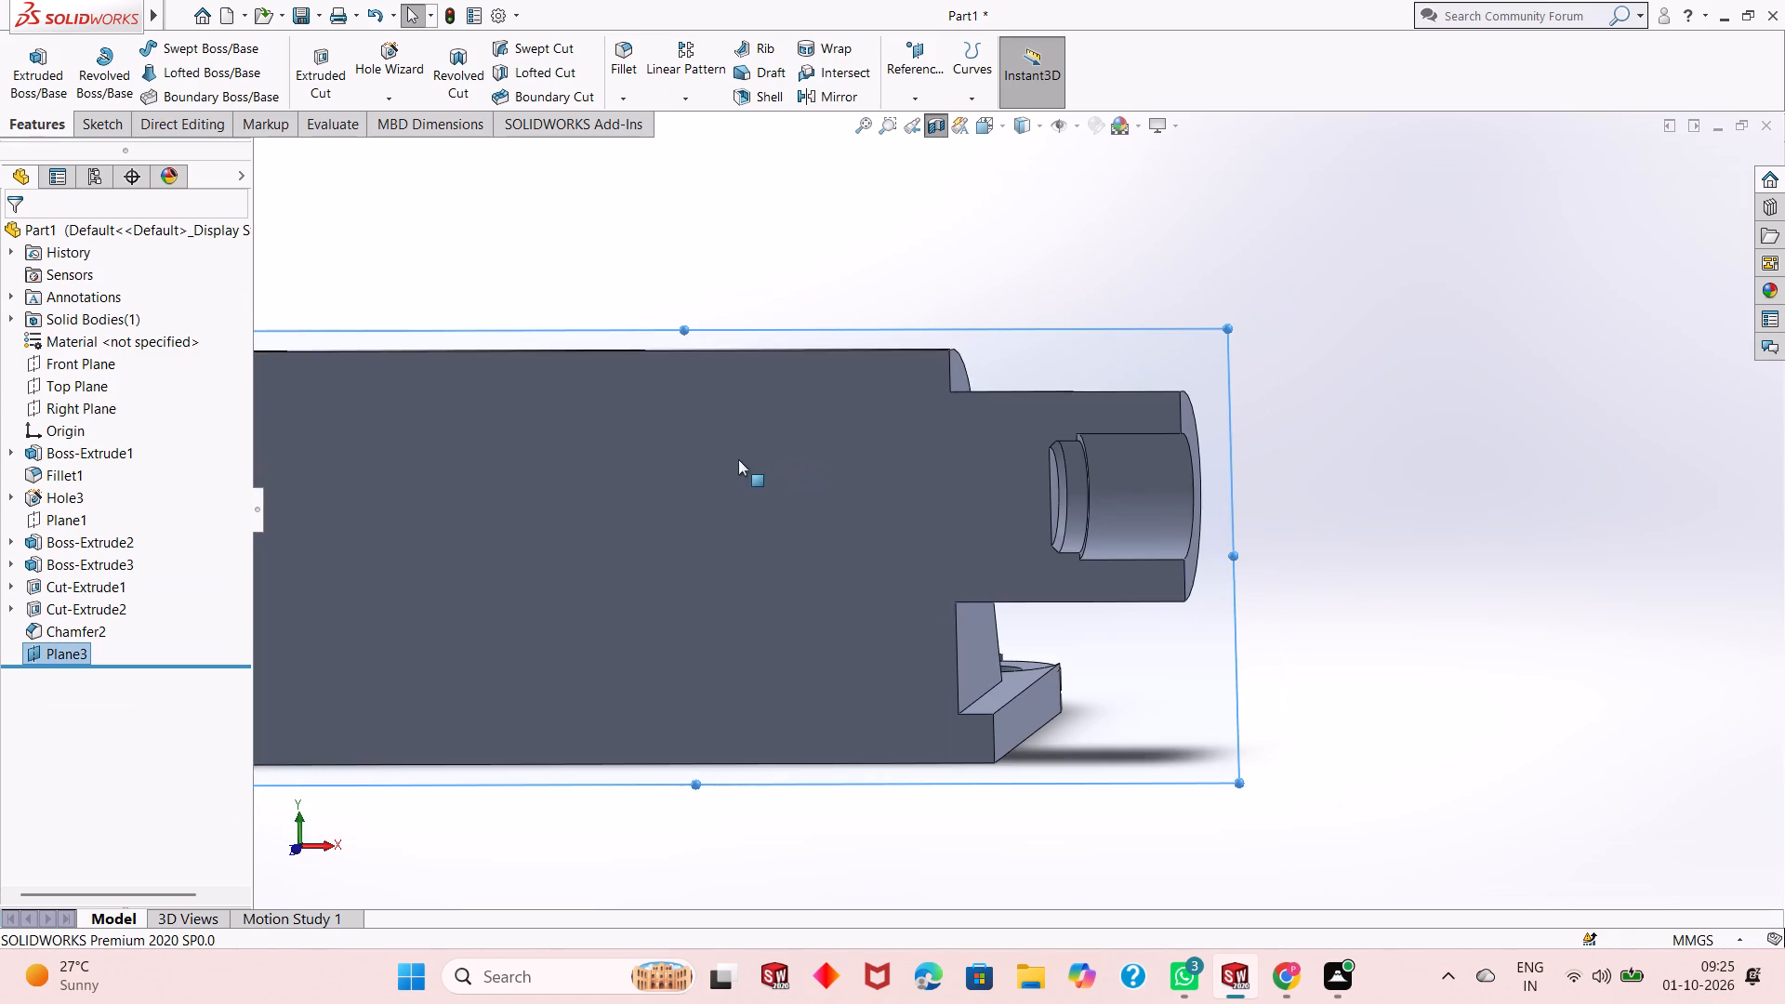
{"action": "scroll", "coordinate": [737, 459], "scroll_direction": "up", "scroll_amount": 2}
{"action": "scroll", "coordinate": [641, 462], "scroll_direction": "down", "scroll_amount": 2}
{"action": "middle_click_drag", "start_coordinate": [838, 471], "coordinate": [854, 458]}
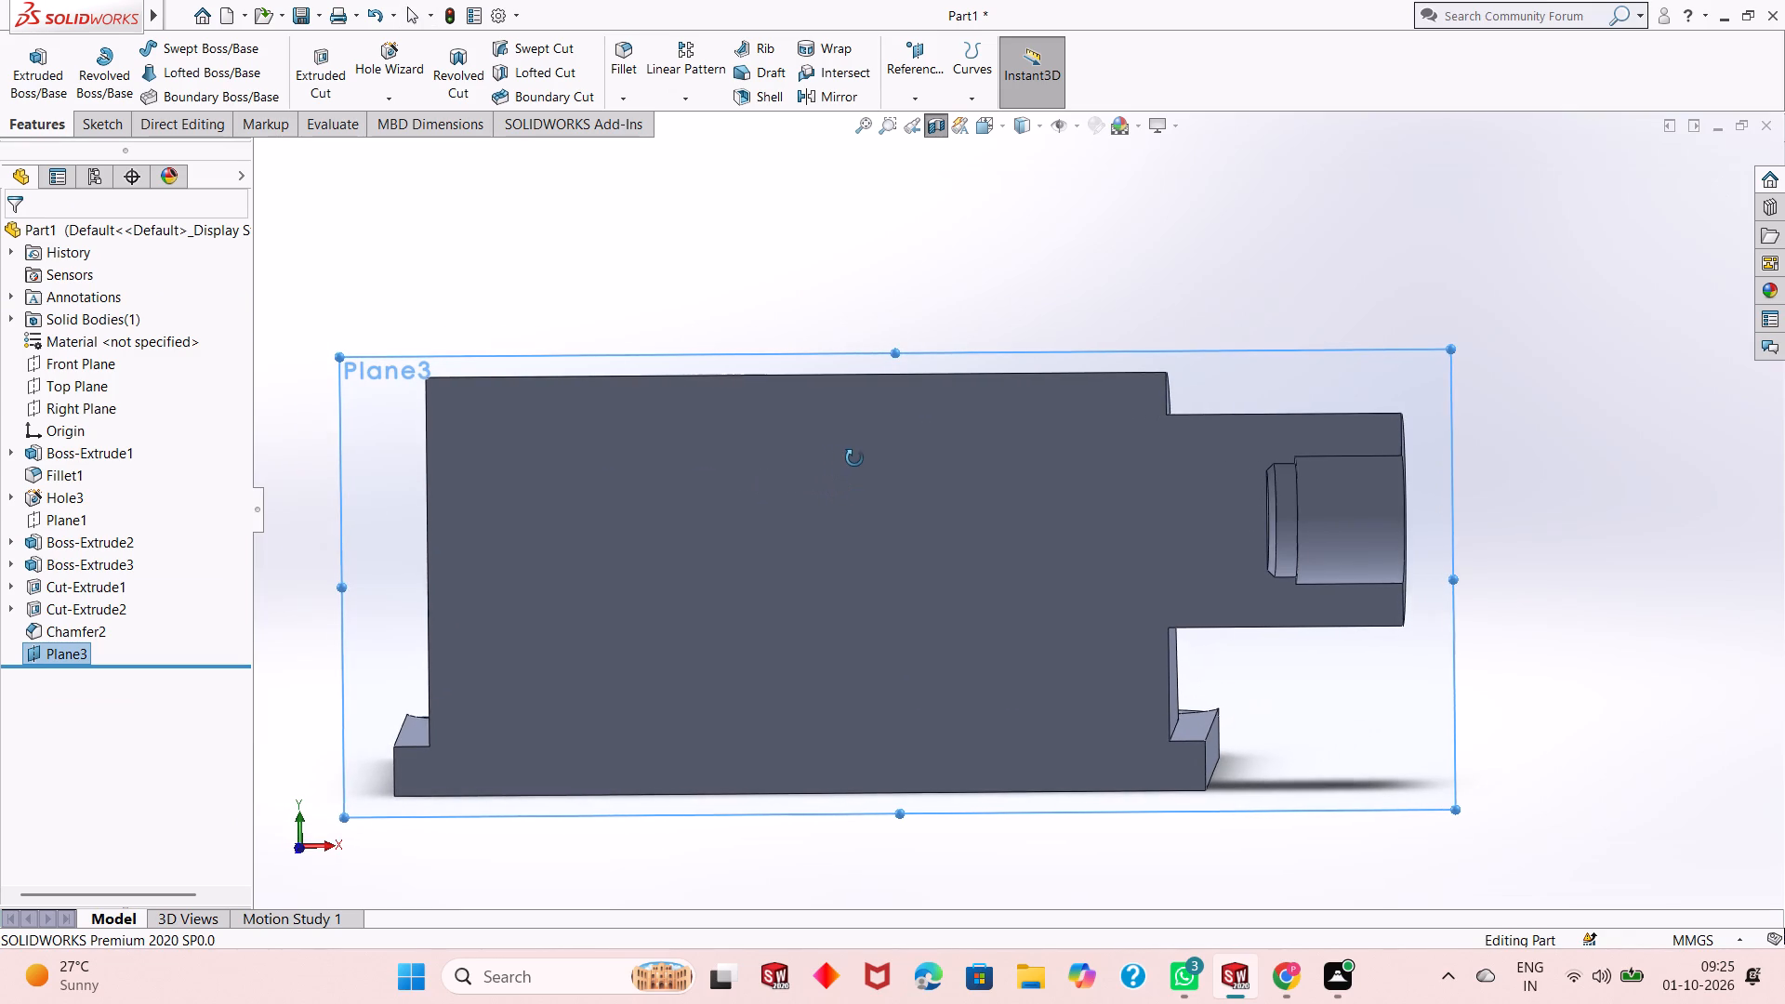
{"action": "middle_click_drag", "start_coordinate": [854, 458], "coordinate": [854, 457]}
{"action": "right_click", "coordinate": [1247, 359]}
{"action": "left_click", "coordinate": [1294, 327]}
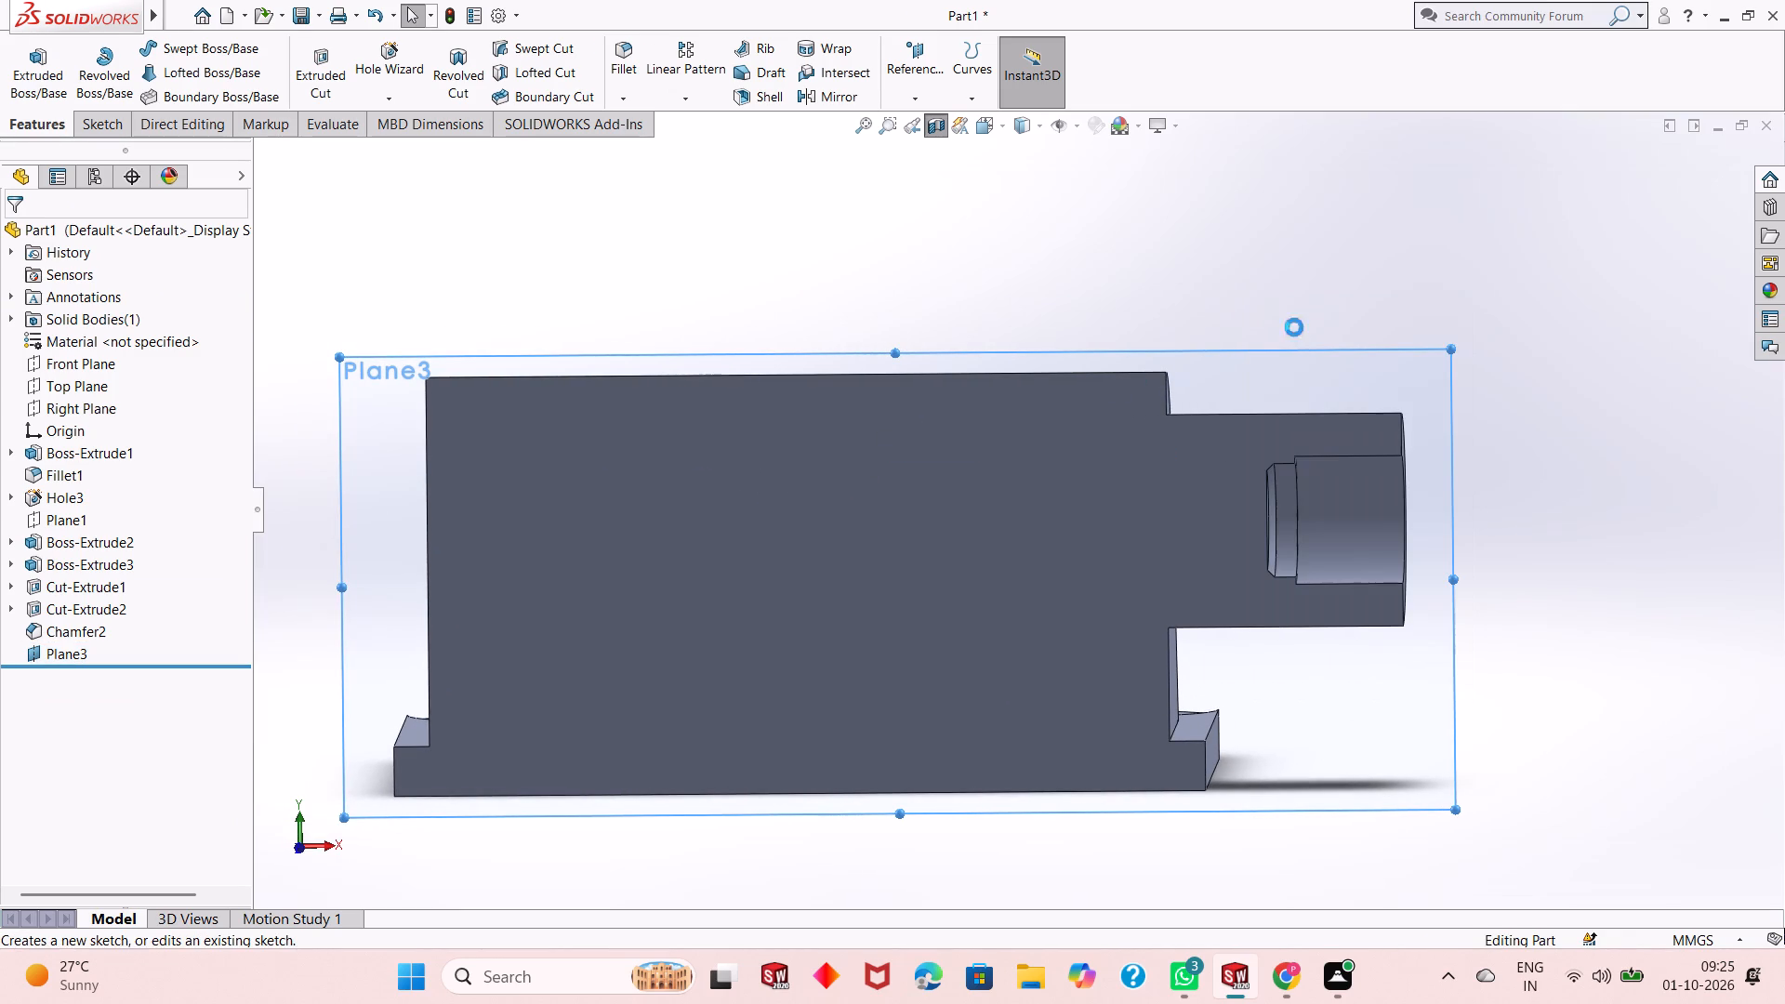
{"action": "key", "text": "ctrl+8"}
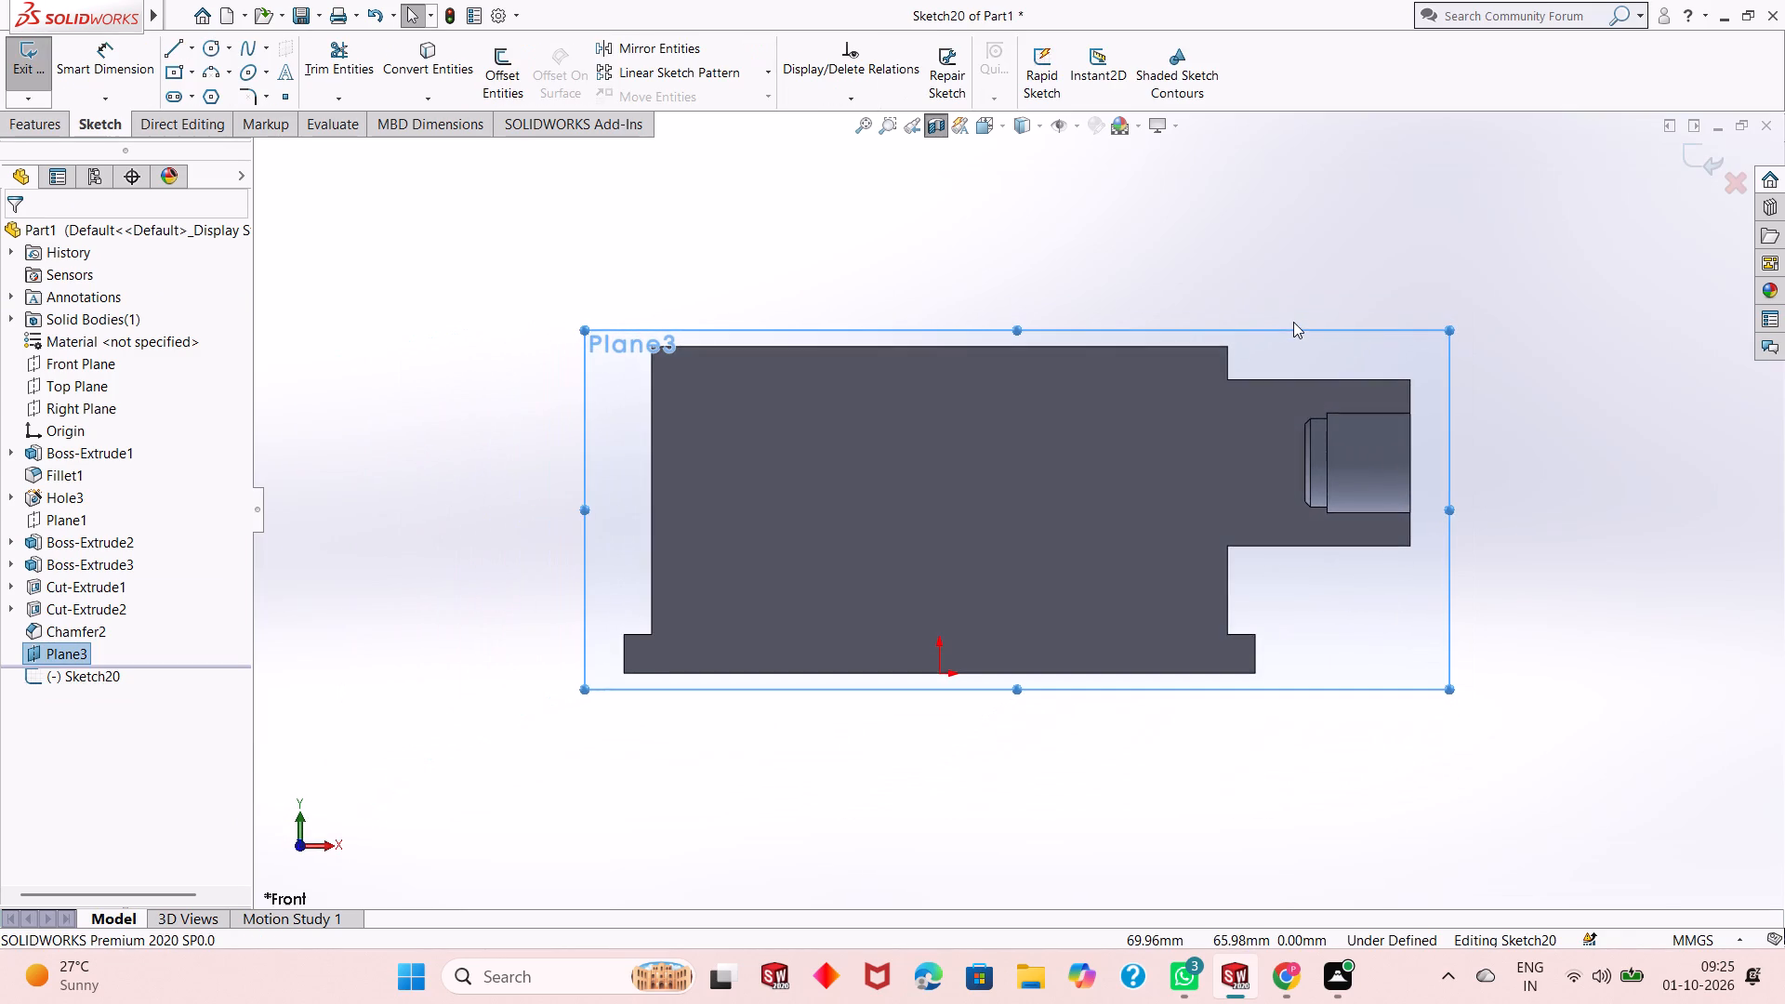
Sketch a 14 mm horizontal line from the midpoint of the stepped hole's floor to the base of the boss.
{"action": "scroll", "coordinate": [1186, 393], "scroll_direction": "down", "scroll_amount": 3}
{"action": "scroll", "coordinate": [1085, 442], "scroll_direction": "up", "scroll_amount": 1}
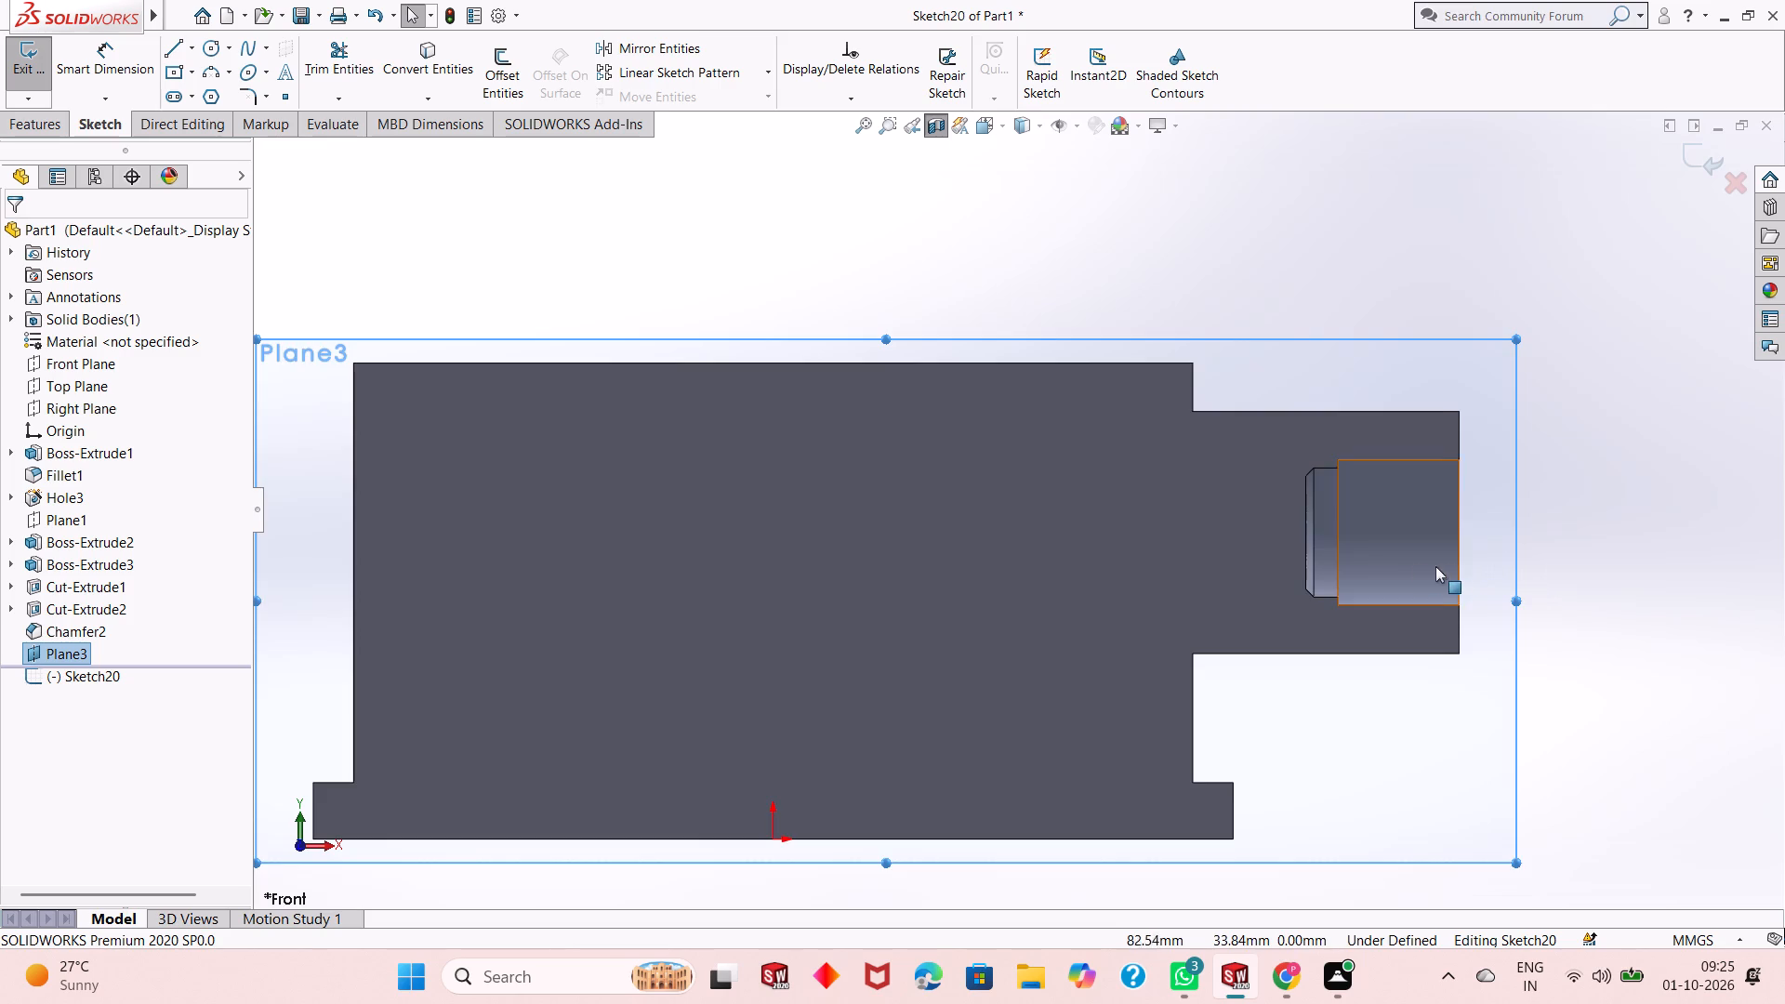
{"action": "scroll", "coordinate": [1405, 567], "scroll_direction": "down", "scroll_amount": 2}
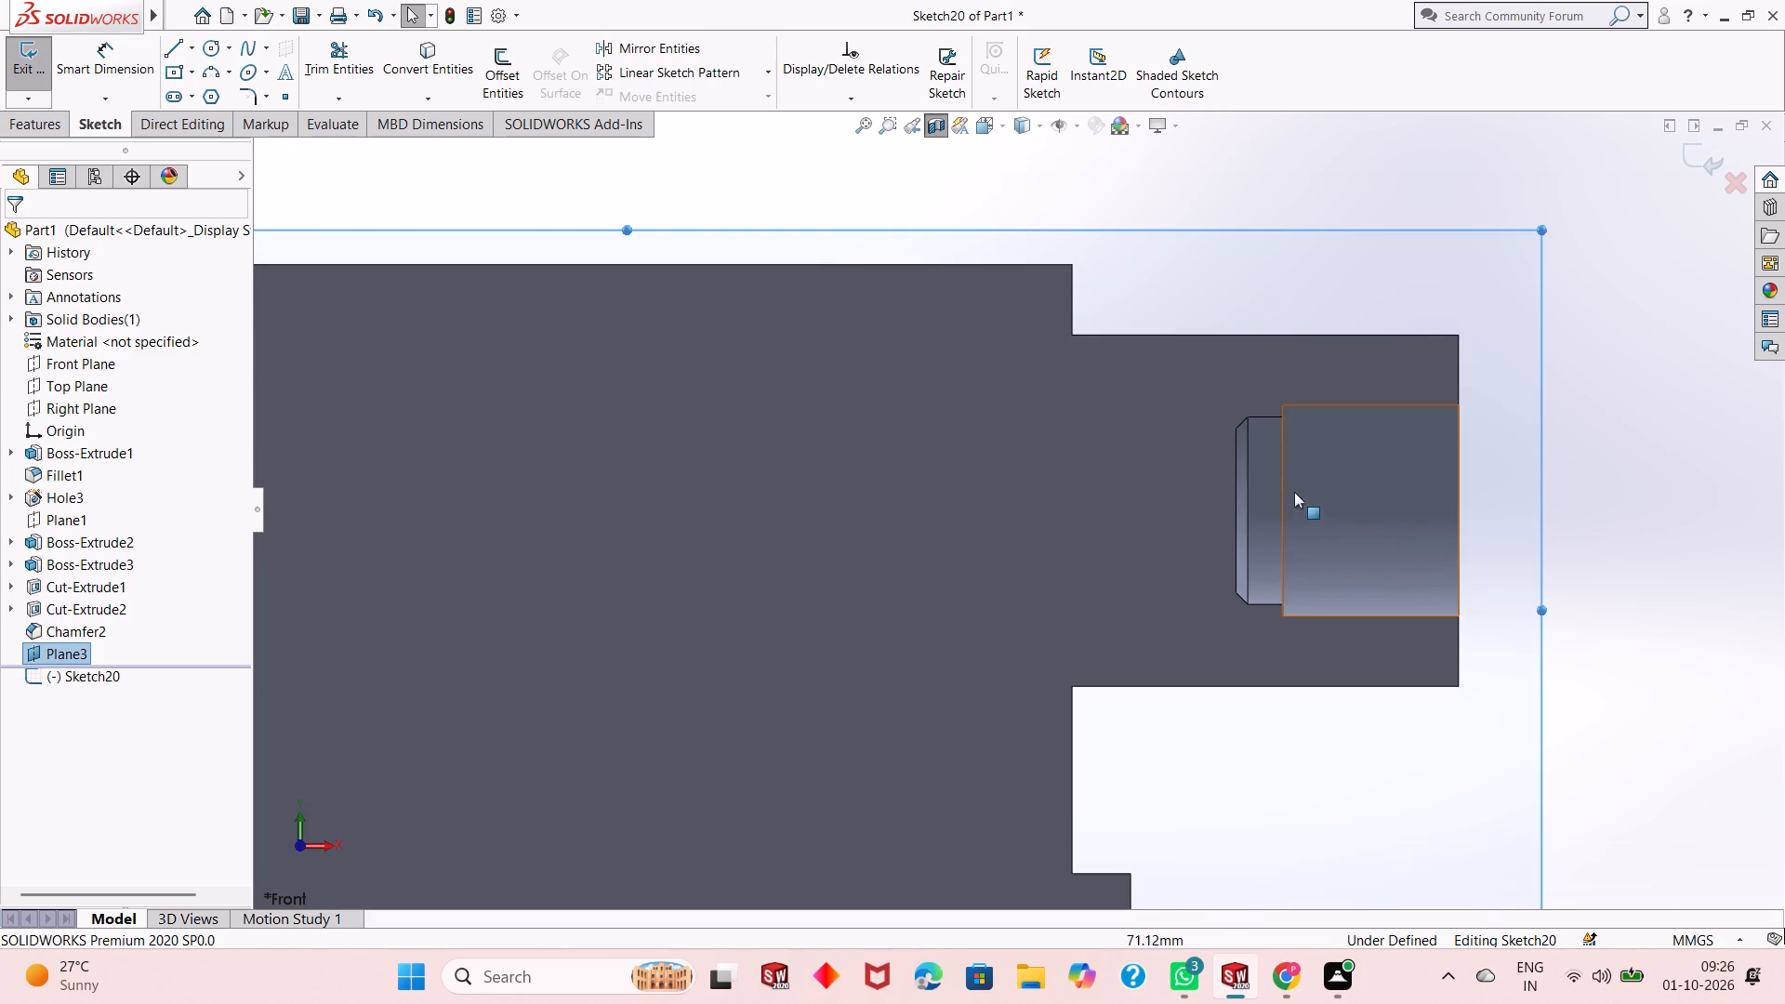
{"action": "scroll", "coordinate": [1182, 494], "scroll_direction": "down", "scroll_amount": 1}
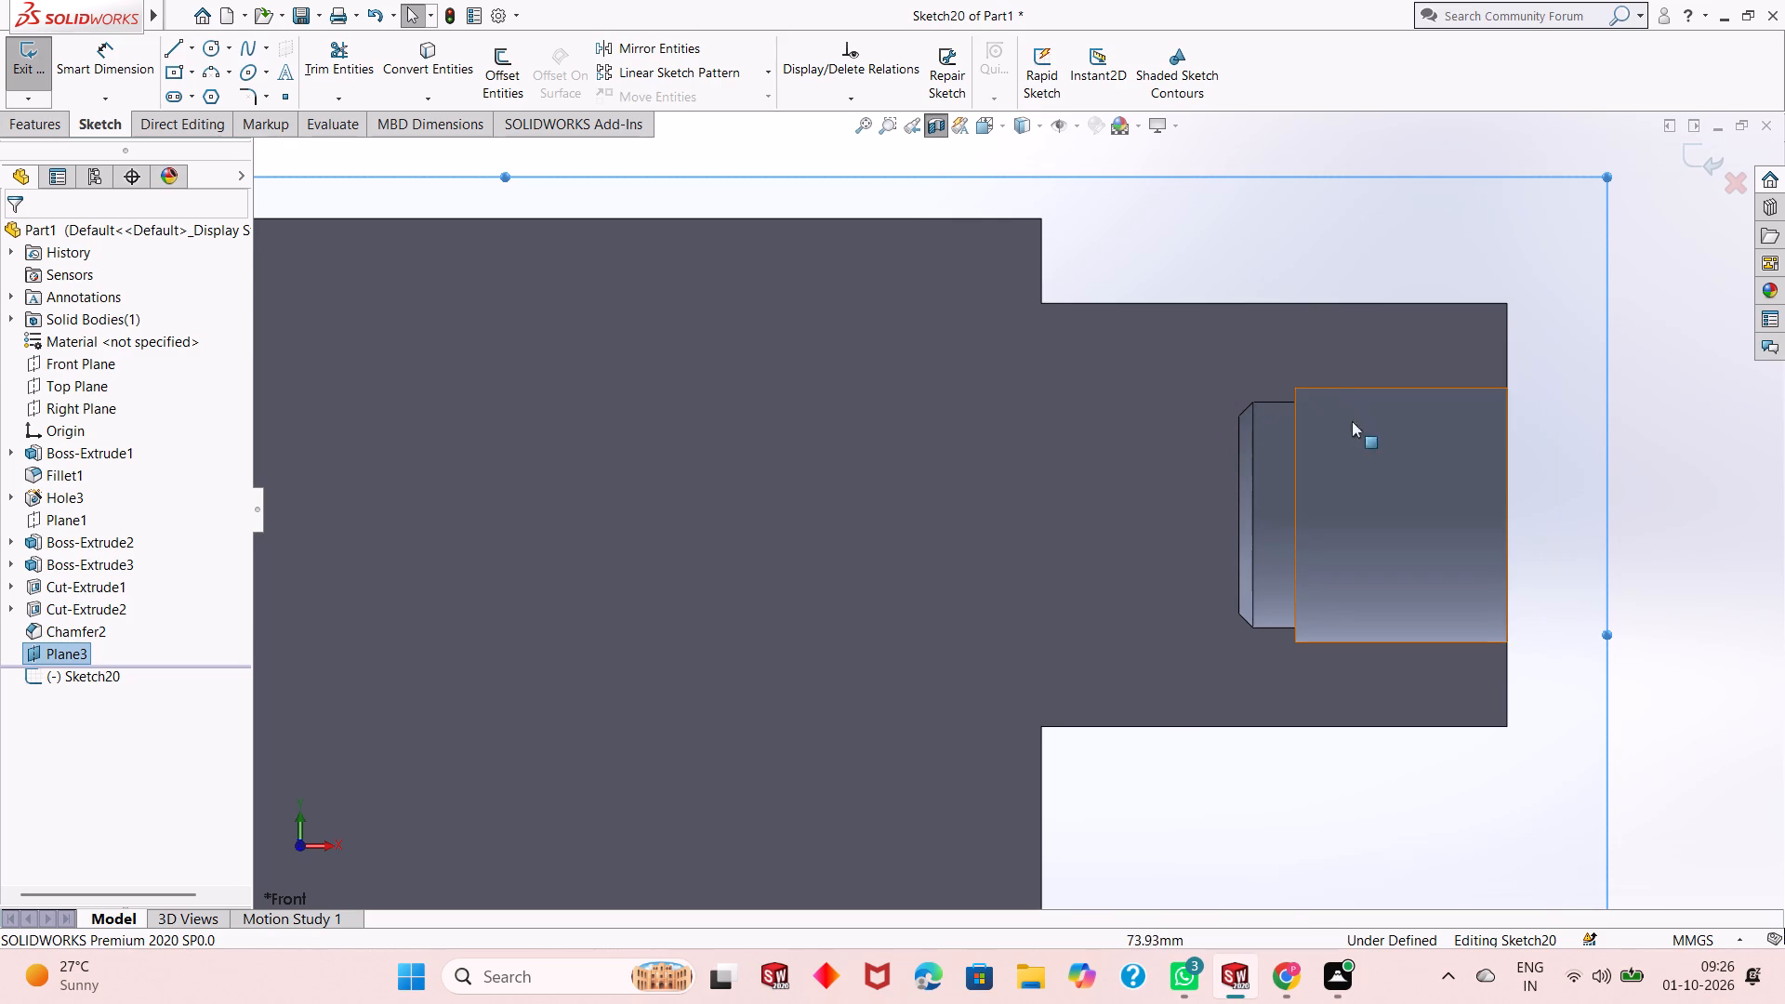
{"action": "scroll", "coordinate": [1260, 491], "scroll_direction": "down", "scroll_amount": 1}
{"action": "scroll", "coordinate": [1194, 520], "scroll_direction": "up", "scroll_amount": 2}
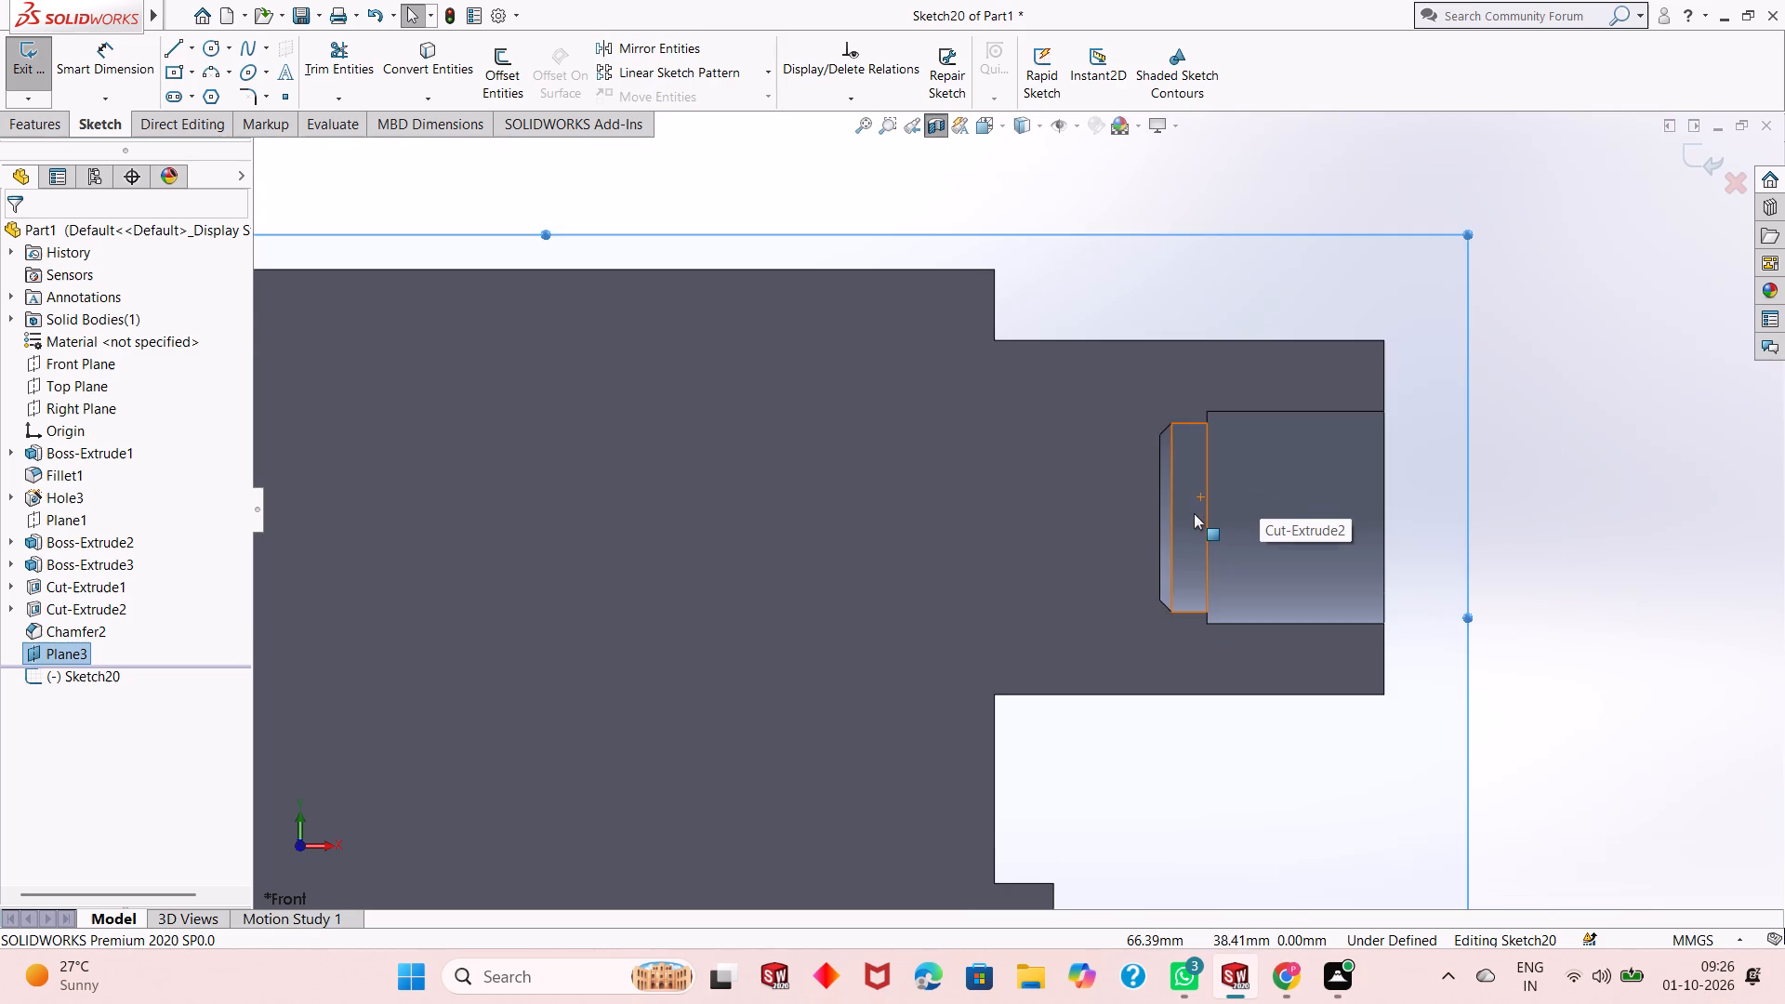
{"action": "scroll", "coordinate": [1194, 513], "scroll_direction": "up", "scroll_amount": 1}
{"action": "scroll", "coordinate": [683, 505], "scroll_direction": "up", "scroll_amount": 1}
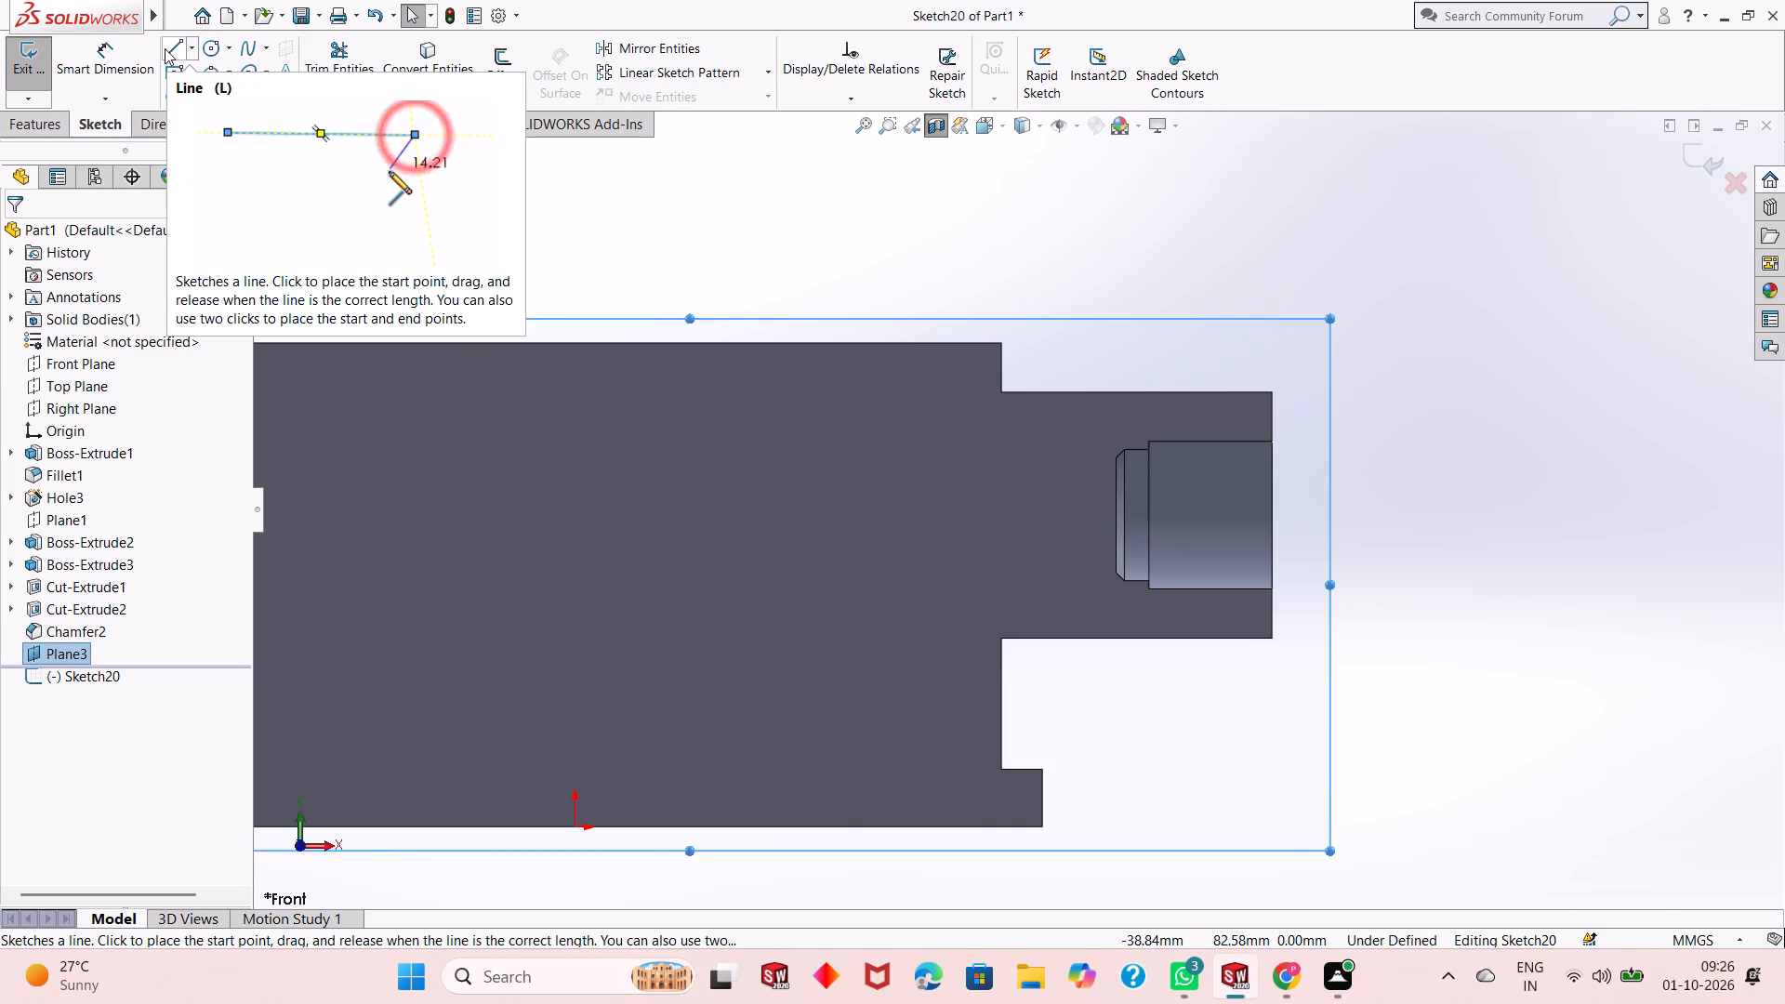
{"action": "left_click", "coordinate": [165, 48]}
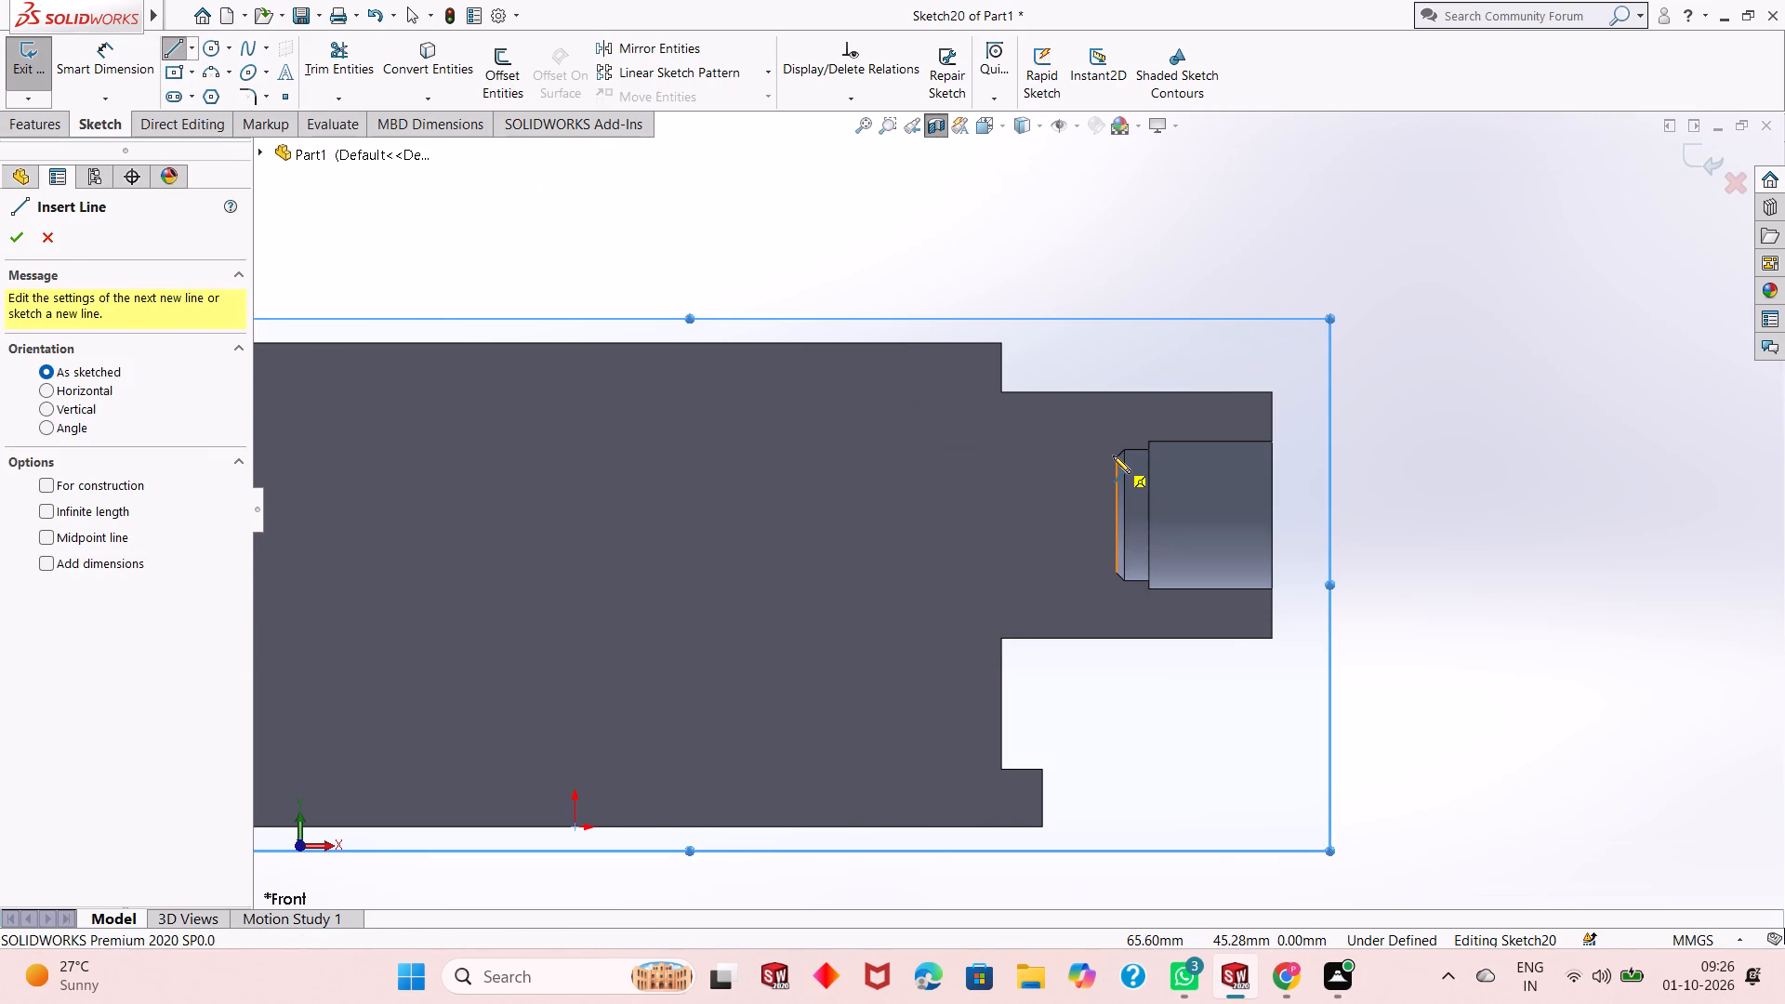
{"action": "left_click", "coordinate": [1115, 514]}
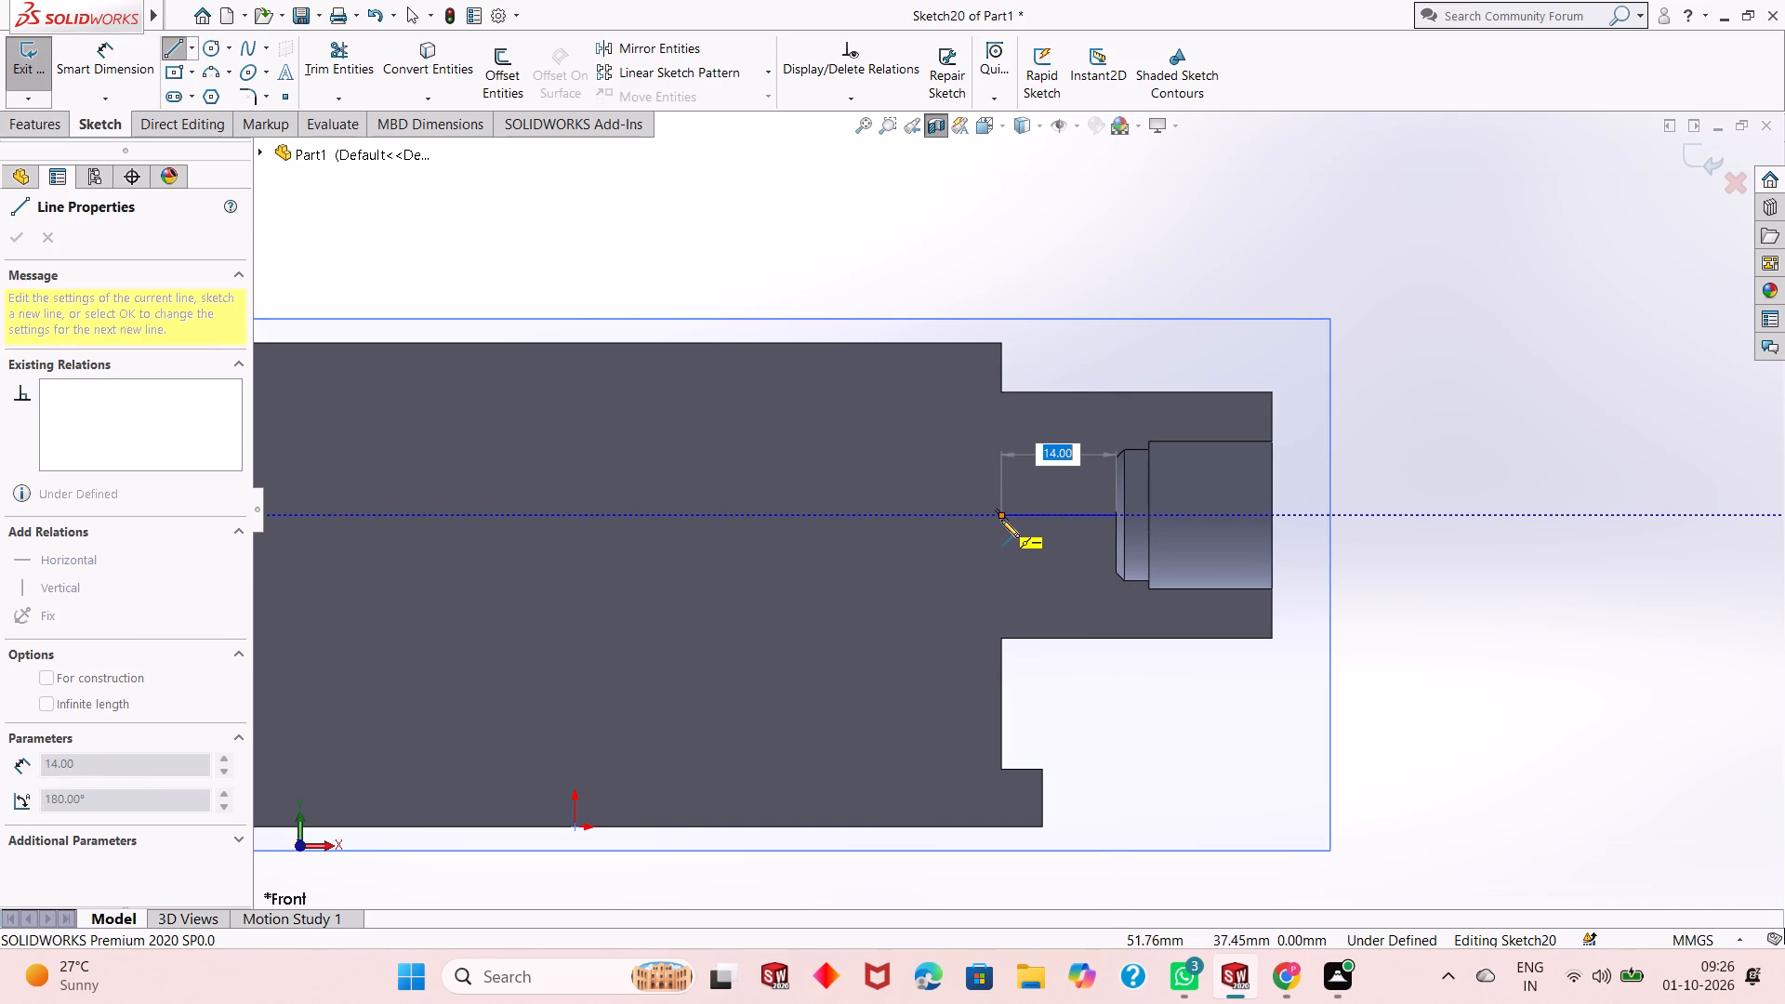
{"action": "left_click", "coordinate": [1002, 520]}
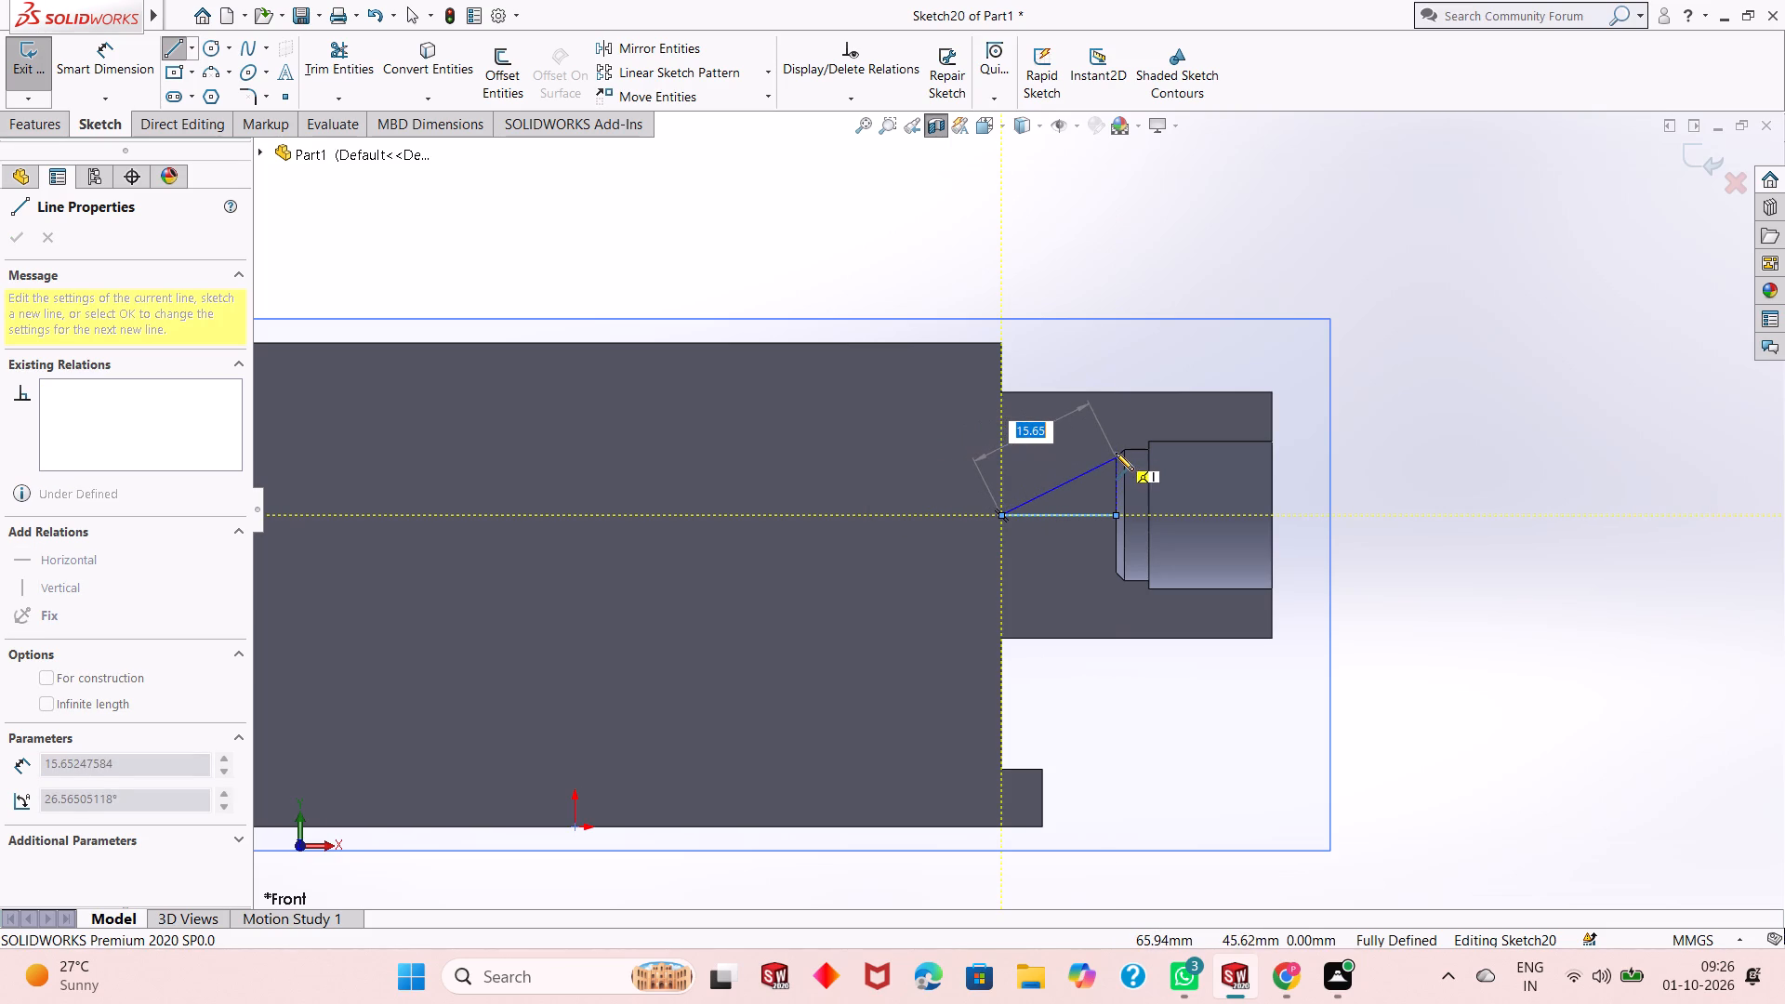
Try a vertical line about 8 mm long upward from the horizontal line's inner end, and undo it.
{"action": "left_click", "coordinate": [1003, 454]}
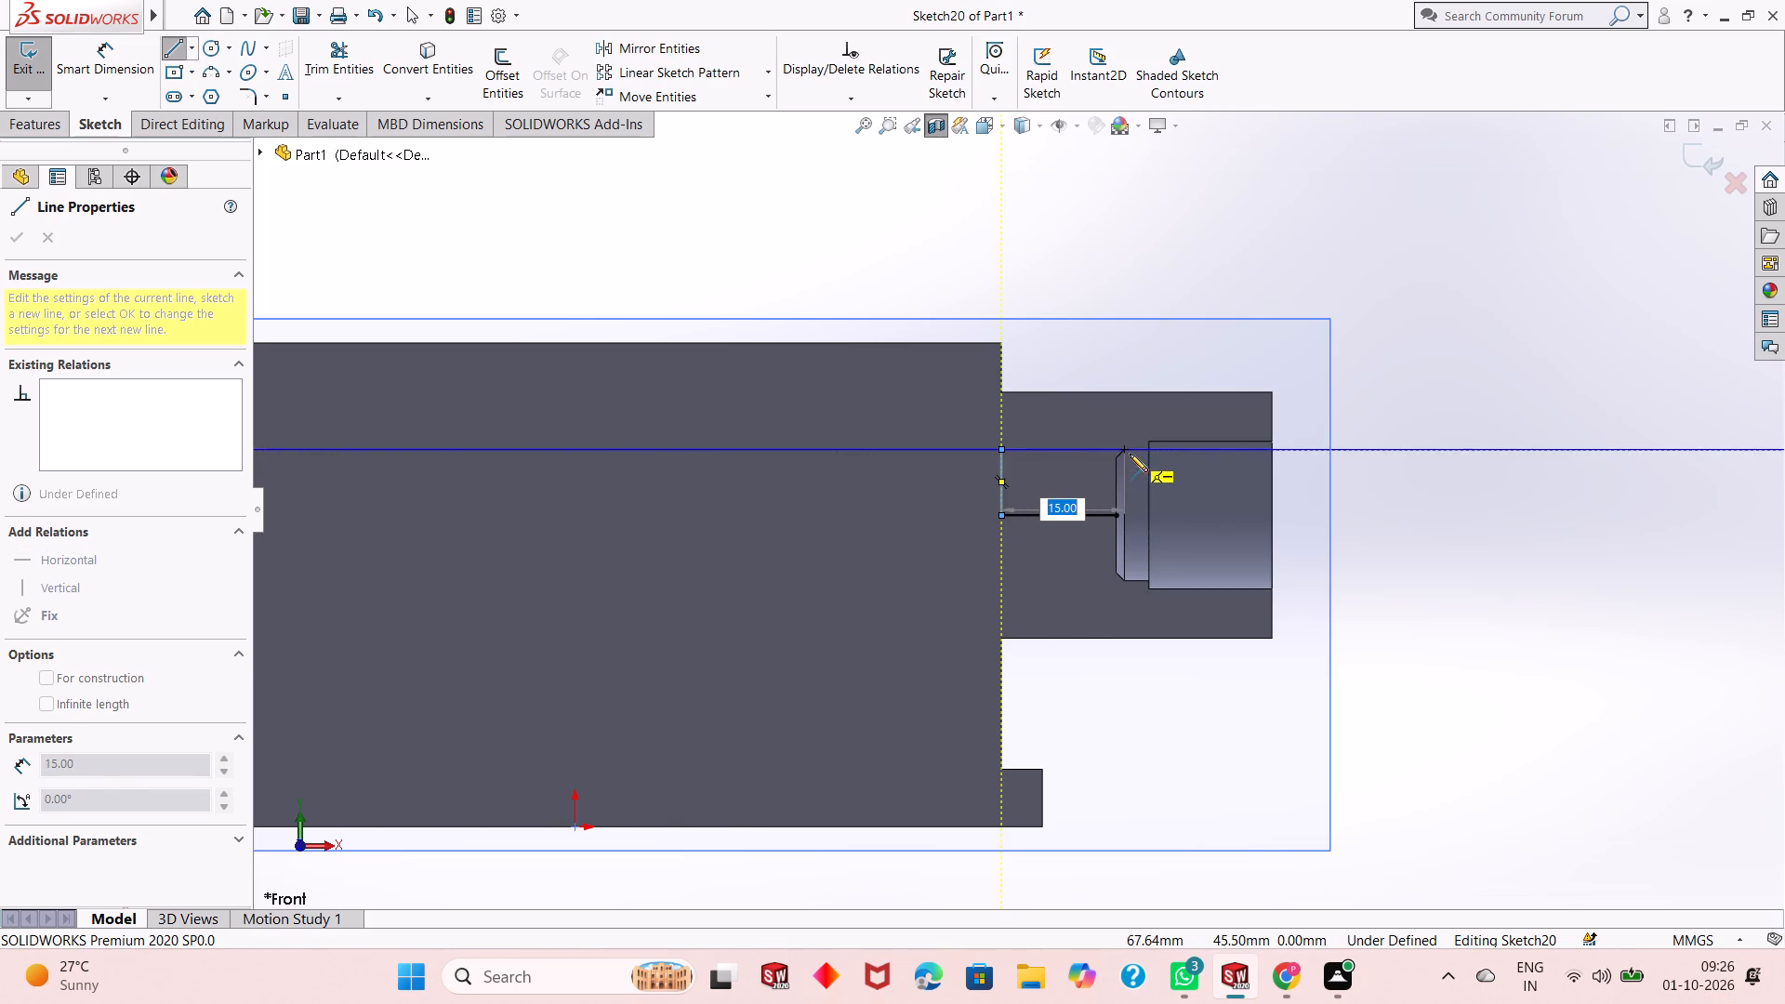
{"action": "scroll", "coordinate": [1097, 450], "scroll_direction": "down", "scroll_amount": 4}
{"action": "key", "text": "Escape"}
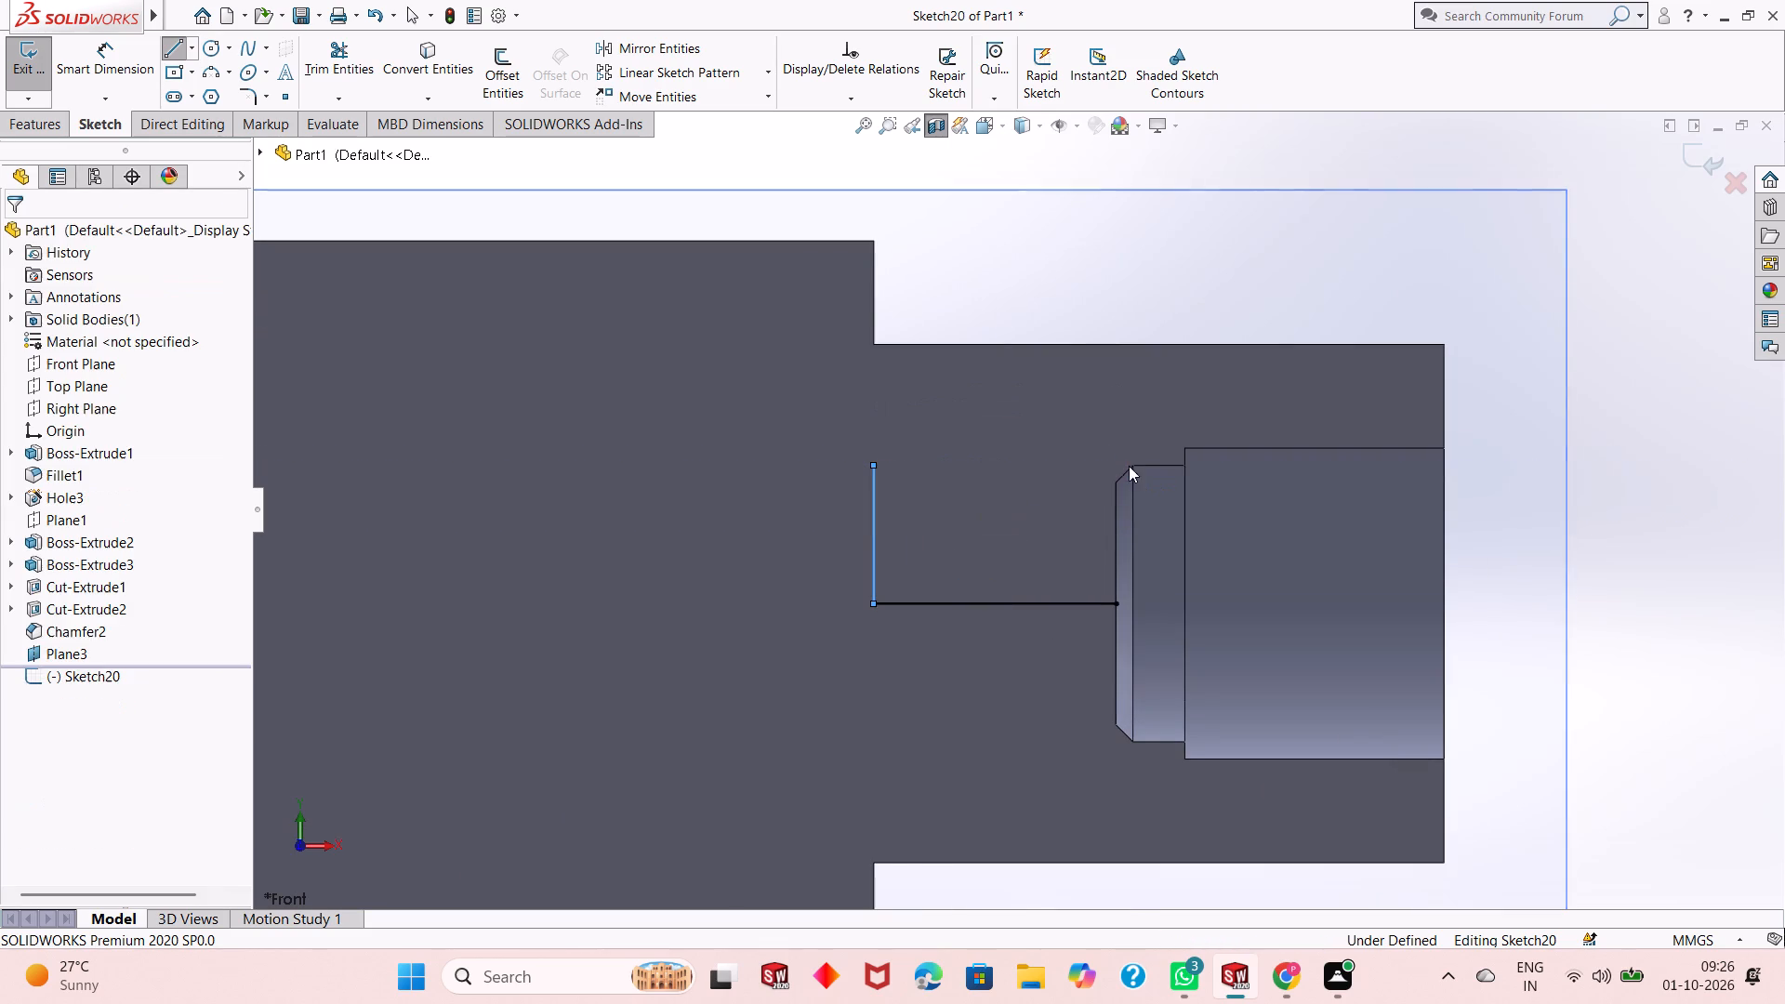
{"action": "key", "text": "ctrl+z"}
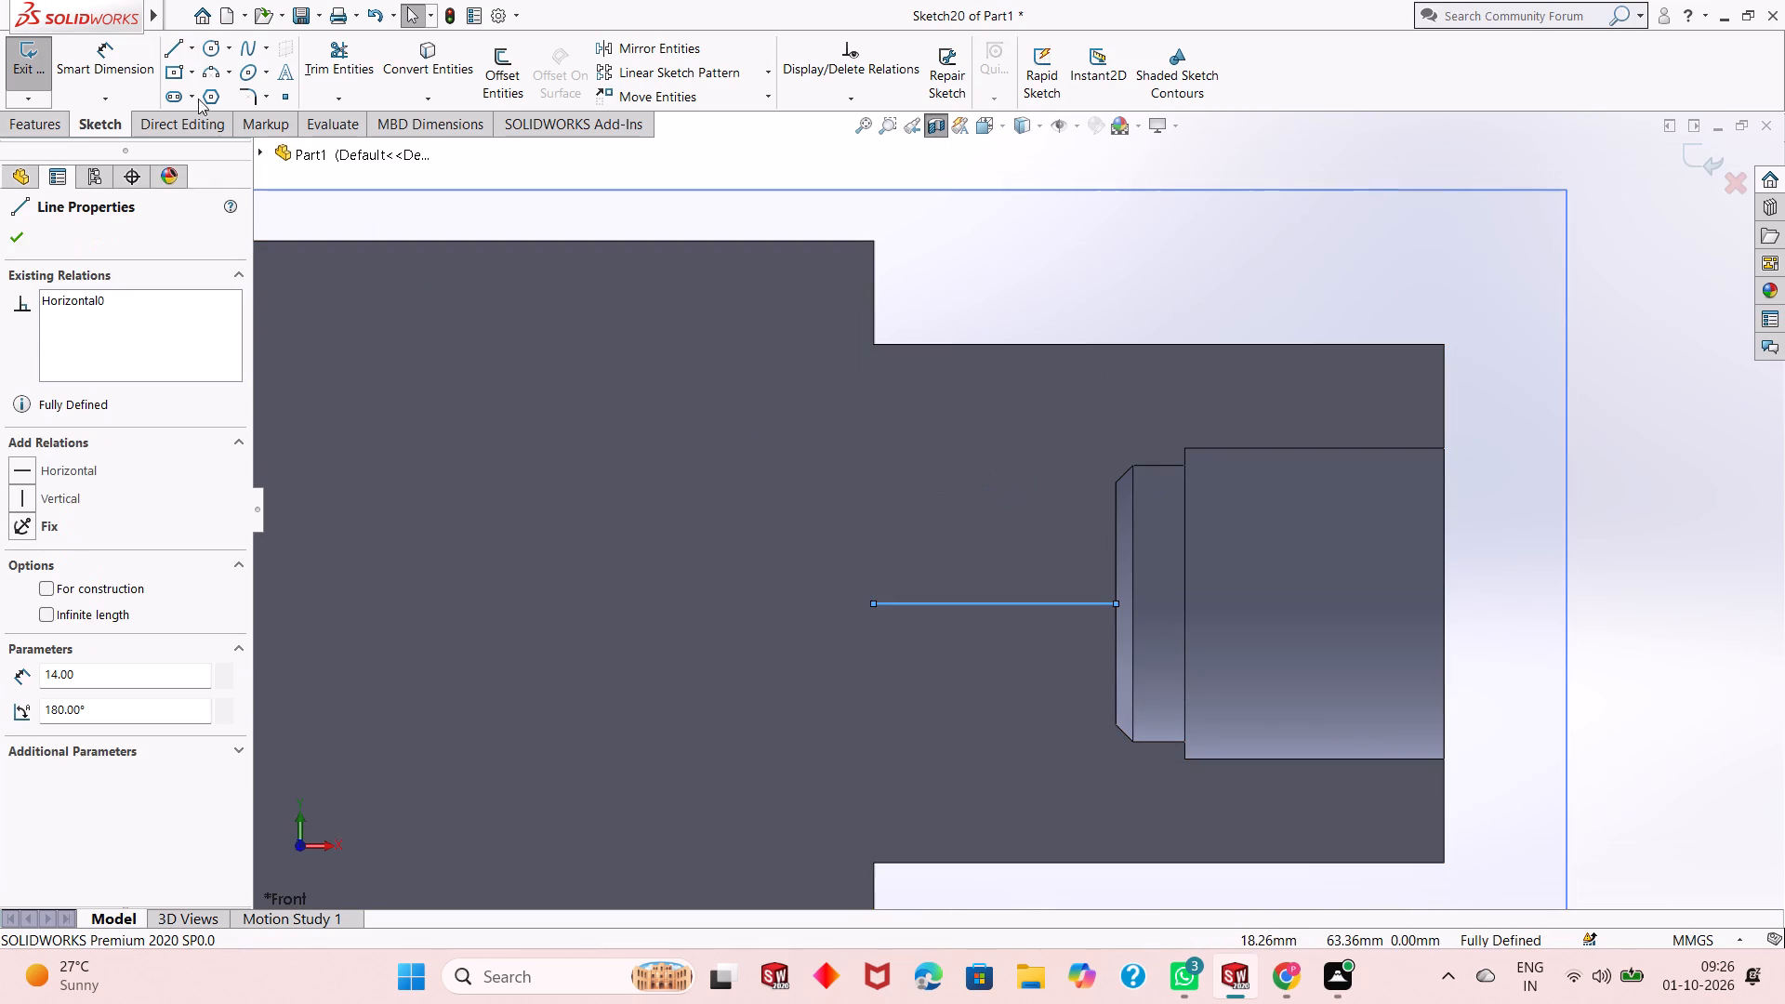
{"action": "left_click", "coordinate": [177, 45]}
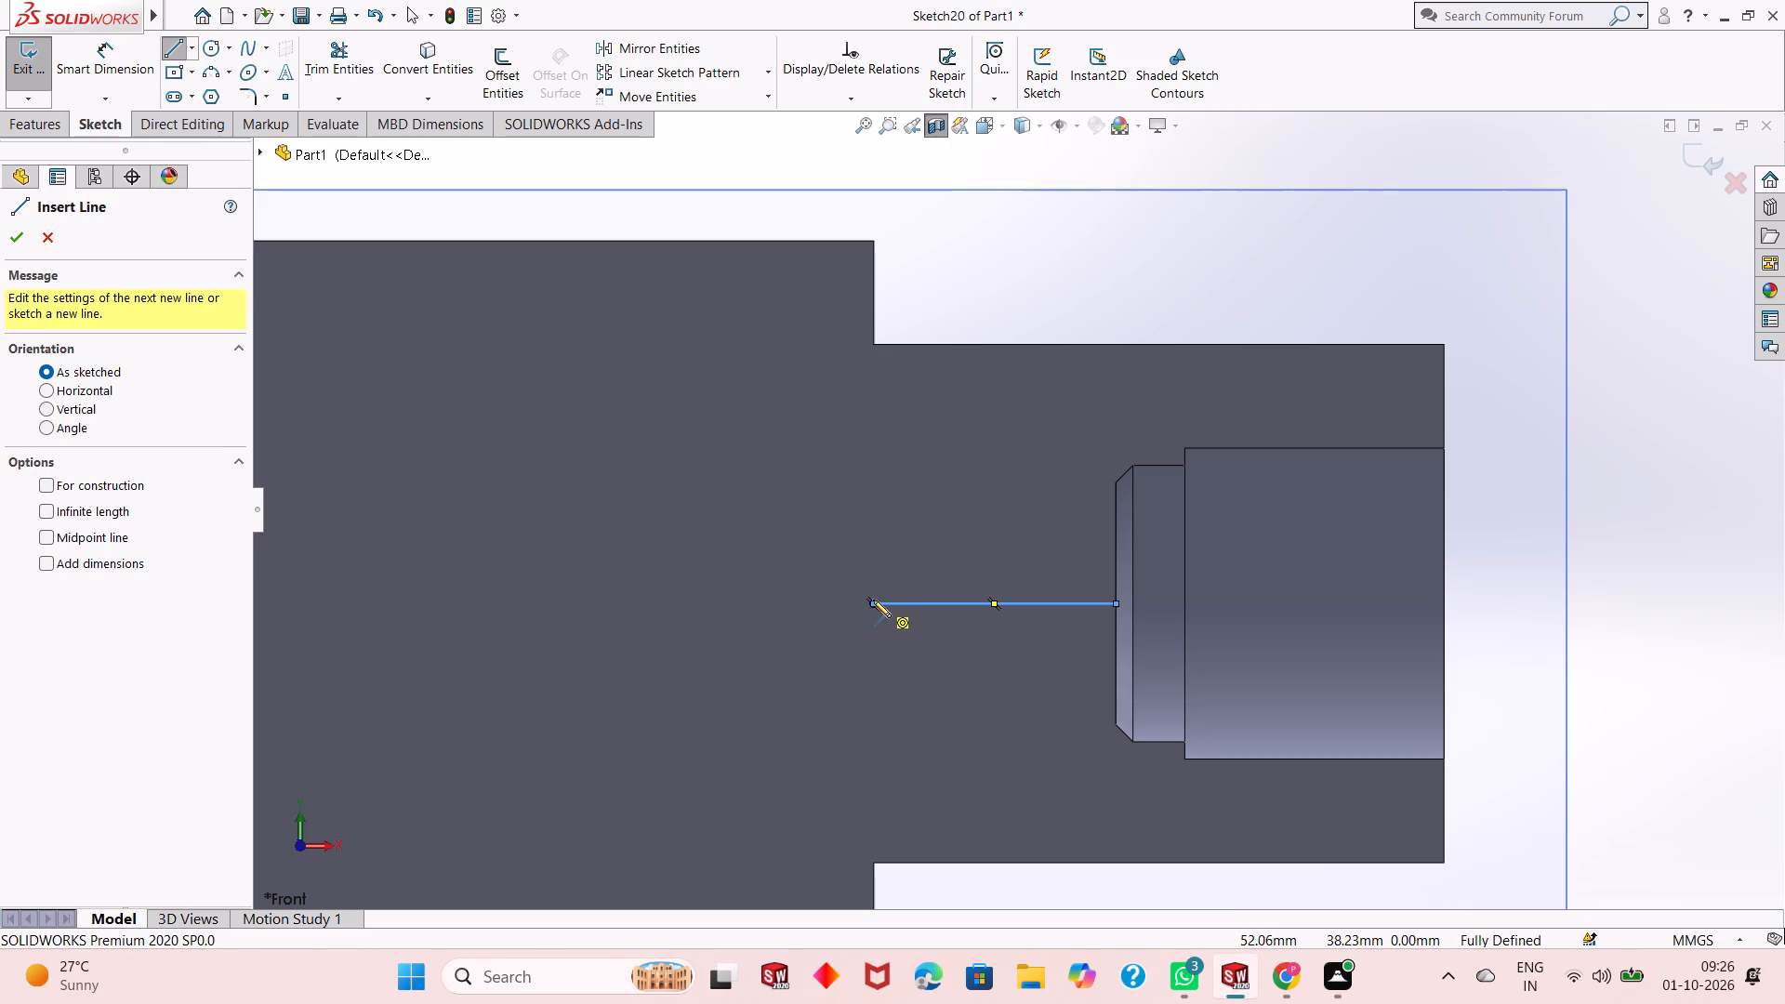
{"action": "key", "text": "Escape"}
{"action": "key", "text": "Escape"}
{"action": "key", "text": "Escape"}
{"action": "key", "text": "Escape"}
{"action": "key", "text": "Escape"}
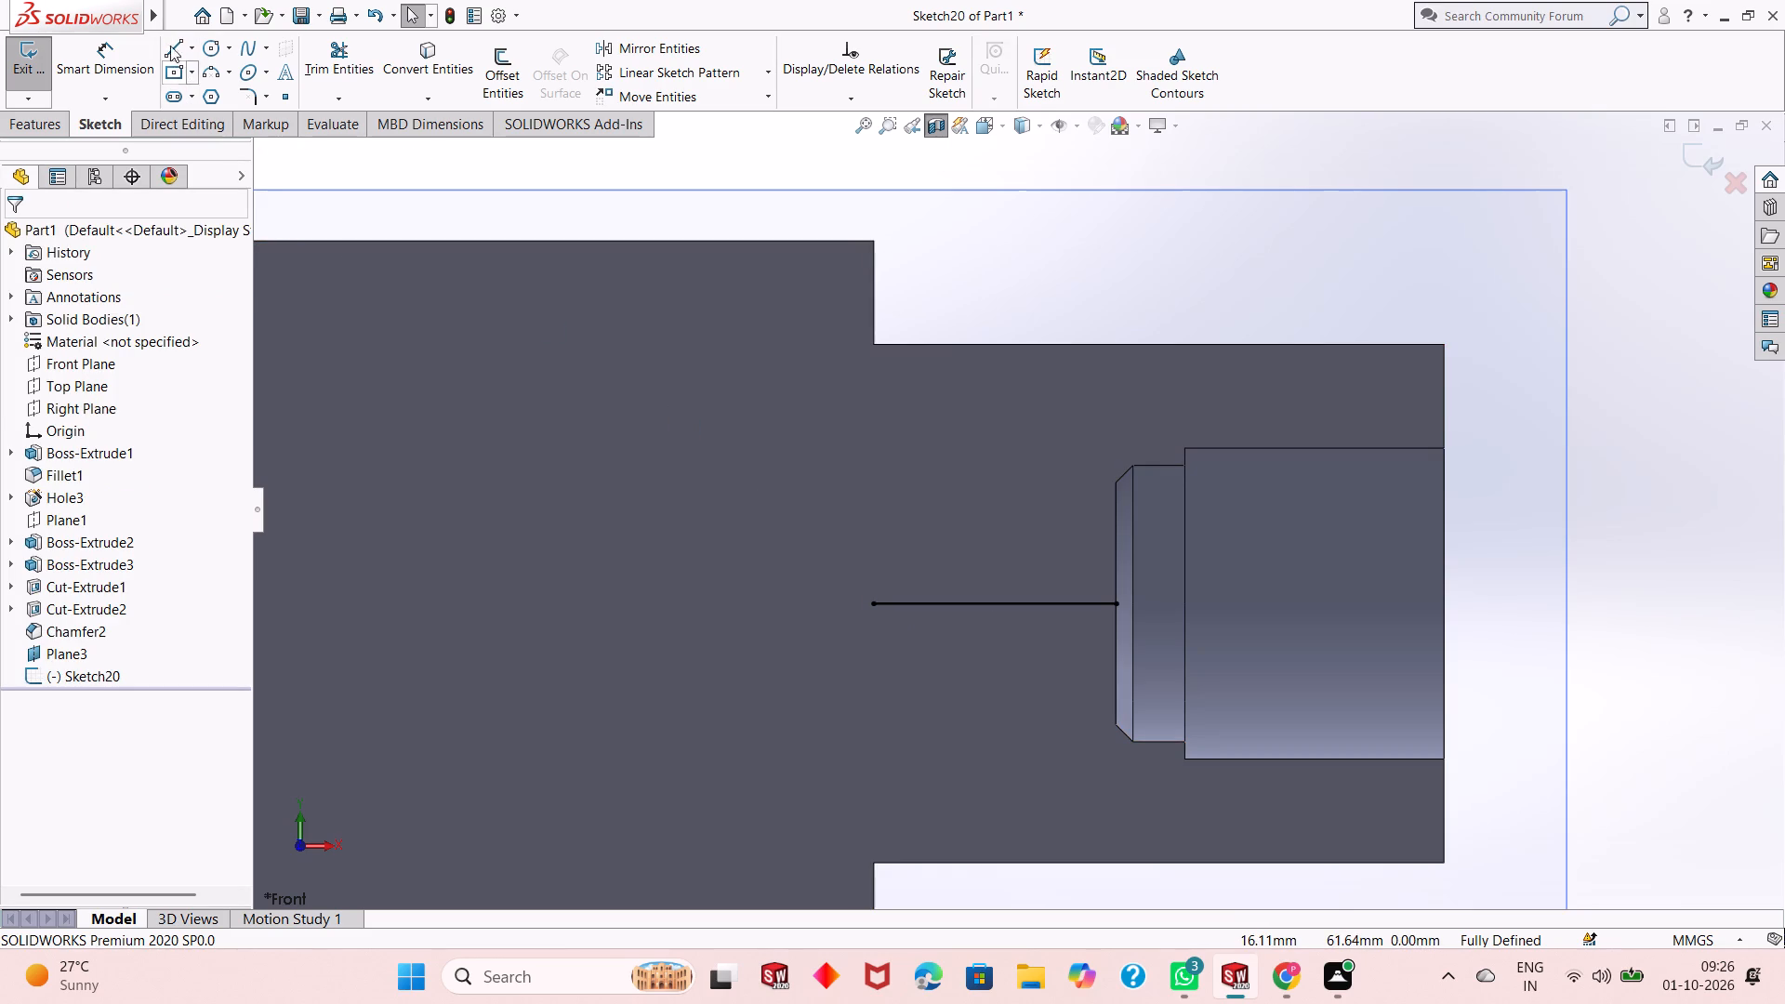
Sketch a 7 mm vertical line up from the 14 mm line's inner end, and a 14 mm horizontal line to the hole's chamfer corner.
{"action": "left_click", "coordinate": [171, 45]}
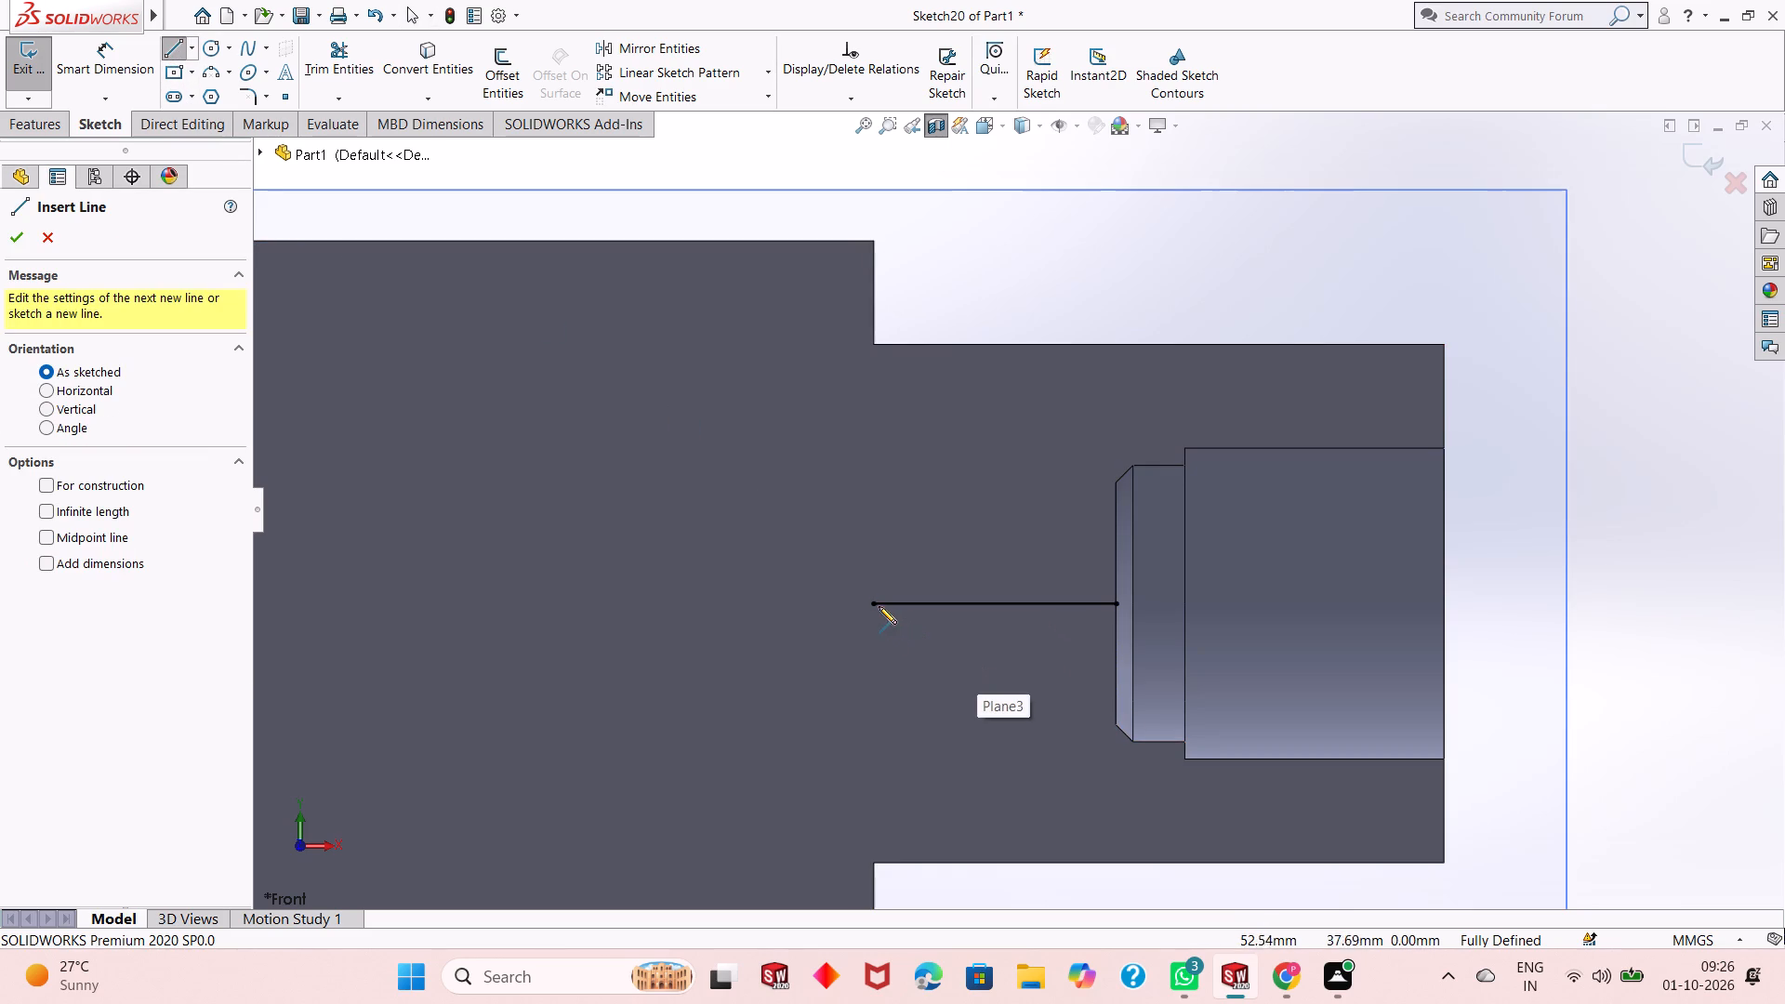
{"action": "left_click", "coordinate": [875, 602]}
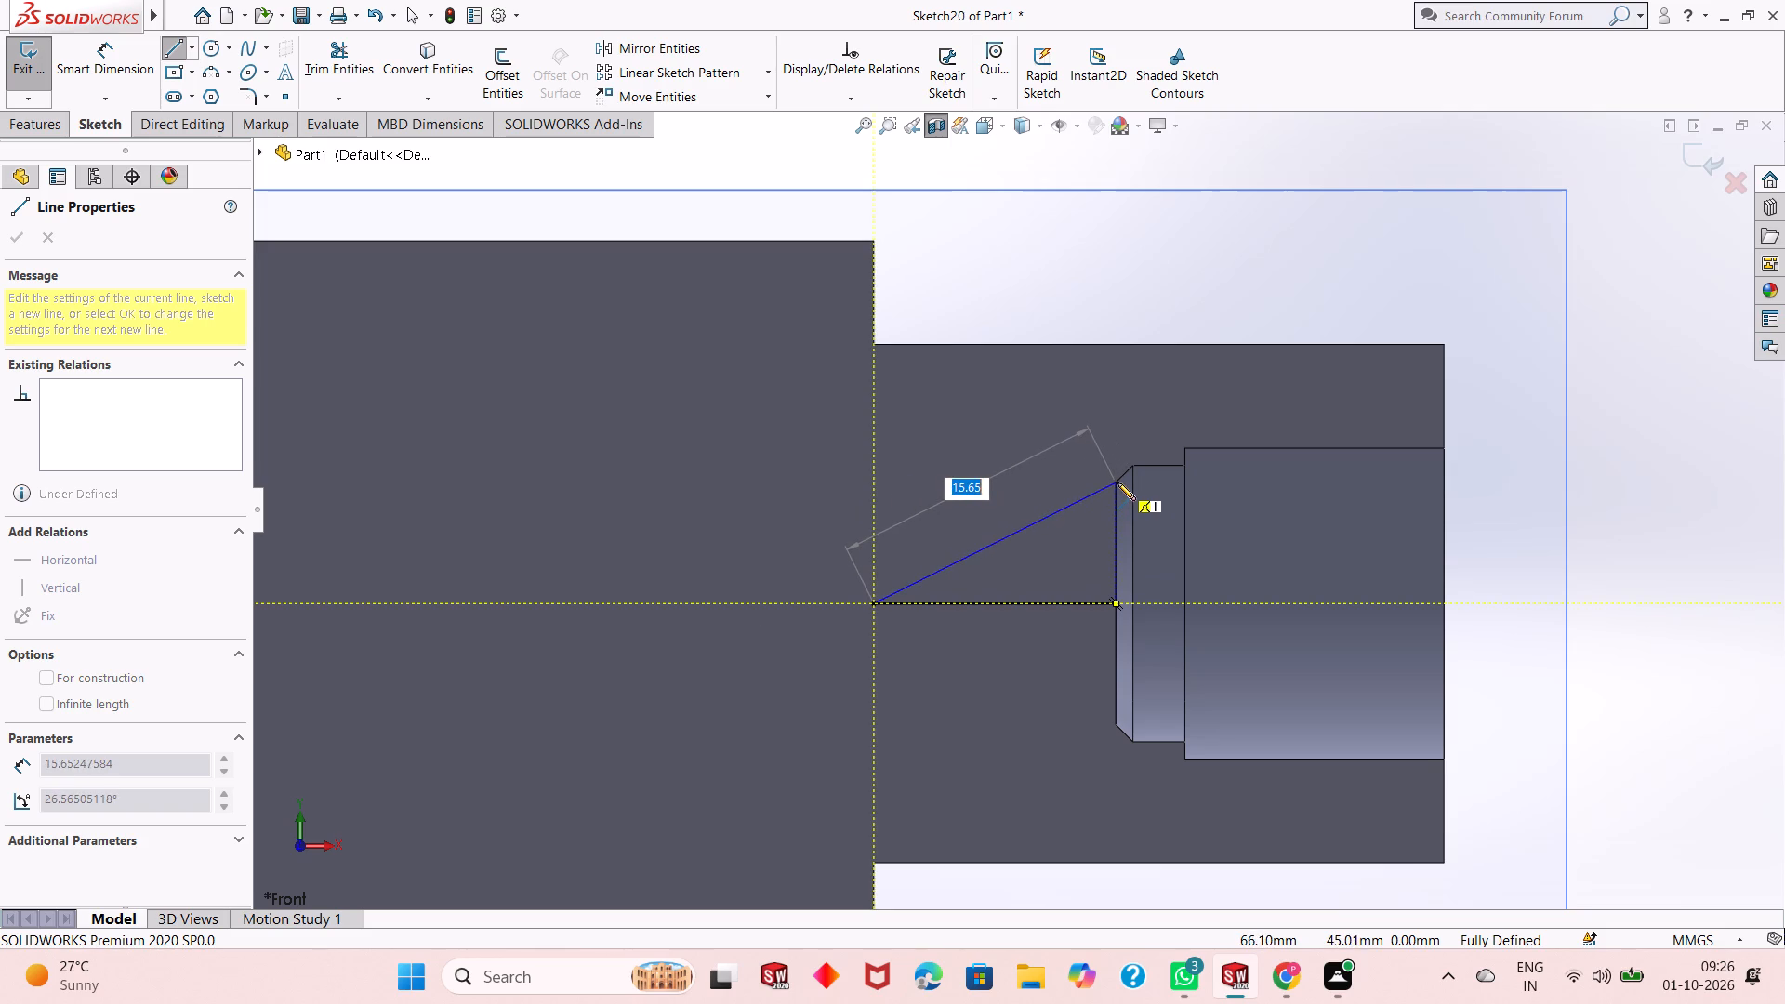
{"action": "left_click", "coordinate": [879, 487]}
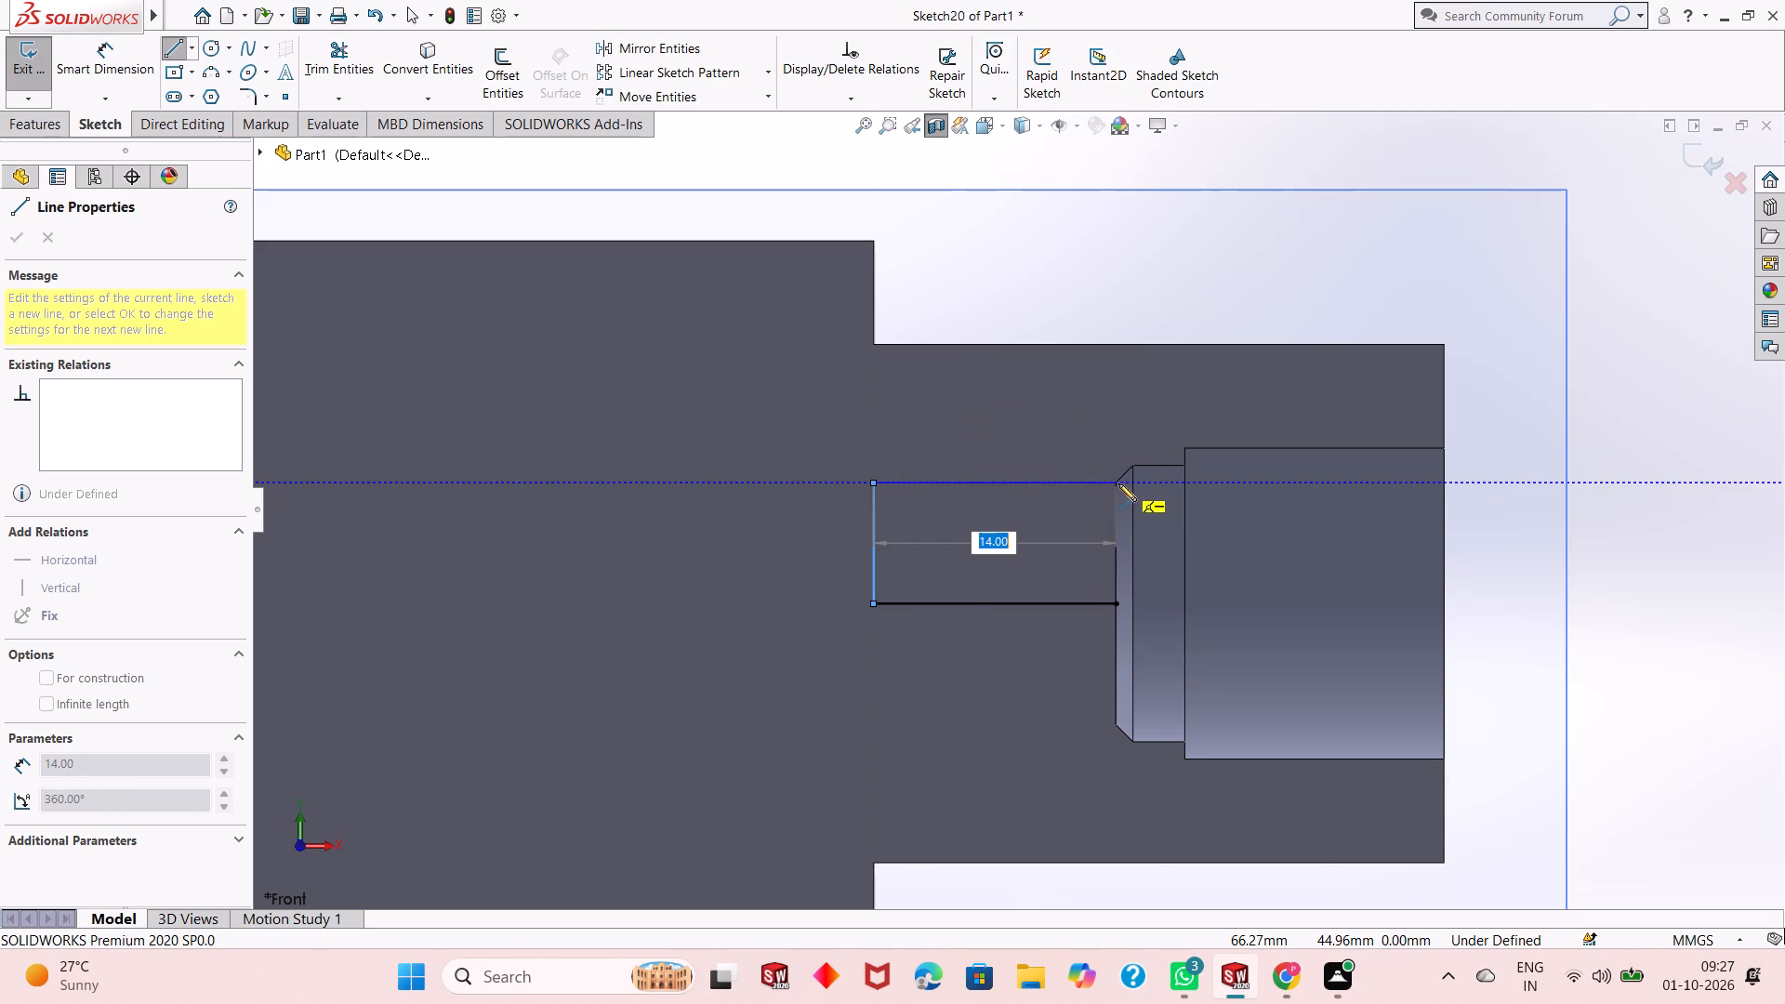
{"action": "left_click", "coordinate": [1112, 482]}
{"action": "key", "text": "Escape"}
{"action": "key", "text": "Escape"}
{"action": "key", "text": "Escape"}
{"action": "key", "text": "Escape"}
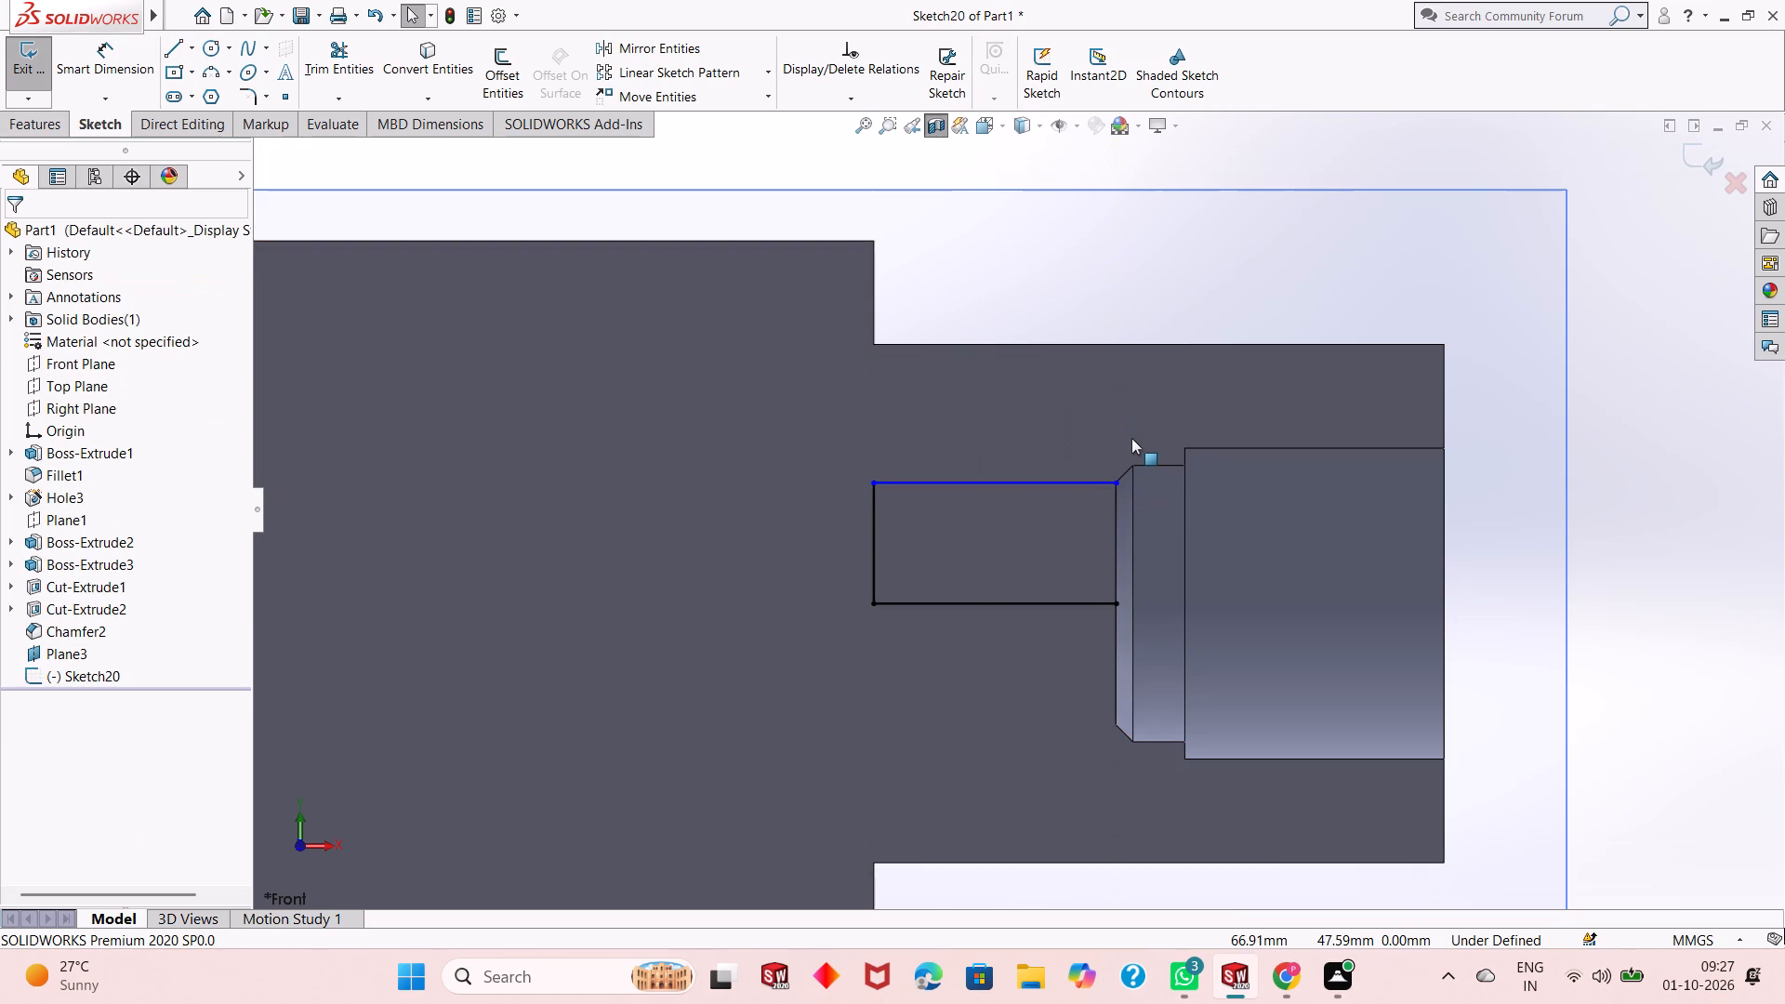
Examine how the upper horizontal line's endpoint meets the chamfer corner at the stepped hole's floor.
{"action": "scroll", "coordinate": [1108, 496], "scroll_direction": "down", "scroll_amount": 14}
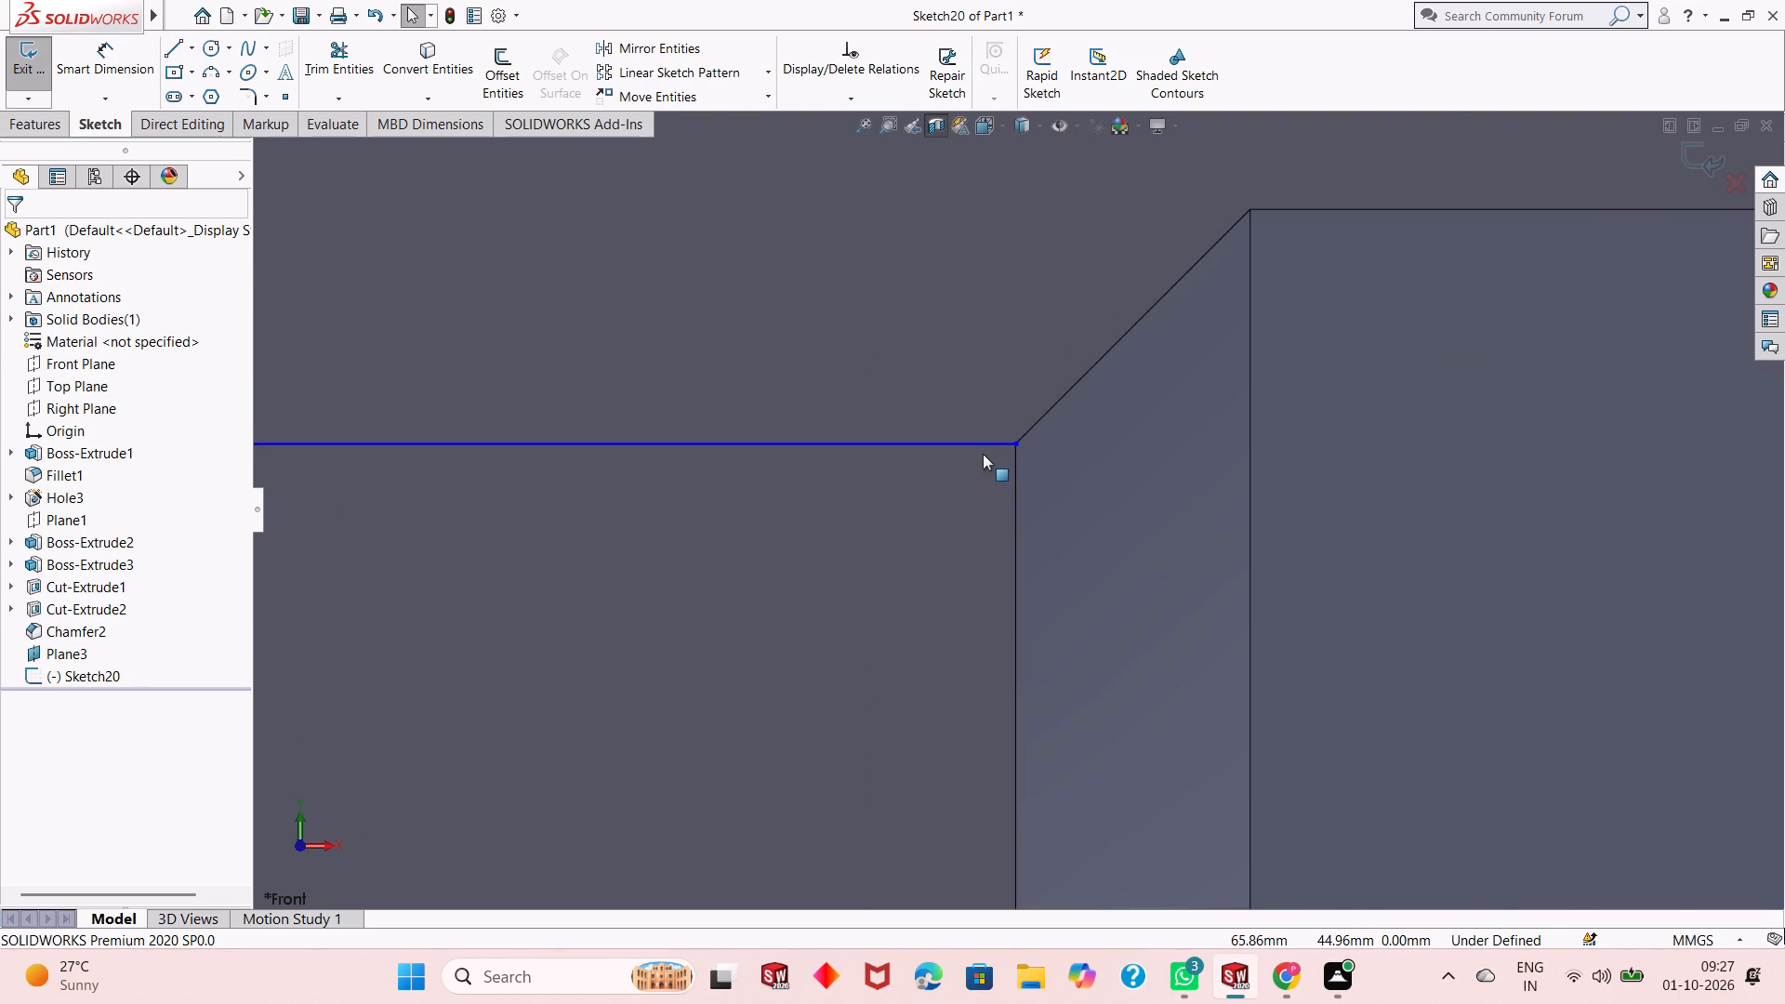
{"action": "scroll", "coordinate": [982, 455], "scroll_direction": "down", "scroll_amount": 4}
{"action": "scroll", "coordinate": [1069, 463], "scroll_direction": "down", "scroll_amount": 15}
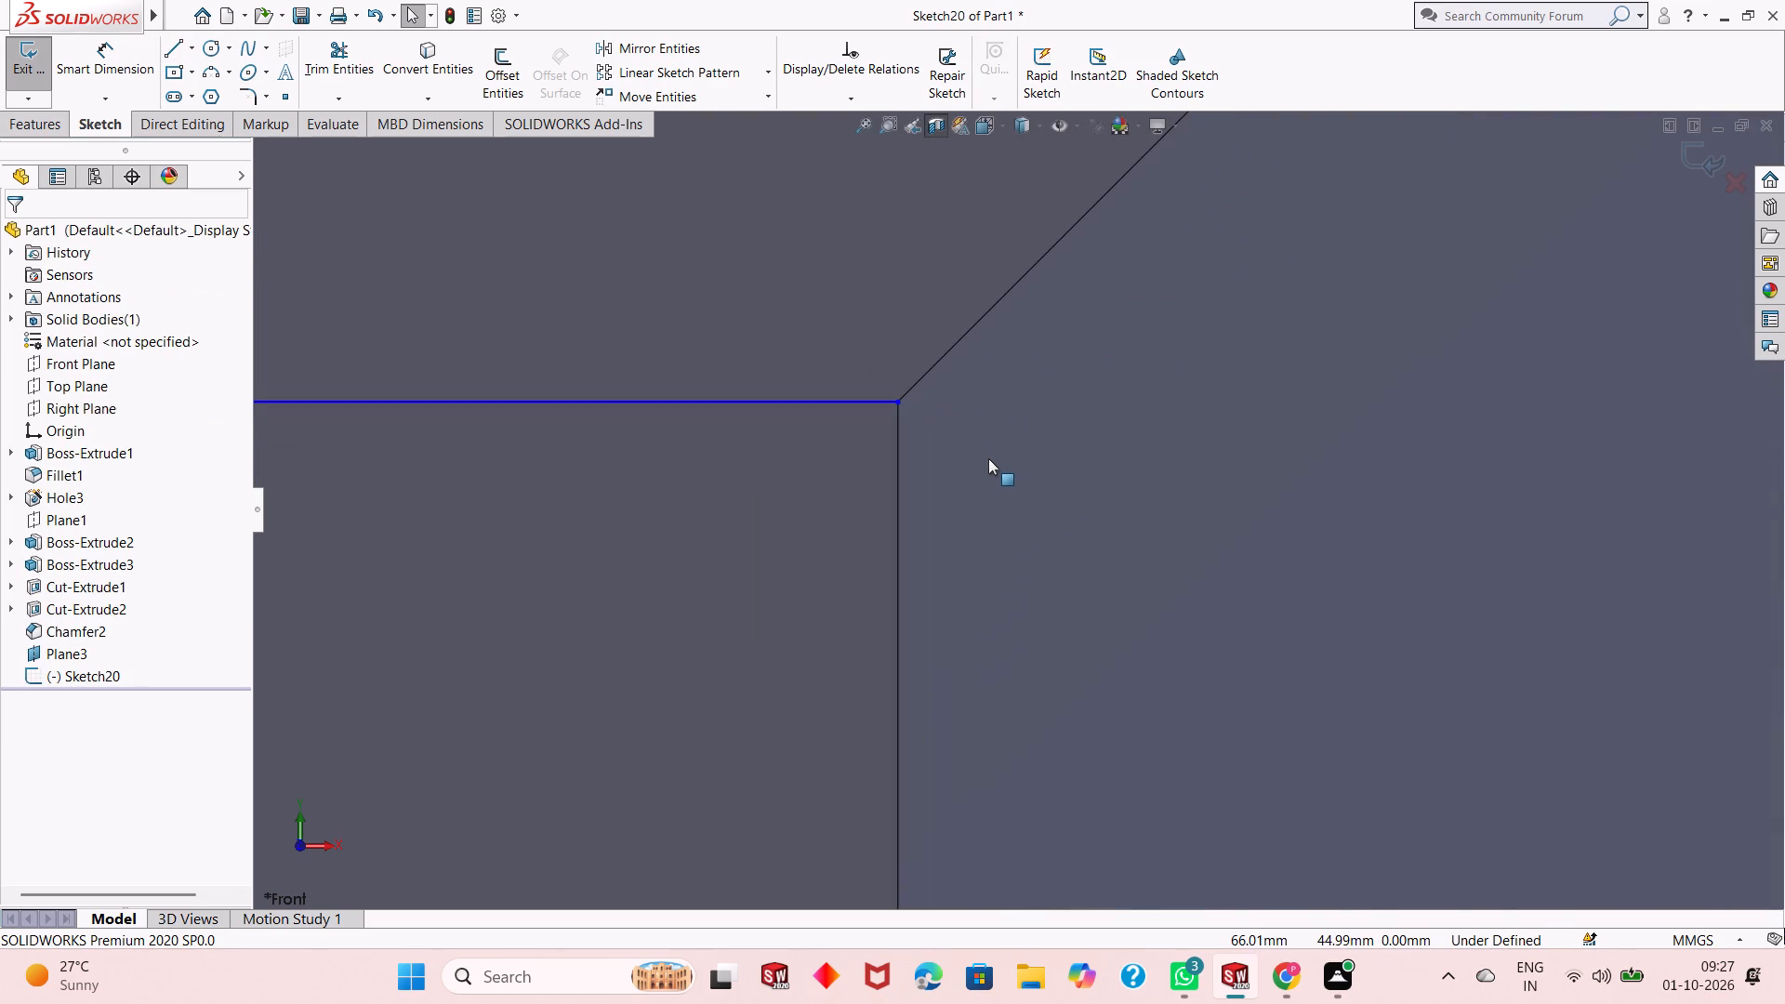
{"action": "scroll", "coordinate": [988, 458], "scroll_direction": "up", "scroll_amount": 20}
{"action": "scroll", "coordinate": [988, 458], "scroll_direction": "up", "scroll_amount": 9}
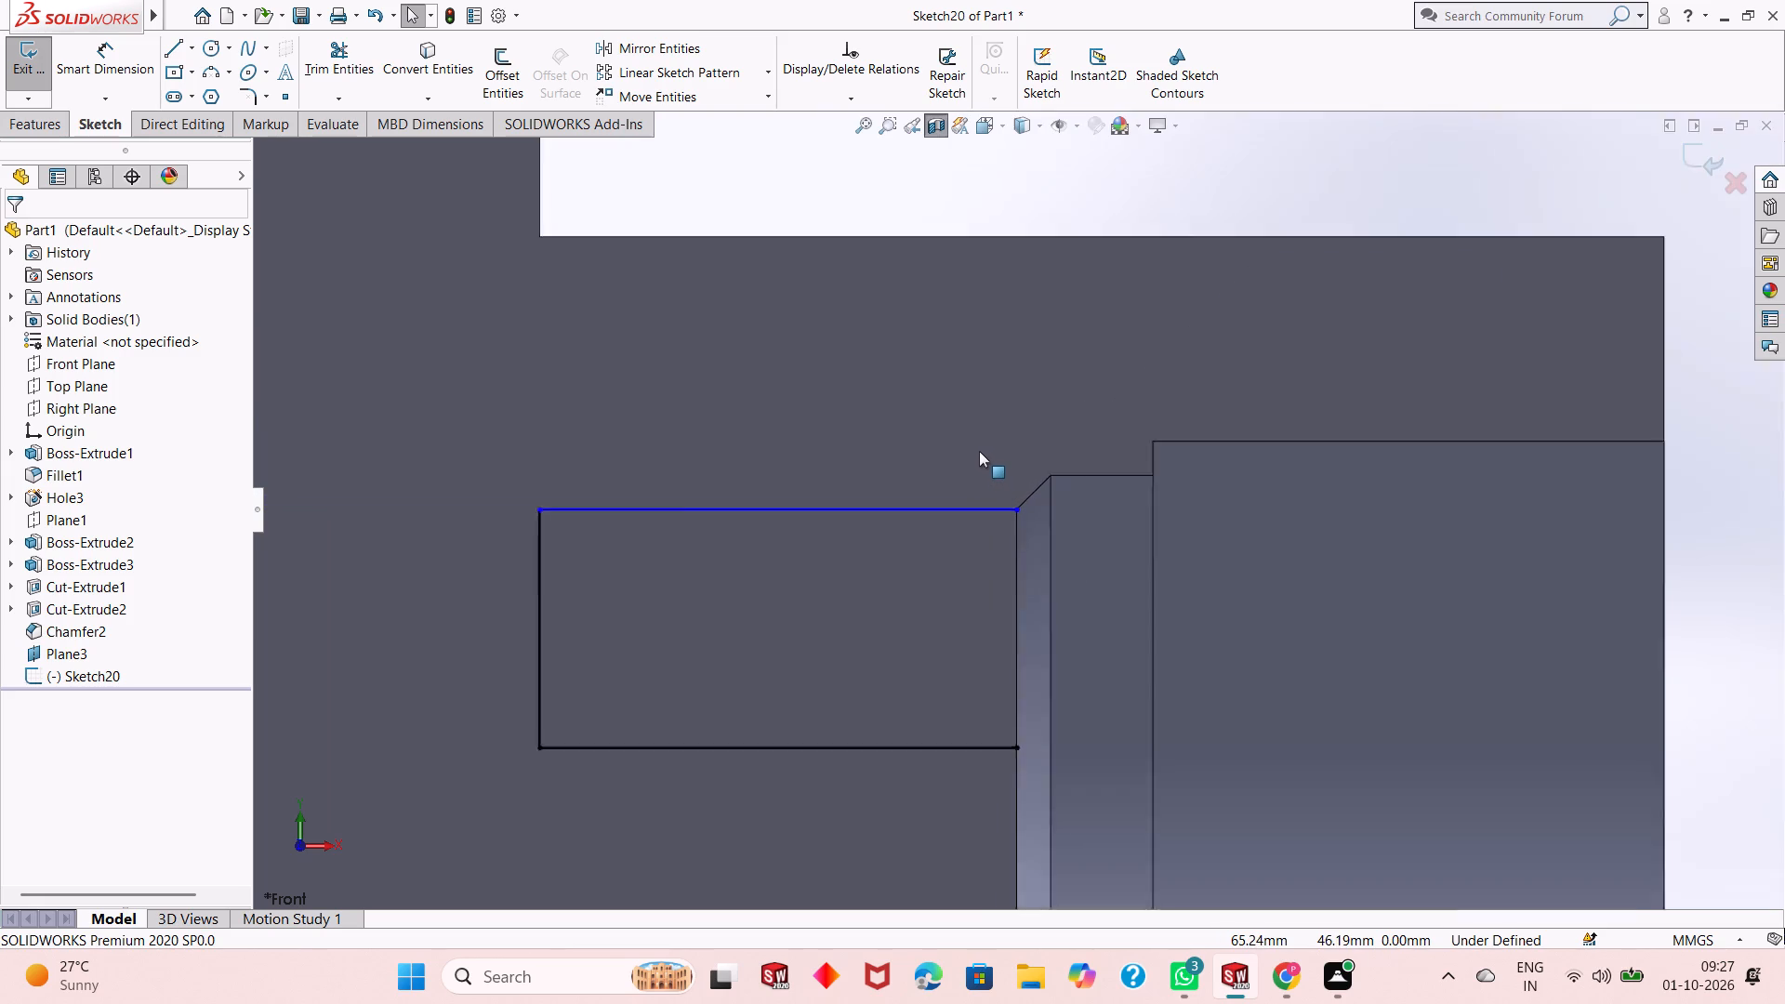
{"action": "scroll", "coordinate": [979, 451], "scroll_direction": "up", "scroll_amount": 6}
{"action": "scroll", "coordinate": [919, 535], "scroll_direction": "up", "scroll_amount": 1}
{"action": "scroll", "coordinate": [897, 615], "scroll_direction": "down", "scroll_amount": 2}
{"action": "scroll", "coordinate": [899, 615], "scroll_direction": "up", "scroll_amount": 2}
{"action": "scroll", "coordinate": [1058, 529], "scroll_direction": "down", "scroll_amount": 2}
{"action": "scroll", "coordinate": [1012, 523], "scroll_direction": "up", "scroll_amount": 1}
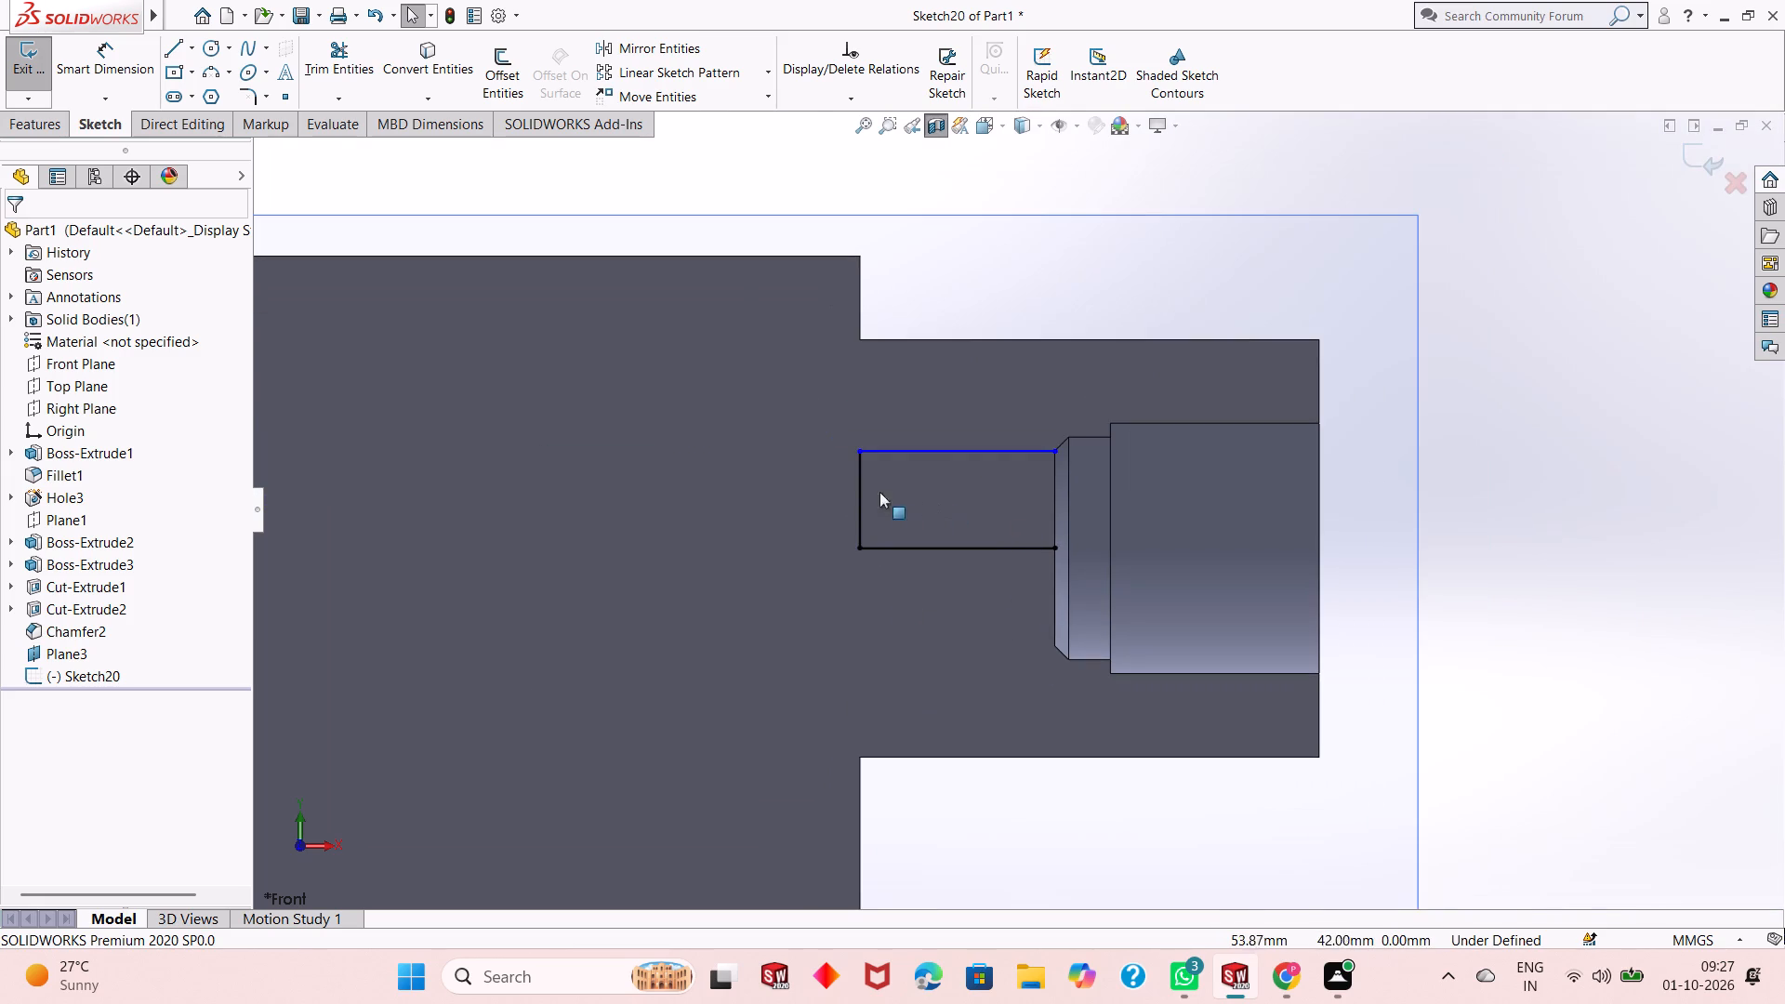
Dimension the vertical line at the profile's inner end as 7 mm.
{"action": "left_click", "coordinate": [106, 62]}
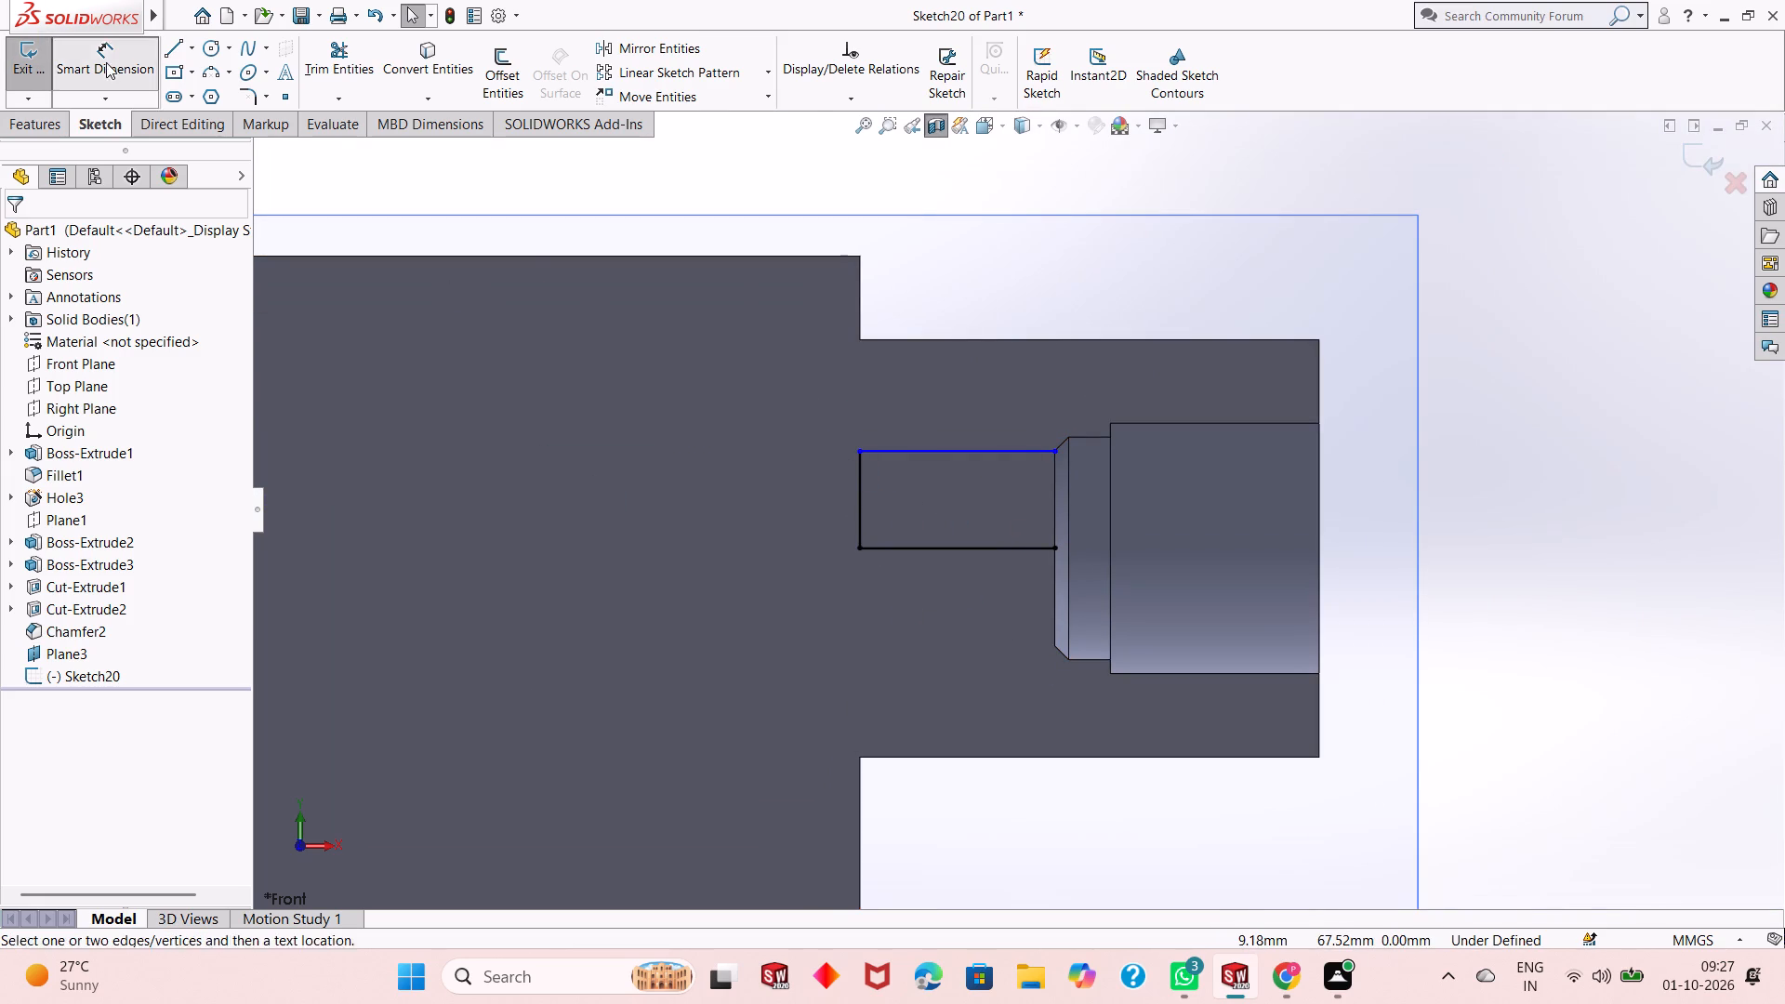
{"action": "left_click", "coordinate": [956, 450]}
{"action": "key", "text": "Escape"}
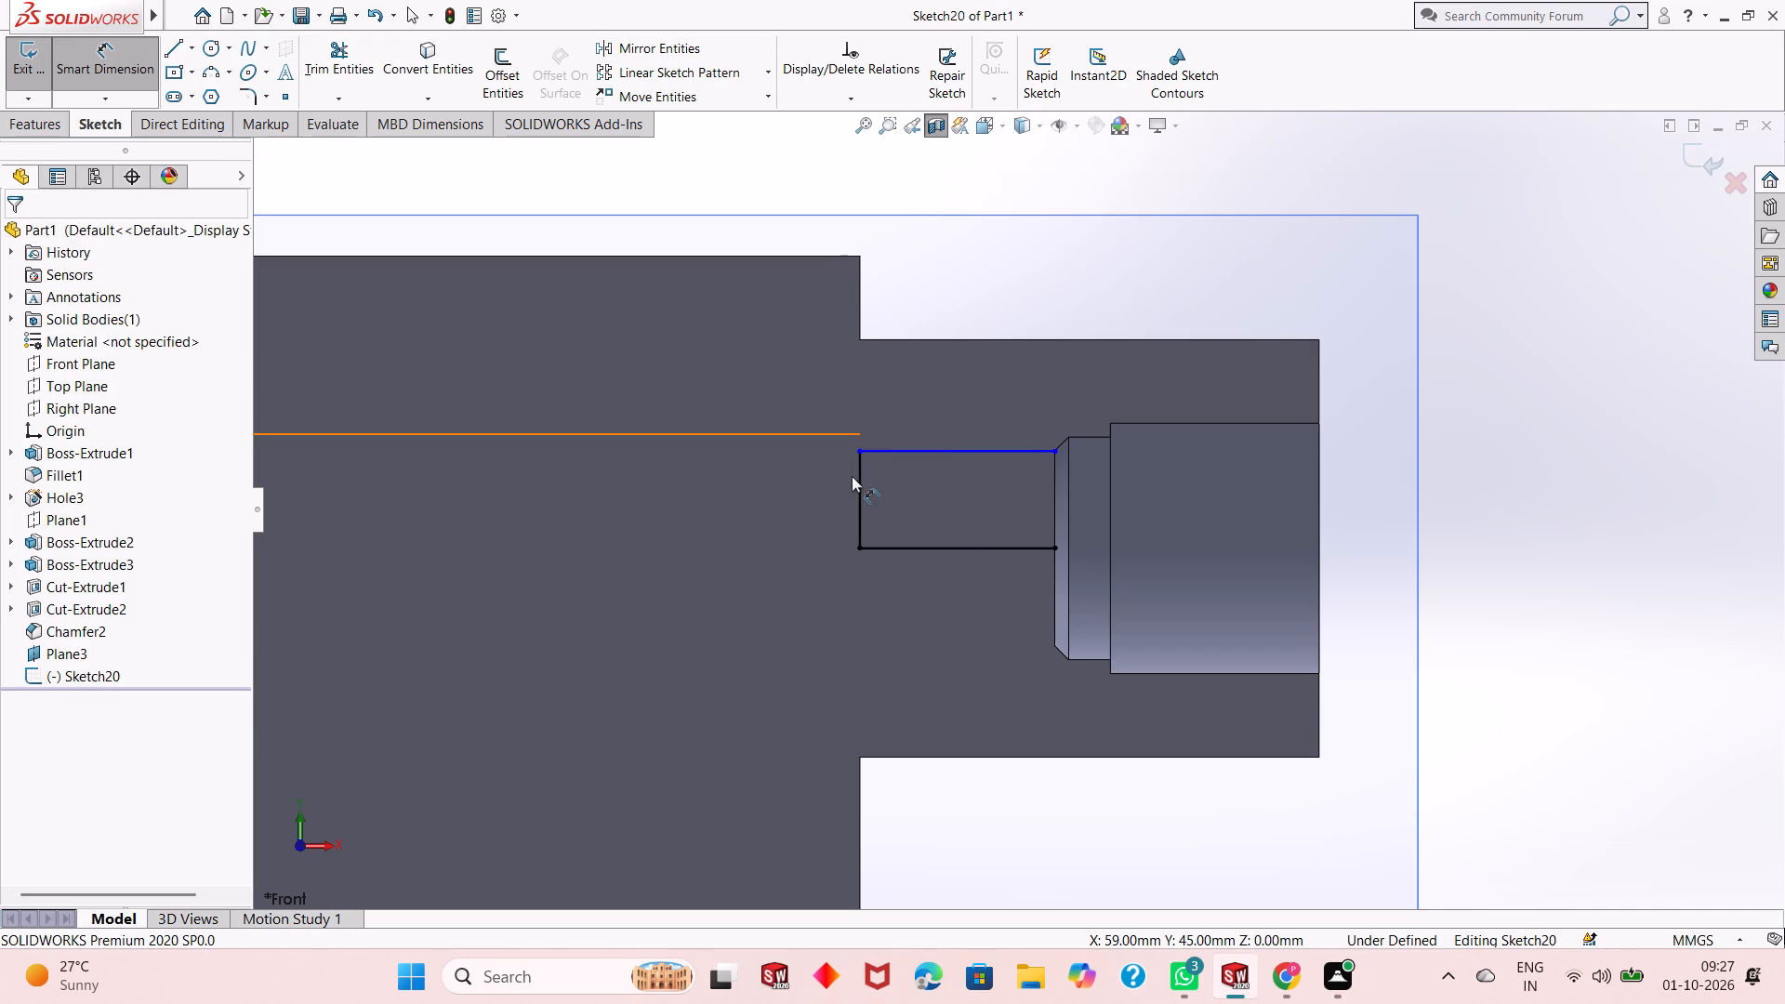
{"action": "left_click", "coordinate": [864, 500]}
{"action": "left_click", "coordinate": [825, 510]}
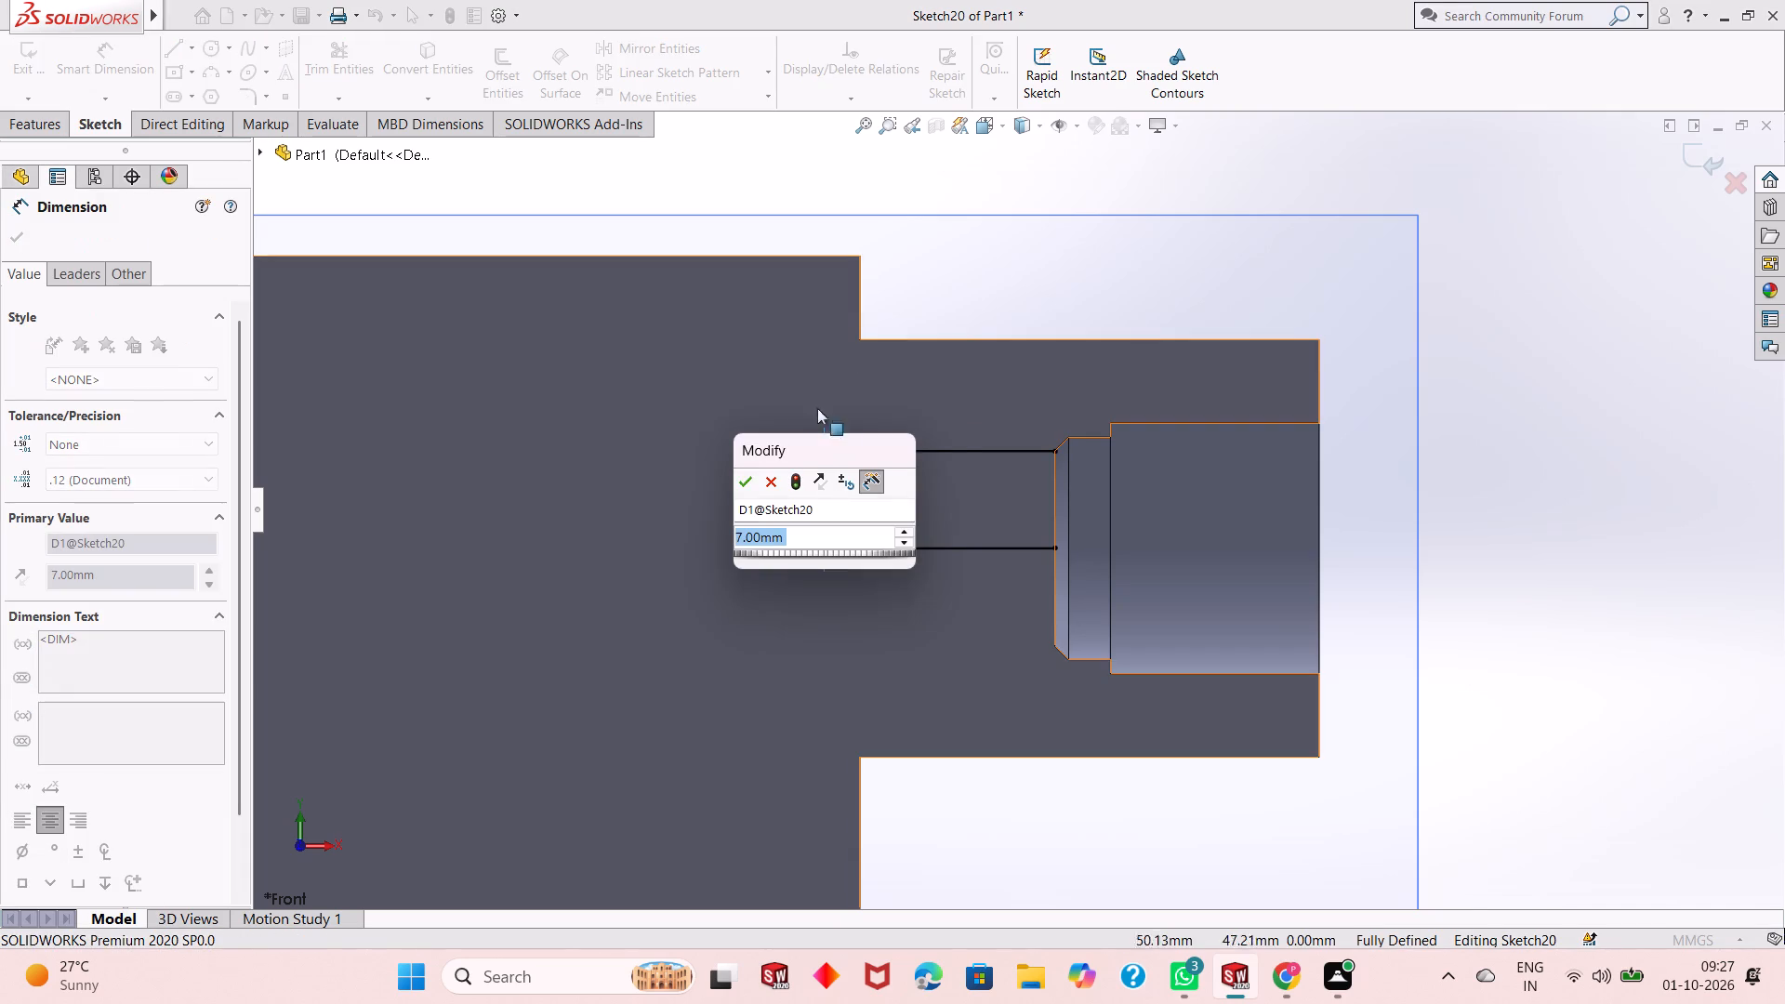
{"action": "left_click", "coordinate": [743, 474]}
{"action": "right_click", "coordinate": [1533, 399]}
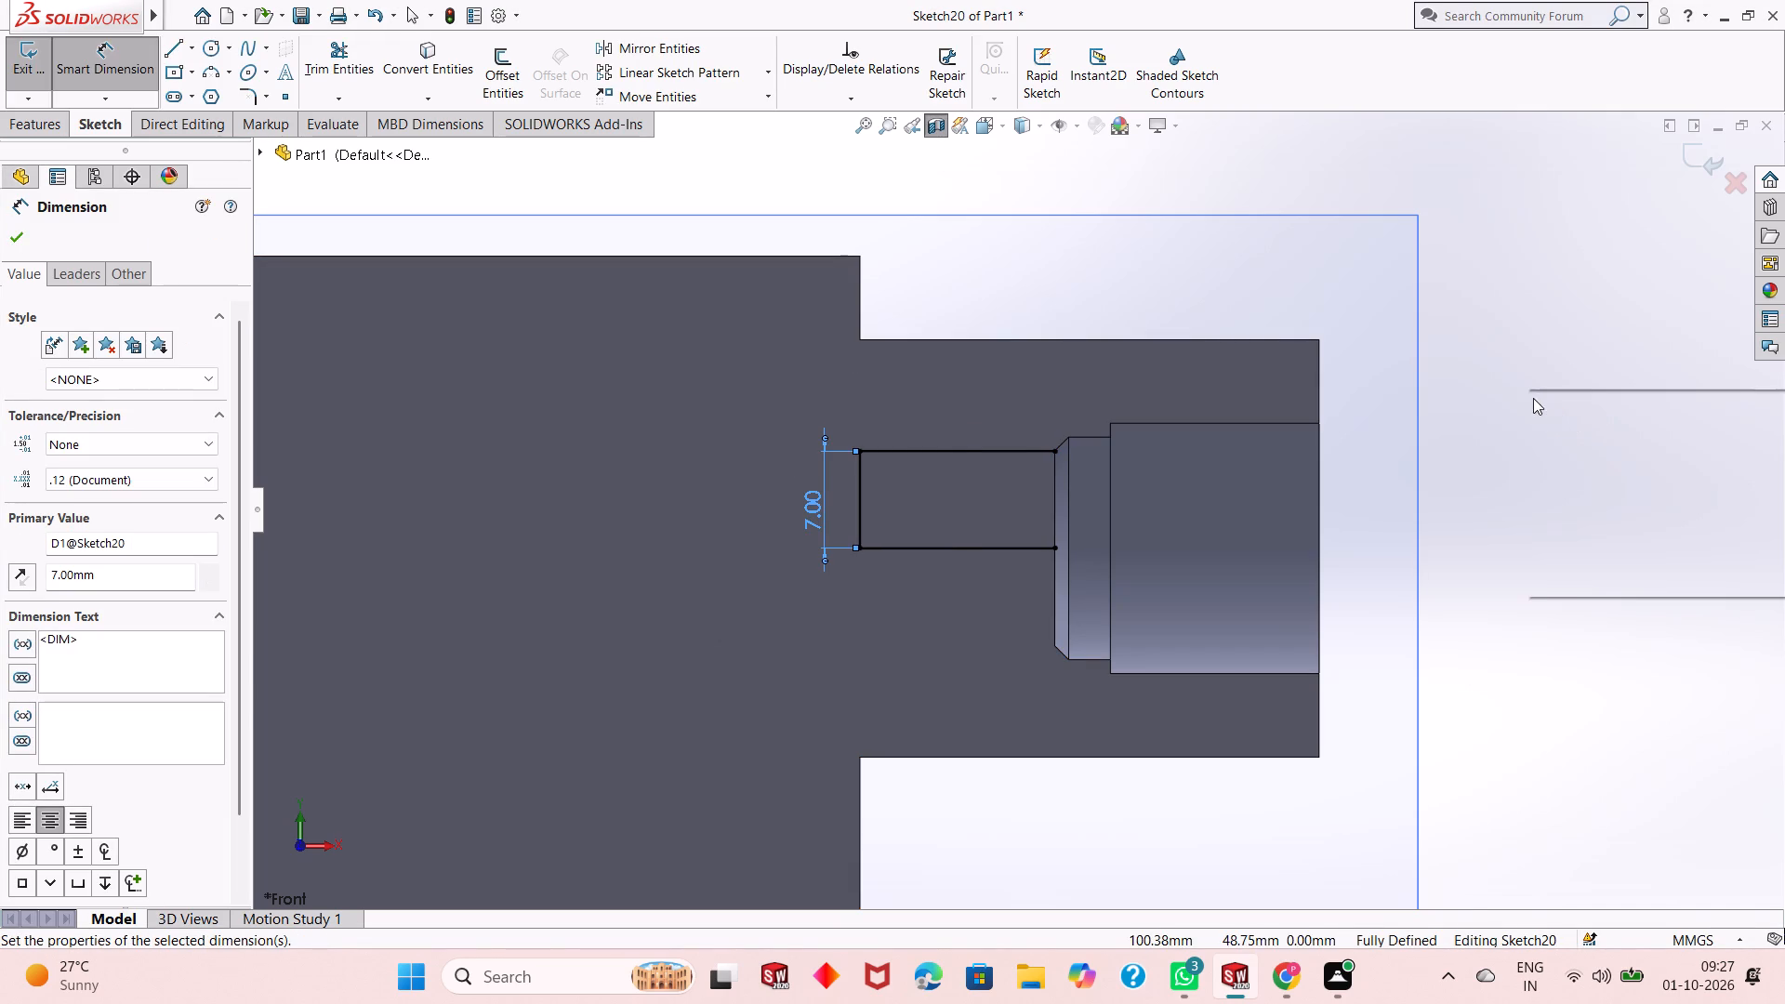
{"action": "left_click", "coordinate": [1564, 459]}
{"action": "scroll", "coordinate": [1009, 540], "scroll_direction": "up", "scroll_amount": 1}
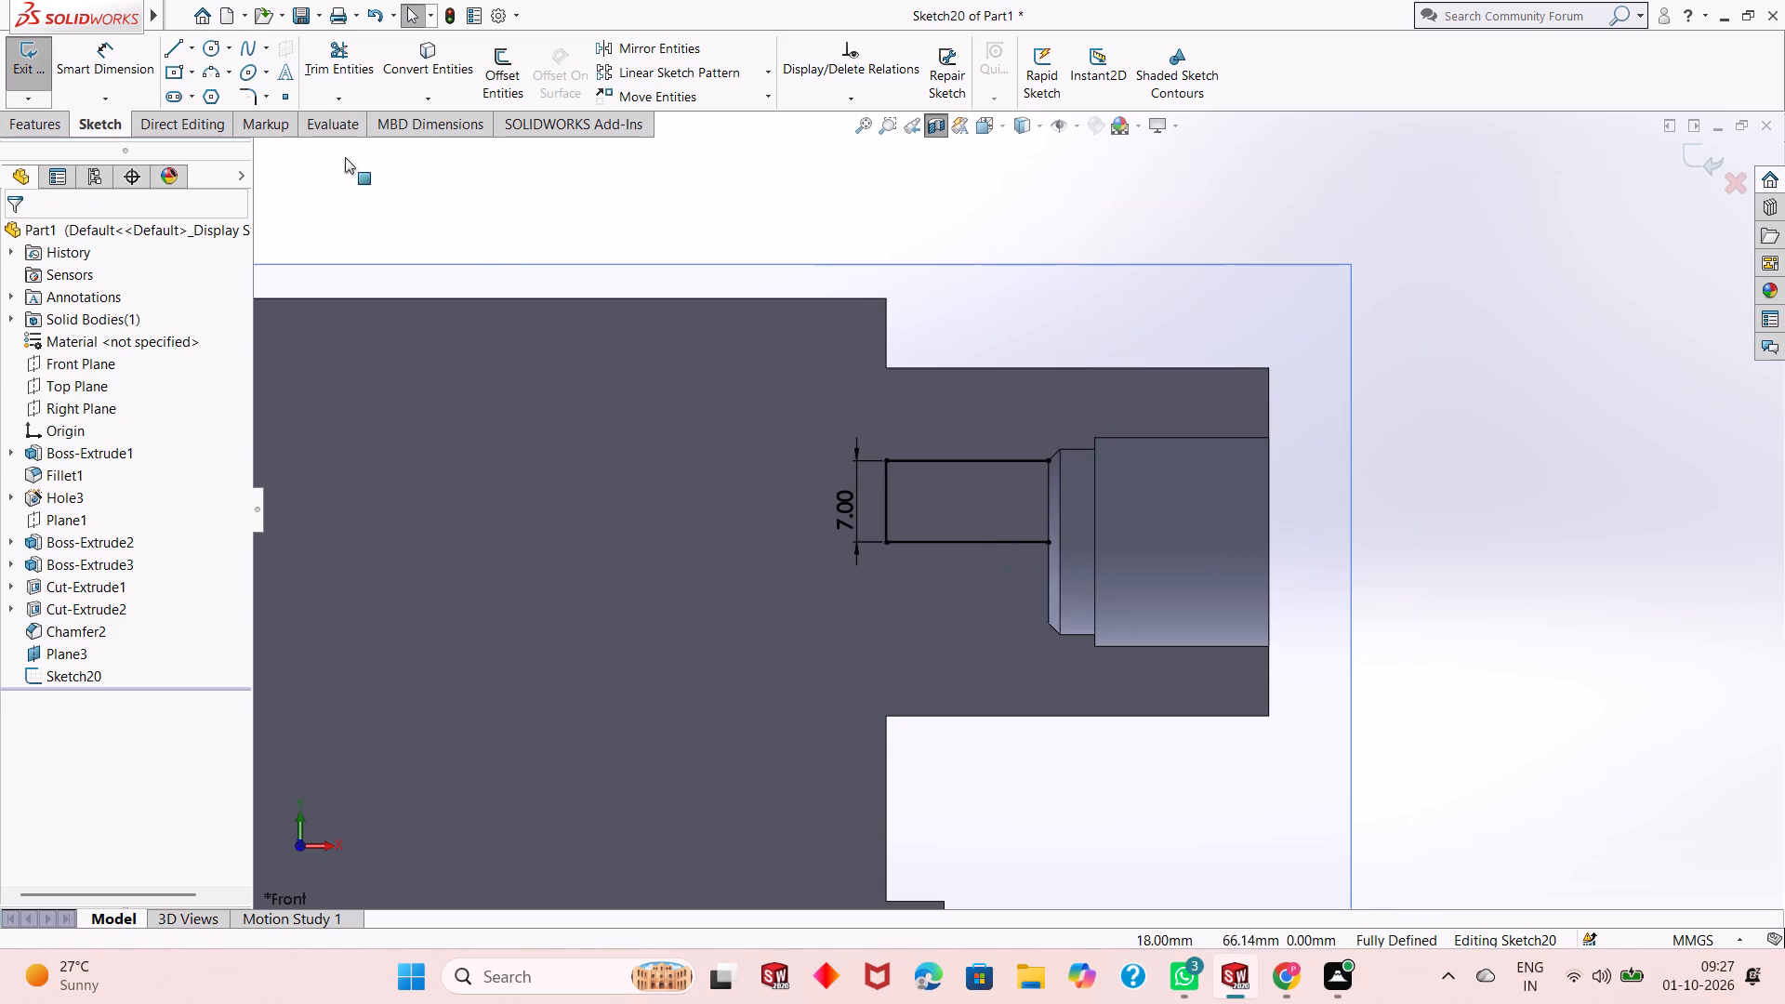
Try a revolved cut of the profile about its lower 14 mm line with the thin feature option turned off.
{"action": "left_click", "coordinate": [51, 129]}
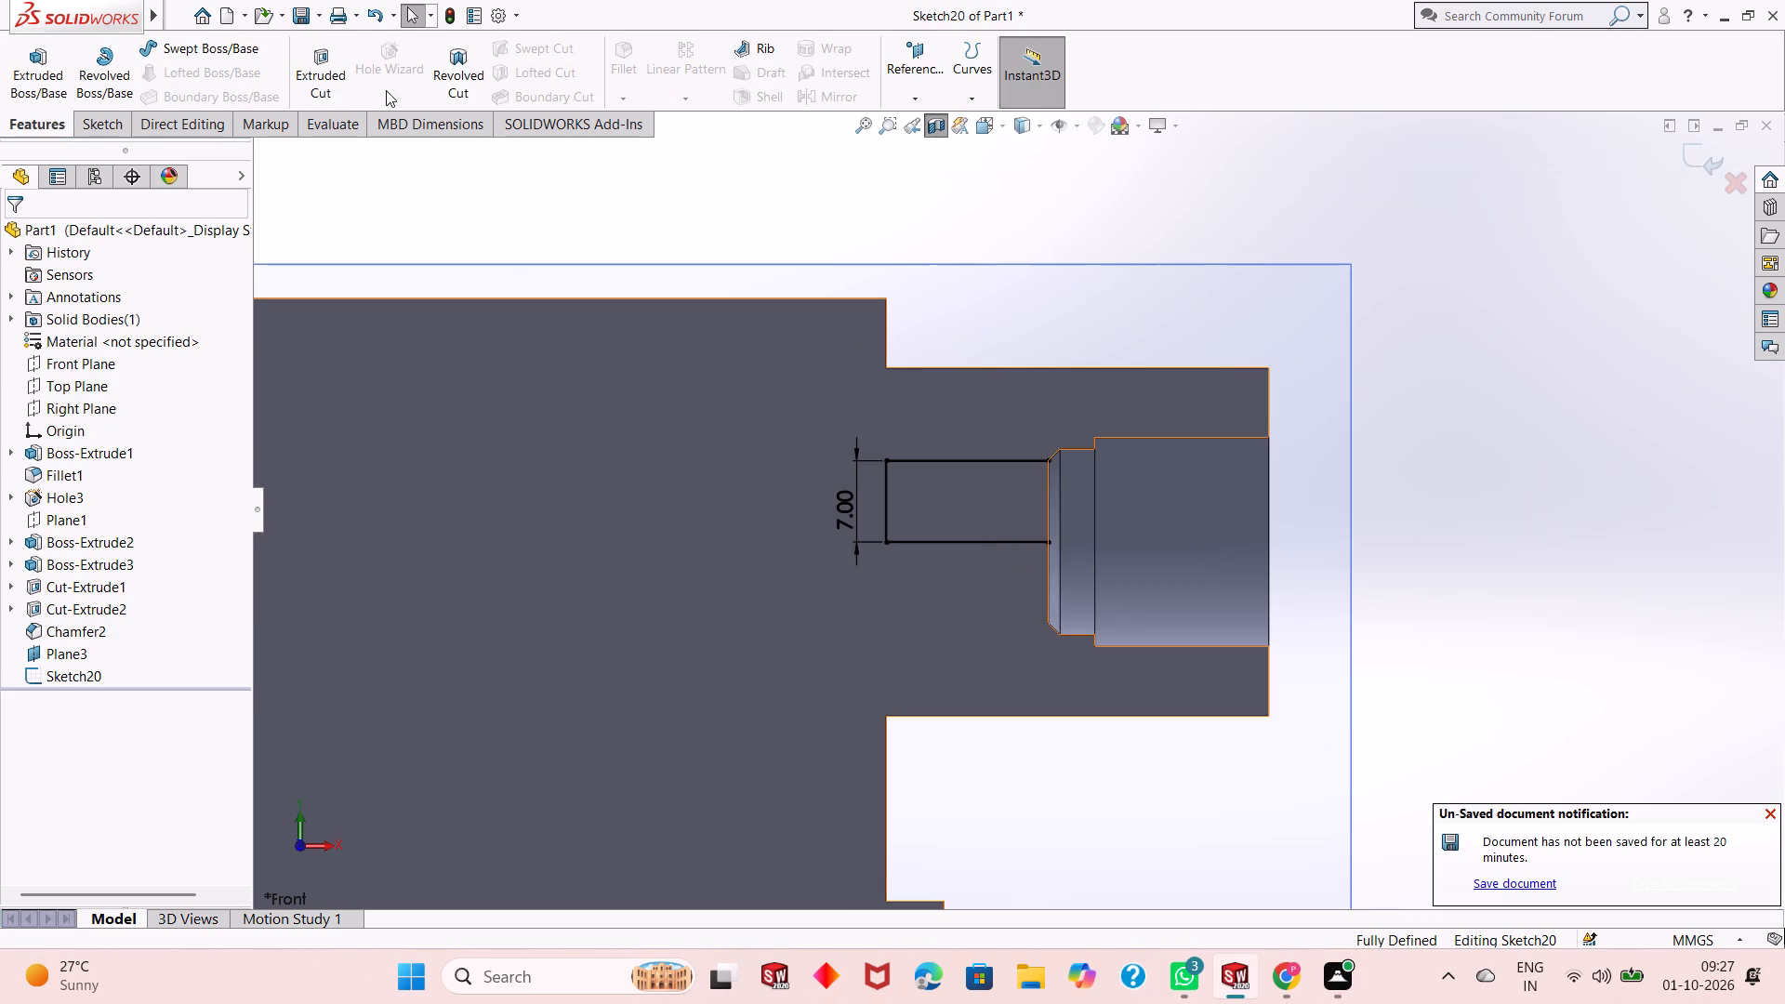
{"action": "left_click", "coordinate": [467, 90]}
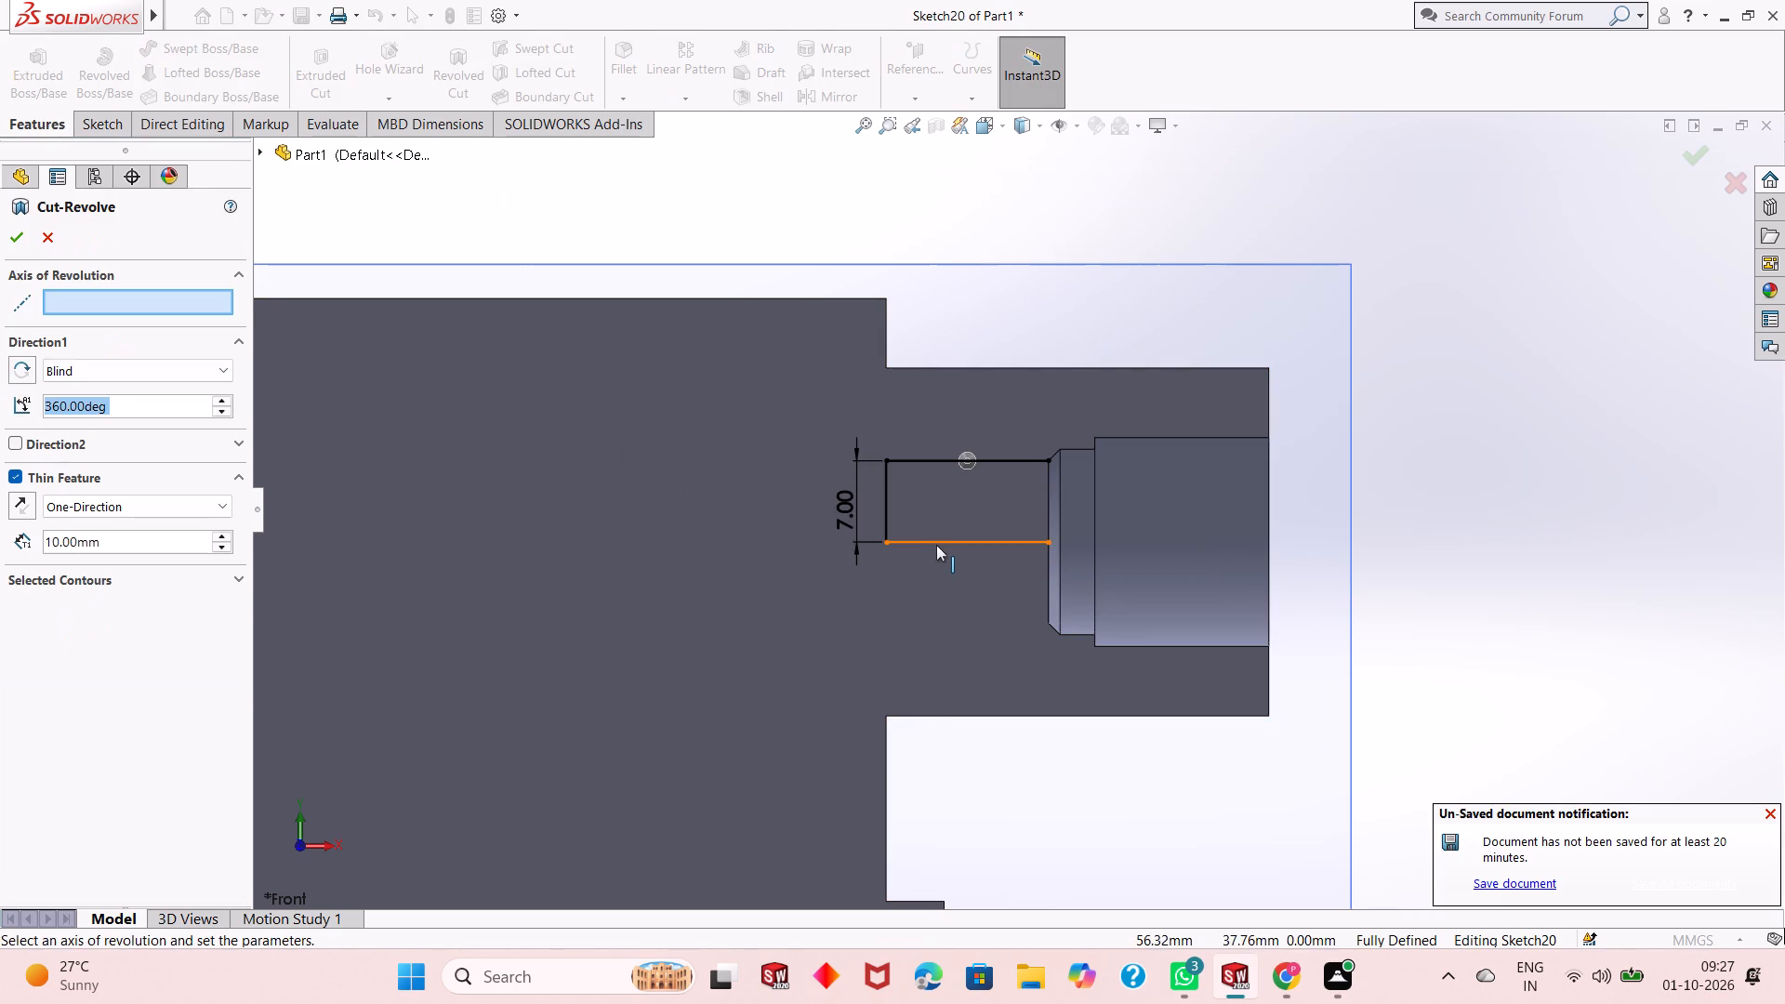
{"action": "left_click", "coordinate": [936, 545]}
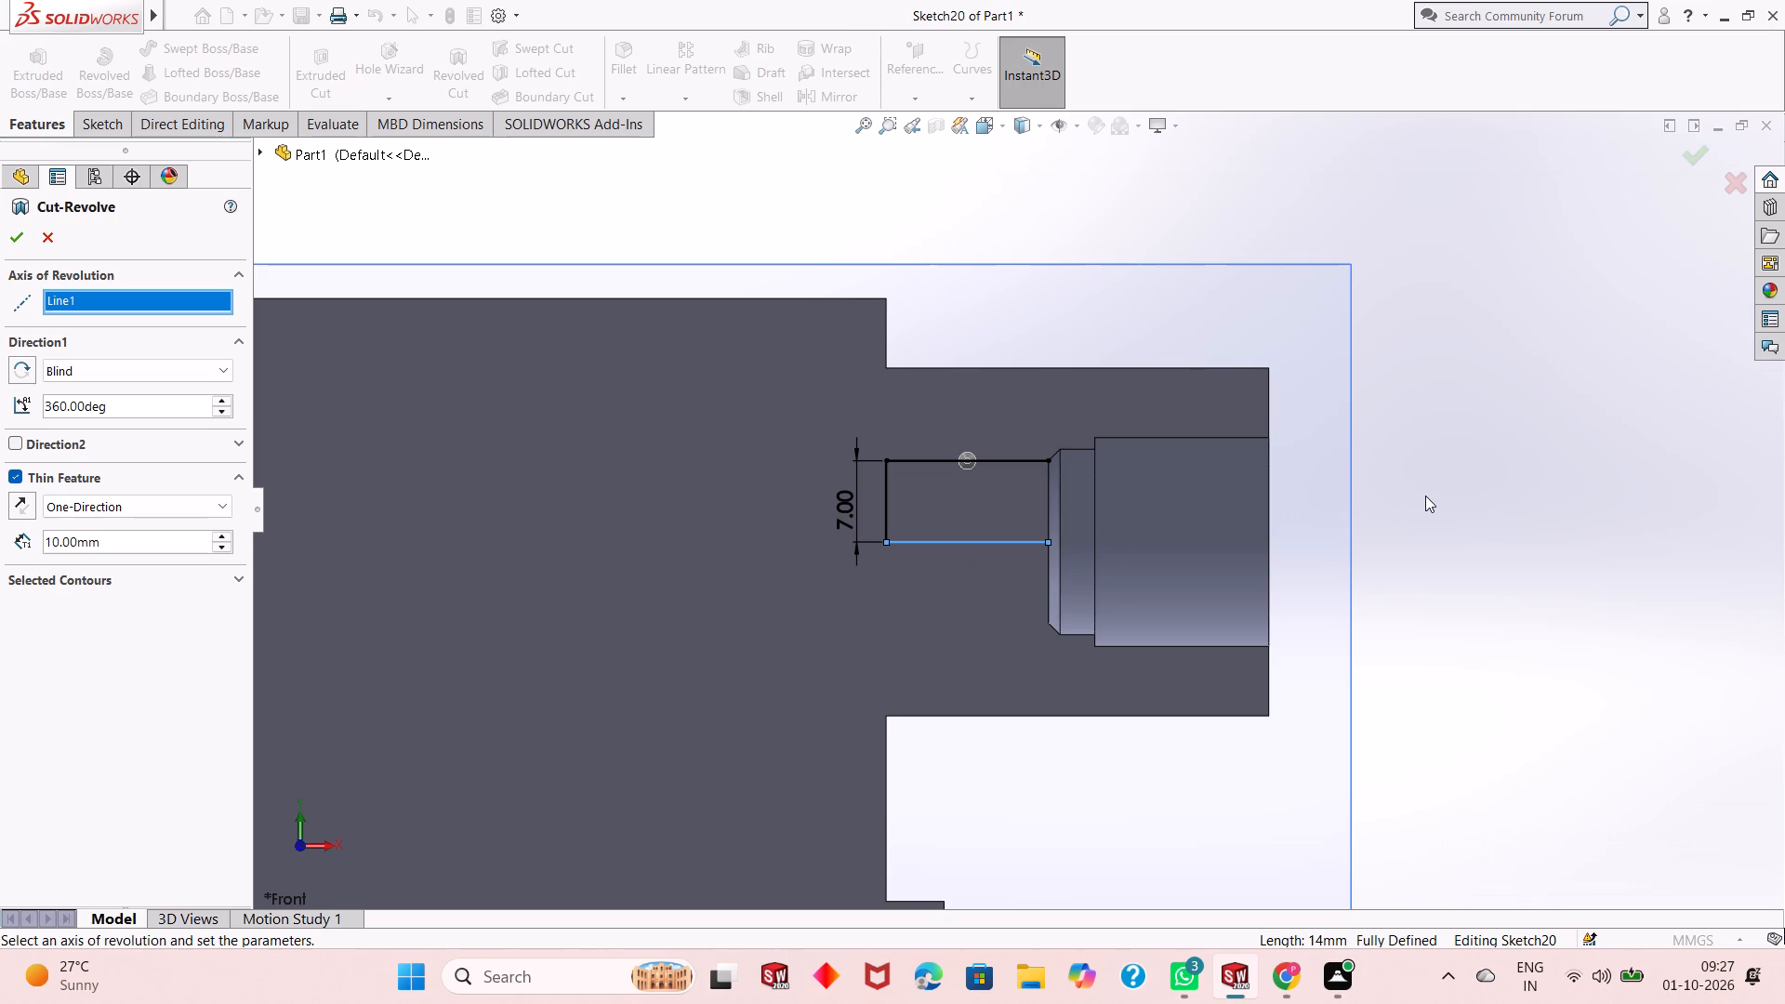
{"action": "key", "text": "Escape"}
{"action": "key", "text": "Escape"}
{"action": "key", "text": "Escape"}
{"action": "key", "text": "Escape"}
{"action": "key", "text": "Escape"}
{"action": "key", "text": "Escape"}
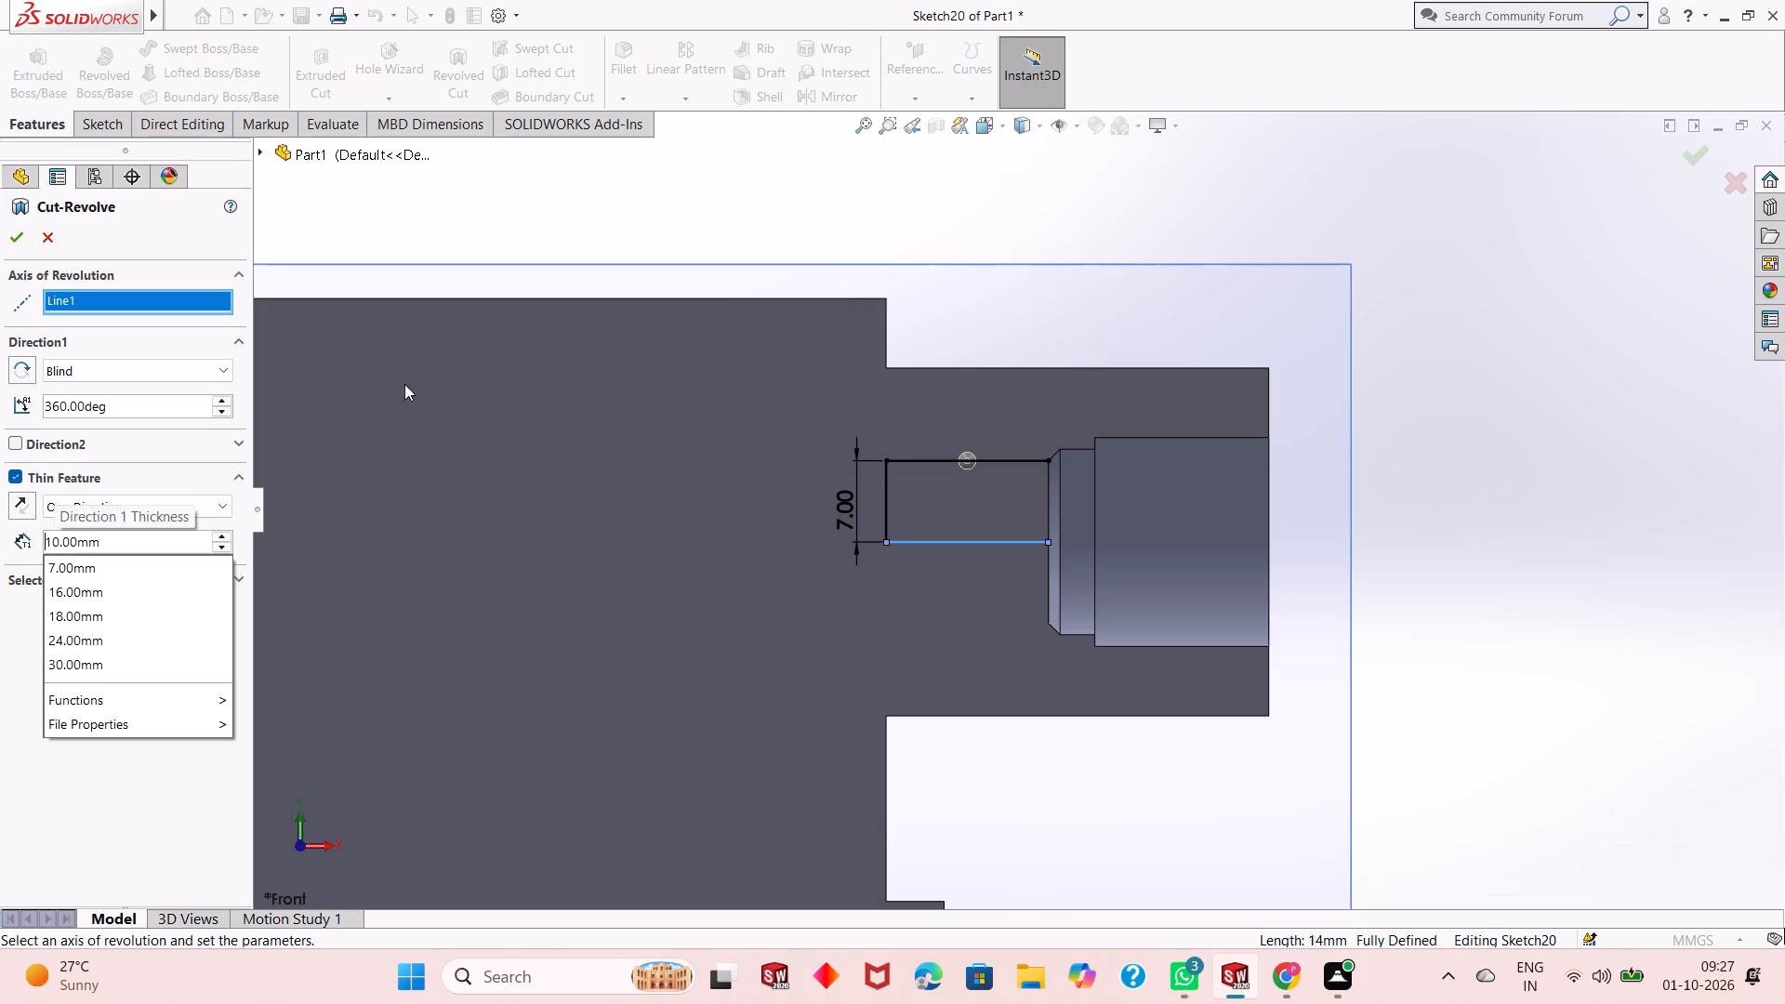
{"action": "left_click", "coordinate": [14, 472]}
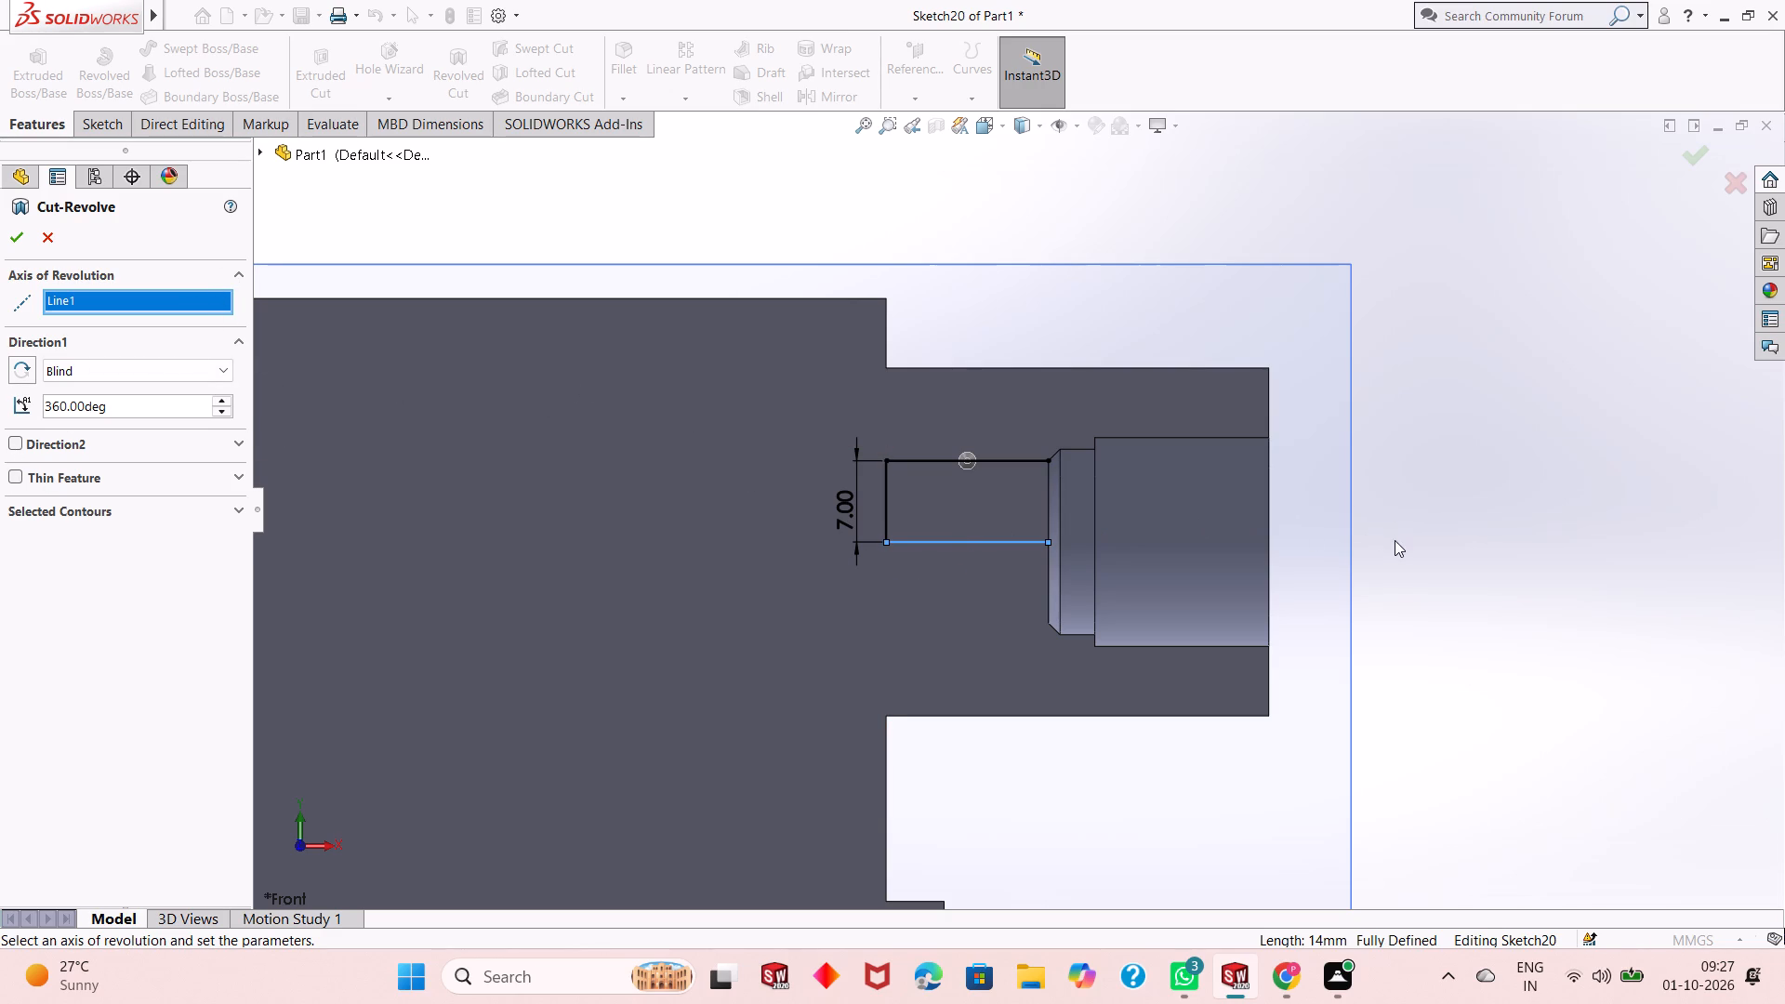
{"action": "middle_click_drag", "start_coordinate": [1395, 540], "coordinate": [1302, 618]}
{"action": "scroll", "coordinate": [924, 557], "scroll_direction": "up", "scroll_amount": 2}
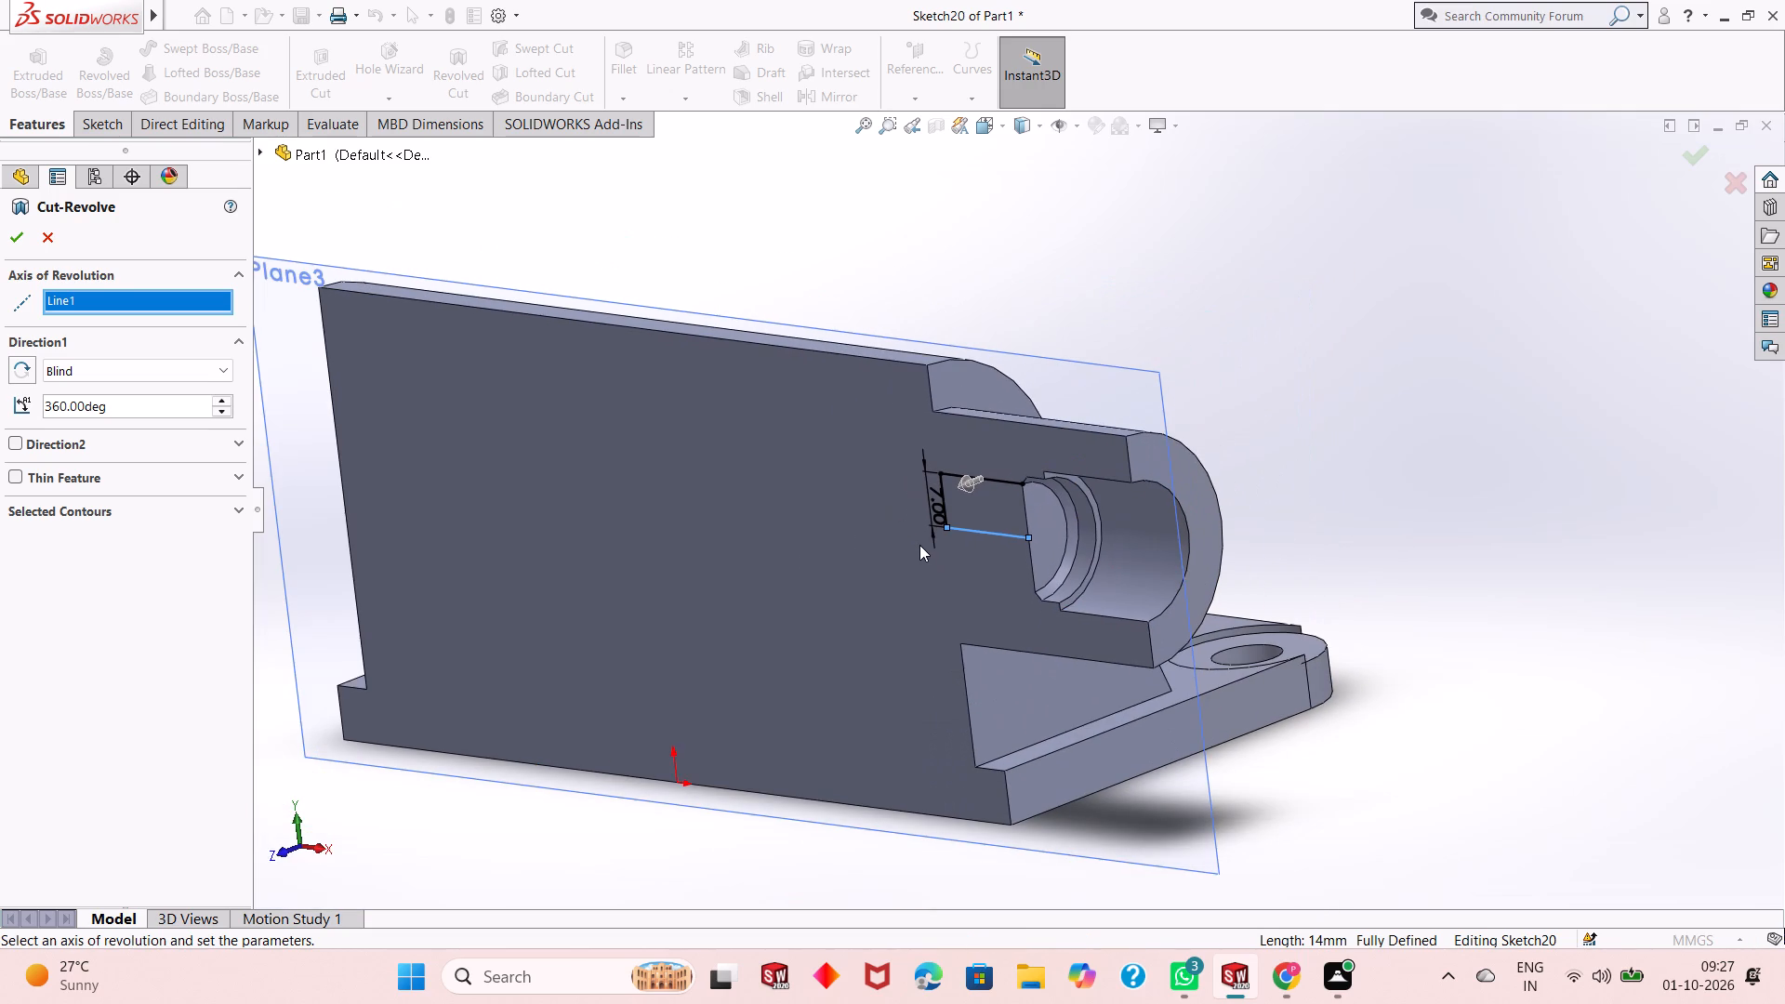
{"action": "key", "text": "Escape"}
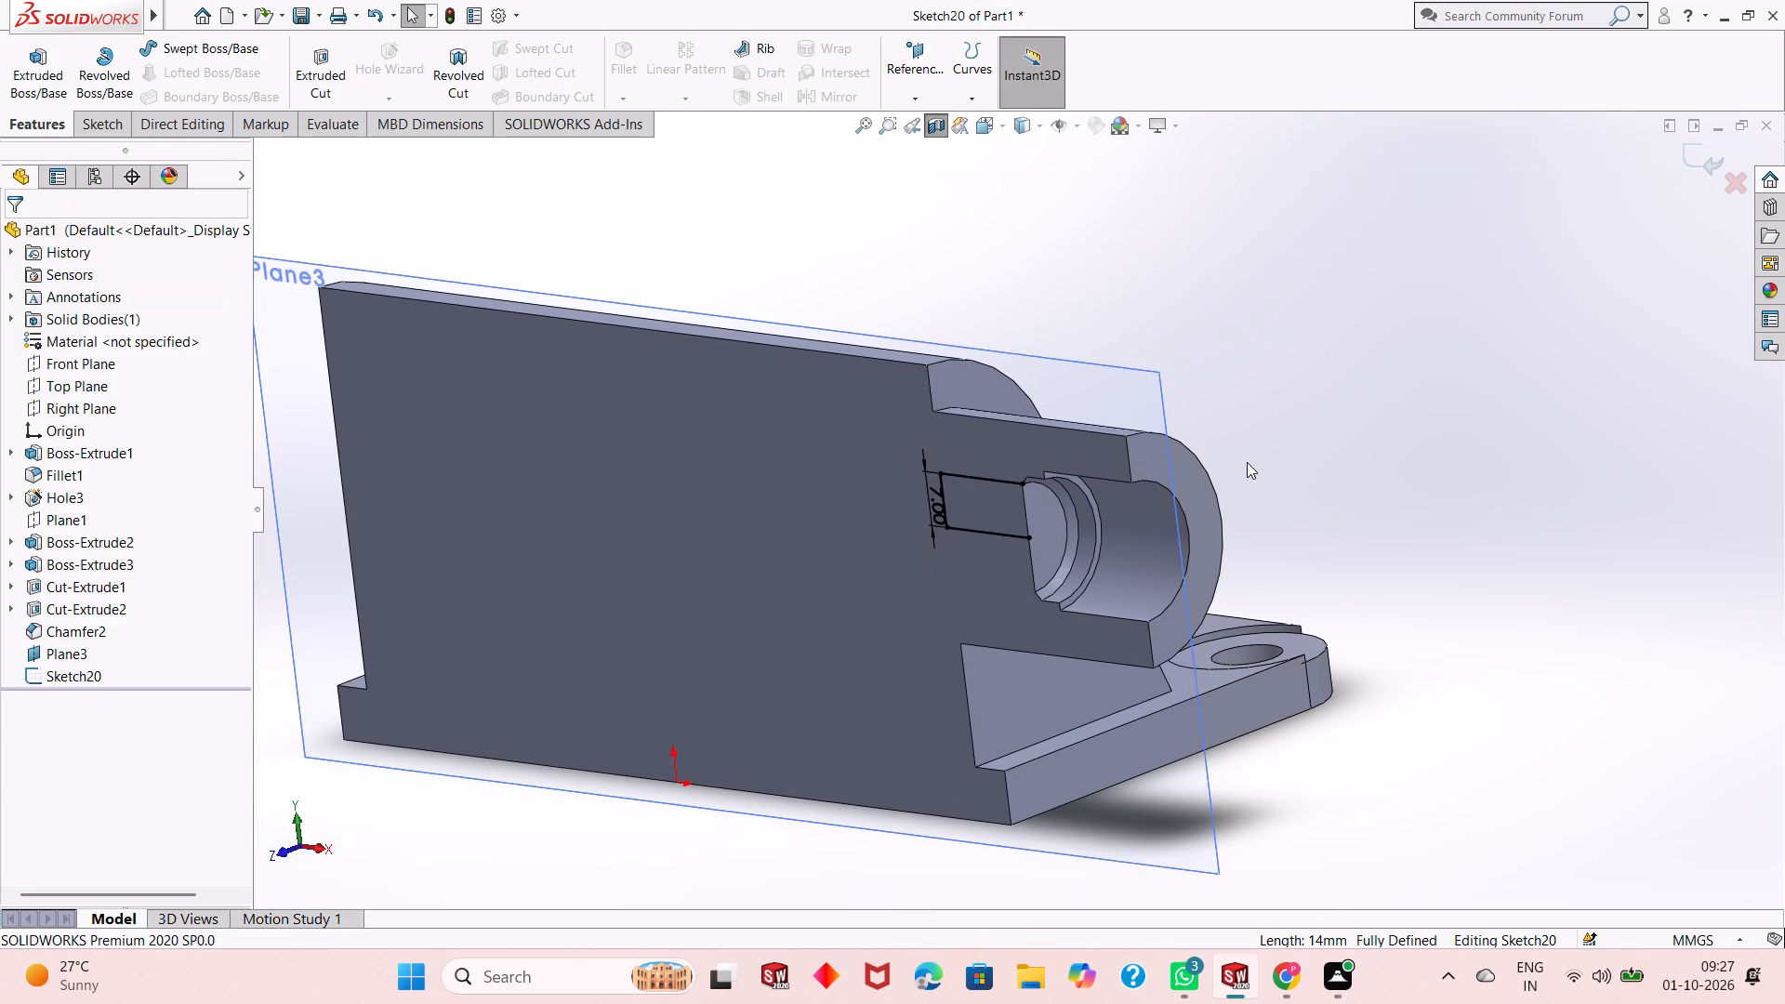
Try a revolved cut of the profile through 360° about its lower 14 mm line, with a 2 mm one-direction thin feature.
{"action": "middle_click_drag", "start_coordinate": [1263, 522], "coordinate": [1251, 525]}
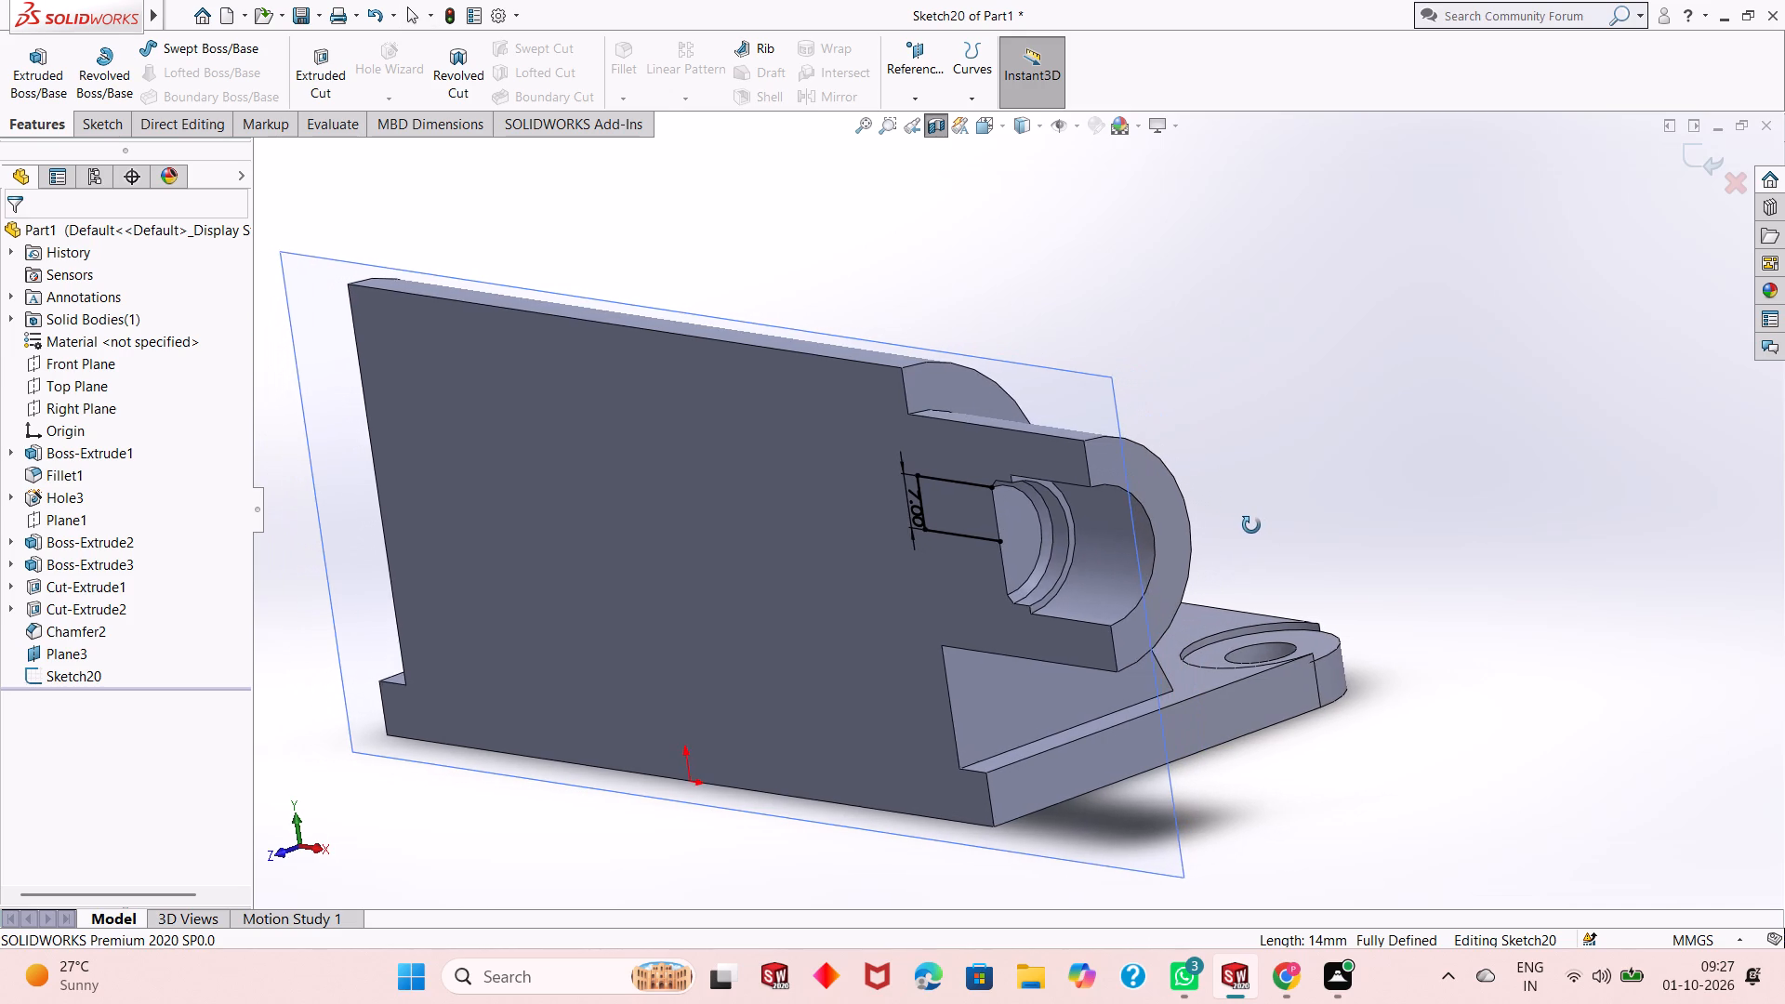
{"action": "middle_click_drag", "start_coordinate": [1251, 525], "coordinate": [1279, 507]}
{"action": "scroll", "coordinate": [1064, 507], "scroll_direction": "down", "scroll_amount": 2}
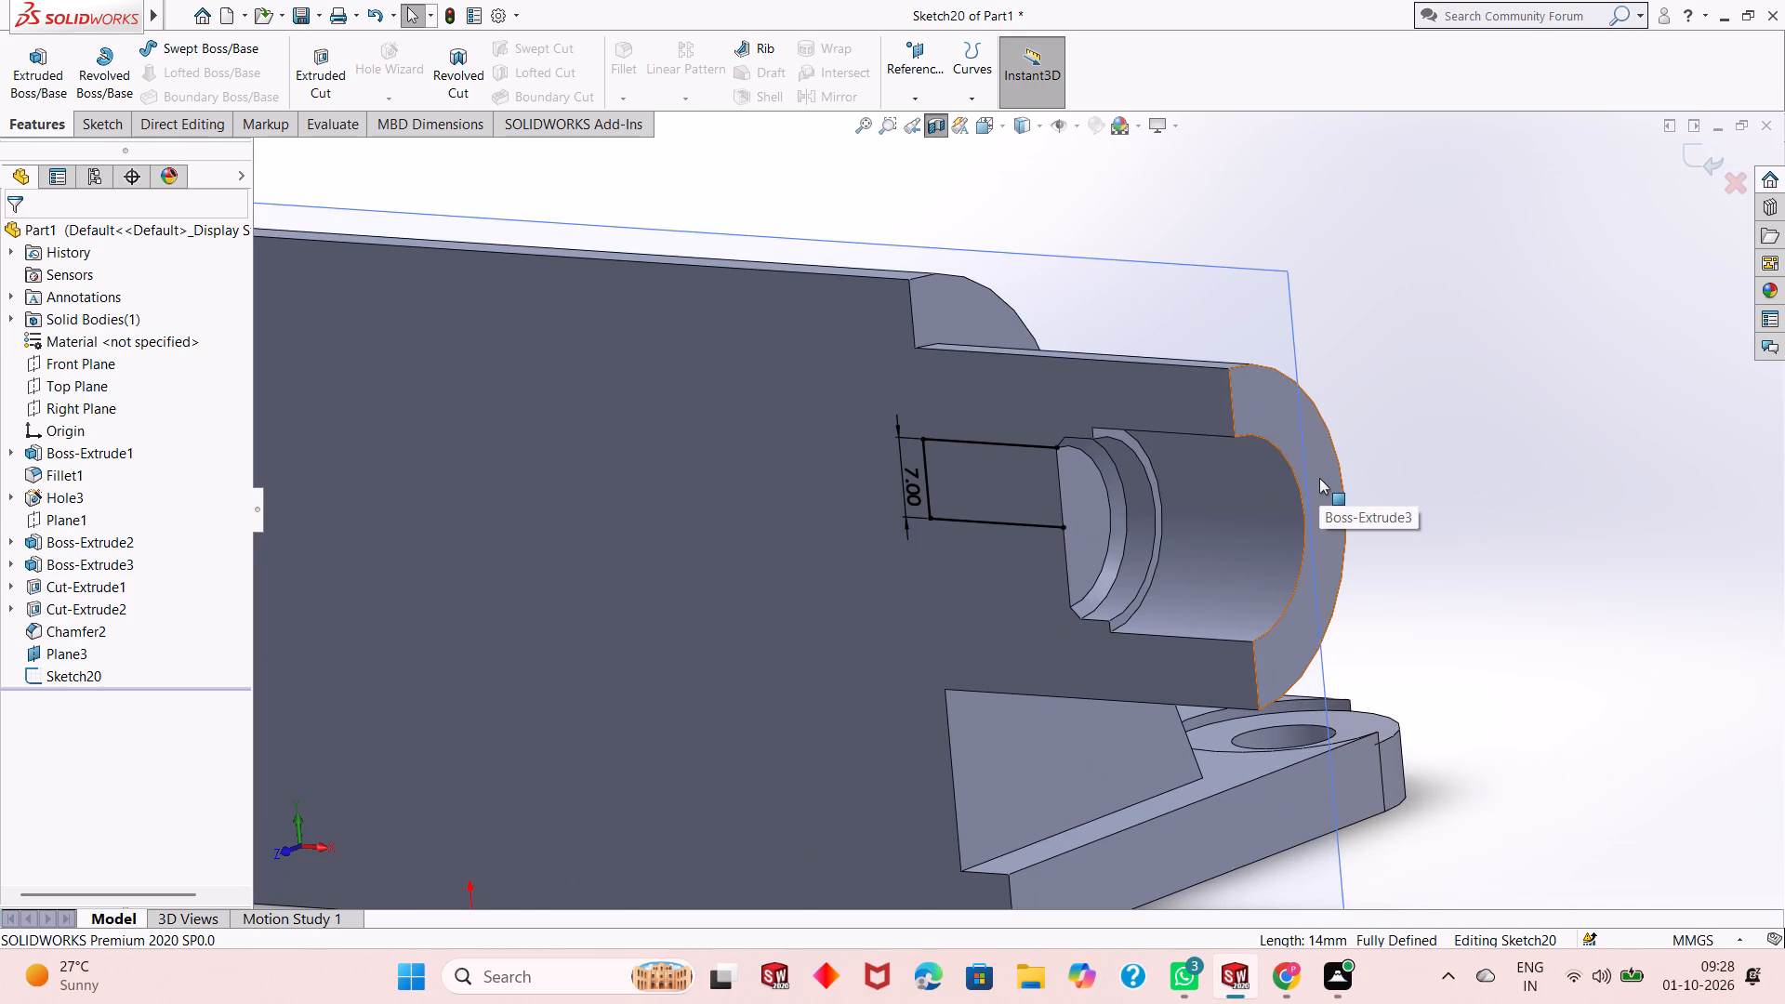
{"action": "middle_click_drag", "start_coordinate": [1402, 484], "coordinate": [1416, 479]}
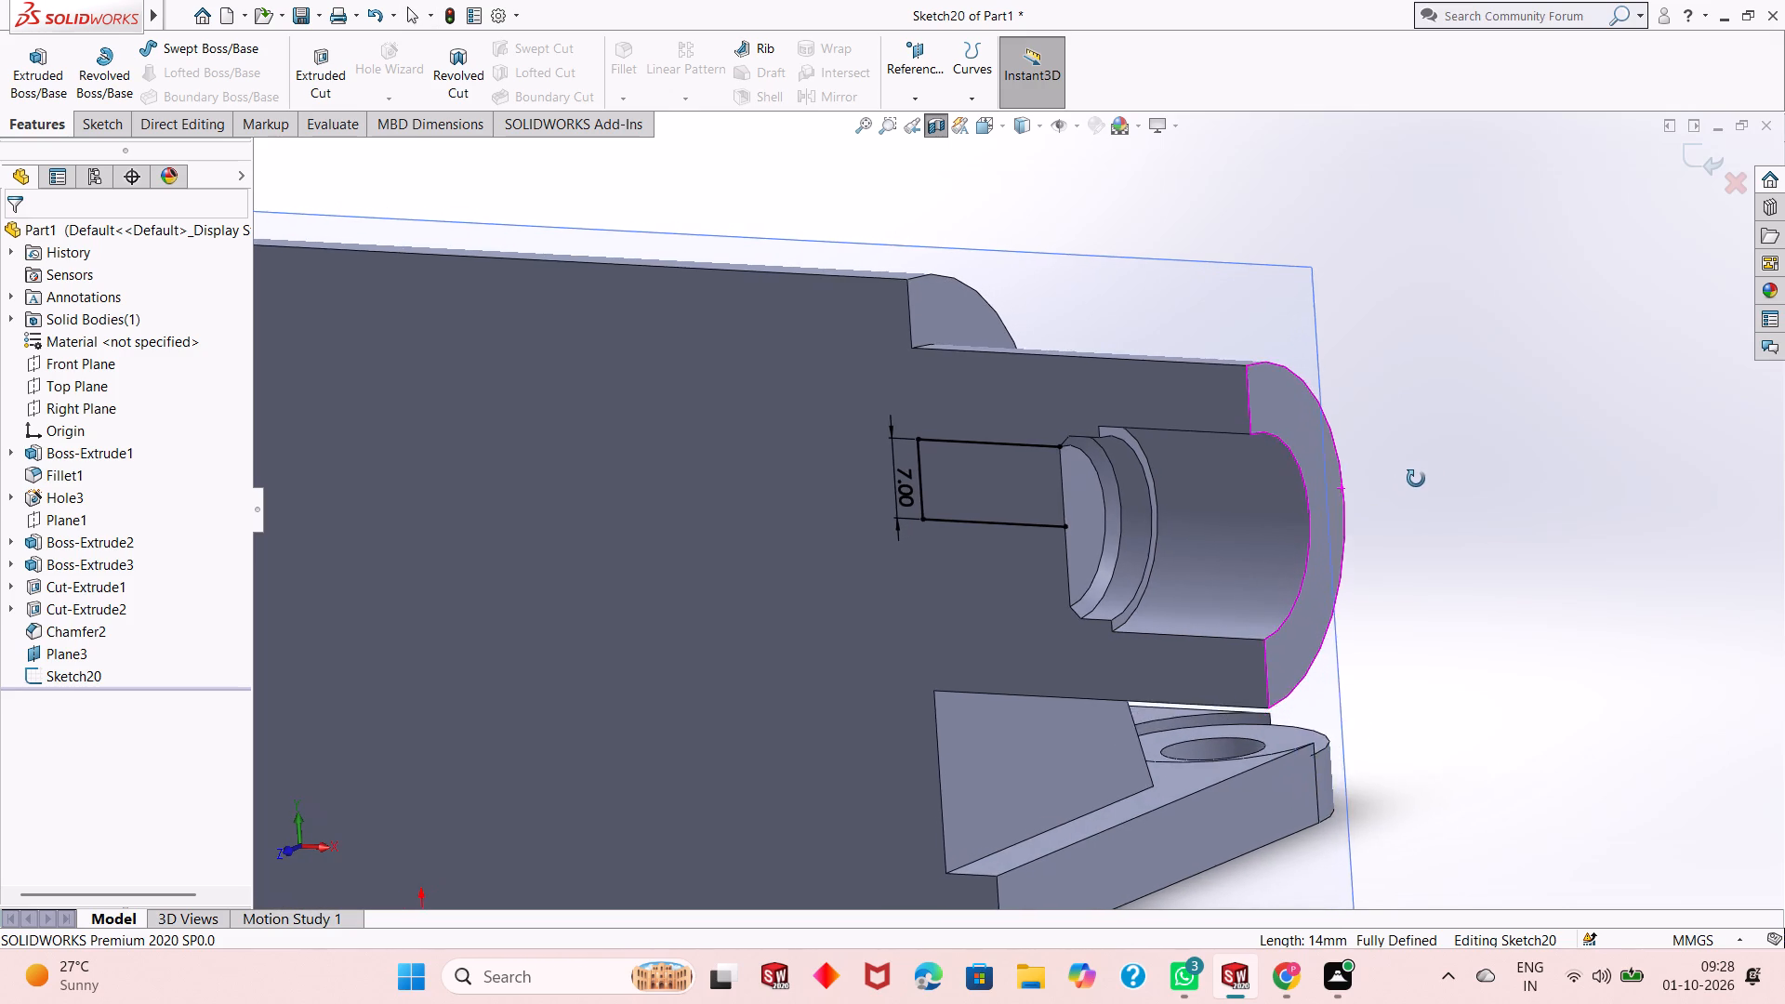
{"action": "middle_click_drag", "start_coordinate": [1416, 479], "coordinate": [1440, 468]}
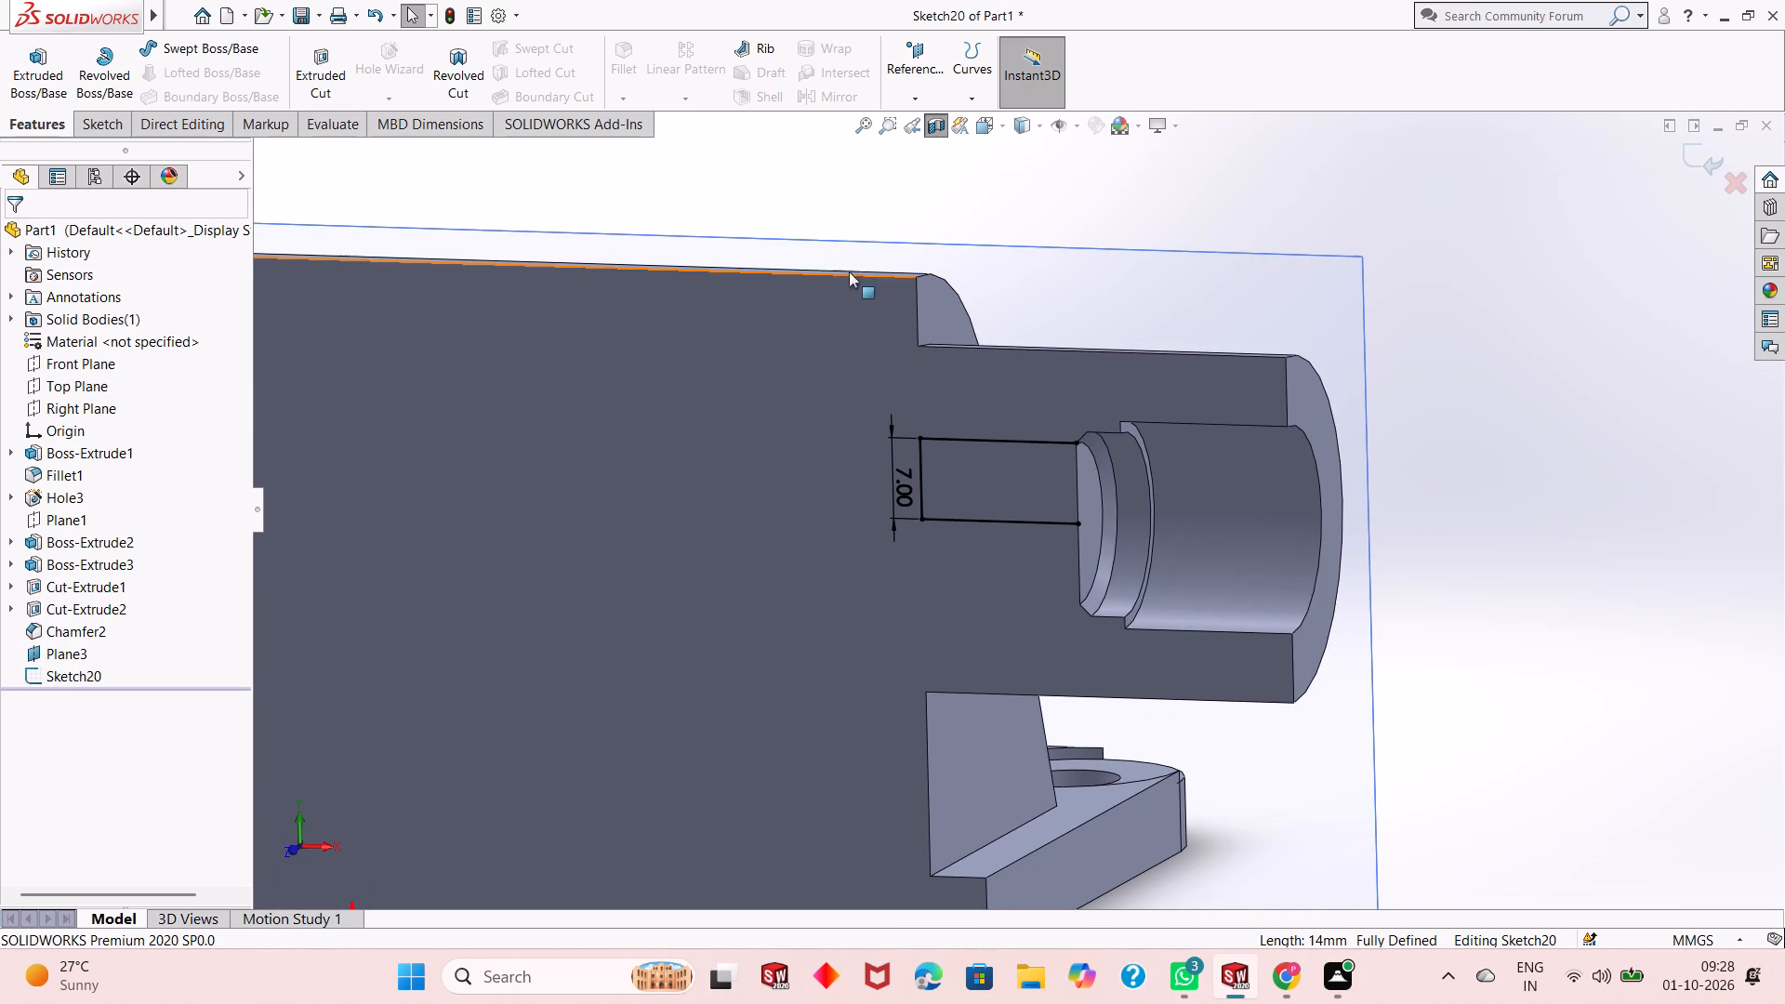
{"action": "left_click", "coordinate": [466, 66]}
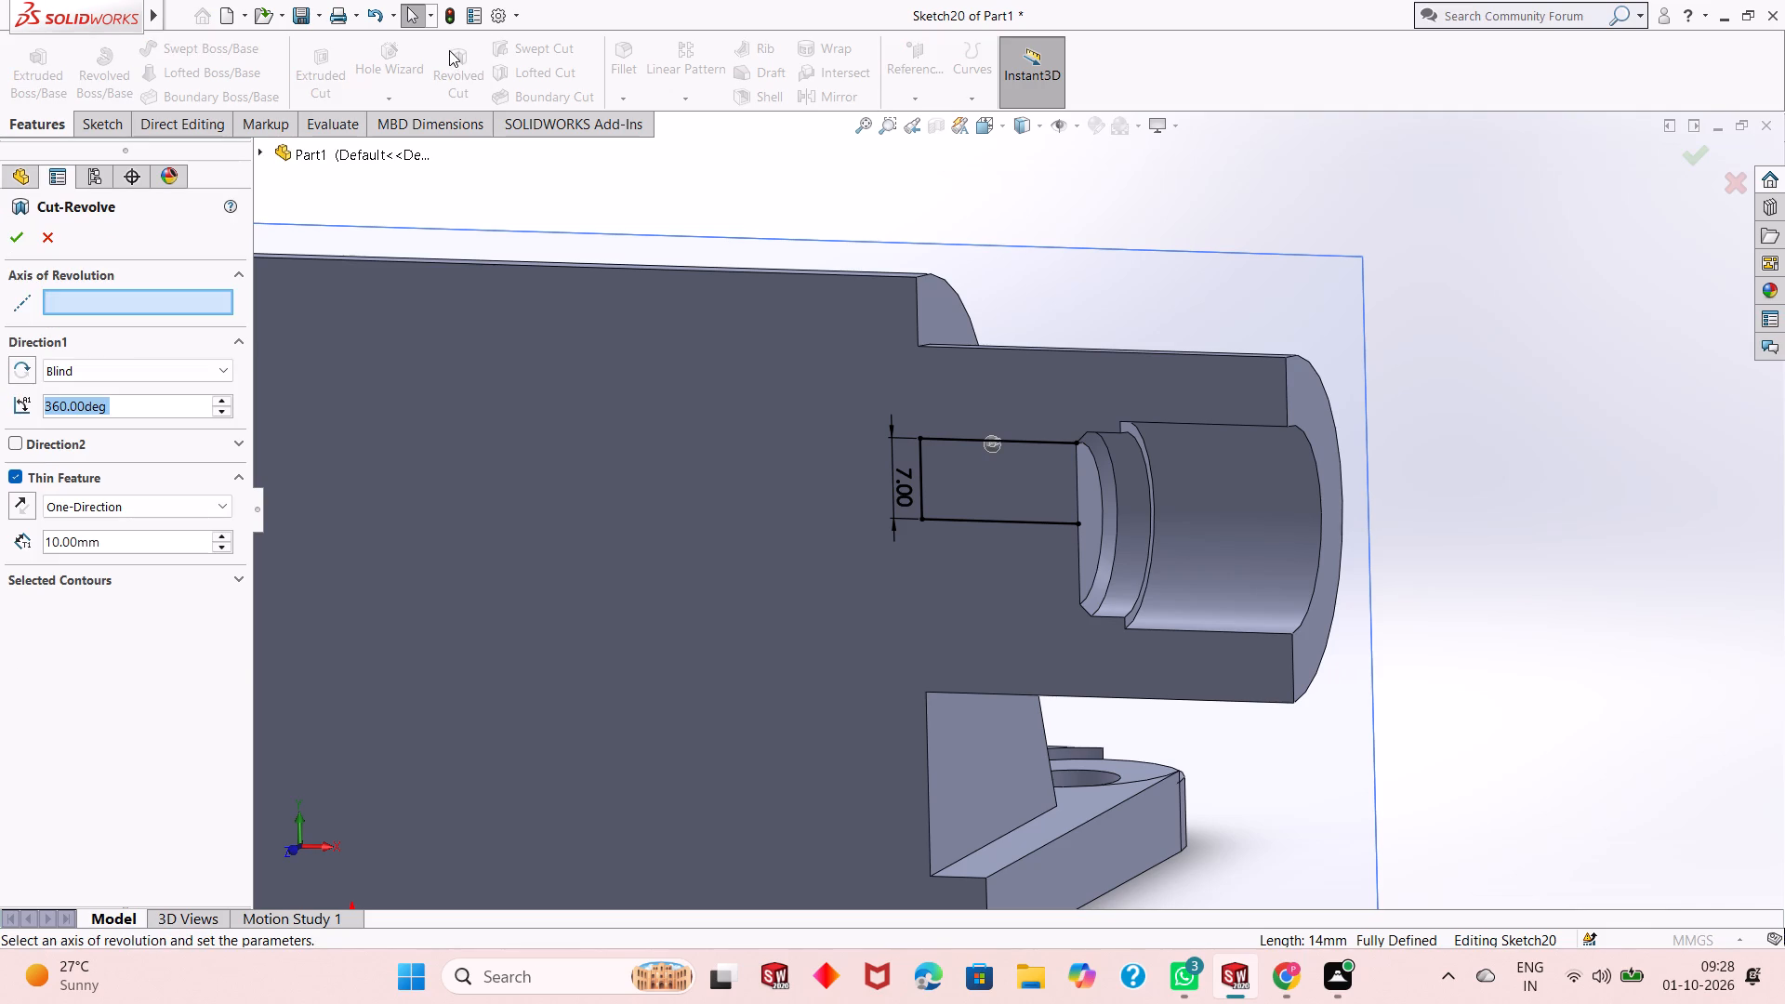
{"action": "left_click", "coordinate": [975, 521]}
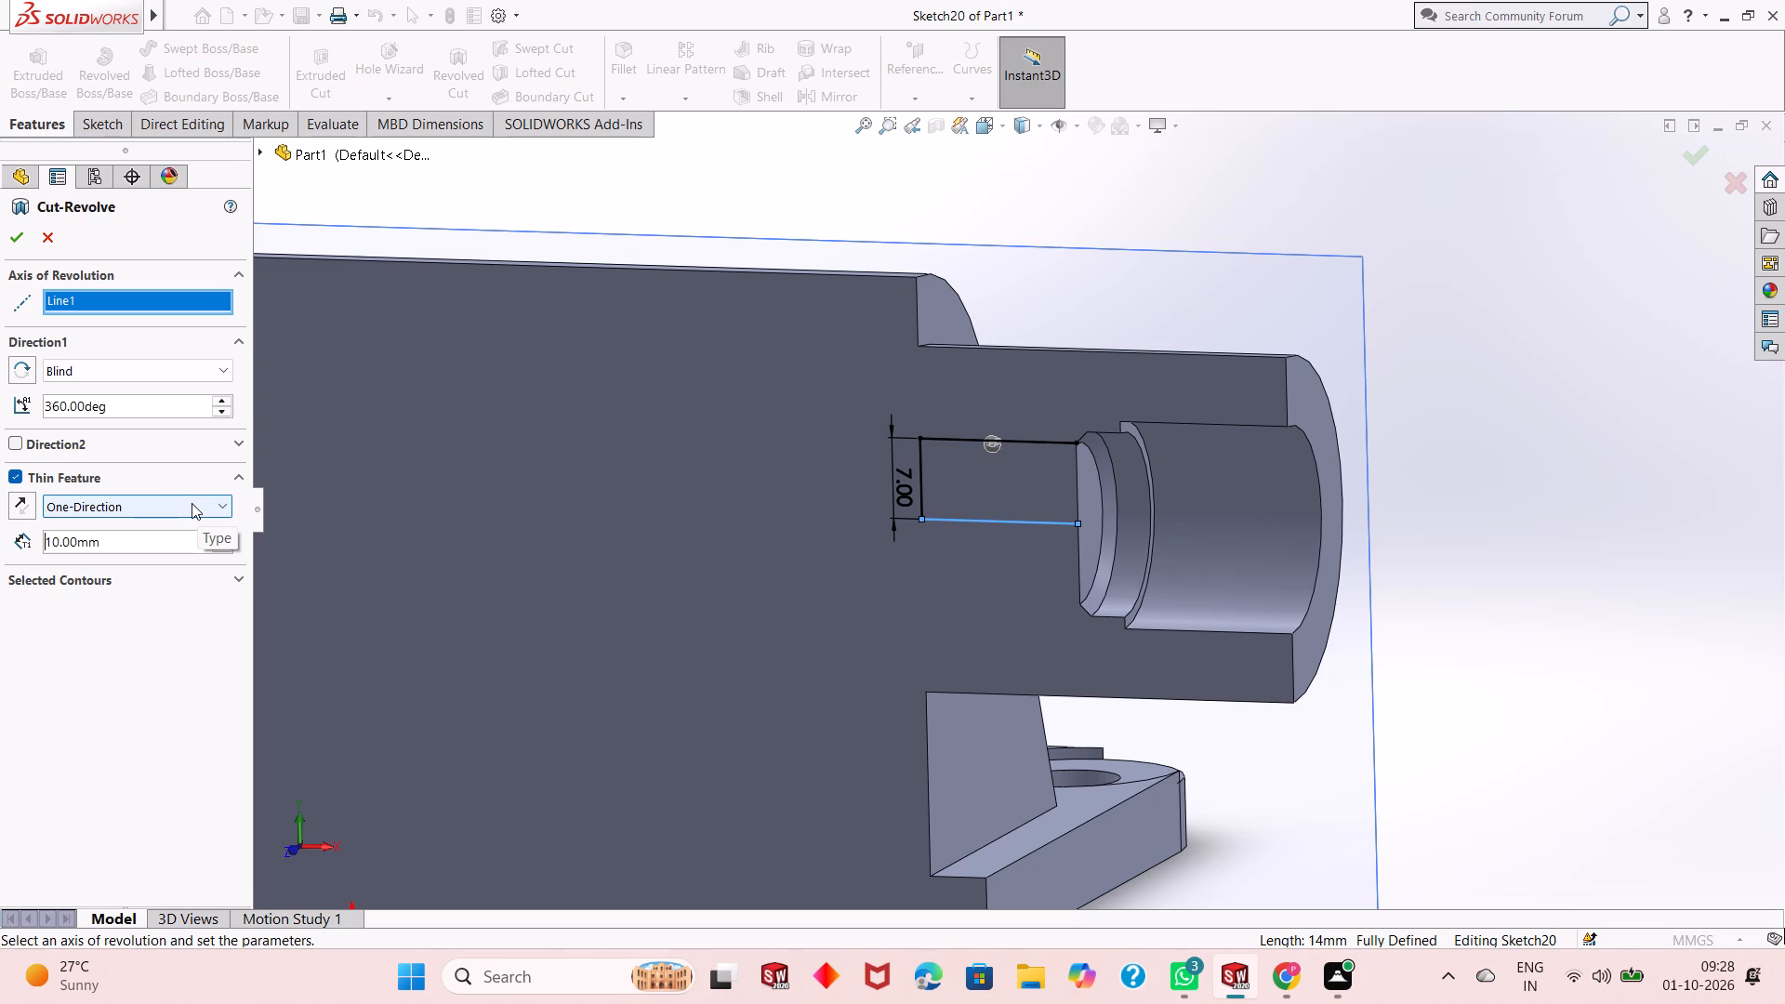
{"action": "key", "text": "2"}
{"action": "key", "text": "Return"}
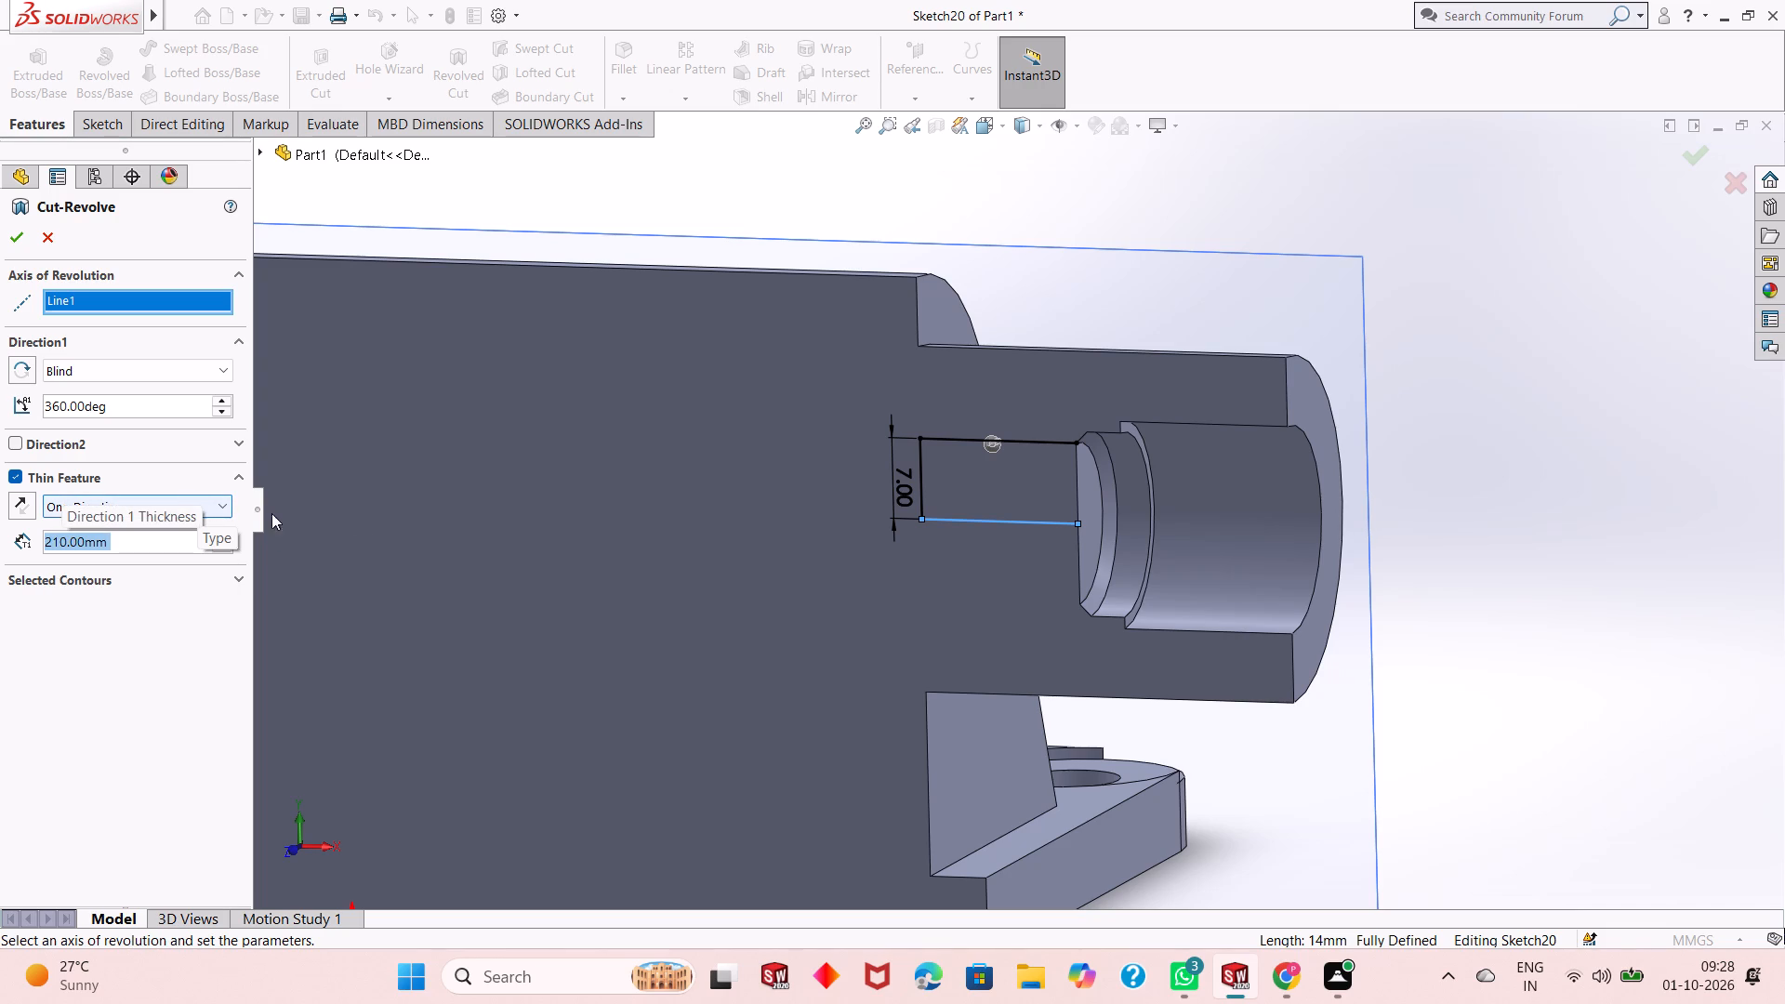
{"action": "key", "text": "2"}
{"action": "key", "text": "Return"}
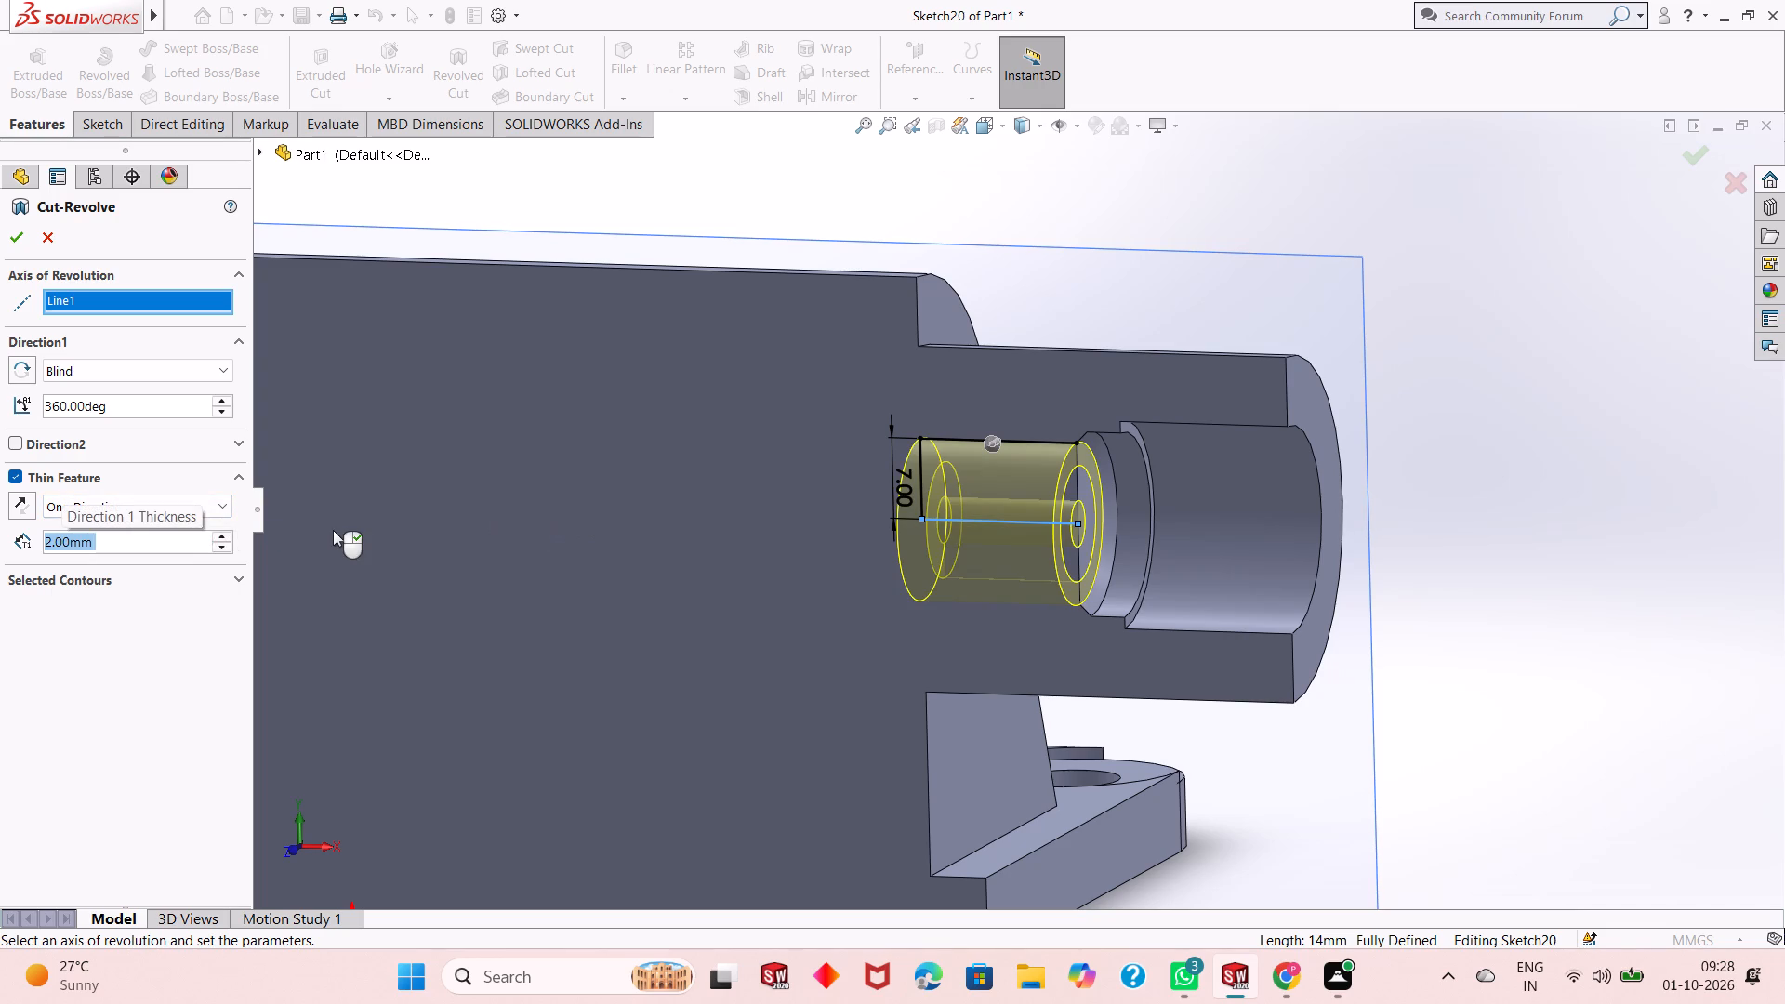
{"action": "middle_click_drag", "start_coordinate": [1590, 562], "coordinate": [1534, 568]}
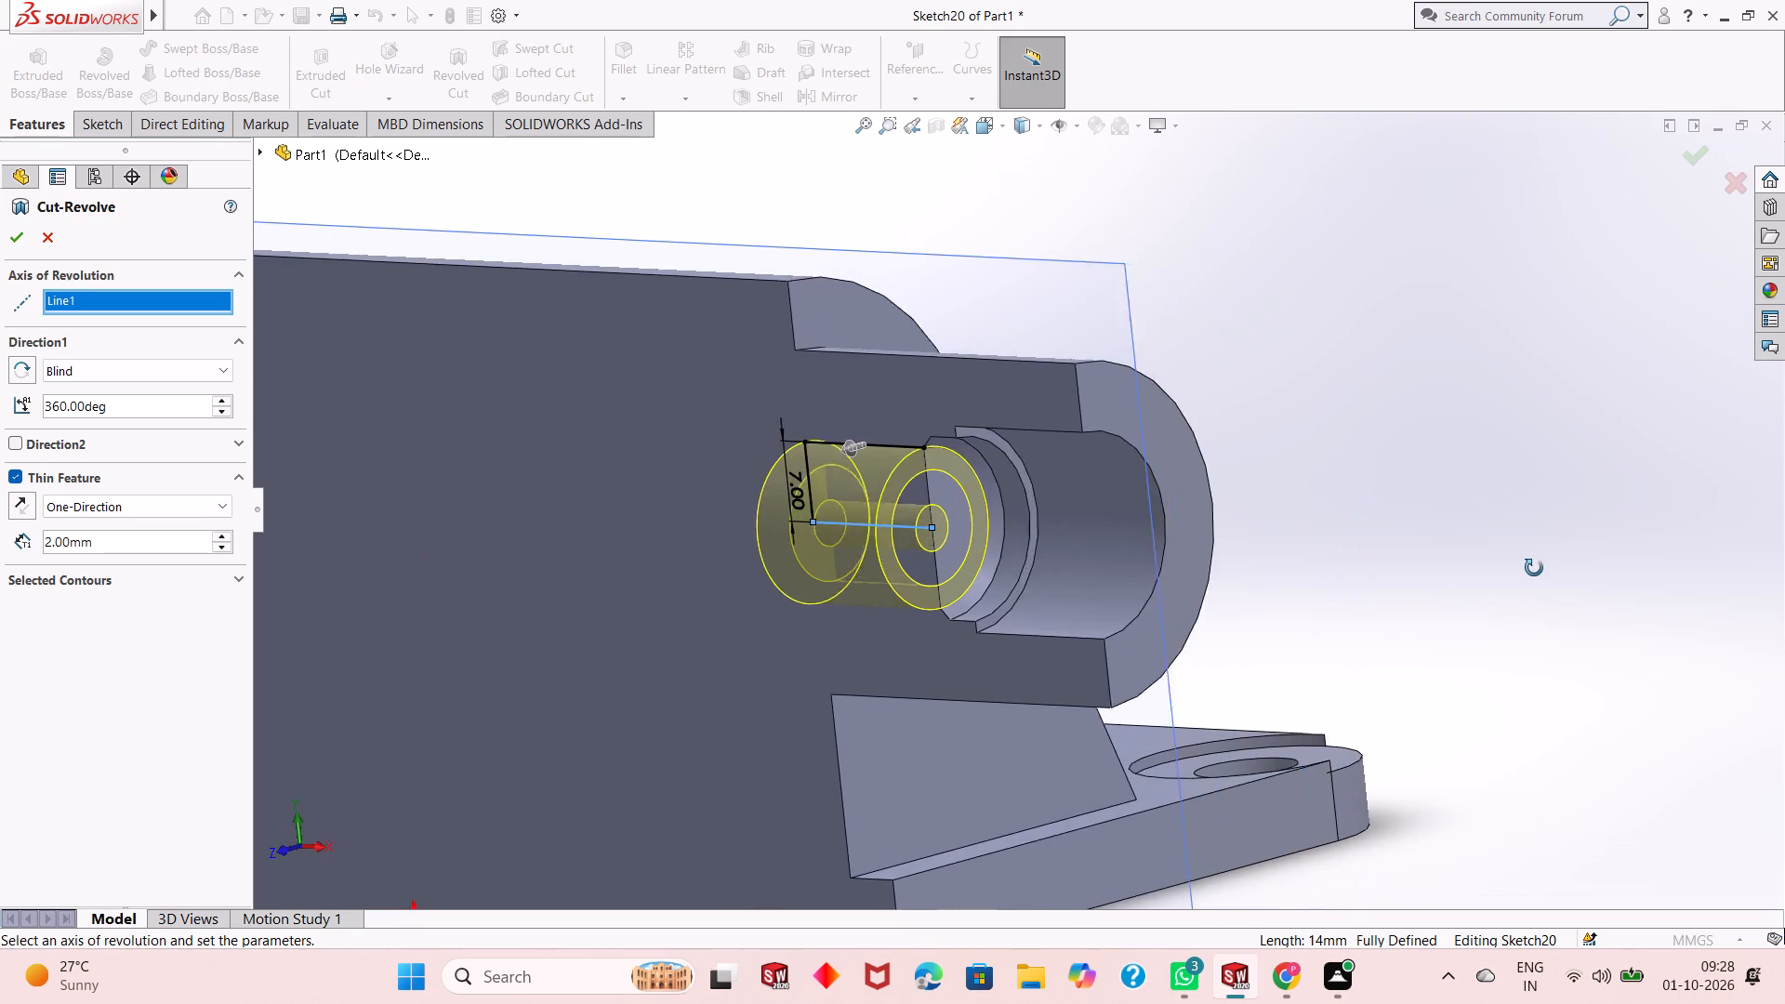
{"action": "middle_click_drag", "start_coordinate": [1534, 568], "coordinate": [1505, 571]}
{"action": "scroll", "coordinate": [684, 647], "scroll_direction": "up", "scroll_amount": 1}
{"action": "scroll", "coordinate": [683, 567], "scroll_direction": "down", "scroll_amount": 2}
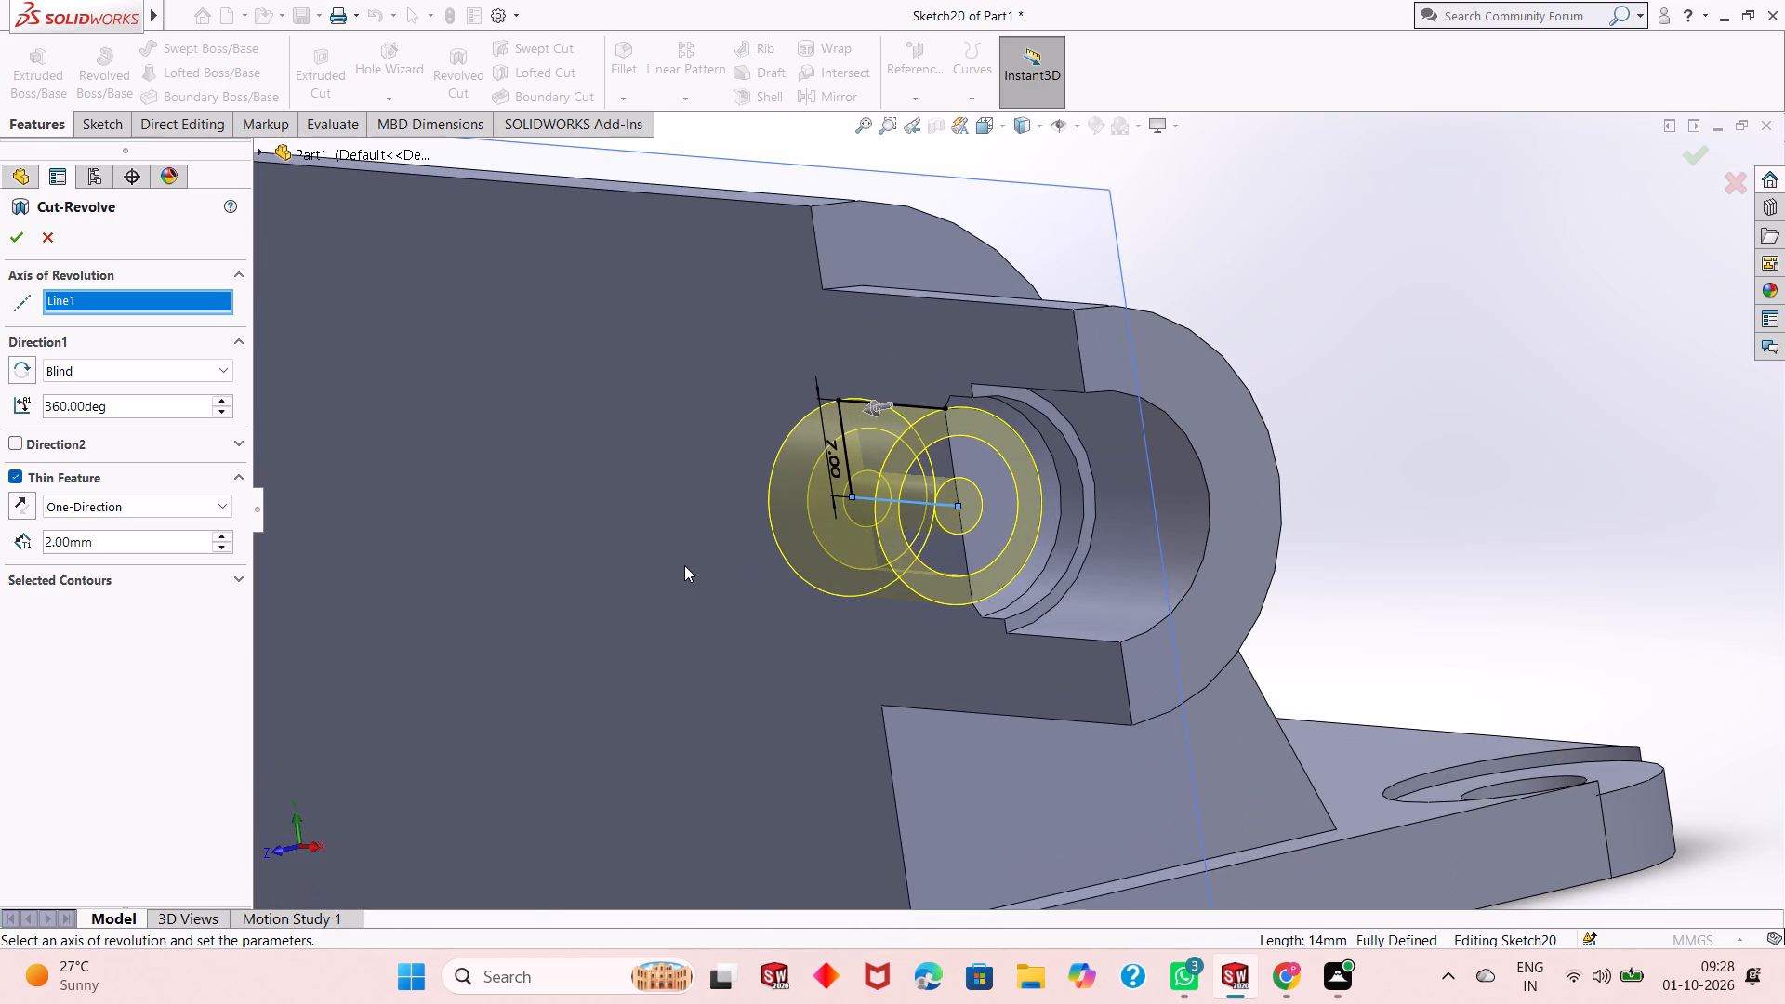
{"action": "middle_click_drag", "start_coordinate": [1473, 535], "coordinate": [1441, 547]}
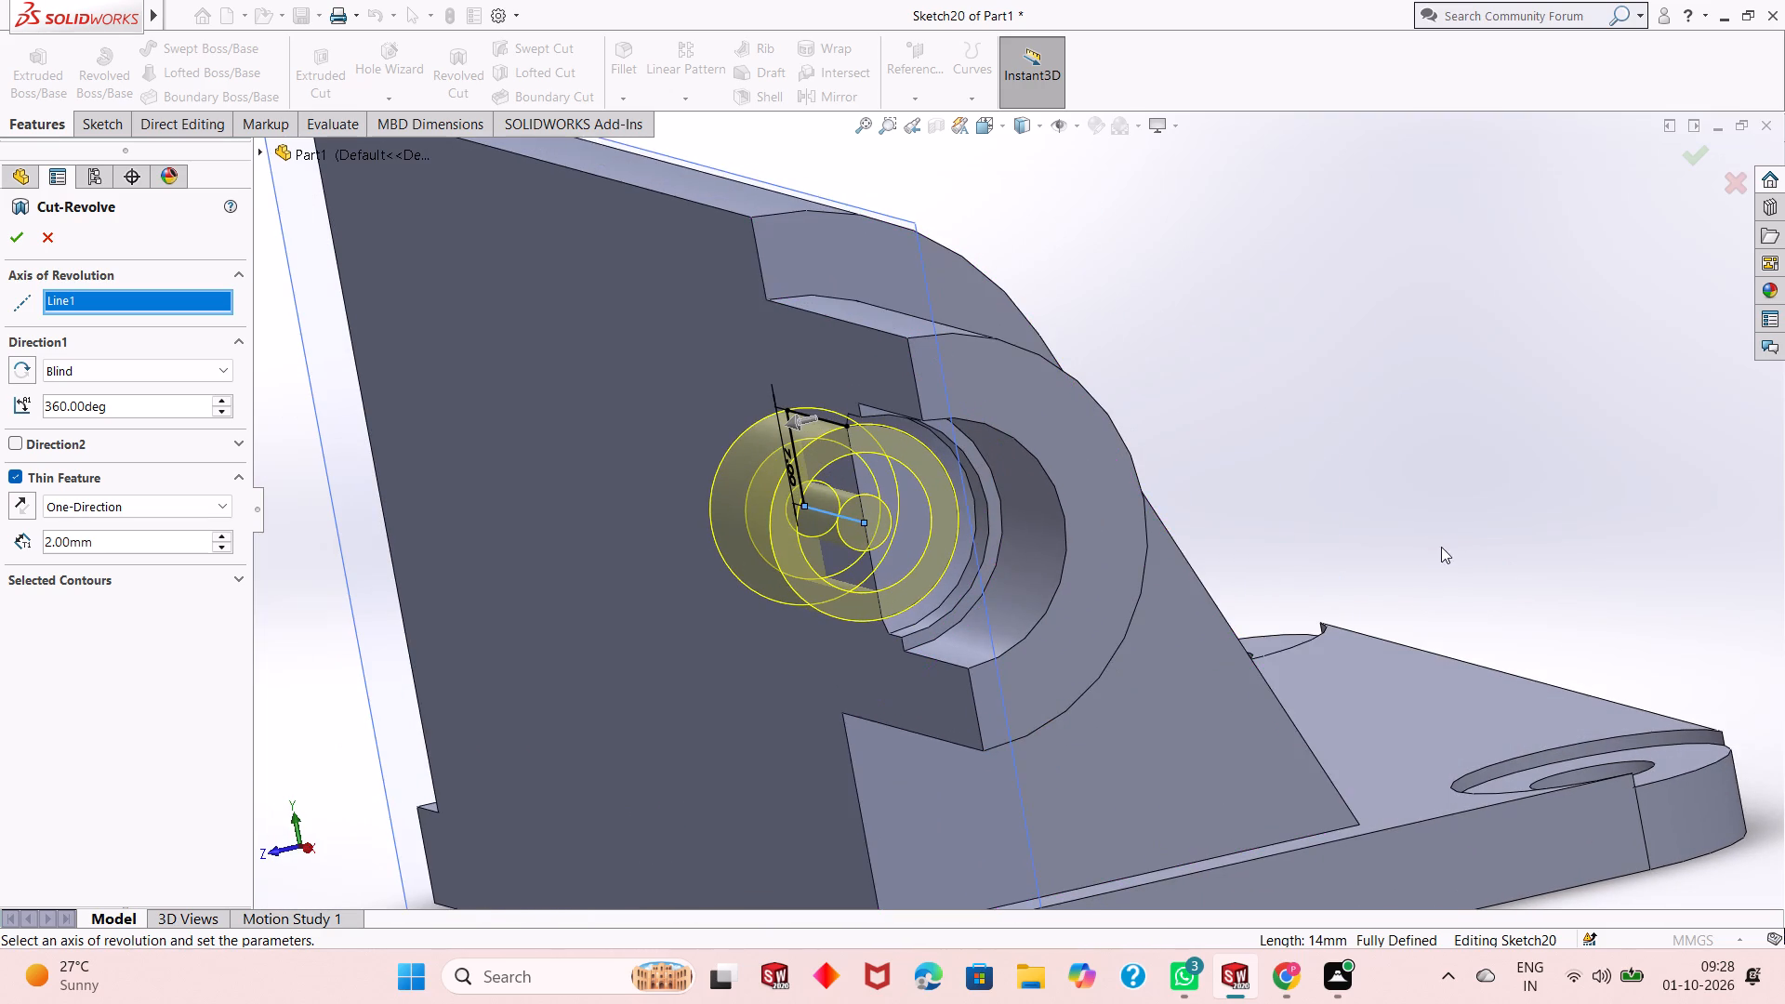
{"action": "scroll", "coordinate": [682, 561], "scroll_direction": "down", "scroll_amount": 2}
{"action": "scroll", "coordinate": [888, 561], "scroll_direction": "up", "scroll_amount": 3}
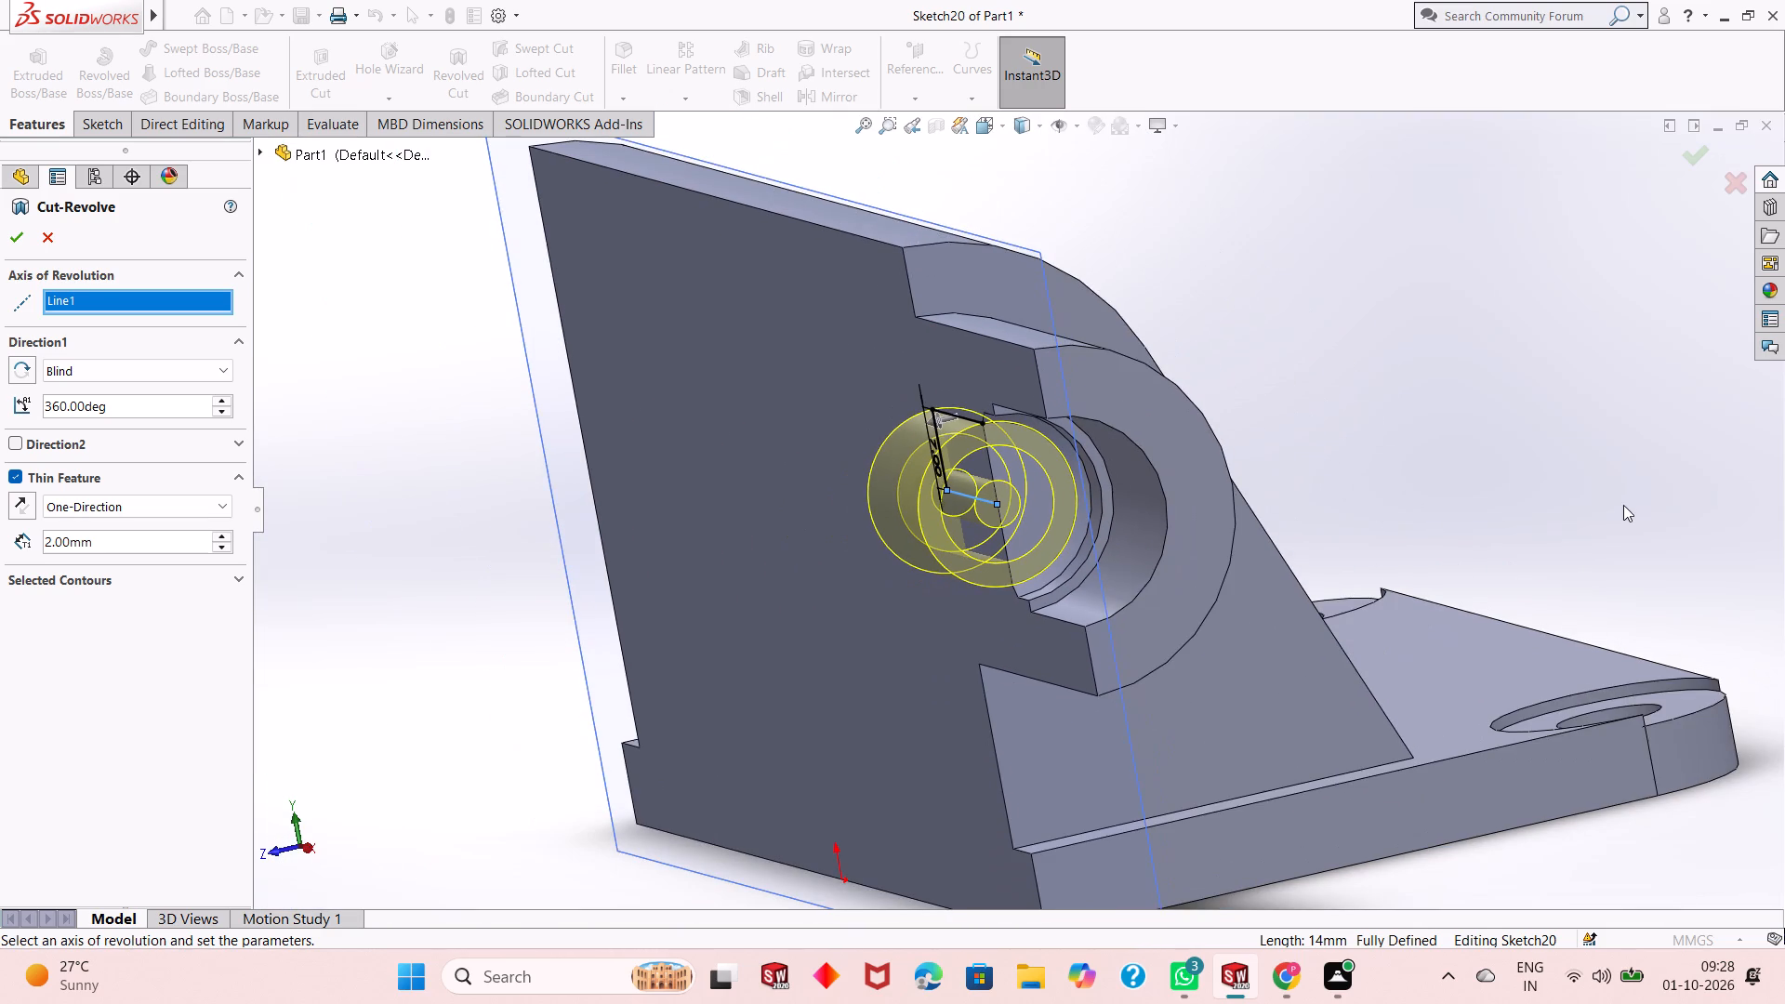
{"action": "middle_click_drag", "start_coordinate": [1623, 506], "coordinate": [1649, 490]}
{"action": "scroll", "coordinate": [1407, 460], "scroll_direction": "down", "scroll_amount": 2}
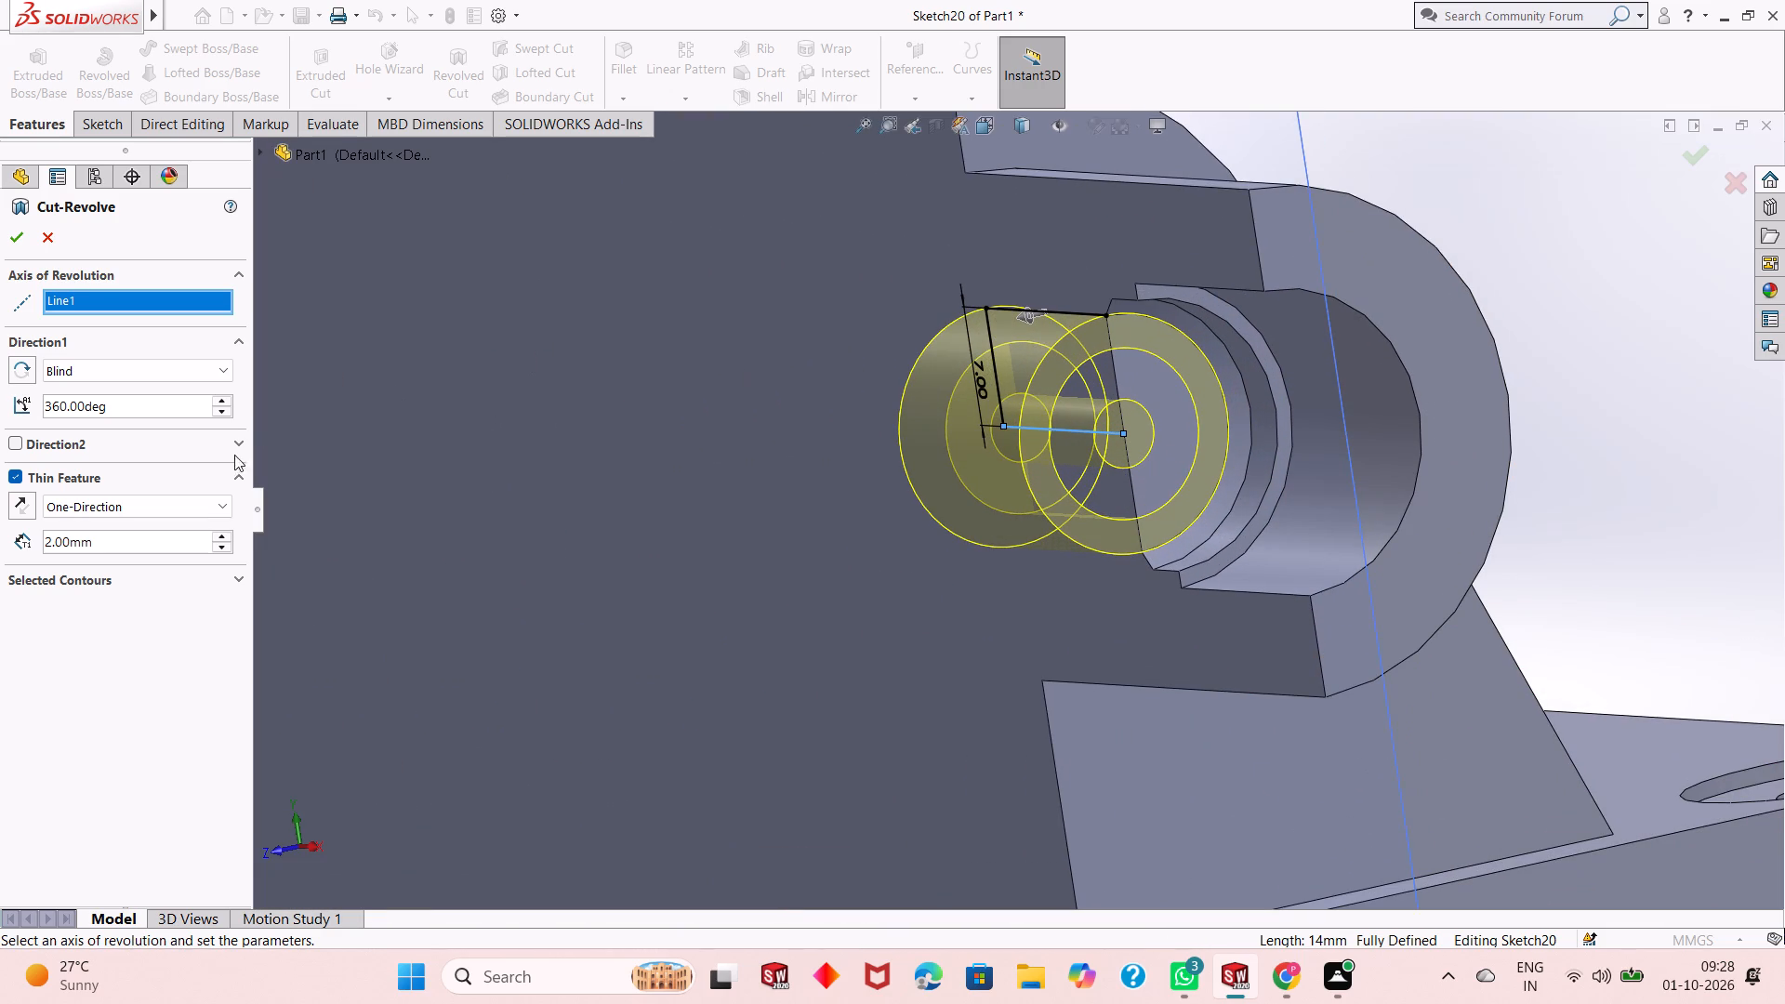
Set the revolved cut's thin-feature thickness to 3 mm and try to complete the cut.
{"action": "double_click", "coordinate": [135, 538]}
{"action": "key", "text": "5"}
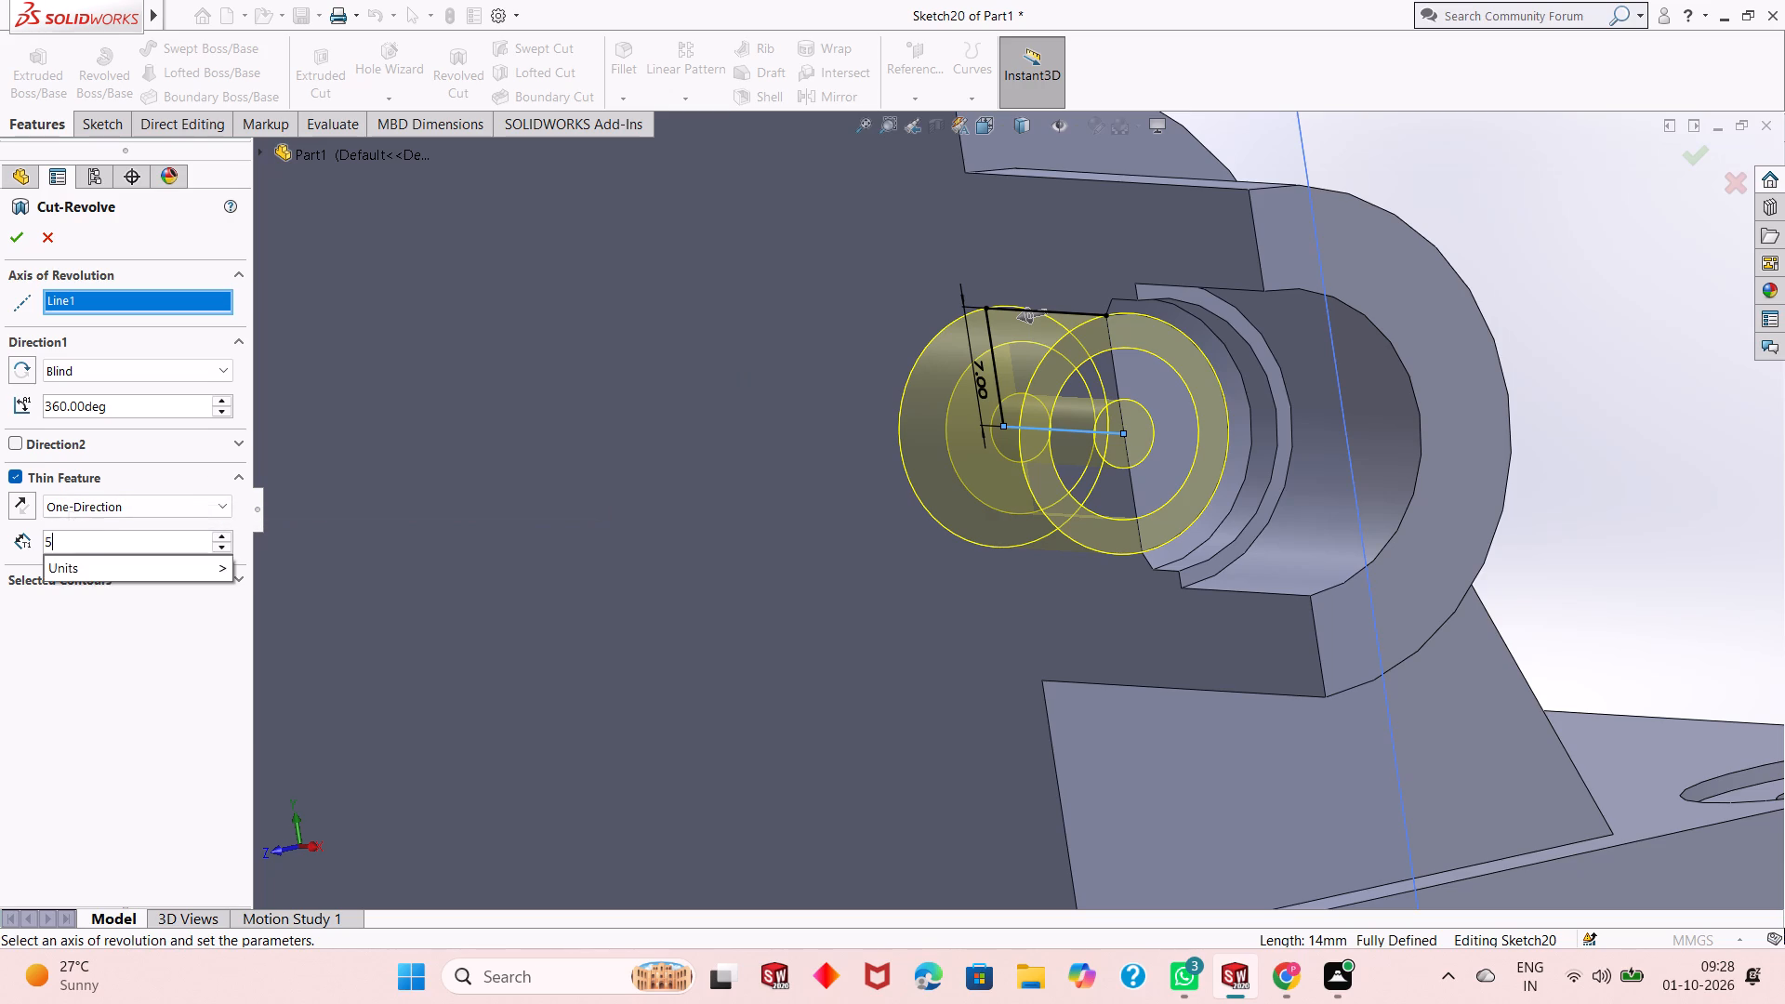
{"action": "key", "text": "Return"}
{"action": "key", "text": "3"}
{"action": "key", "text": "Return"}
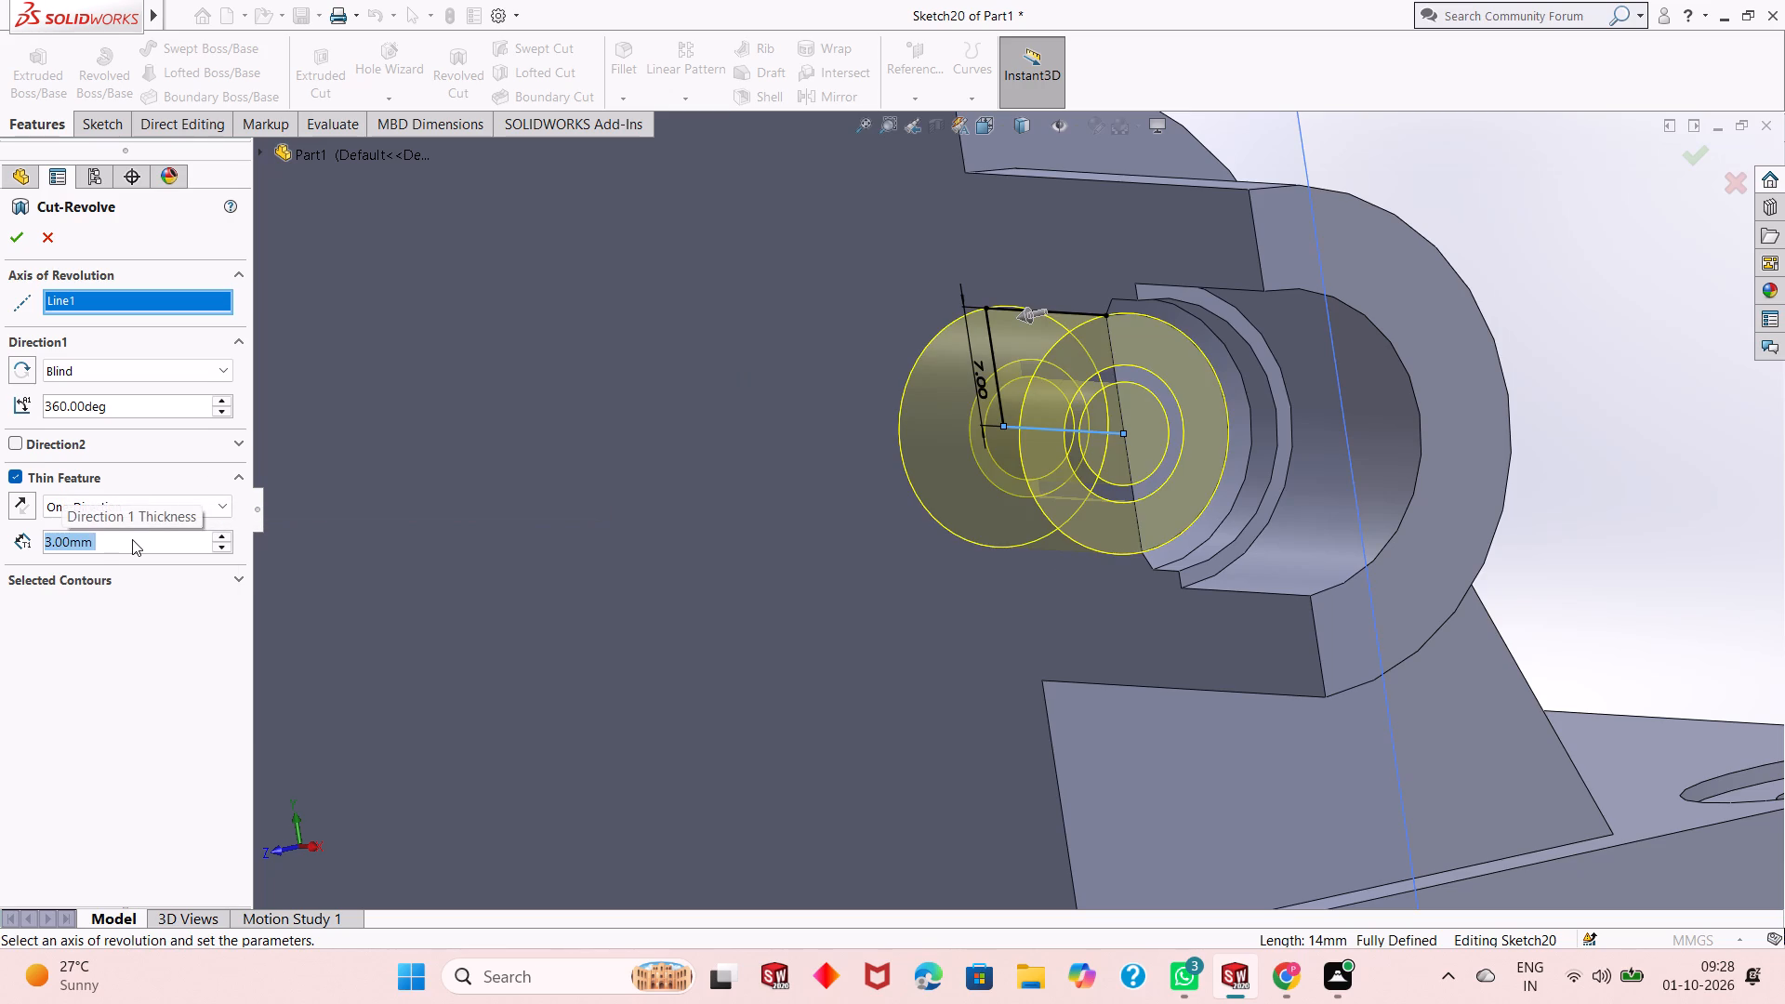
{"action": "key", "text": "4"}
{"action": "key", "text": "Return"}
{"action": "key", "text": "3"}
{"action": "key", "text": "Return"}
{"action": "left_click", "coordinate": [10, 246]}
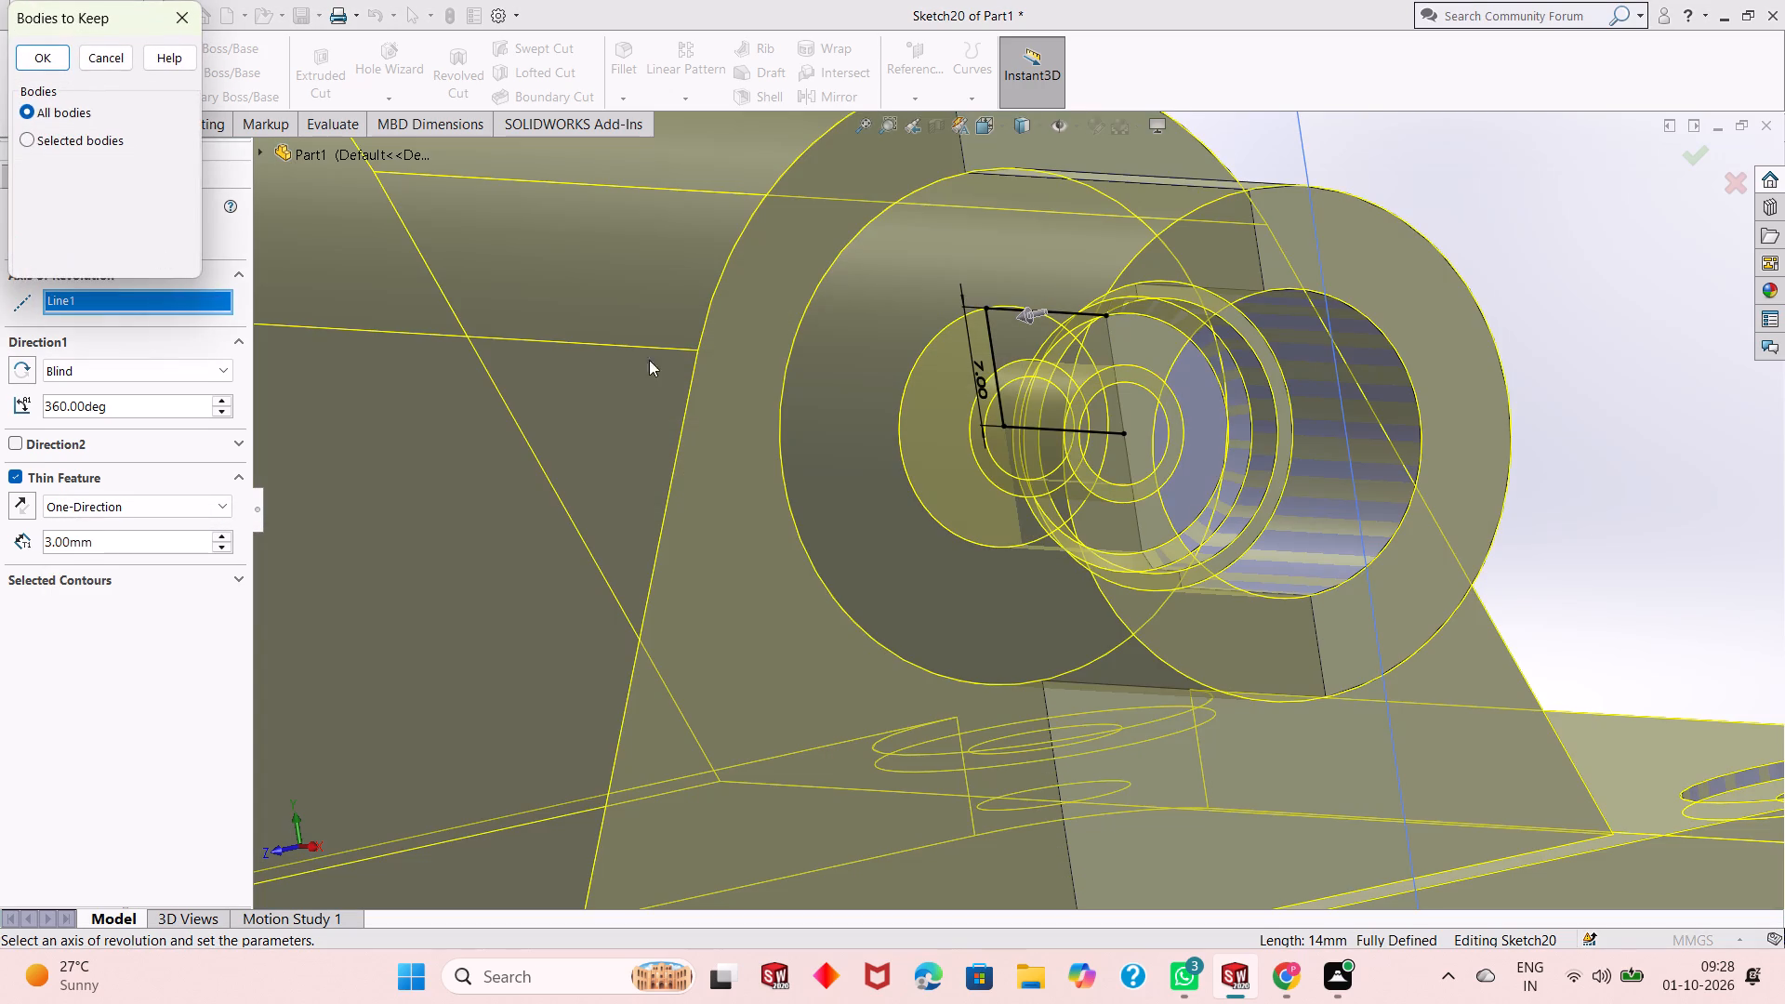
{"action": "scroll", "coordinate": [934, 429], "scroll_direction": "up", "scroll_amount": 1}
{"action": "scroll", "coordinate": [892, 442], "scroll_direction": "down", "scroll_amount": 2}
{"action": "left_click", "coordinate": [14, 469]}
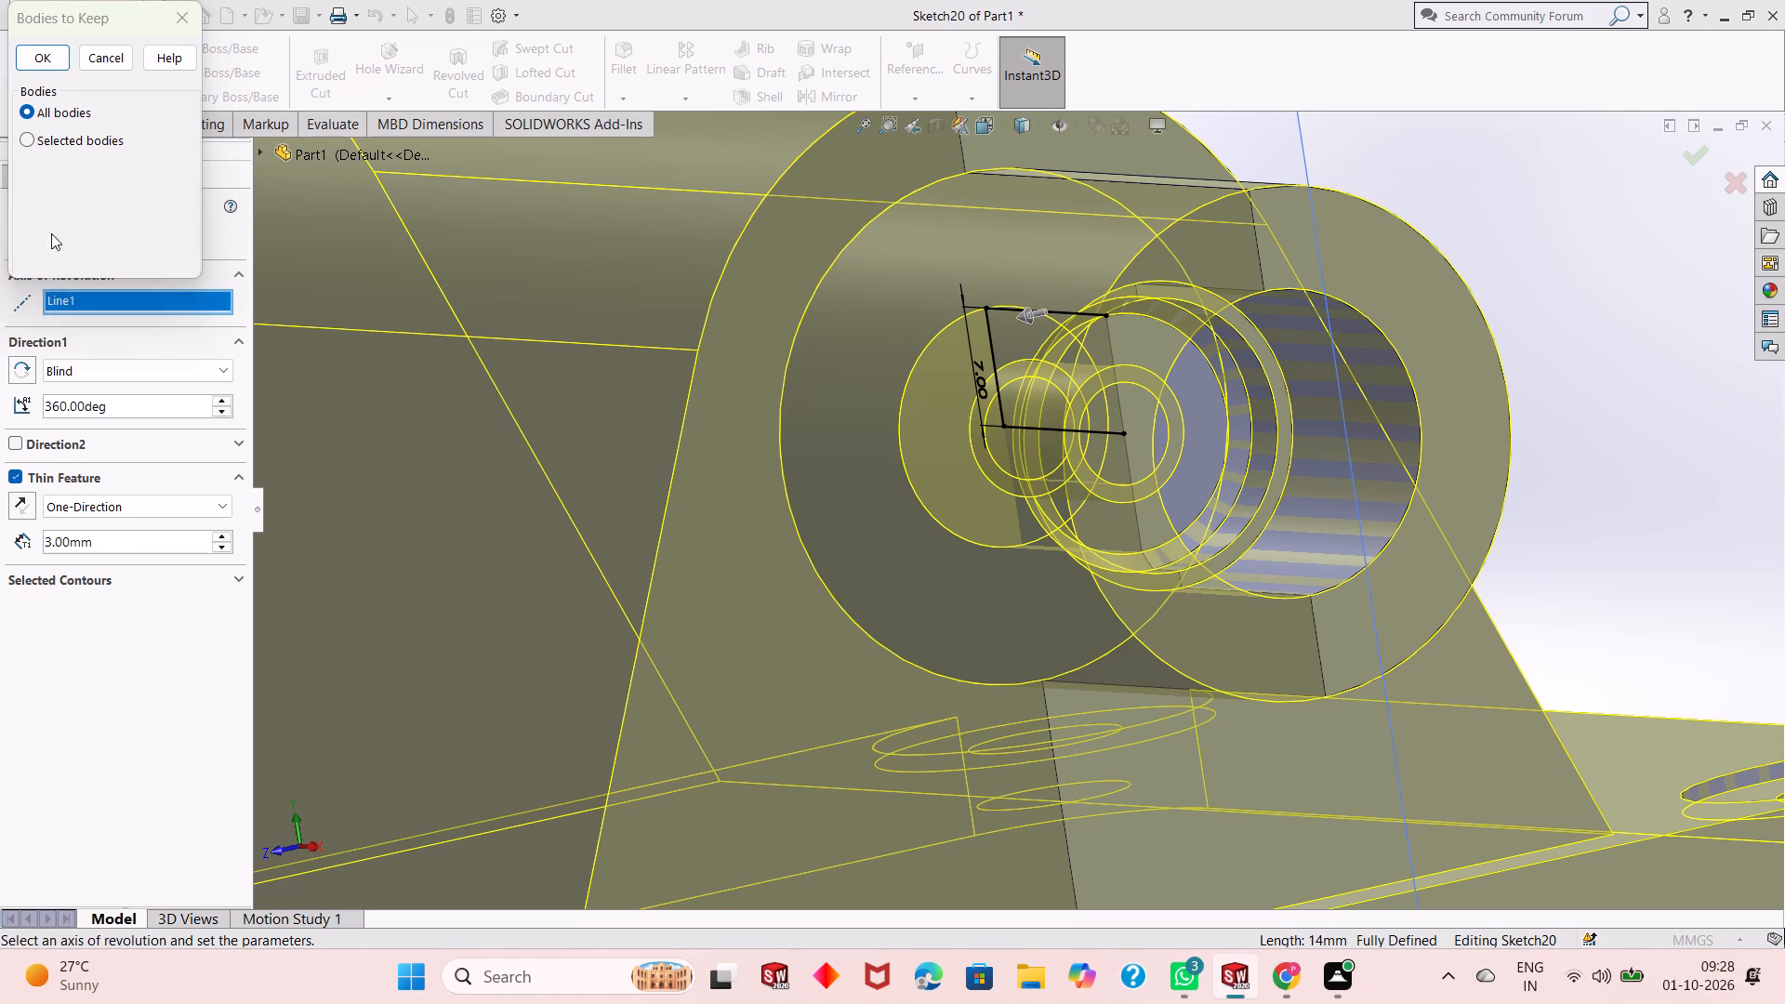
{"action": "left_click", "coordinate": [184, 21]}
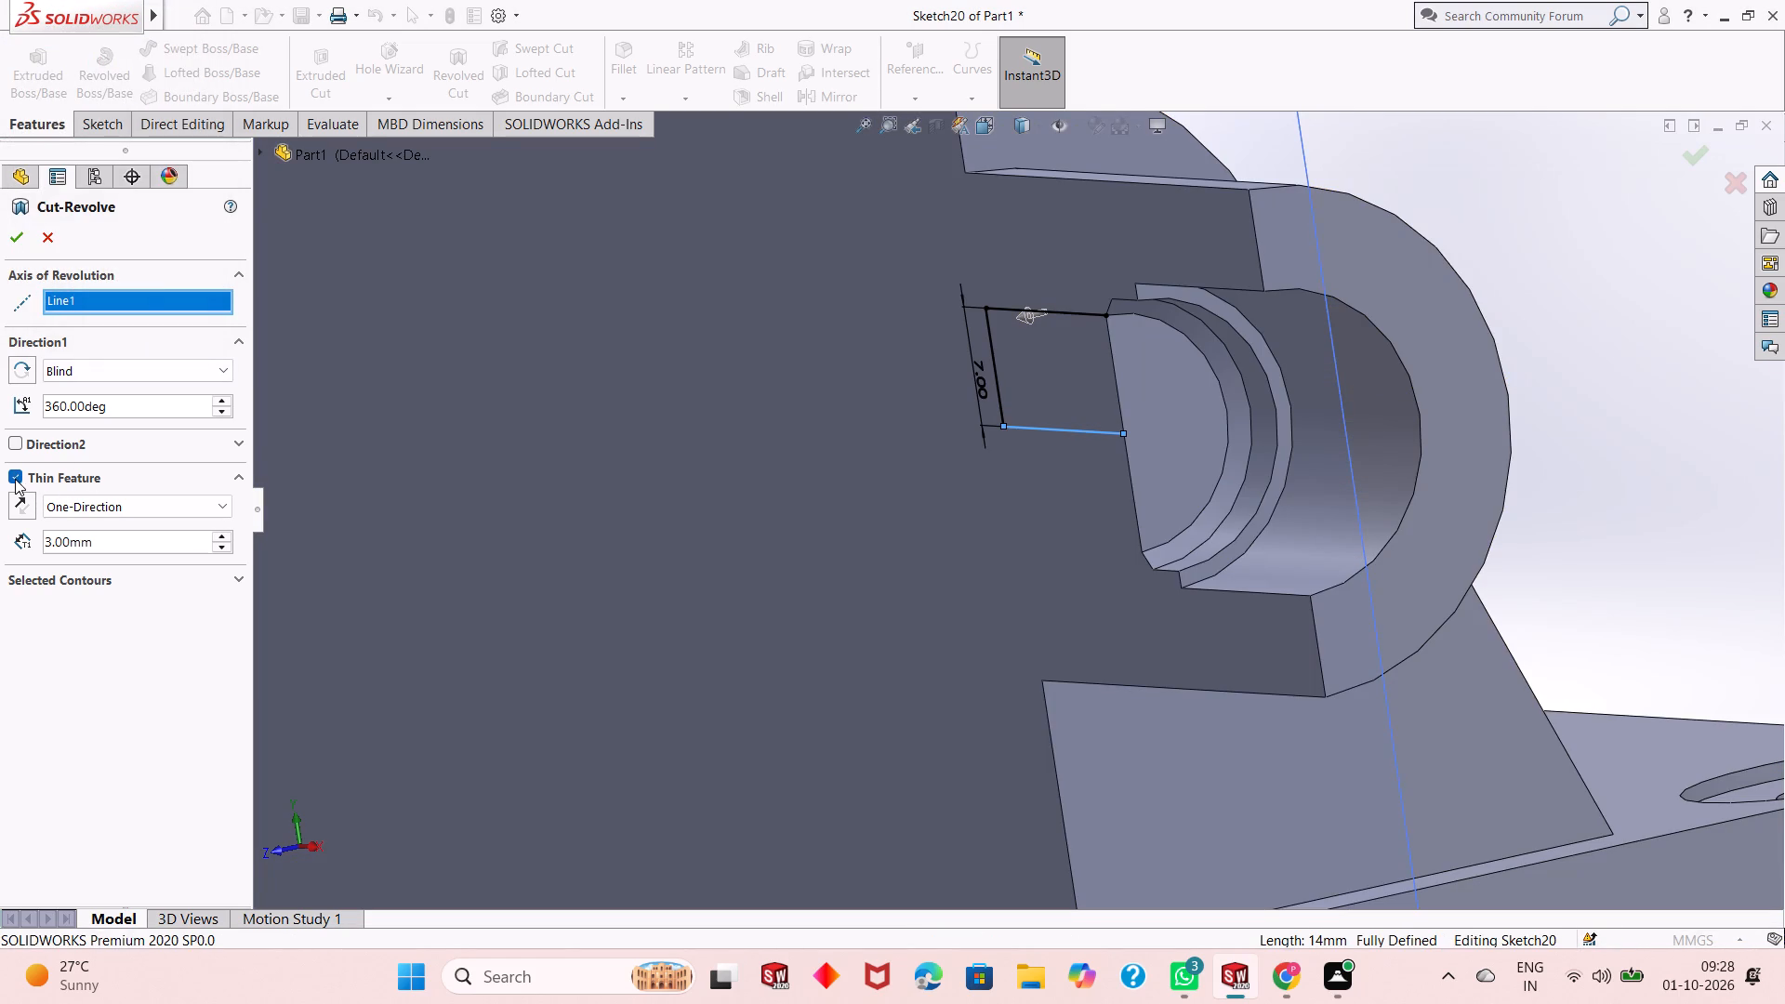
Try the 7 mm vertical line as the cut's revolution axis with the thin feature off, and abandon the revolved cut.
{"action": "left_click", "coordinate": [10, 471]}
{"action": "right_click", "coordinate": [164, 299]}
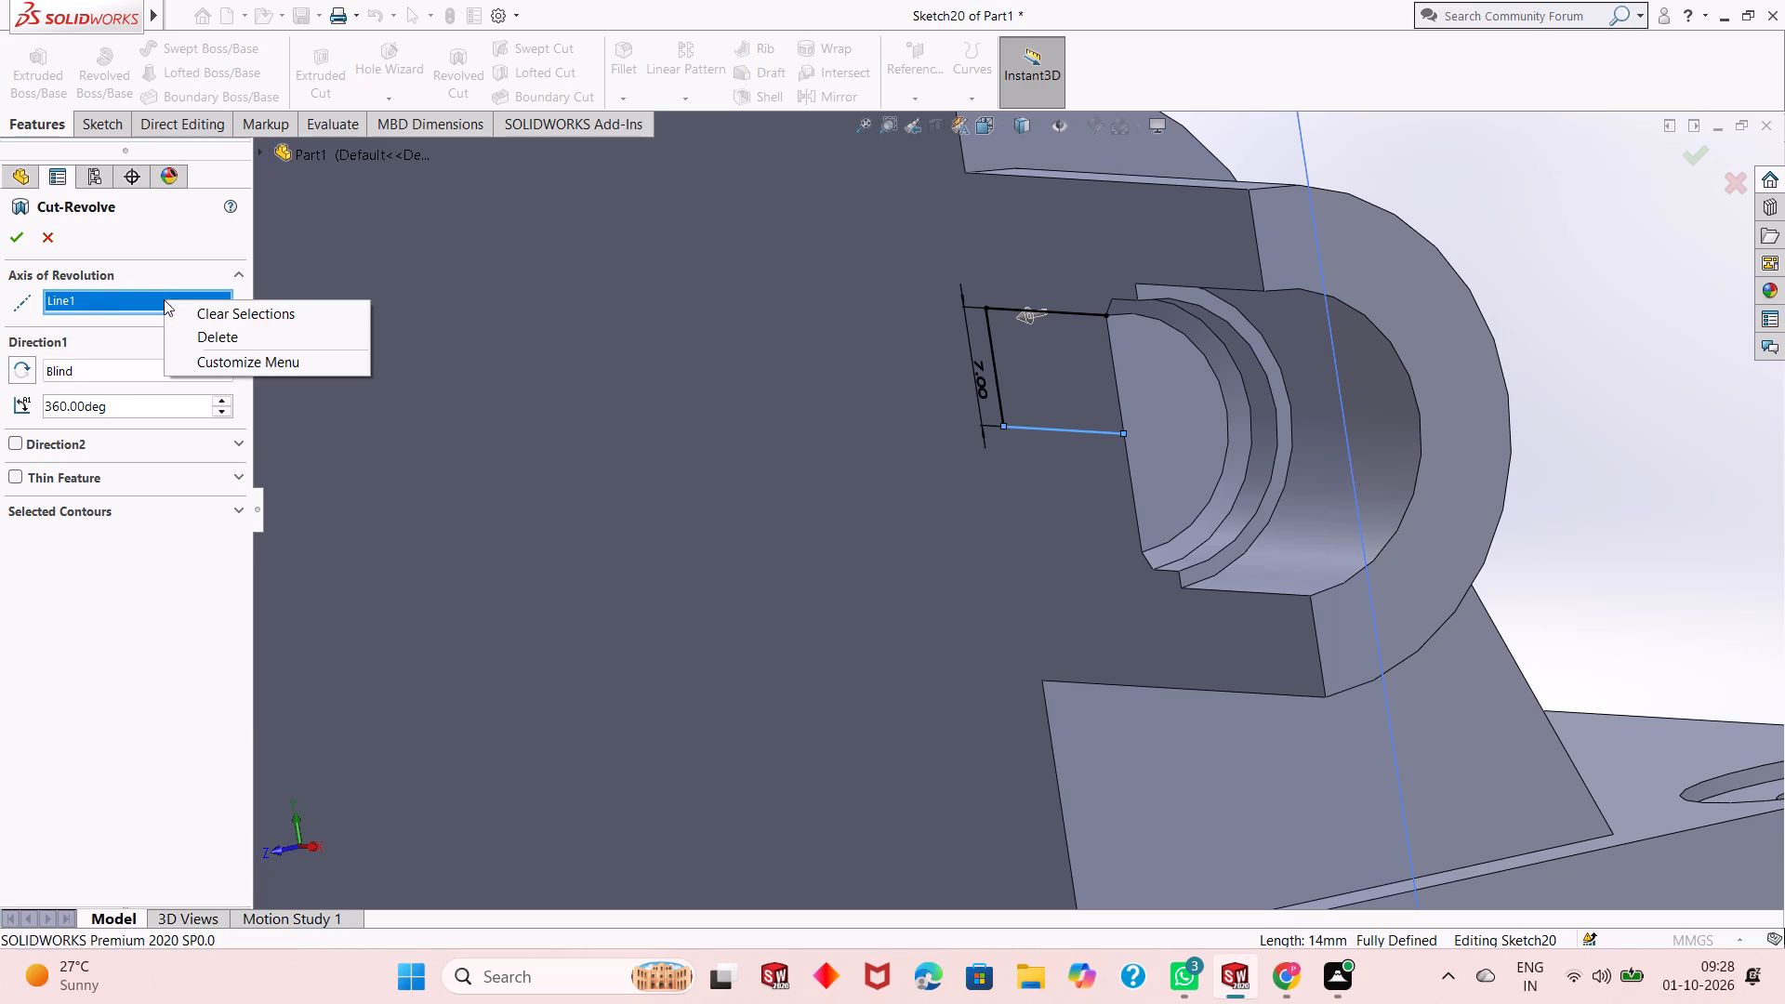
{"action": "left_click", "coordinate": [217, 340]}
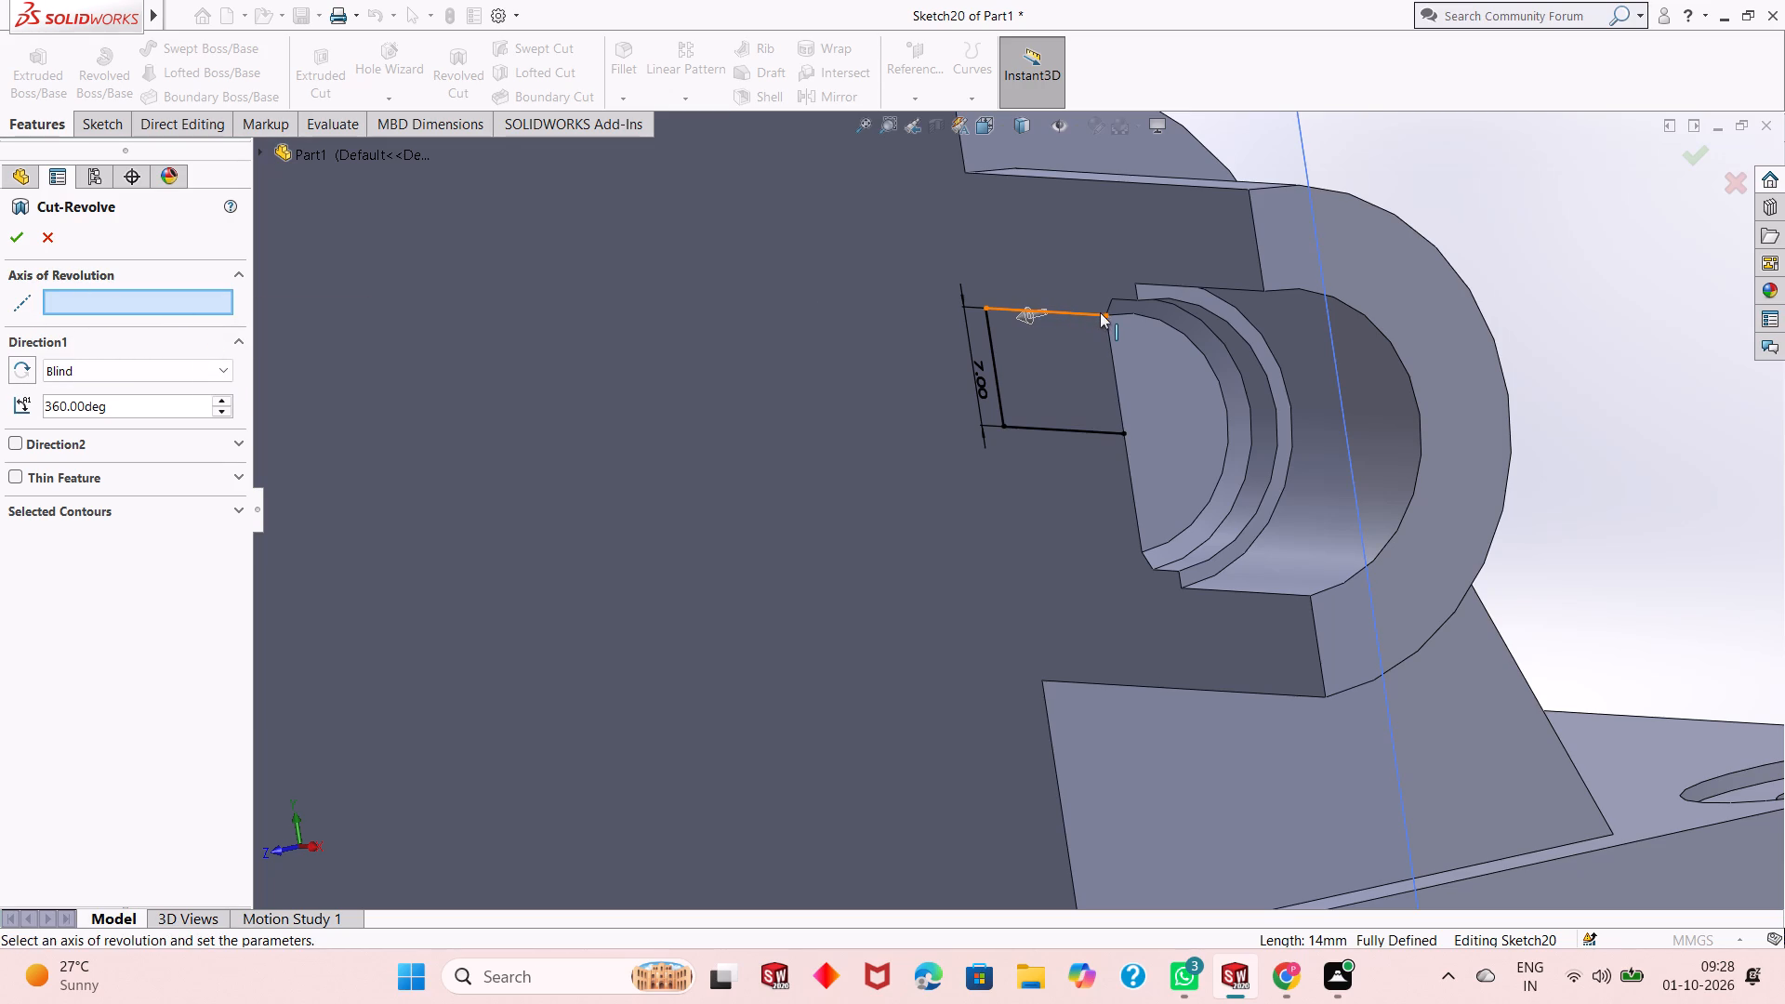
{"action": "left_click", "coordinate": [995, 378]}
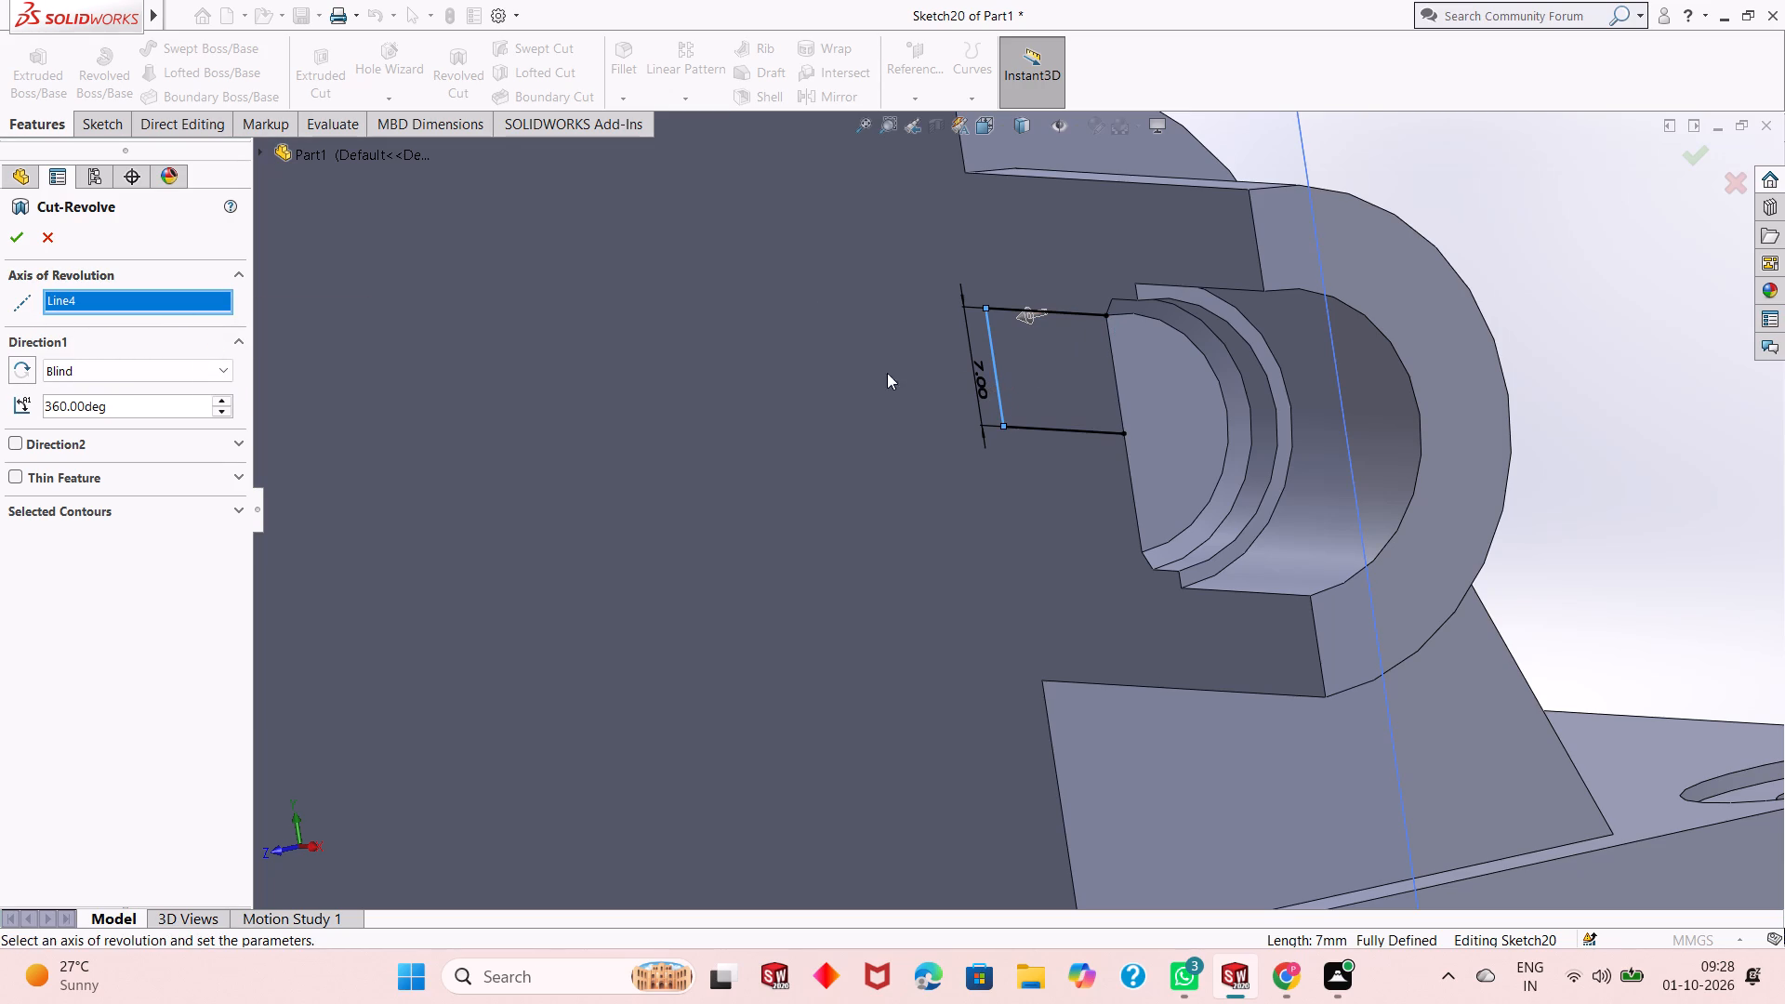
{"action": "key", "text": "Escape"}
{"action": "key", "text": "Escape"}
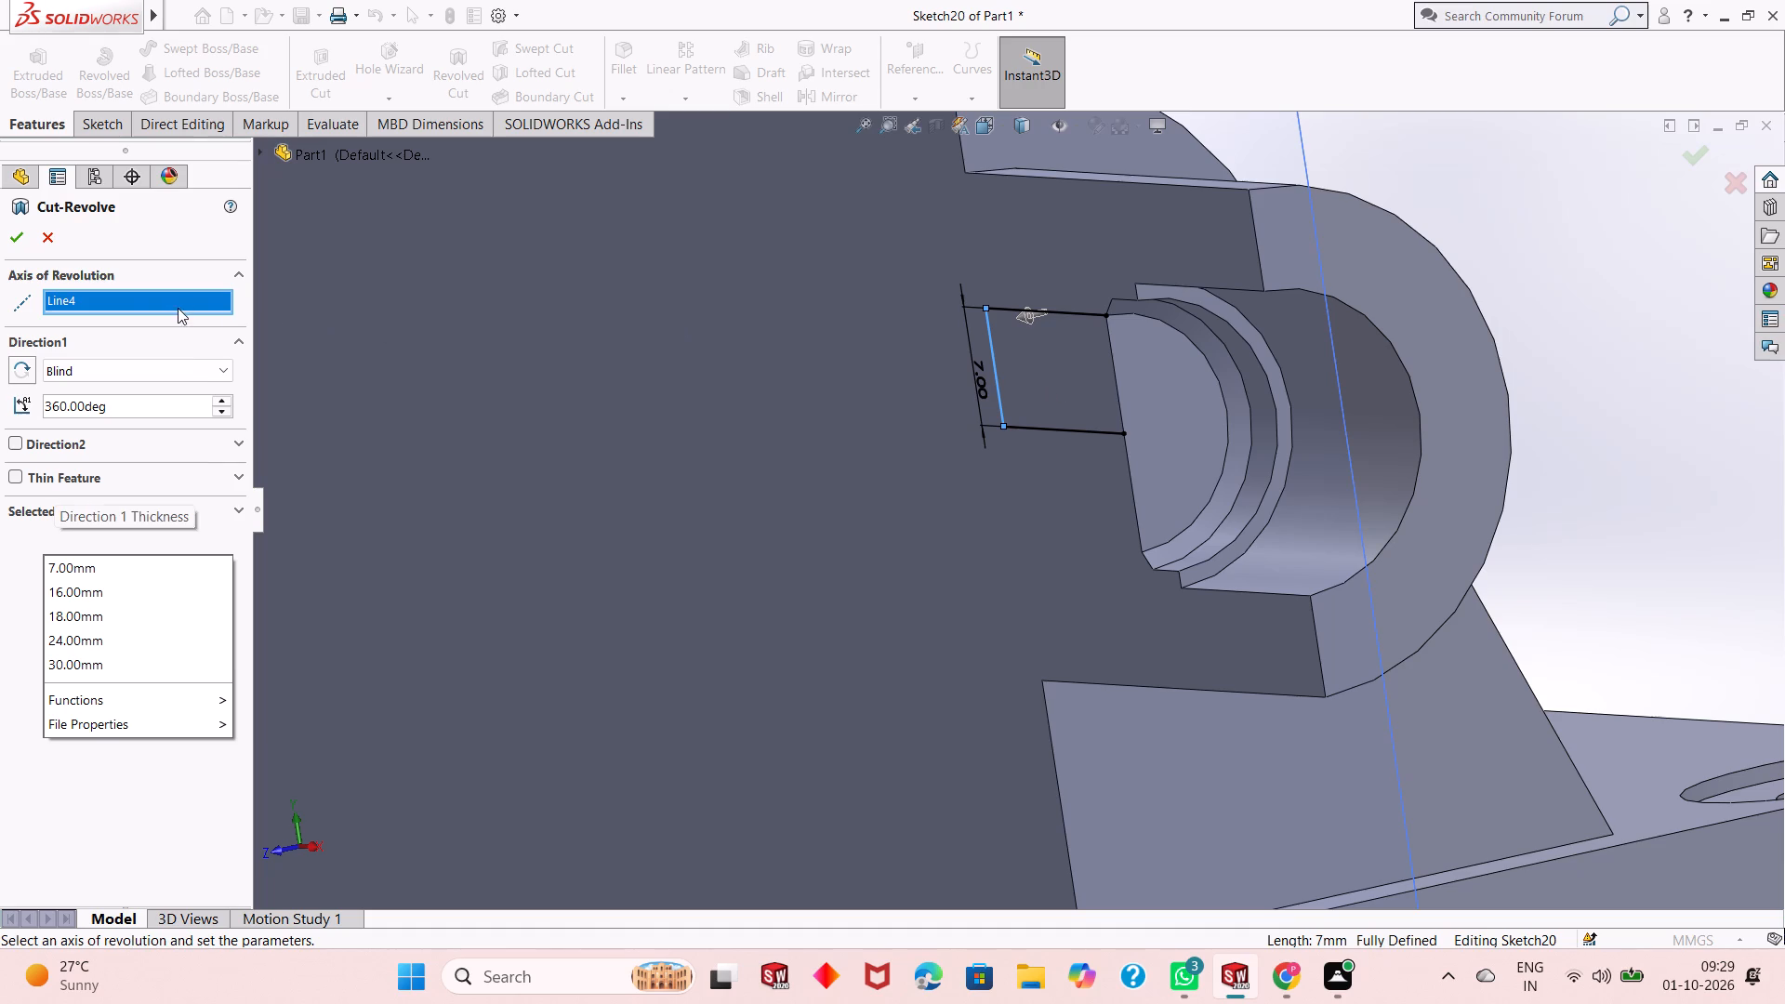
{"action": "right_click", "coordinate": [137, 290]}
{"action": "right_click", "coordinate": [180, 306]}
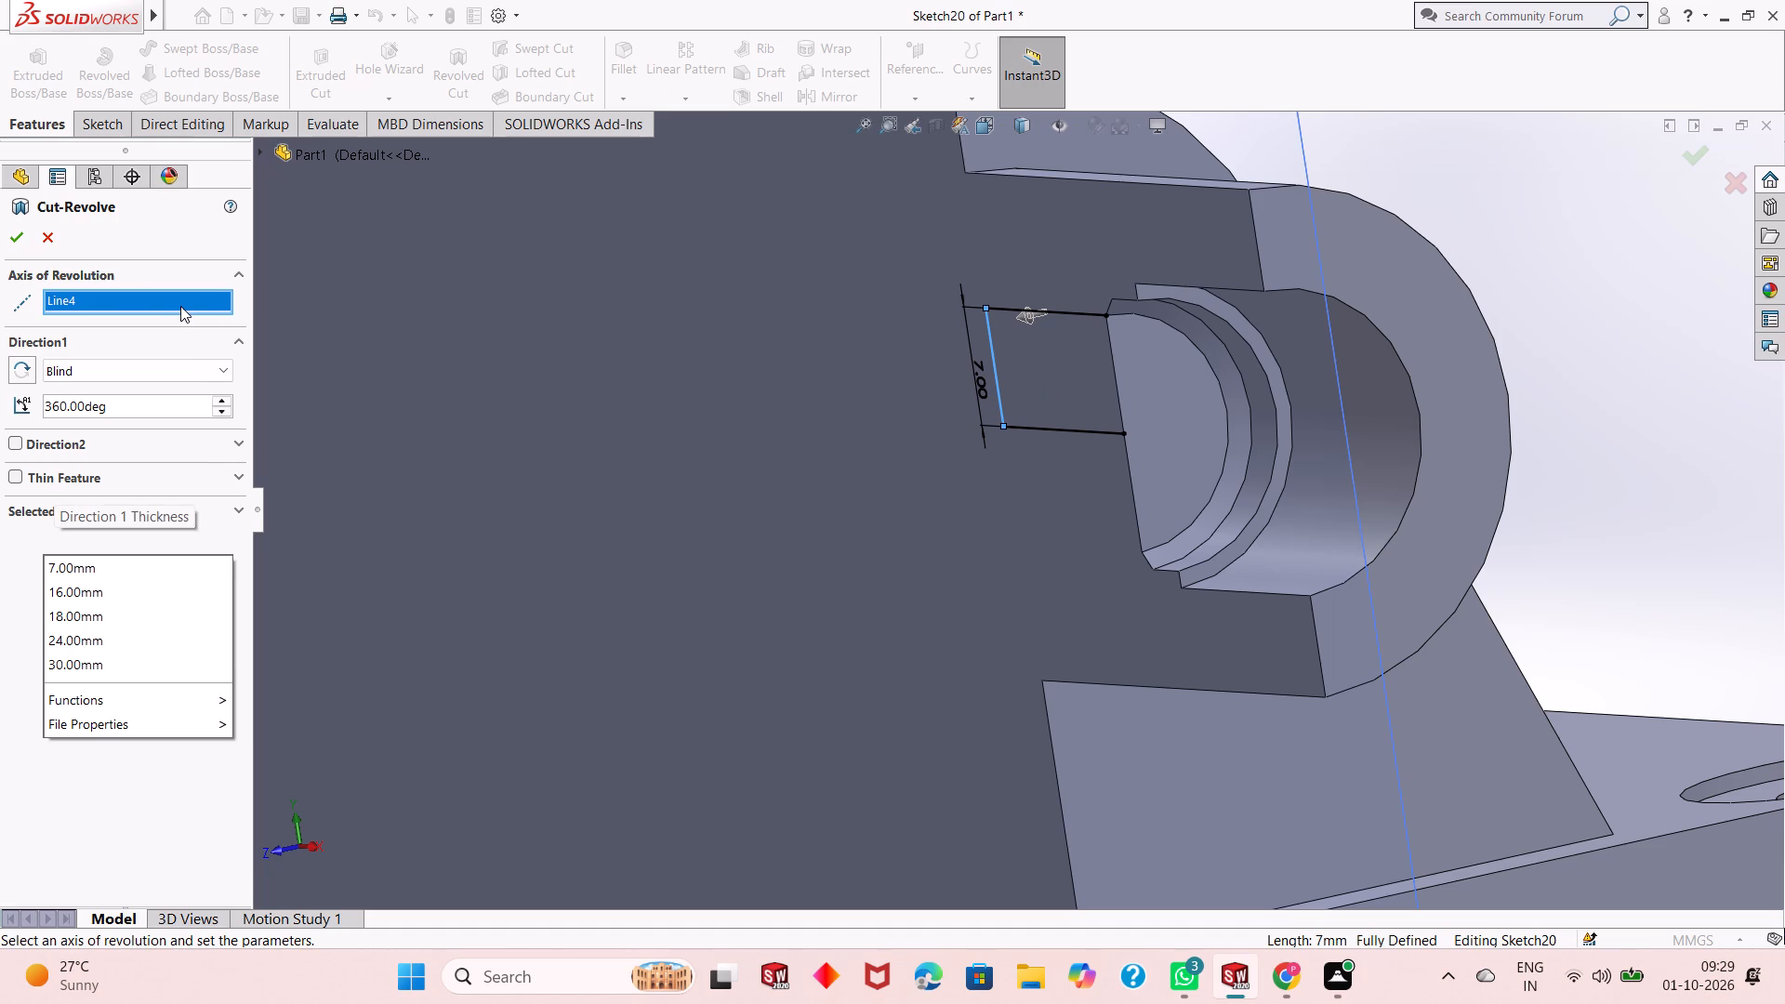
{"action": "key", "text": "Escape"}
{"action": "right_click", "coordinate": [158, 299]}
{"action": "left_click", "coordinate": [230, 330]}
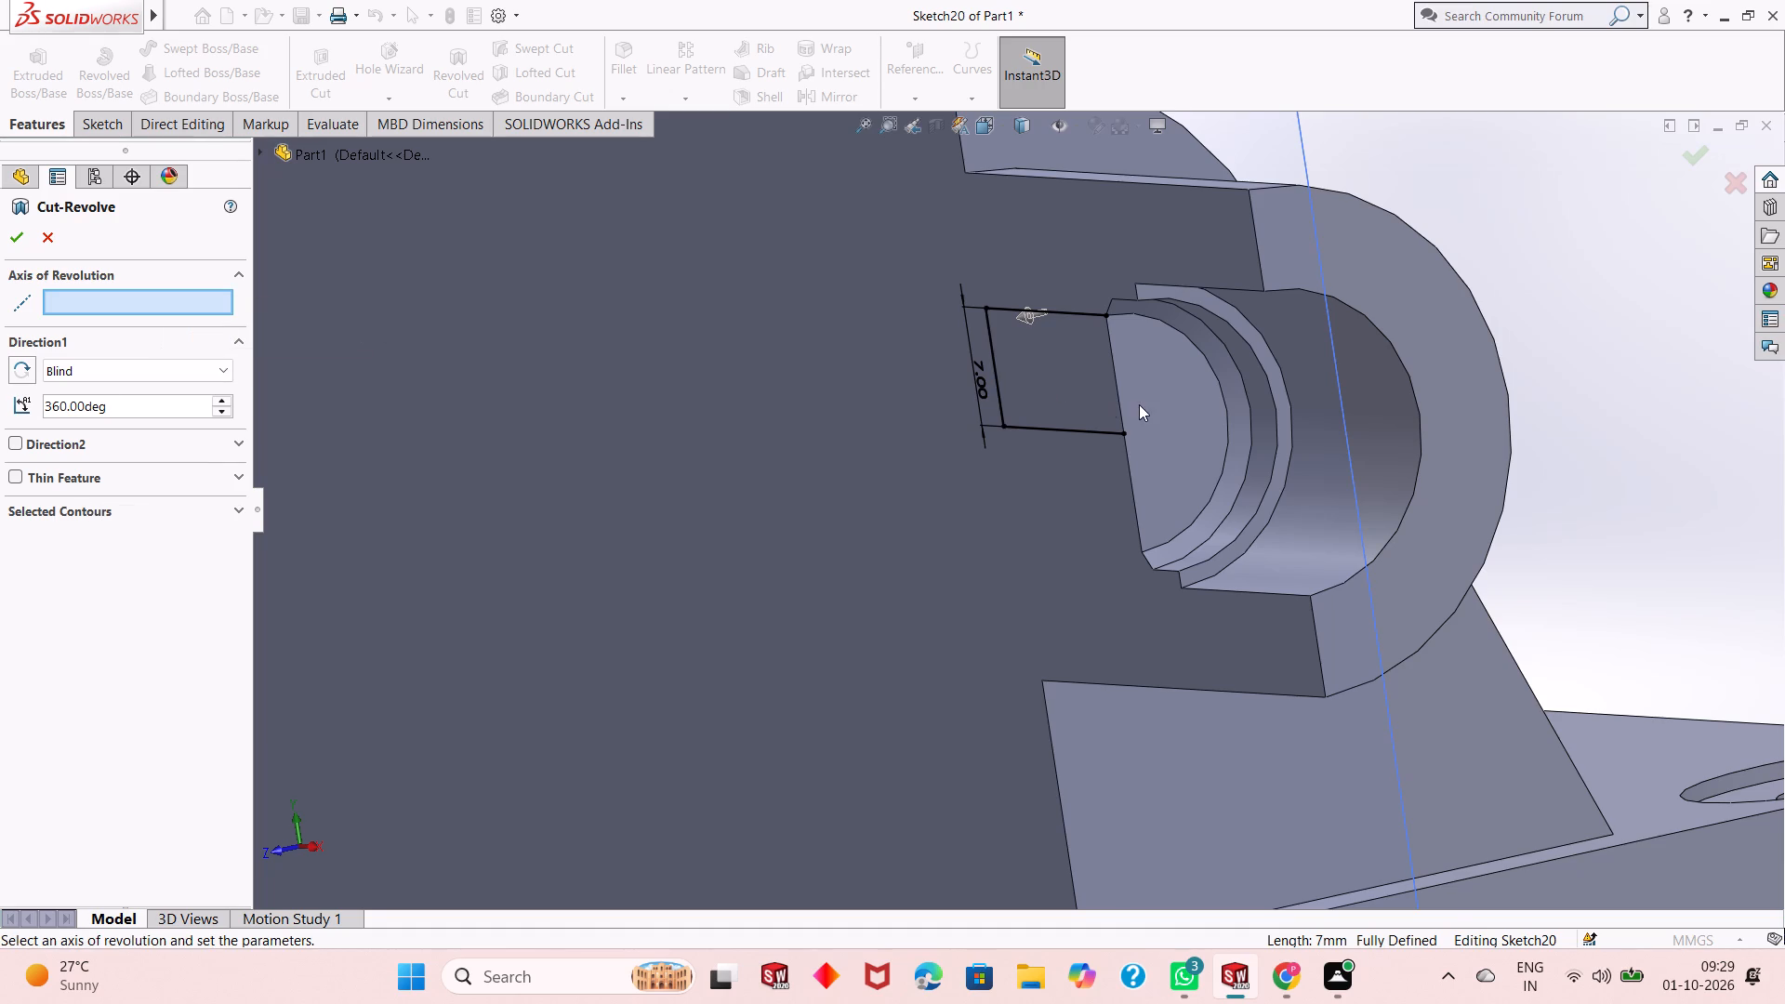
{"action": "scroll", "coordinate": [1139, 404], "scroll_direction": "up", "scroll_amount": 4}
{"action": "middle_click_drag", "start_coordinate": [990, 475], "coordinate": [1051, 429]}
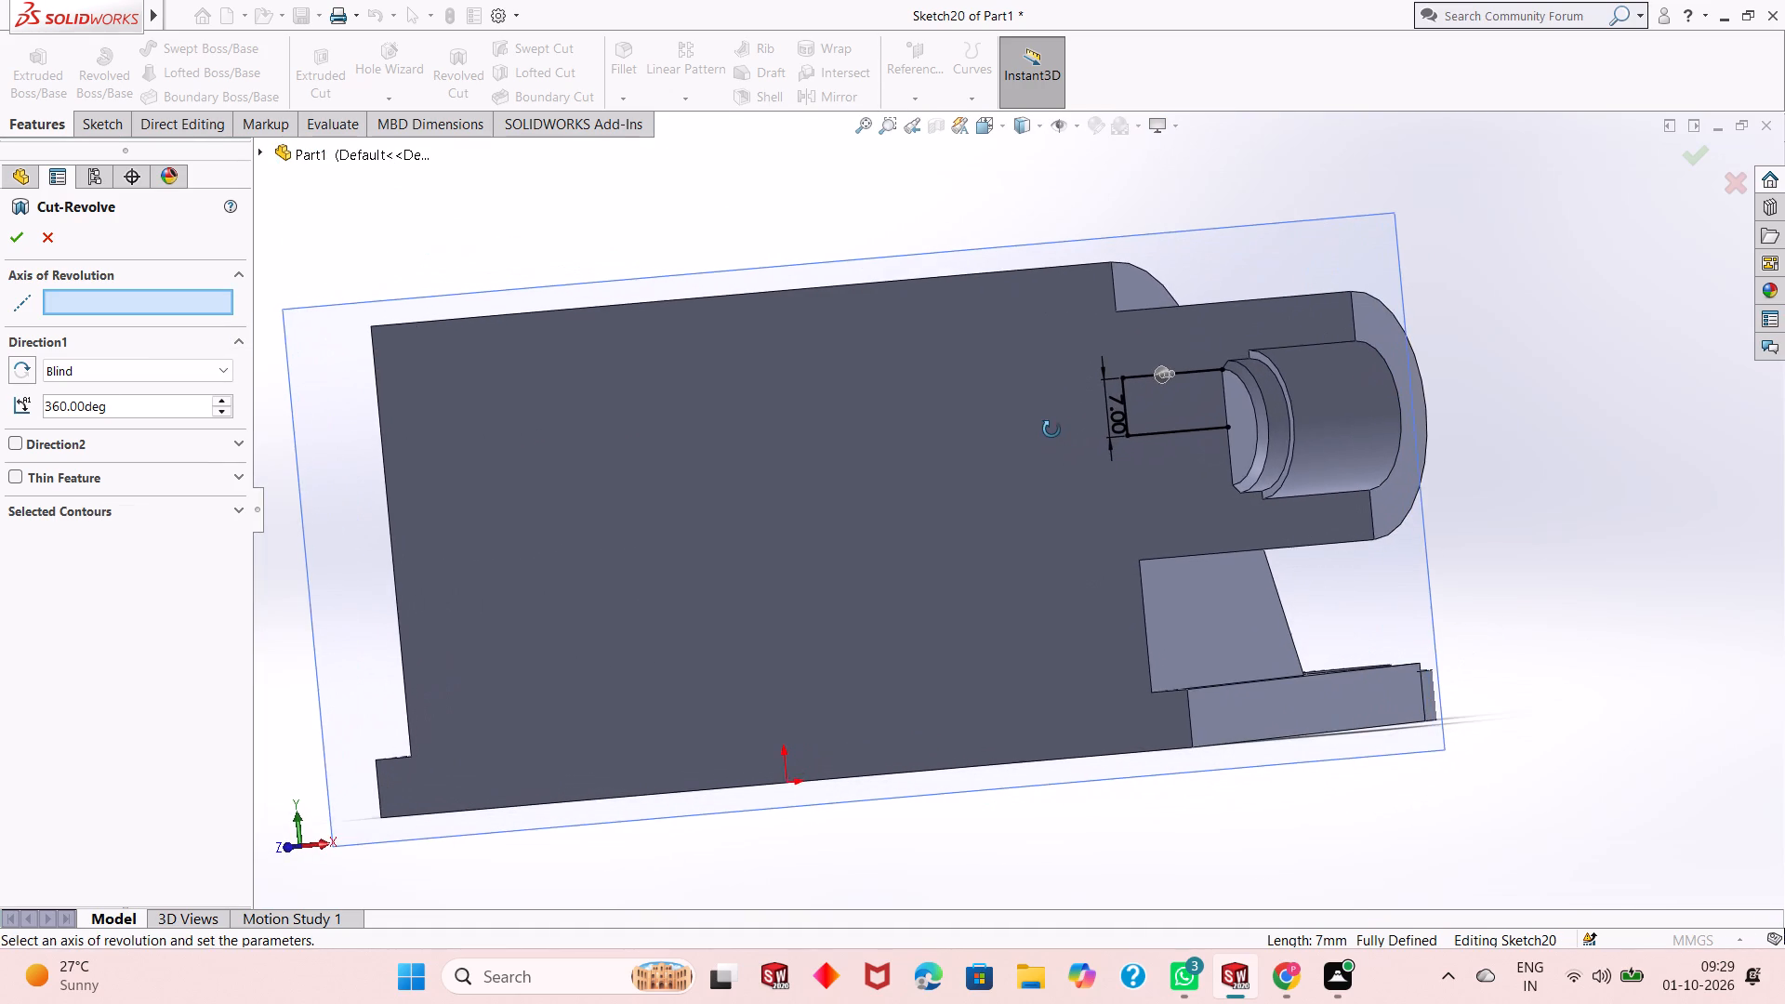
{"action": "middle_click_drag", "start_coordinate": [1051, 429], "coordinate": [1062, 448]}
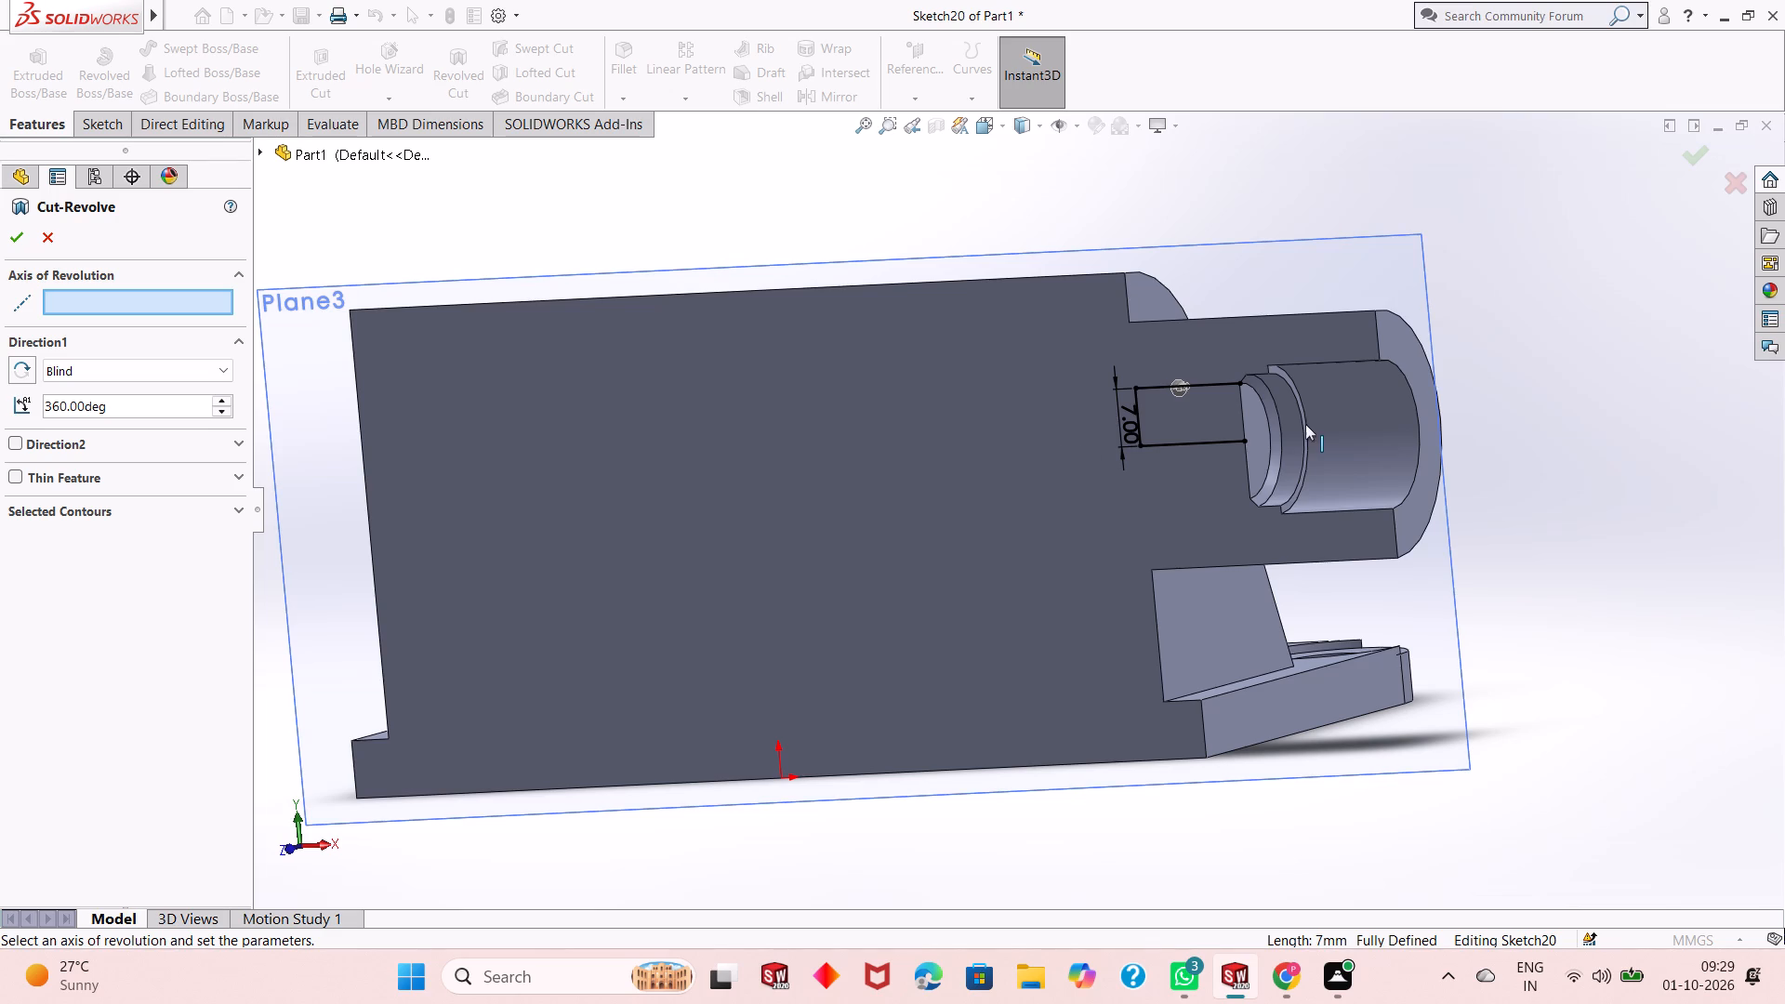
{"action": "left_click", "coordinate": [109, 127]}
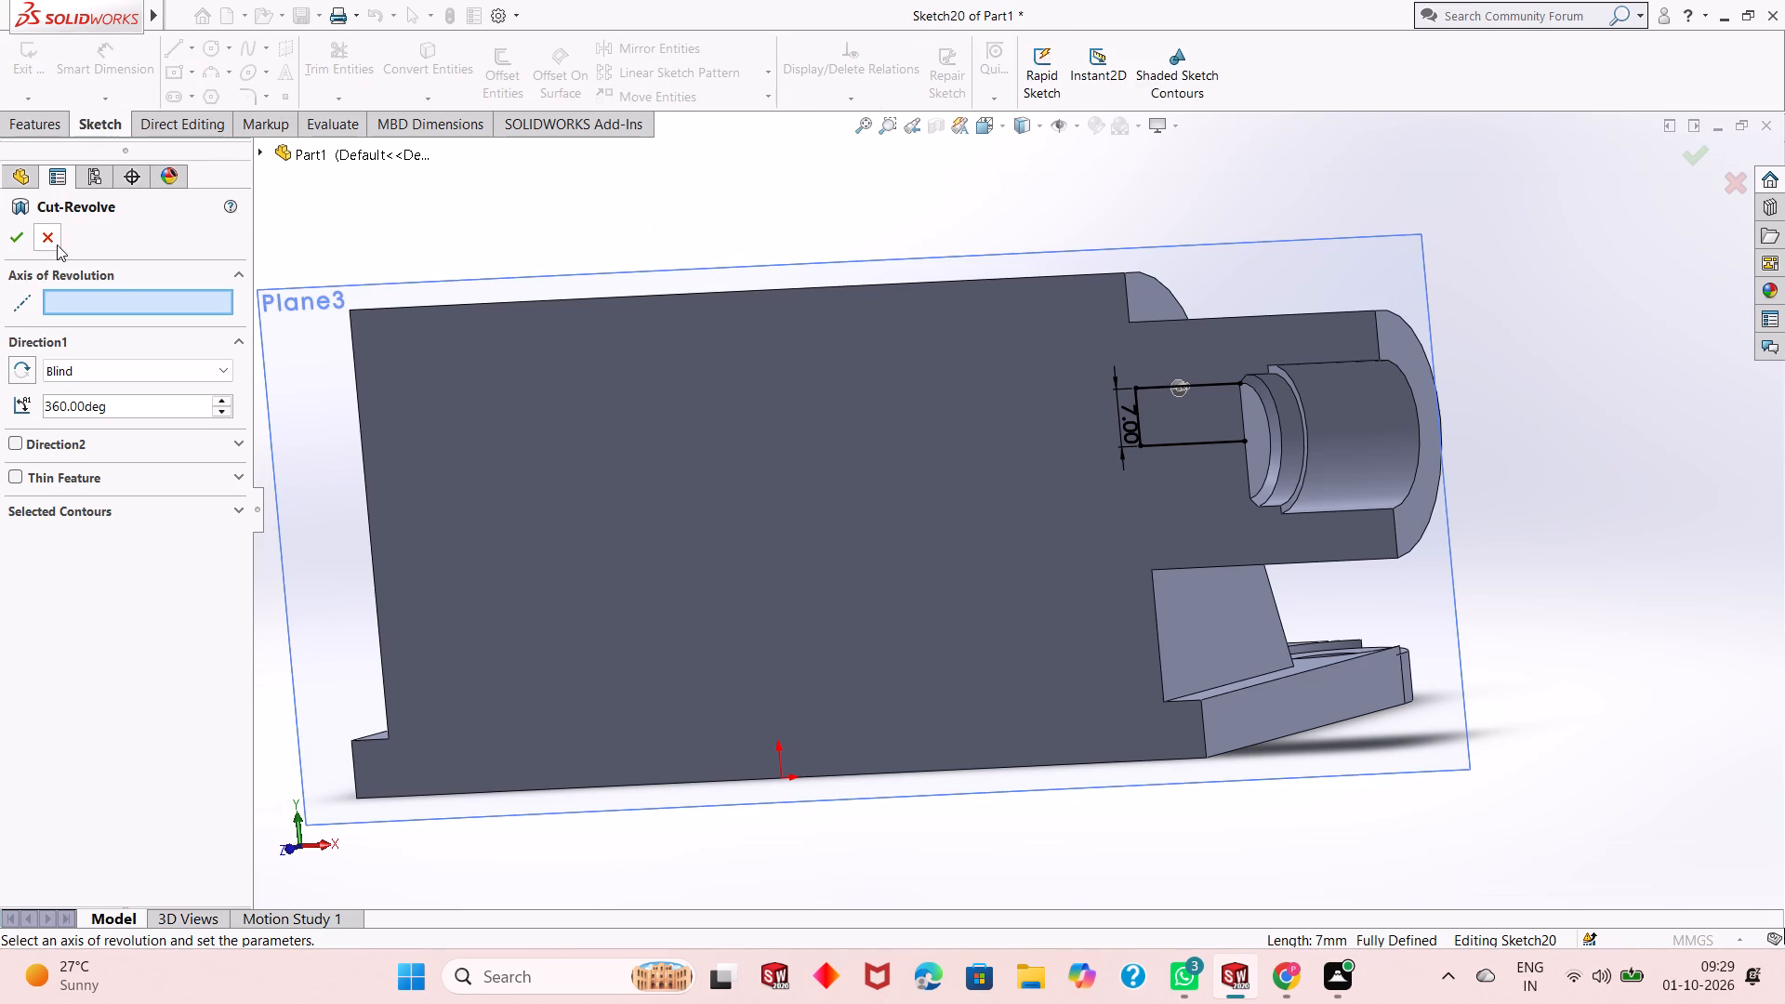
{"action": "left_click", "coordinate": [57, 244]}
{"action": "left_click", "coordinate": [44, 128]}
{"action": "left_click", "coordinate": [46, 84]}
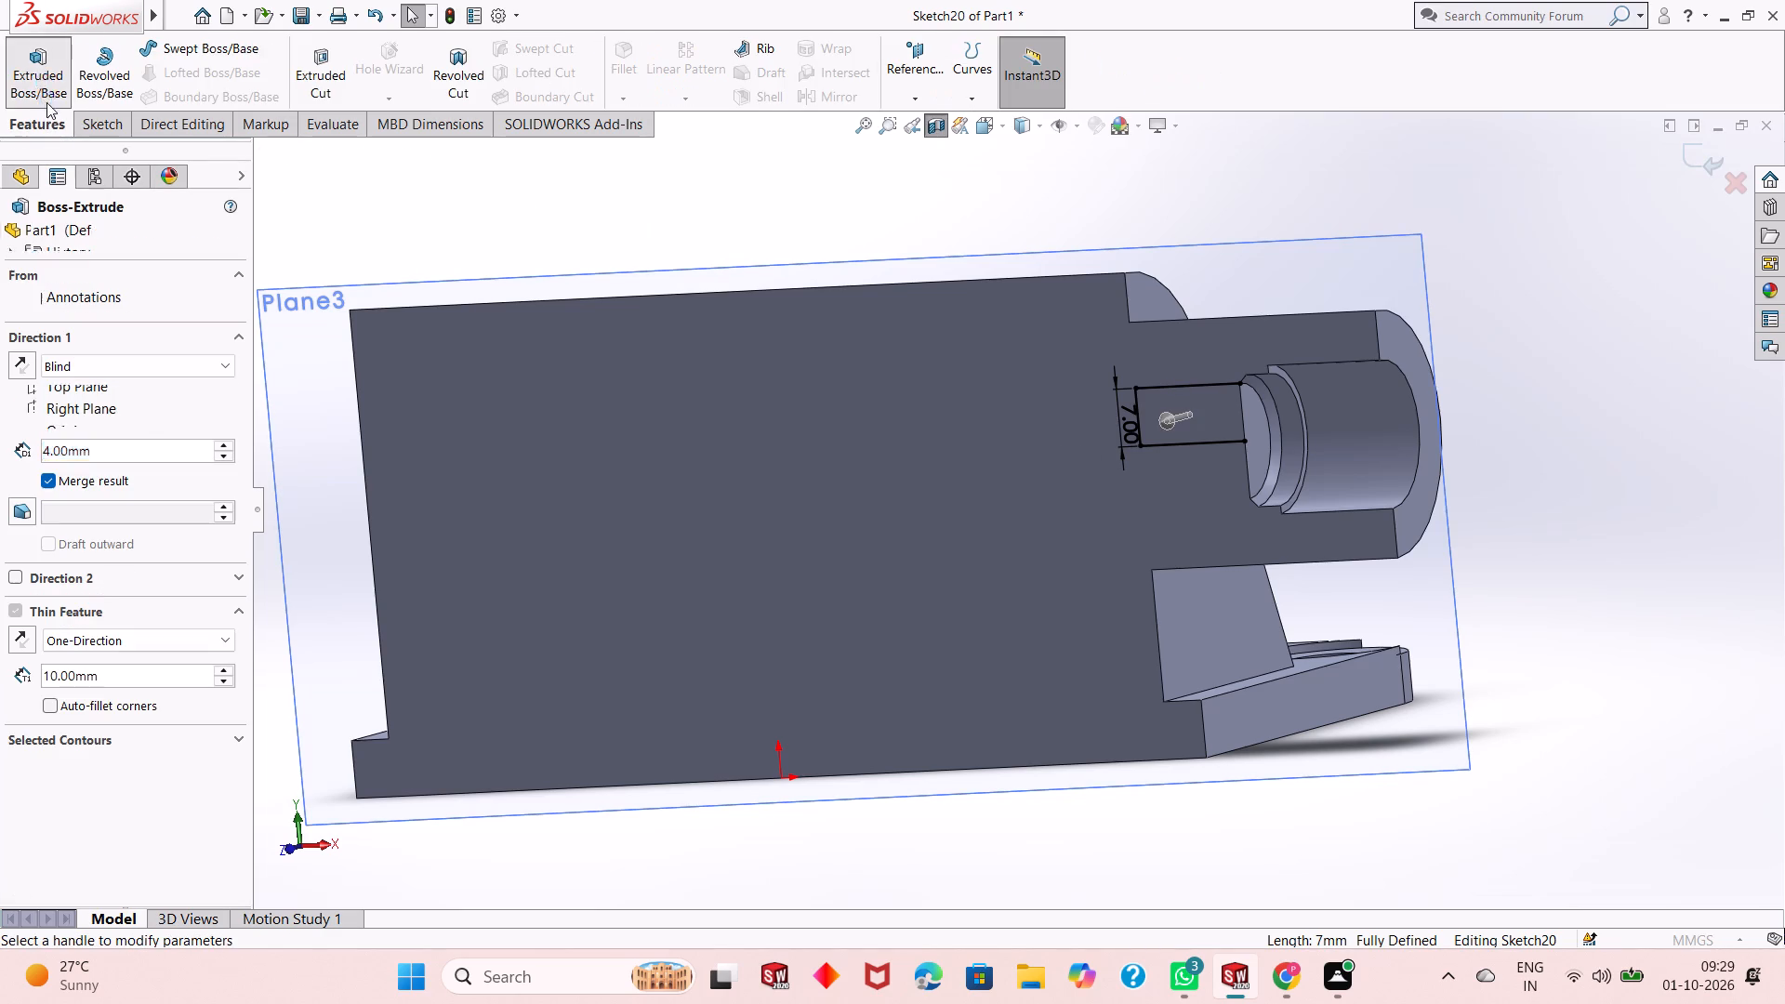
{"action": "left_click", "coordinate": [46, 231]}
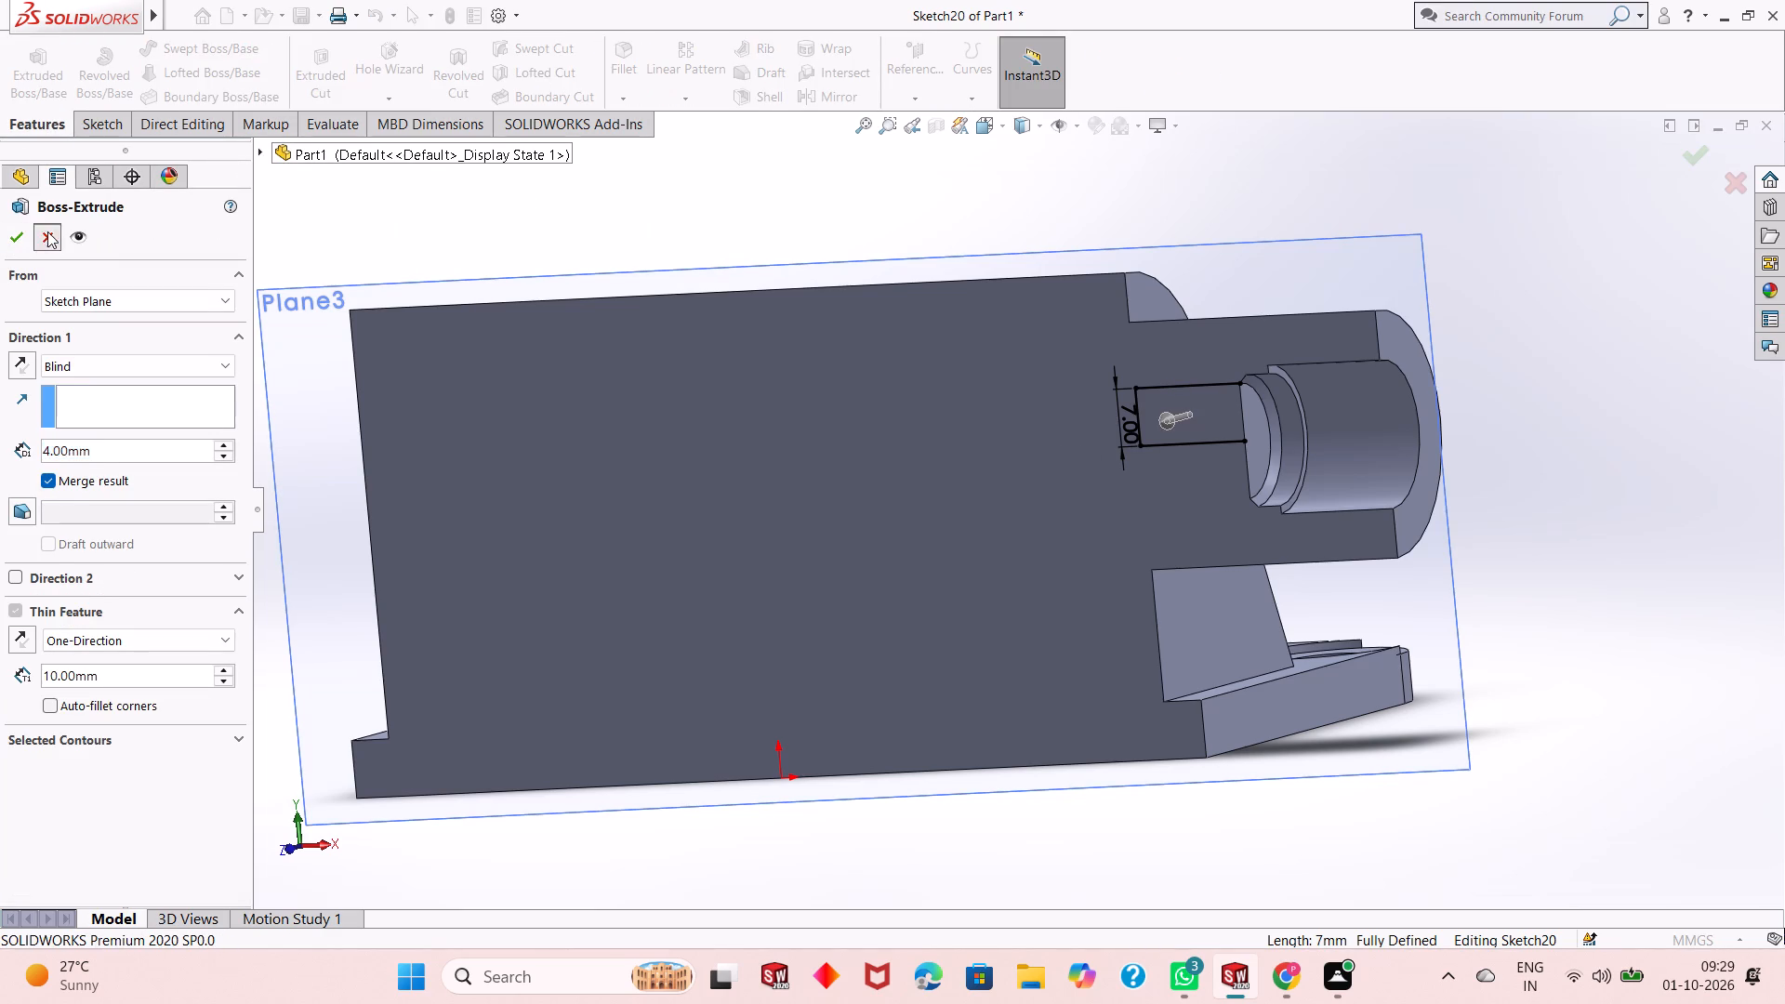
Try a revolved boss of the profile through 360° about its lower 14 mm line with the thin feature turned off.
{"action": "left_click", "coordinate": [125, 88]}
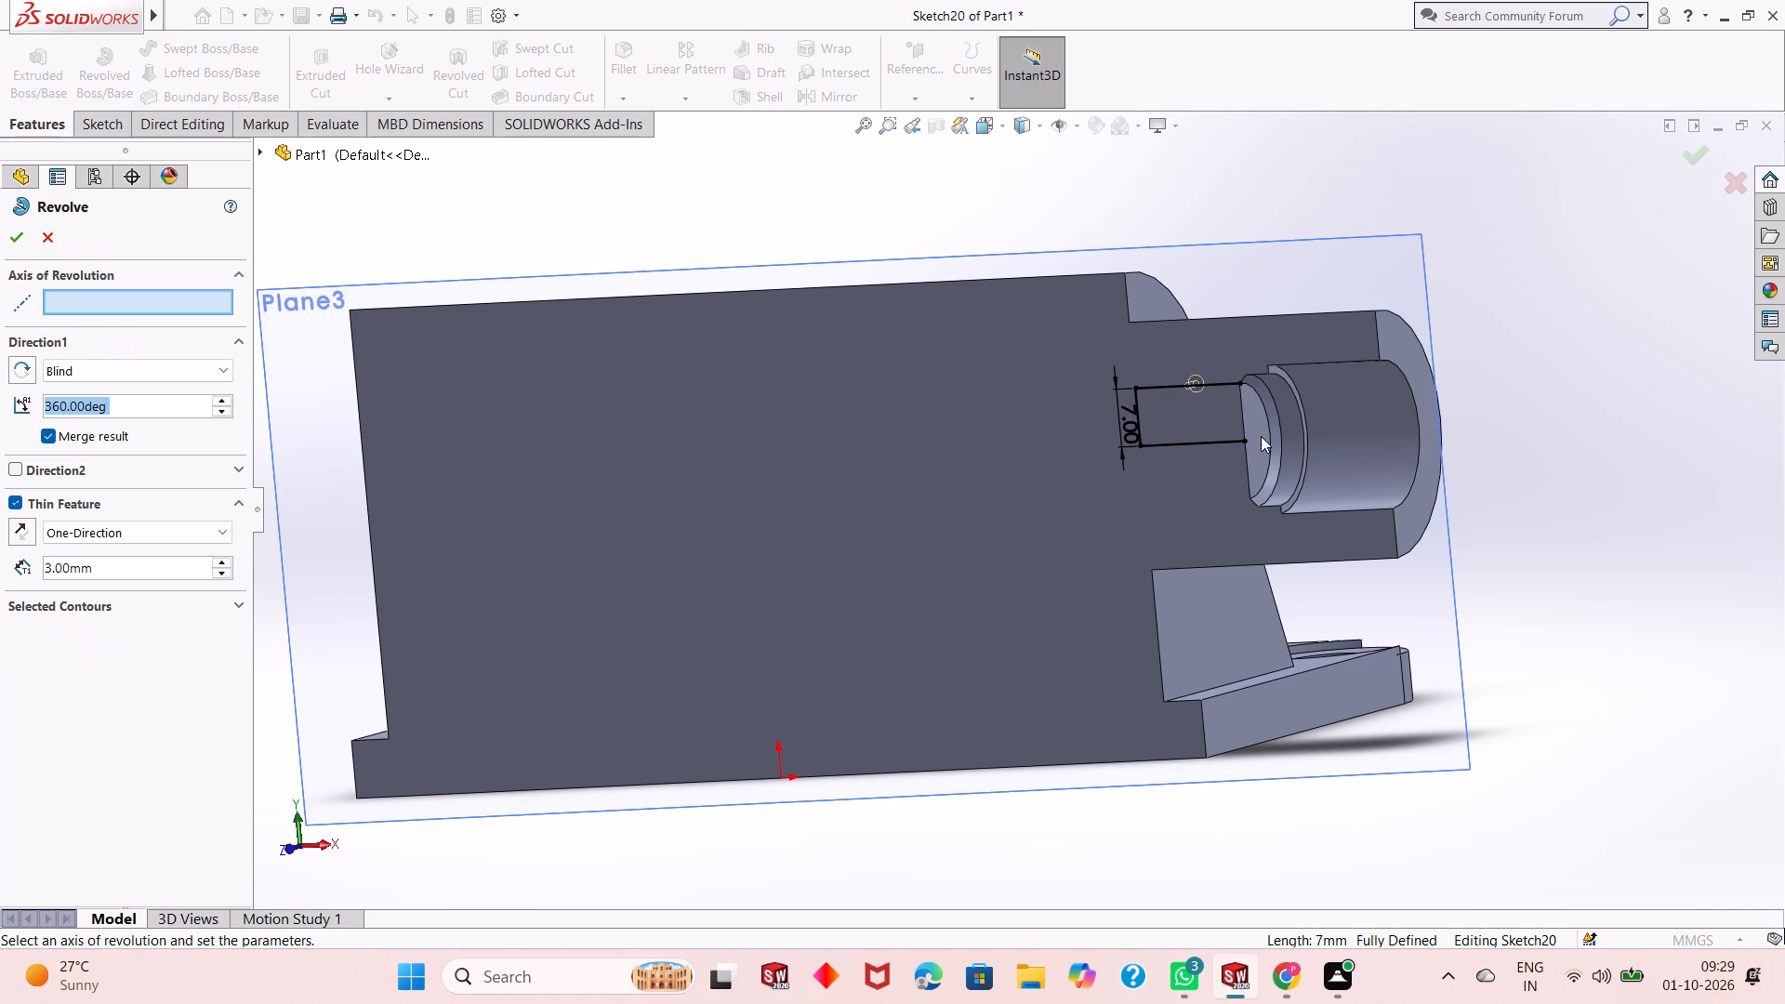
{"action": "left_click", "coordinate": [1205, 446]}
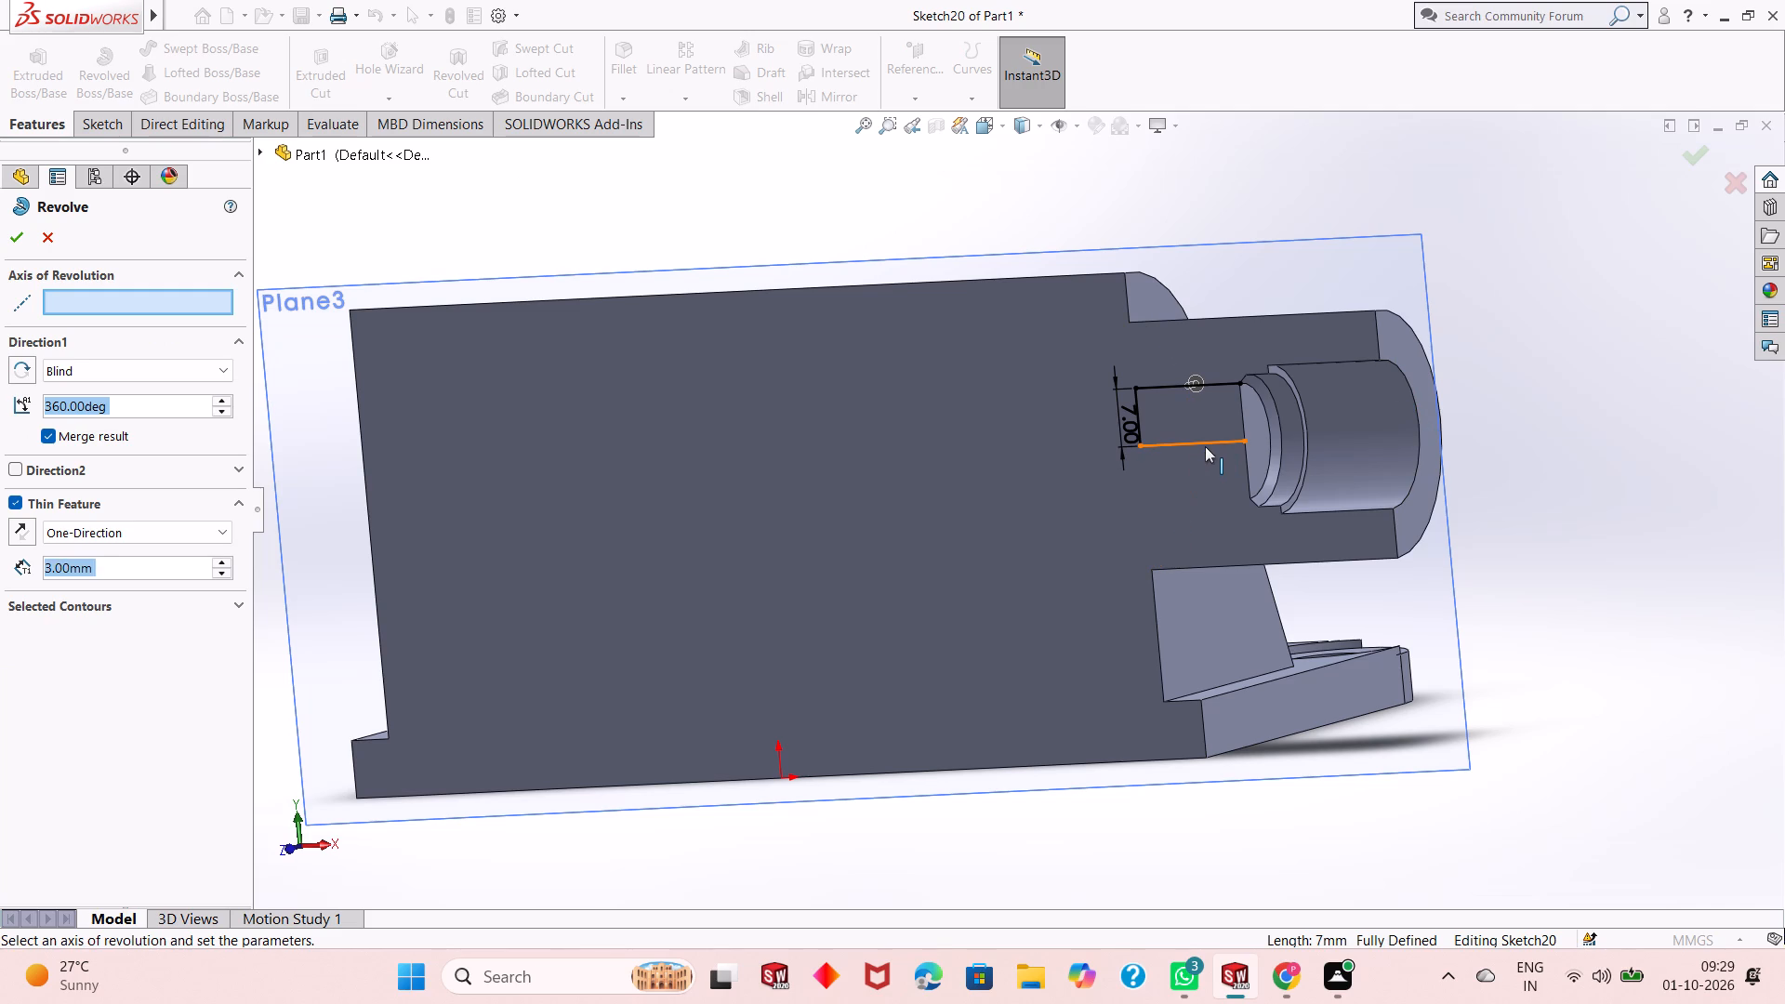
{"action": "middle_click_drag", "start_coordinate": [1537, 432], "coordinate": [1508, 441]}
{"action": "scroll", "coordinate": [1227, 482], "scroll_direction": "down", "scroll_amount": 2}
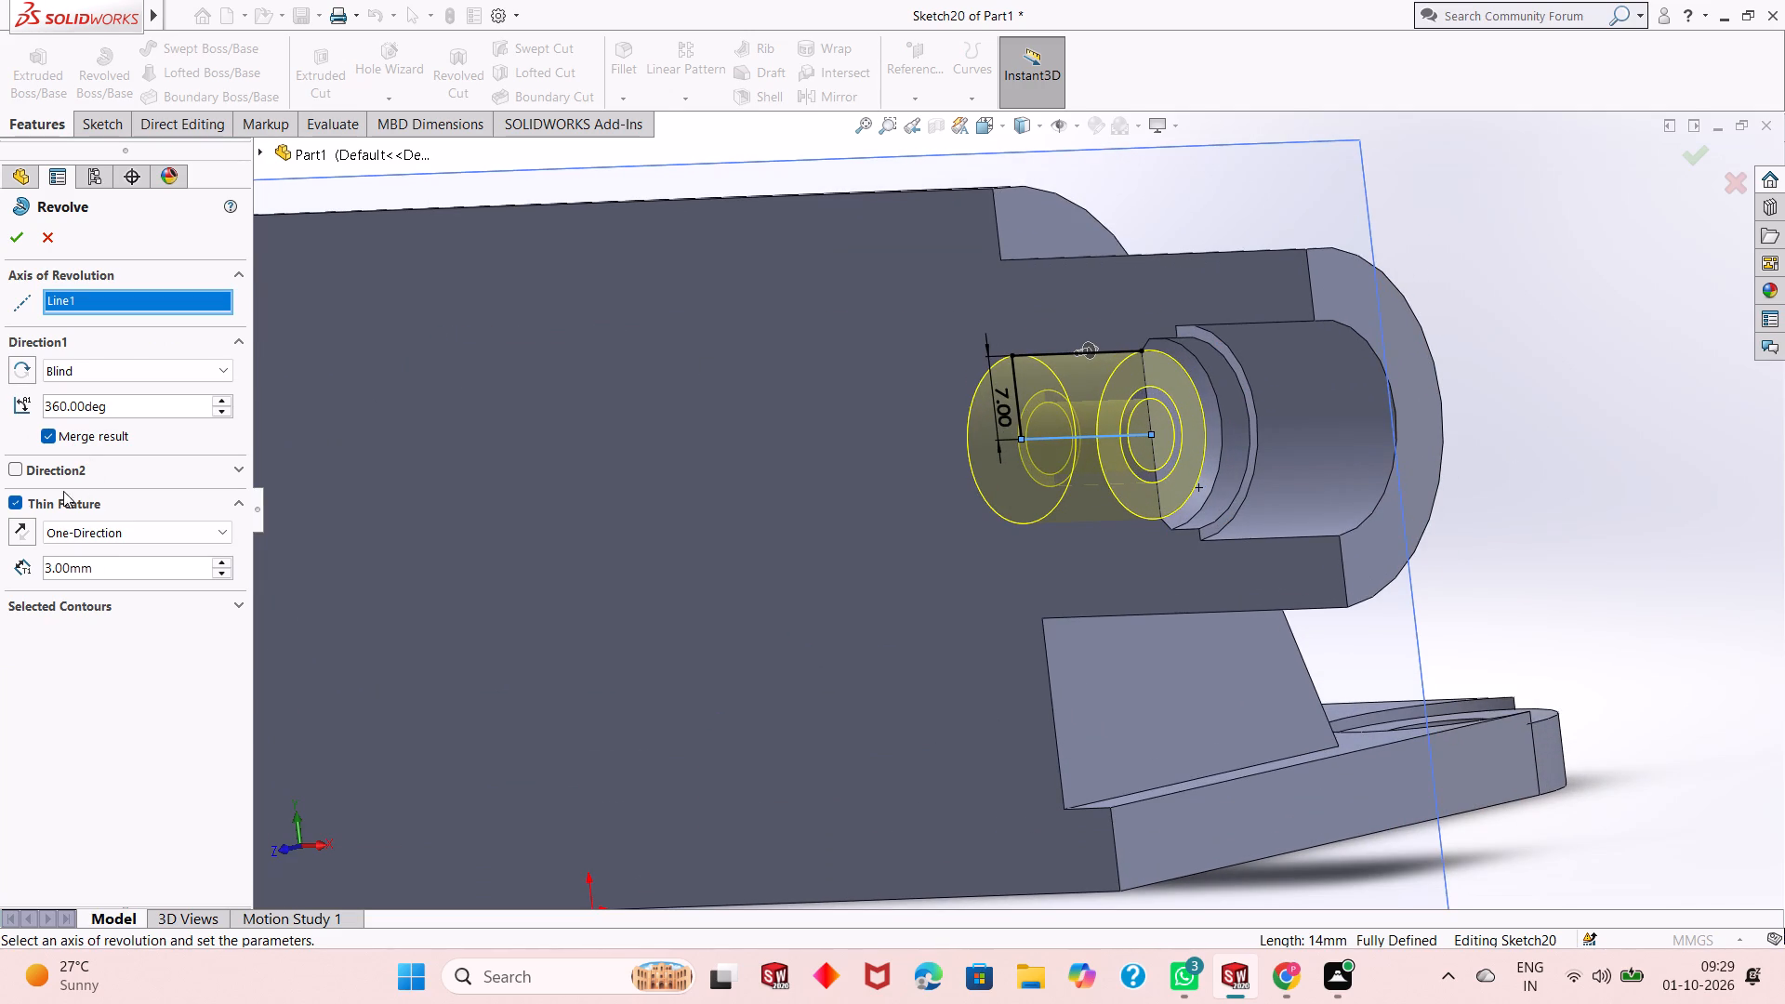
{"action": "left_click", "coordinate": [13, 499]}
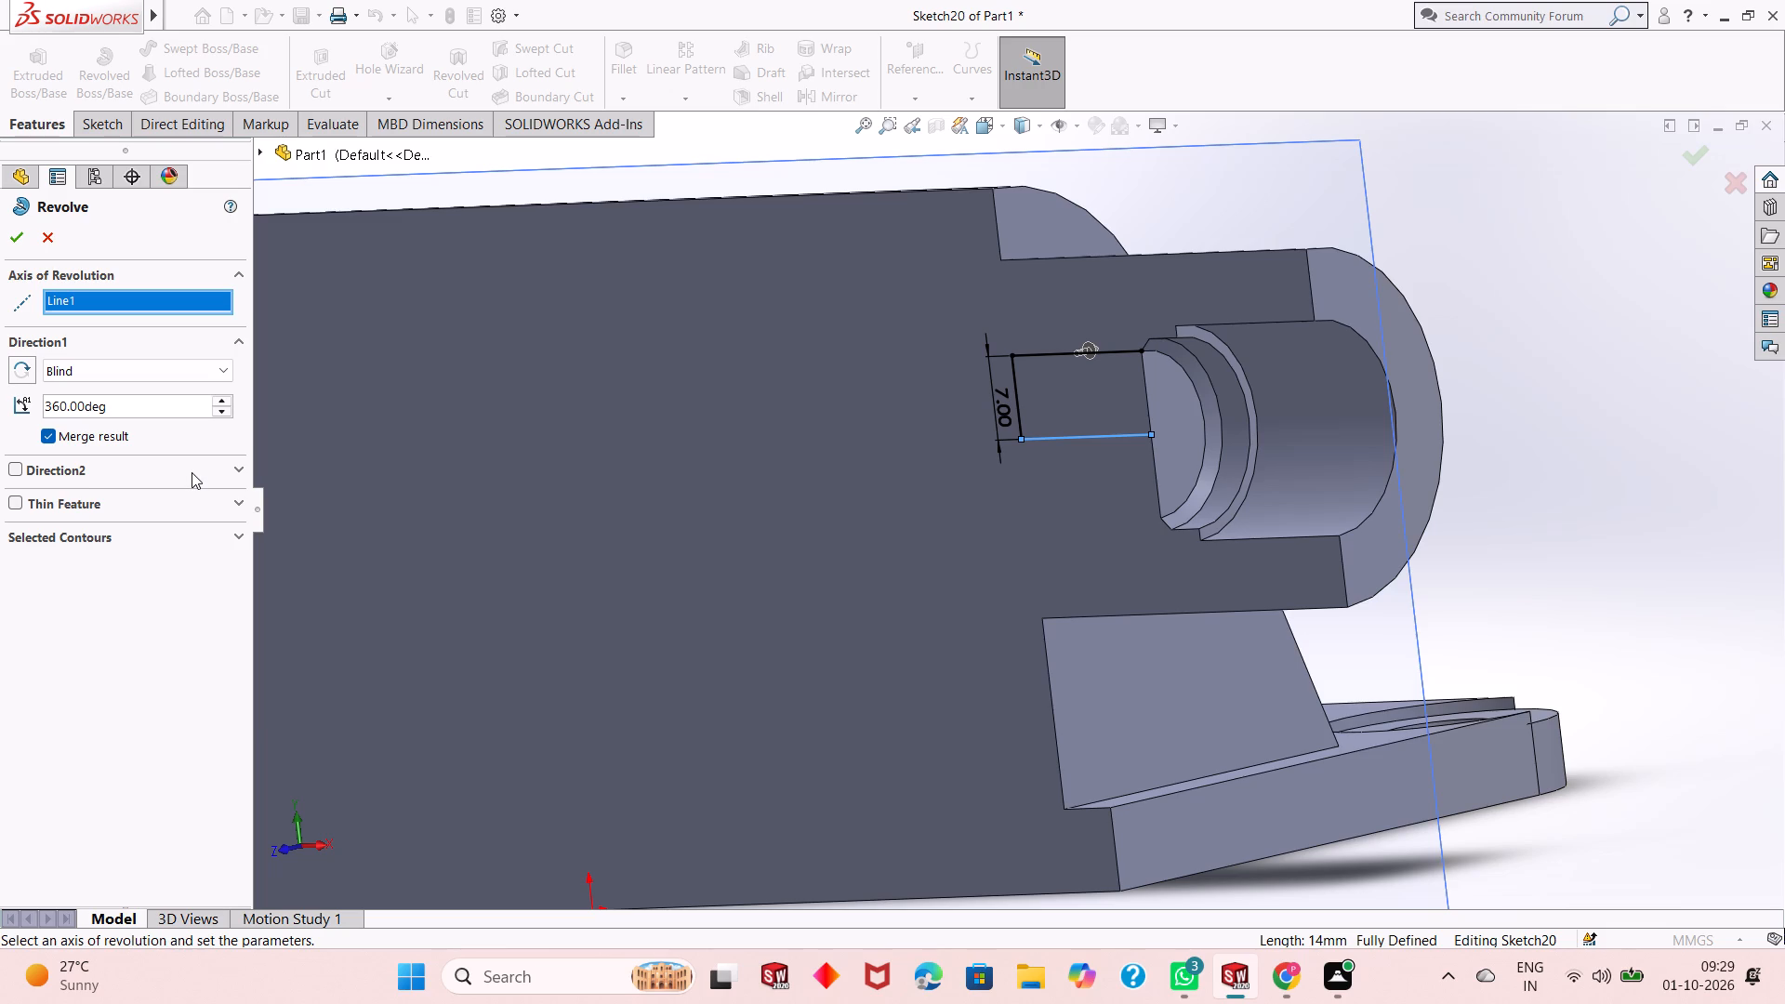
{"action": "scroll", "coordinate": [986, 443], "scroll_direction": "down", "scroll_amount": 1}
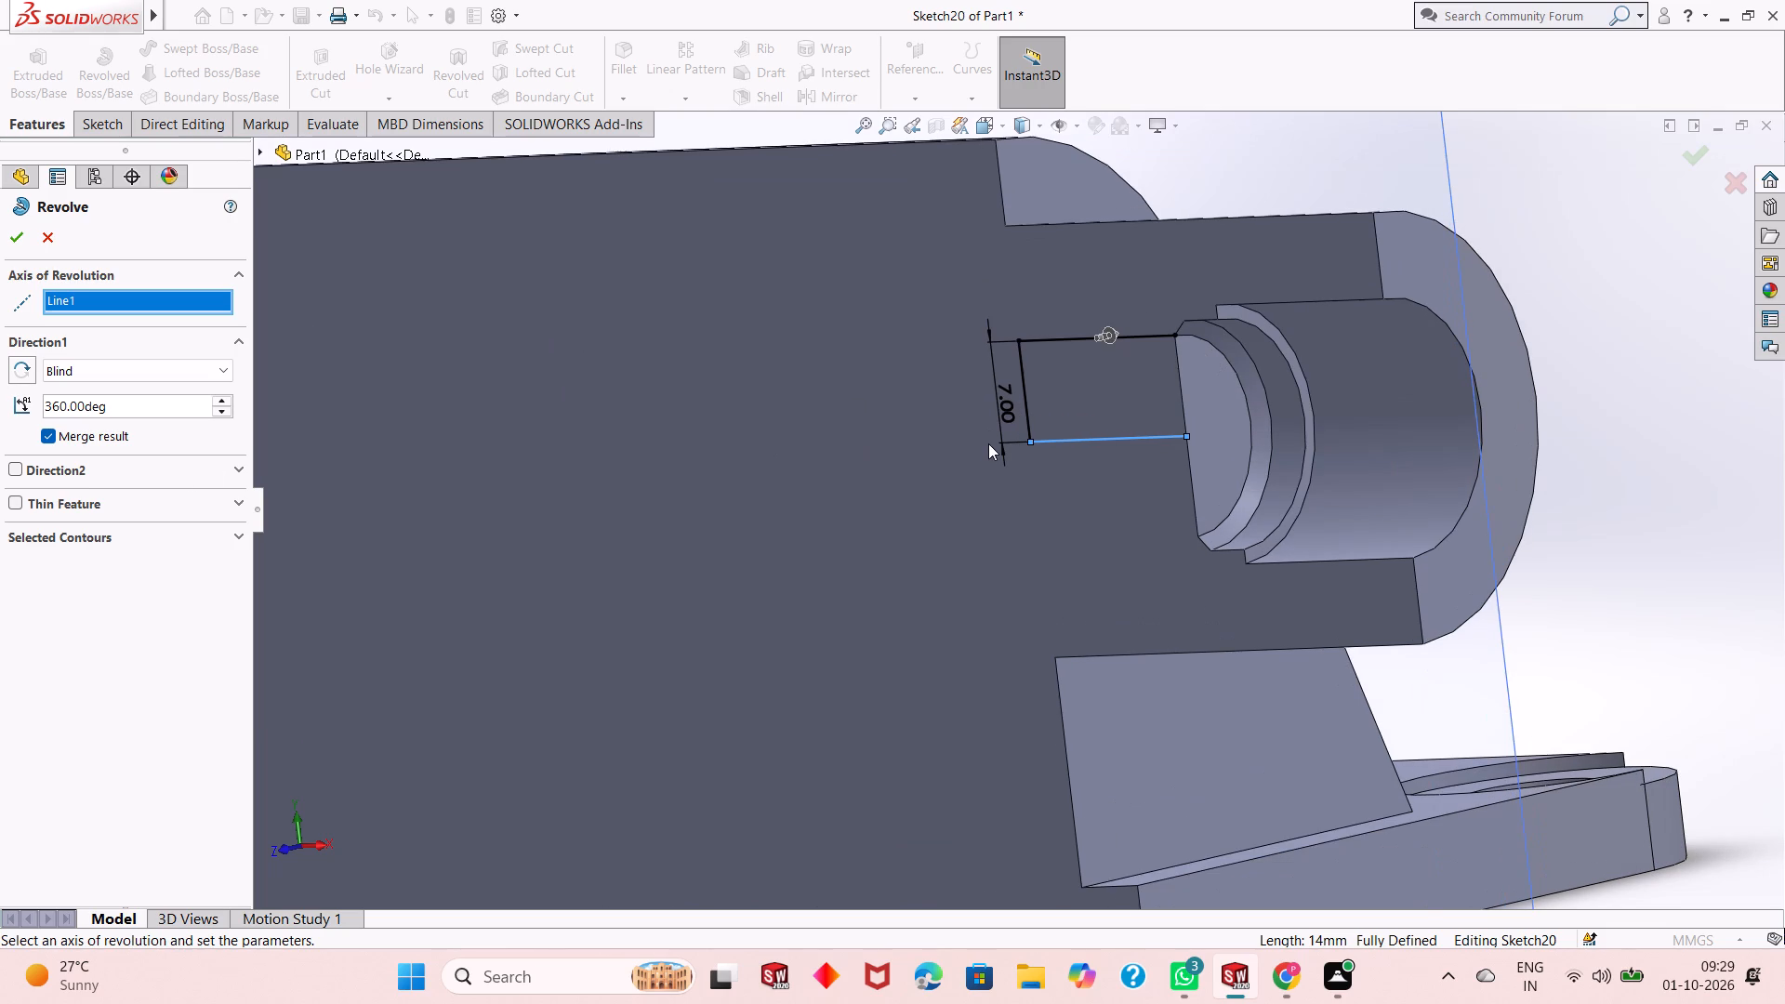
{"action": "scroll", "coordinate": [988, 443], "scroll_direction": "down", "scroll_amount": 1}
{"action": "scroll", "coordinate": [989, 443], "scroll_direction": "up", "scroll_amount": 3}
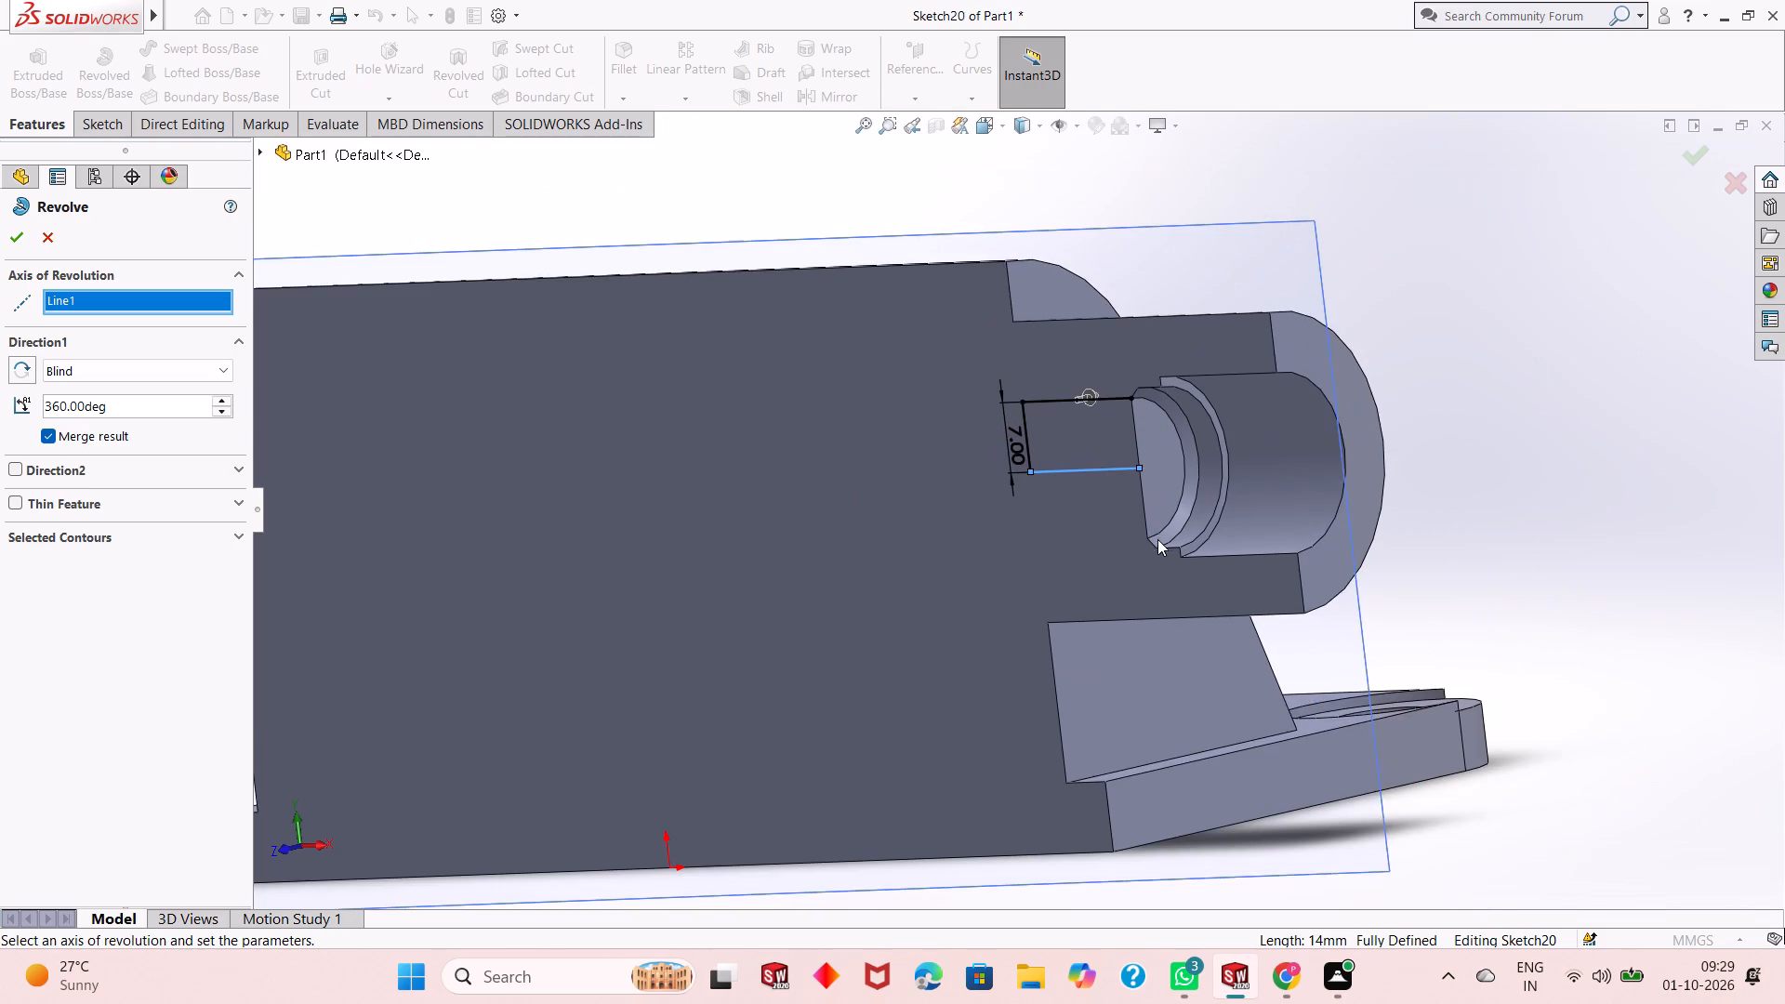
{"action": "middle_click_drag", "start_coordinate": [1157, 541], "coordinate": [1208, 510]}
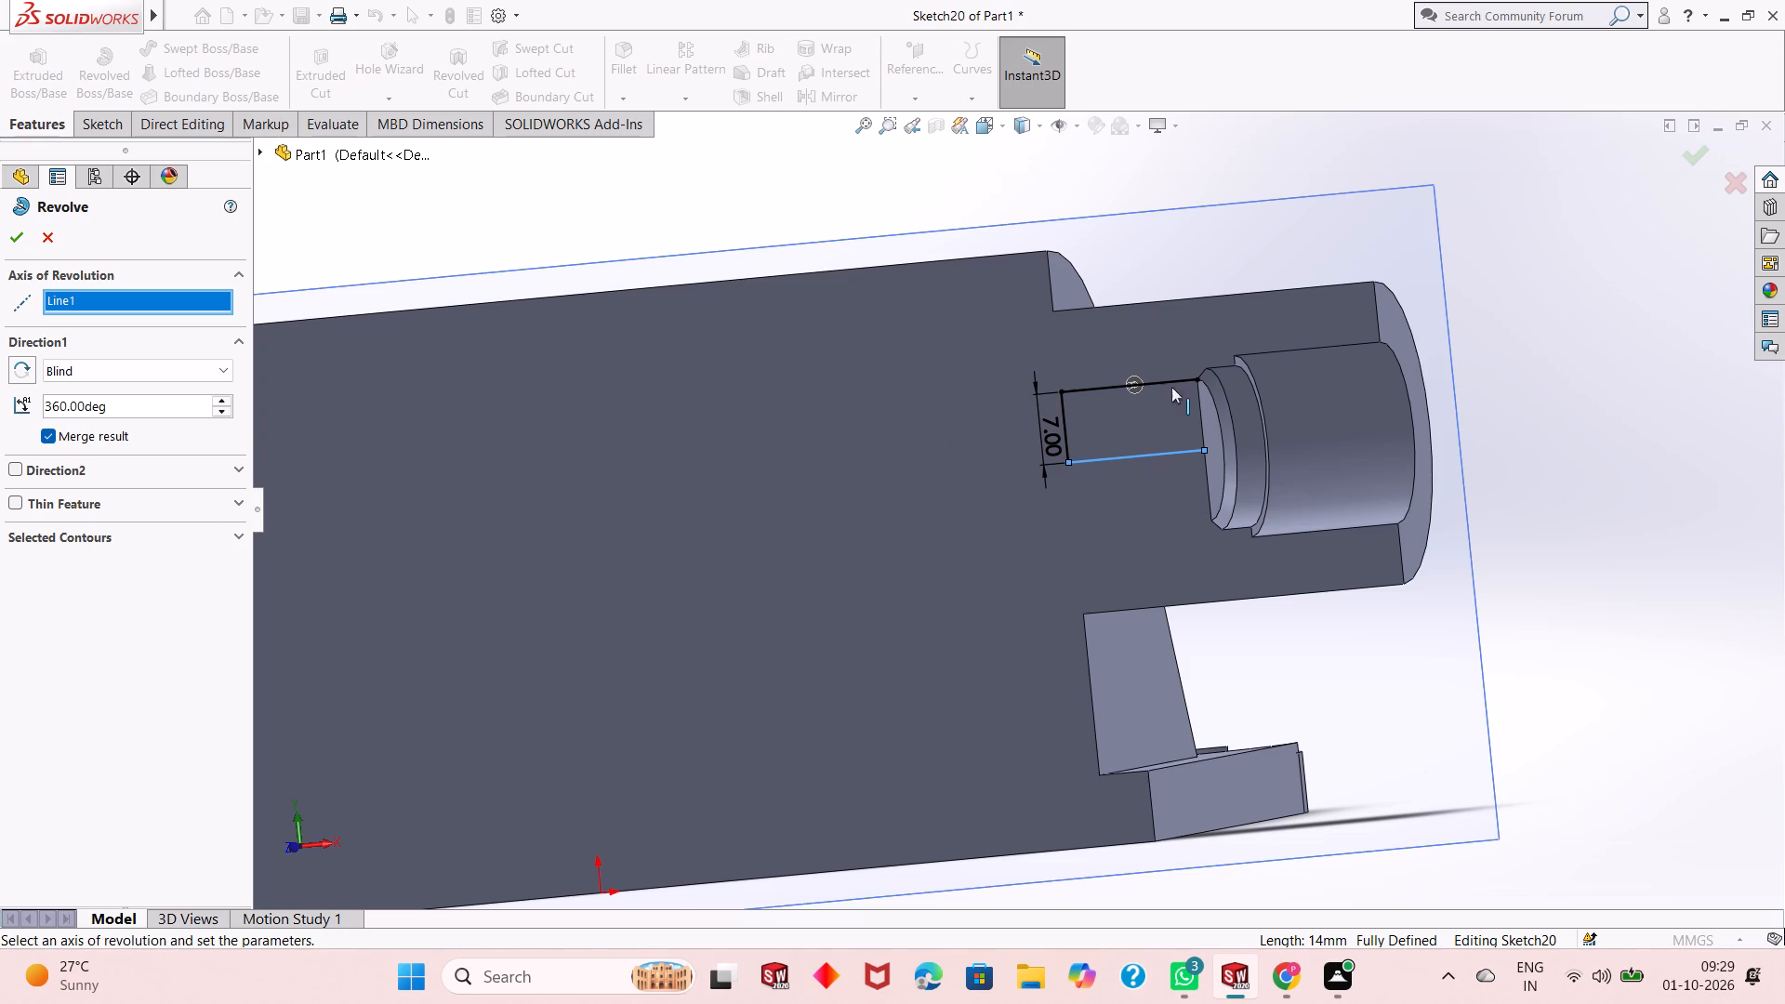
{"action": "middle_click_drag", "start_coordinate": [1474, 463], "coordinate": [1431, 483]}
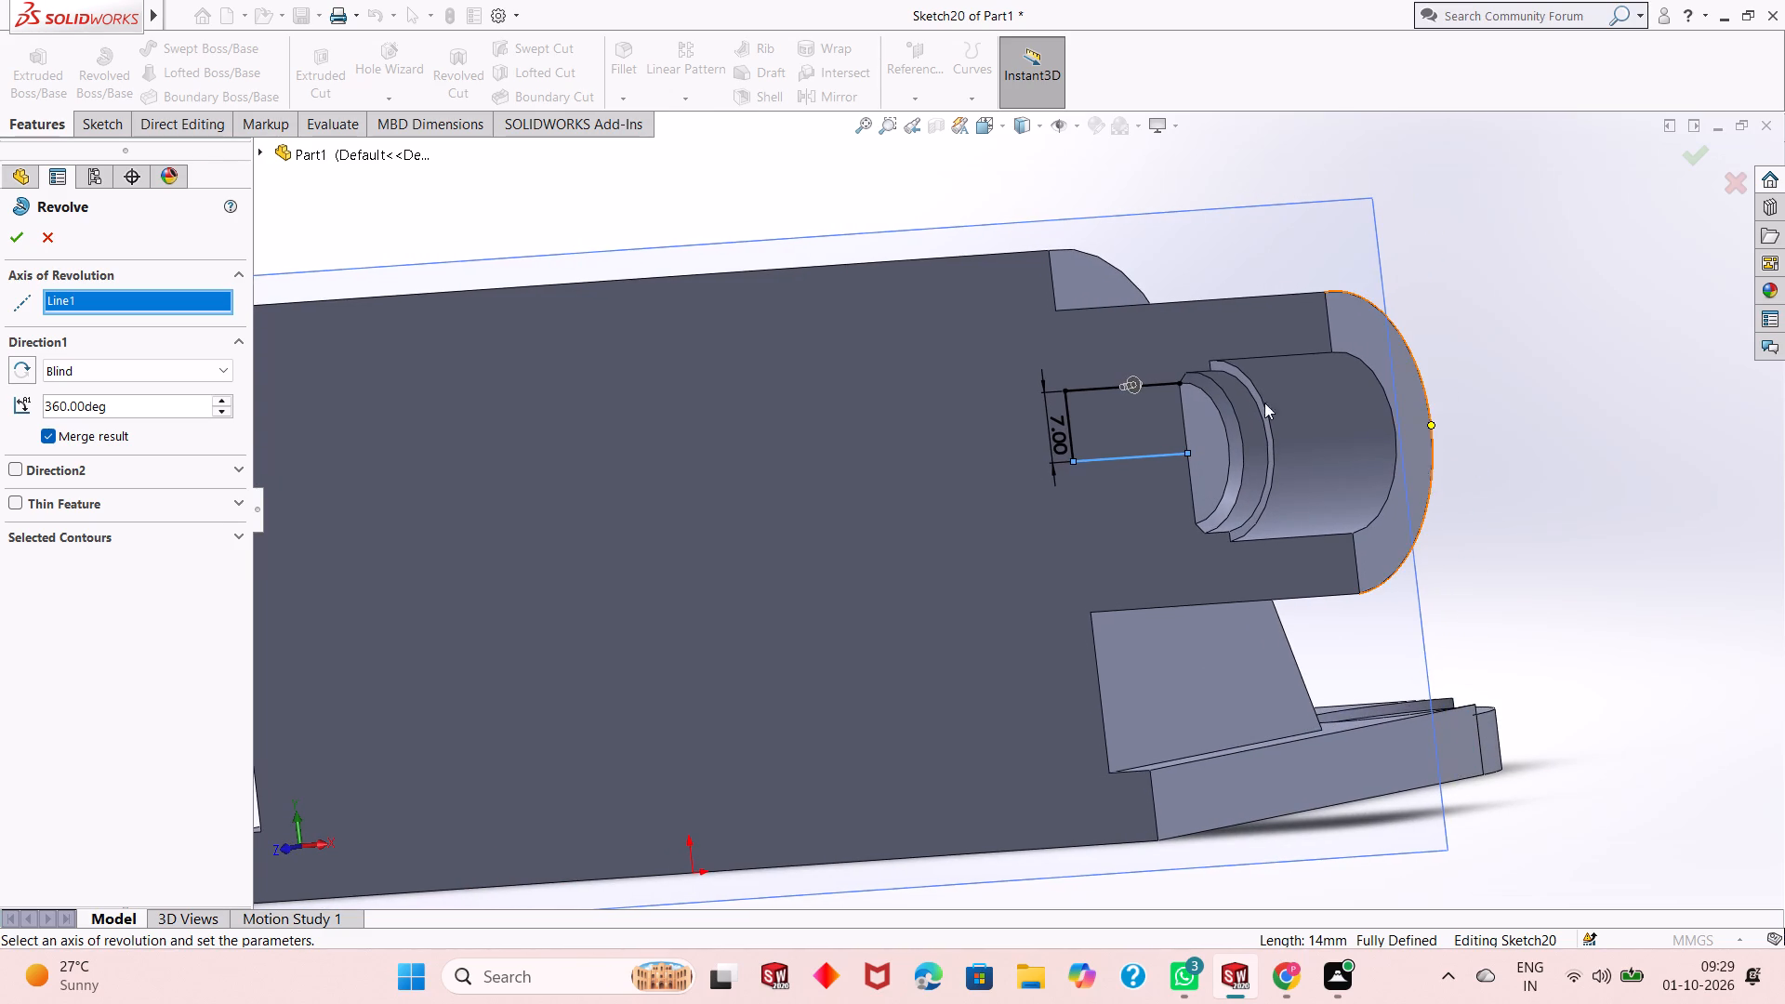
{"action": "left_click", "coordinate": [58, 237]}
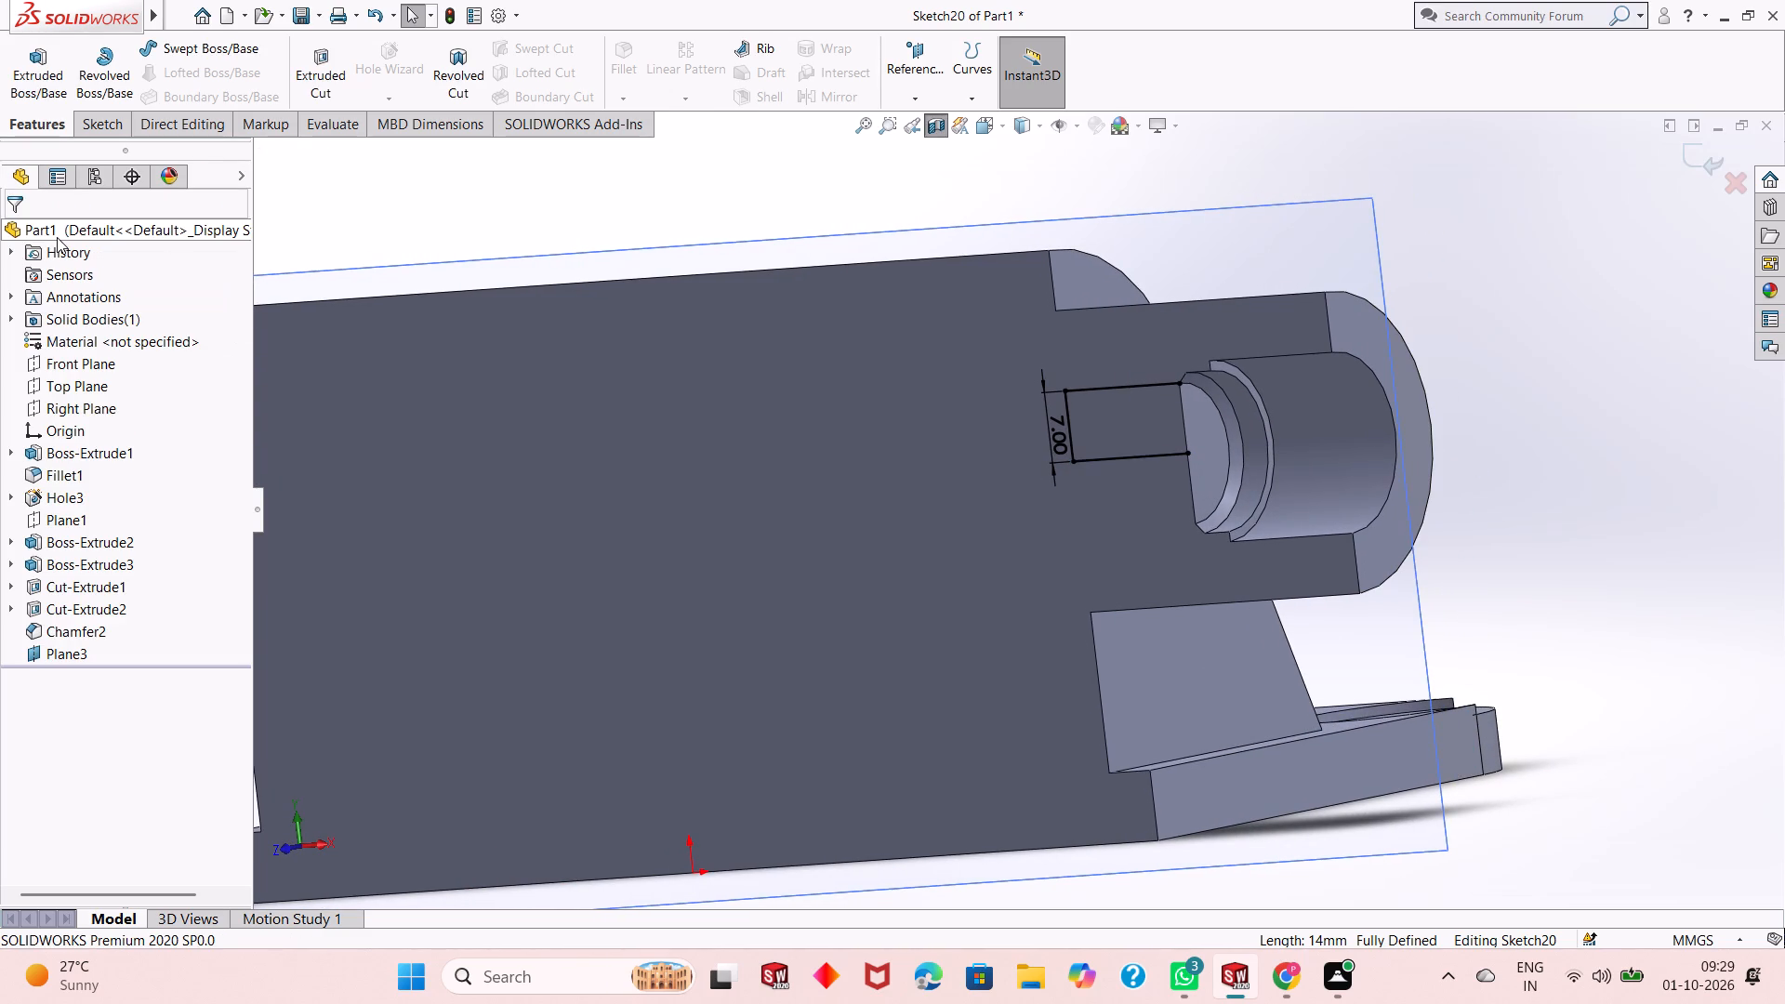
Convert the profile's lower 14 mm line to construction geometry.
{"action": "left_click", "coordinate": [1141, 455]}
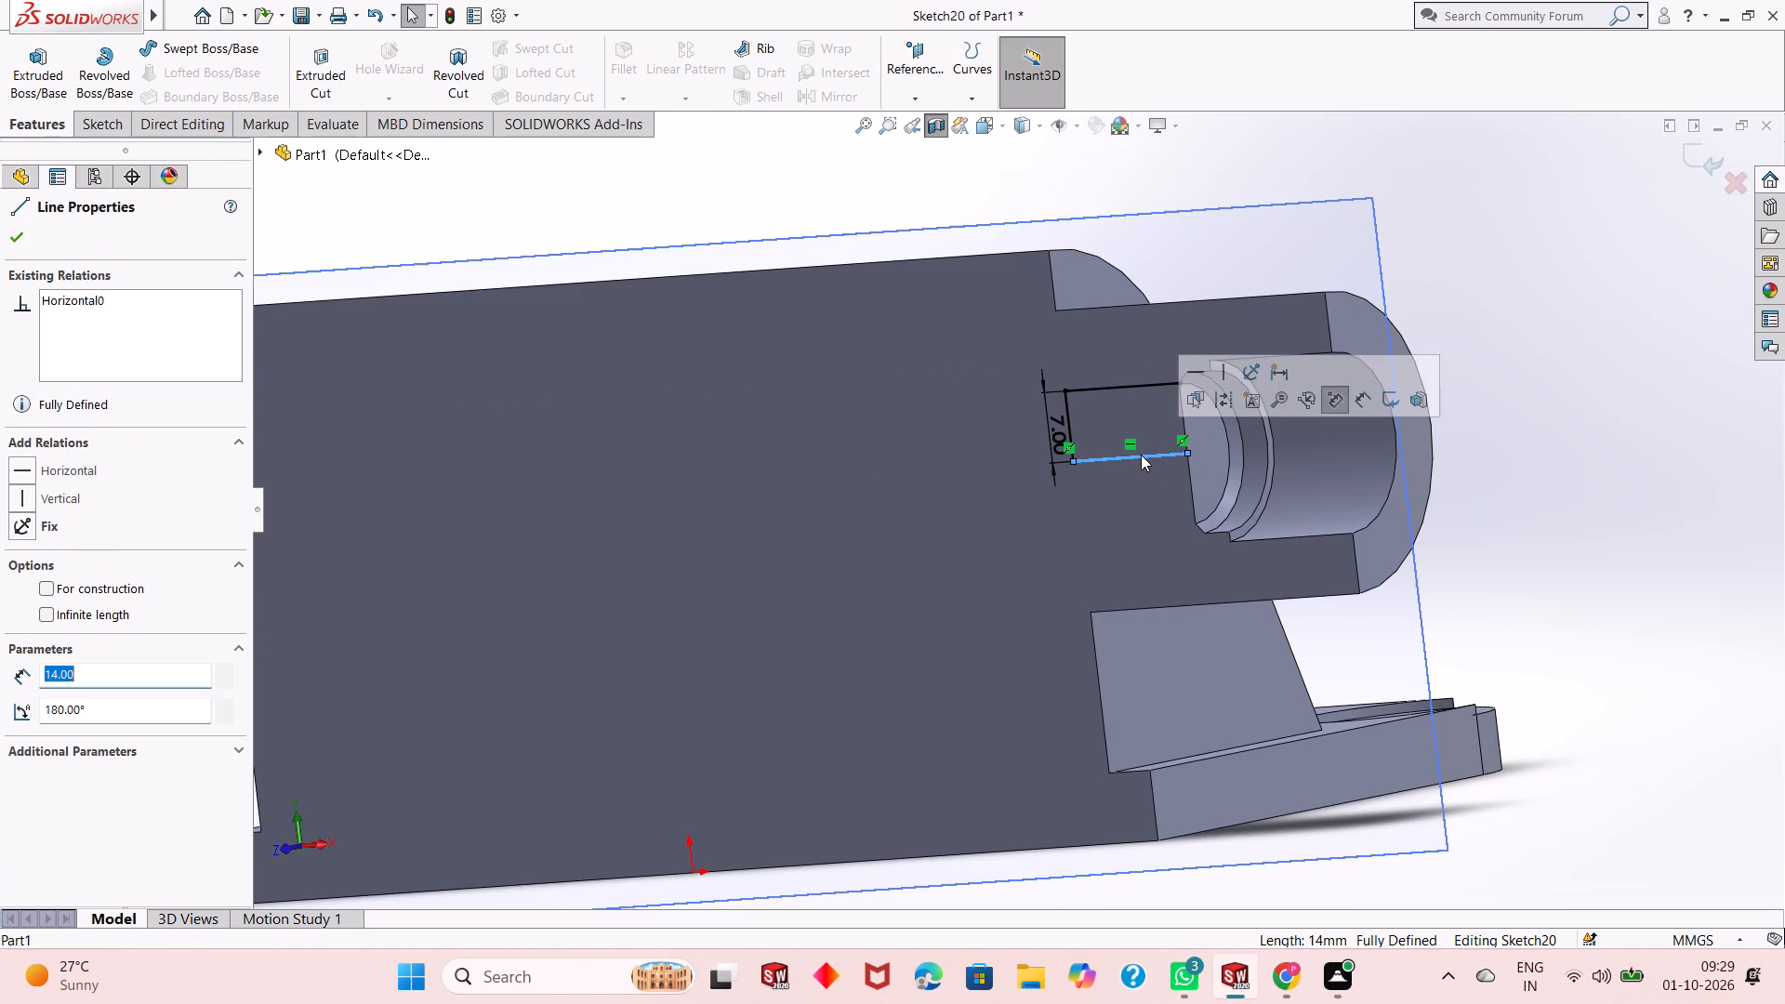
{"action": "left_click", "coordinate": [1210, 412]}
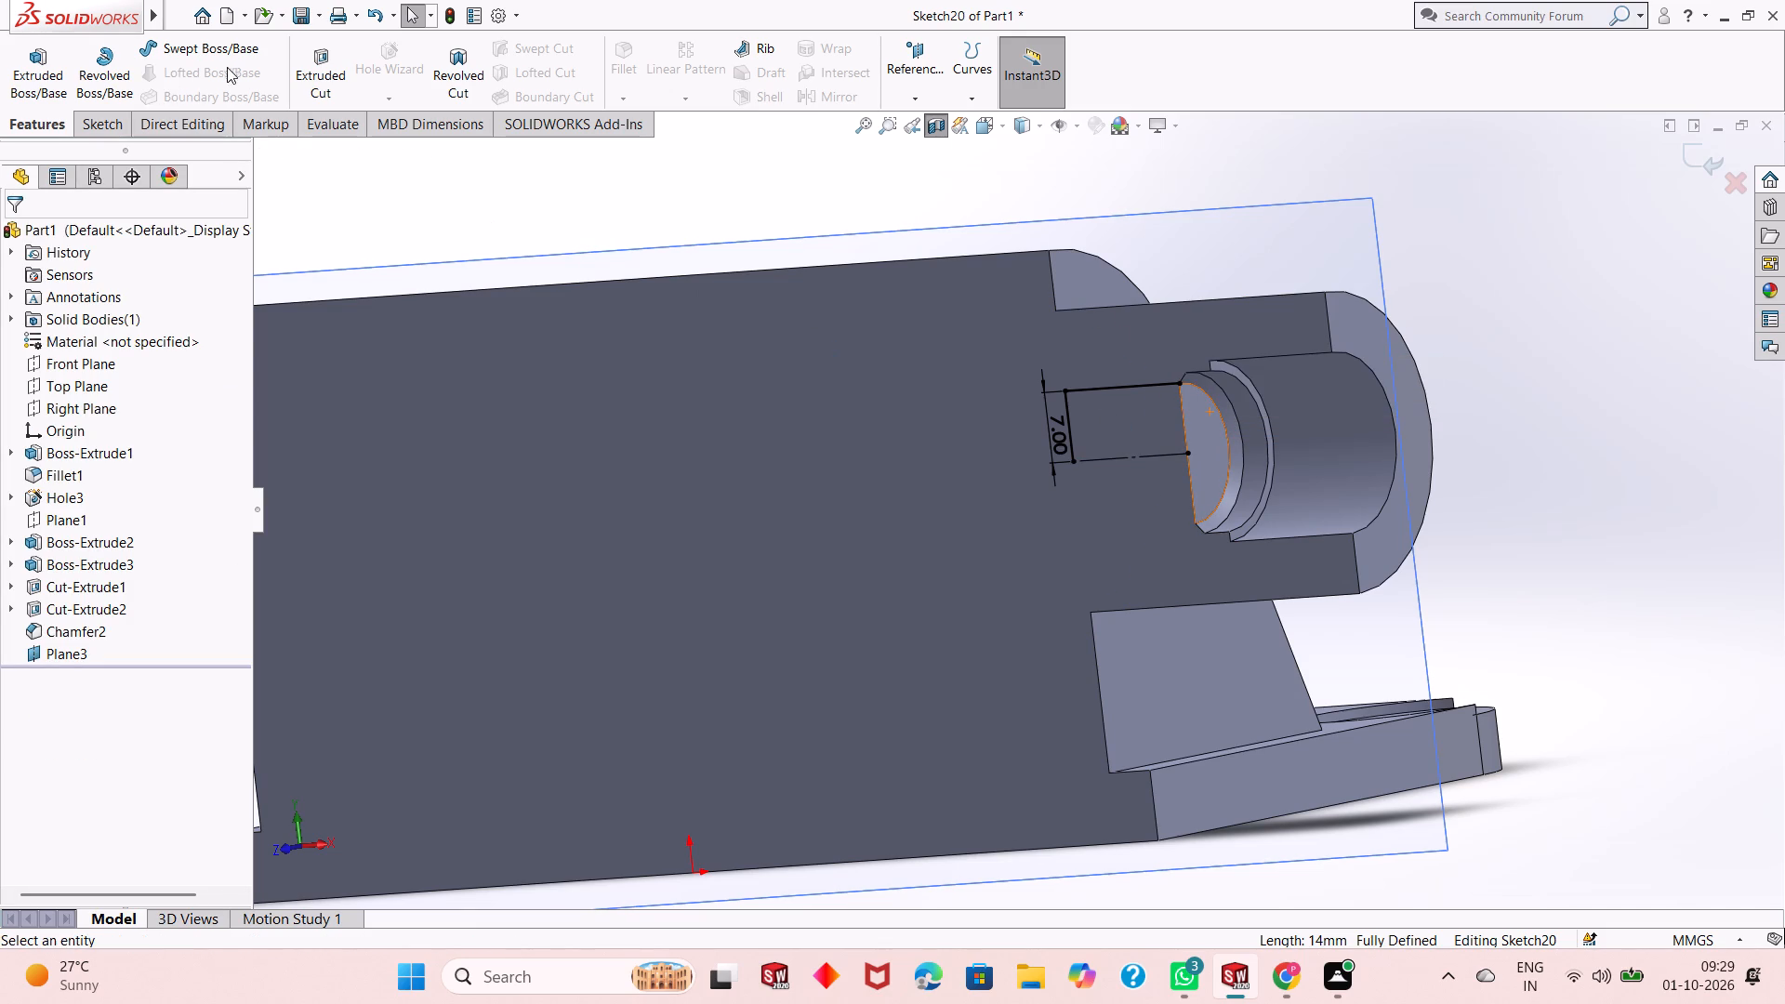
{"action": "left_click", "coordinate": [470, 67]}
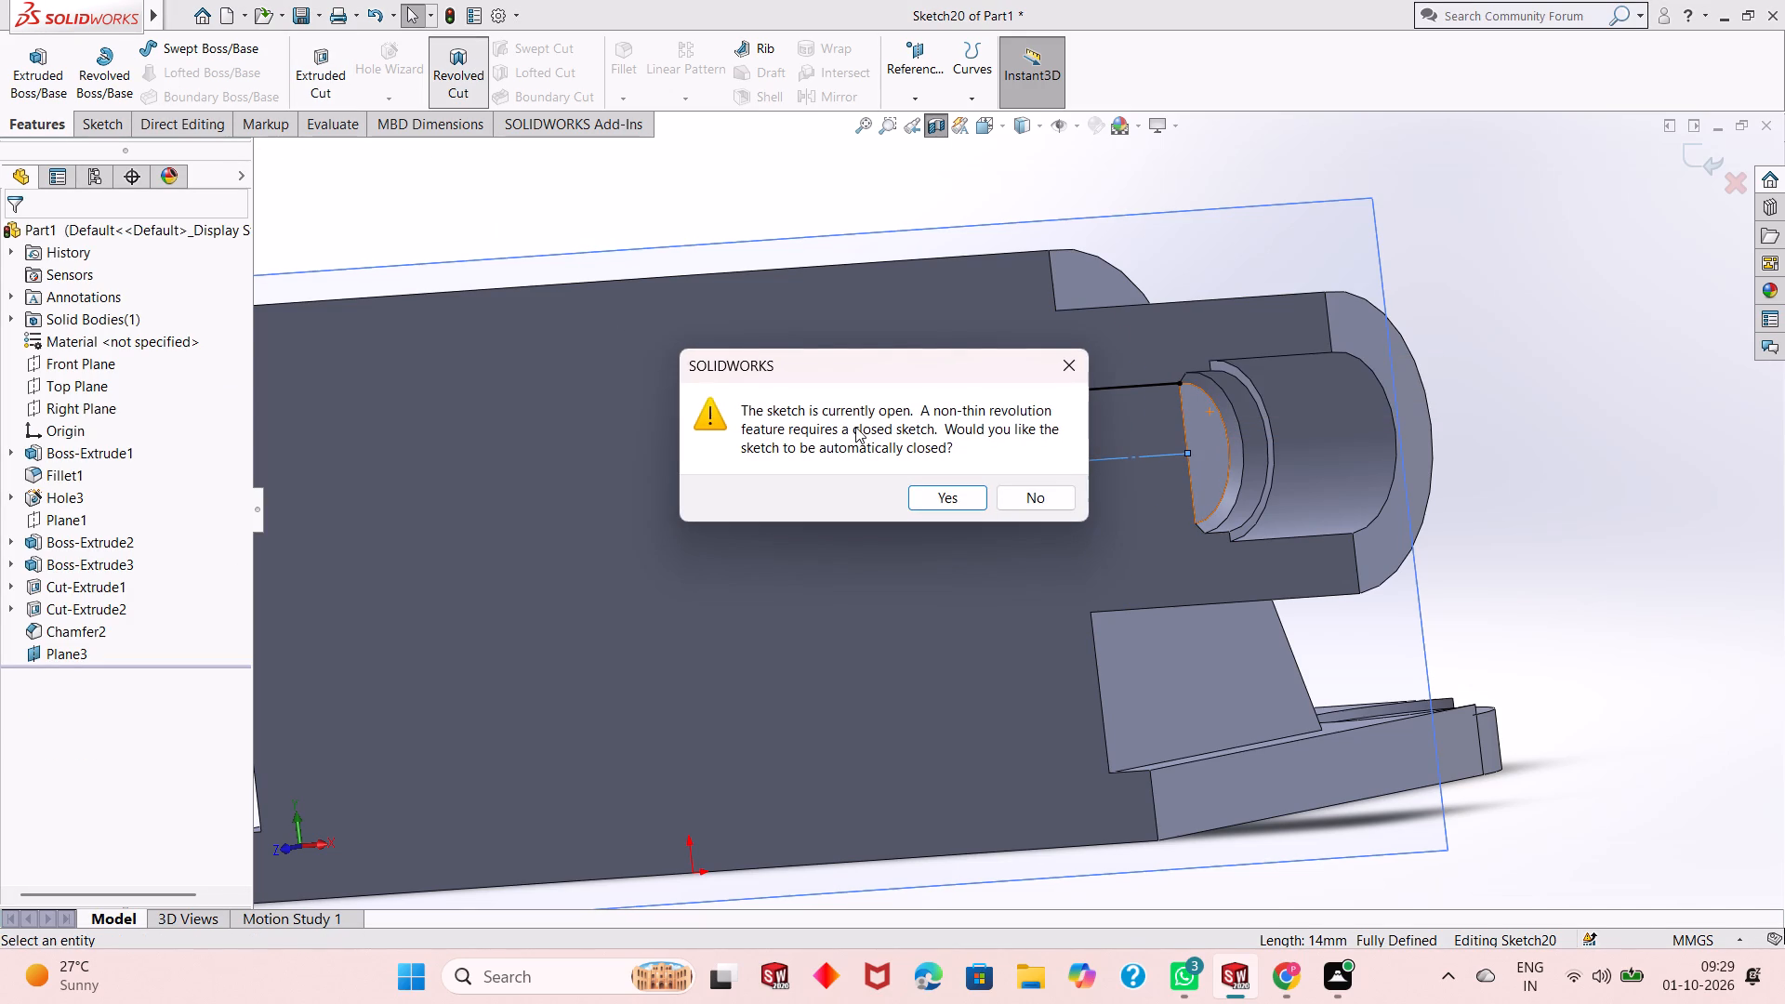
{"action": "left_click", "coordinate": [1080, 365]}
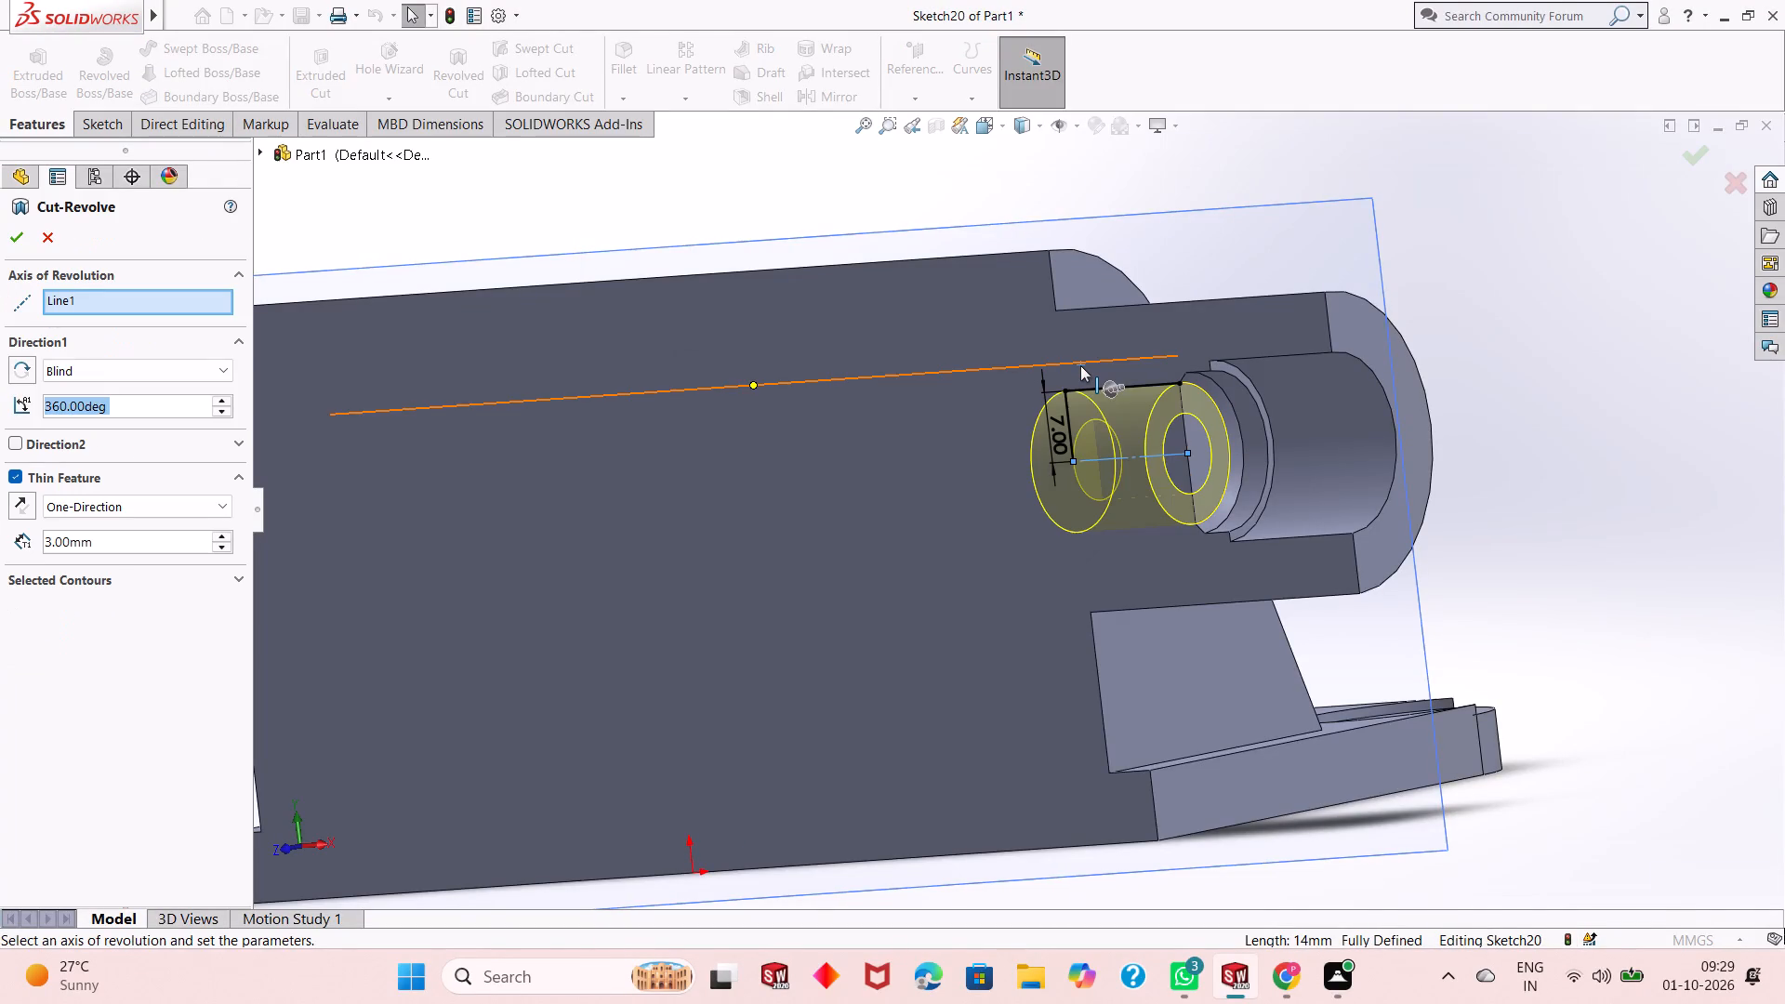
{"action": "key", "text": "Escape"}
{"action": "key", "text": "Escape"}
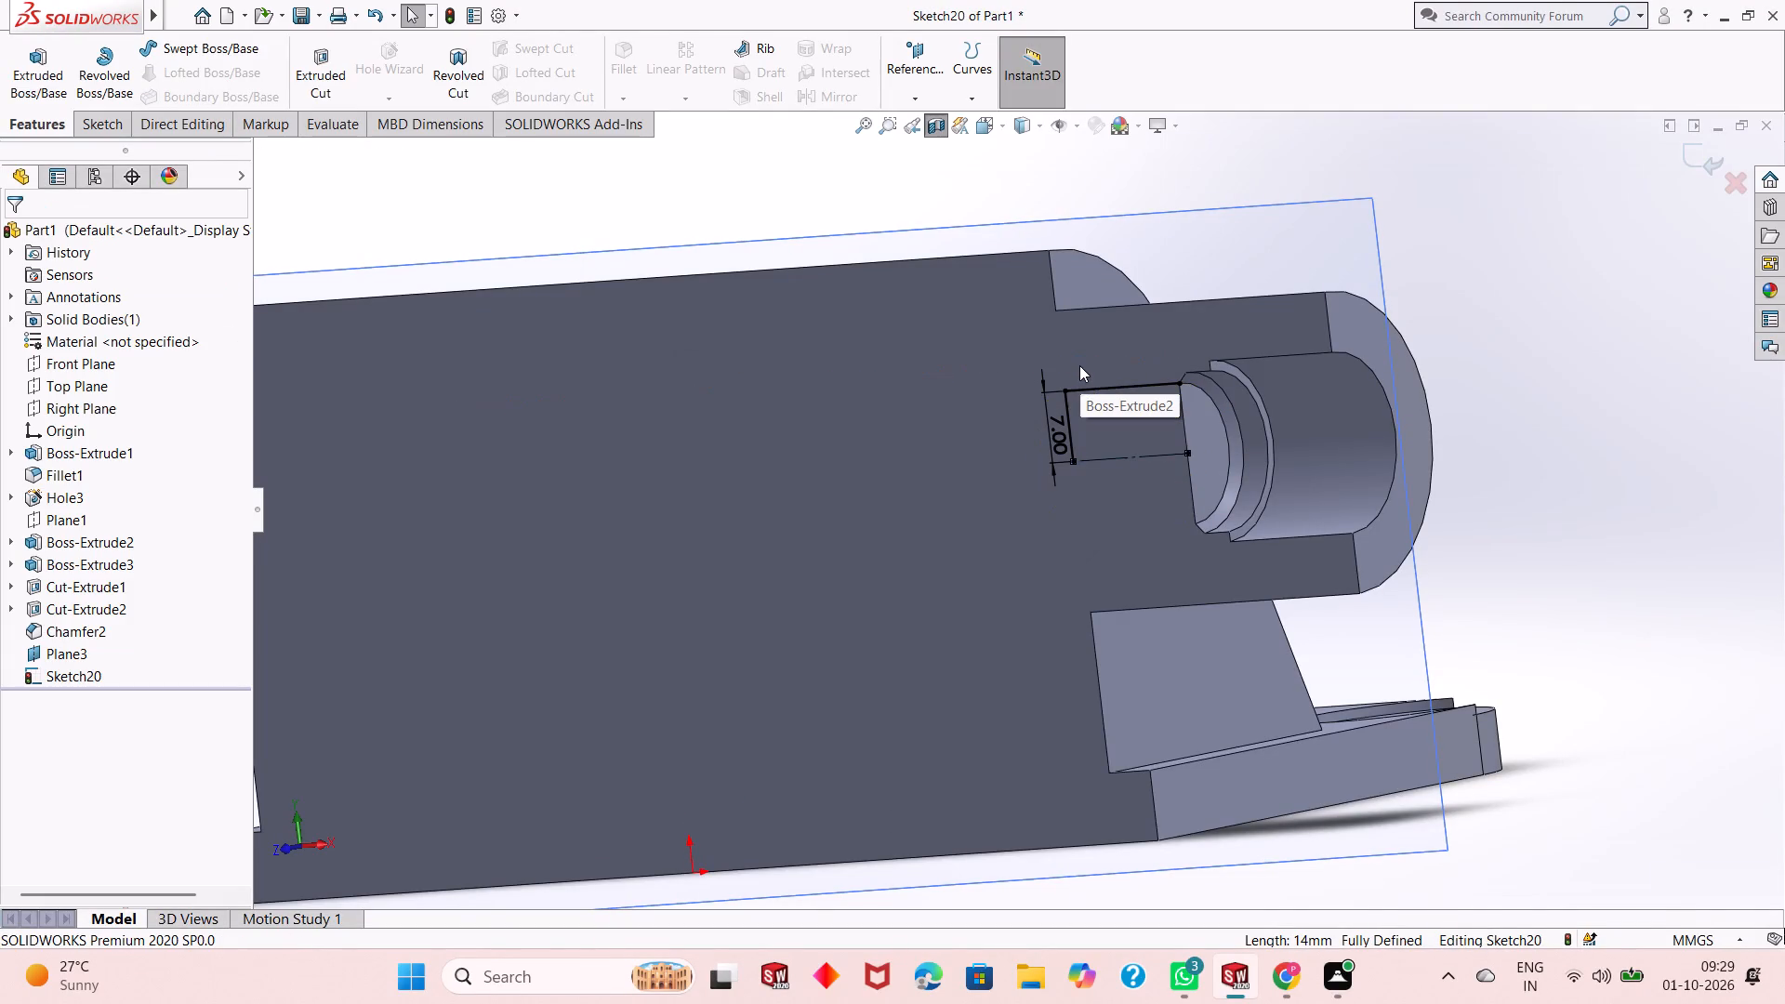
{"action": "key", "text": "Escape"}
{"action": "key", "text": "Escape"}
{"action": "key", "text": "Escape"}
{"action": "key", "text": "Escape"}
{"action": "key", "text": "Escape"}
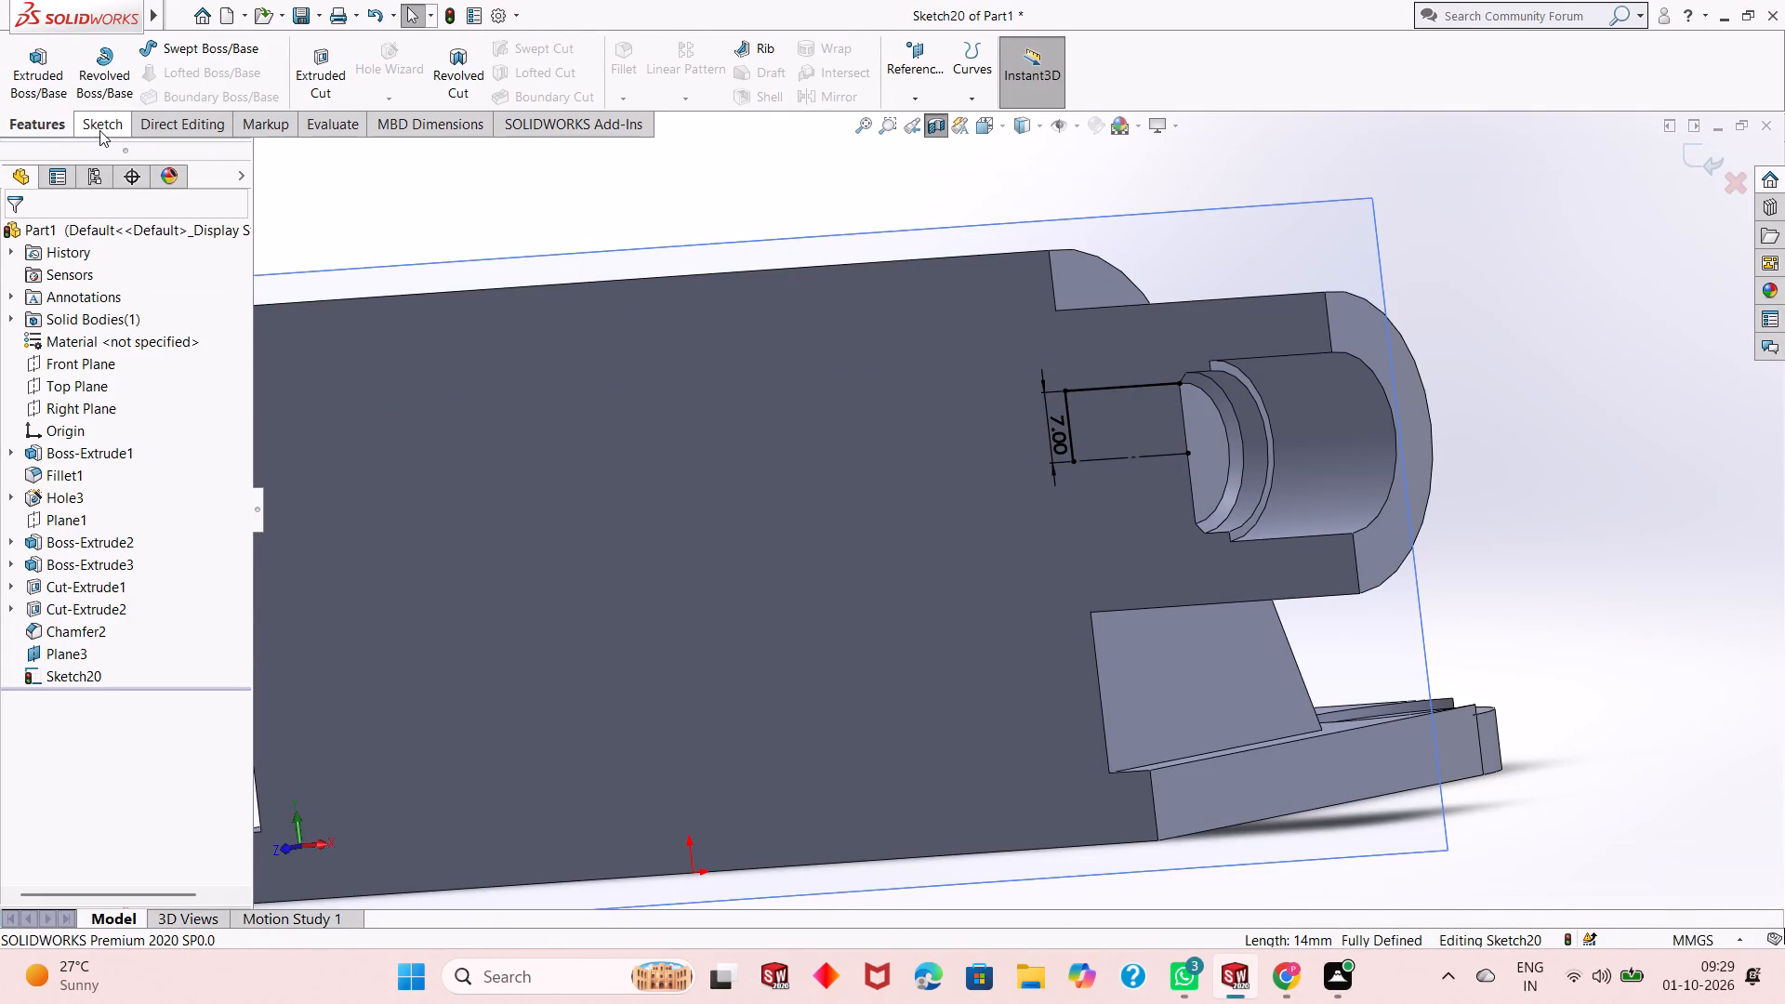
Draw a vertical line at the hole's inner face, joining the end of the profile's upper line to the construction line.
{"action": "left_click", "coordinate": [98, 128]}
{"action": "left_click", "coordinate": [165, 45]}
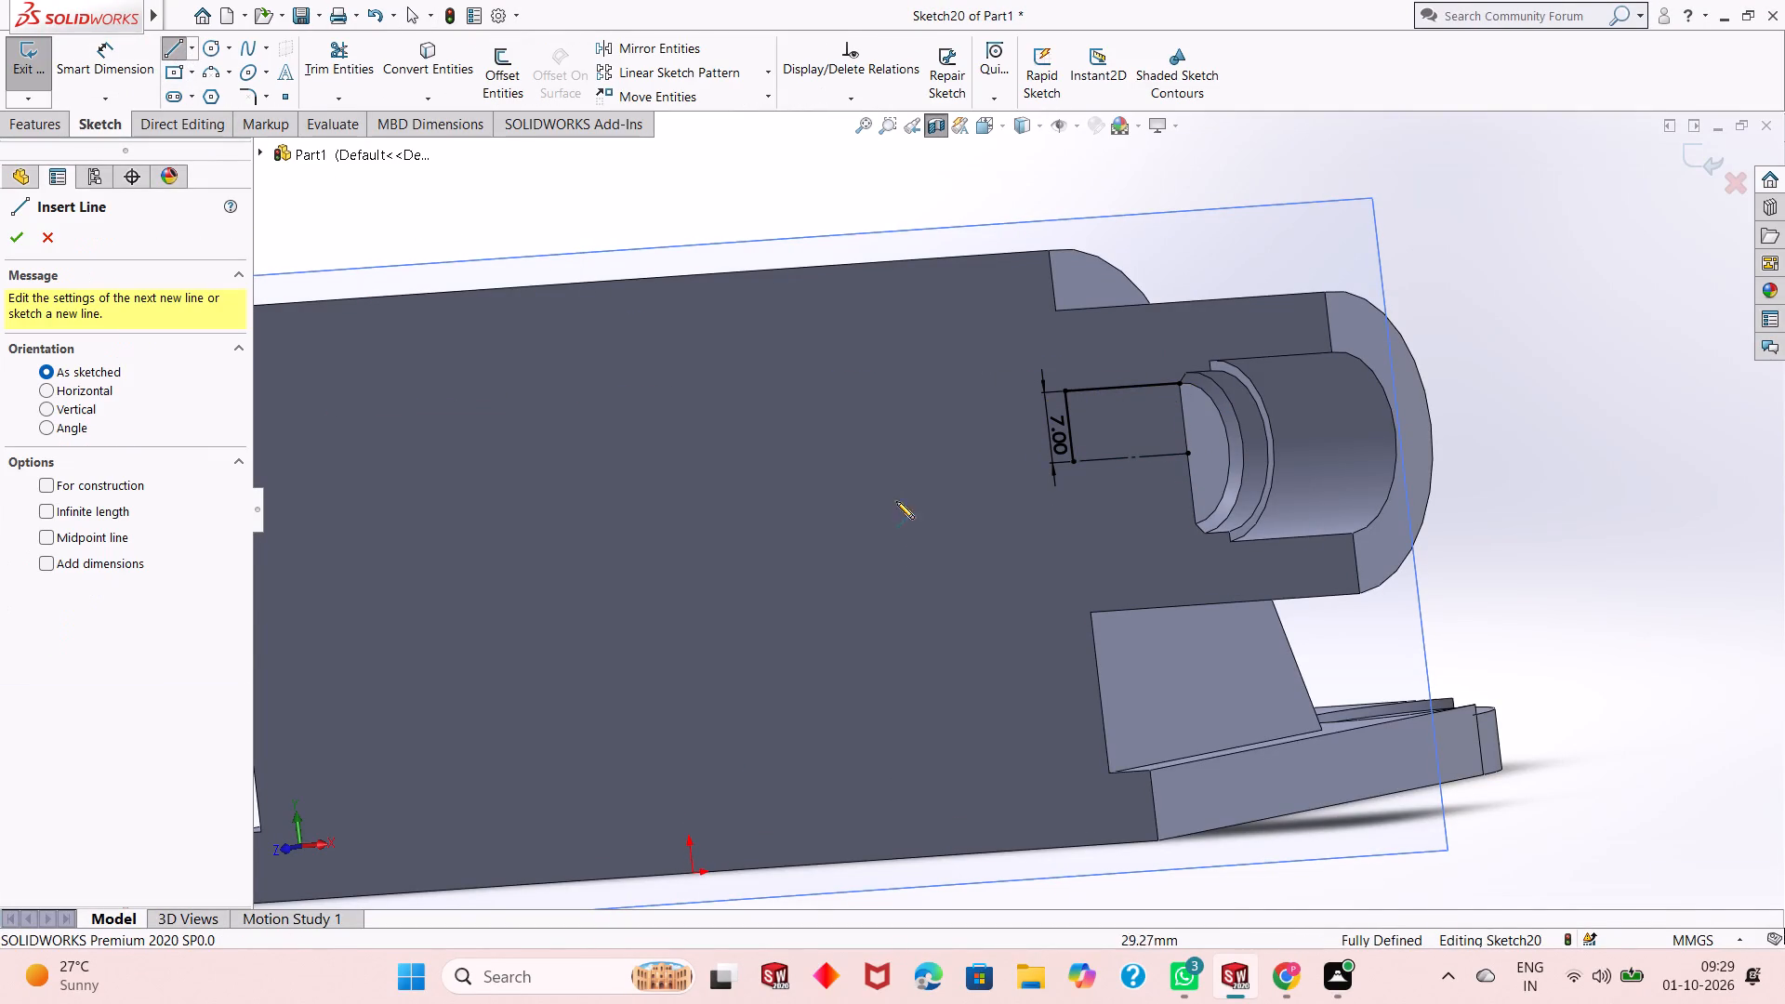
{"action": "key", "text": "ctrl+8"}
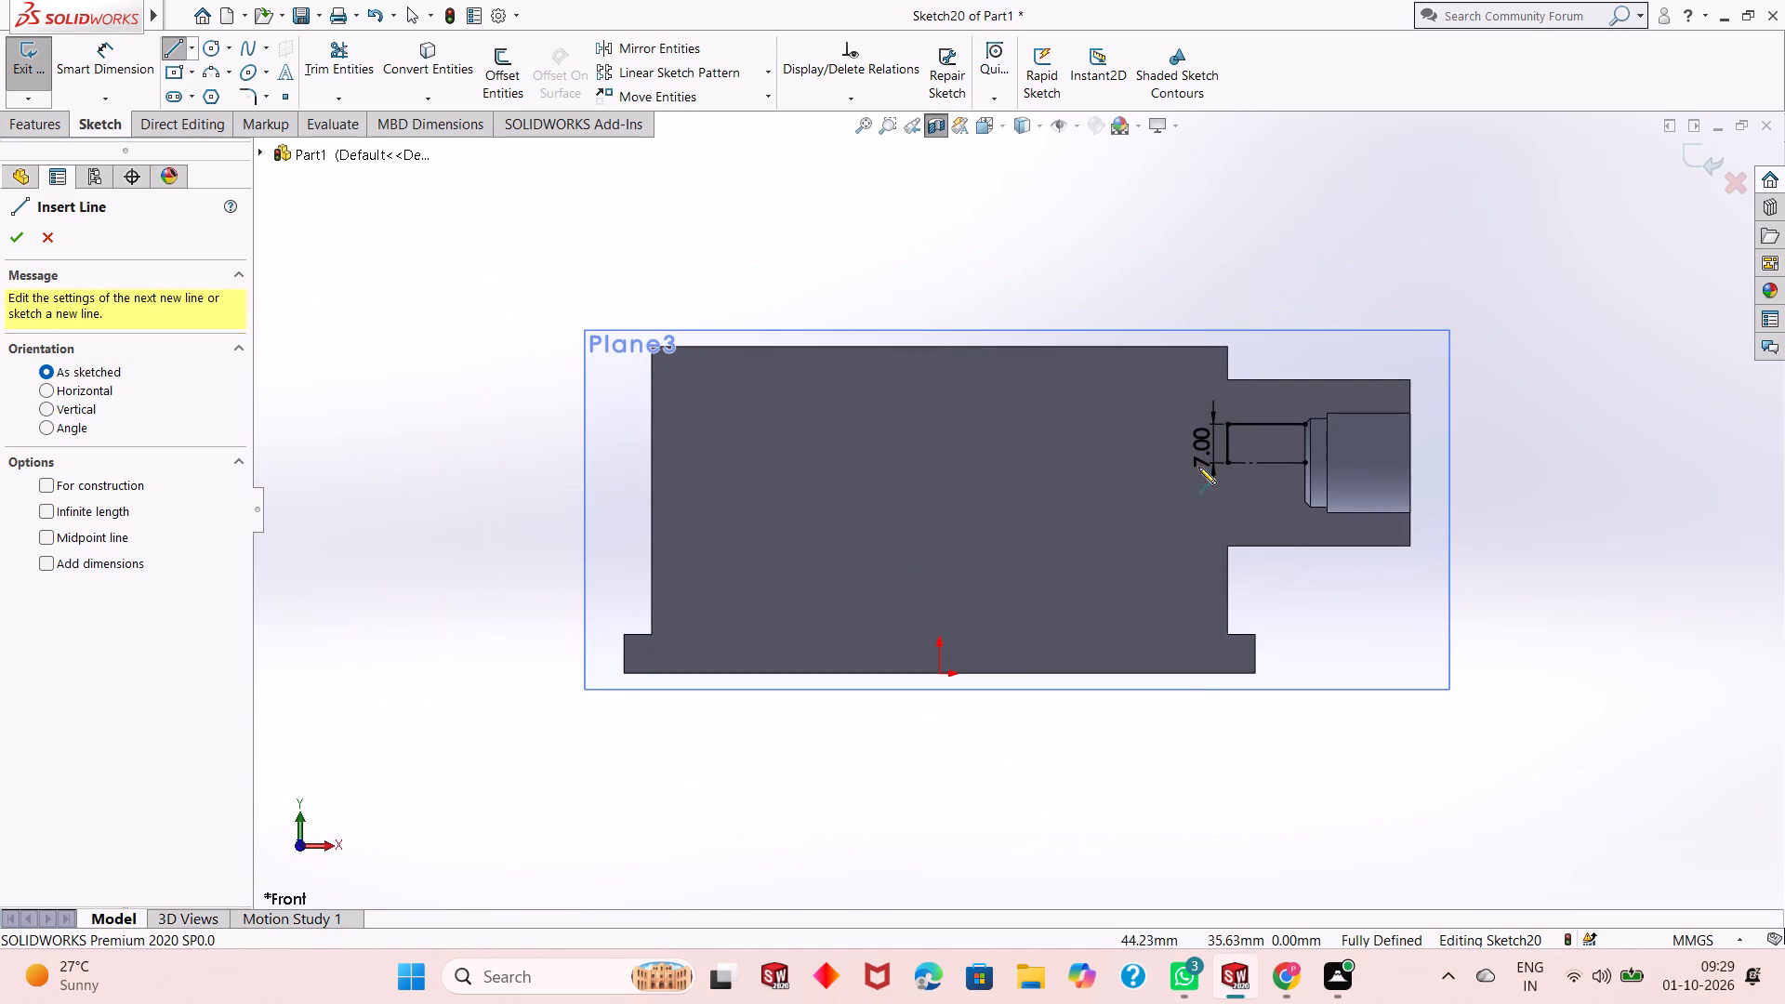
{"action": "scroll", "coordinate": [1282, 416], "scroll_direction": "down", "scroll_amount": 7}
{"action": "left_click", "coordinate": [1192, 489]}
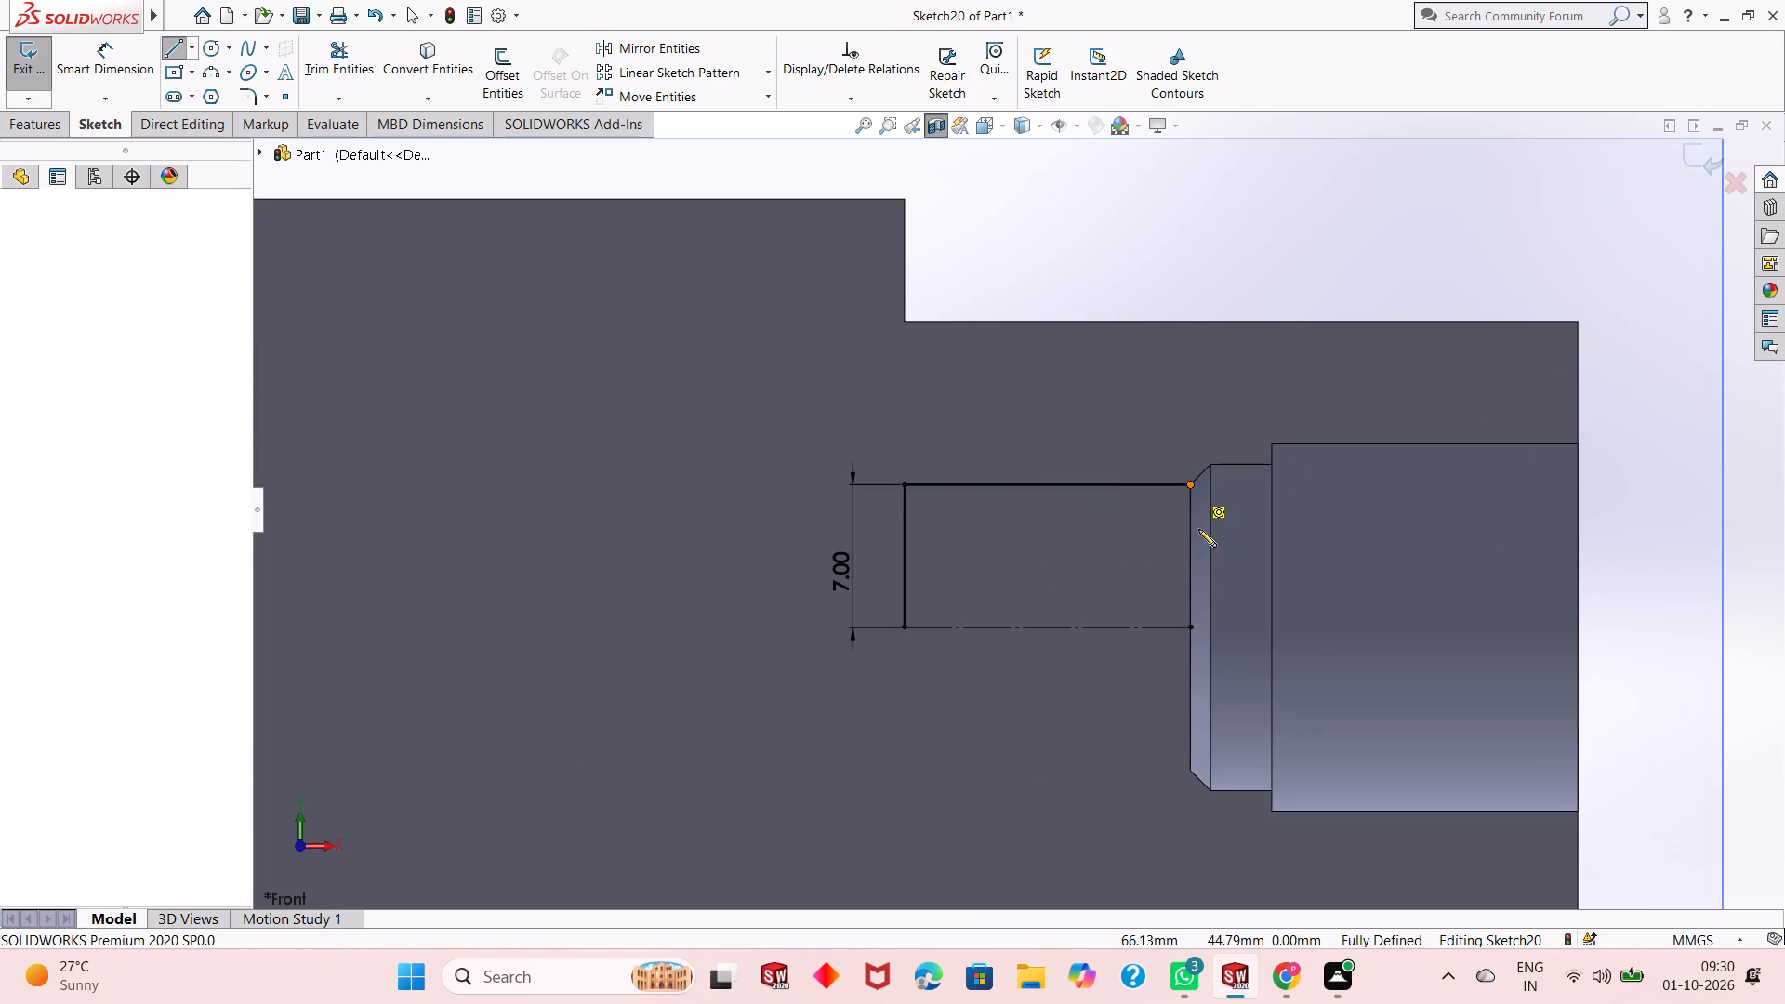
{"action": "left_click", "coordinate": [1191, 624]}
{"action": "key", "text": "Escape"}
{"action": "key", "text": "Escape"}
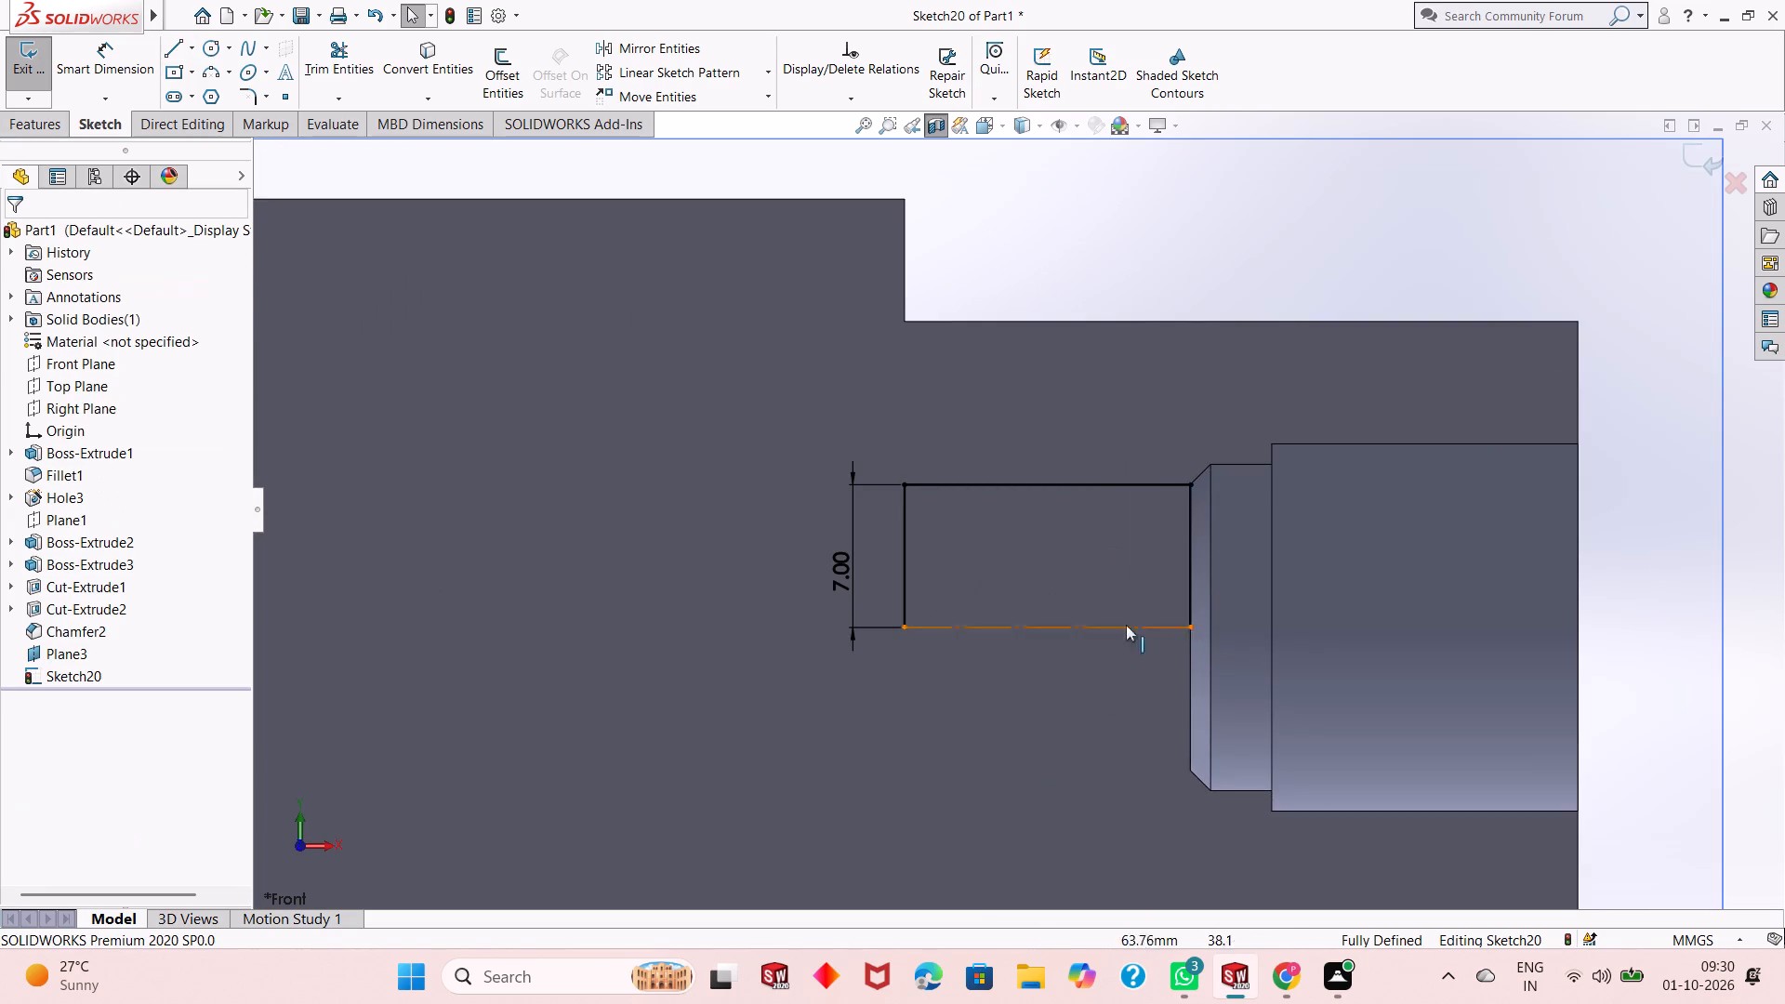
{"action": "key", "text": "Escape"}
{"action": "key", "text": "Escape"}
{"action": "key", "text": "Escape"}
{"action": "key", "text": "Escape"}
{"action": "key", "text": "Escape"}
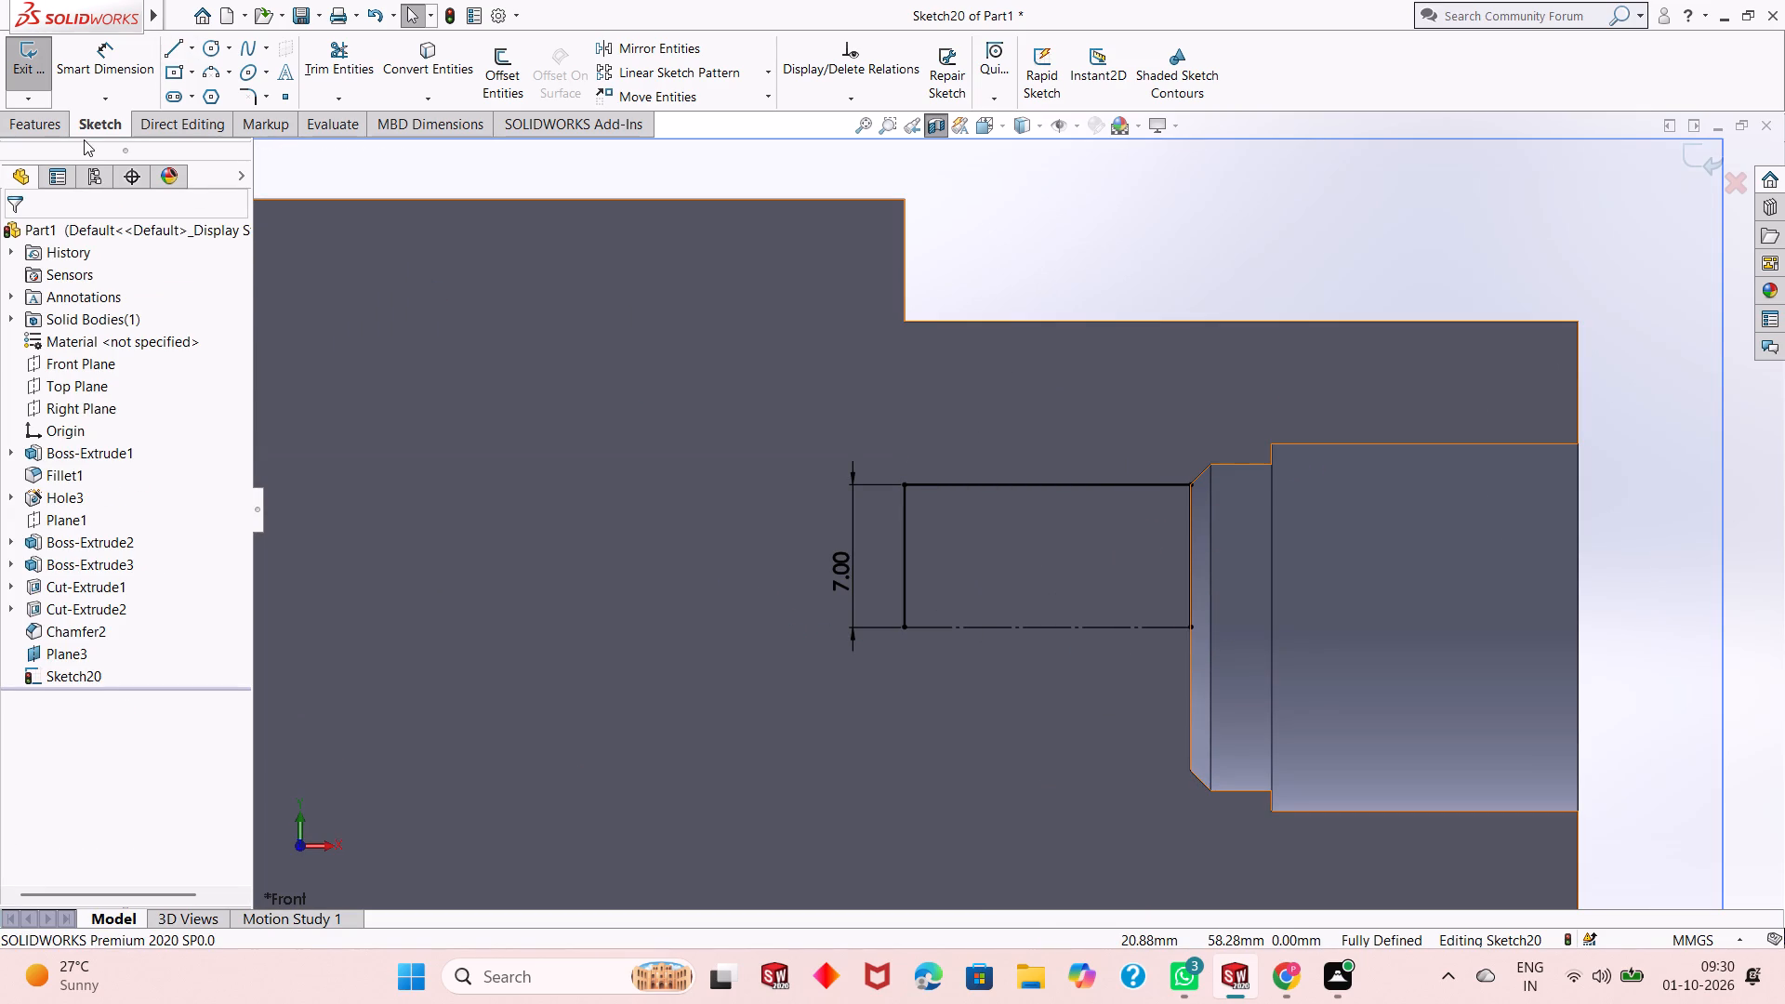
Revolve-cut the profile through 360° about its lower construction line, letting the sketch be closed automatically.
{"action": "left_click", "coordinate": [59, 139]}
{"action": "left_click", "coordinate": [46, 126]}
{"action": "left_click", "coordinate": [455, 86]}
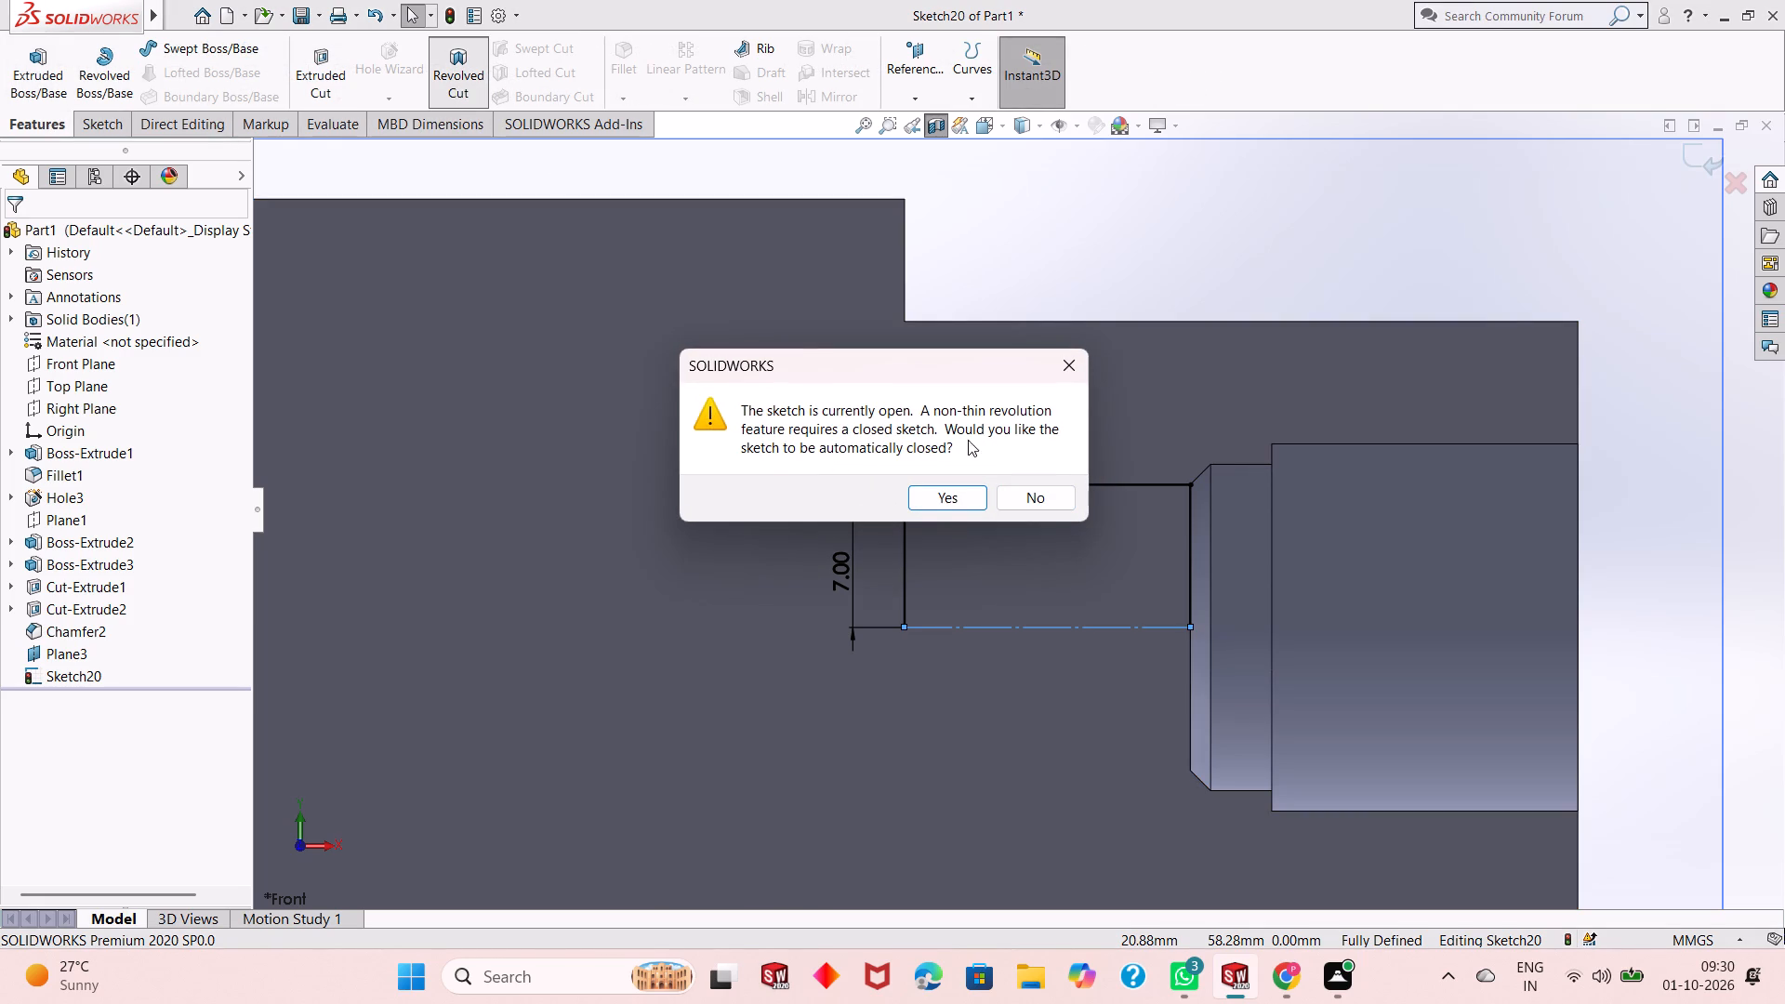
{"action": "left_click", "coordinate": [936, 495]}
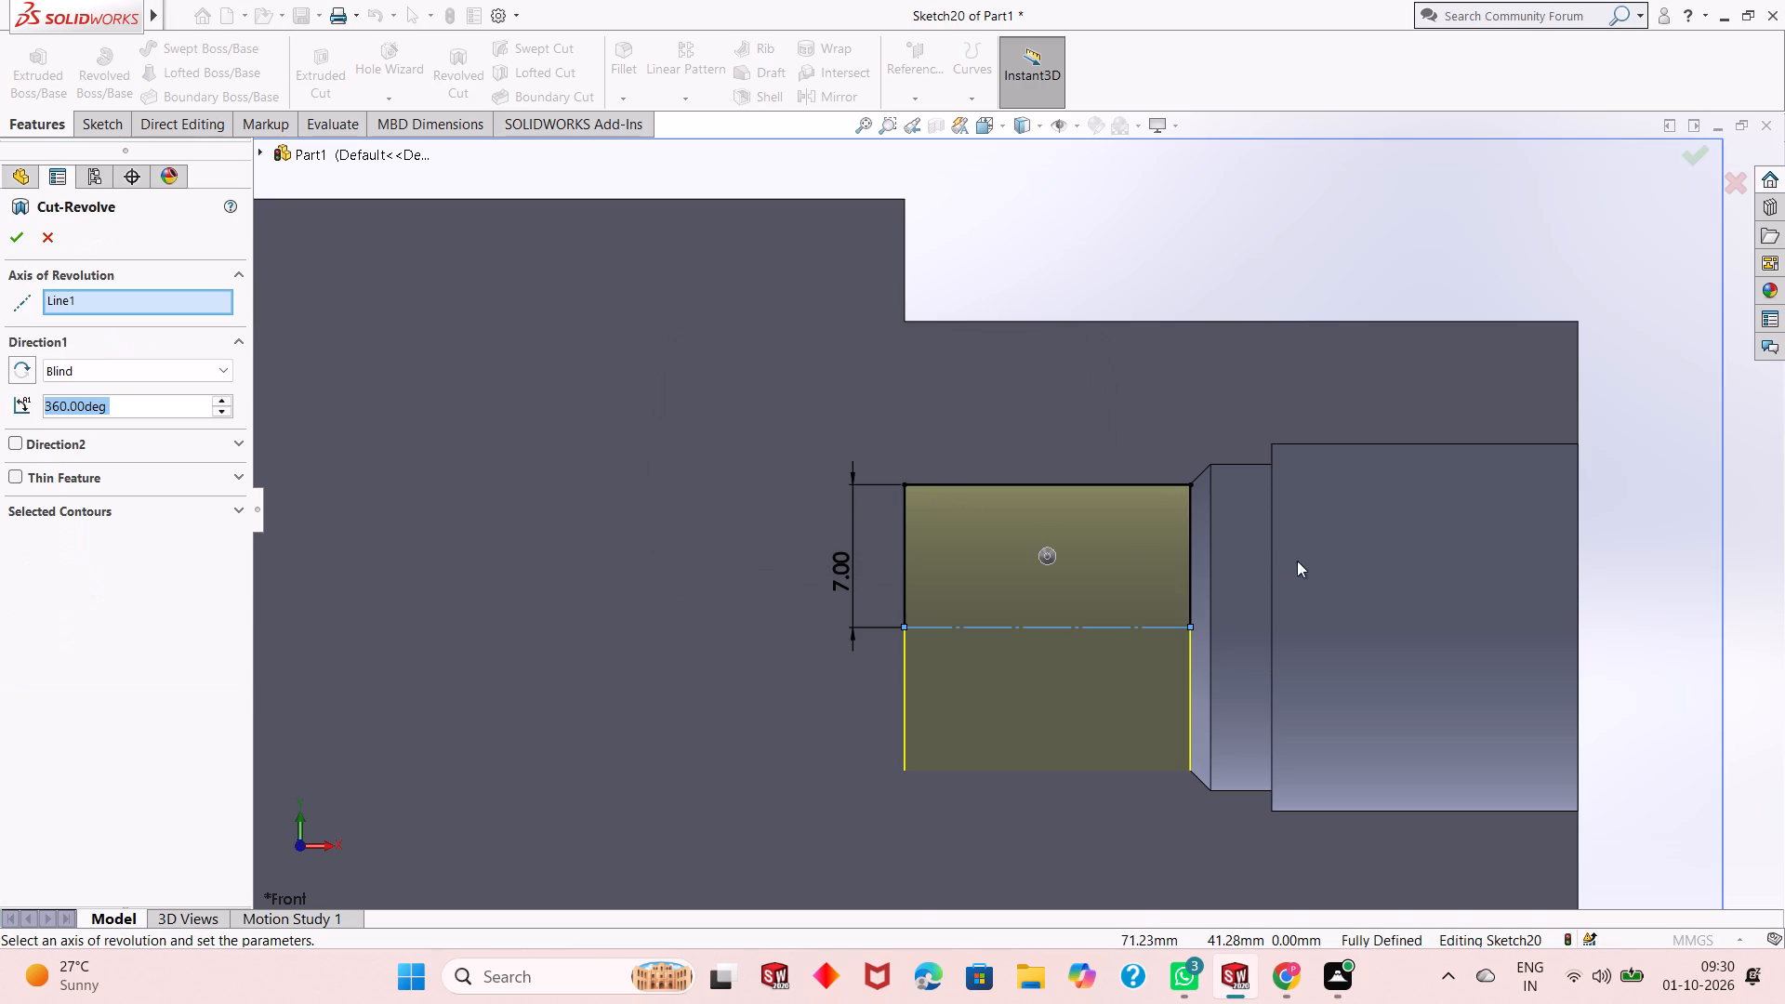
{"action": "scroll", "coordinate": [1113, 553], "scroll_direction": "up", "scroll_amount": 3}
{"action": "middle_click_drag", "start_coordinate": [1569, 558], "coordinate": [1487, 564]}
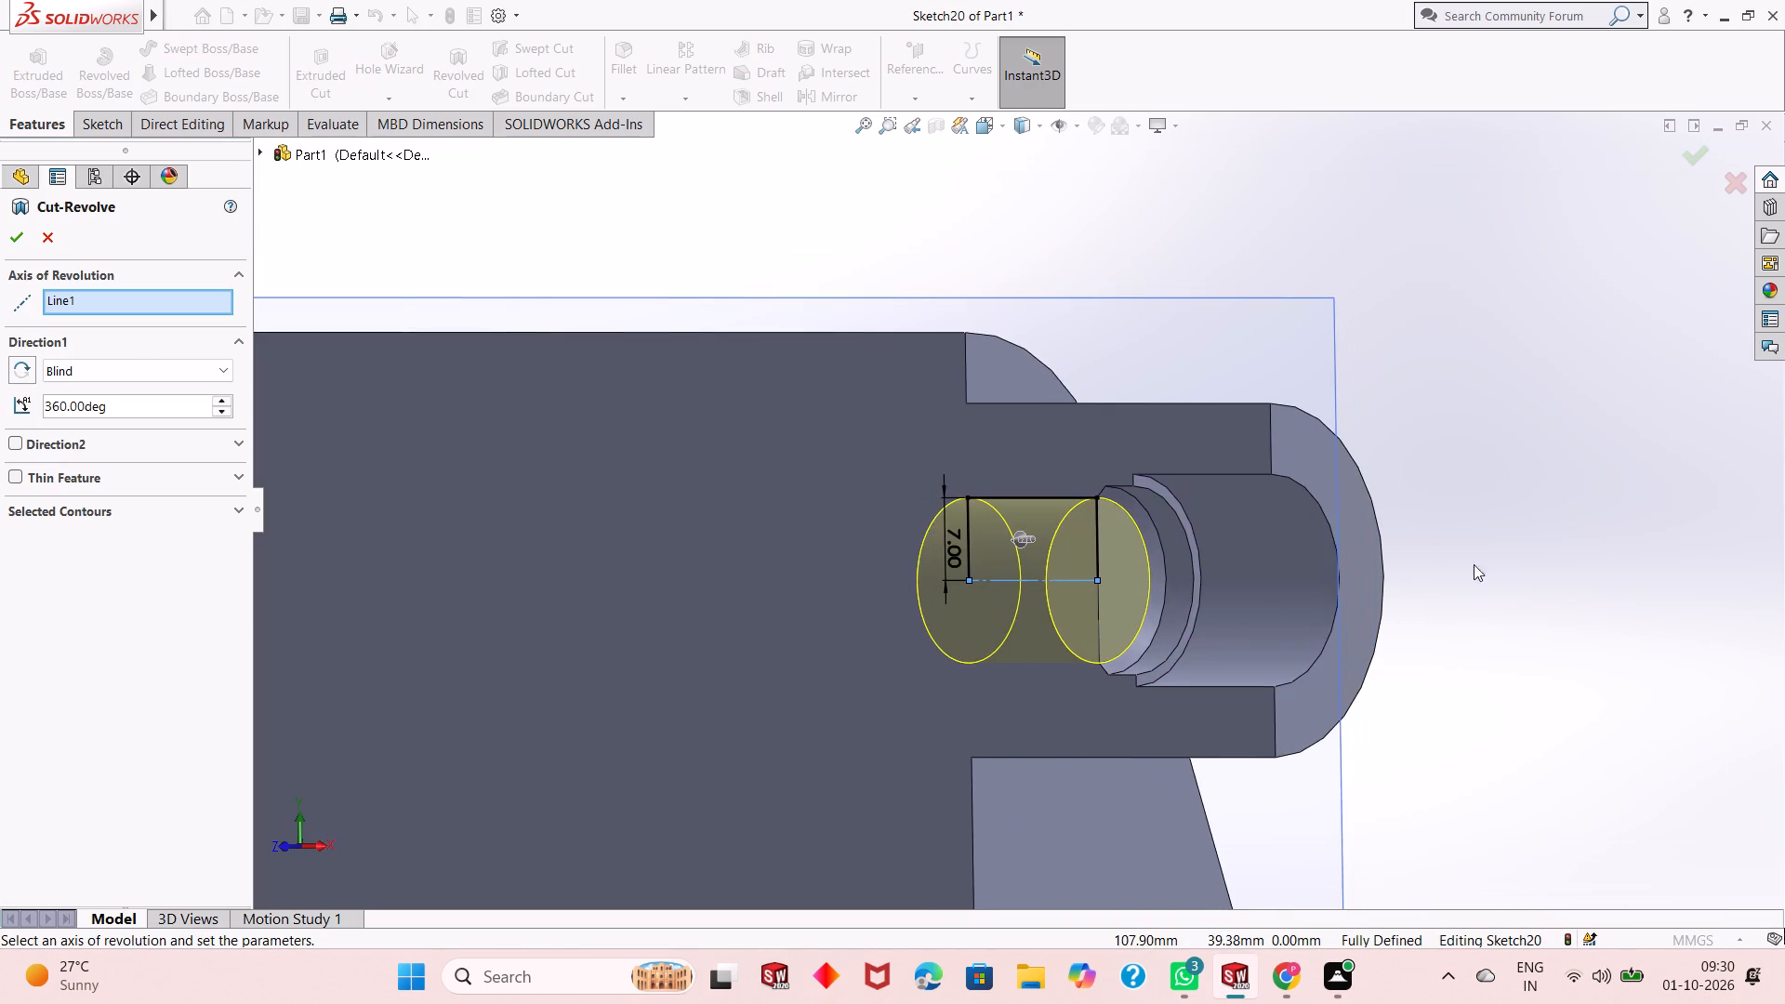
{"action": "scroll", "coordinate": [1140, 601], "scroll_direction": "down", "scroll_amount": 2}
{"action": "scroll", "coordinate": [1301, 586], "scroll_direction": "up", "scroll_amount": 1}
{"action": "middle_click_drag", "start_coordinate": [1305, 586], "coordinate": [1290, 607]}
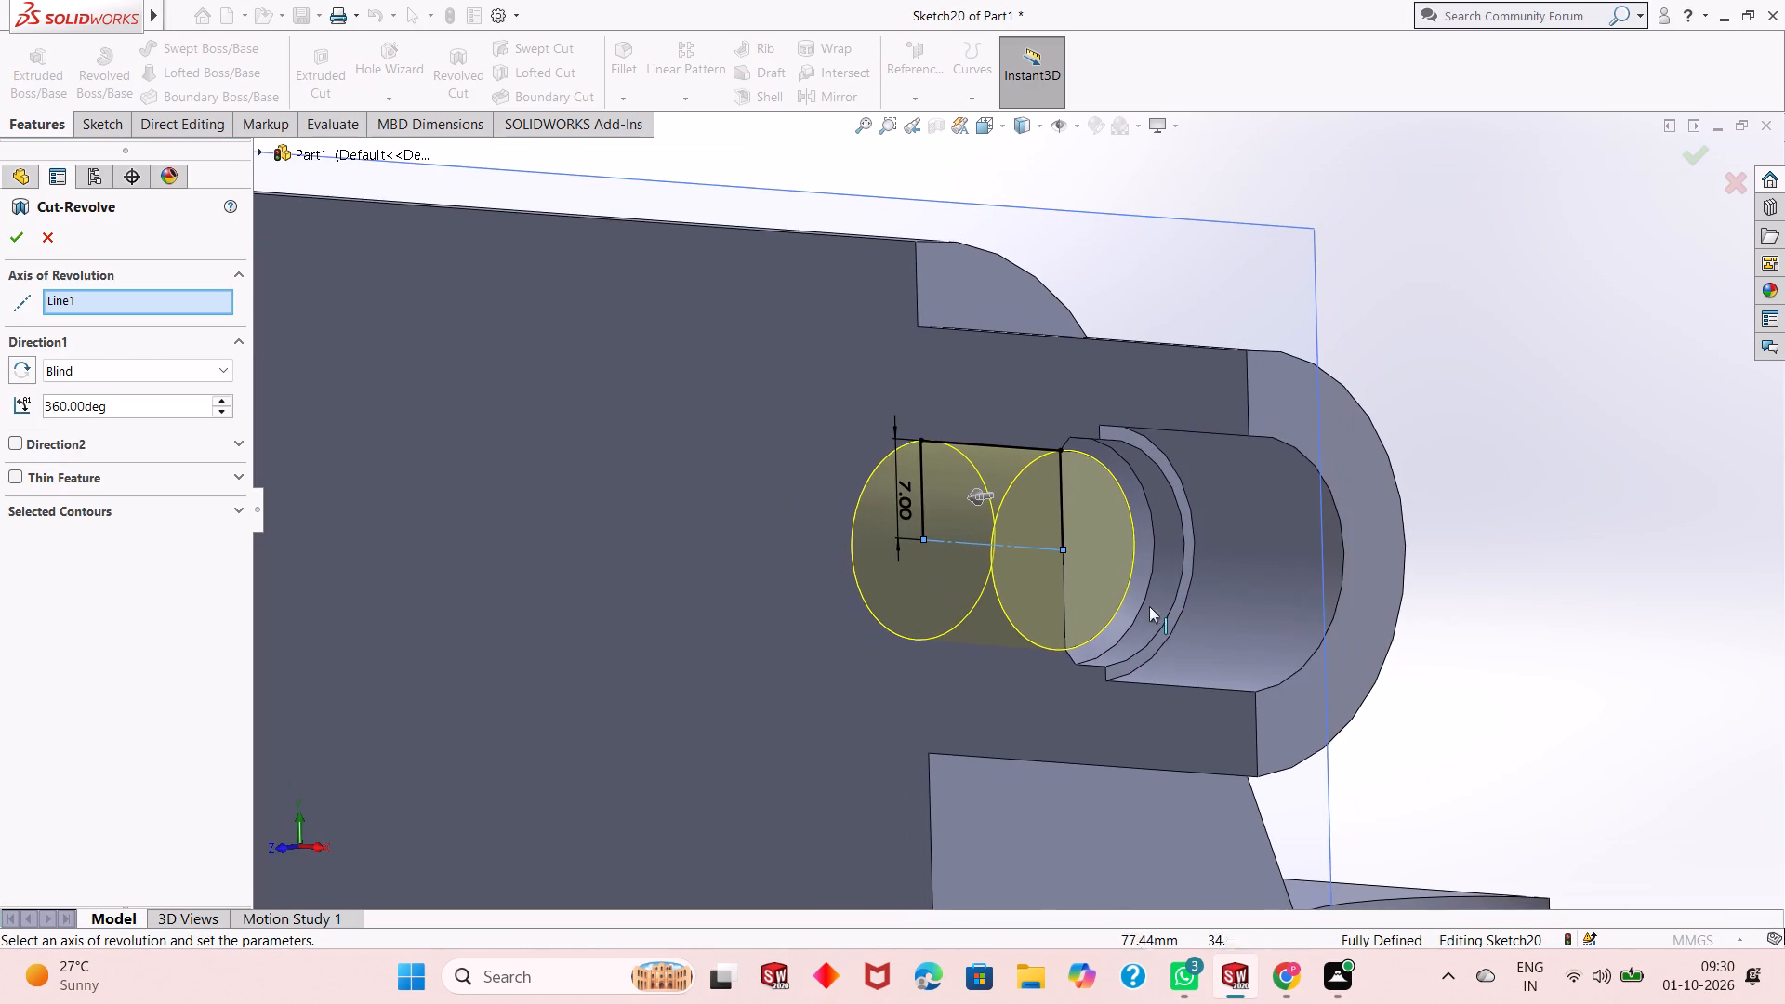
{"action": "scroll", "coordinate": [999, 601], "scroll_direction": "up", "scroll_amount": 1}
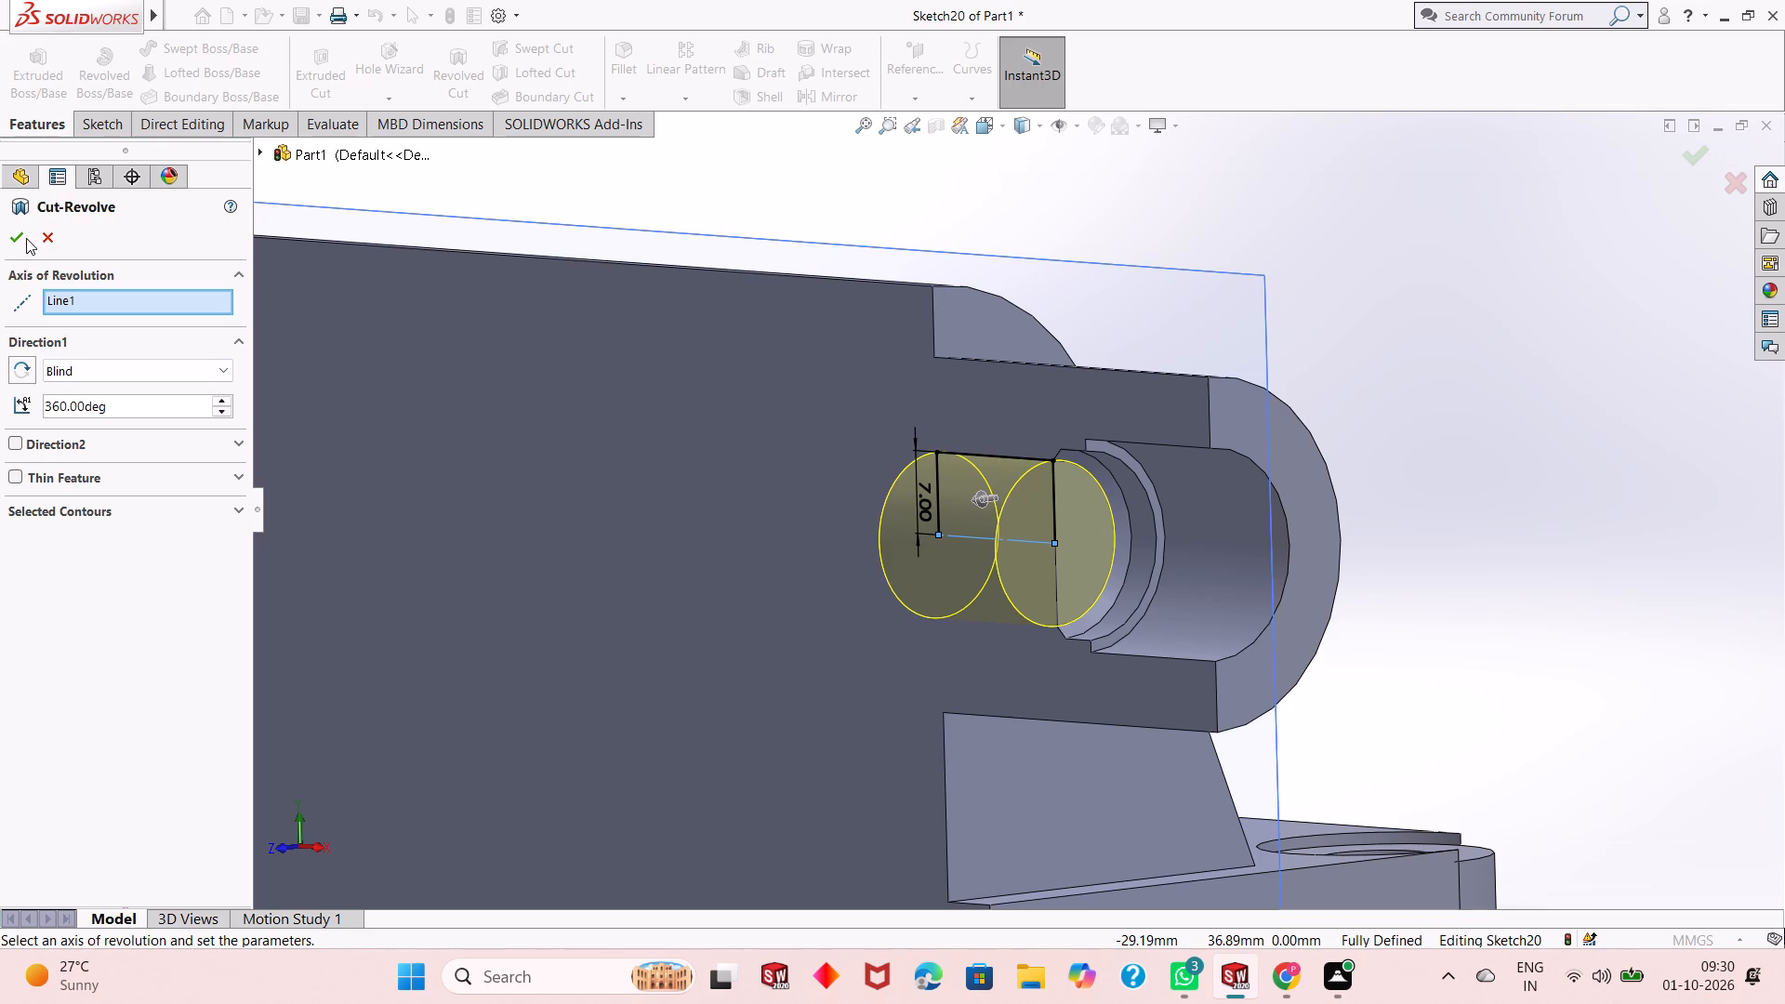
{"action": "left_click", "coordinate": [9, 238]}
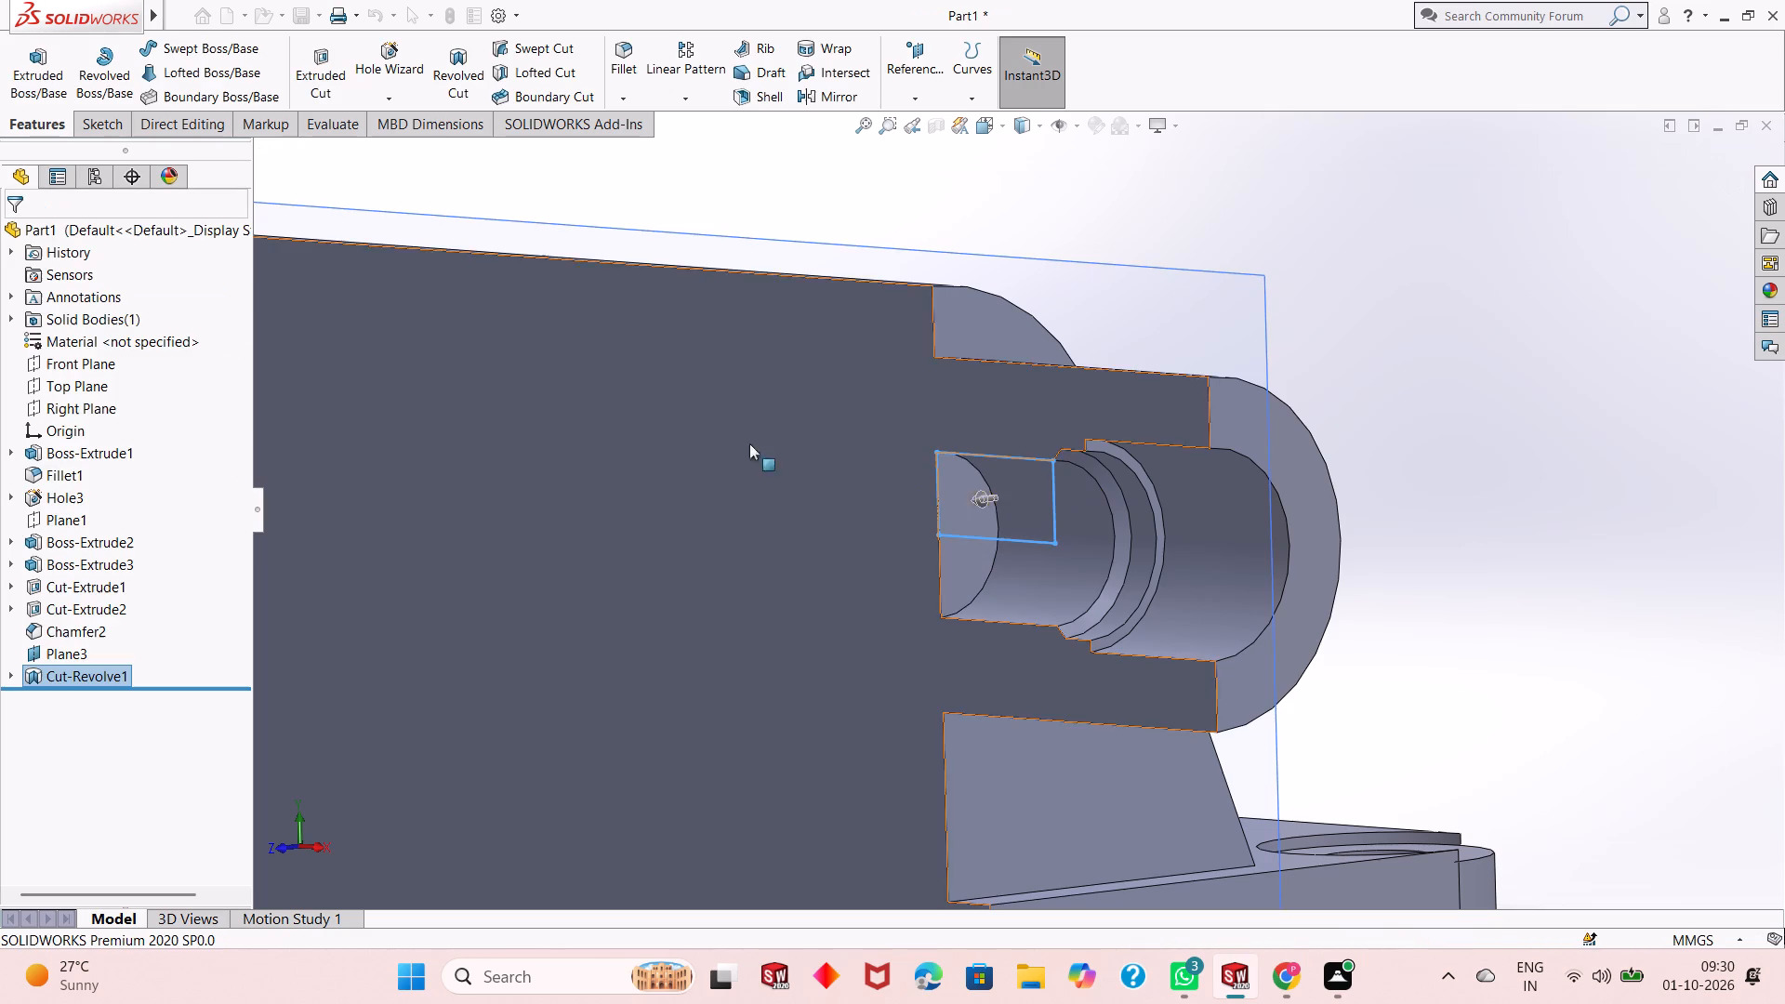
Examine the revolved cut inside the sectioned boss, at an angle and in front view.
{"action": "left_click", "coordinate": [1463, 453]}
{"action": "middle_click_drag", "start_coordinate": [1123, 562], "coordinate": [1195, 565]}
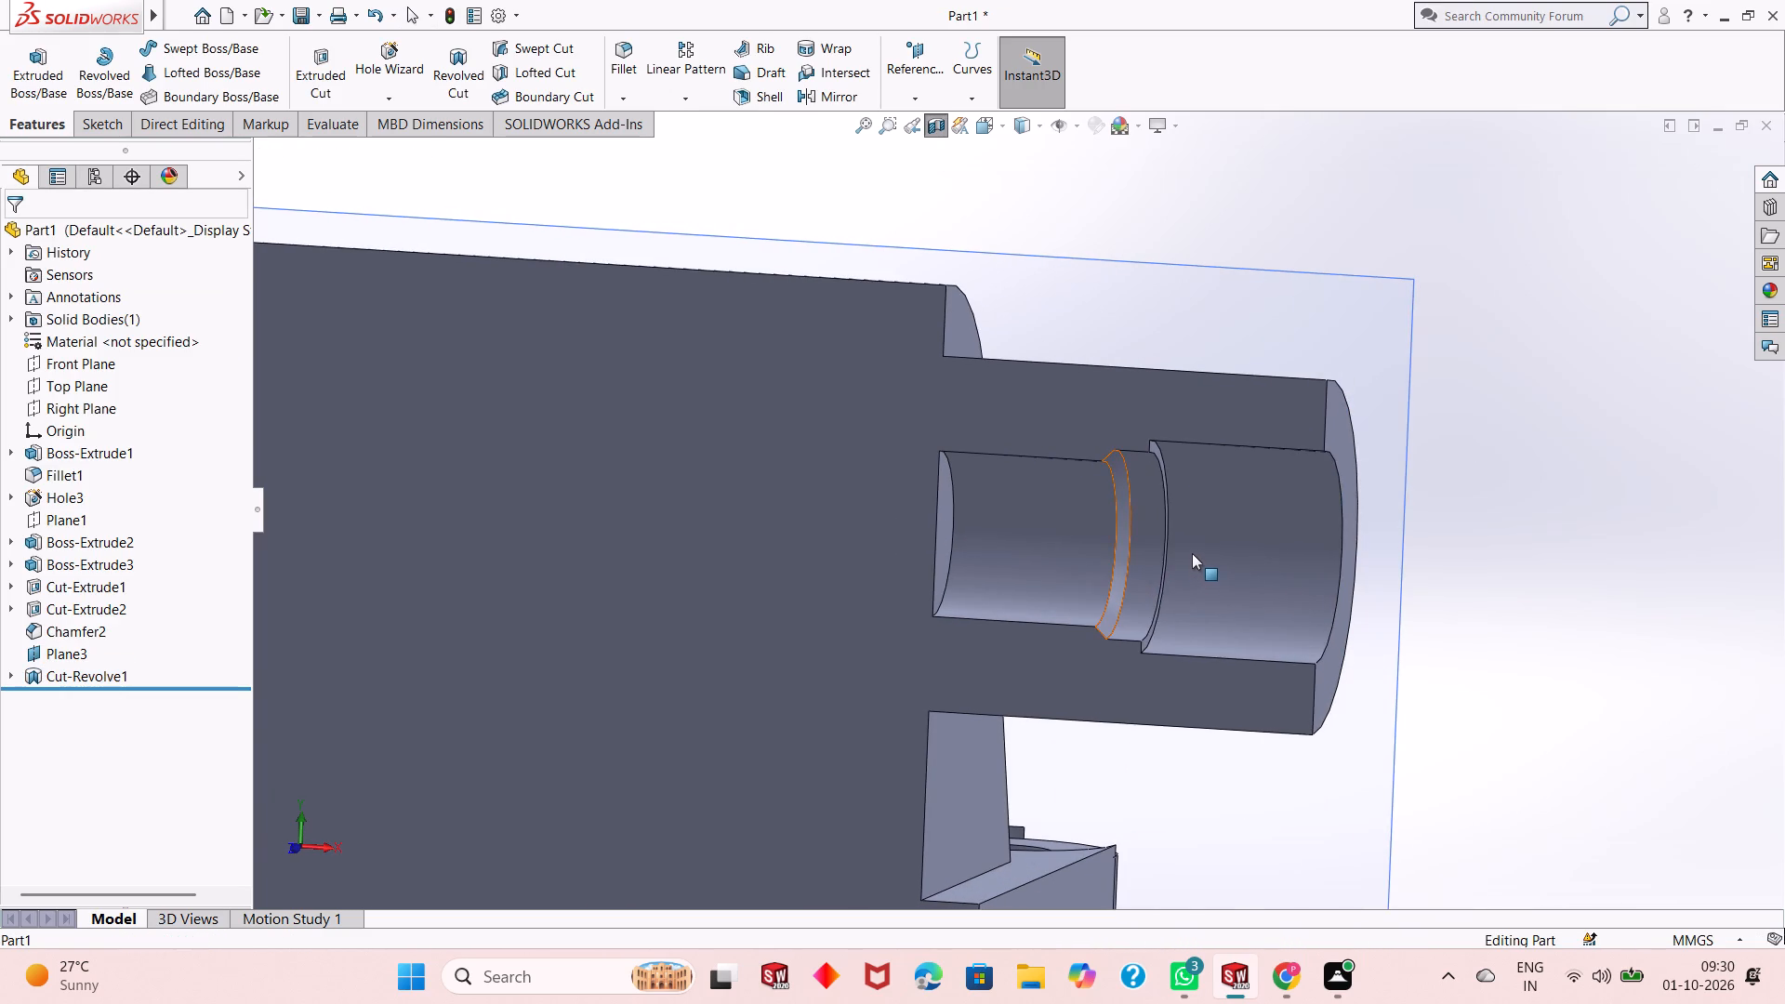
{"action": "key", "text": "ctrl+8"}
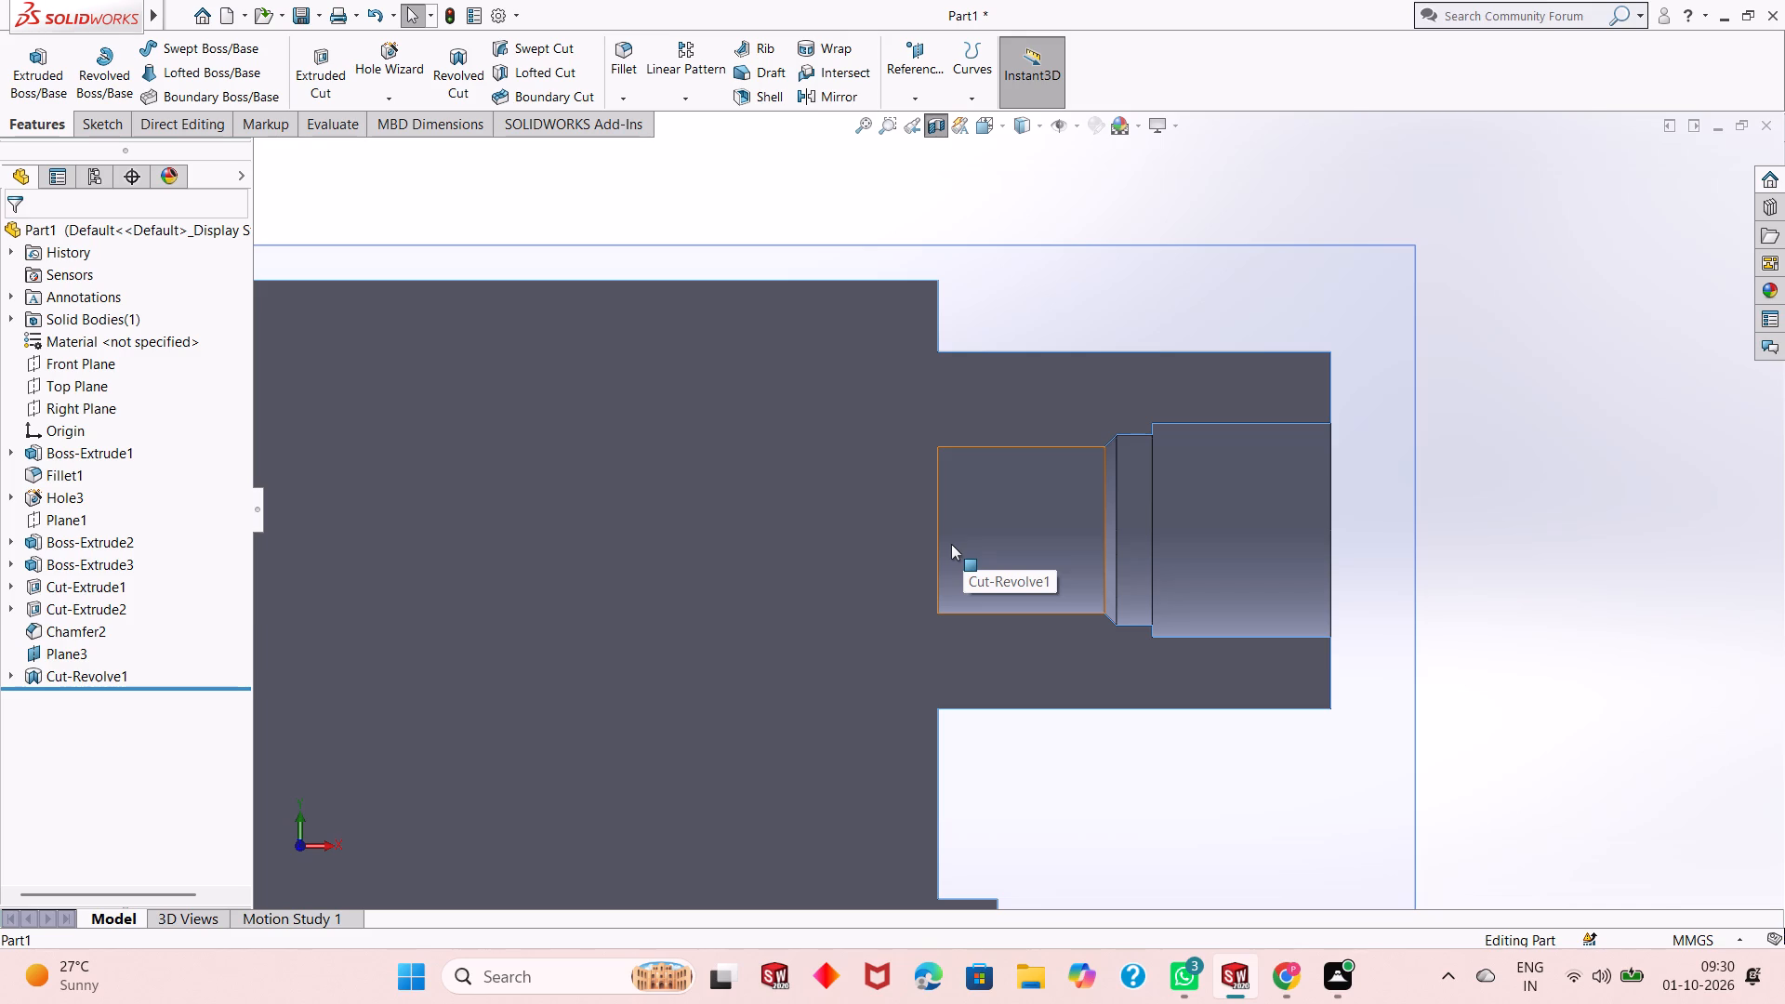
{"action": "scroll", "coordinate": [909, 602], "scroll_direction": "up", "scroll_amount": 1}
{"action": "scroll", "coordinate": [956, 534], "scroll_direction": "up", "scroll_amount": 3}
{"action": "scroll", "coordinate": [679, 620], "scroll_direction": "down", "scroll_amount": 1}
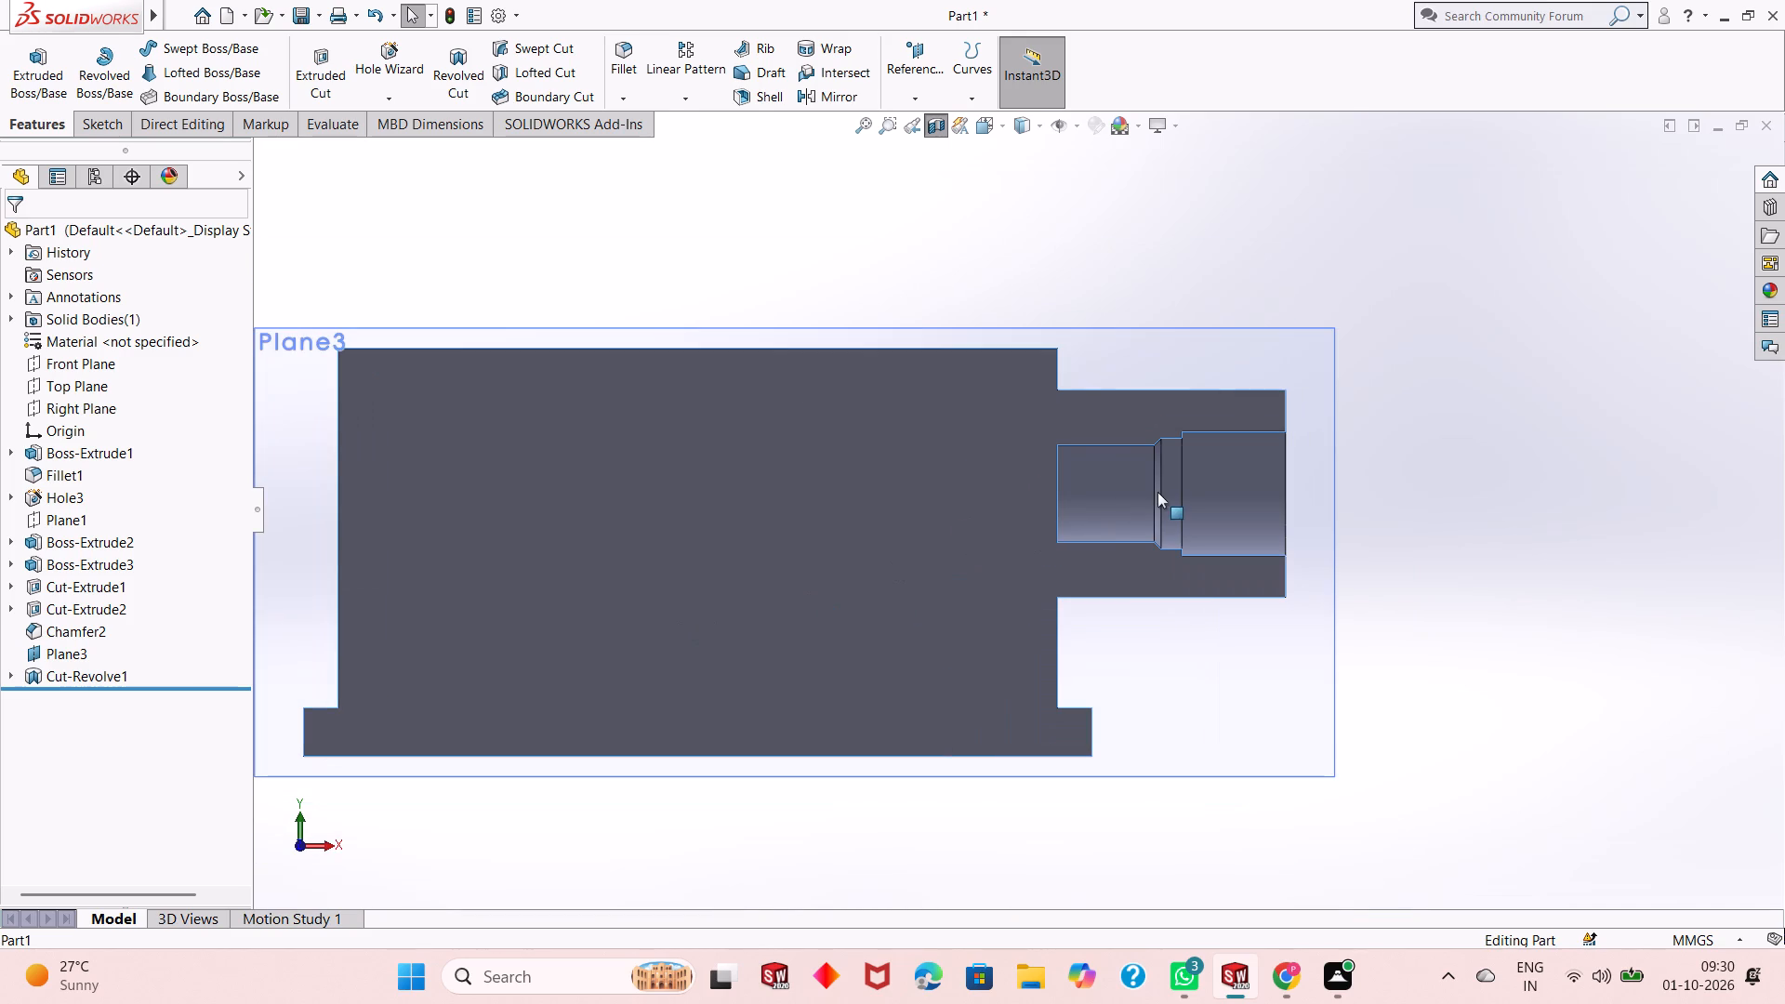
Undo the revolved cut and all the profile's lines, back to an empty sketch on Plane3.
{"action": "key", "text": "ctrl+z"}
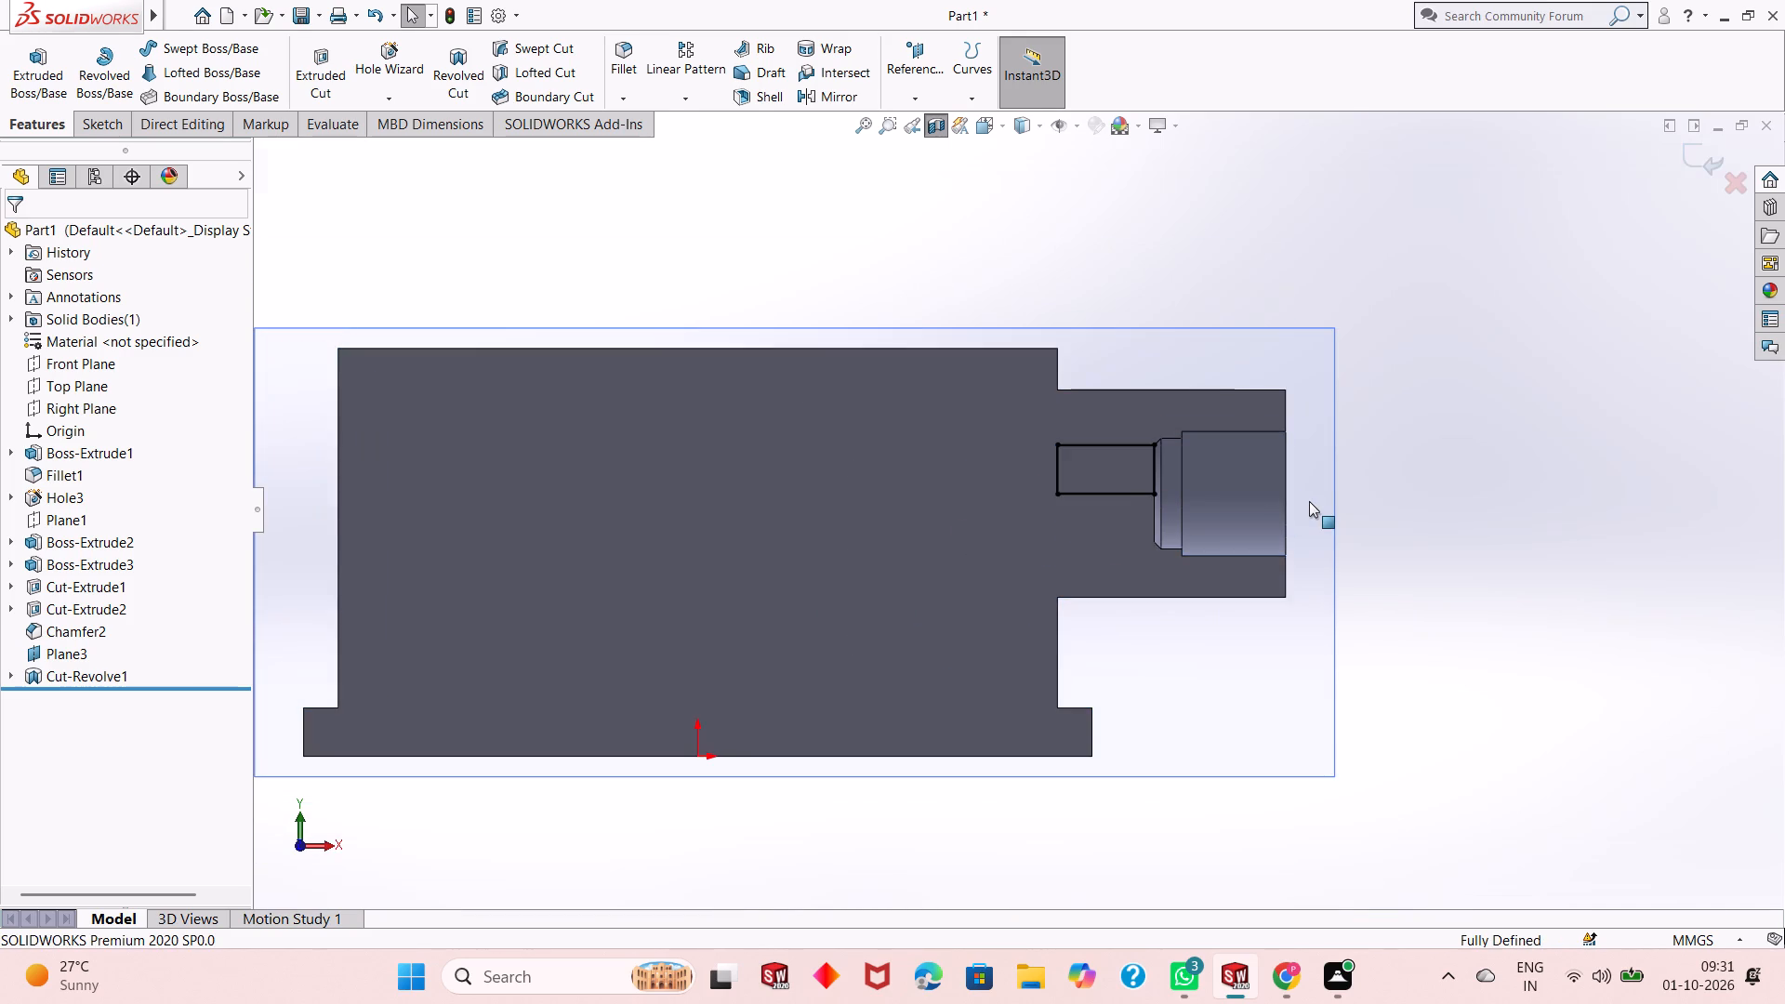
{"action": "key", "text": "ctrl+z"}
{"action": "key", "text": "ctrl+z"}
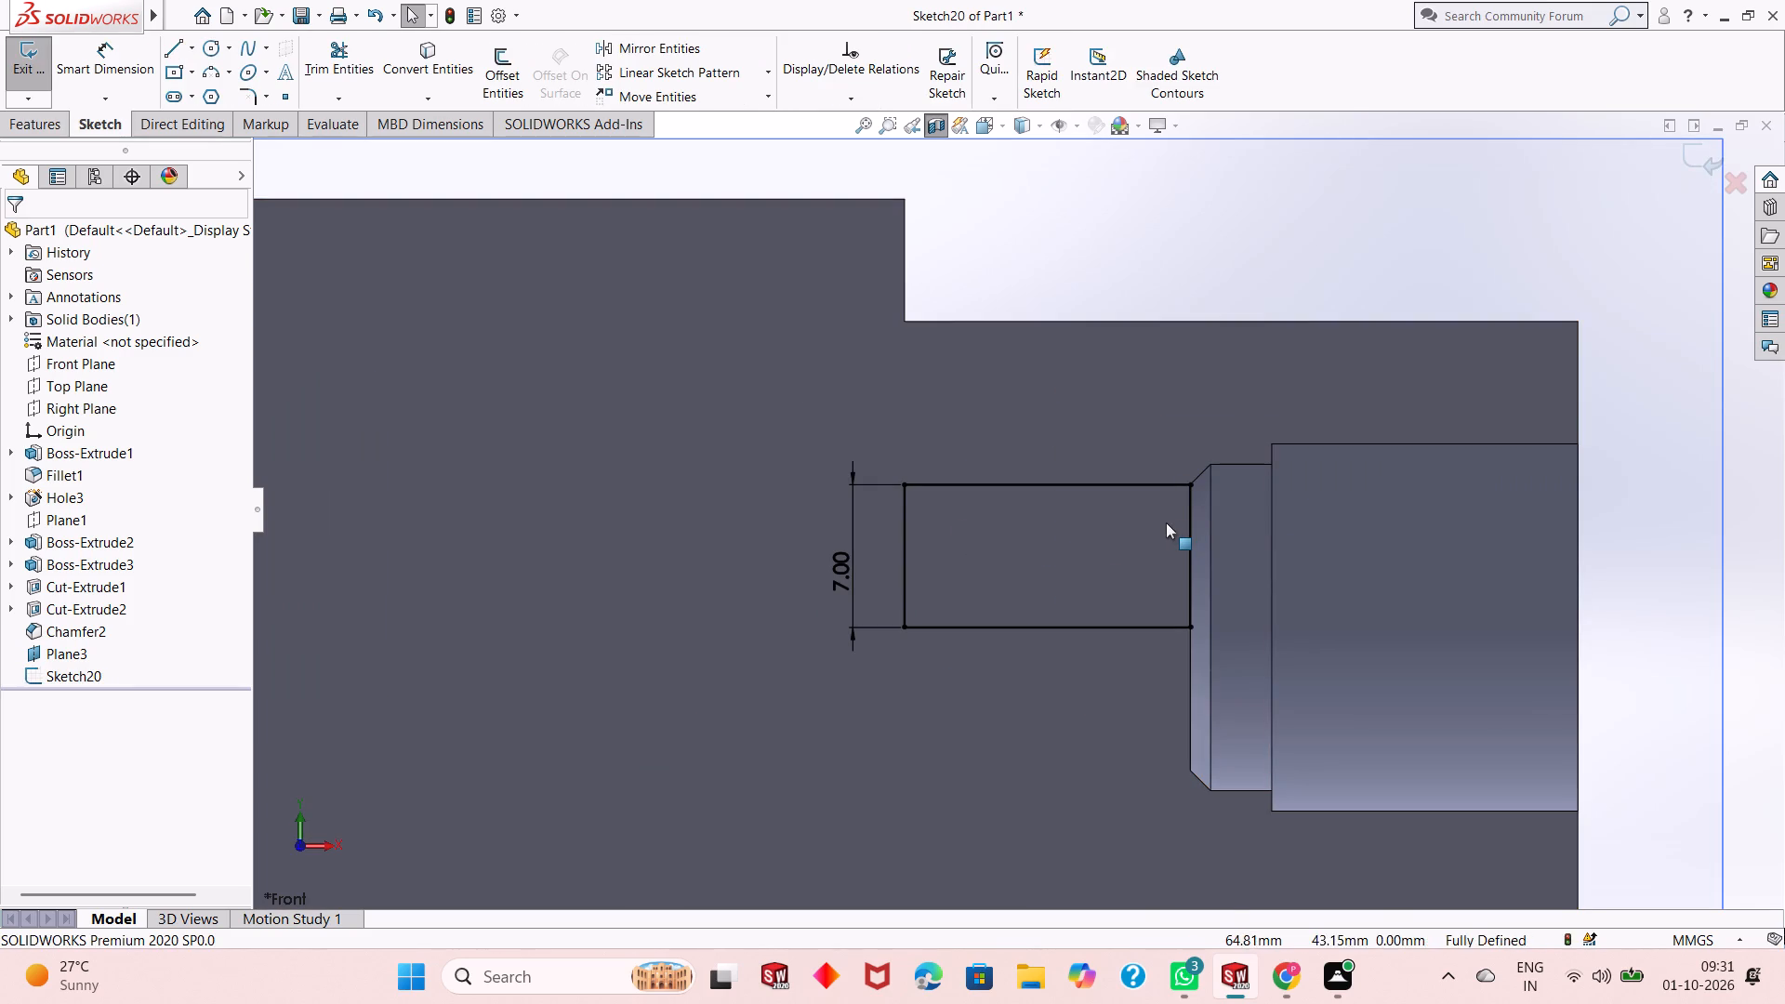
{"action": "key", "text": "ctrl+z"}
{"action": "key", "text": "ctrl+z"}
{"action": "key", "text": "ctrl+z"}
{"action": "key", "text": "ctrl+z"}
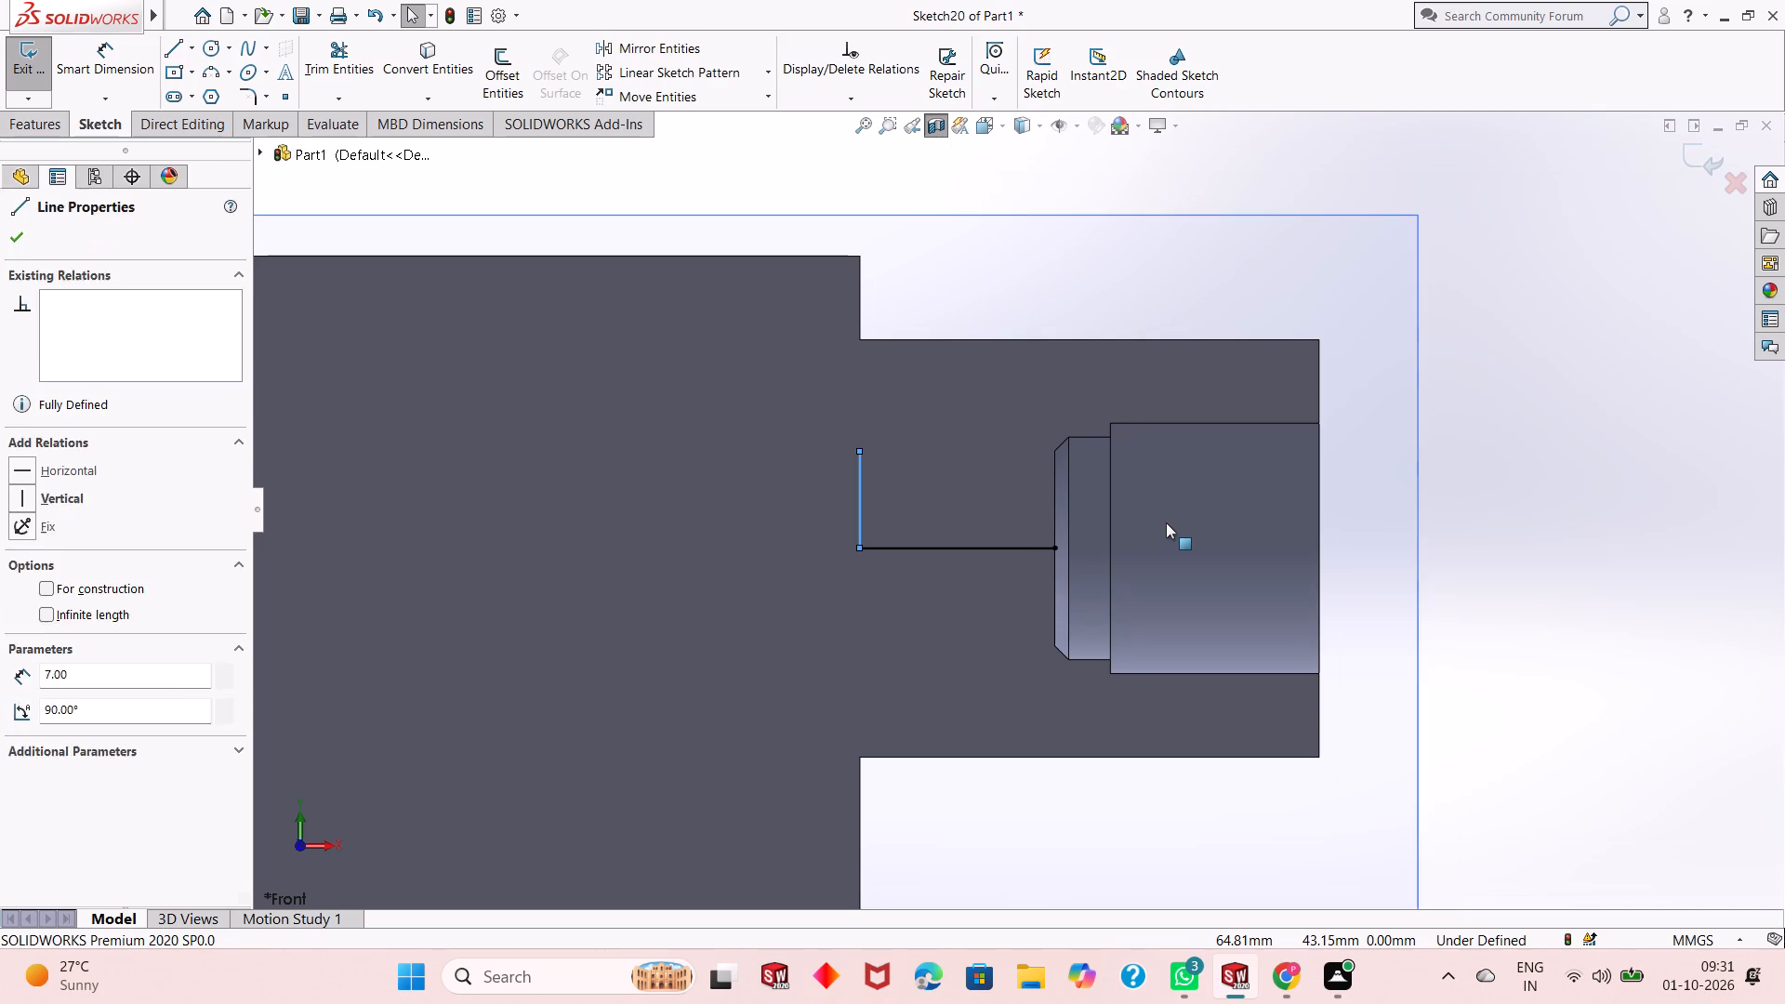
{"action": "key", "text": "ctrl+z"}
{"action": "key", "text": "ctrl+z"}
{"action": "scroll", "coordinate": [1144, 557], "scroll_direction": "up", "scroll_amount": 2}
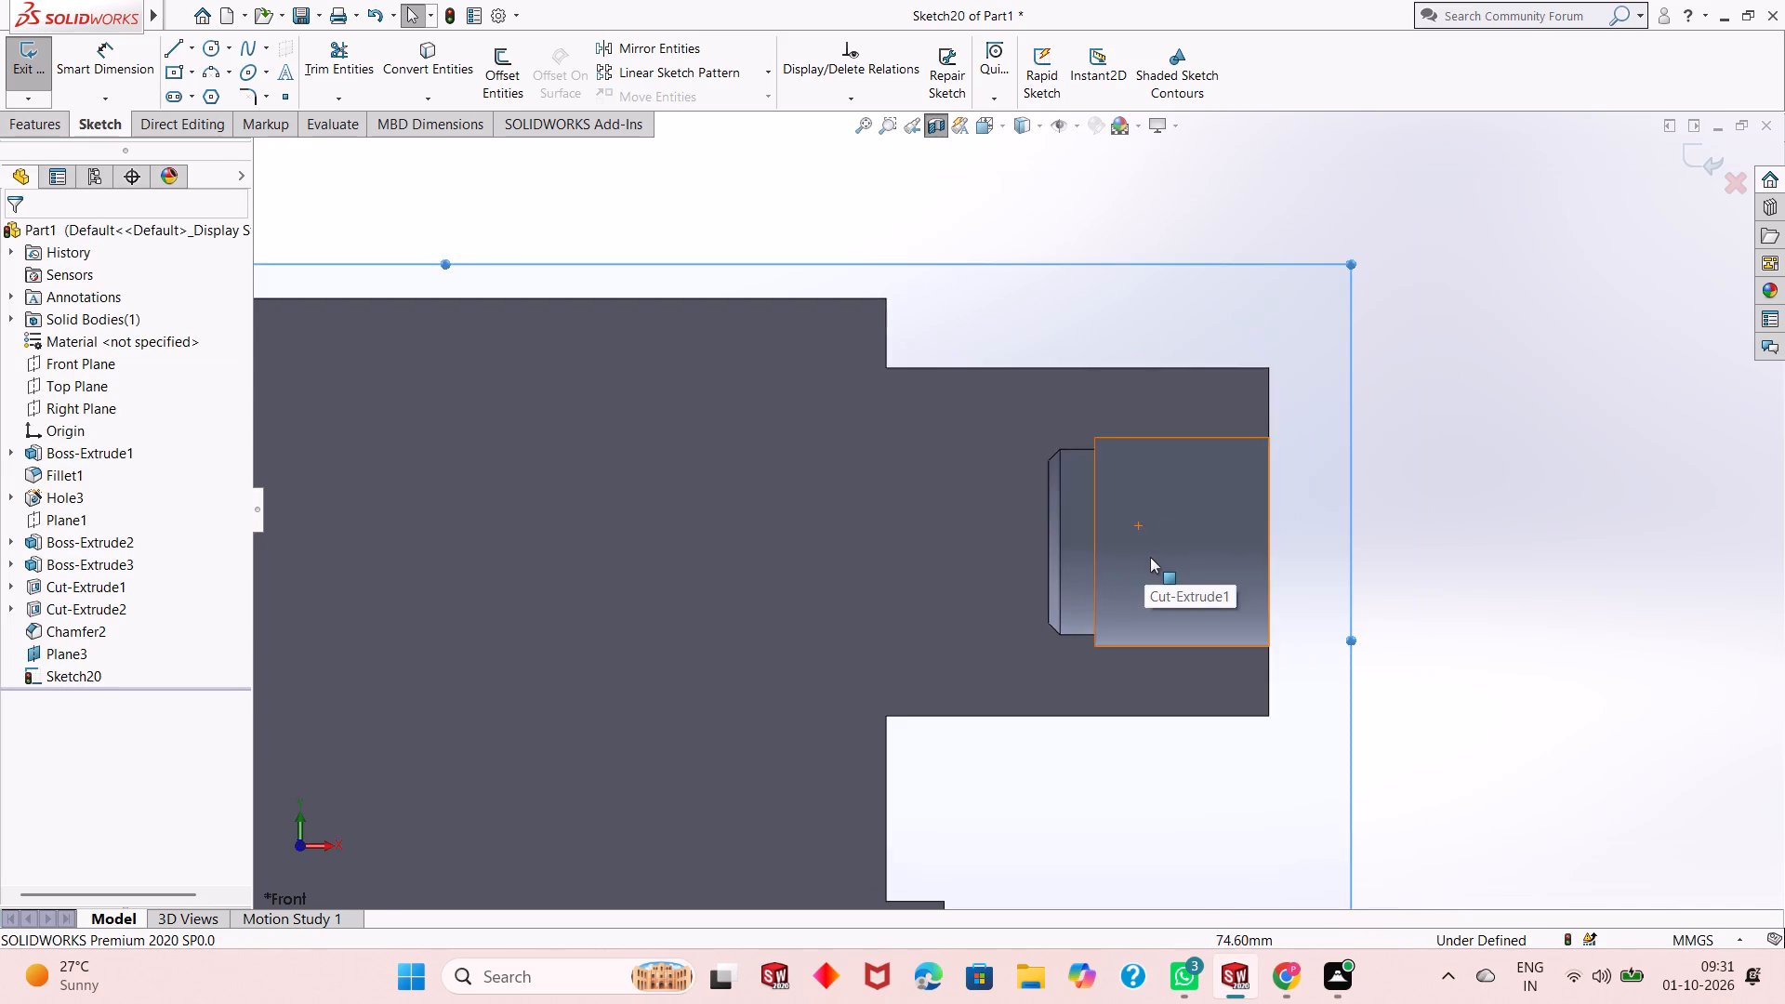
{"action": "scroll", "coordinate": [1150, 557], "scroll_direction": "up", "scroll_amount": 3}
{"action": "scroll", "coordinate": [692, 609], "scroll_direction": "up", "scroll_amount": 1}
{"action": "scroll", "coordinate": [580, 600], "scroll_direction": "down", "scroll_amount": 3}
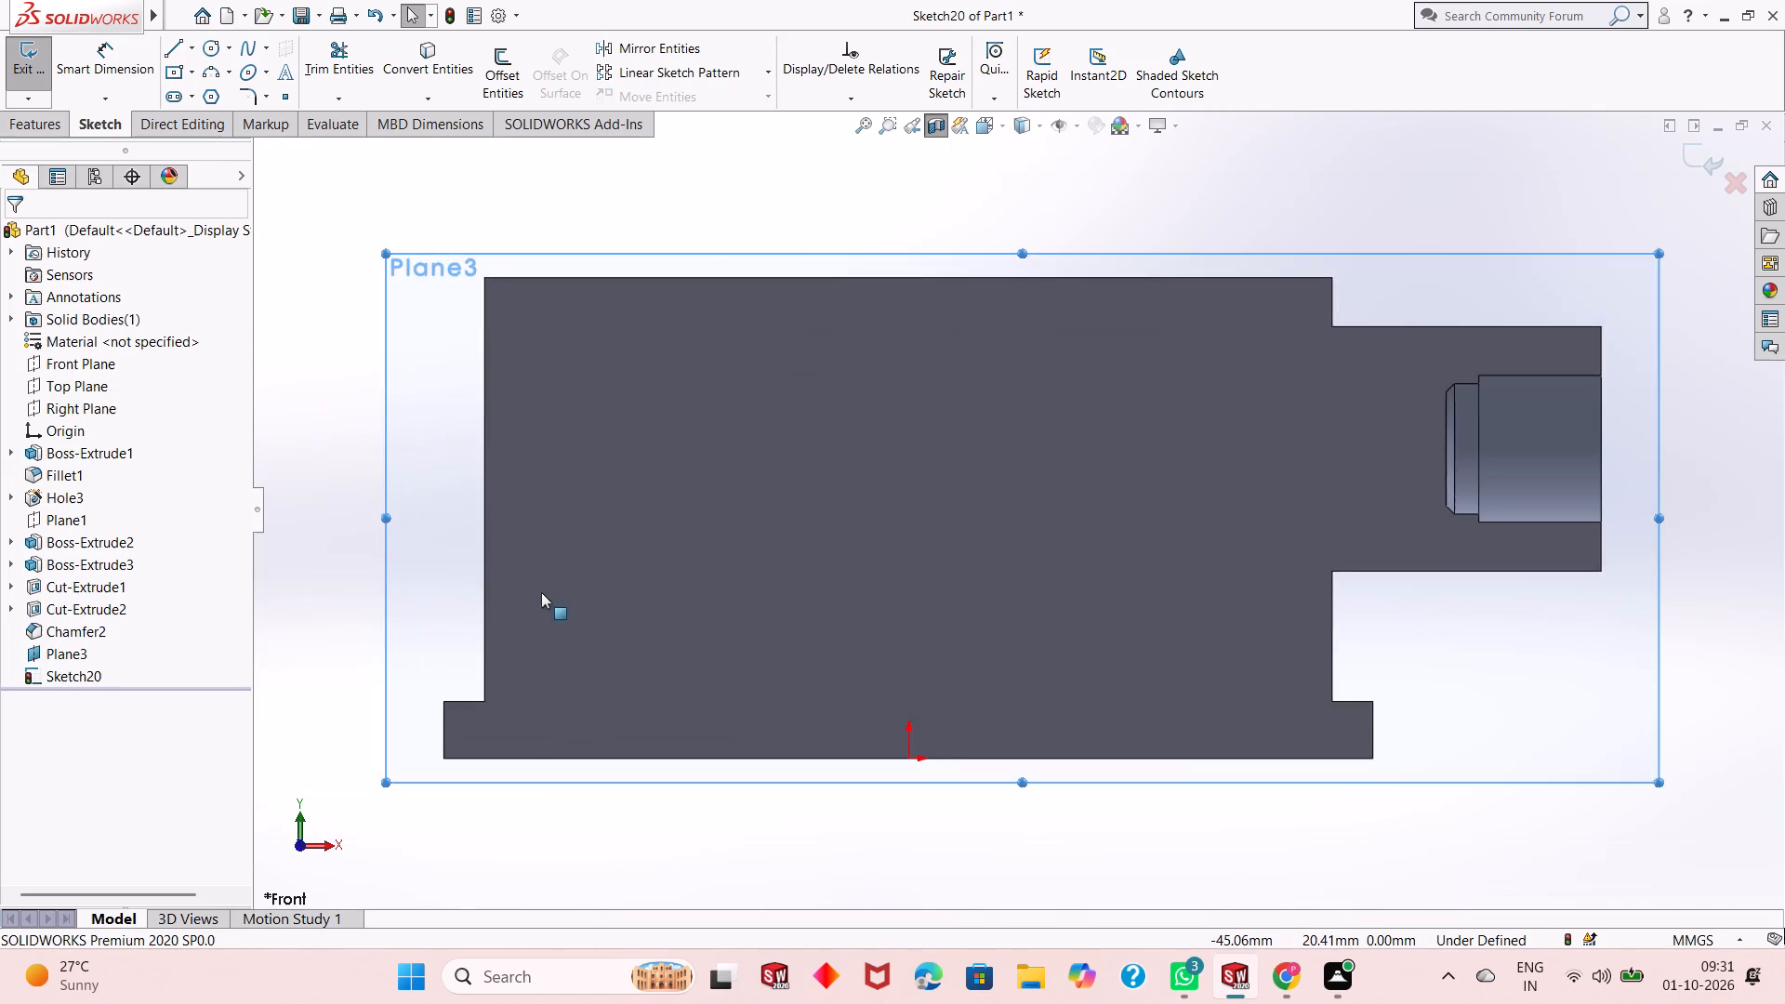
{"action": "scroll", "coordinate": [541, 592], "scroll_direction": "up", "scroll_amount": 2}
{"action": "scroll", "coordinate": [470, 547], "scroll_direction": "down", "scroll_amount": 1}
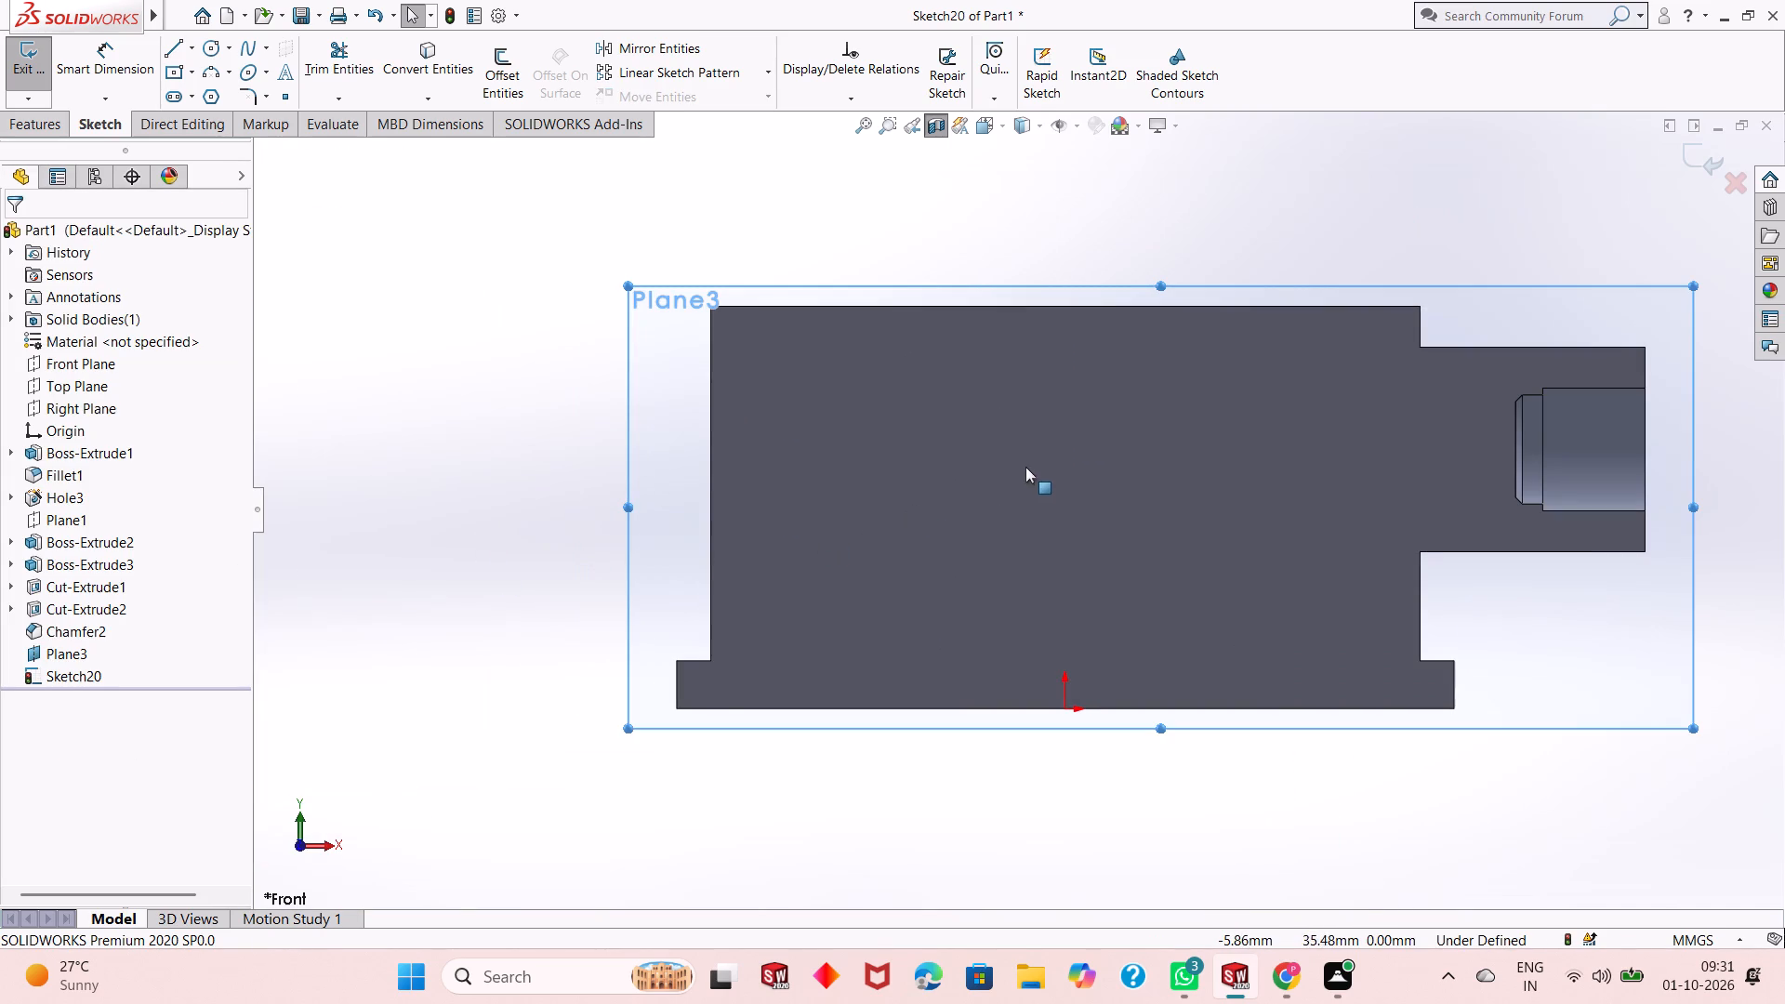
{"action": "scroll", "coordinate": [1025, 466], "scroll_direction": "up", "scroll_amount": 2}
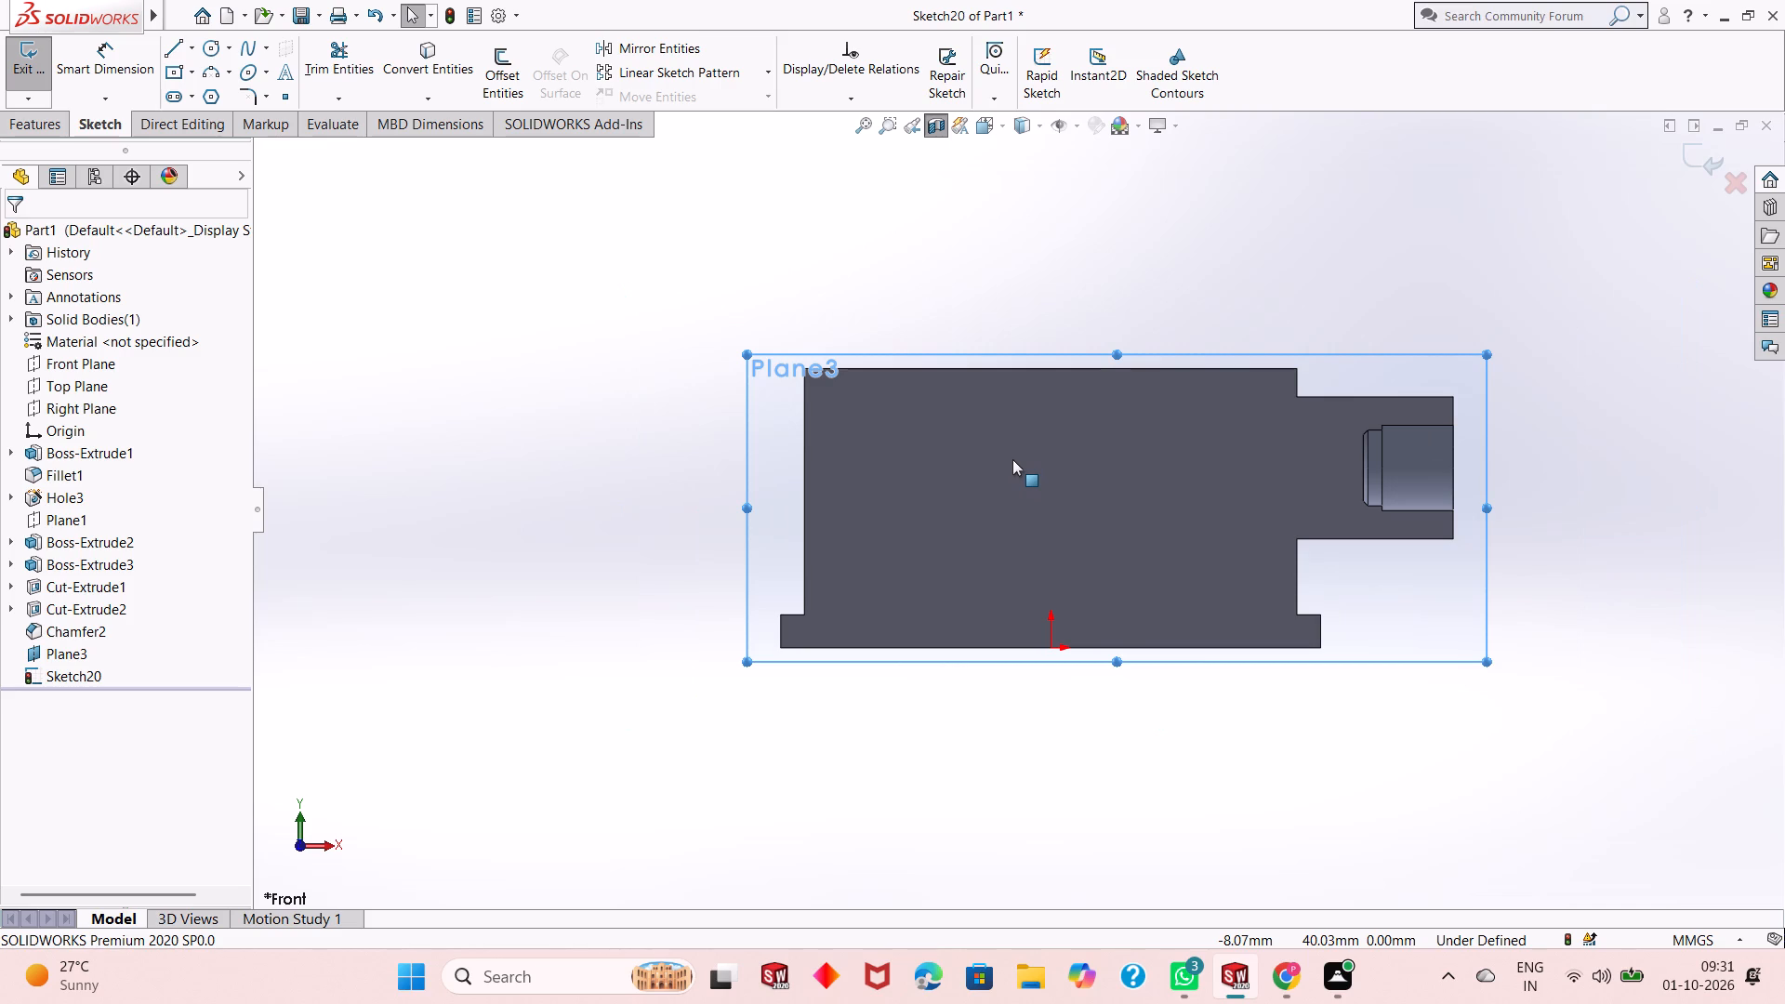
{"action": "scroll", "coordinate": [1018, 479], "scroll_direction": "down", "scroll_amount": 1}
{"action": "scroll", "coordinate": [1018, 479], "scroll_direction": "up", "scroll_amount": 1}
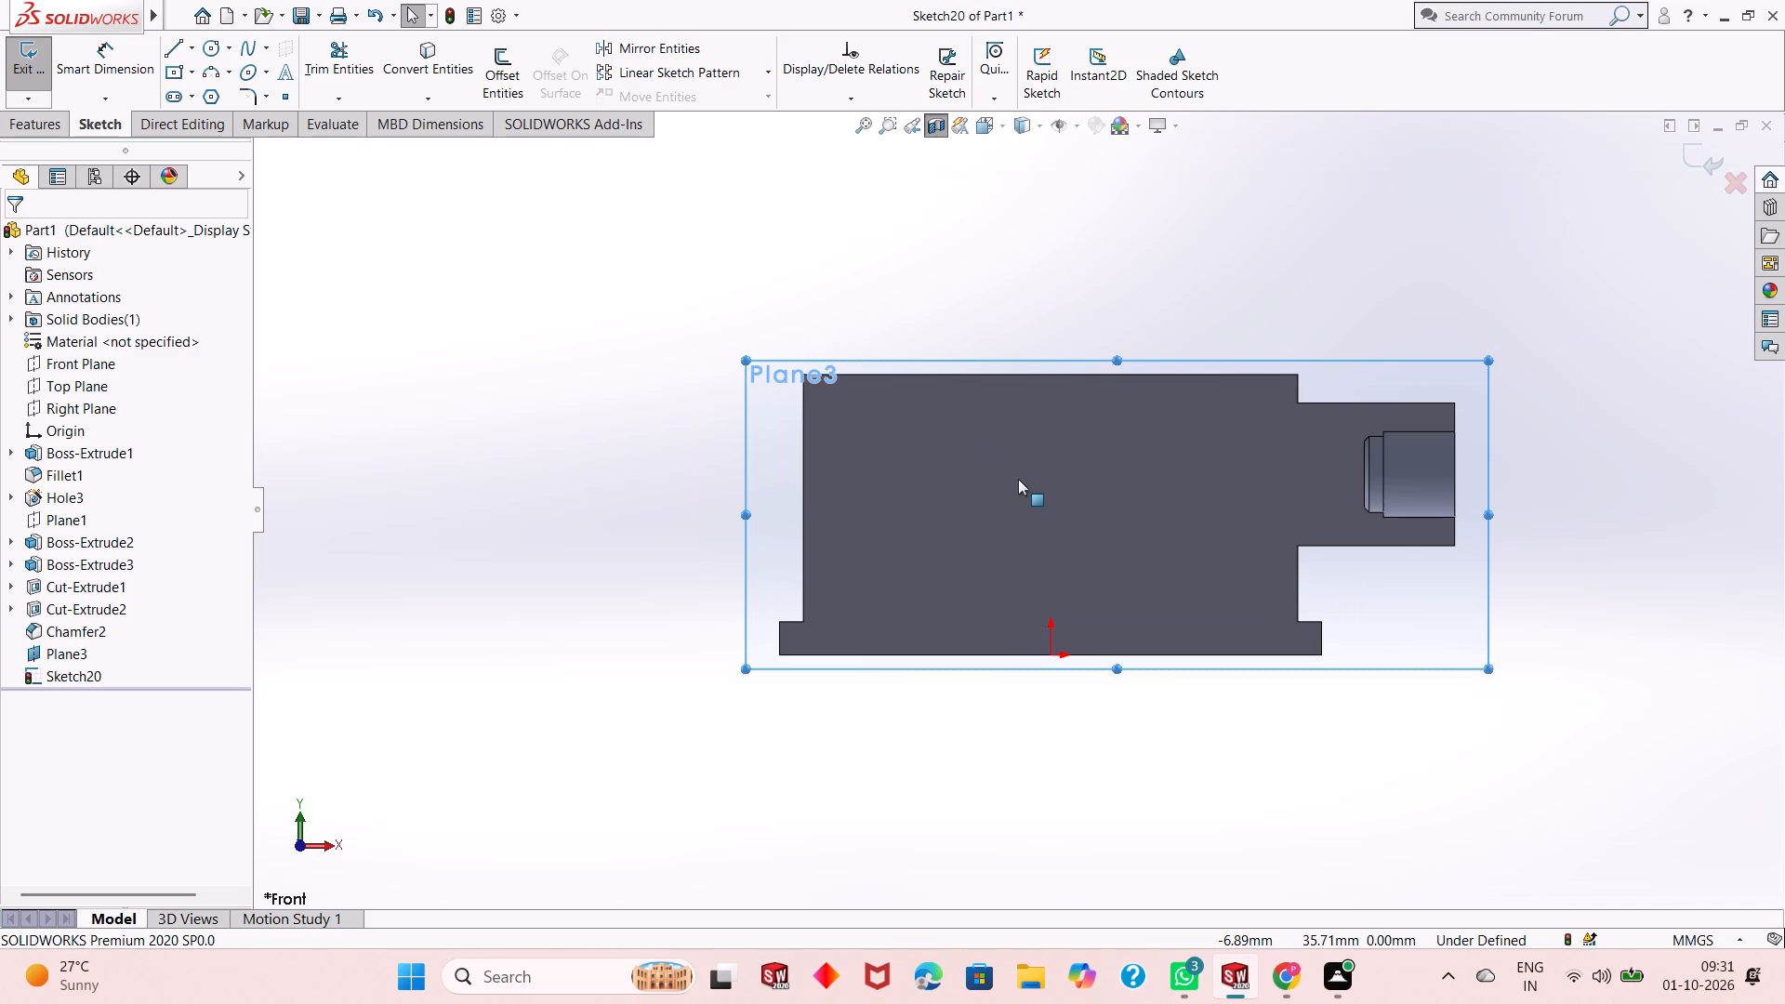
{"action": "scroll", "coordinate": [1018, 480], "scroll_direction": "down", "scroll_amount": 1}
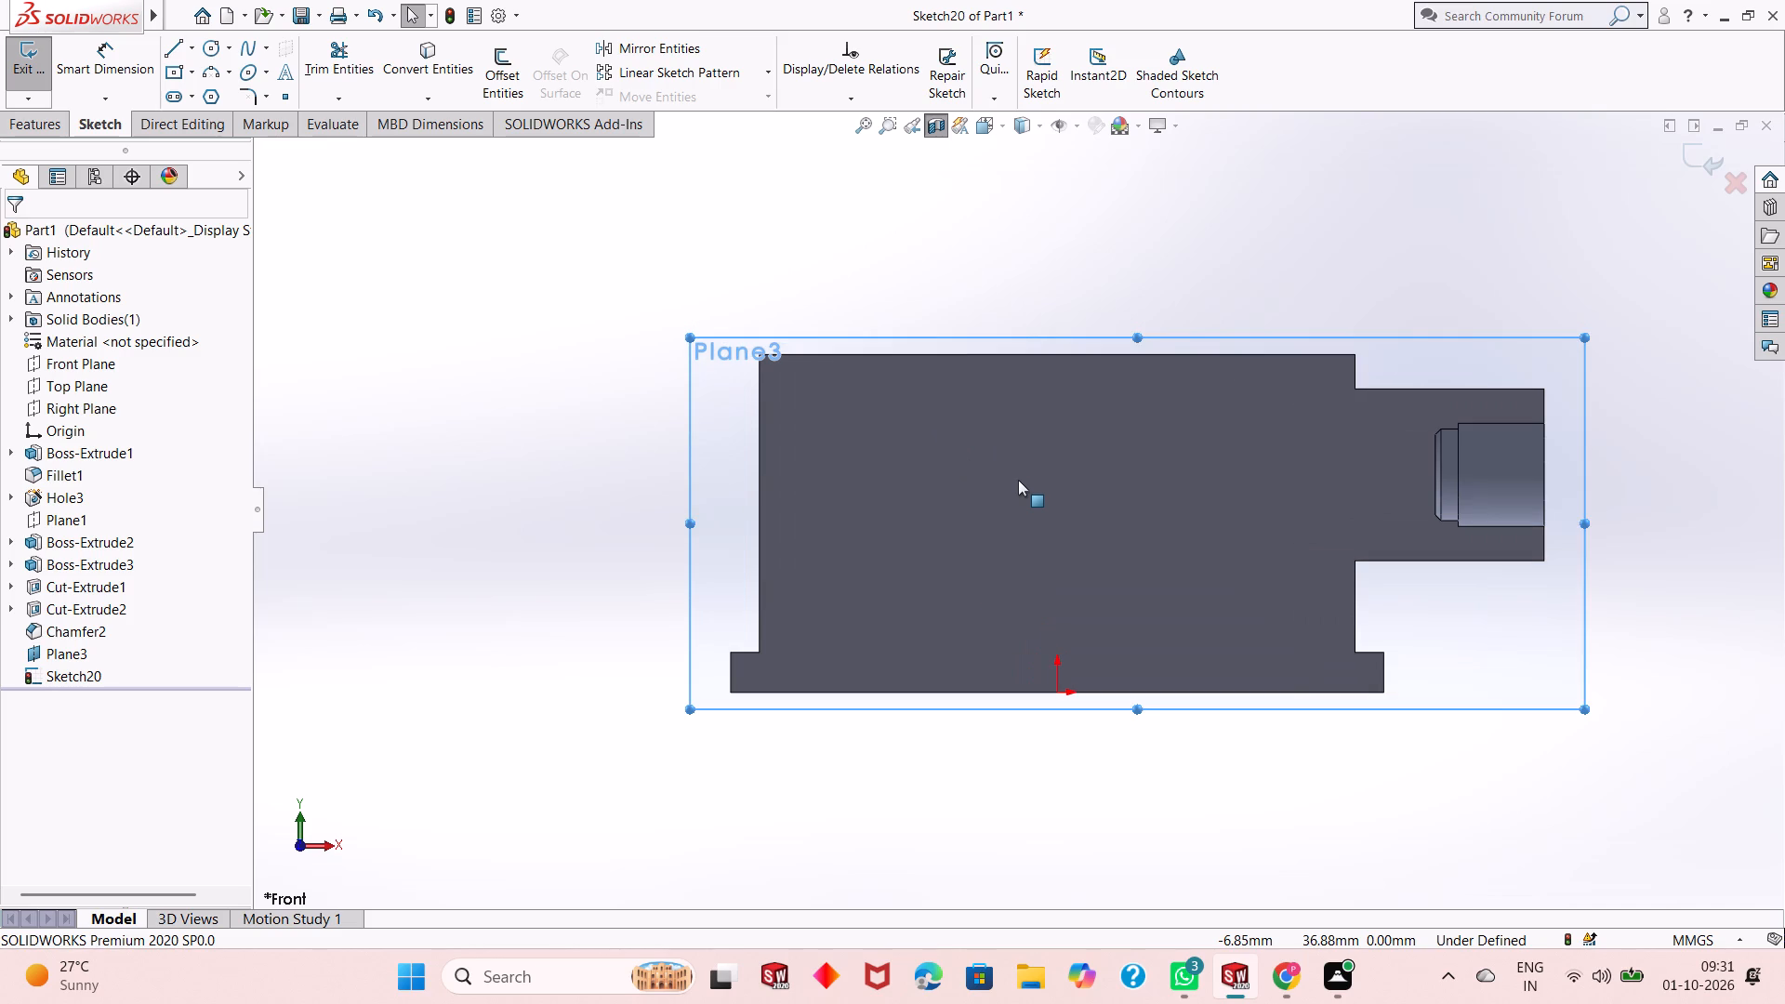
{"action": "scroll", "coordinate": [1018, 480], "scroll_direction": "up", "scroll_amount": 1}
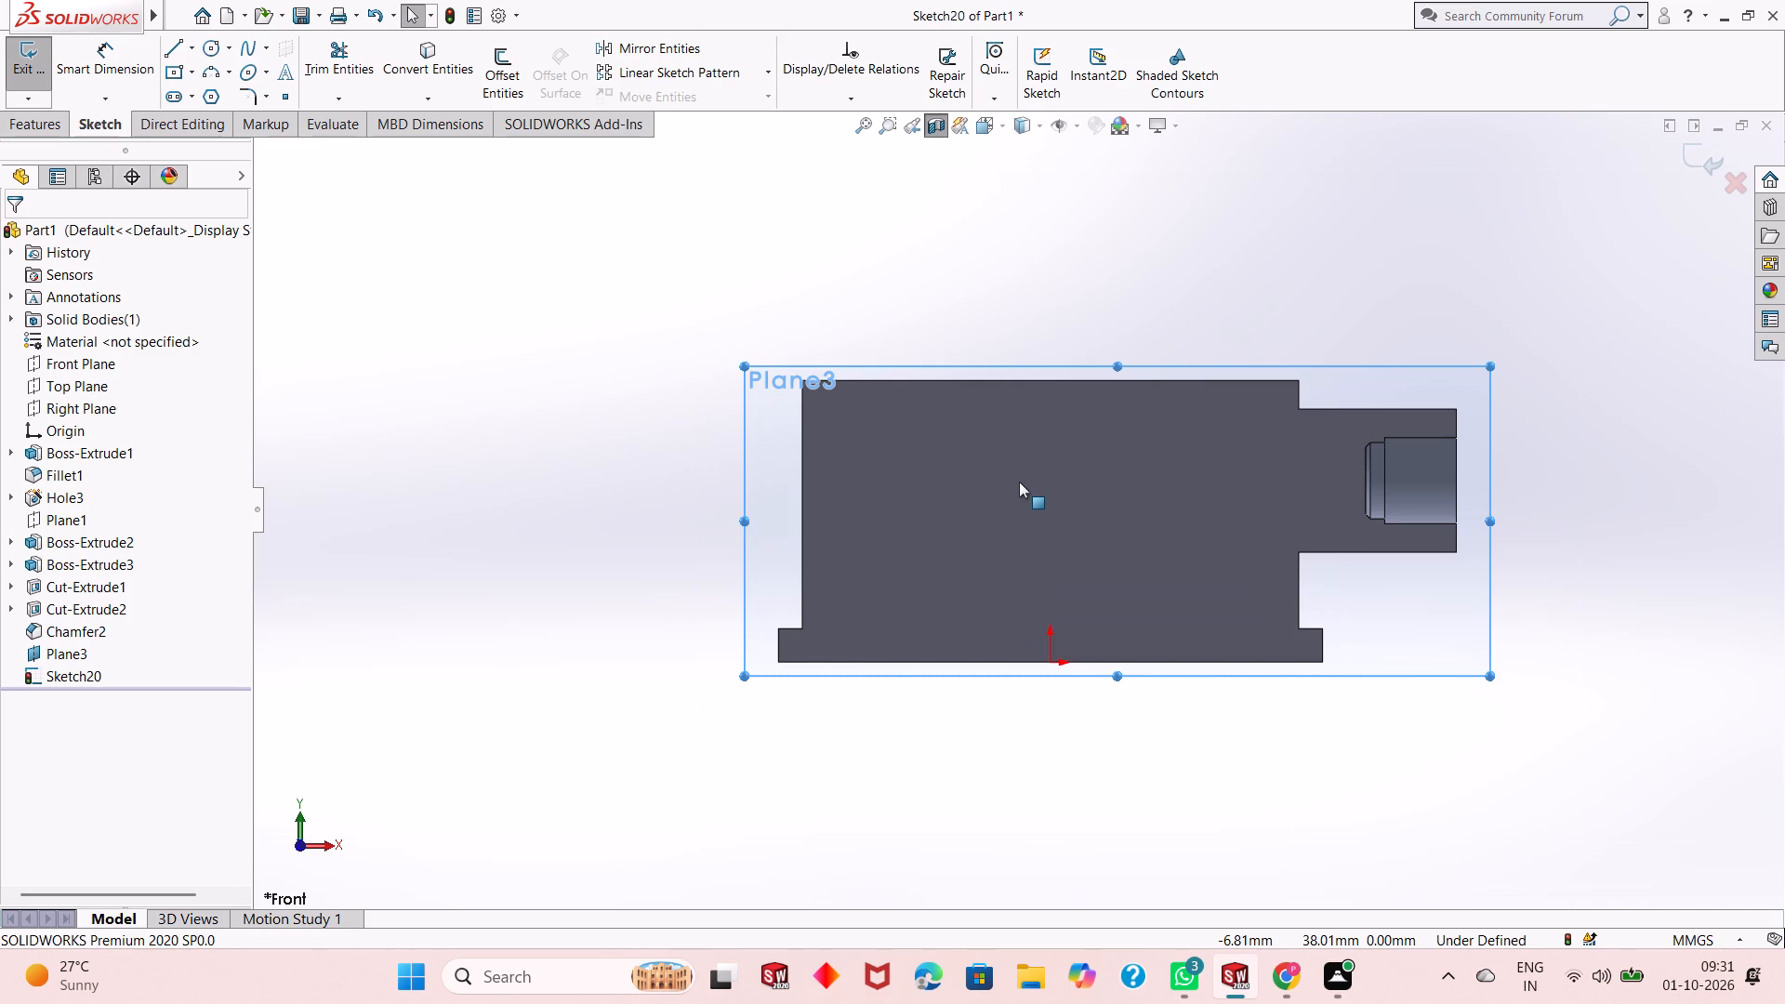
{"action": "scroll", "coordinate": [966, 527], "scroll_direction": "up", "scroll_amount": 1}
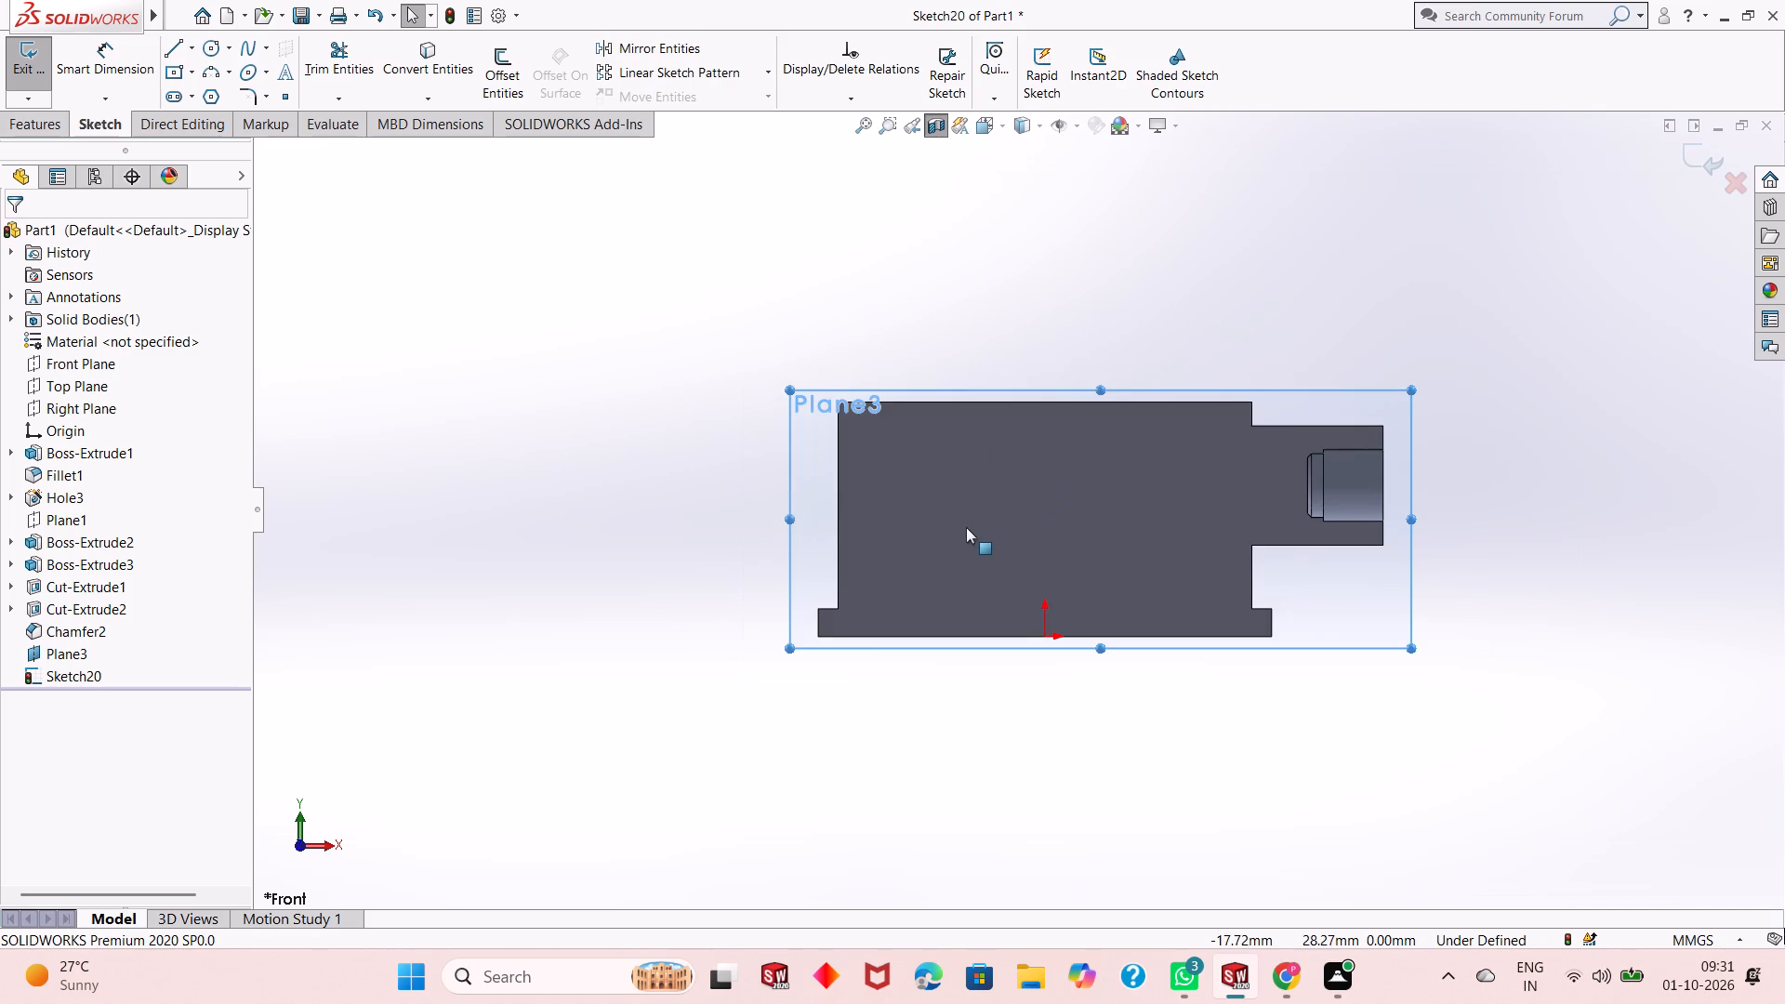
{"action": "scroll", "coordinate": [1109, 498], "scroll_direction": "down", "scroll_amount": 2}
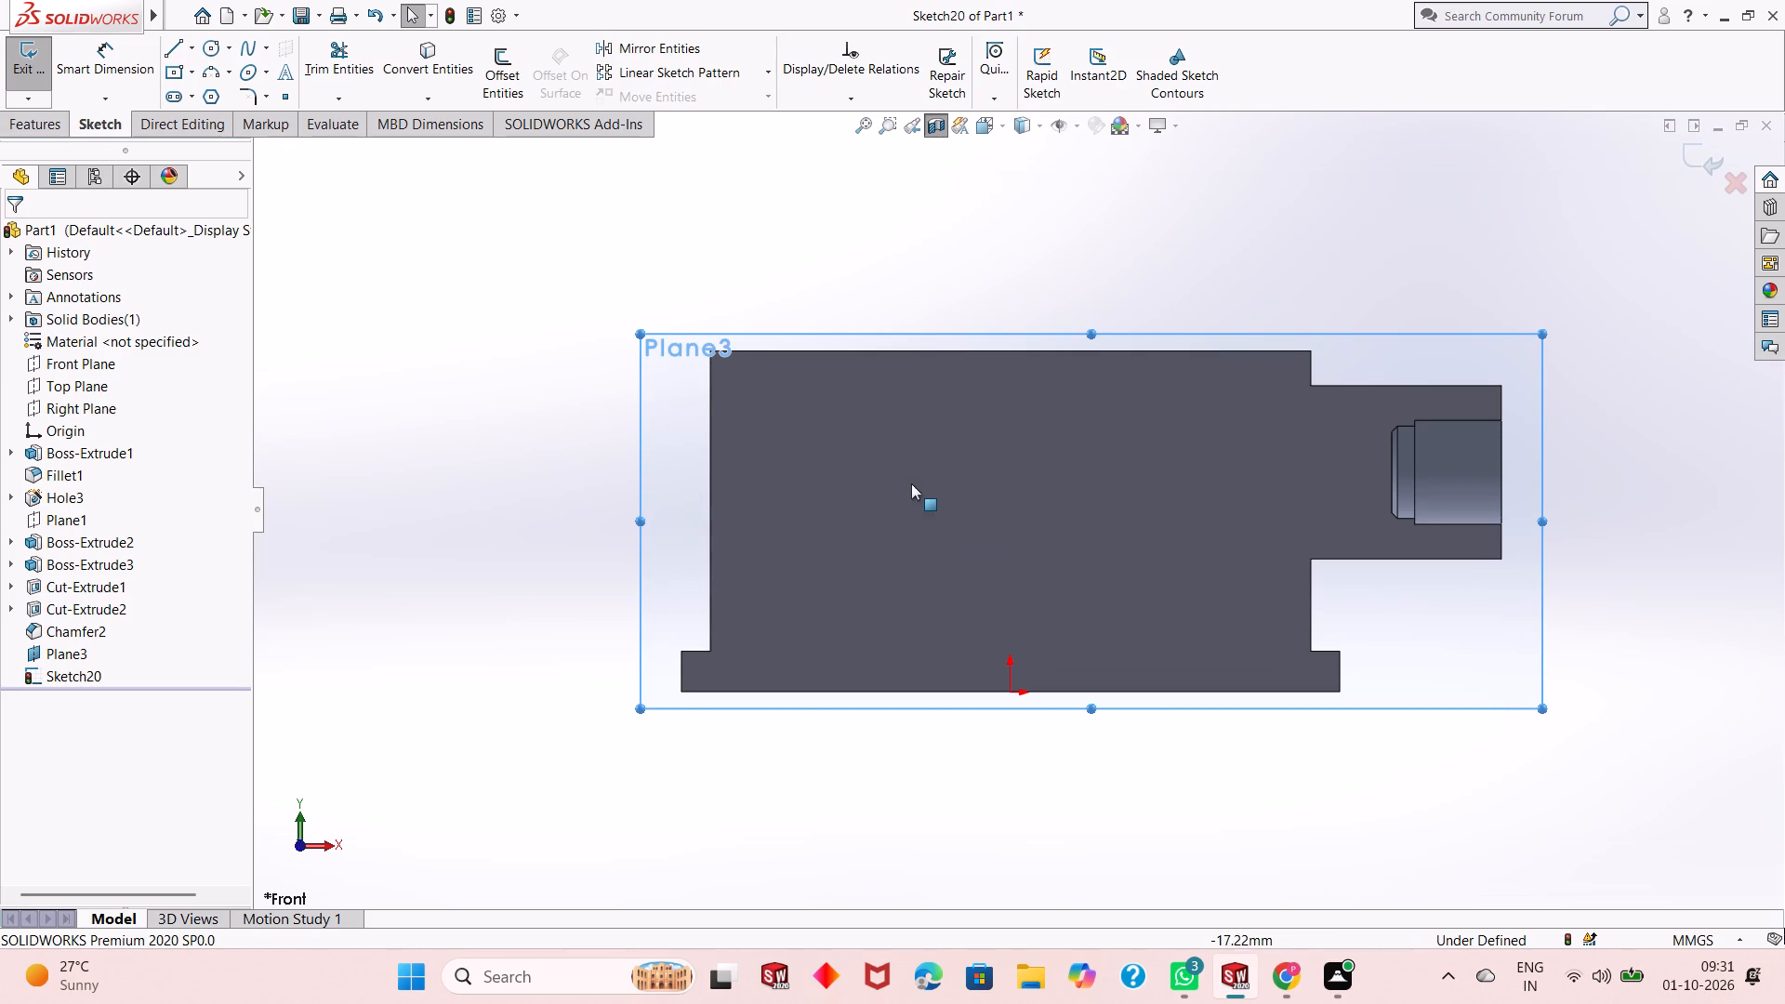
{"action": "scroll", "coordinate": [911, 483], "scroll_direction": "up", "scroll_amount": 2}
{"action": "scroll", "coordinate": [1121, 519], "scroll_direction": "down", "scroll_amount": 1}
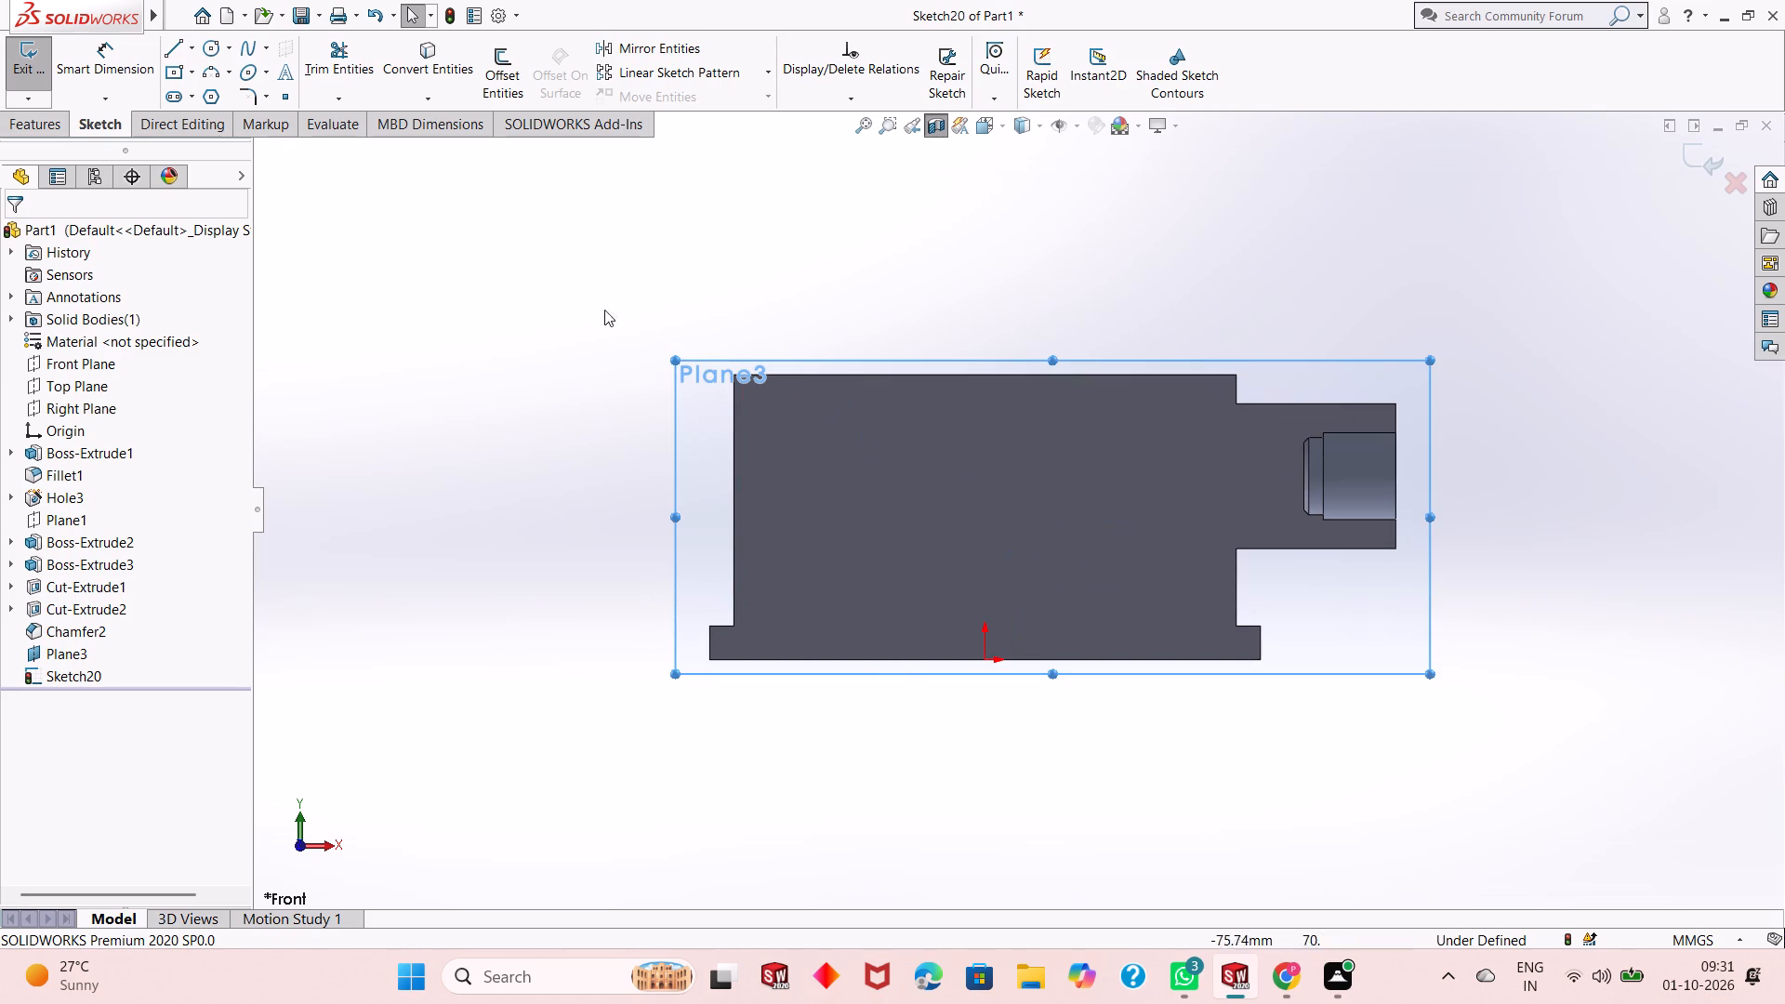
Draw a corner rectangle about 68 mm wide on Plane3, inside the sectioned face of the support.
{"action": "left_click", "coordinate": [192, 74]}
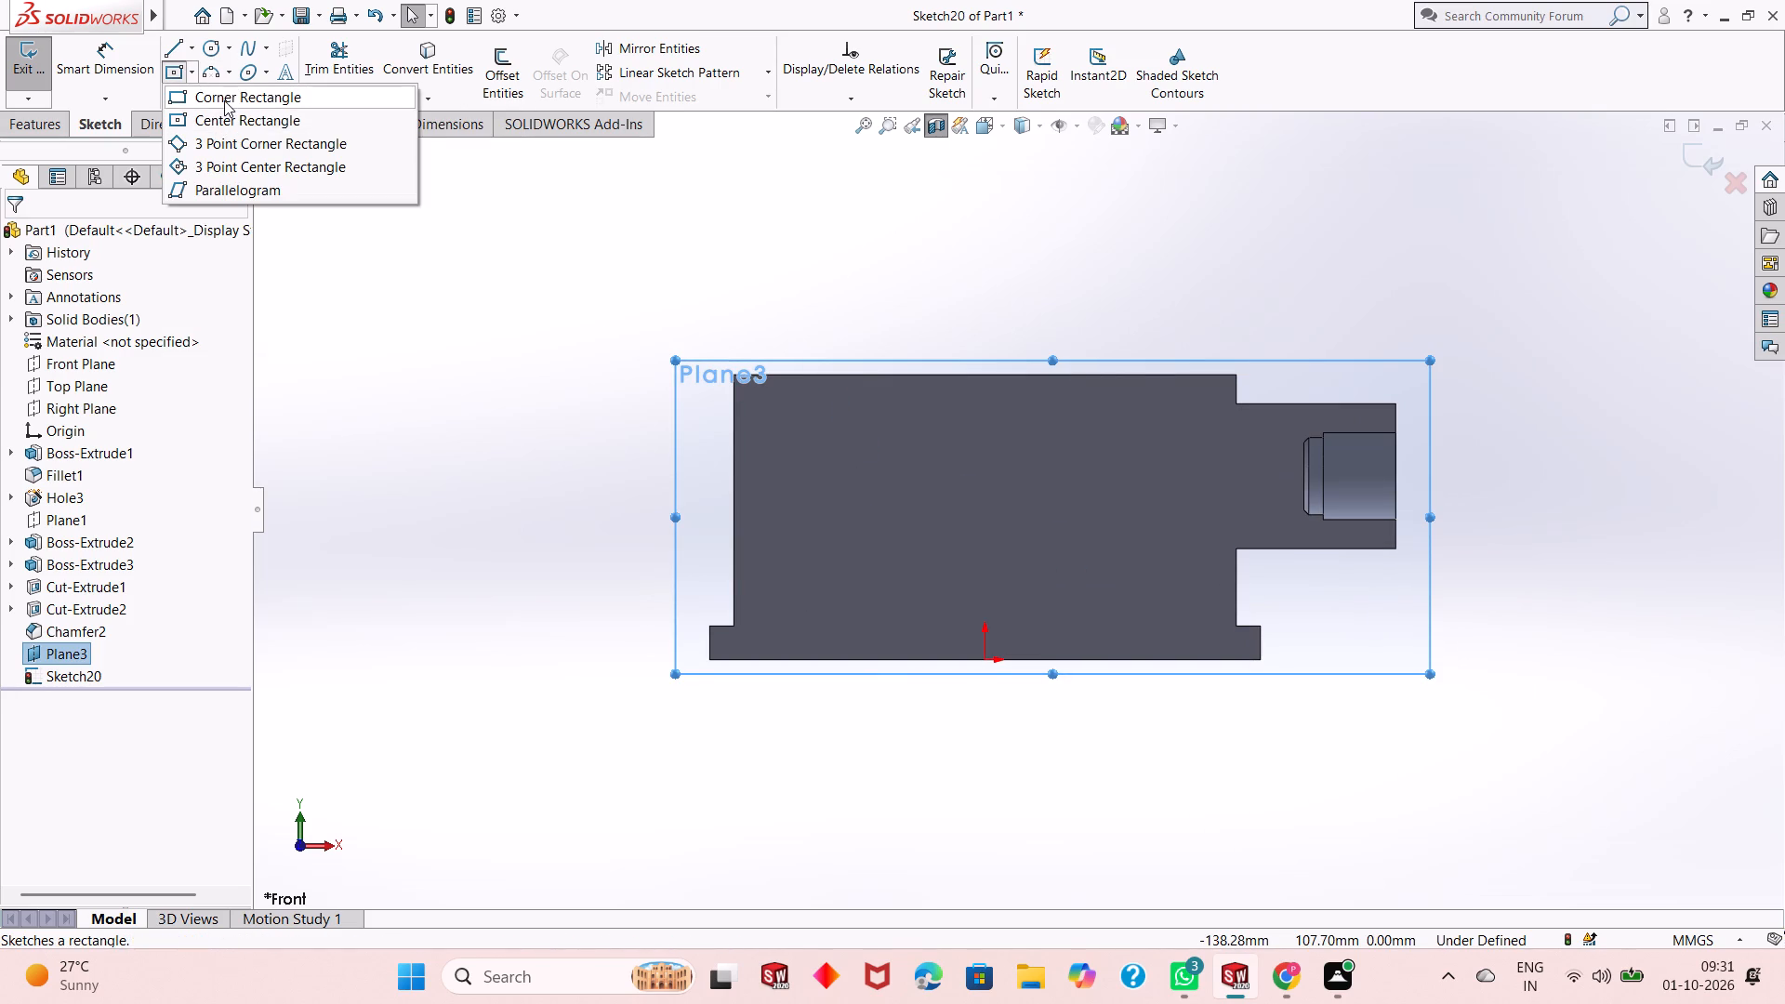
{"action": "left_click", "coordinate": [224, 100]}
{"action": "left_click", "coordinate": [814, 431]}
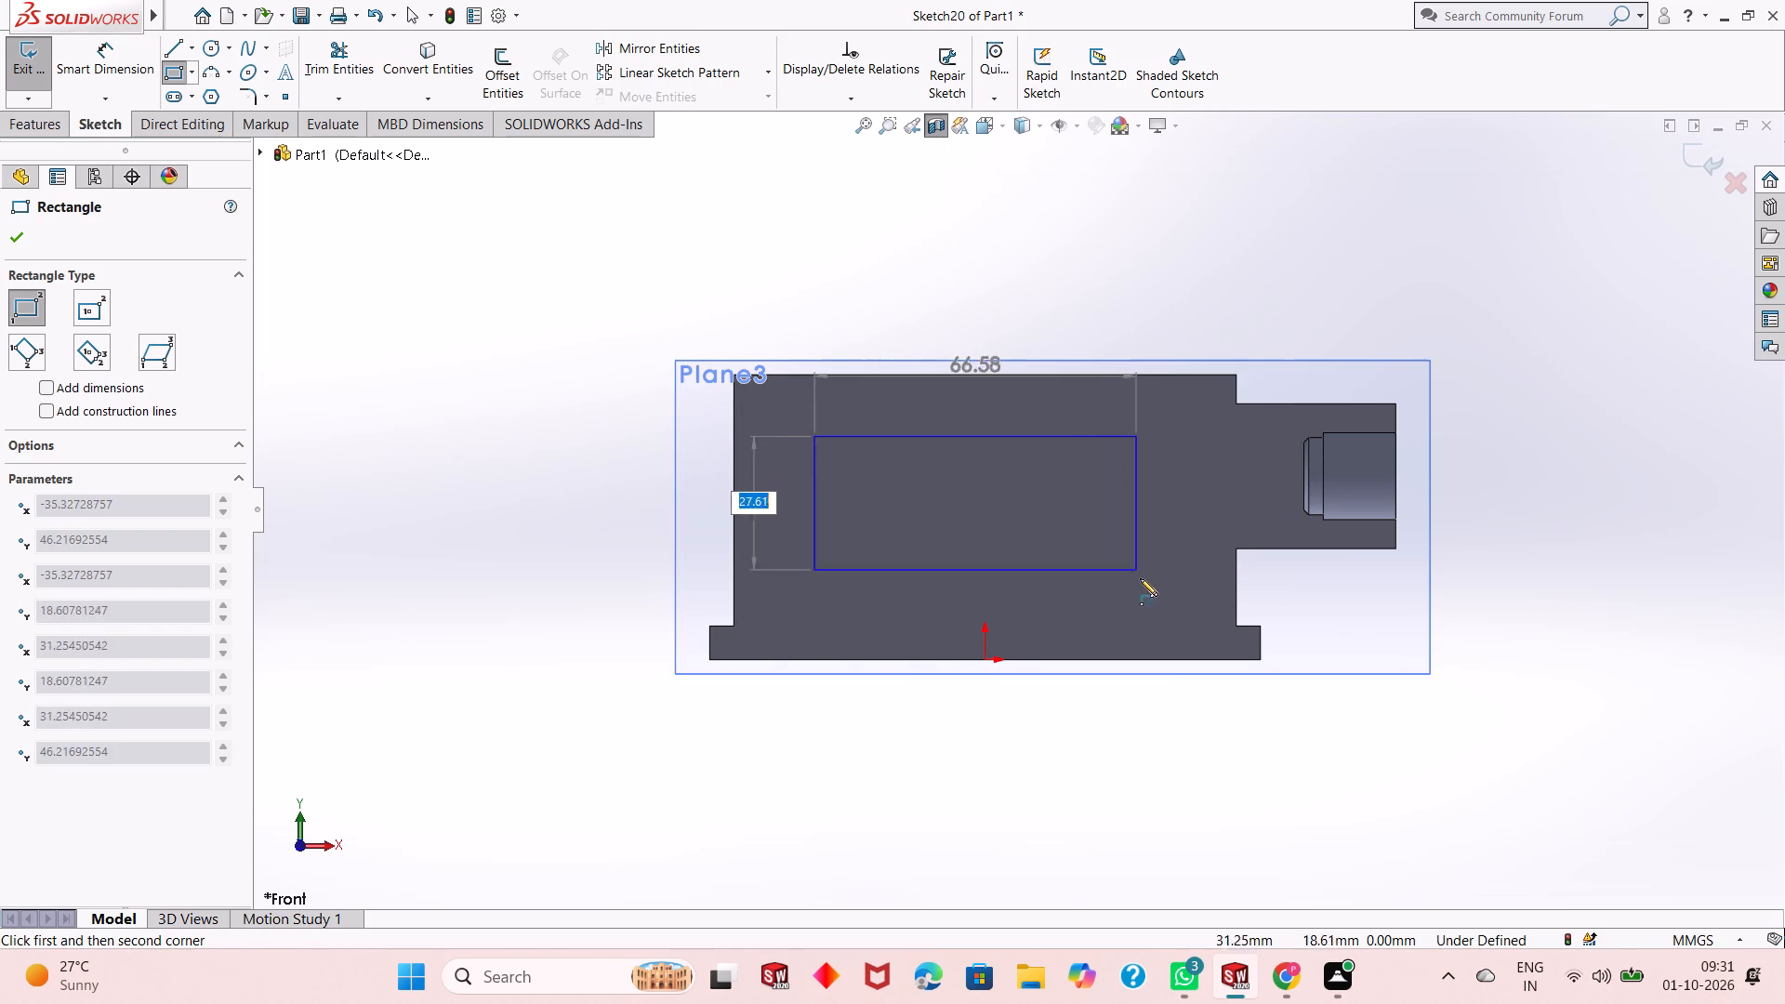
{"action": "left_click", "coordinate": [1147, 603]}
{"action": "scroll", "coordinate": [985, 531], "scroll_direction": "down", "scroll_amount": 1}
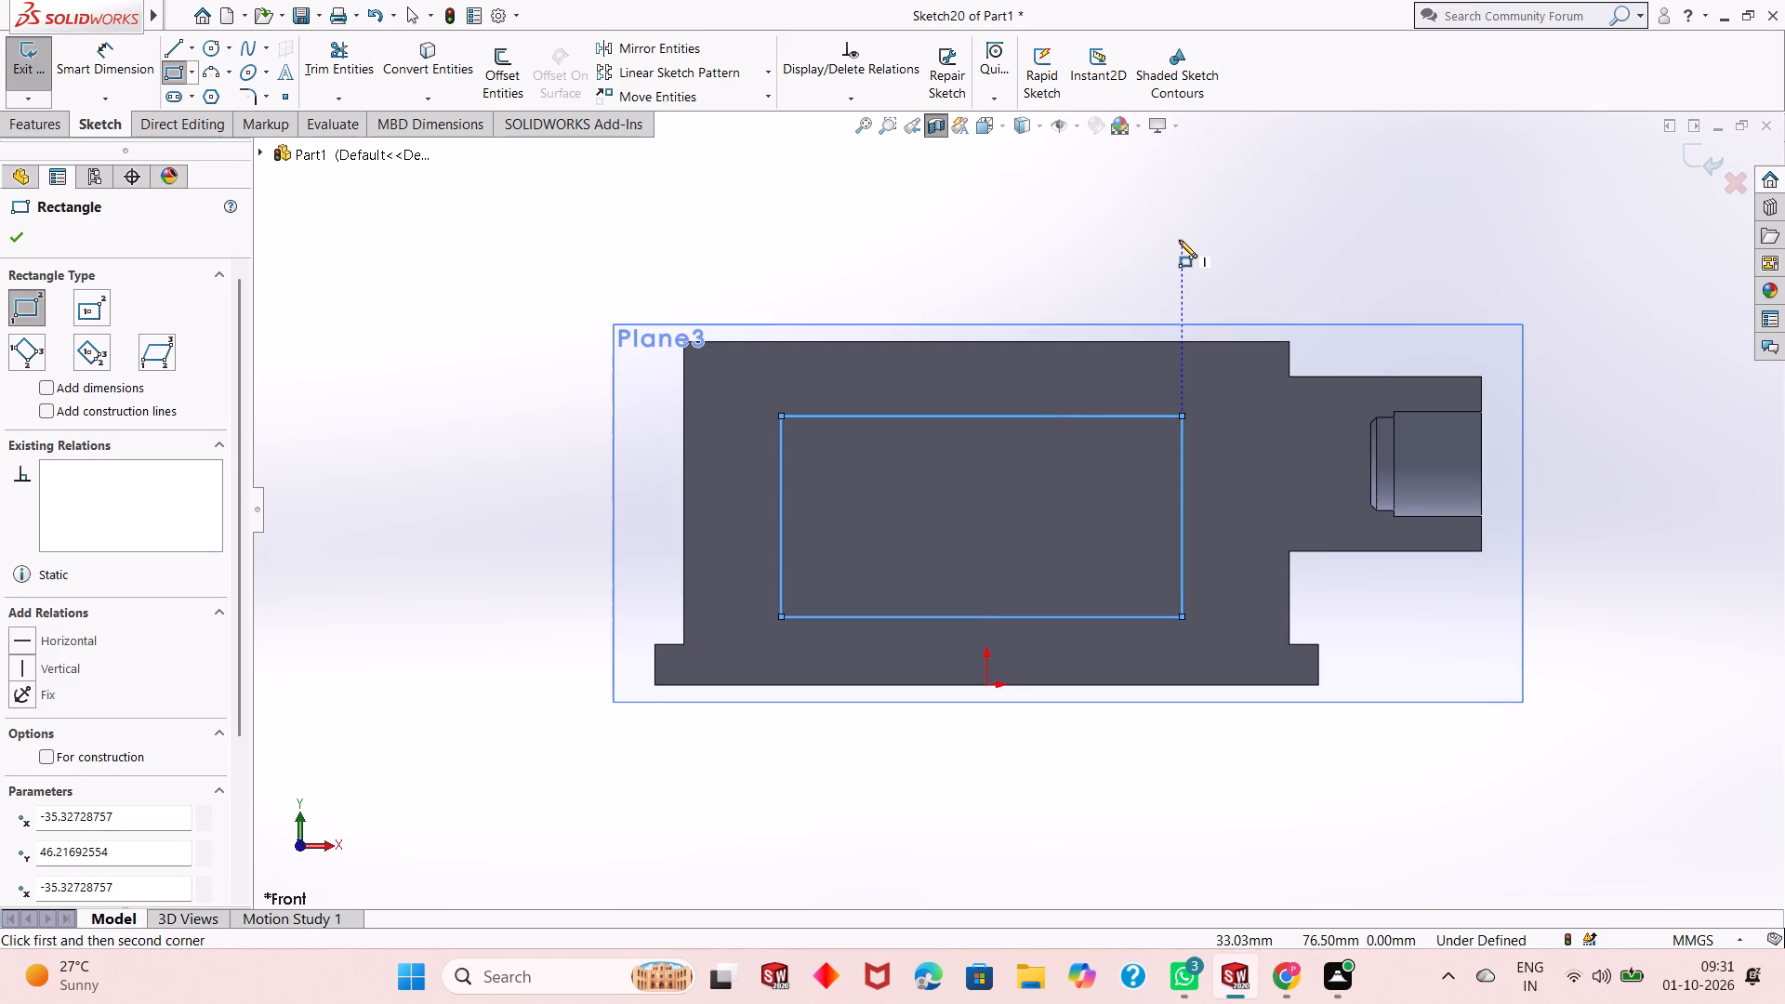
{"action": "right_click", "coordinate": [1174, 240]}
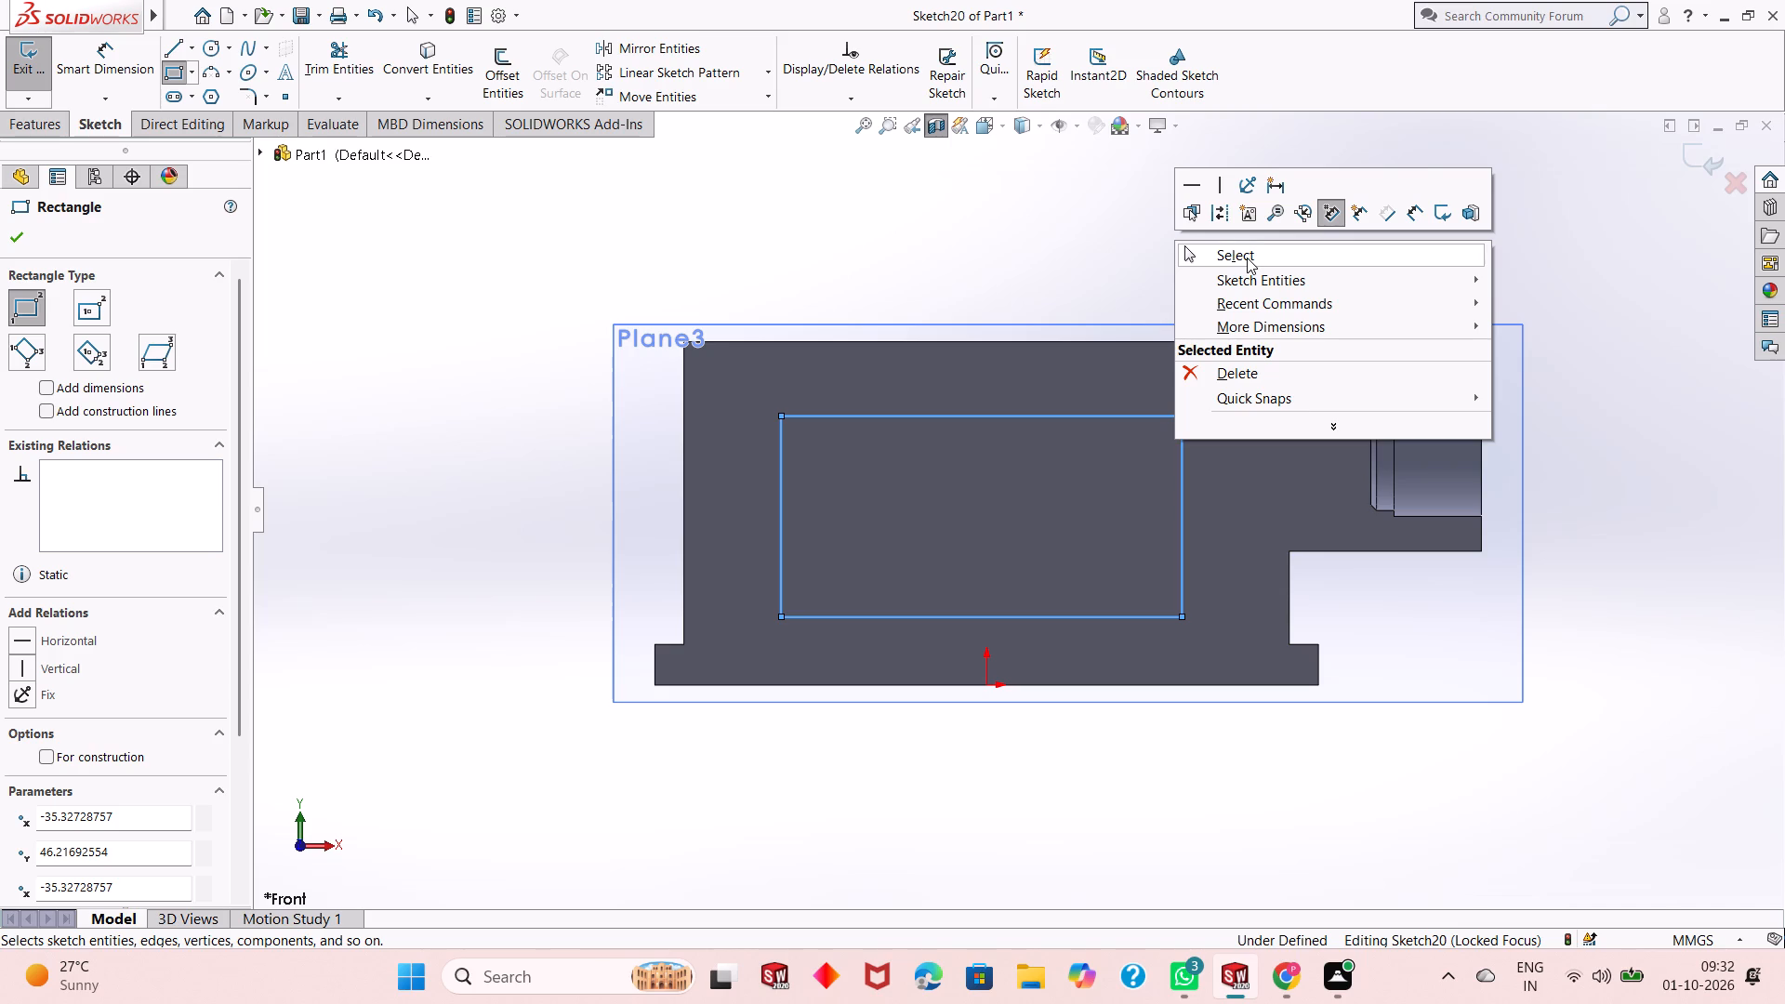
{"action": "left_click", "coordinate": [1255, 251]}
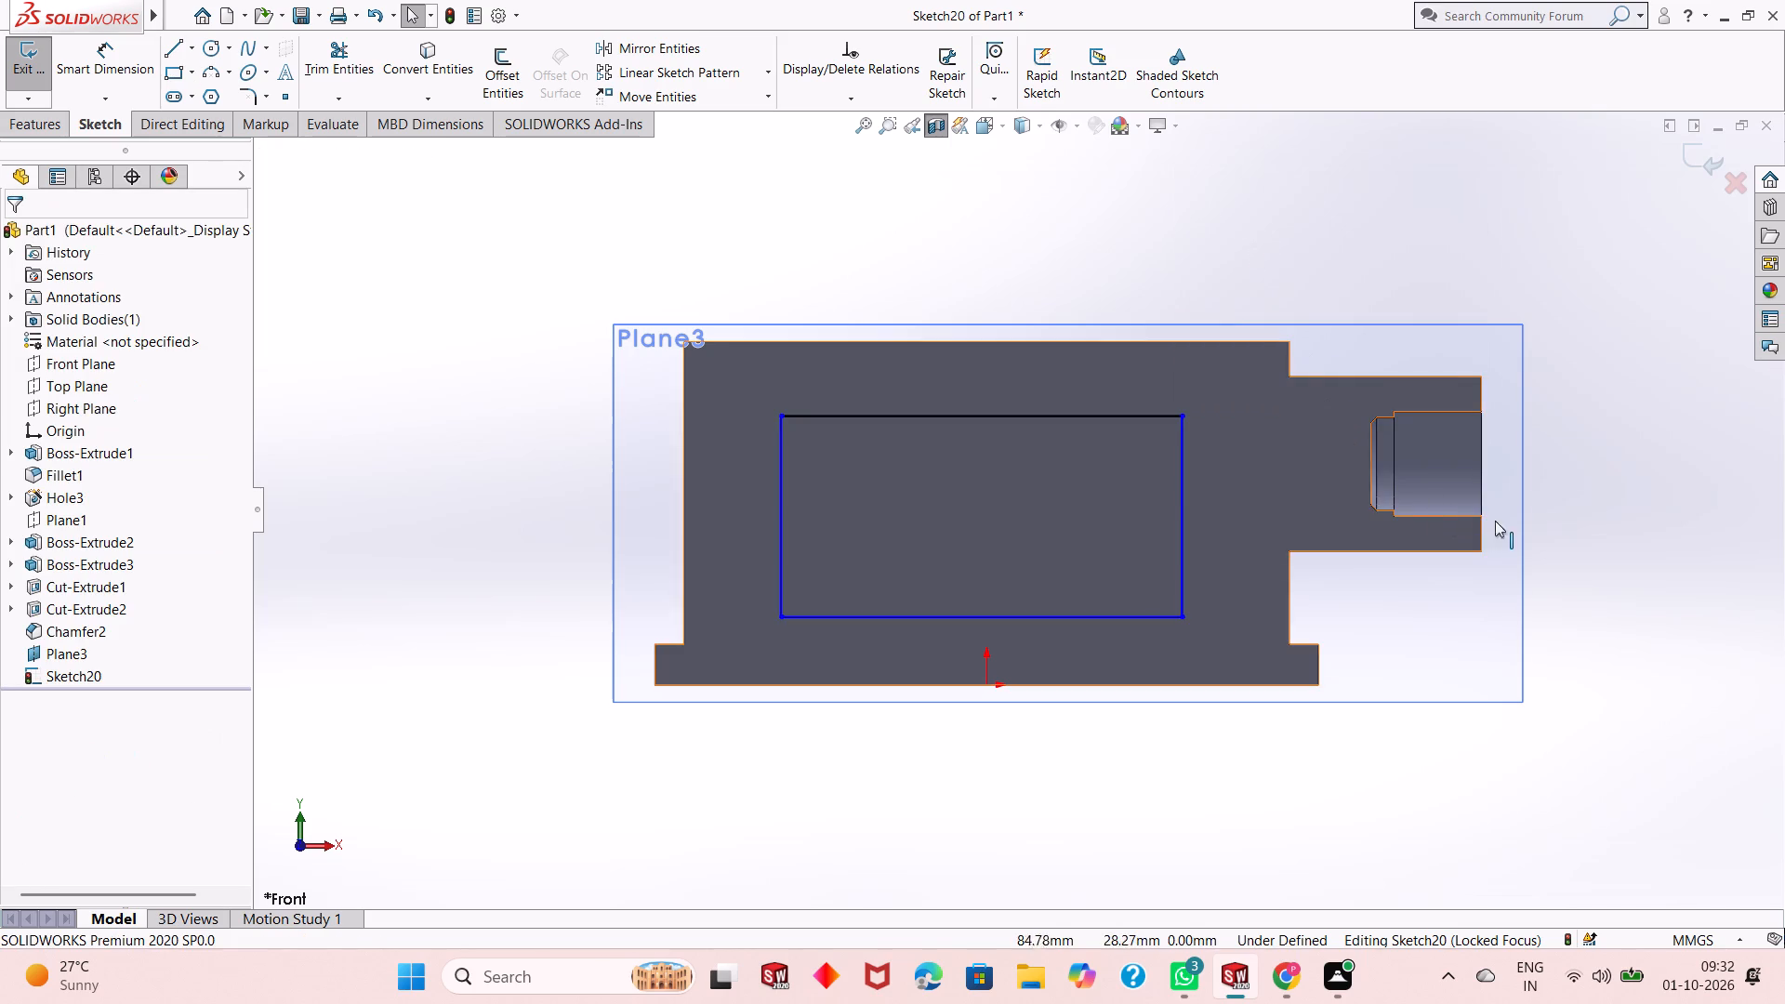
Examine the rectangle against the sectioned support and boss at an angle, in front view and from the back.
{"action": "middle_click_drag", "start_coordinate": [1569, 528], "coordinate": [1476, 553]}
{"action": "scroll", "coordinate": [1095, 515], "scroll_direction": "down", "scroll_amount": 2}
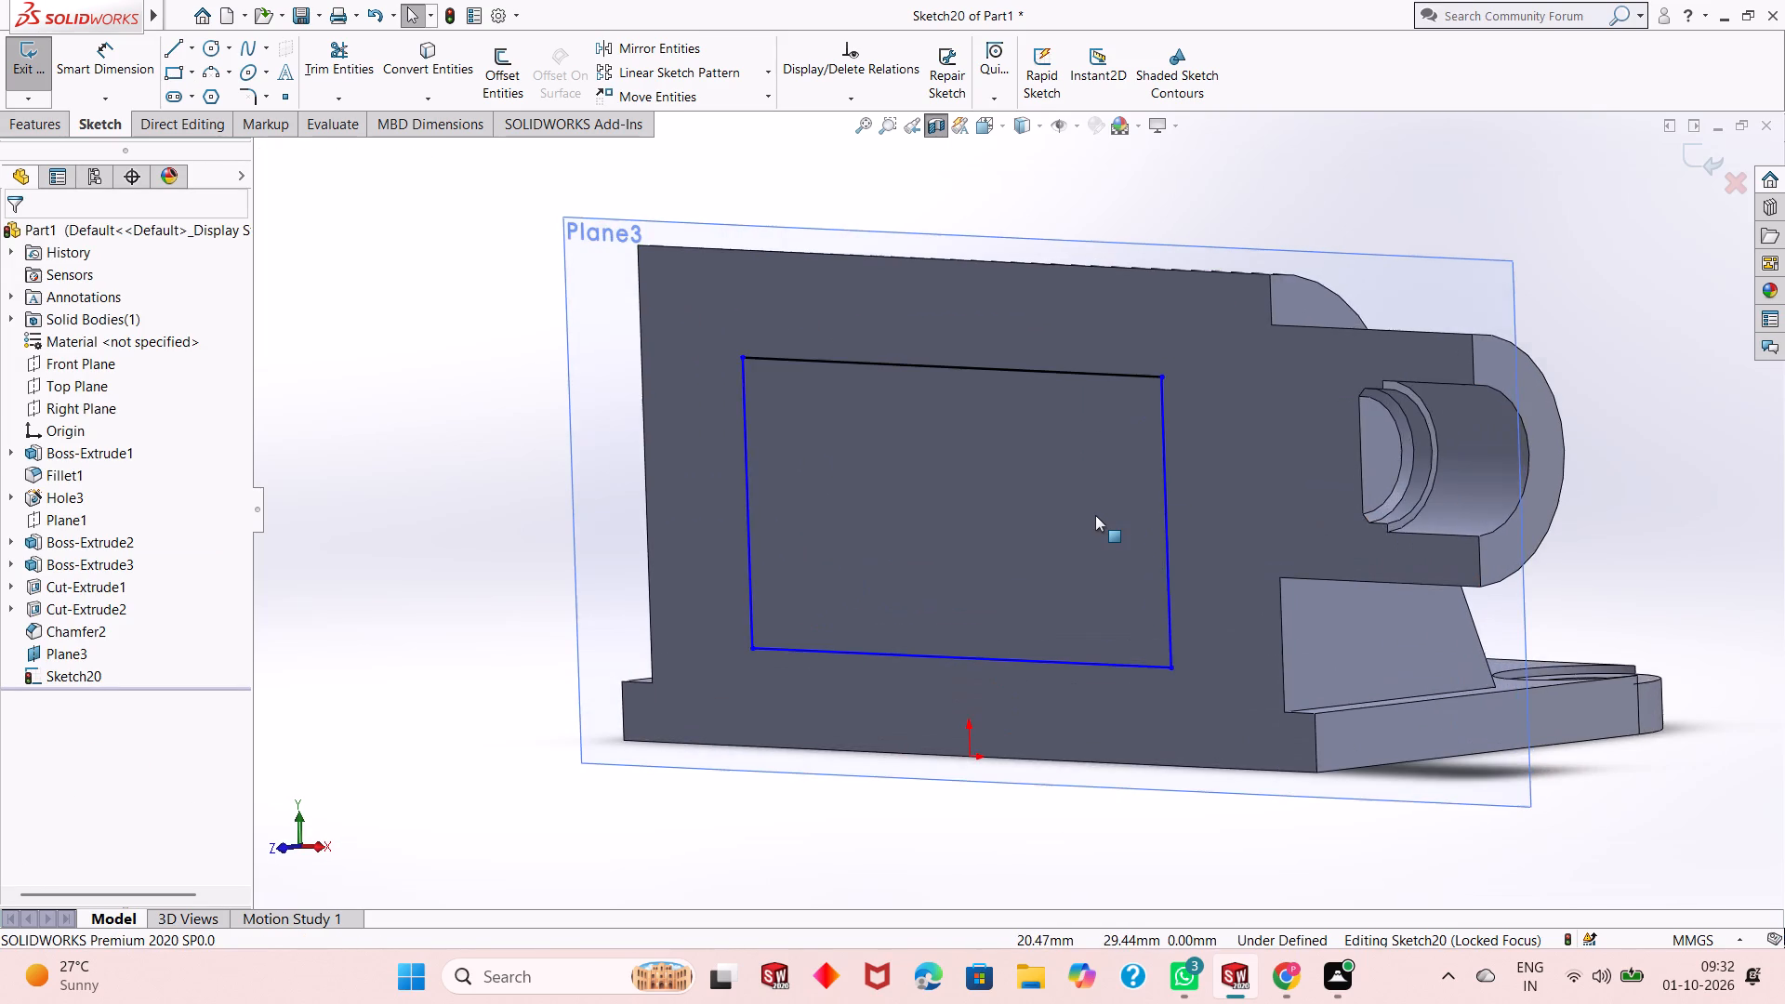
{"action": "scroll", "coordinate": [1095, 515], "scroll_direction": "up", "scroll_amount": 1}
{"action": "scroll", "coordinate": [1005, 514], "scroll_direction": "down", "scroll_amount": 1}
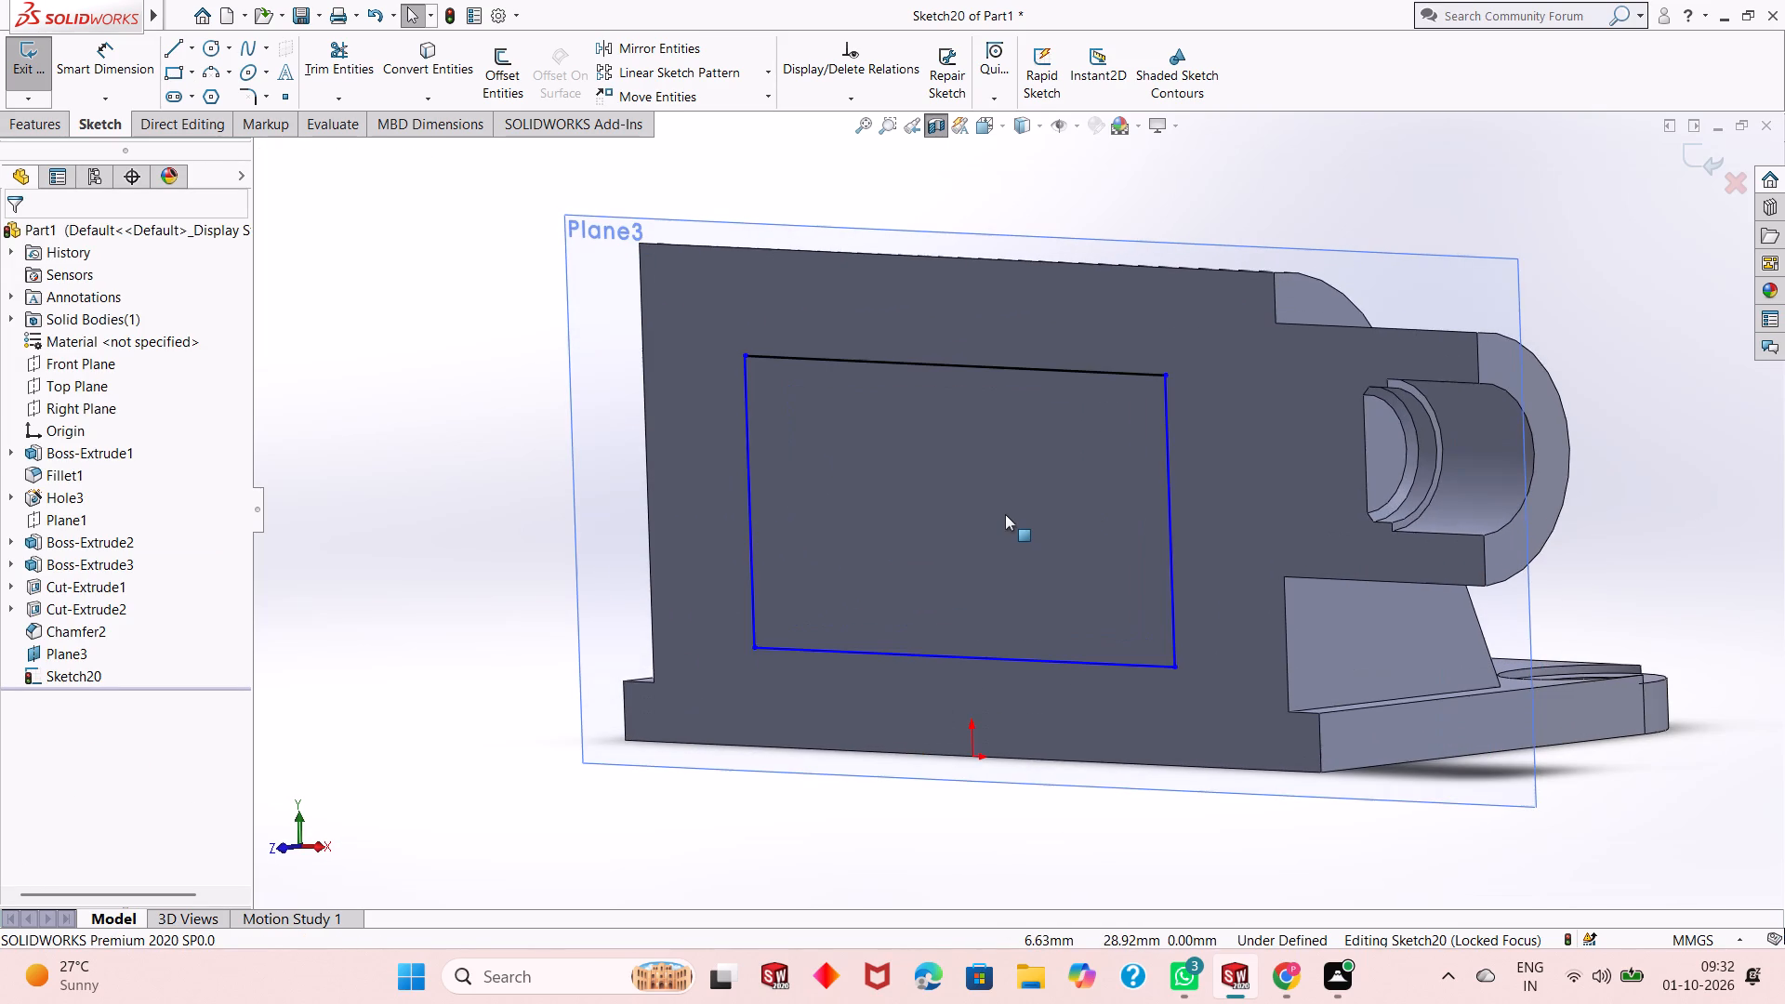
{"action": "scroll", "coordinate": [1005, 514], "scroll_direction": "up", "scroll_amount": 1}
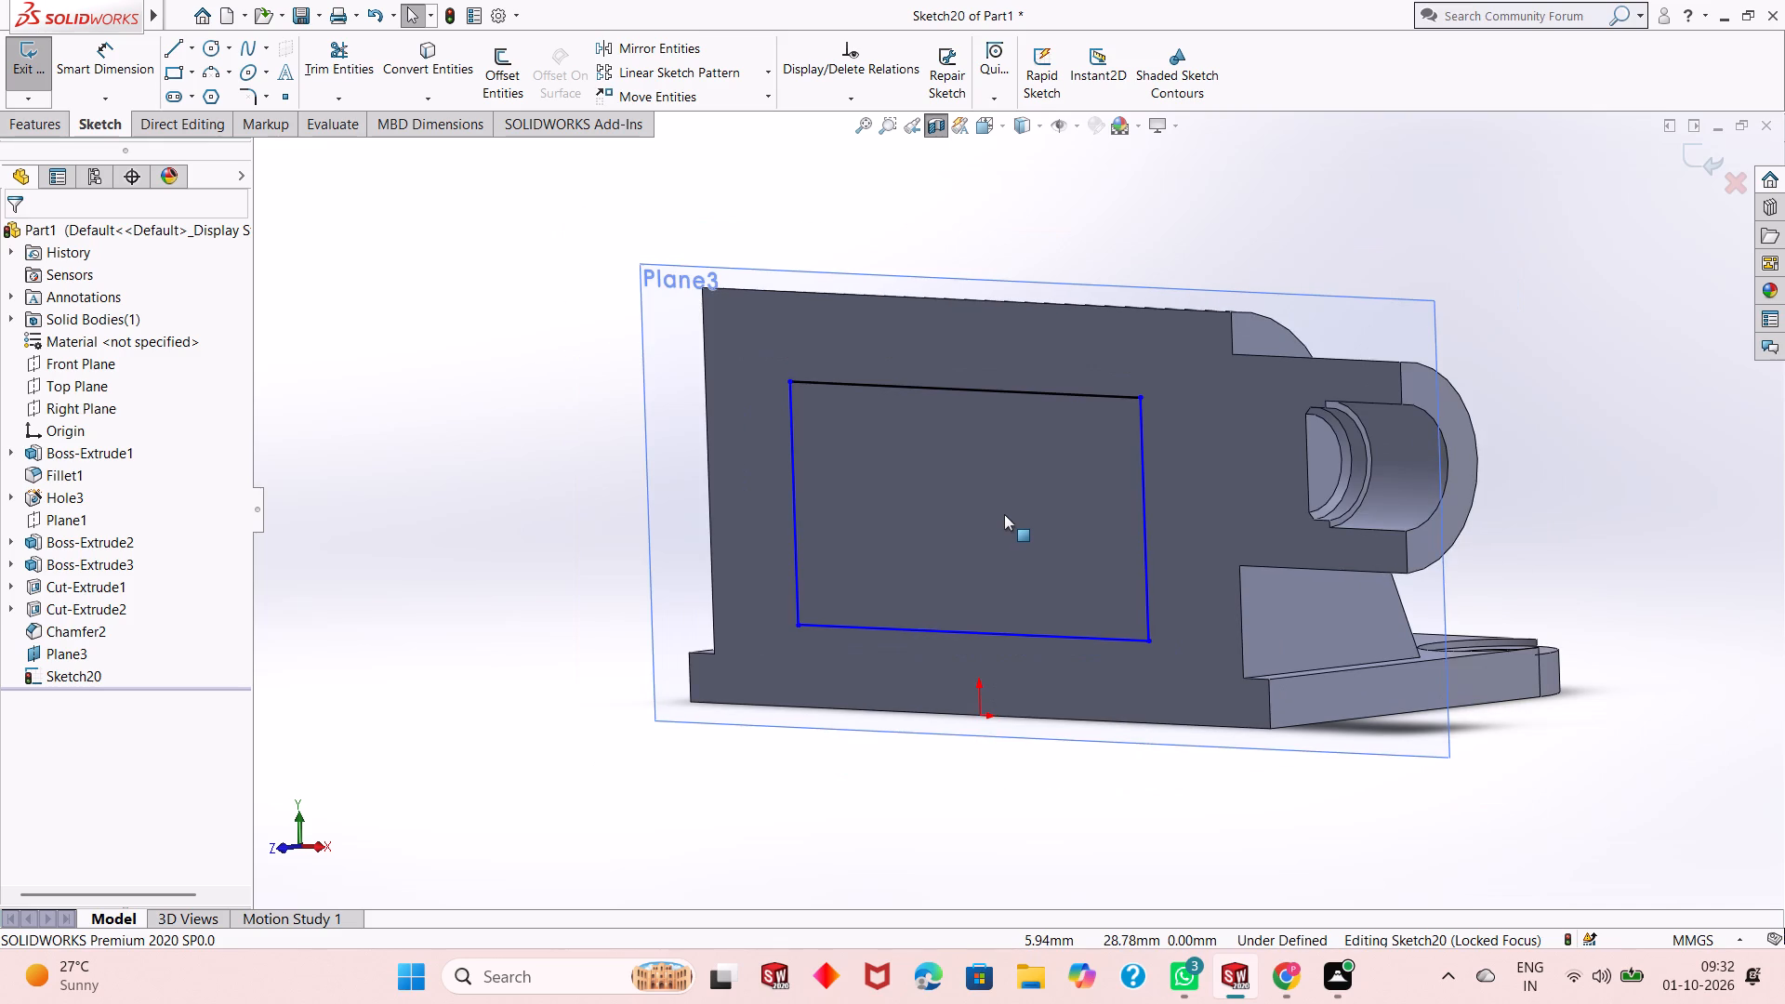
{"action": "scroll", "coordinate": [1004, 514], "scroll_direction": "down", "scroll_amount": 1}
{"action": "scroll", "coordinate": [1004, 514], "scroll_direction": "up", "scroll_amount": 1}
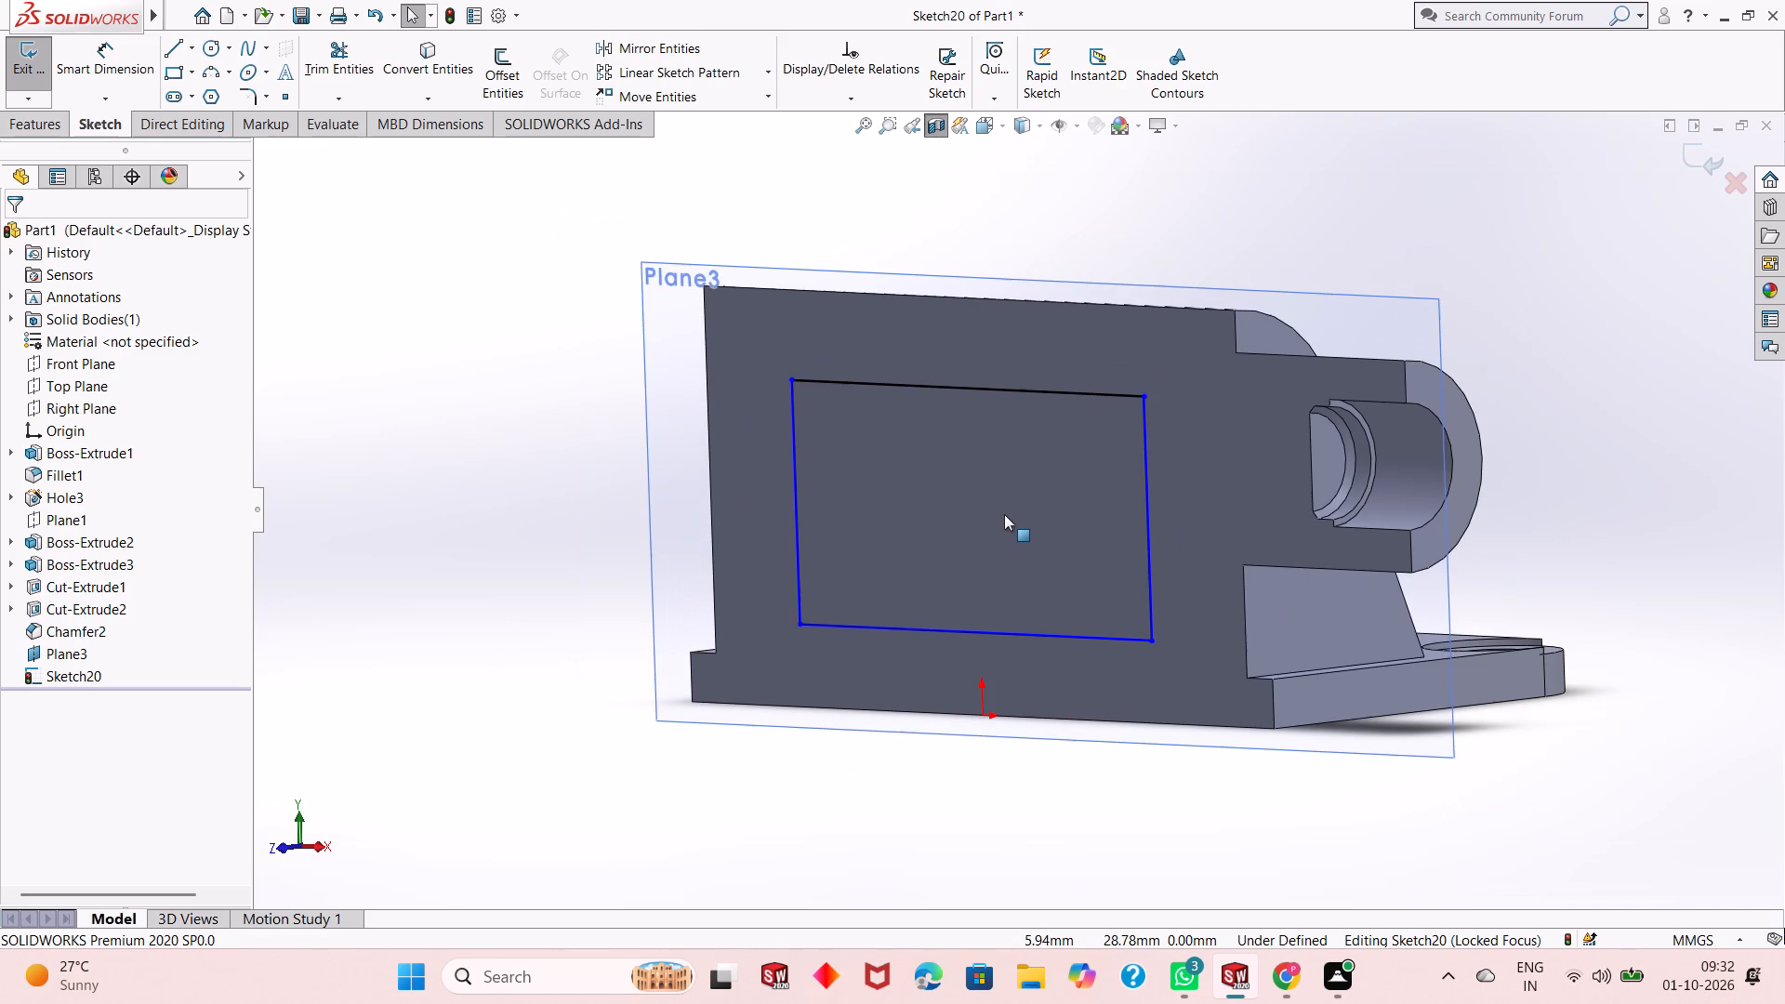
{"action": "scroll", "coordinate": [1004, 514], "scroll_direction": "down", "scroll_amount": 1}
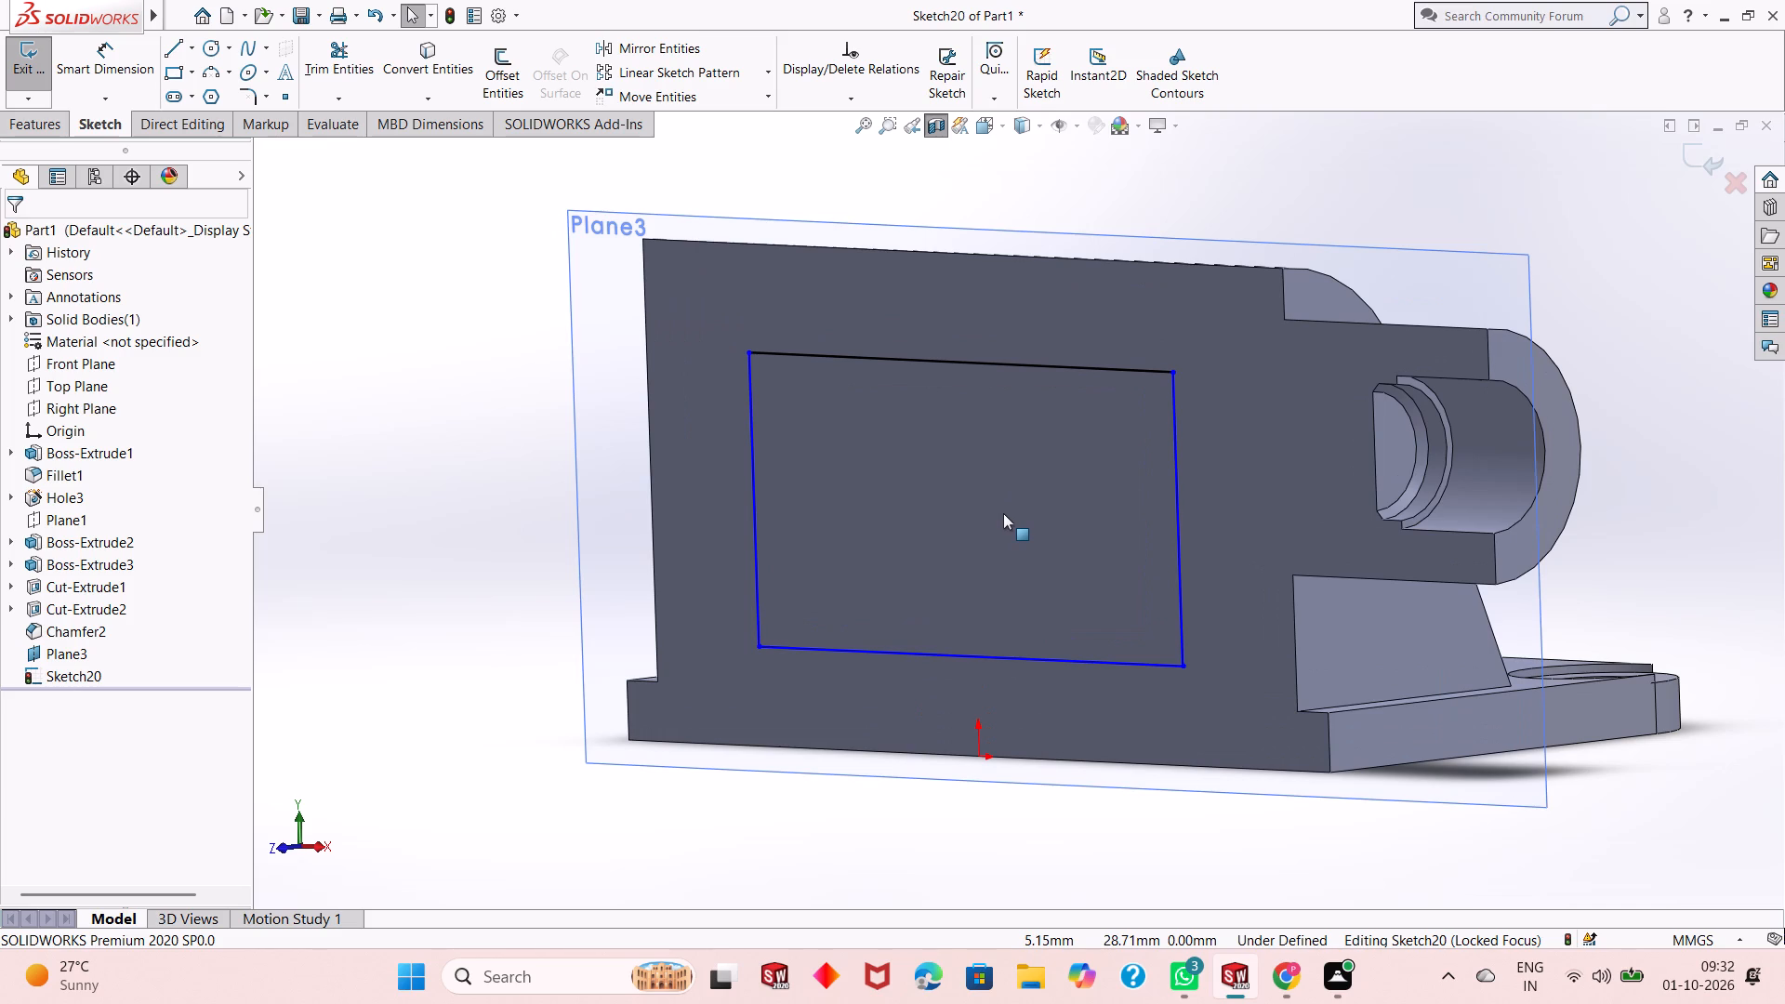
{"action": "scroll", "coordinate": [1002, 512], "scroll_direction": "down", "scroll_amount": 1}
{"action": "scroll", "coordinate": [1002, 512], "scroll_direction": "up", "scroll_amount": 3}
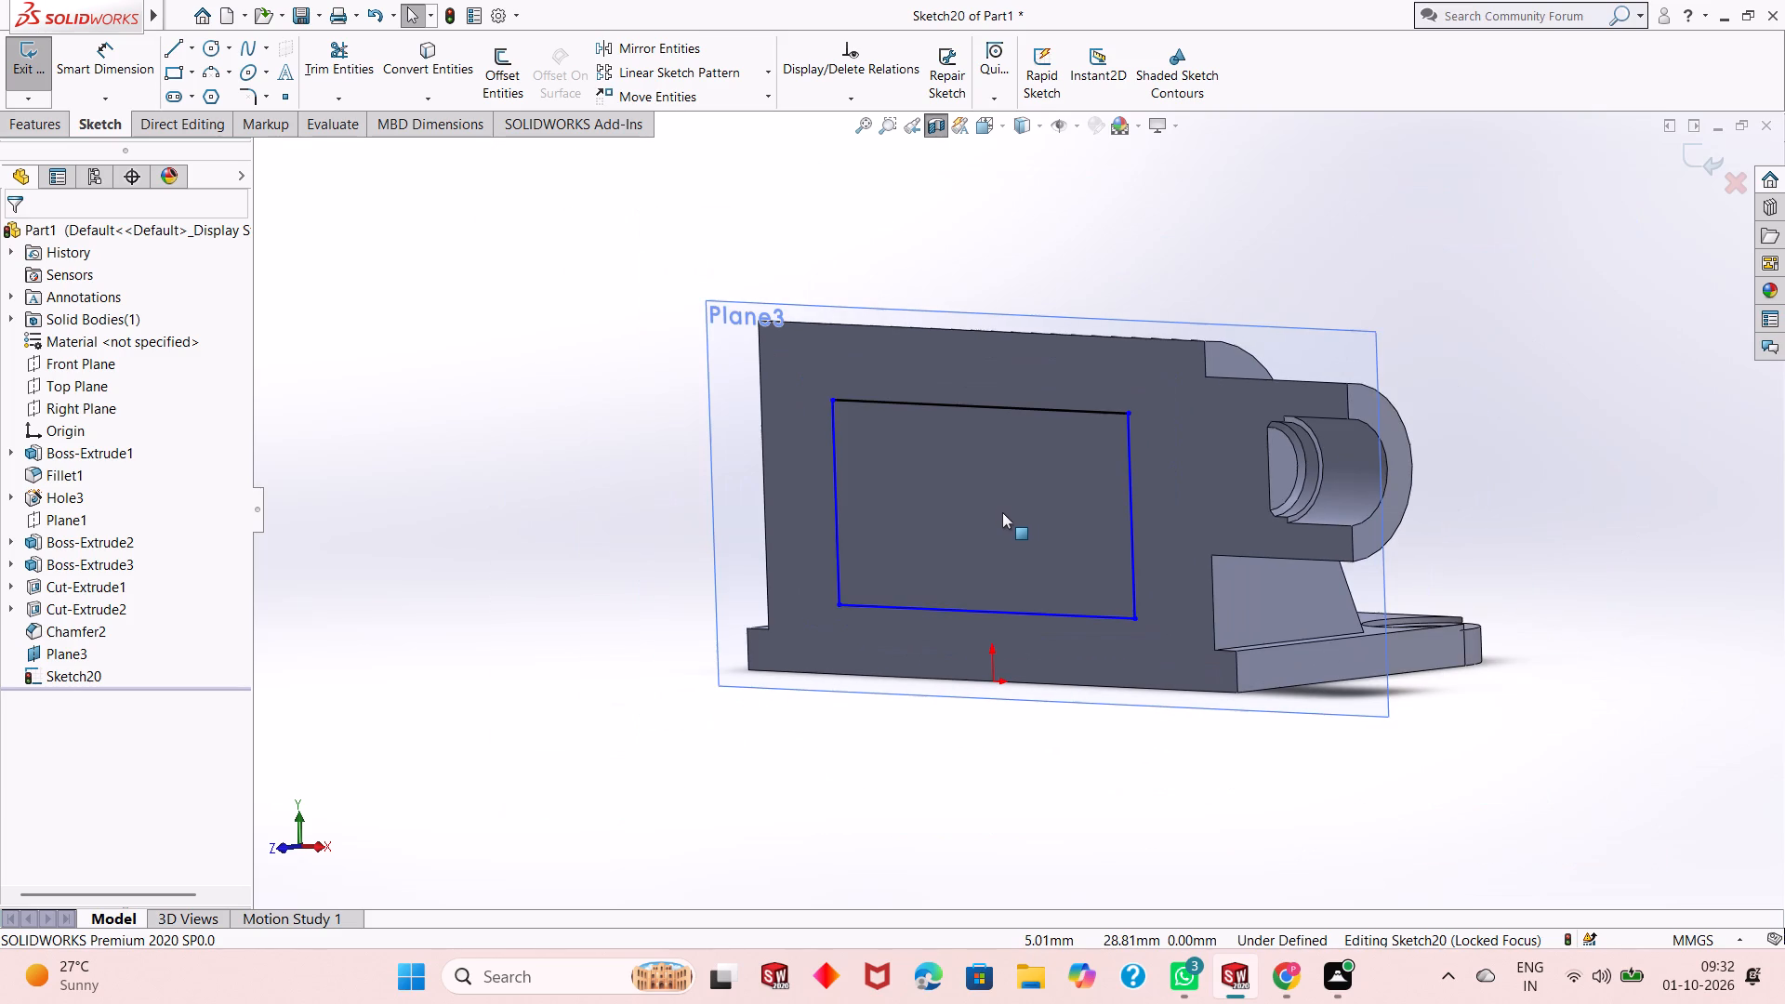
{"action": "middle_click", "coordinate": [1002, 512]}
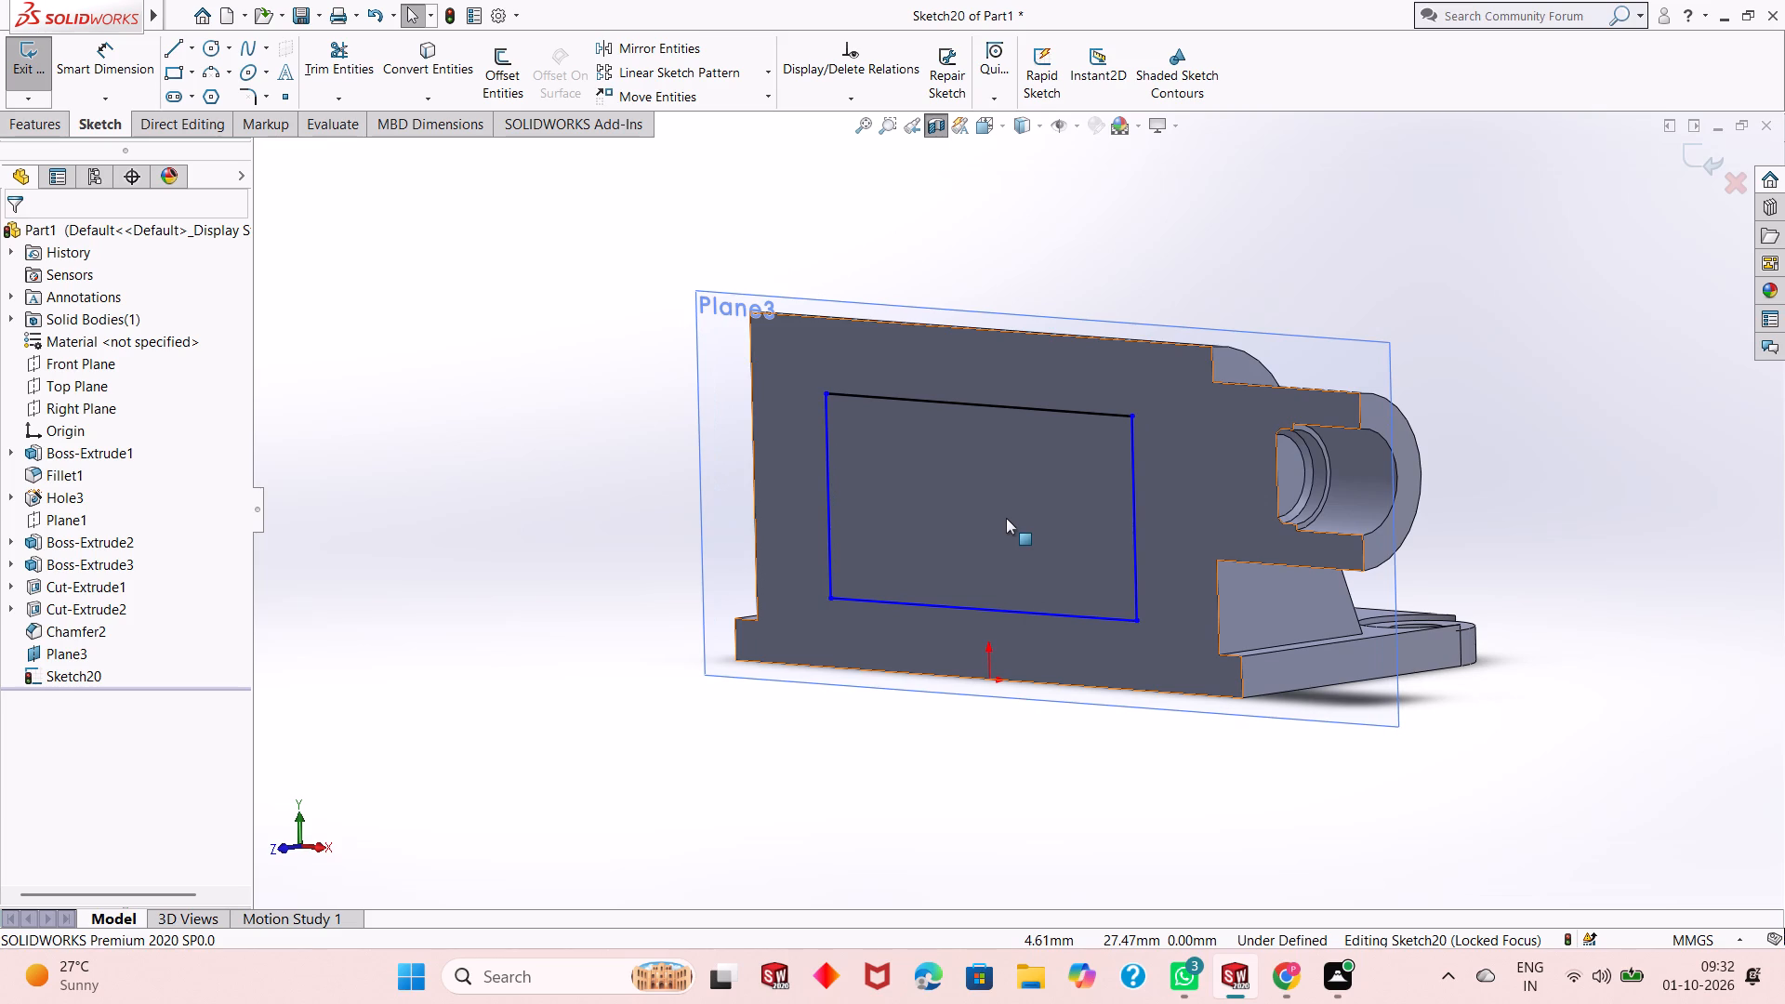
{"action": "middle_click_drag", "start_coordinate": [1006, 518], "coordinate": [1006, 530]}
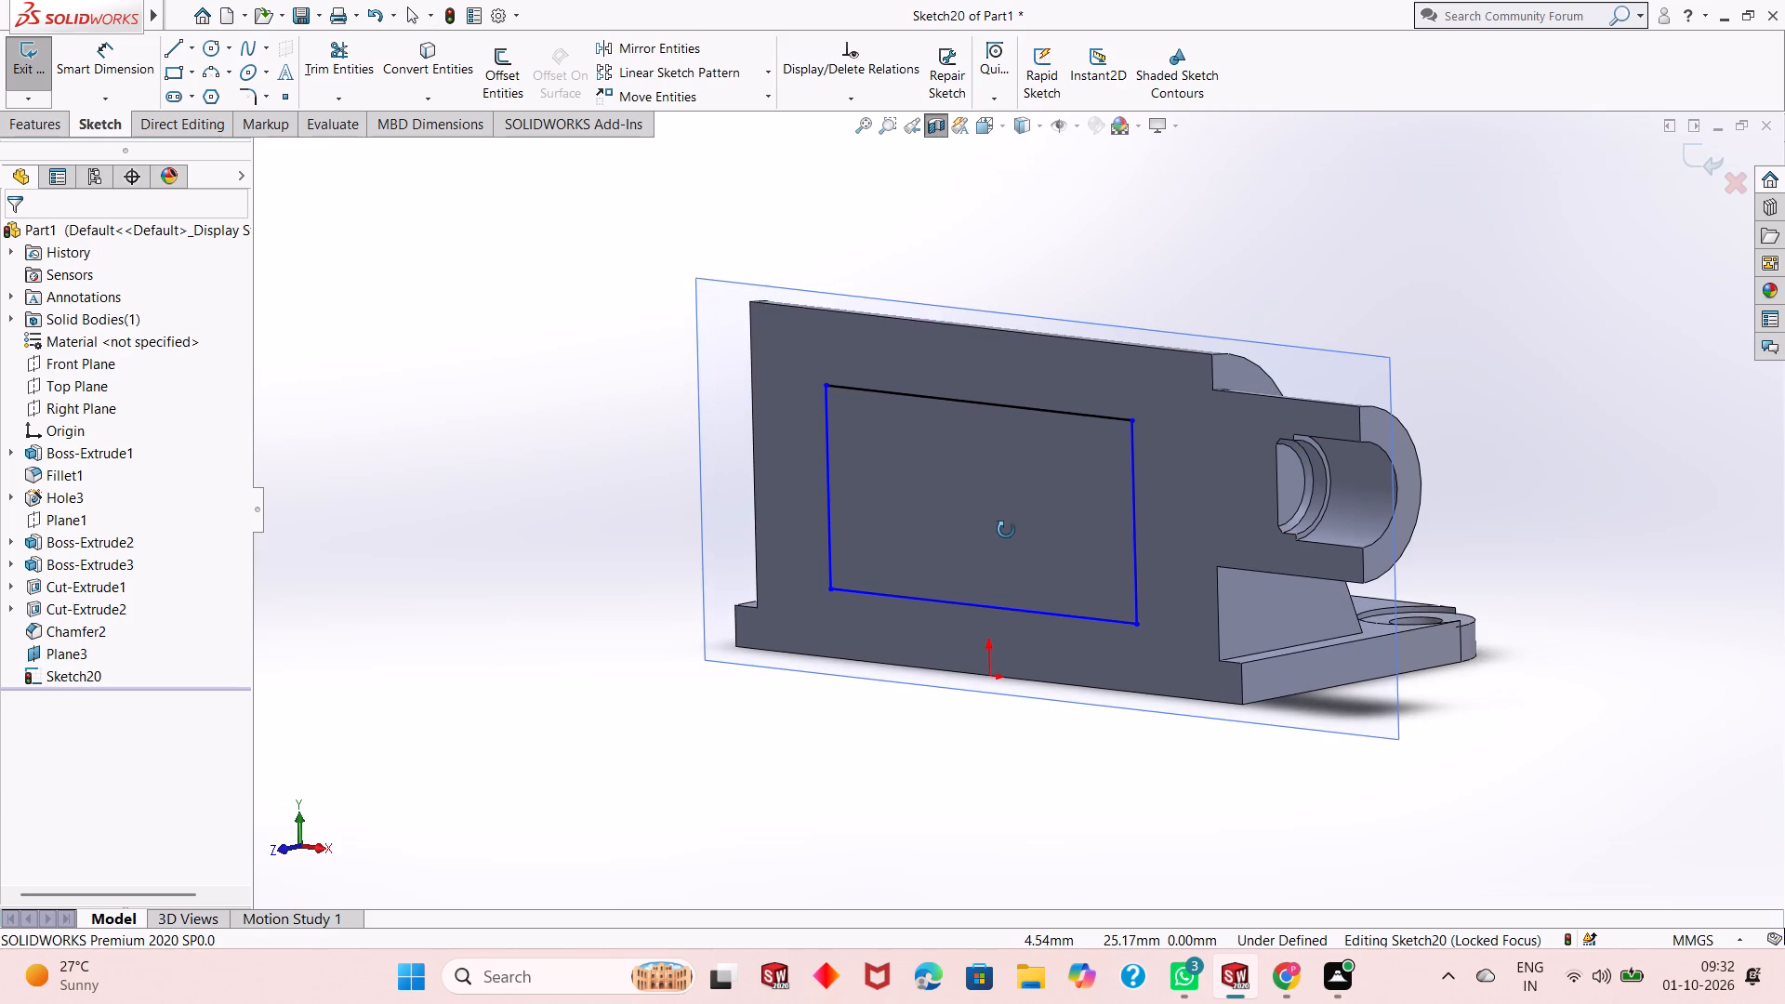
{"action": "middle_click_drag", "start_coordinate": [1006, 530], "coordinate": [1007, 530]}
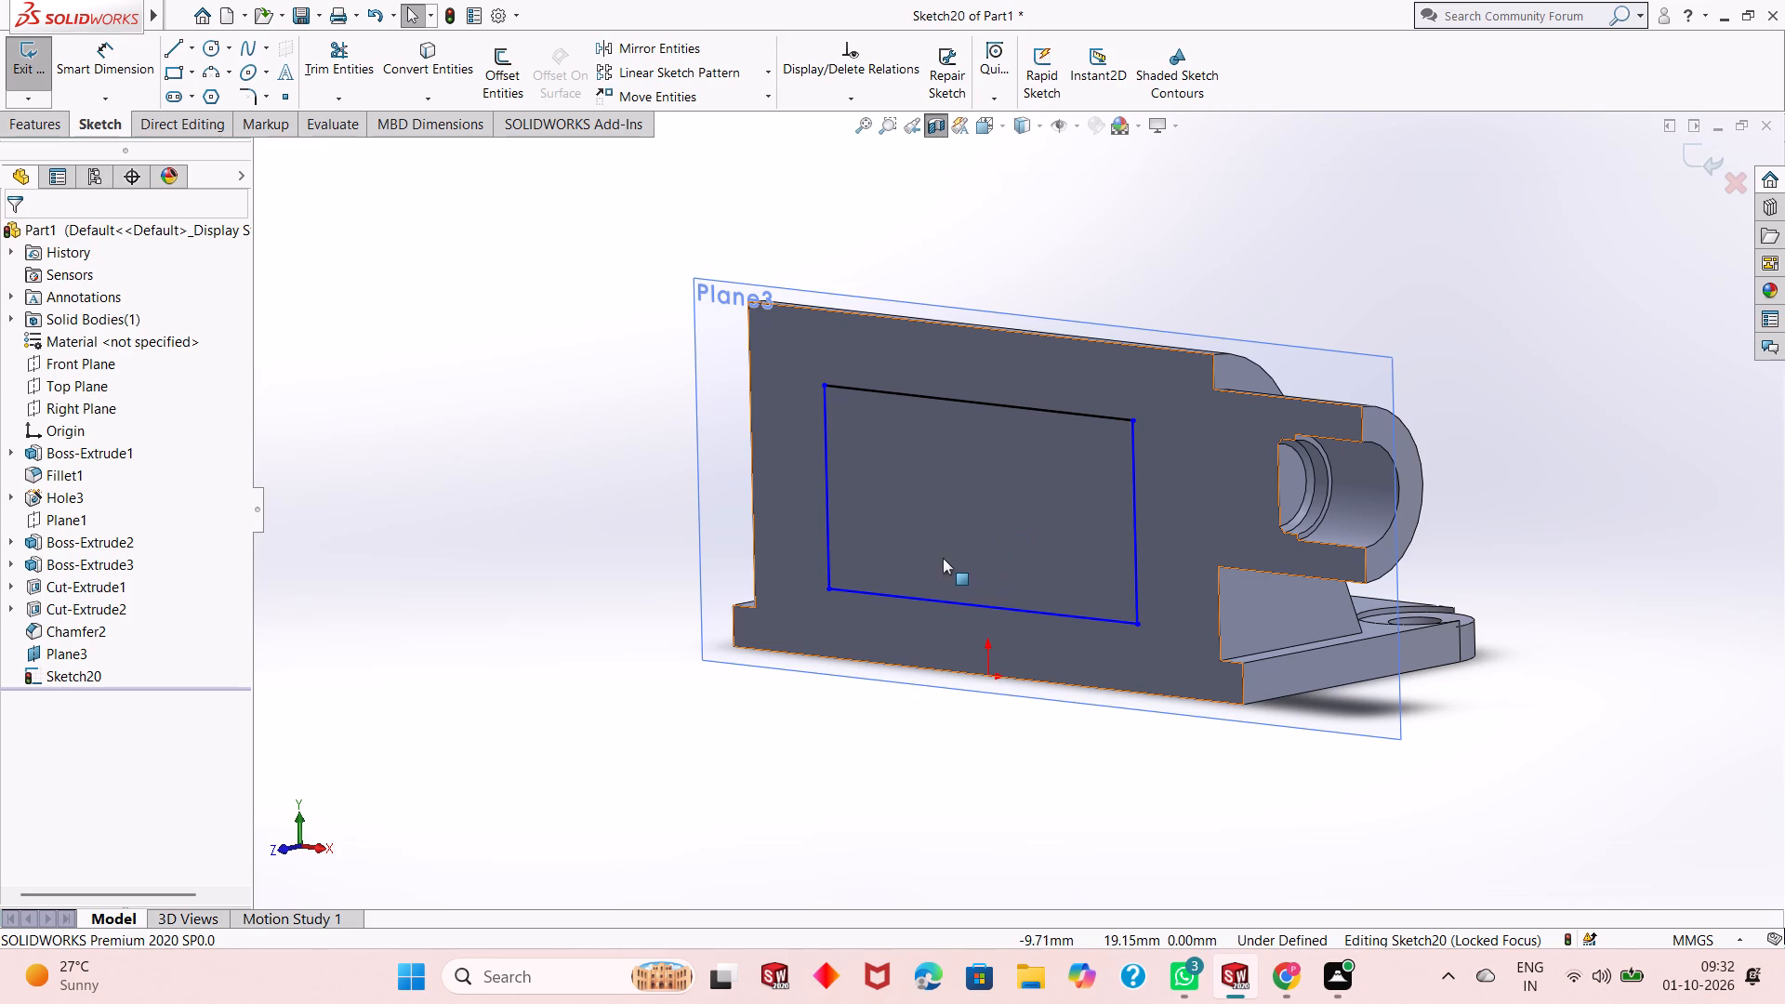
{"action": "scroll", "coordinate": [1006, 517], "scroll_direction": "down", "scroll_amount": 1}
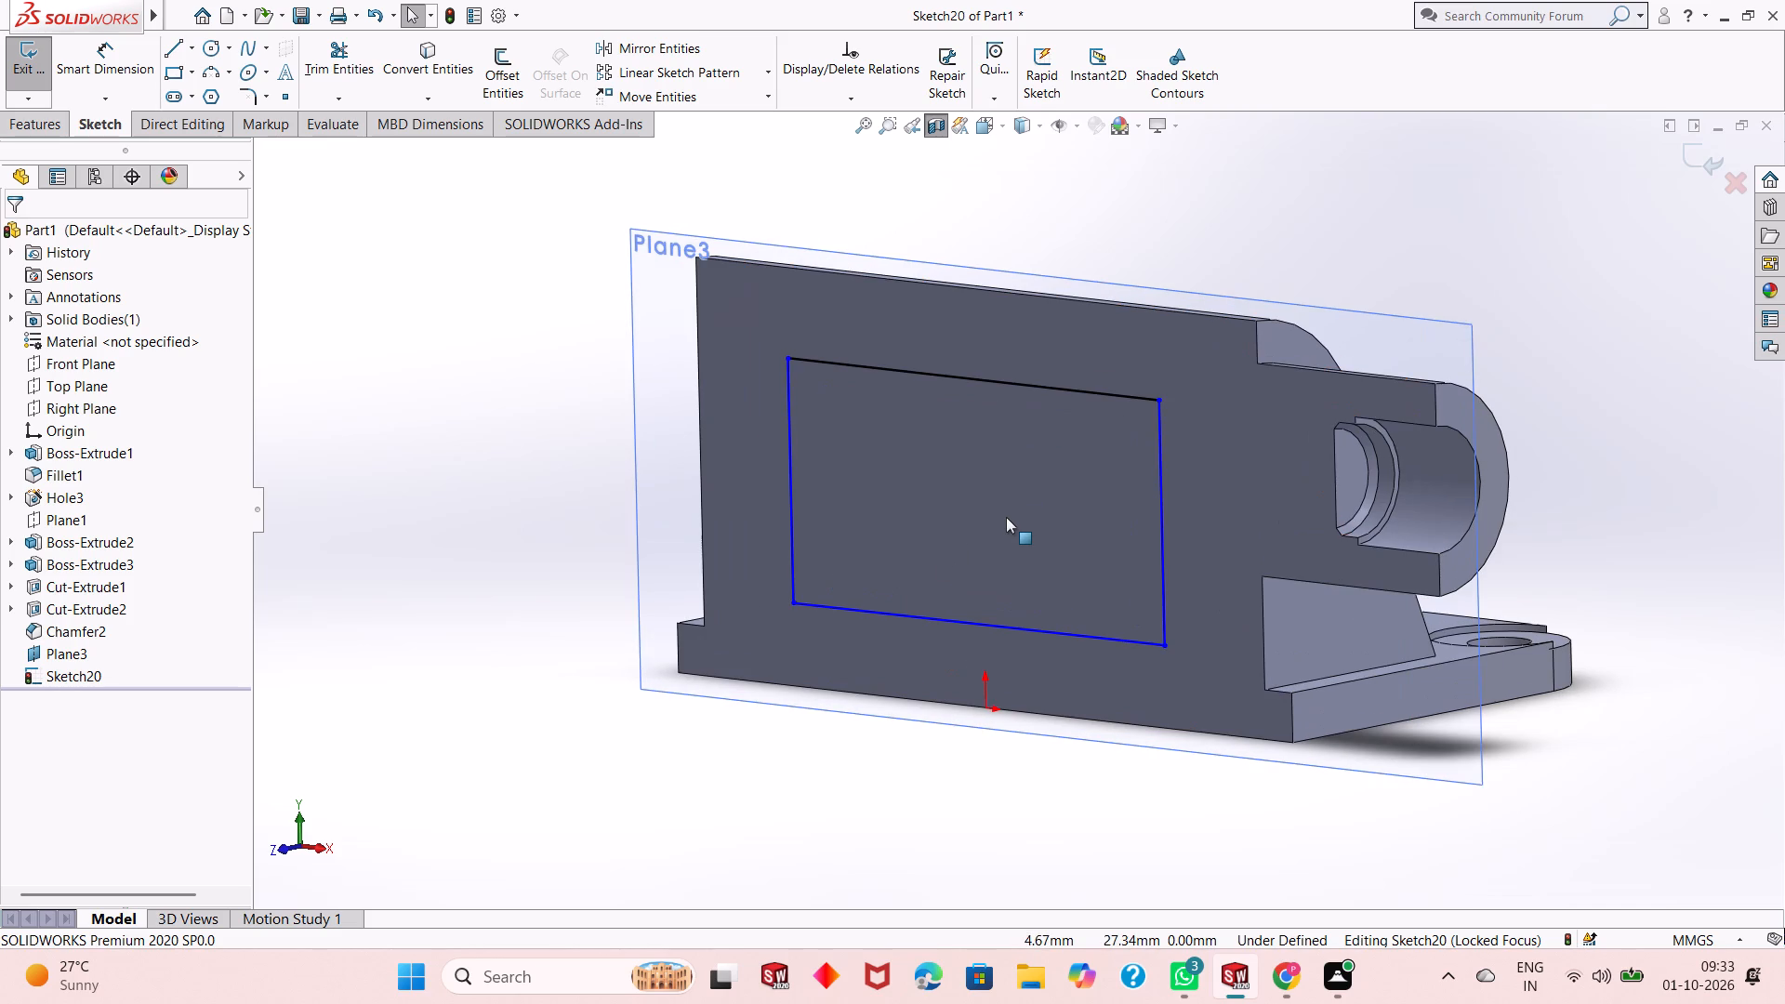
{"action": "scroll", "coordinate": [1006, 517], "scroll_direction": "down", "scroll_amount": 1}
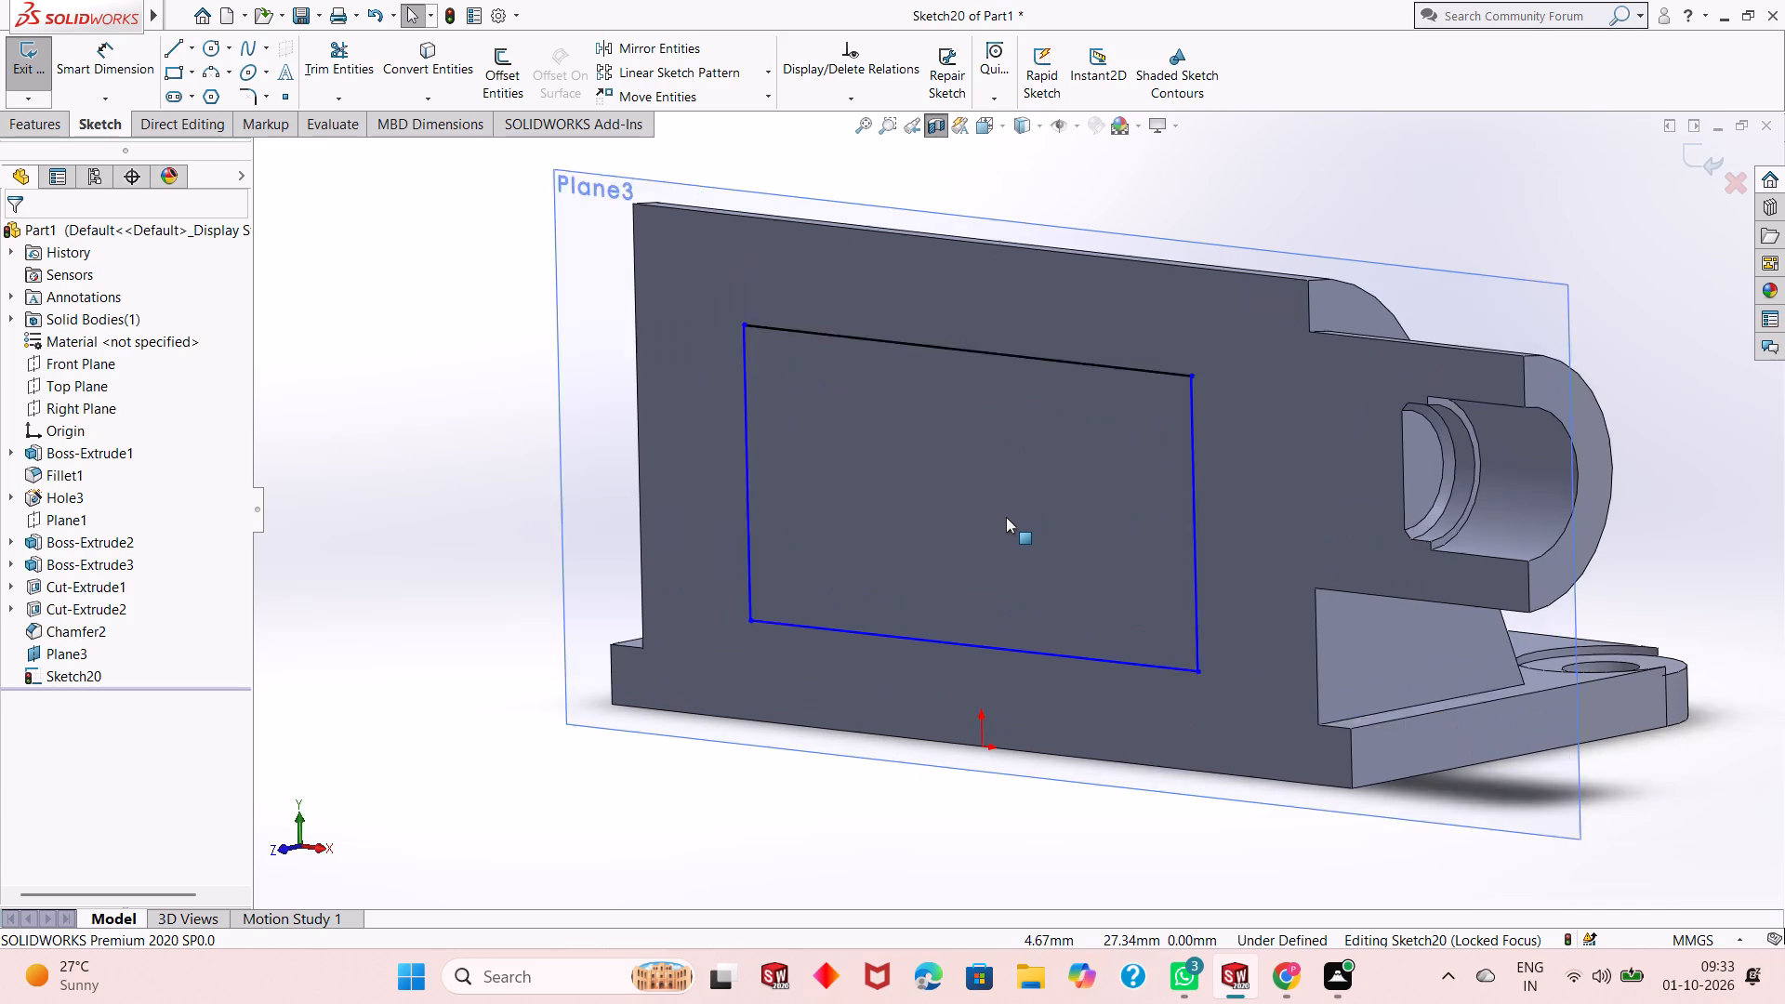
{"action": "scroll", "coordinate": [1006, 517], "scroll_direction": "down", "scroll_amount": 1}
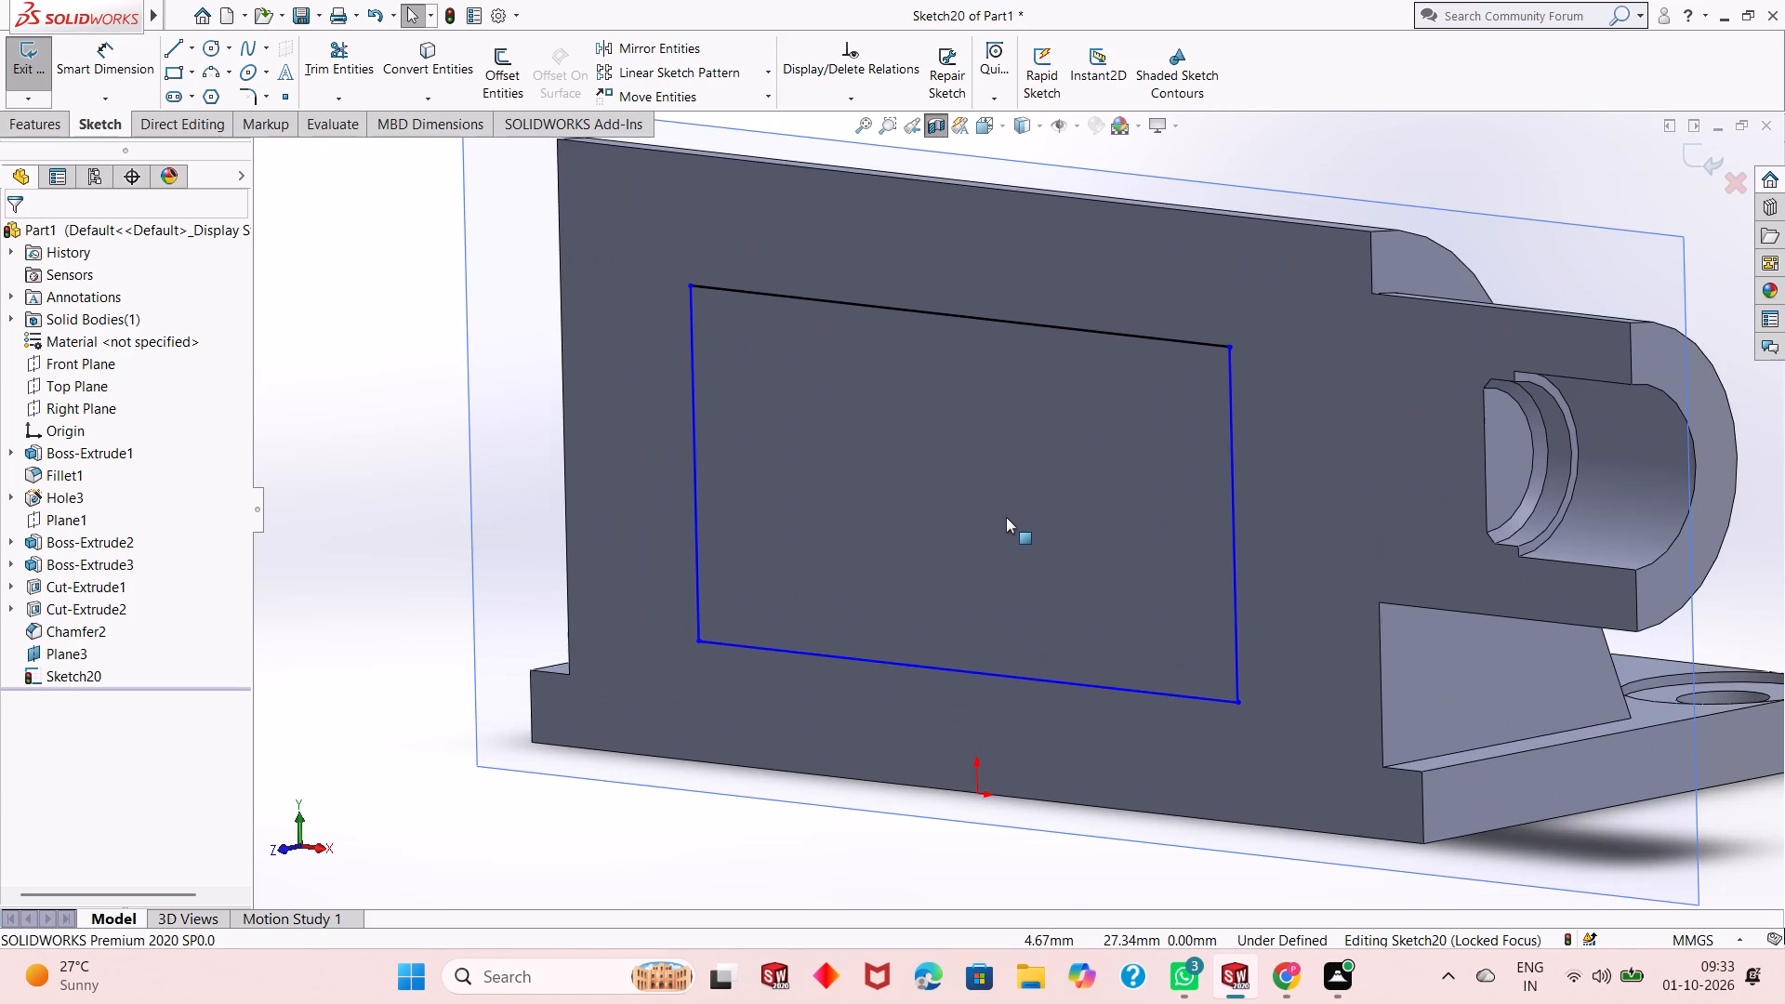
{"action": "scroll", "coordinate": [1006, 517], "scroll_direction": "down", "scroll_amount": 1}
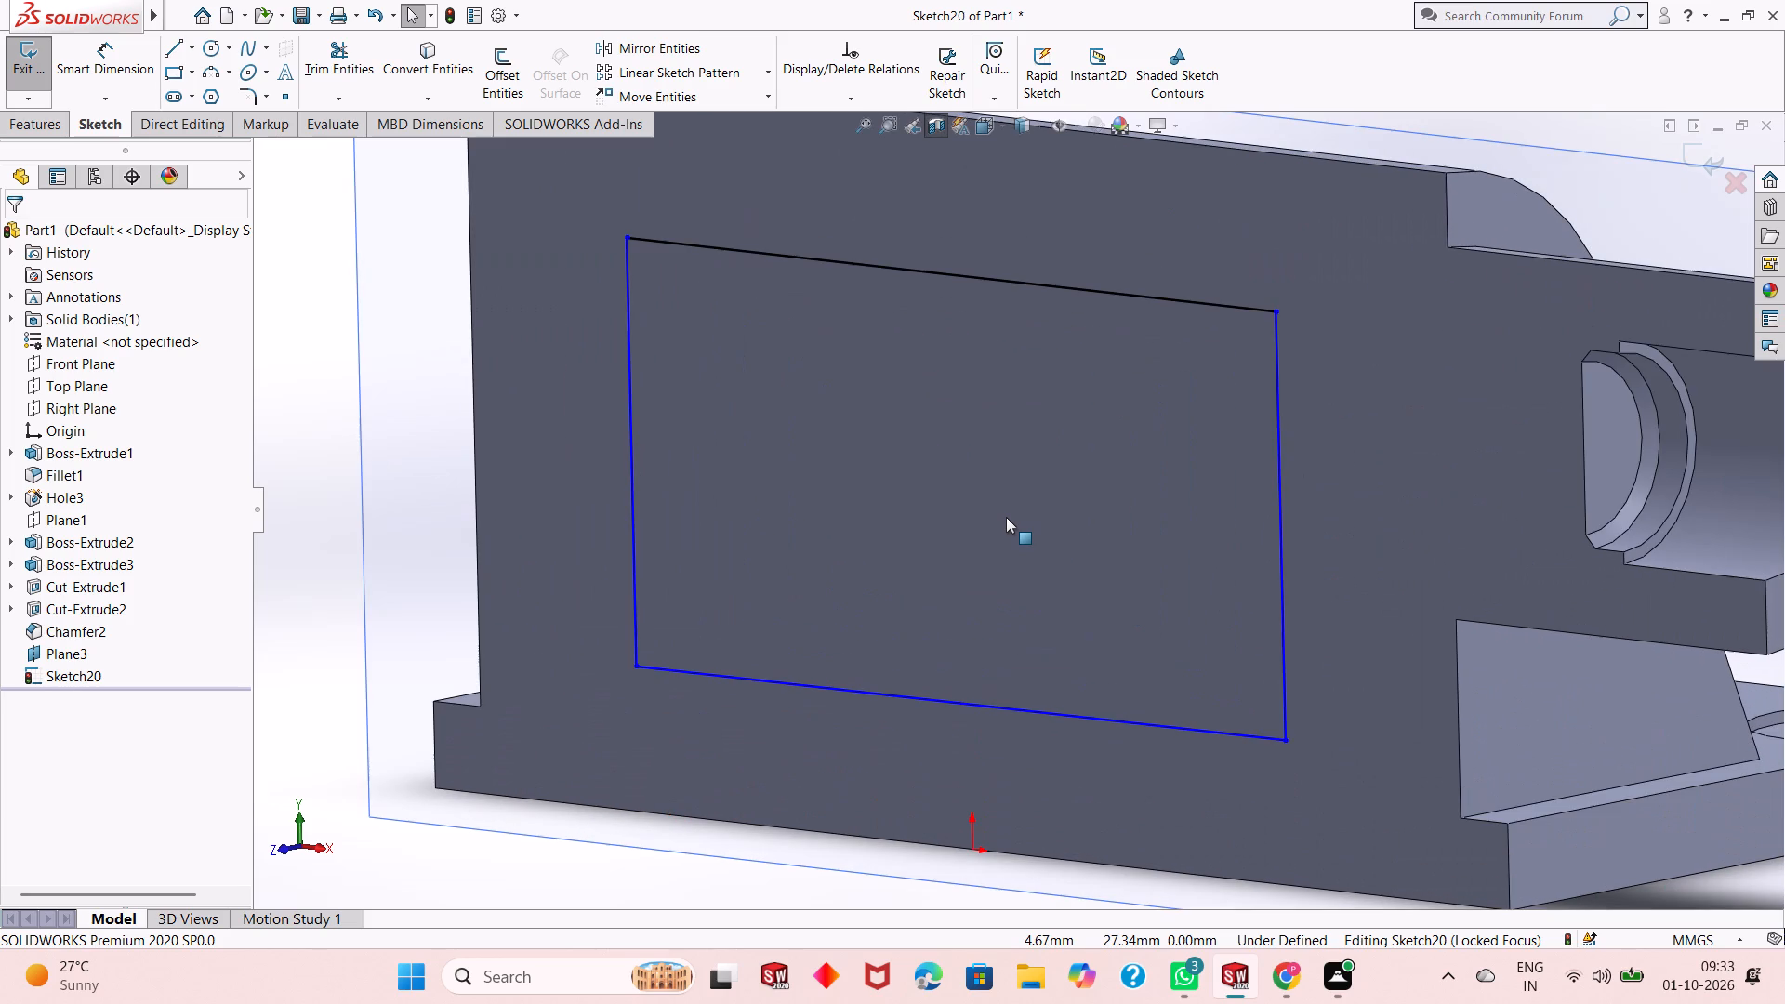
{"action": "scroll", "coordinate": [1006, 517], "scroll_direction": "up", "scroll_amount": 3}
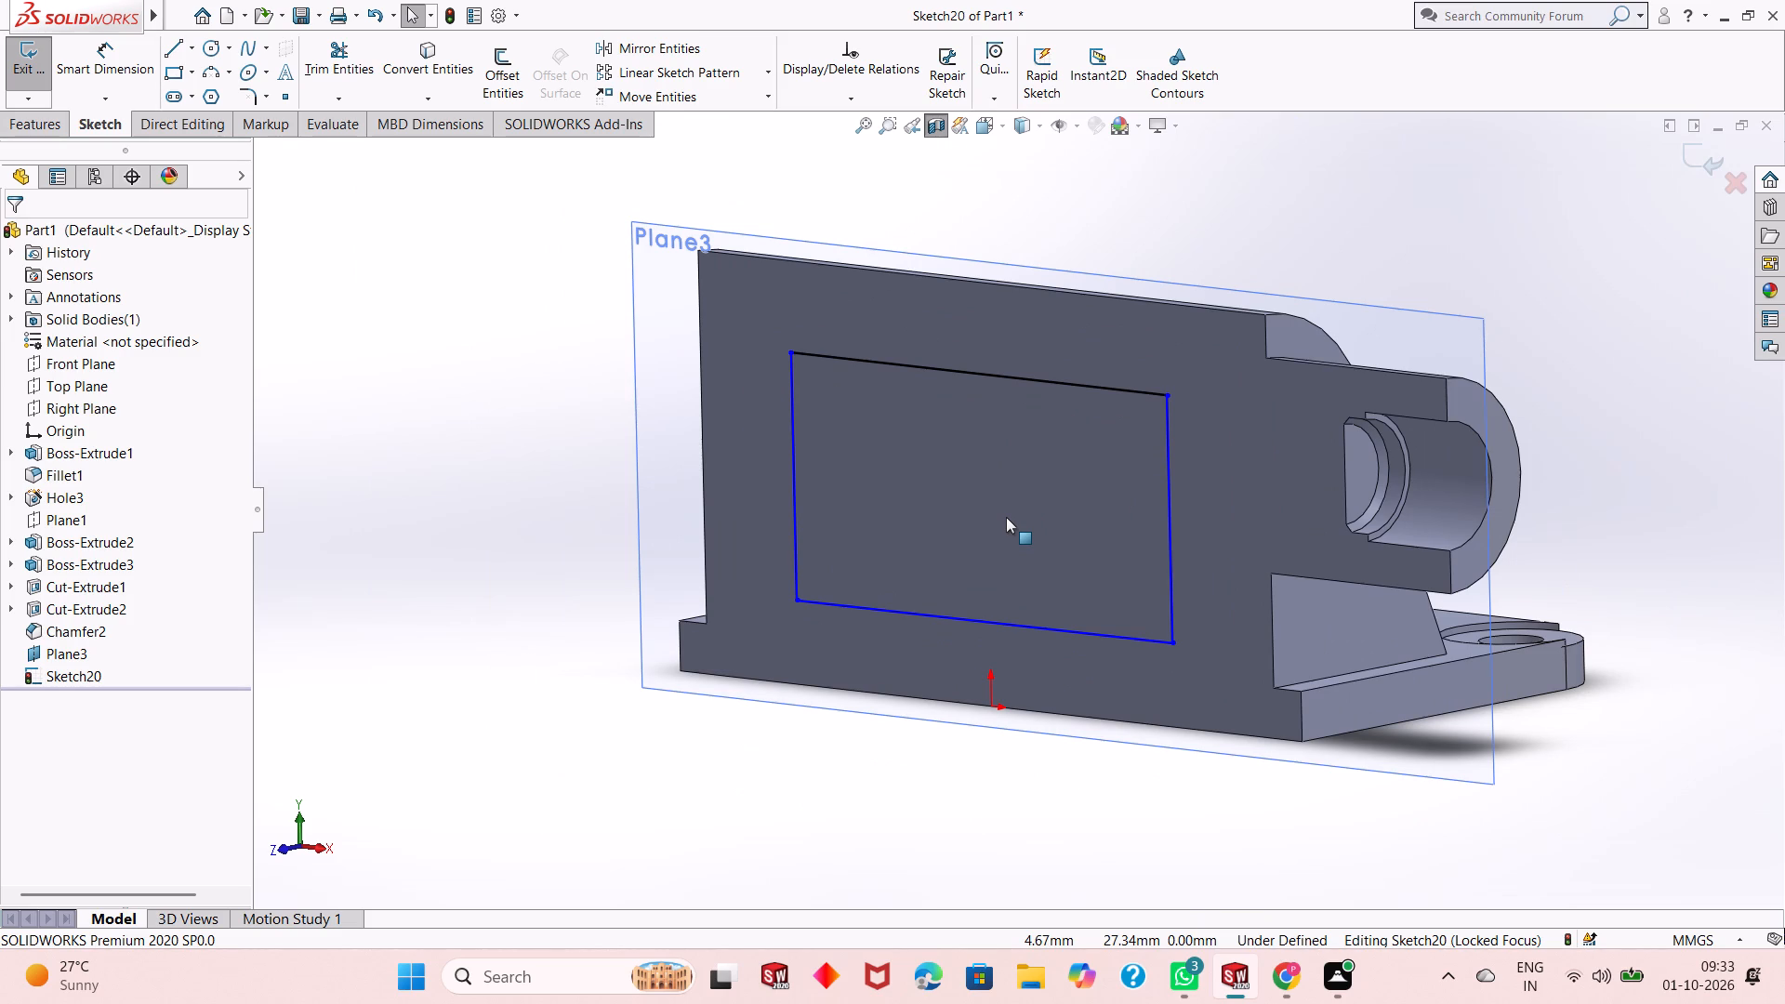
{"action": "scroll", "coordinate": [1006, 517], "scroll_direction": "down", "scroll_amount": 1}
{"action": "scroll", "coordinate": [1006, 517], "scroll_direction": "up", "scroll_amount": 2}
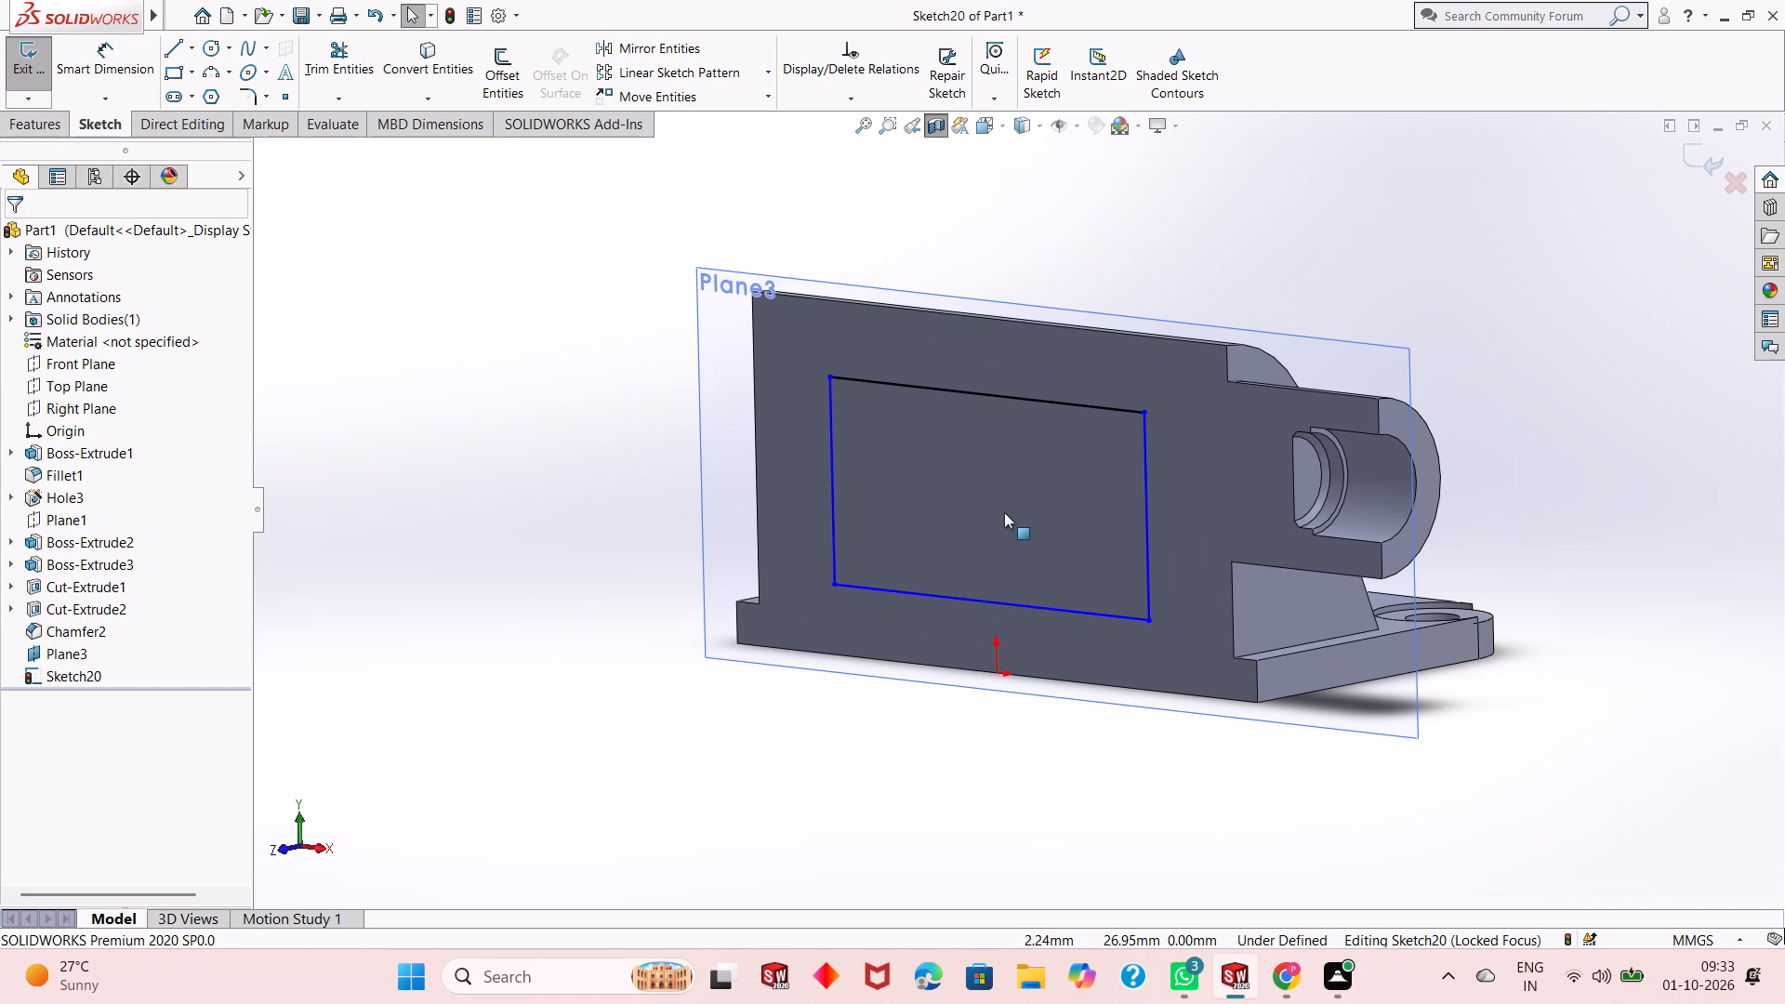
{"action": "key", "text": "ctrl+8"}
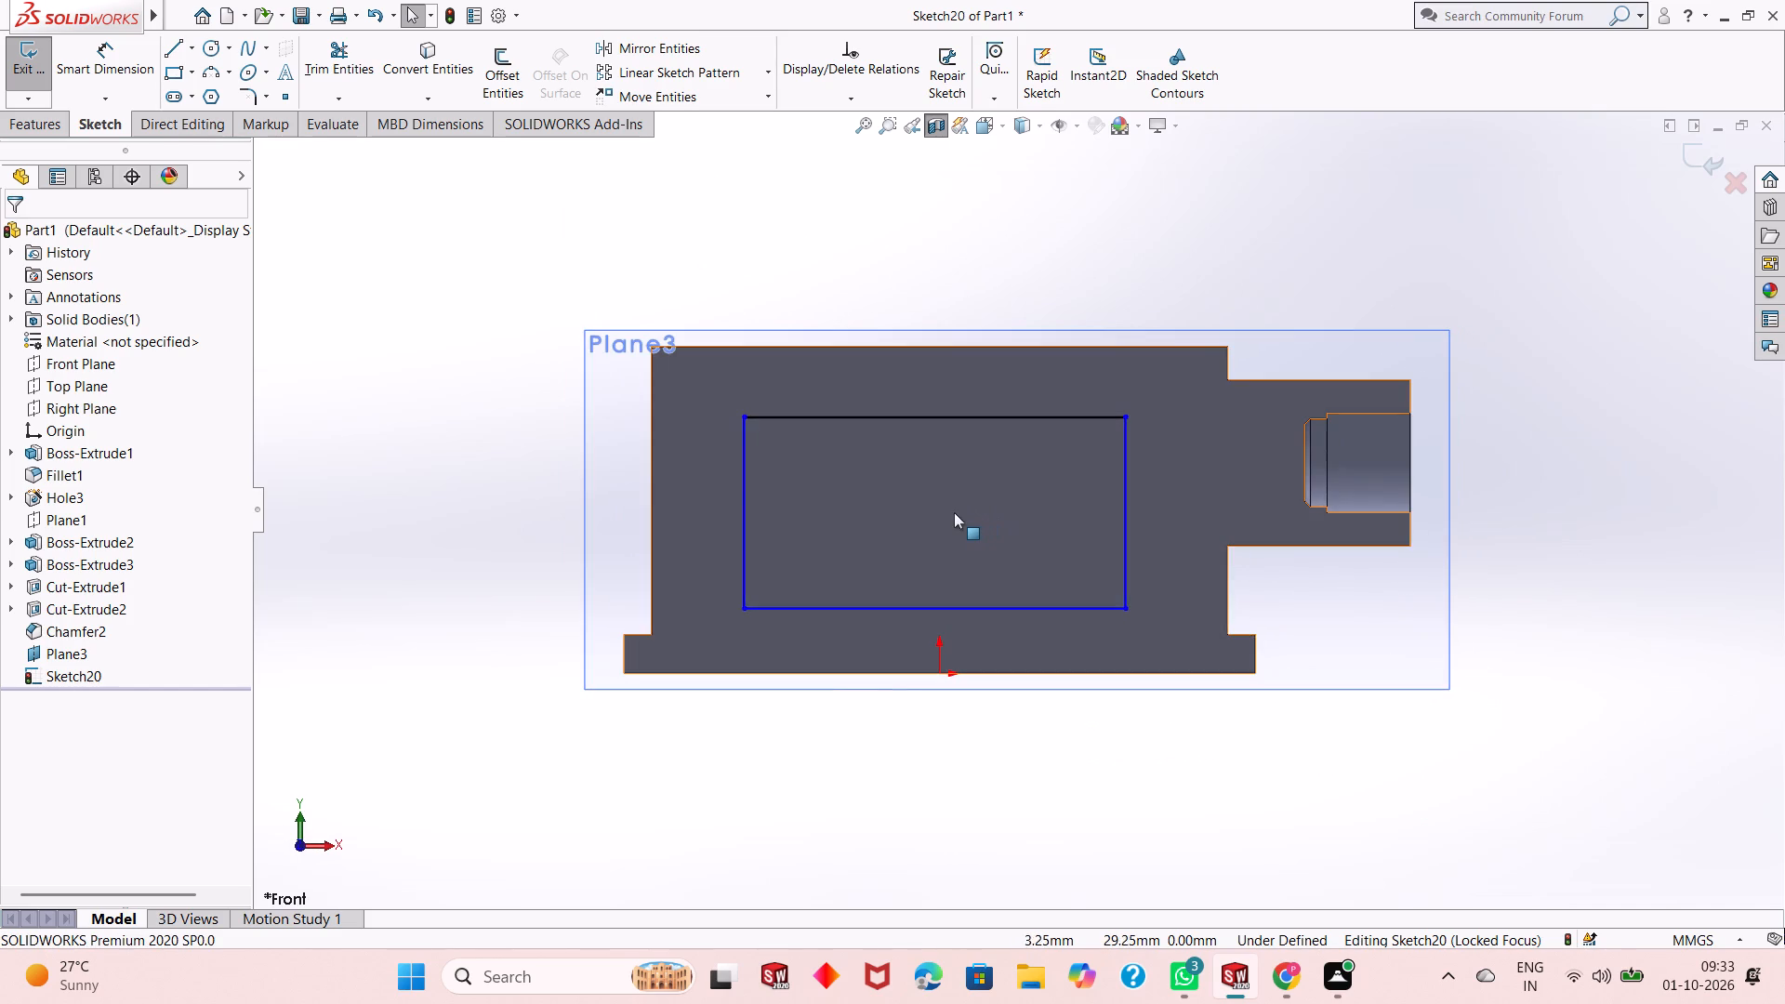
{"action": "key", "text": "Escape"}
{"action": "scroll", "coordinate": [947, 512], "scroll_direction": "down", "scroll_amount": 2}
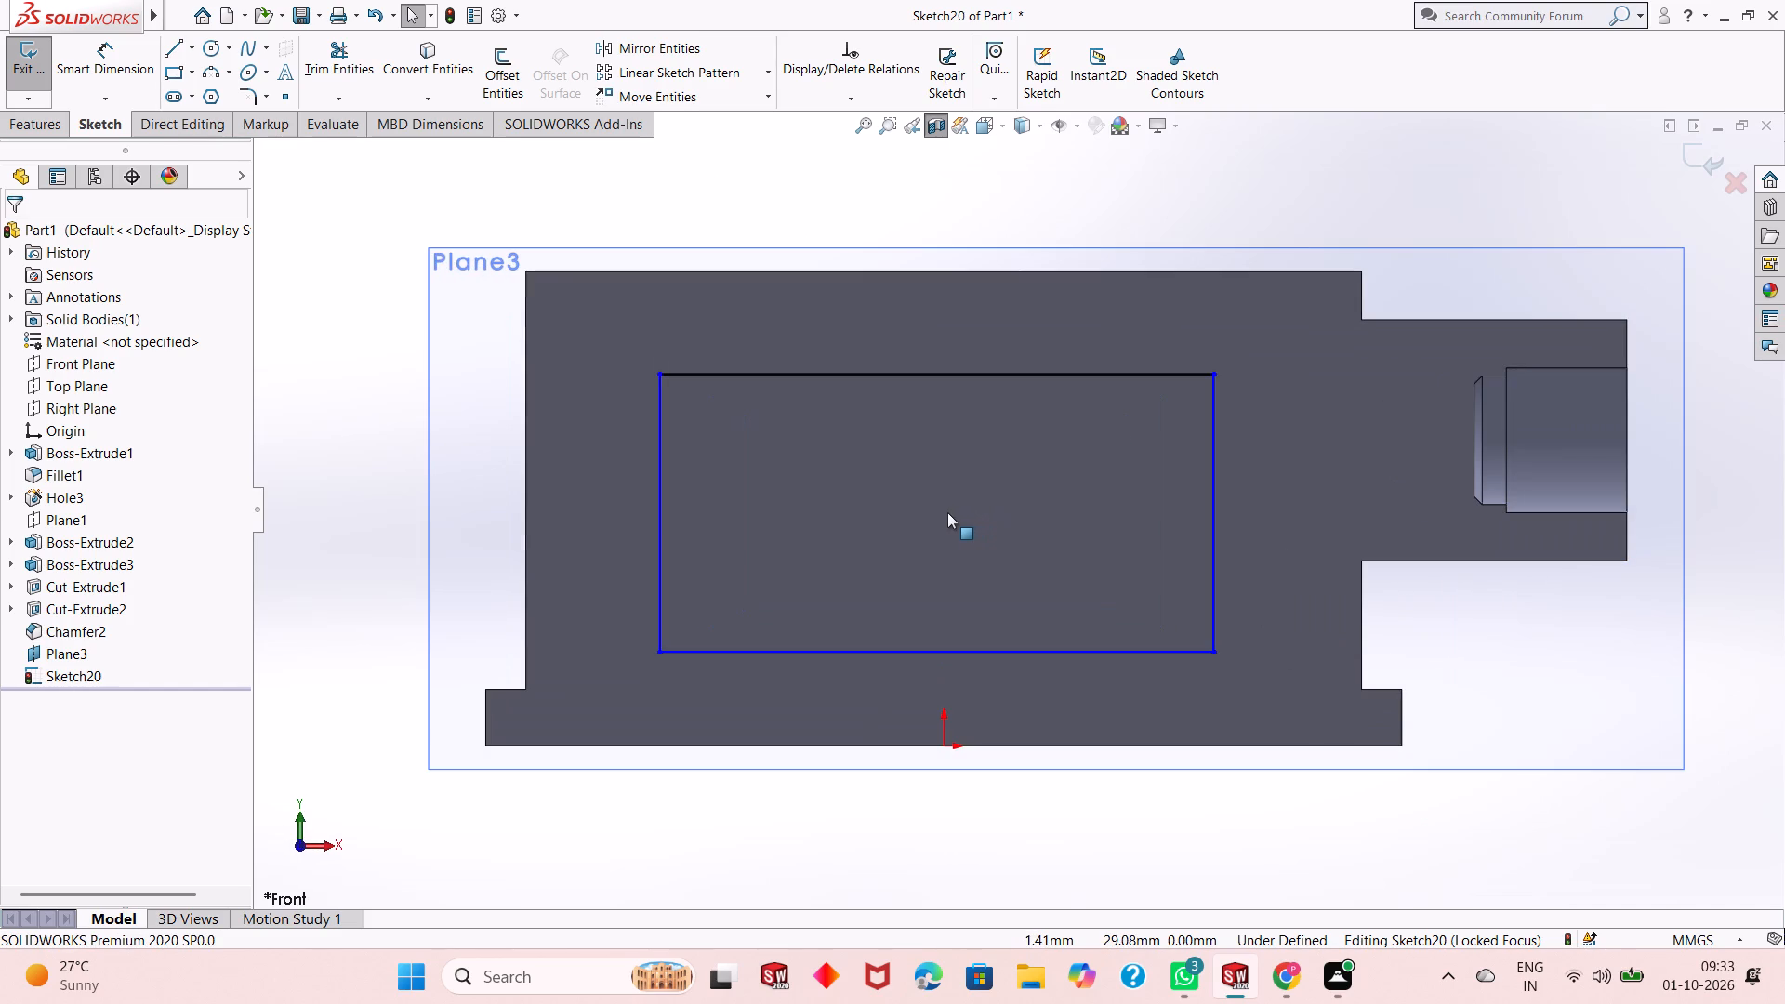
{"action": "scroll", "coordinate": [947, 512], "scroll_direction": "down", "scroll_amount": 1}
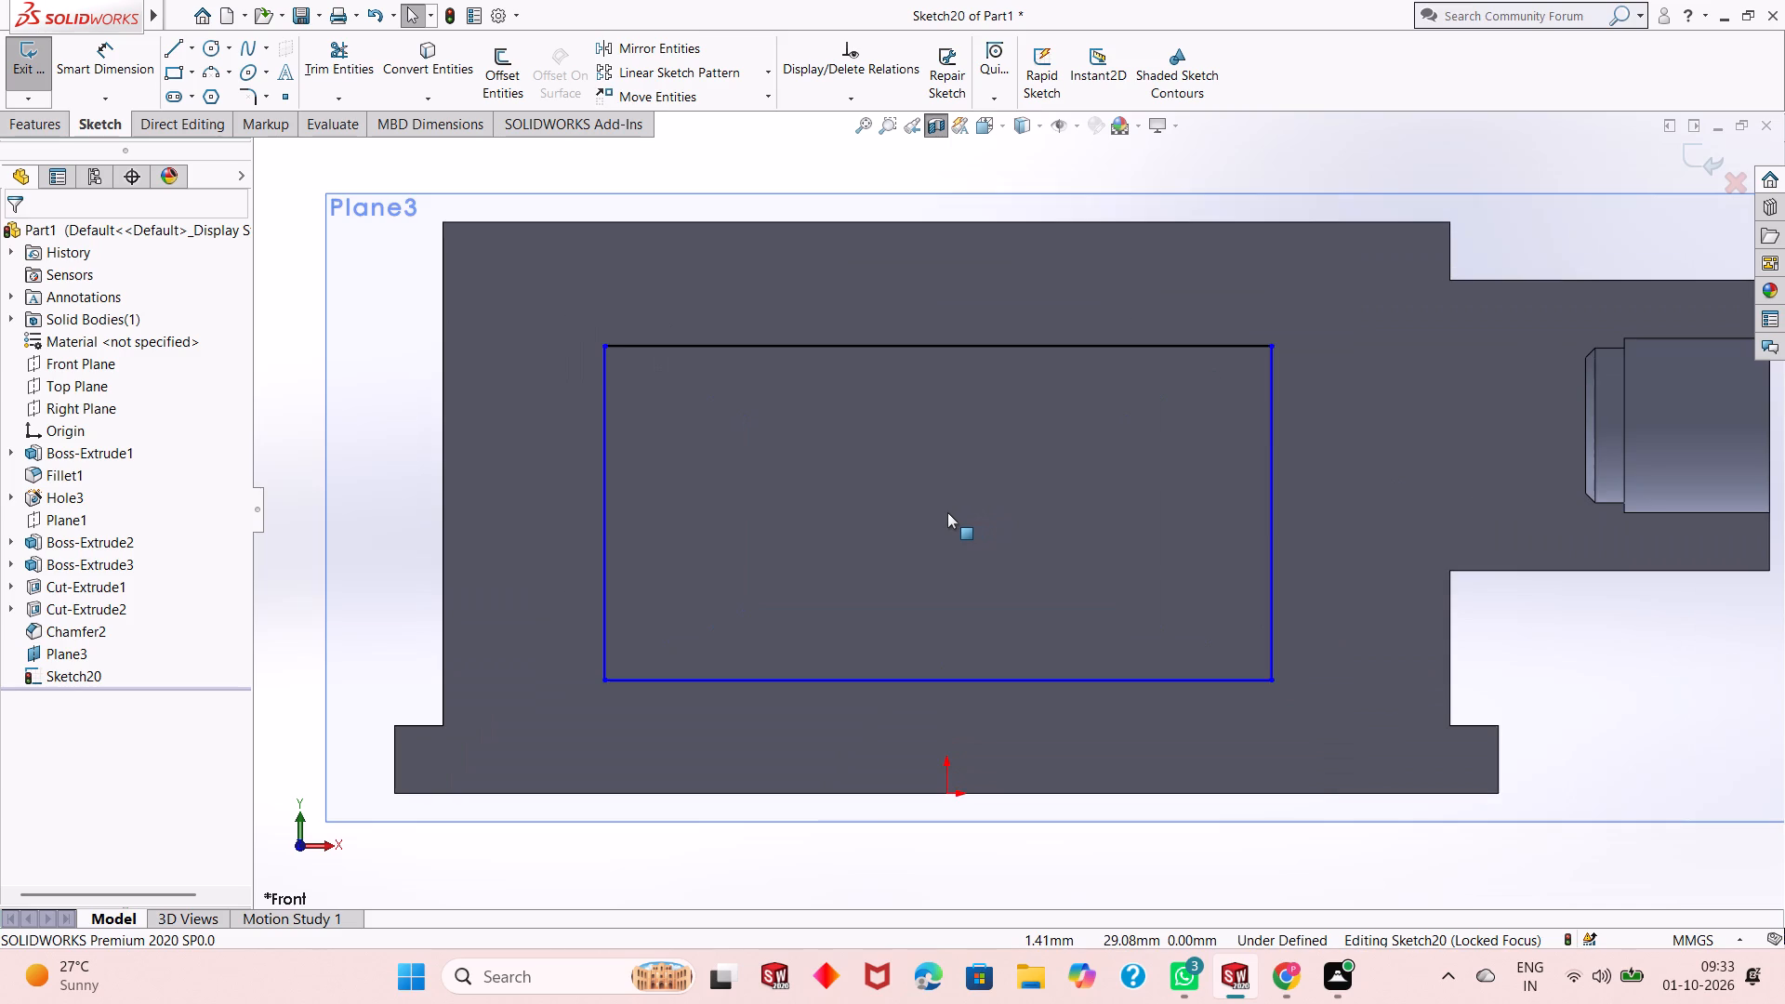
{"action": "scroll", "coordinate": [947, 512], "scroll_direction": "up", "scroll_amount": 1}
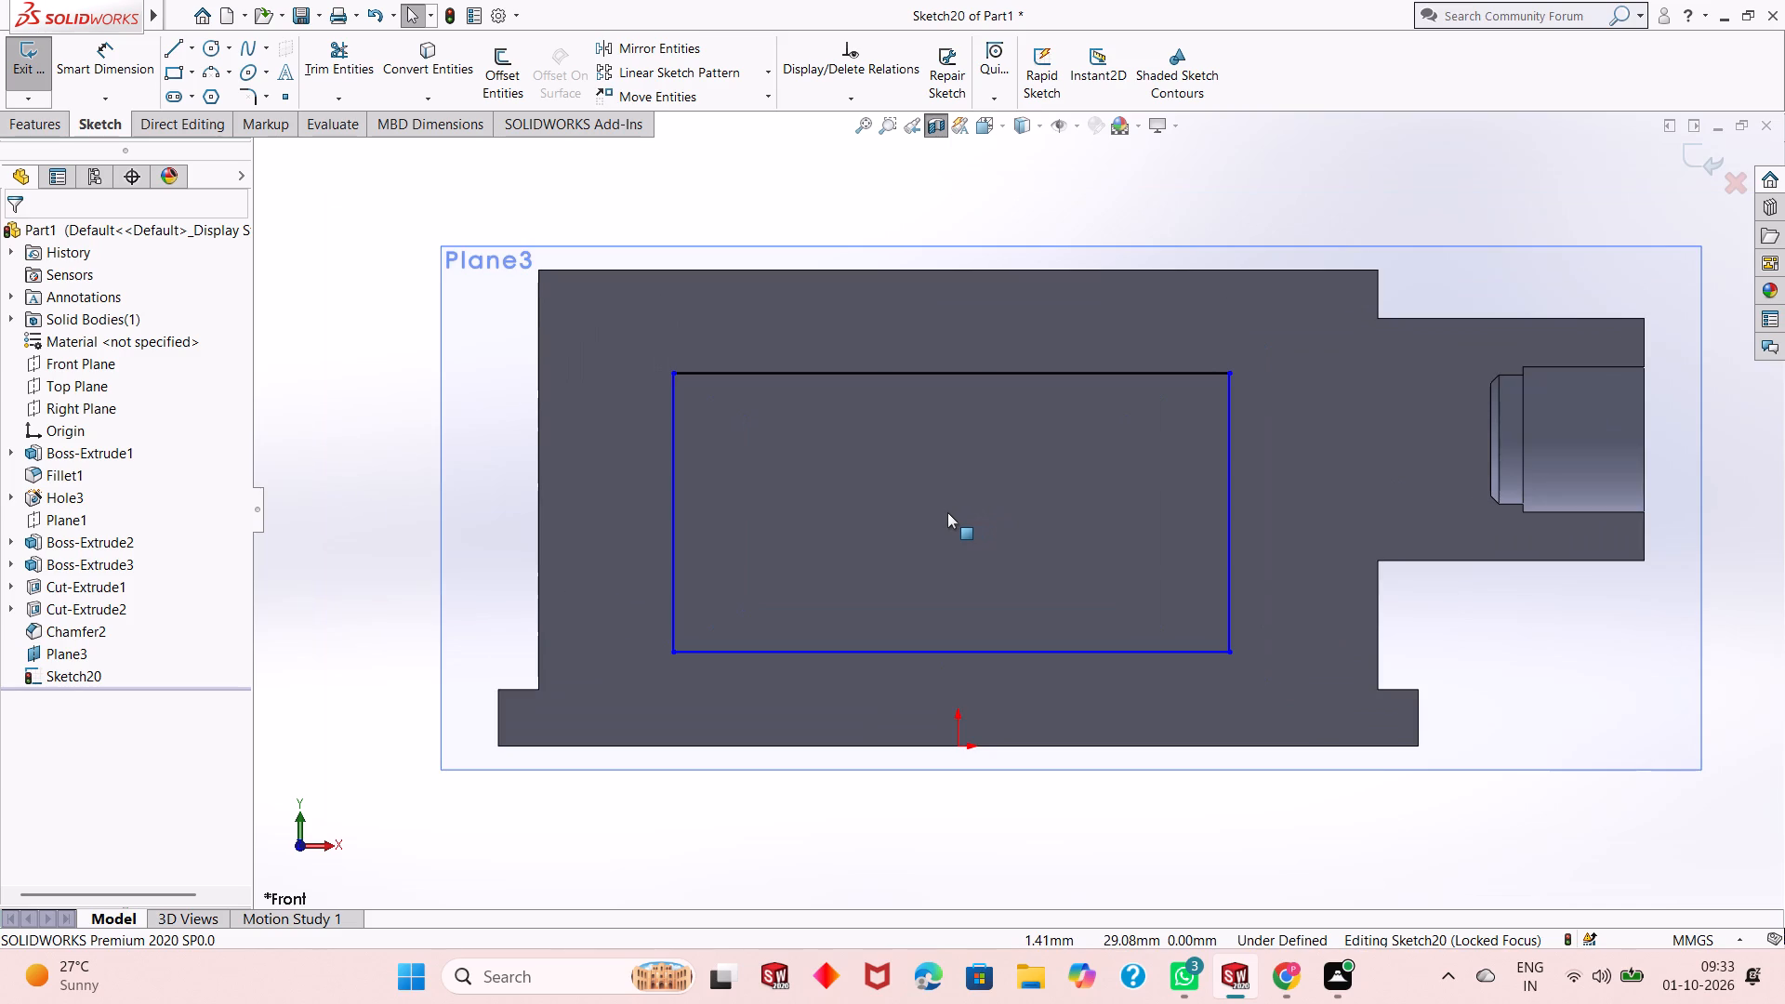
{"action": "scroll", "coordinate": [947, 512], "scroll_direction": "down", "scroll_amount": 1}
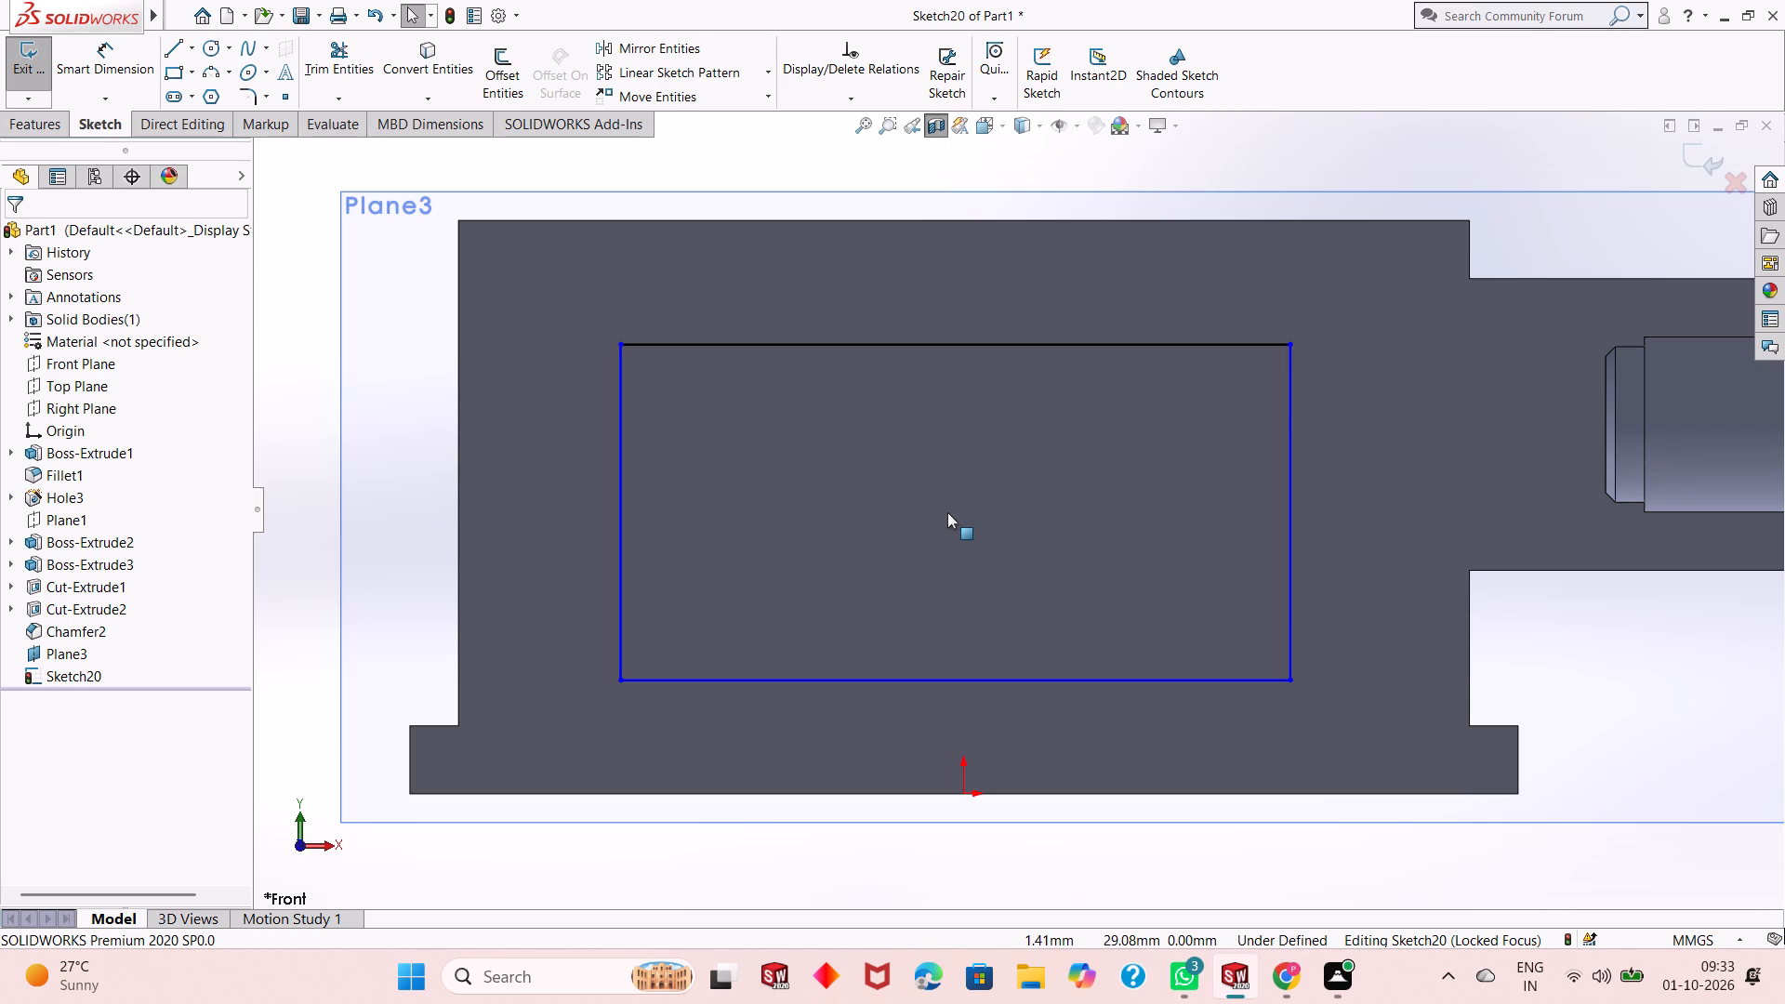
{"action": "middle_click_drag", "start_coordinate": [947, 512], "coordinate": [921, 522]}
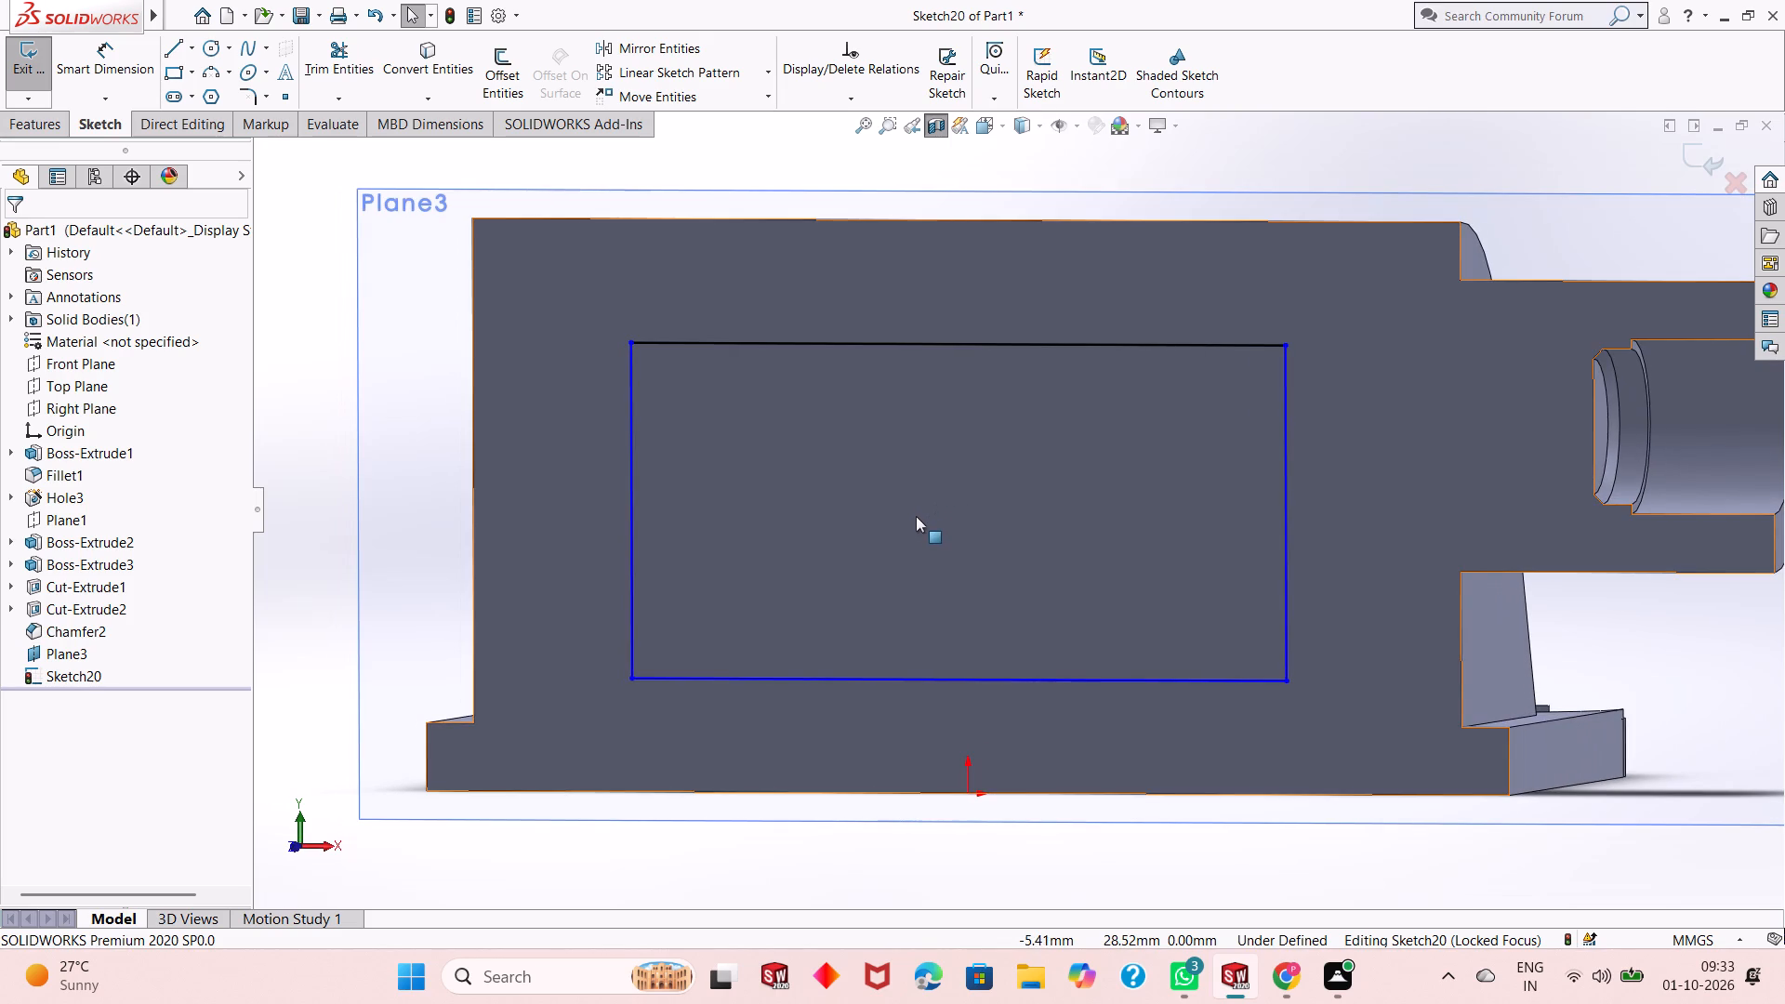
{"action": "key", "text": "ctrl+7"}
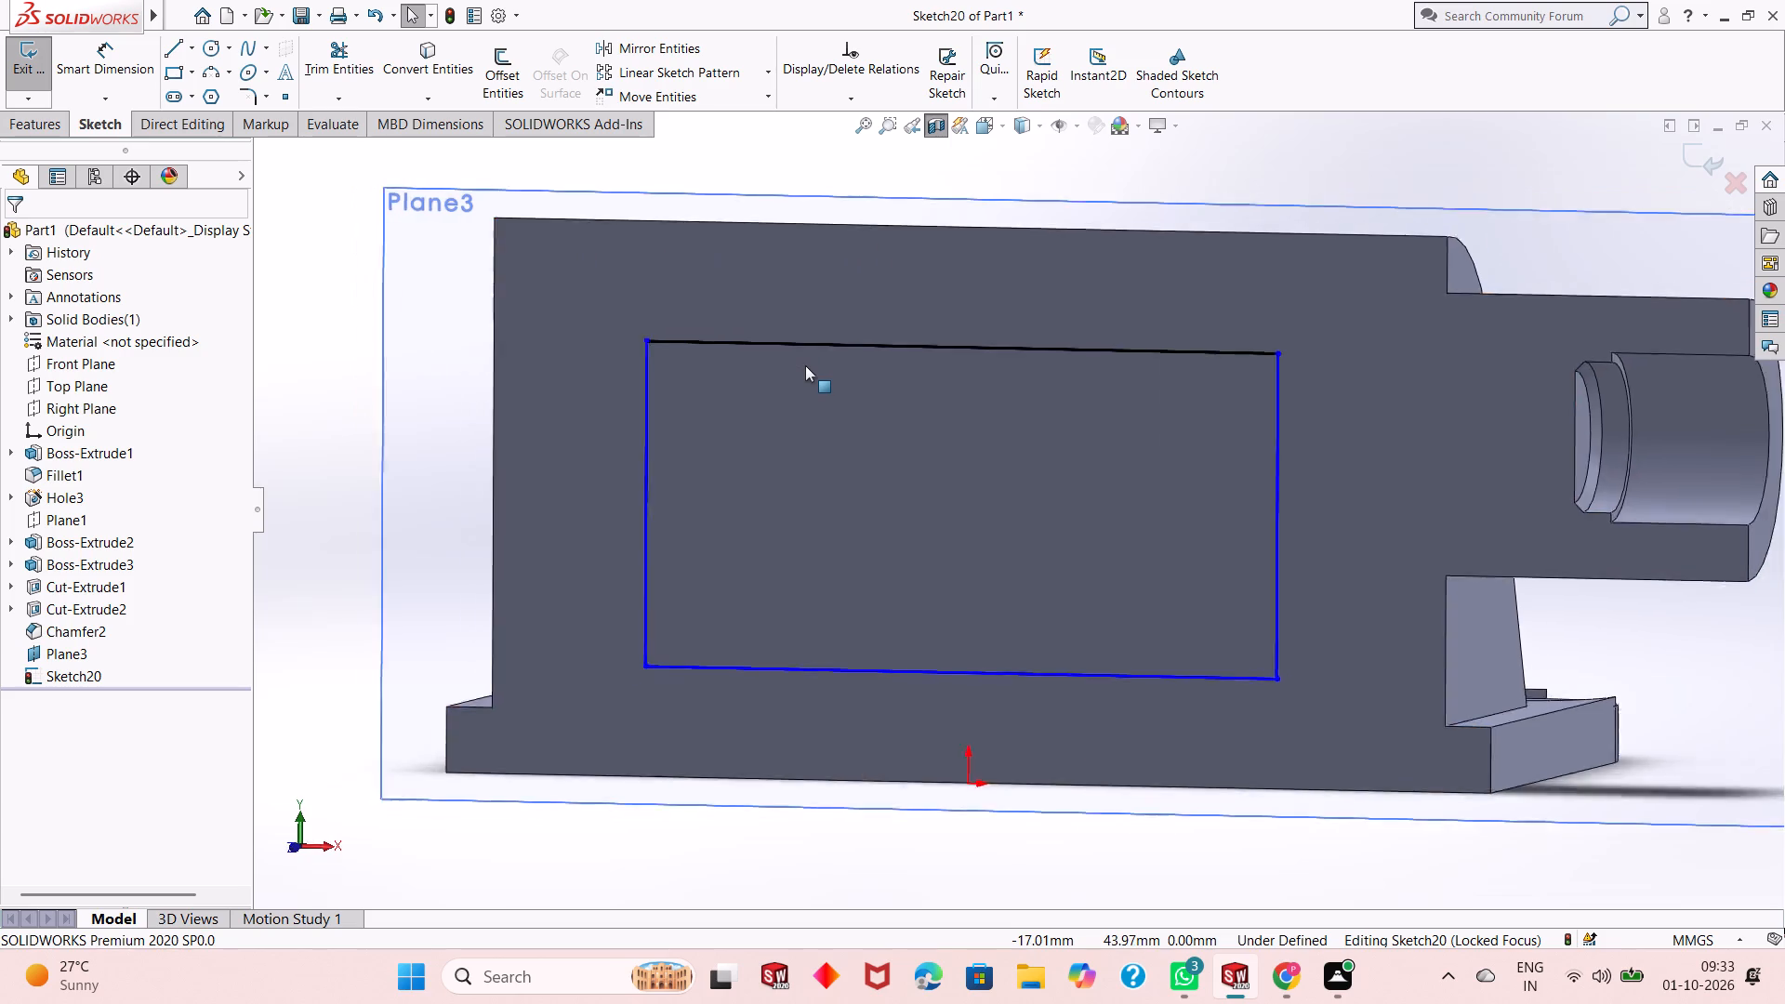
{"action": "key", "text": "ctrl+8"}
{"action": "key", "text": "ctrl+8"}
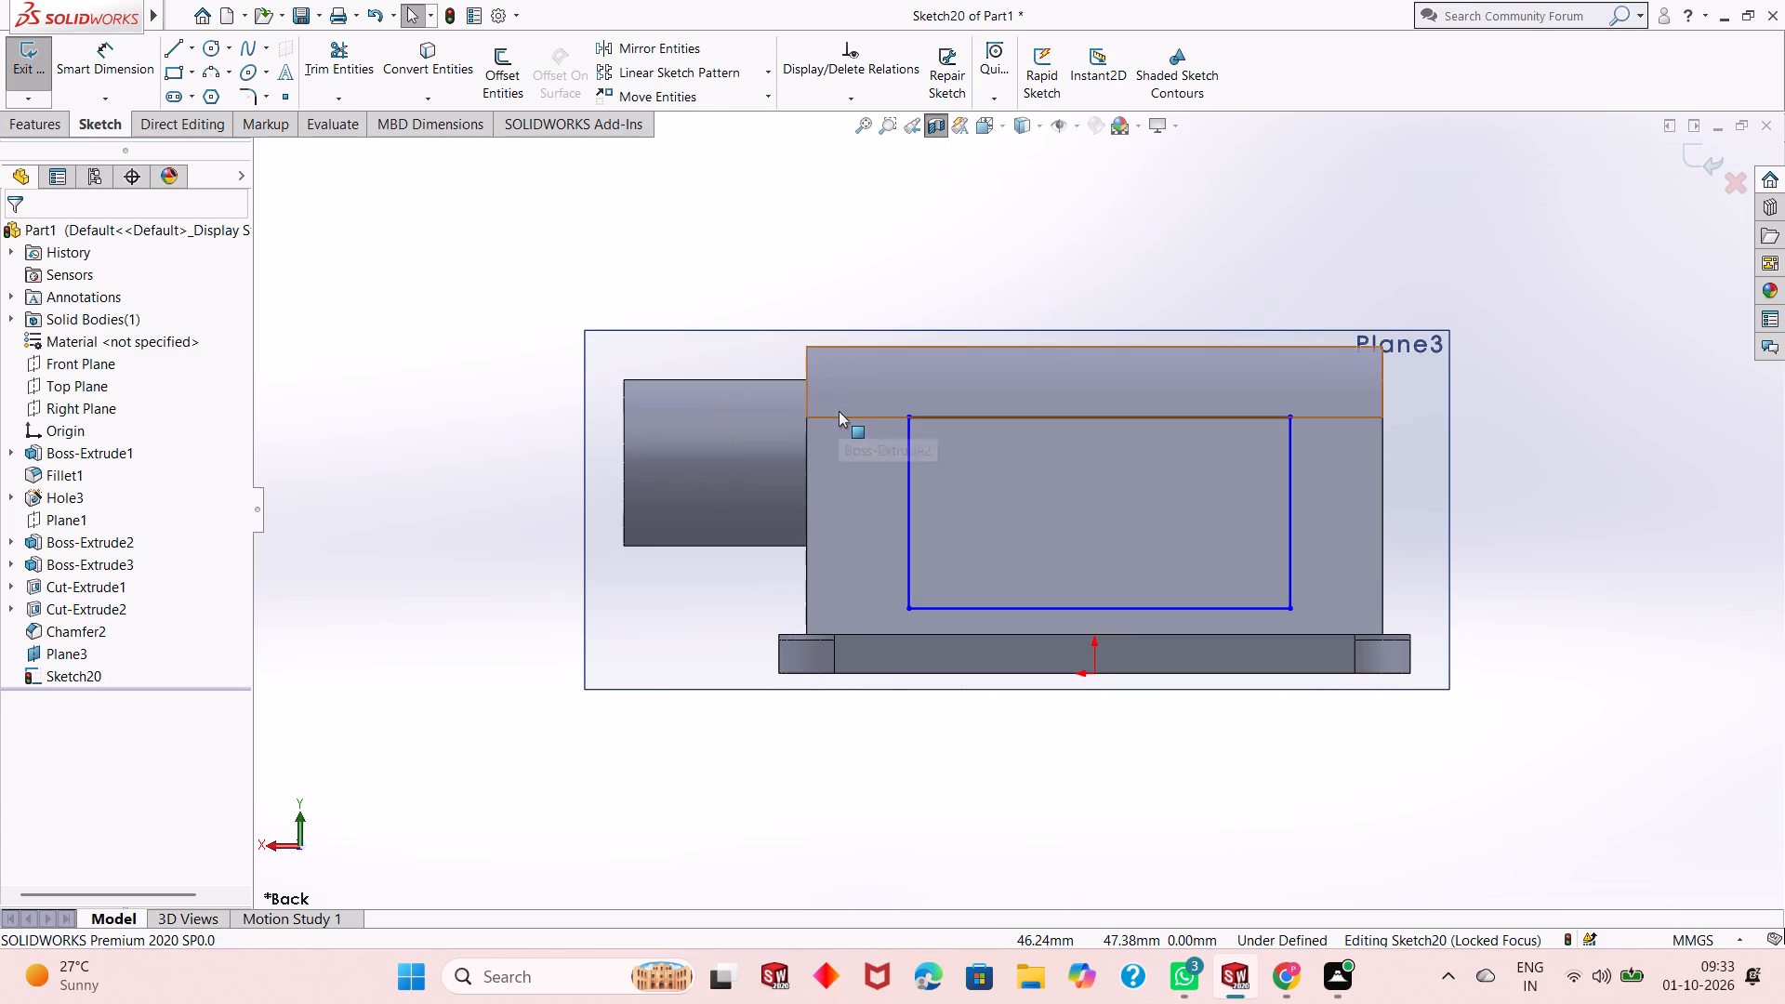
Dimension the rectangle's upper edge in the Plane3 sketch and set its width to 94 mm.
{"action": "key", "text": "ctrl+8"}
{"action": "scroll", "coordinate": [849, 429], "scroll_direction": "up", "scroll_amount": 1}
{"action": "scroll", "coordinate": [943, 503], "scroll_direction": "down", "scroll_amount": 1}
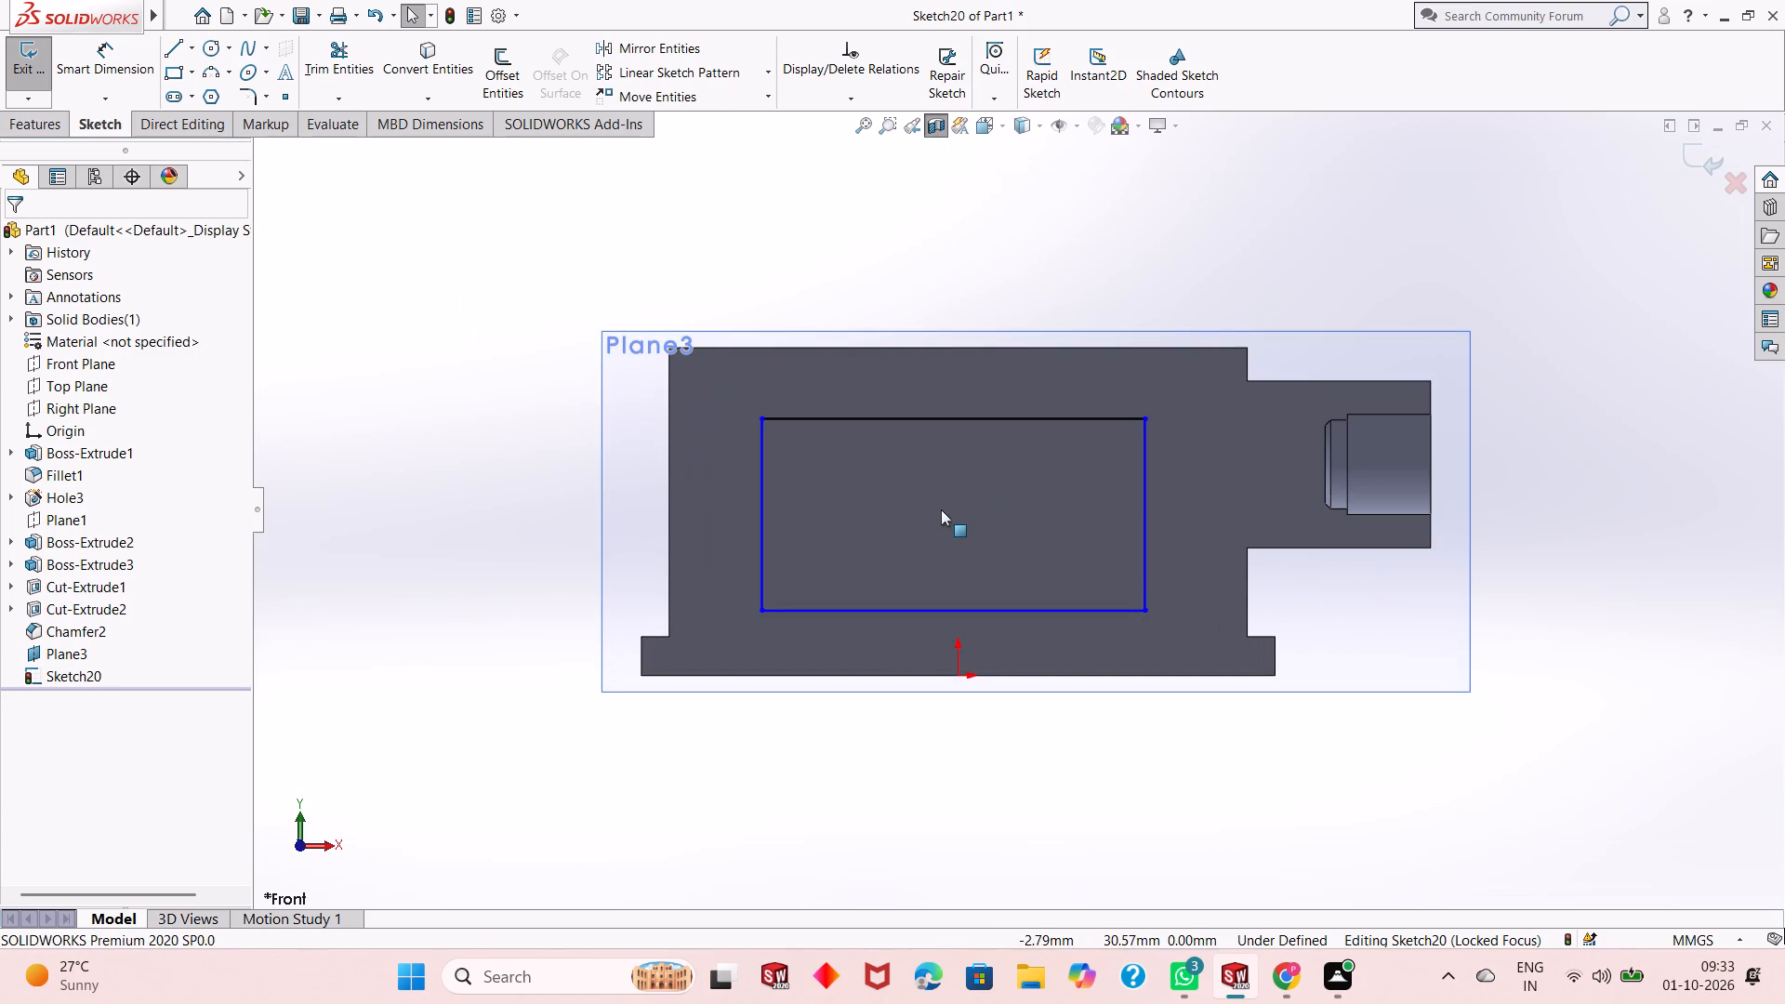
{"action": "left_click", "coordinate": [99, 75]}
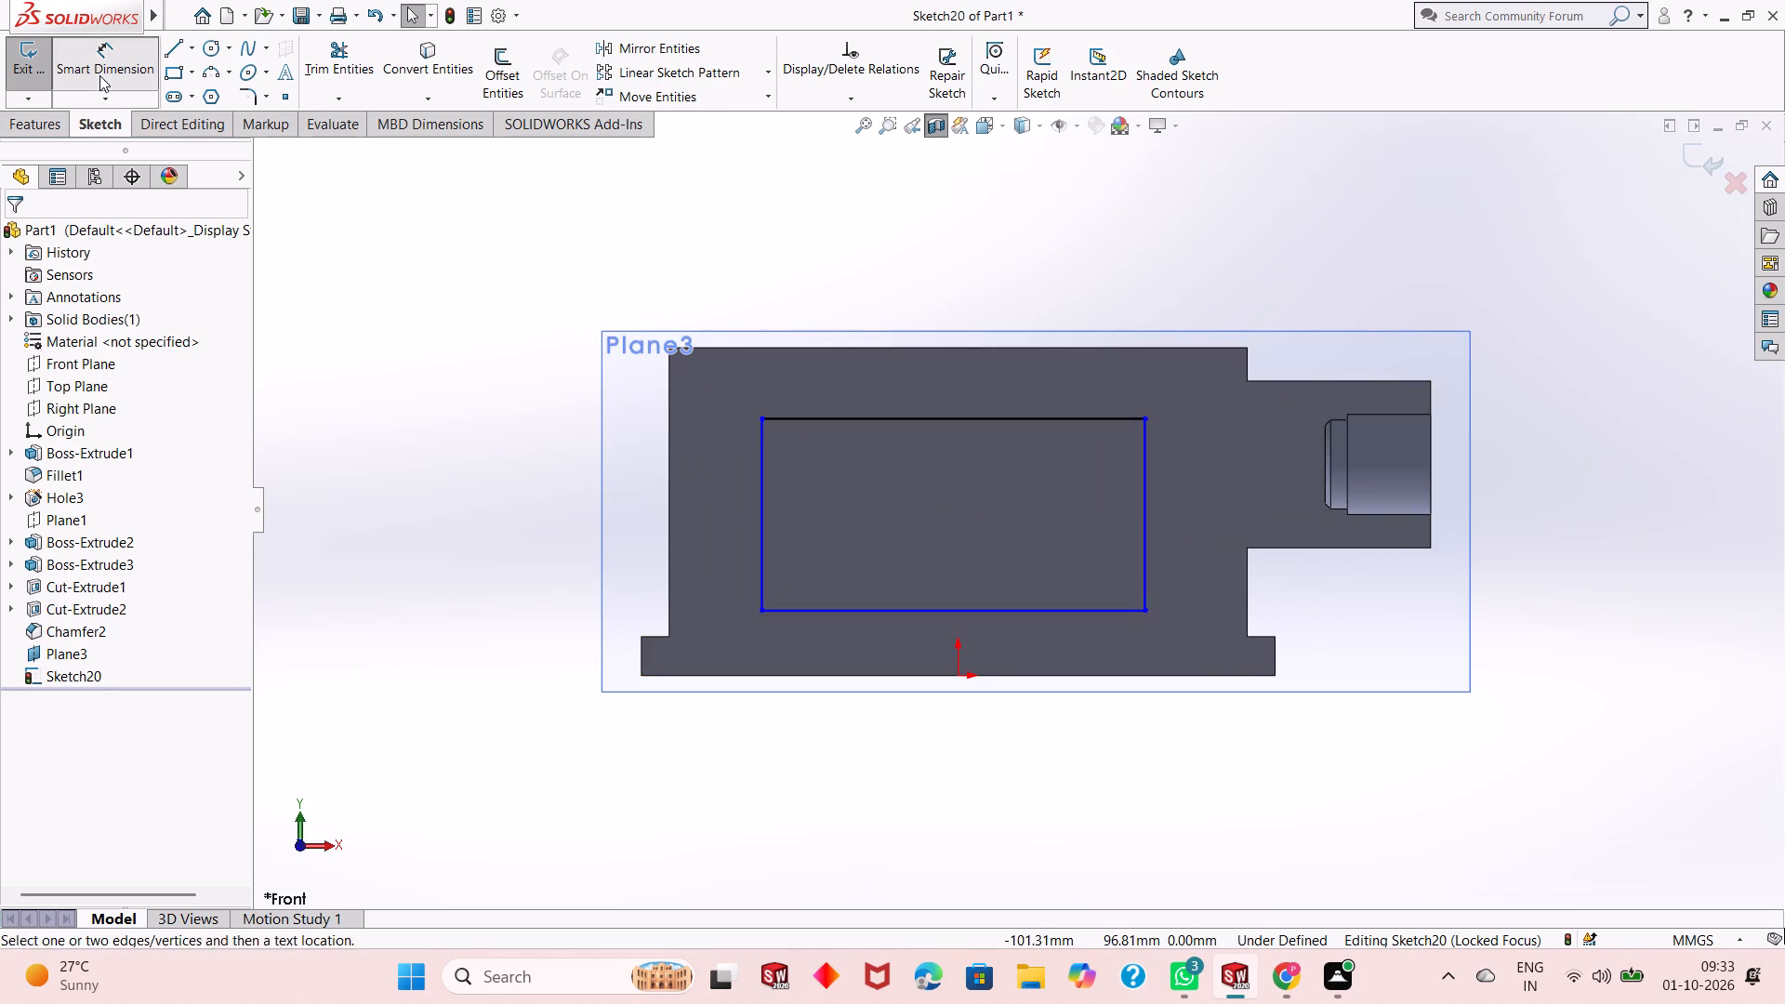
{"action": "left_click", "coordinate": [1016, 420]}
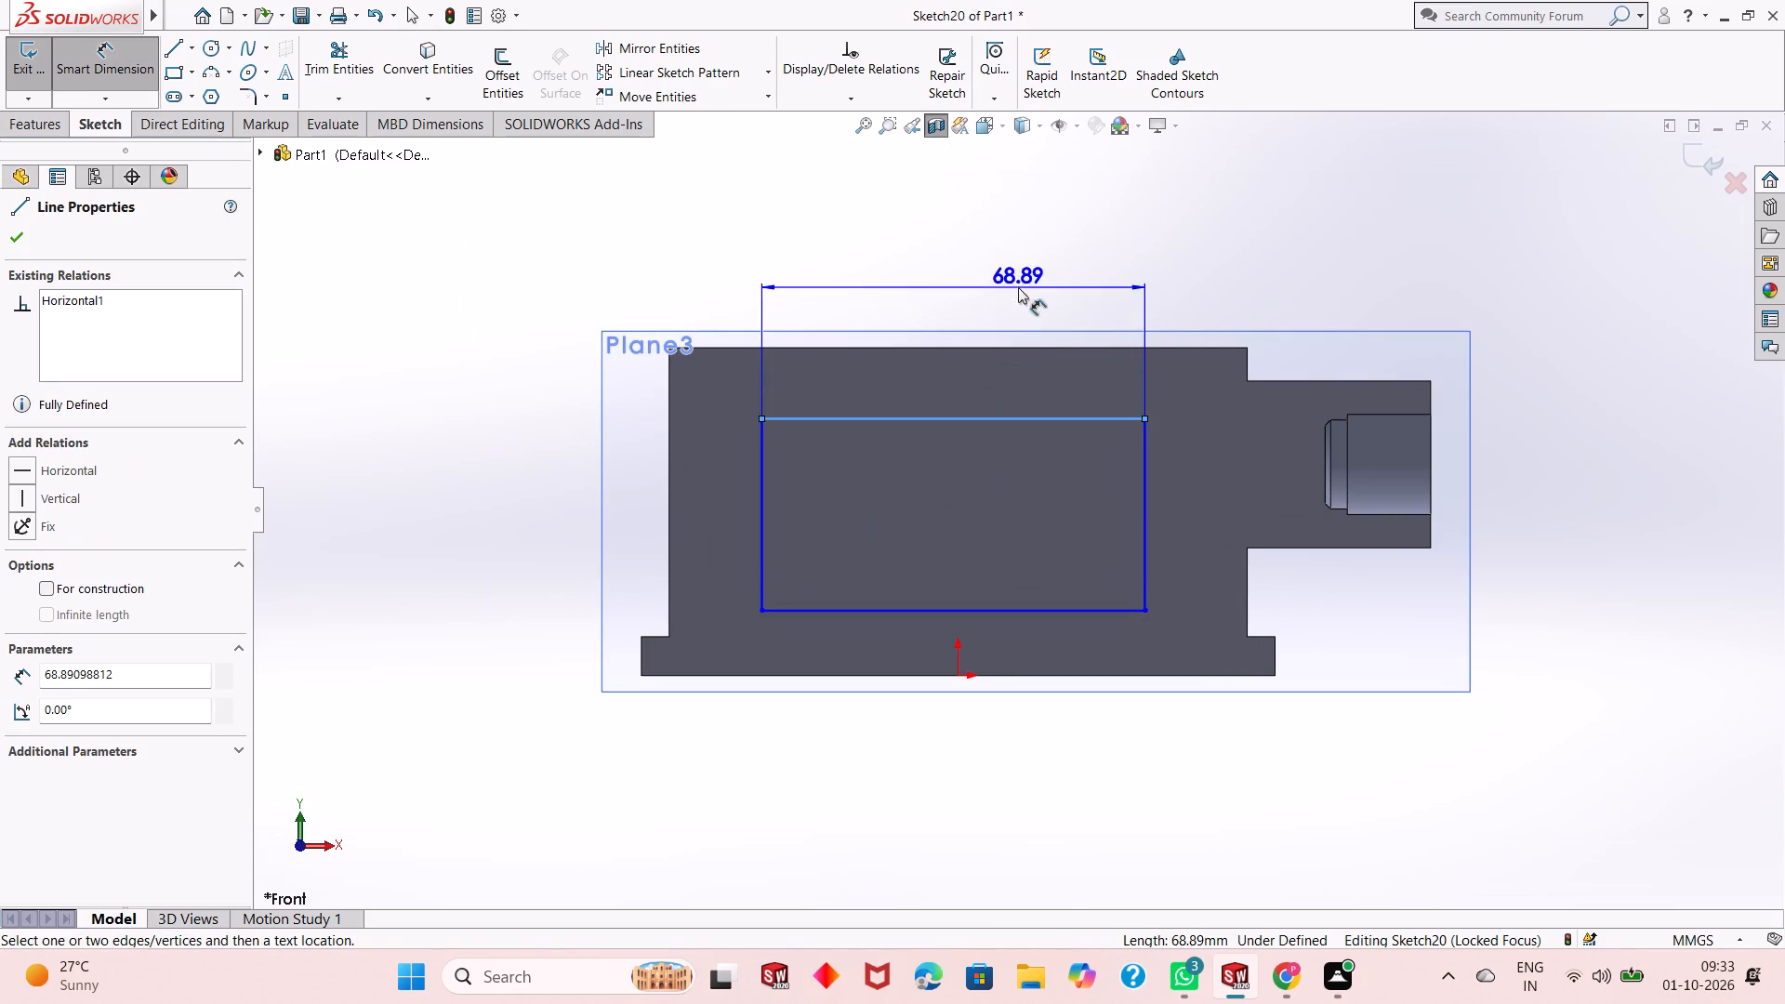
{"action": "left_click", "coordinate": [1015, 277]}
{"action": "type", "text": "94"}
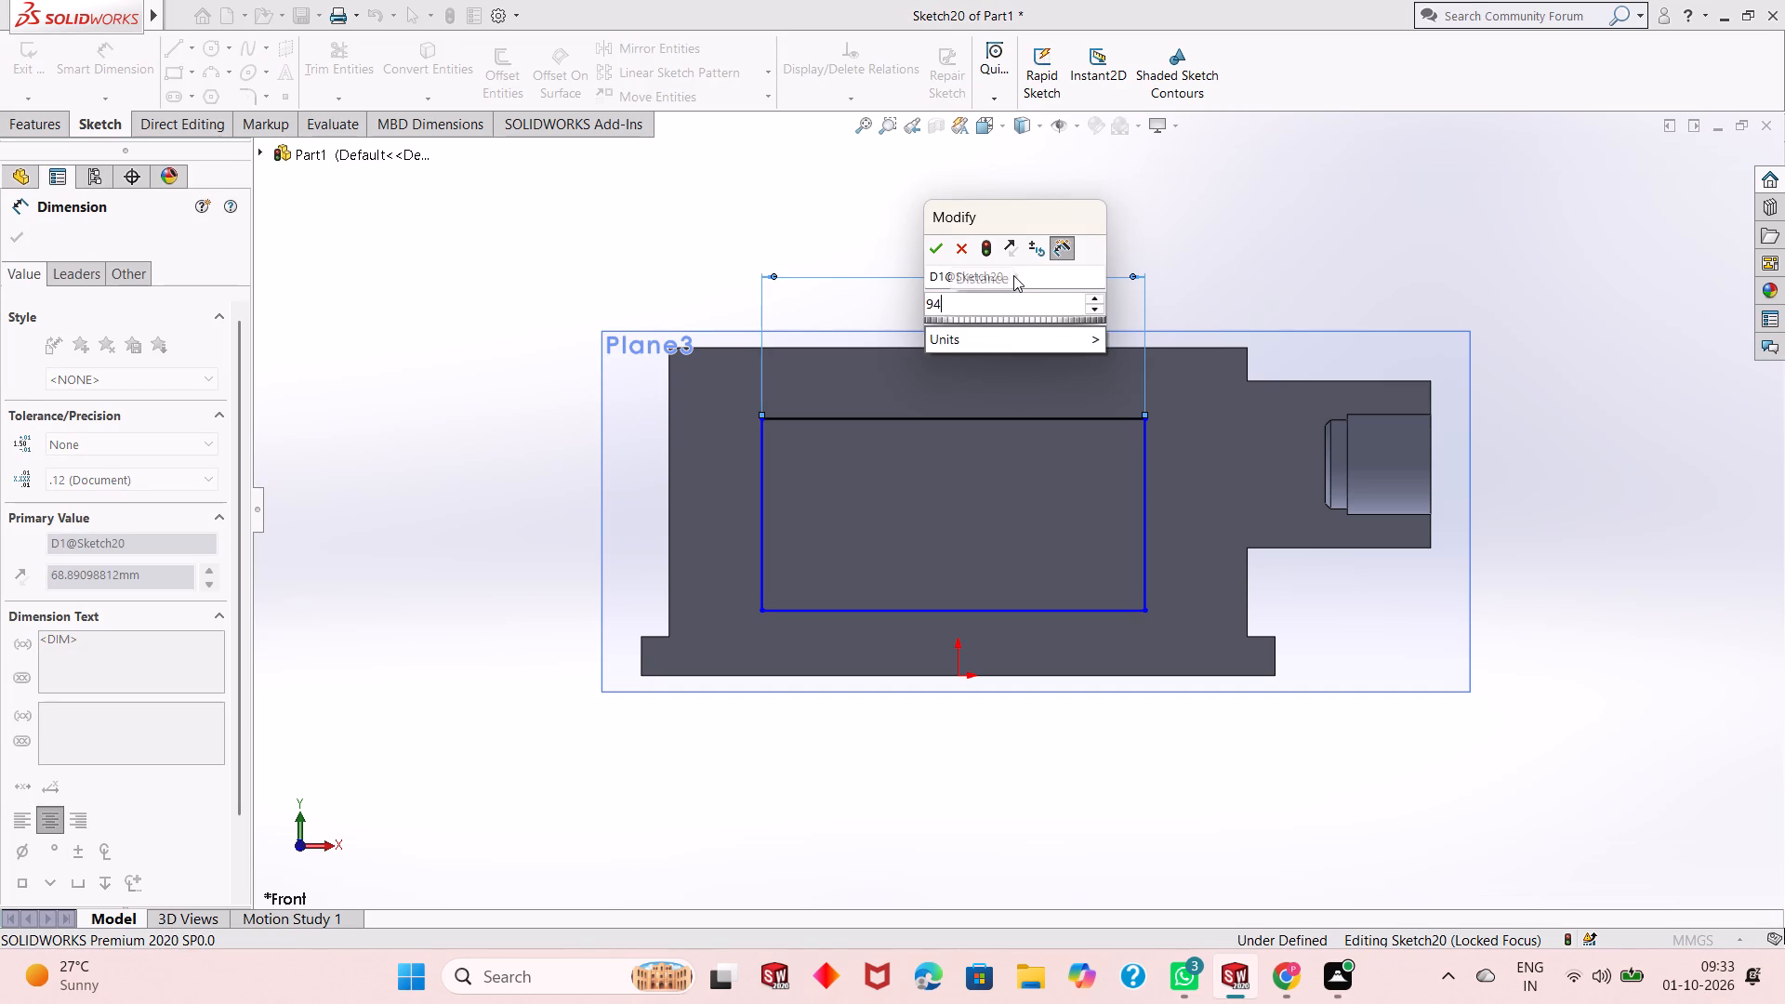
{"action": "key", "text": "Return"}
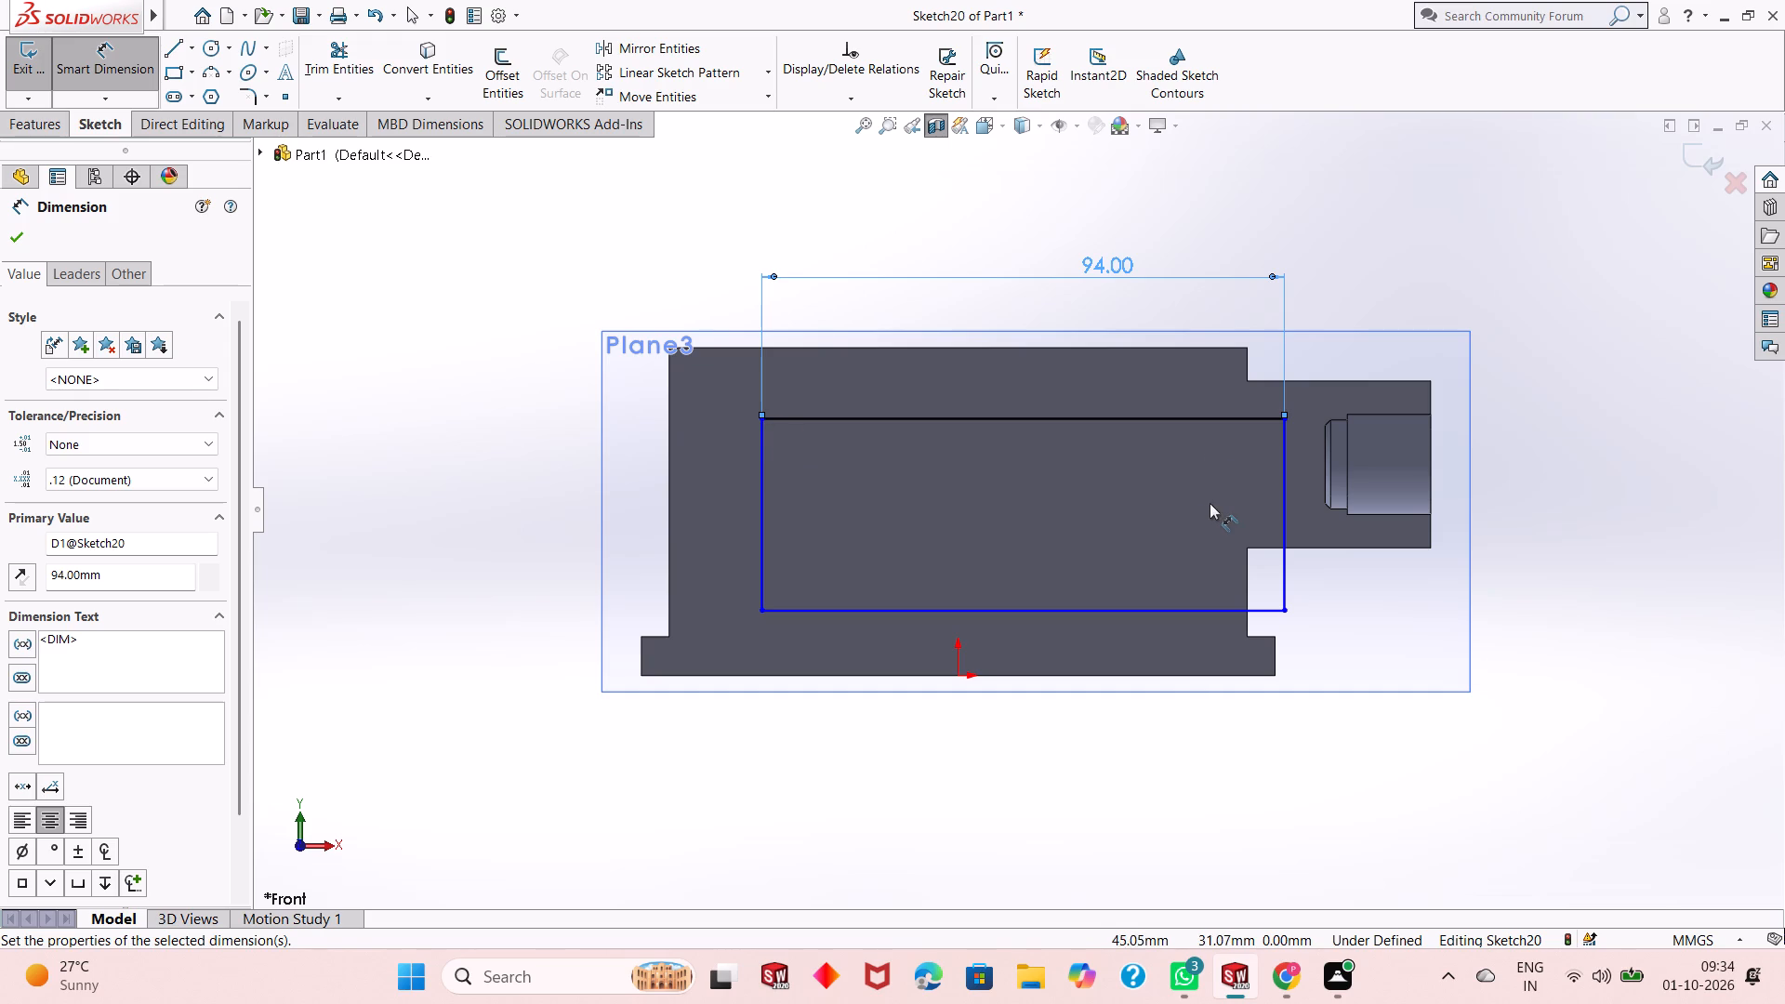
Dimension the rectangle's upper corner 5 mm from the support's end edge on the side opposite the boss.
{"action": "left_click", "coordinate": [760, 421]}
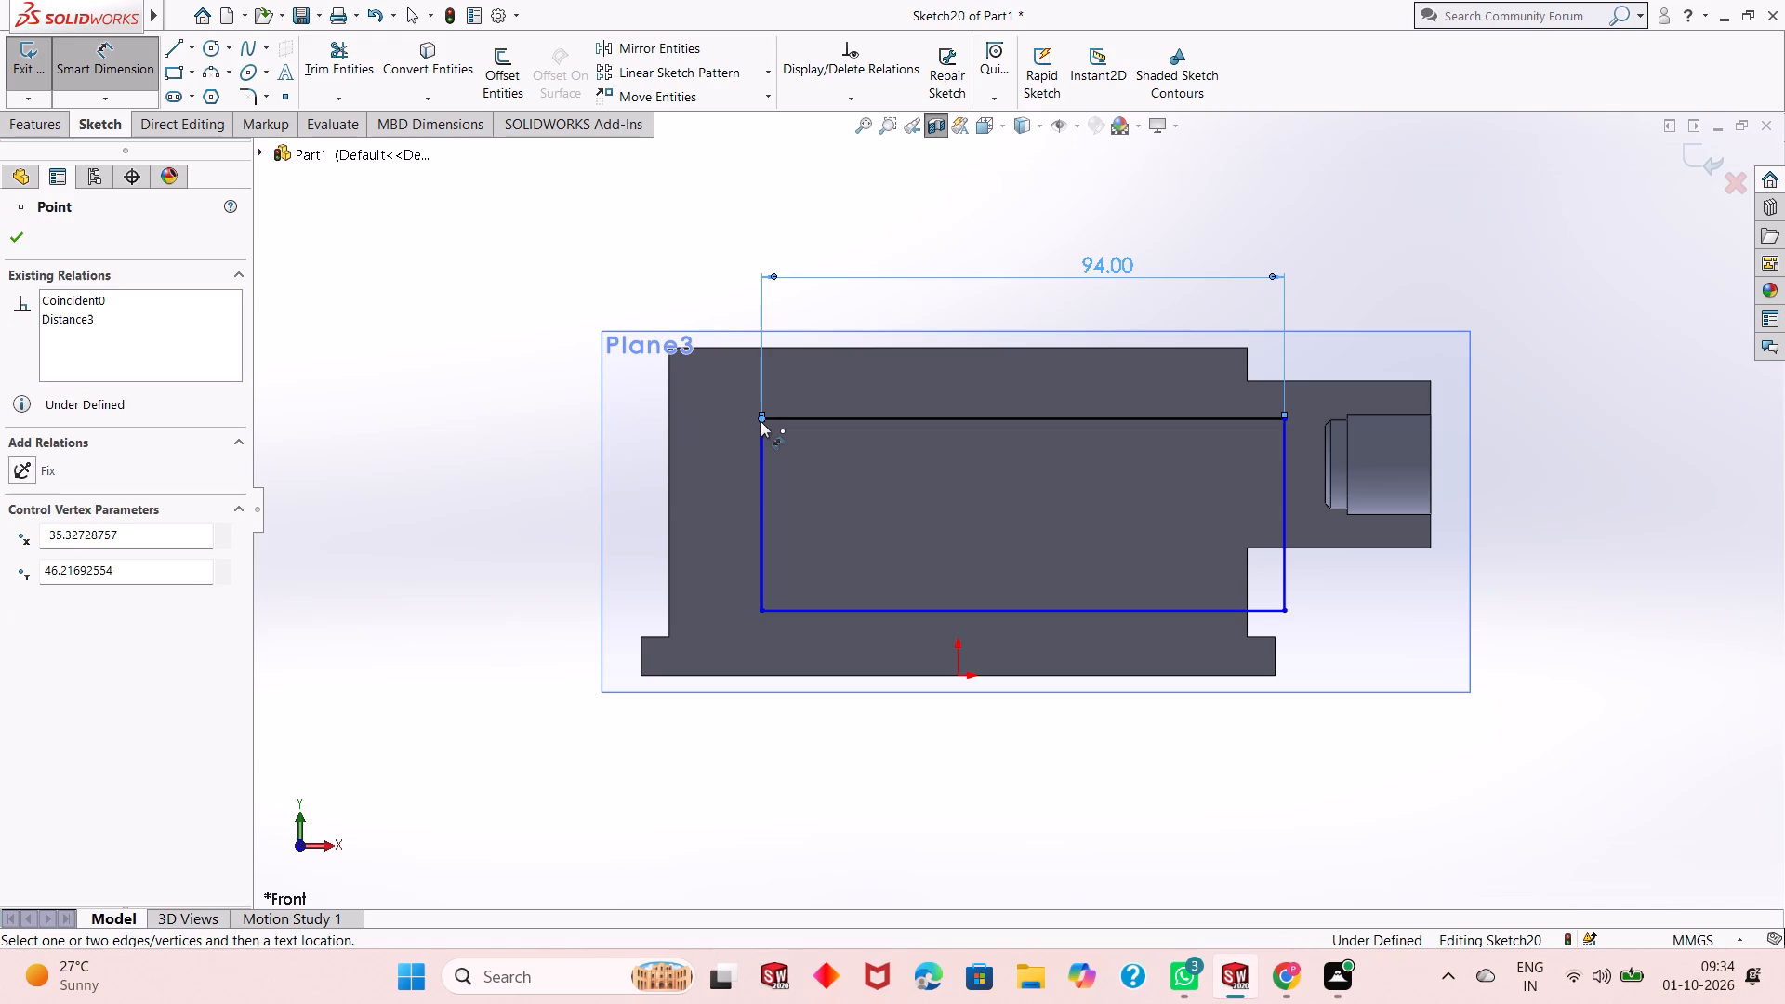
{"action": "left_click", "coordinate": [665, 365]}
{"action": "left_click", "coordinate": [669, 365]}
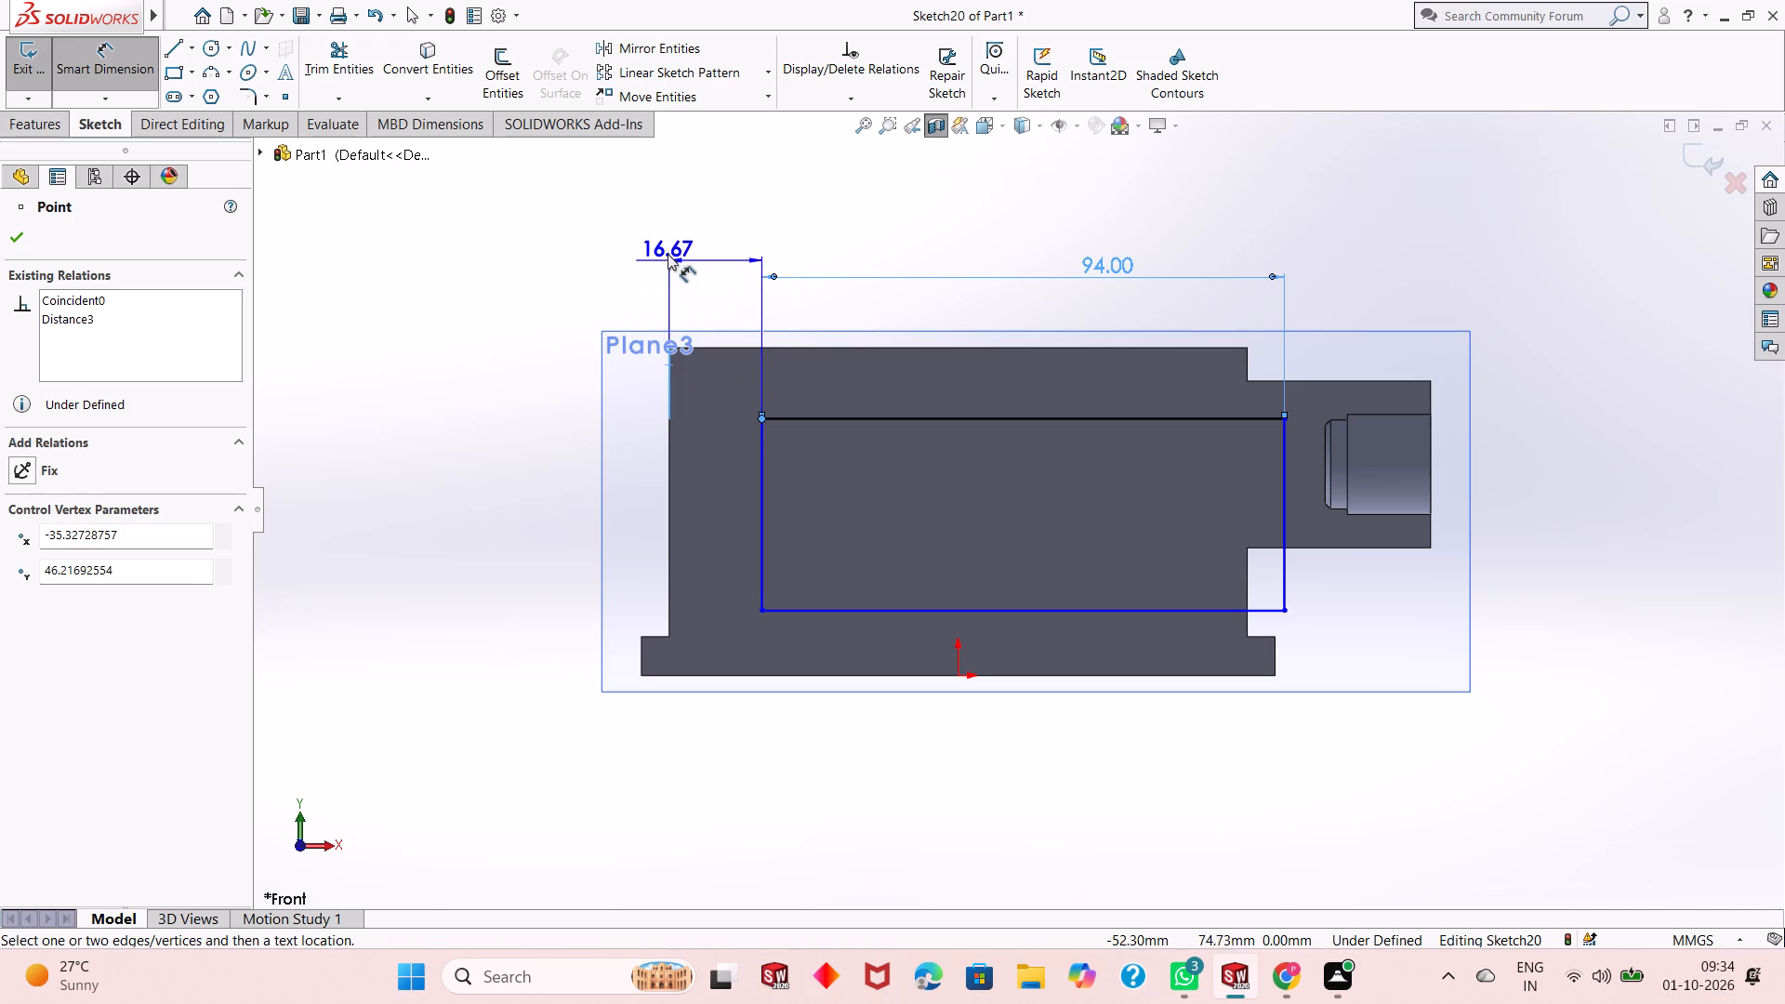
{"action": "left_click", "coordinate": [668, 237]}
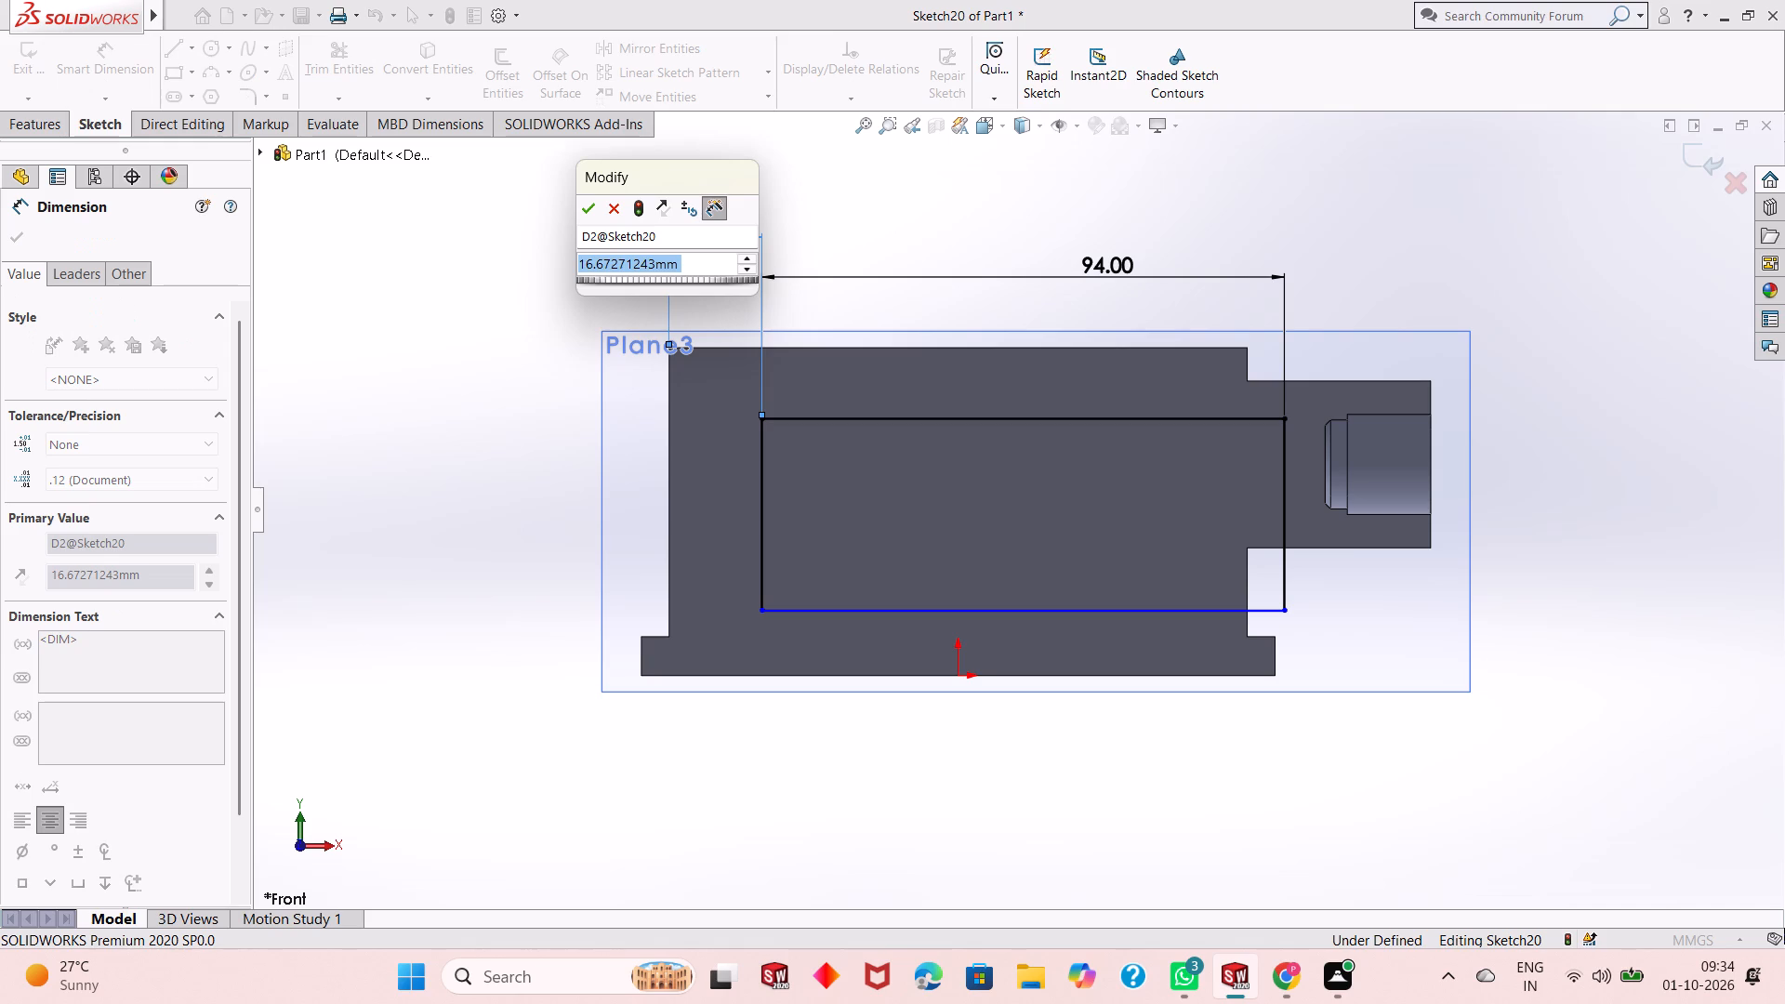
{"action": "key", "text": "5"}
{"action": "key", "text": "Return"}
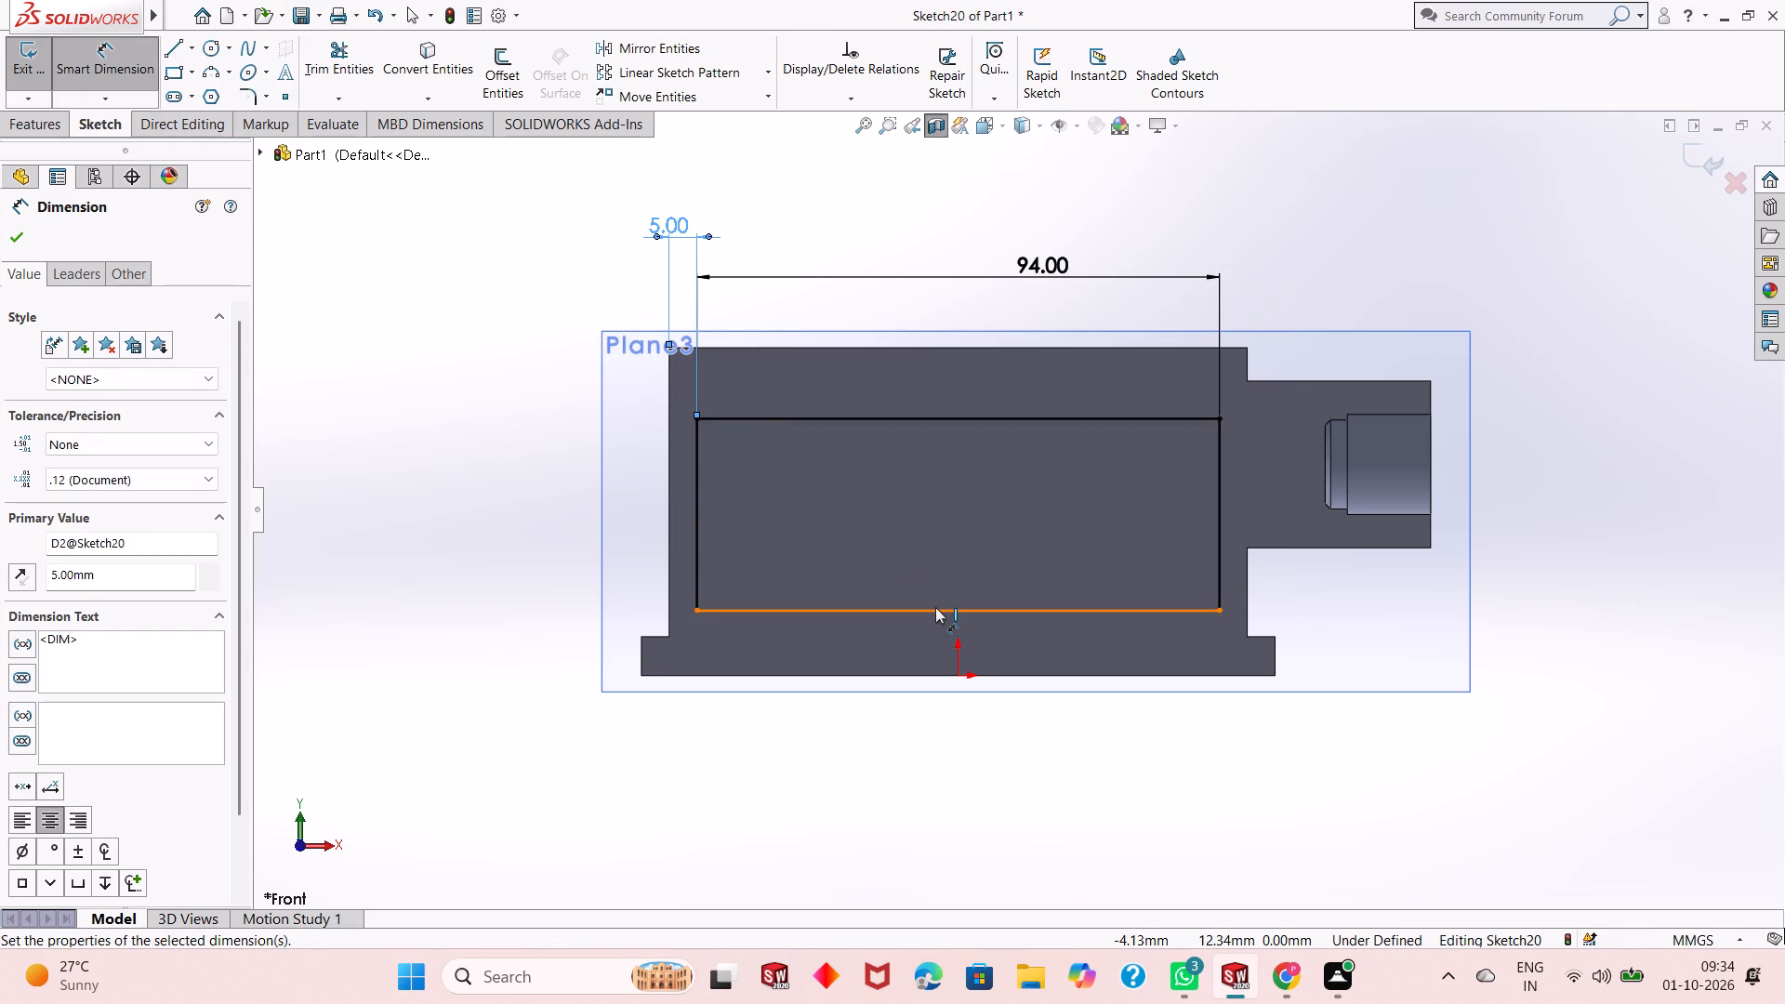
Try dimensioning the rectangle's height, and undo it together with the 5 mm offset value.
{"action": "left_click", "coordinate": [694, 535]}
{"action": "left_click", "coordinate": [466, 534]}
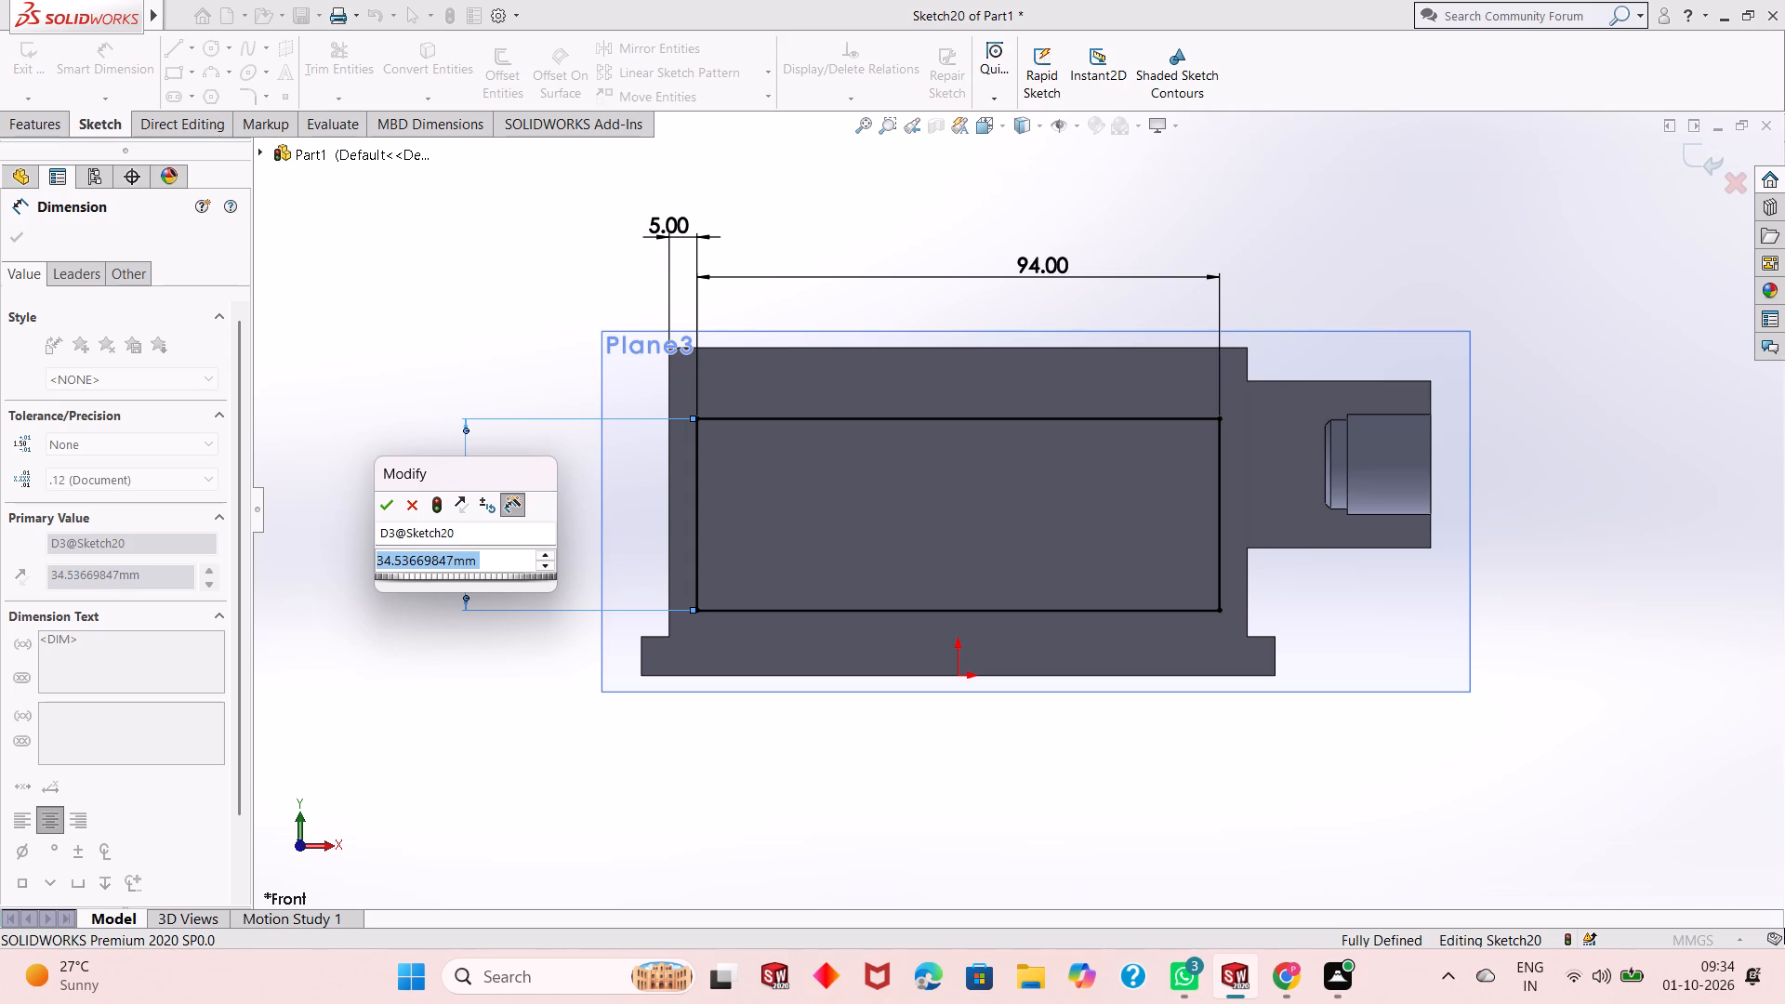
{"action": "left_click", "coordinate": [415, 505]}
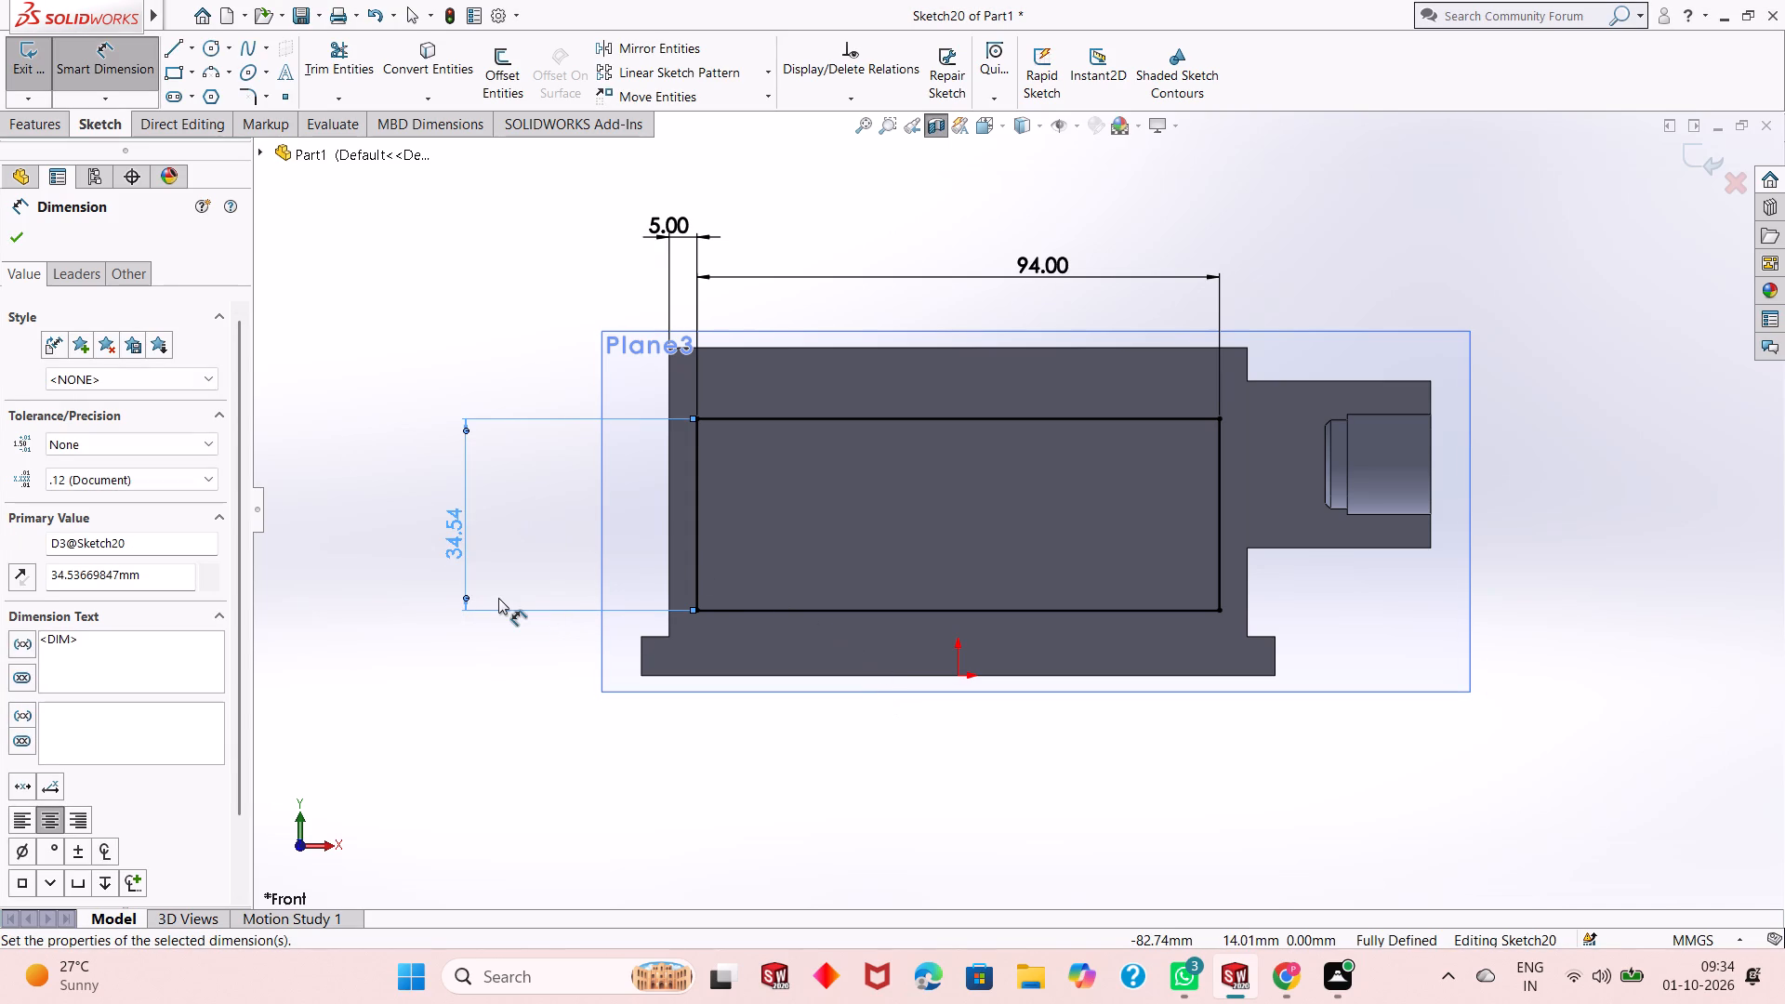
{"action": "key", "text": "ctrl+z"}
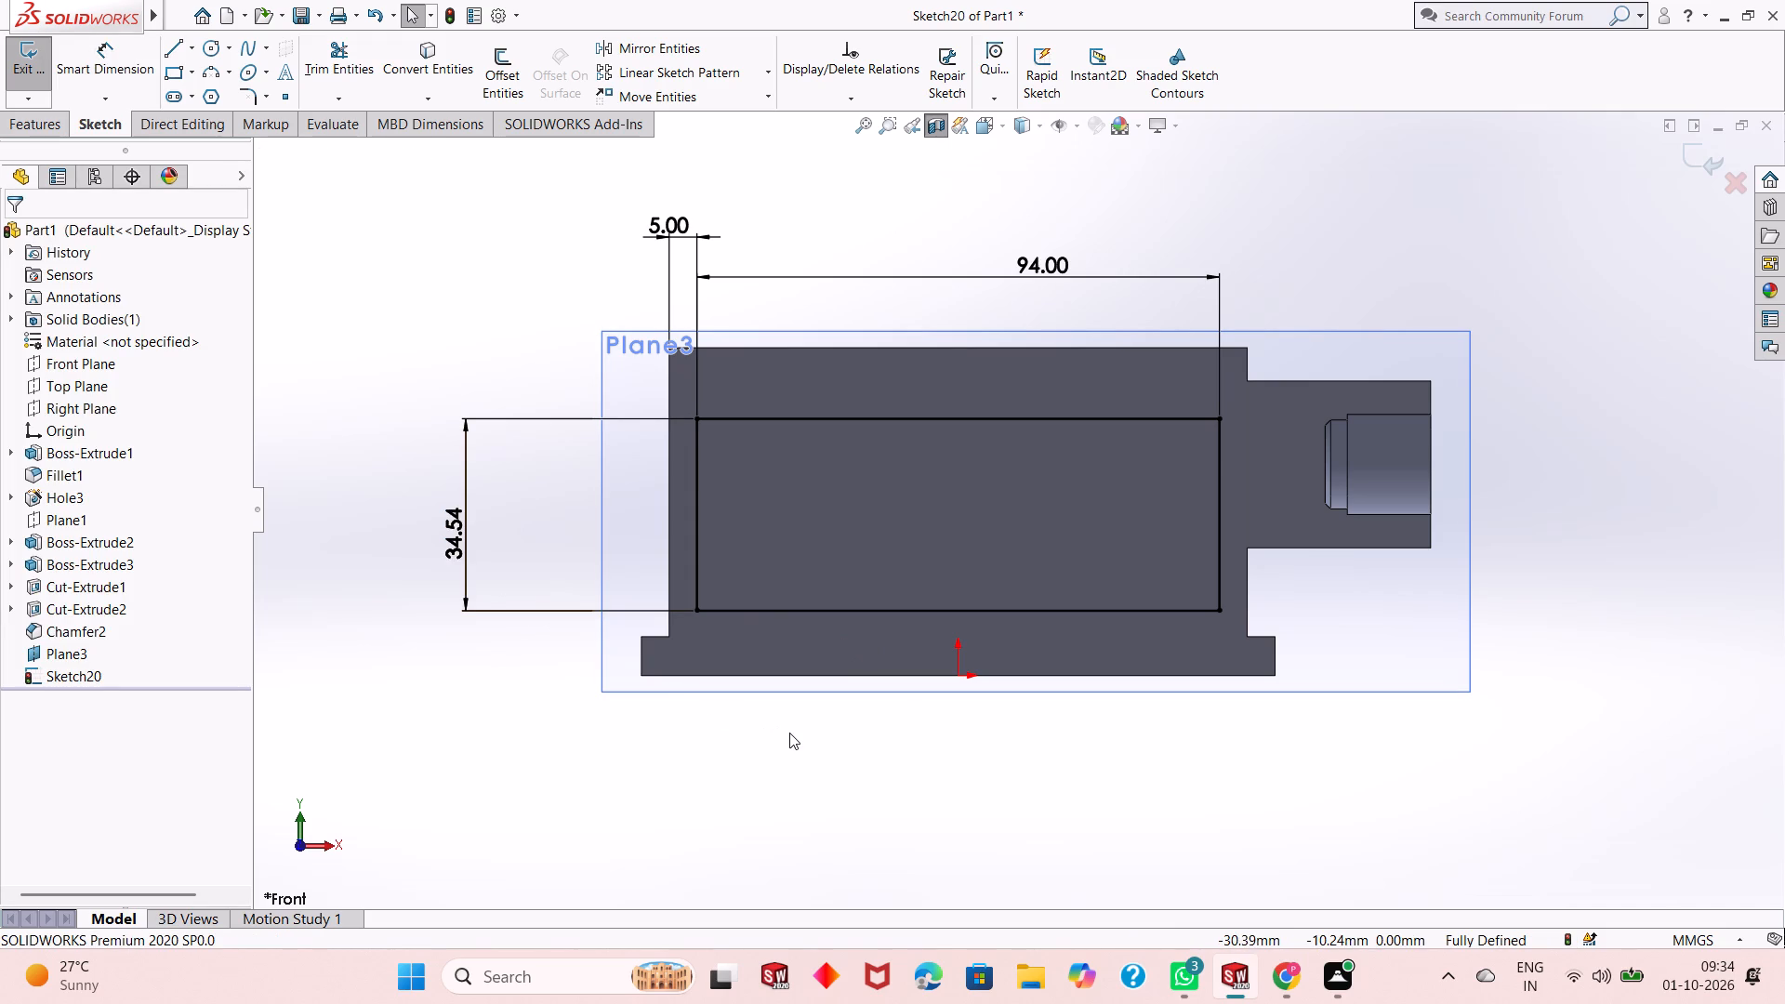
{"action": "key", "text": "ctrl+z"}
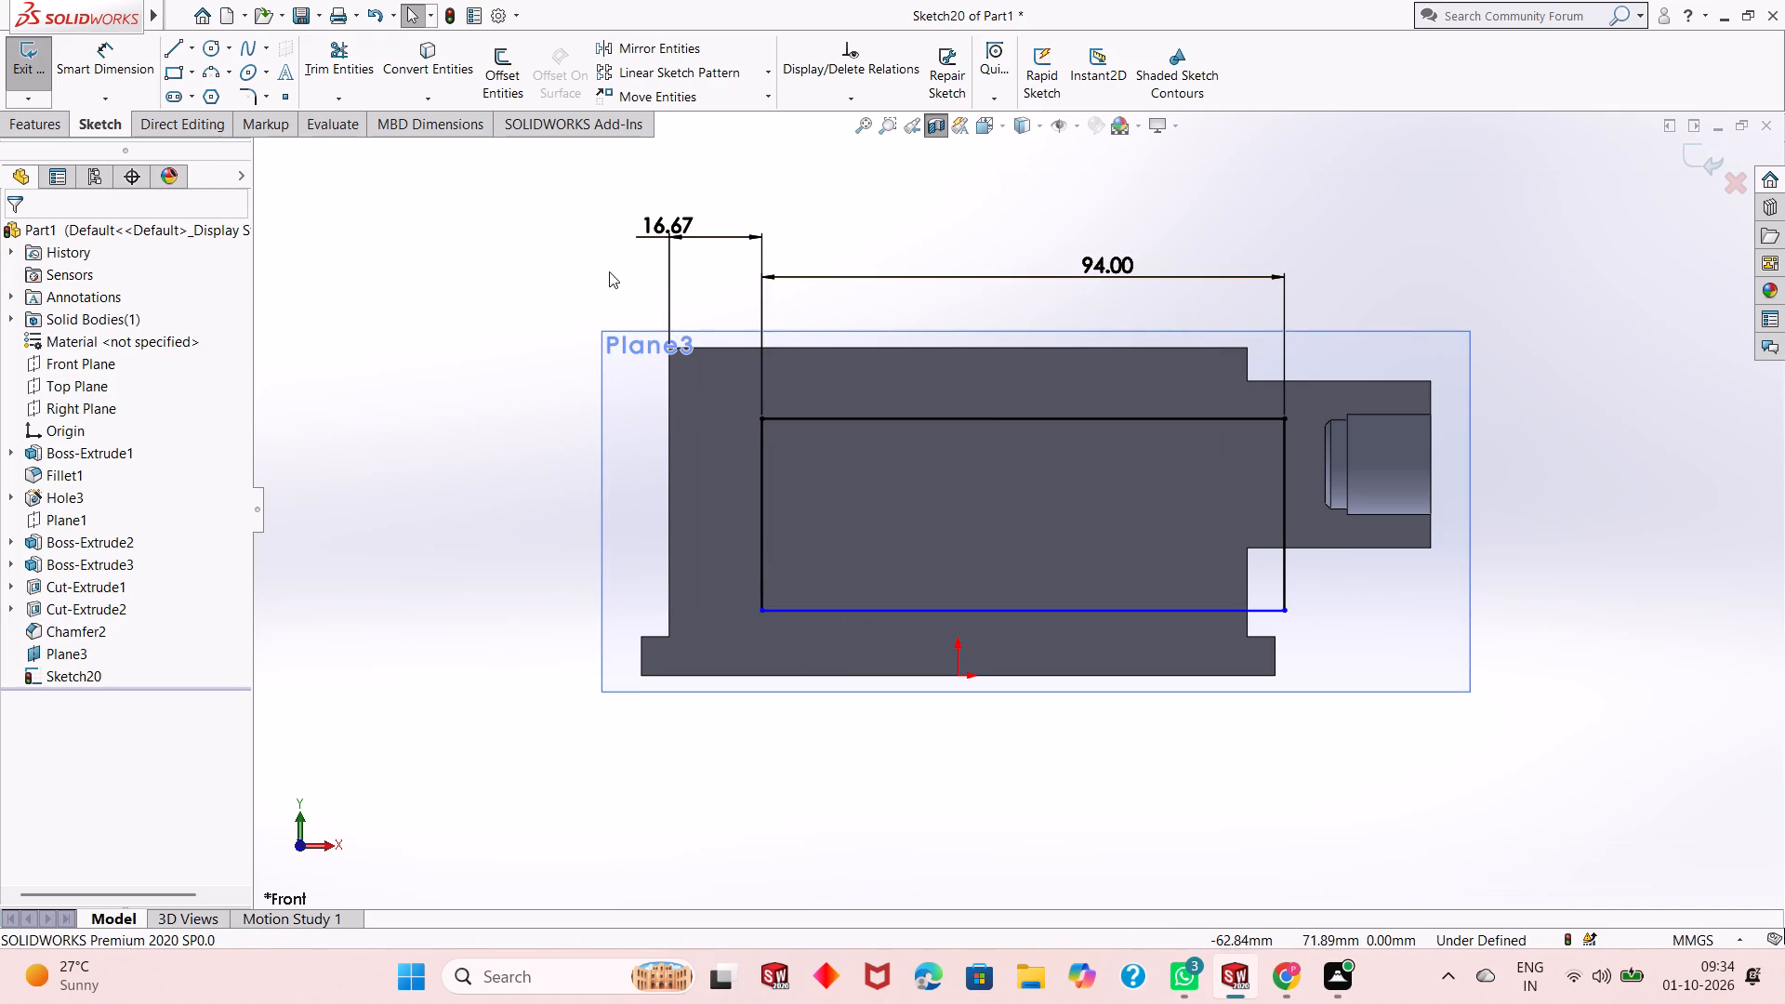
Set the rectangle's offset from the support's end edge to 5 mm.
{"action": "double_click", "coordinate": [657, 242]}
{"action": "key", "text": "5"}
{"action": "key", "text": "Return"}
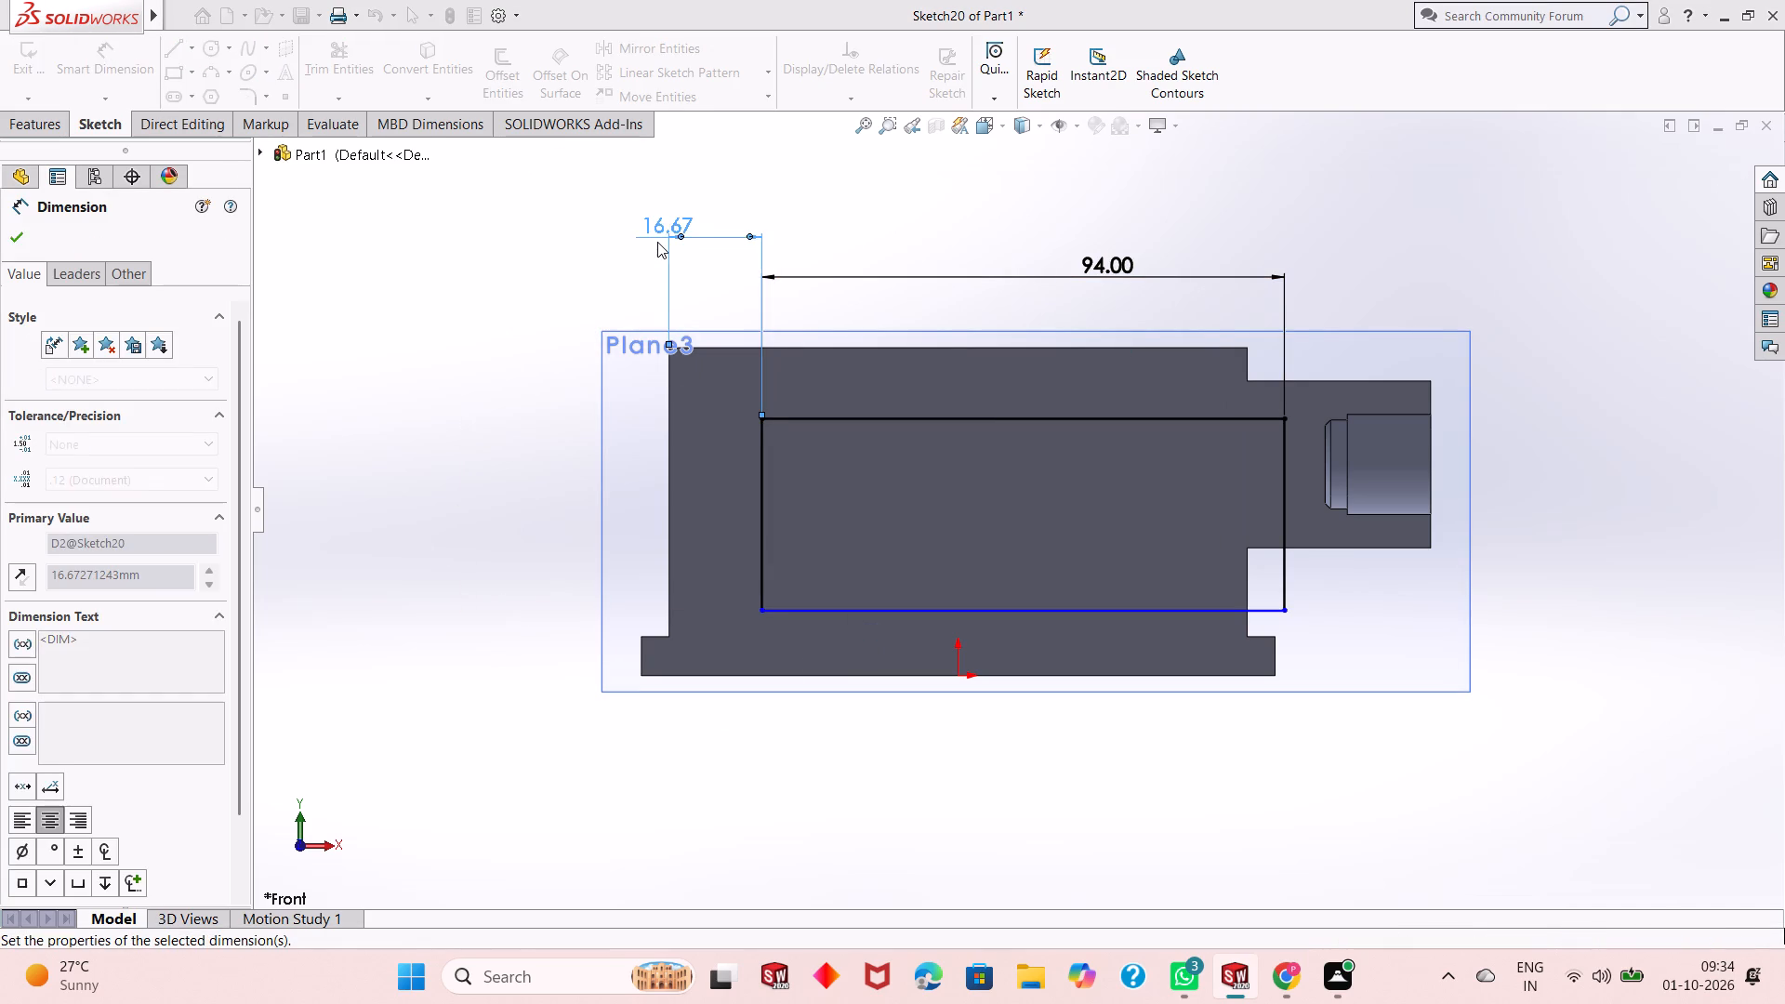
{"action": "key", "text": "Escape"}
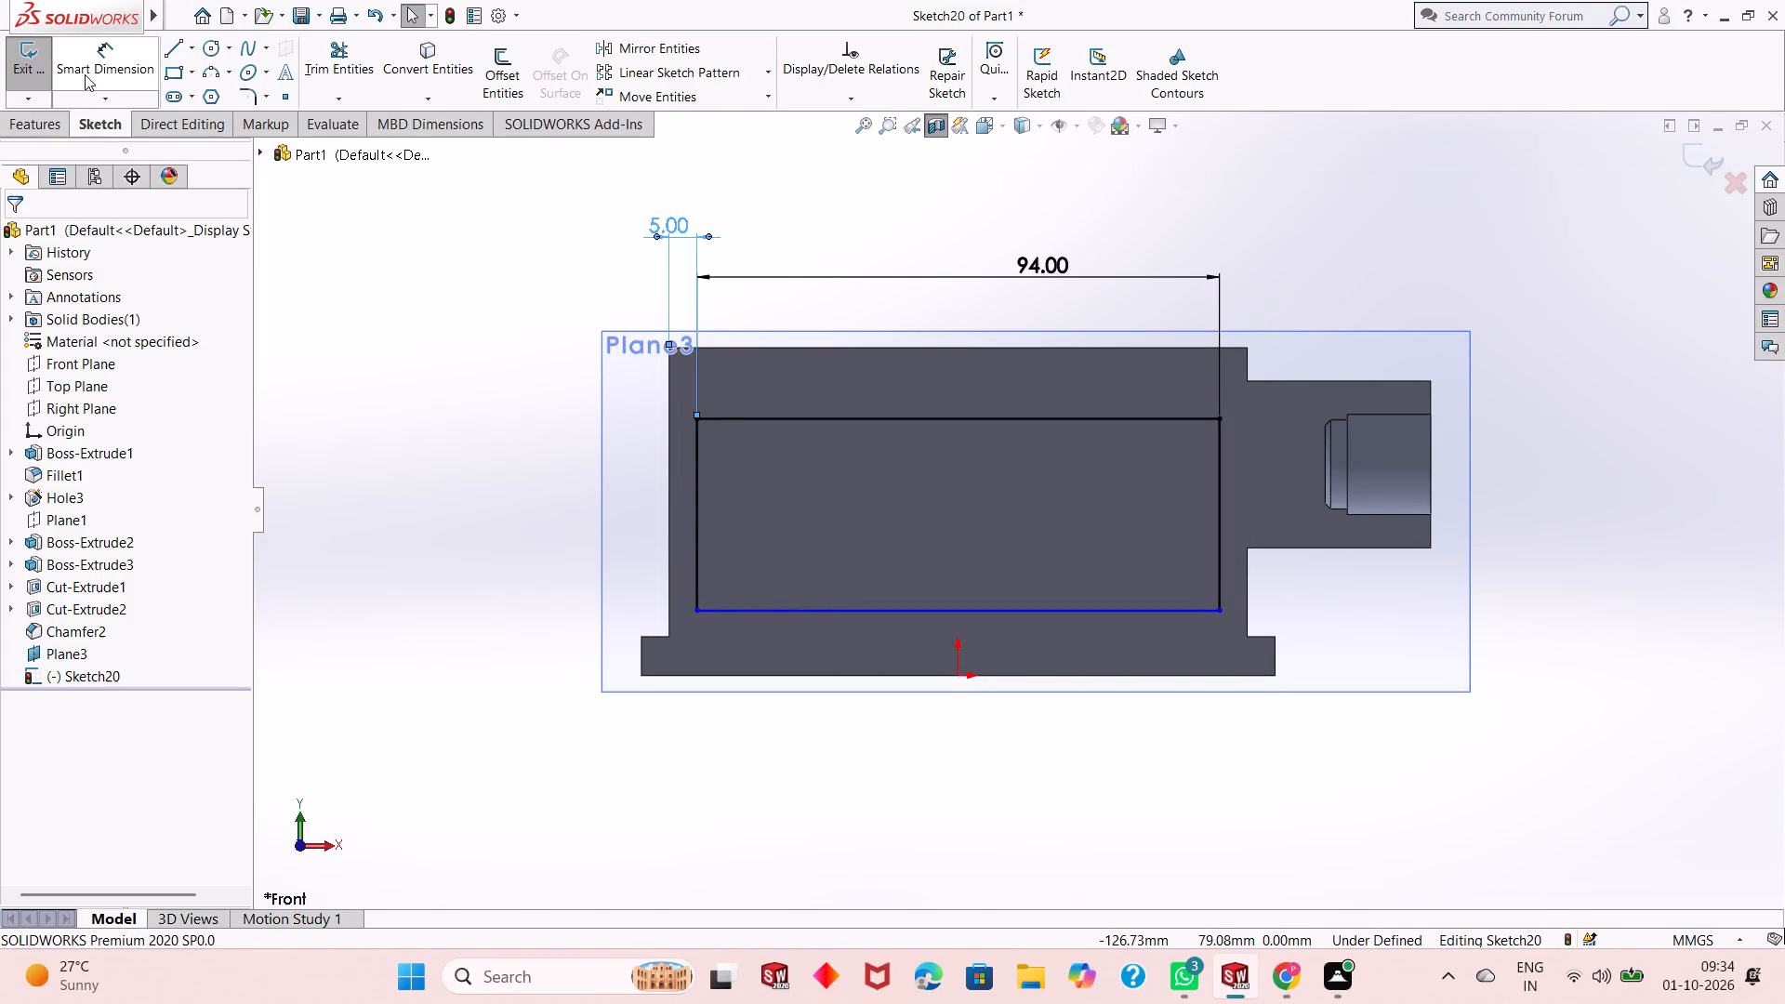
Dimension the rectangle's lower edge 2 mm above the base plate's bottom edge and leave the Smart Dimension tool.
{"action": "left_click", "coordinate": [88, 73]}
{"action": "left_click", "coordinate": [771, 607]}
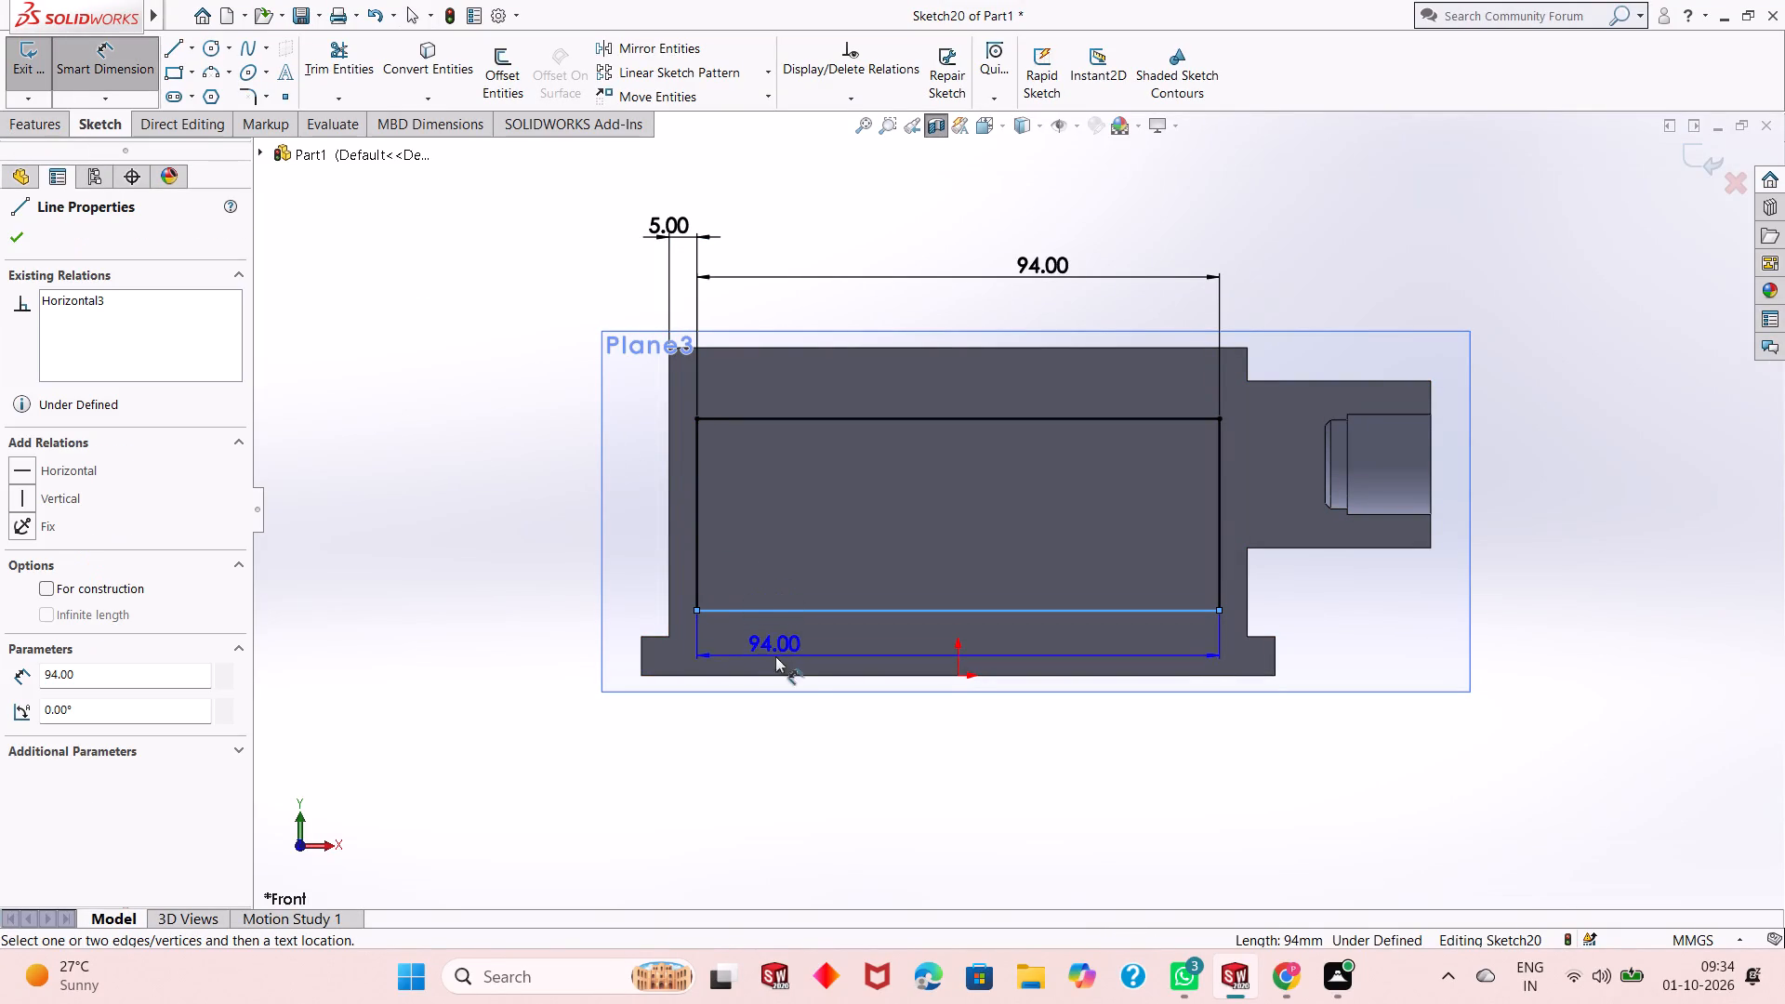
{"action": "left_click", "coordinate": [783, 677]}
{"action": "left_click", "coordinate": [575, 679]}
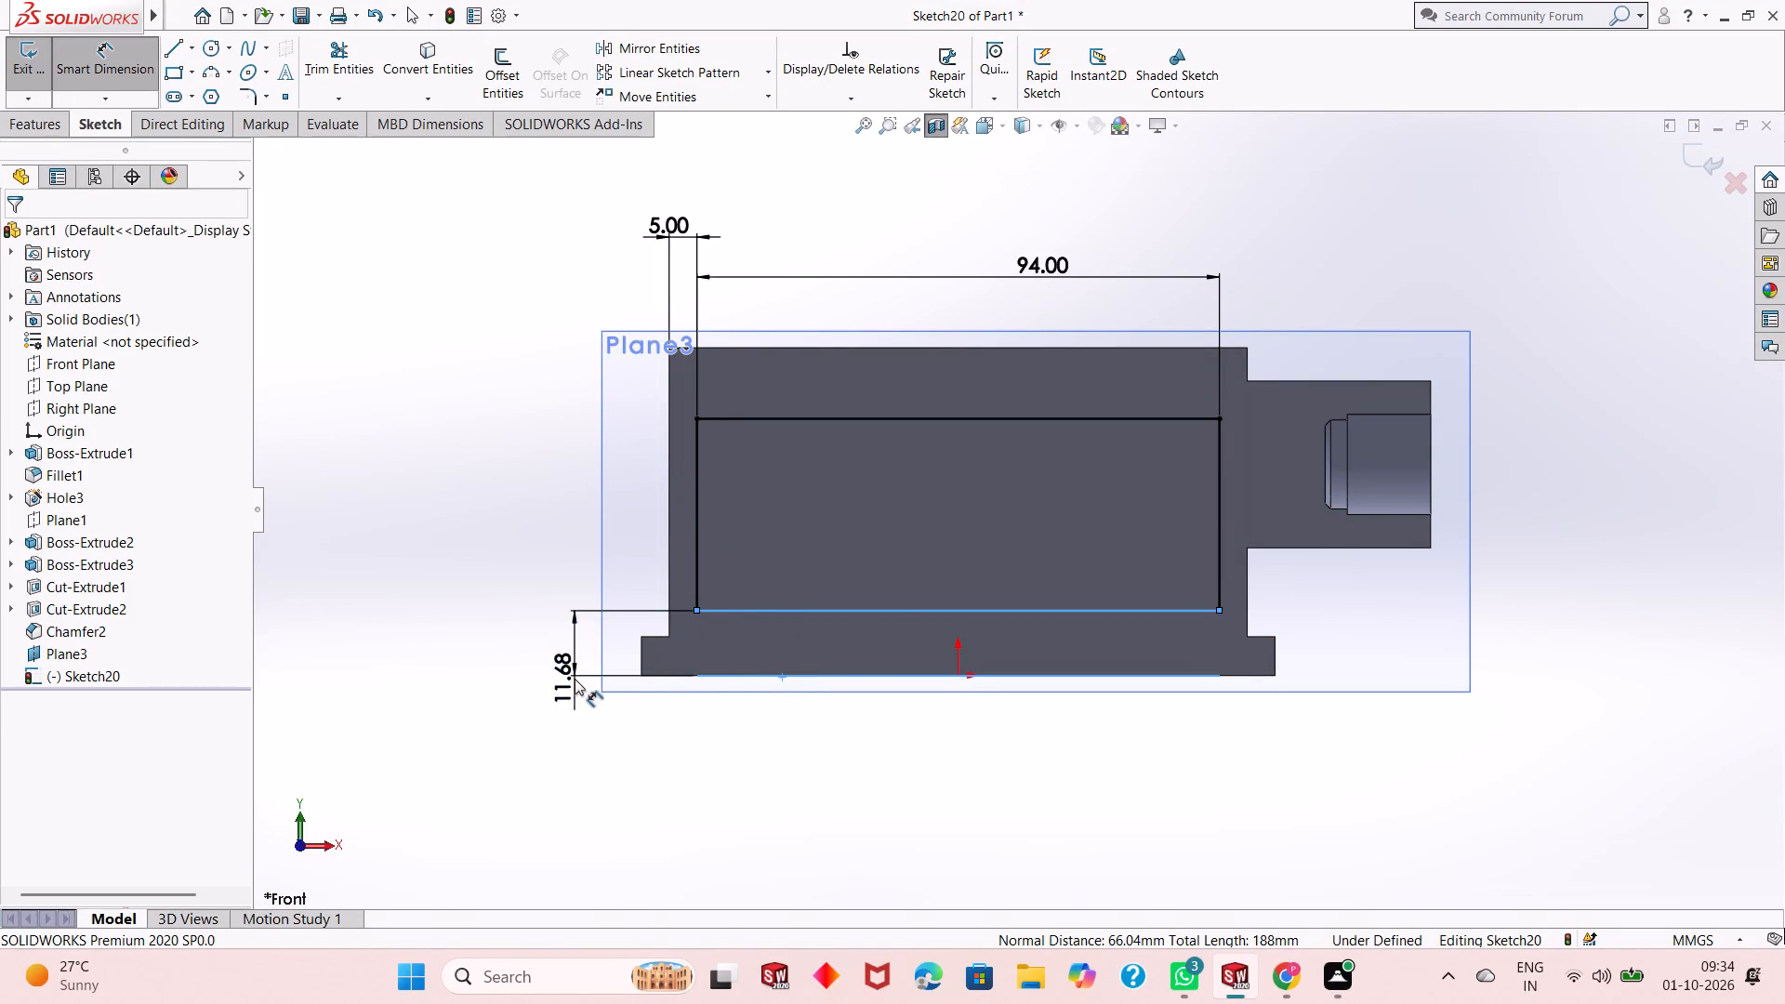
{"action": "key", "text": "2"}
{"action": "key", "text": "Return"}
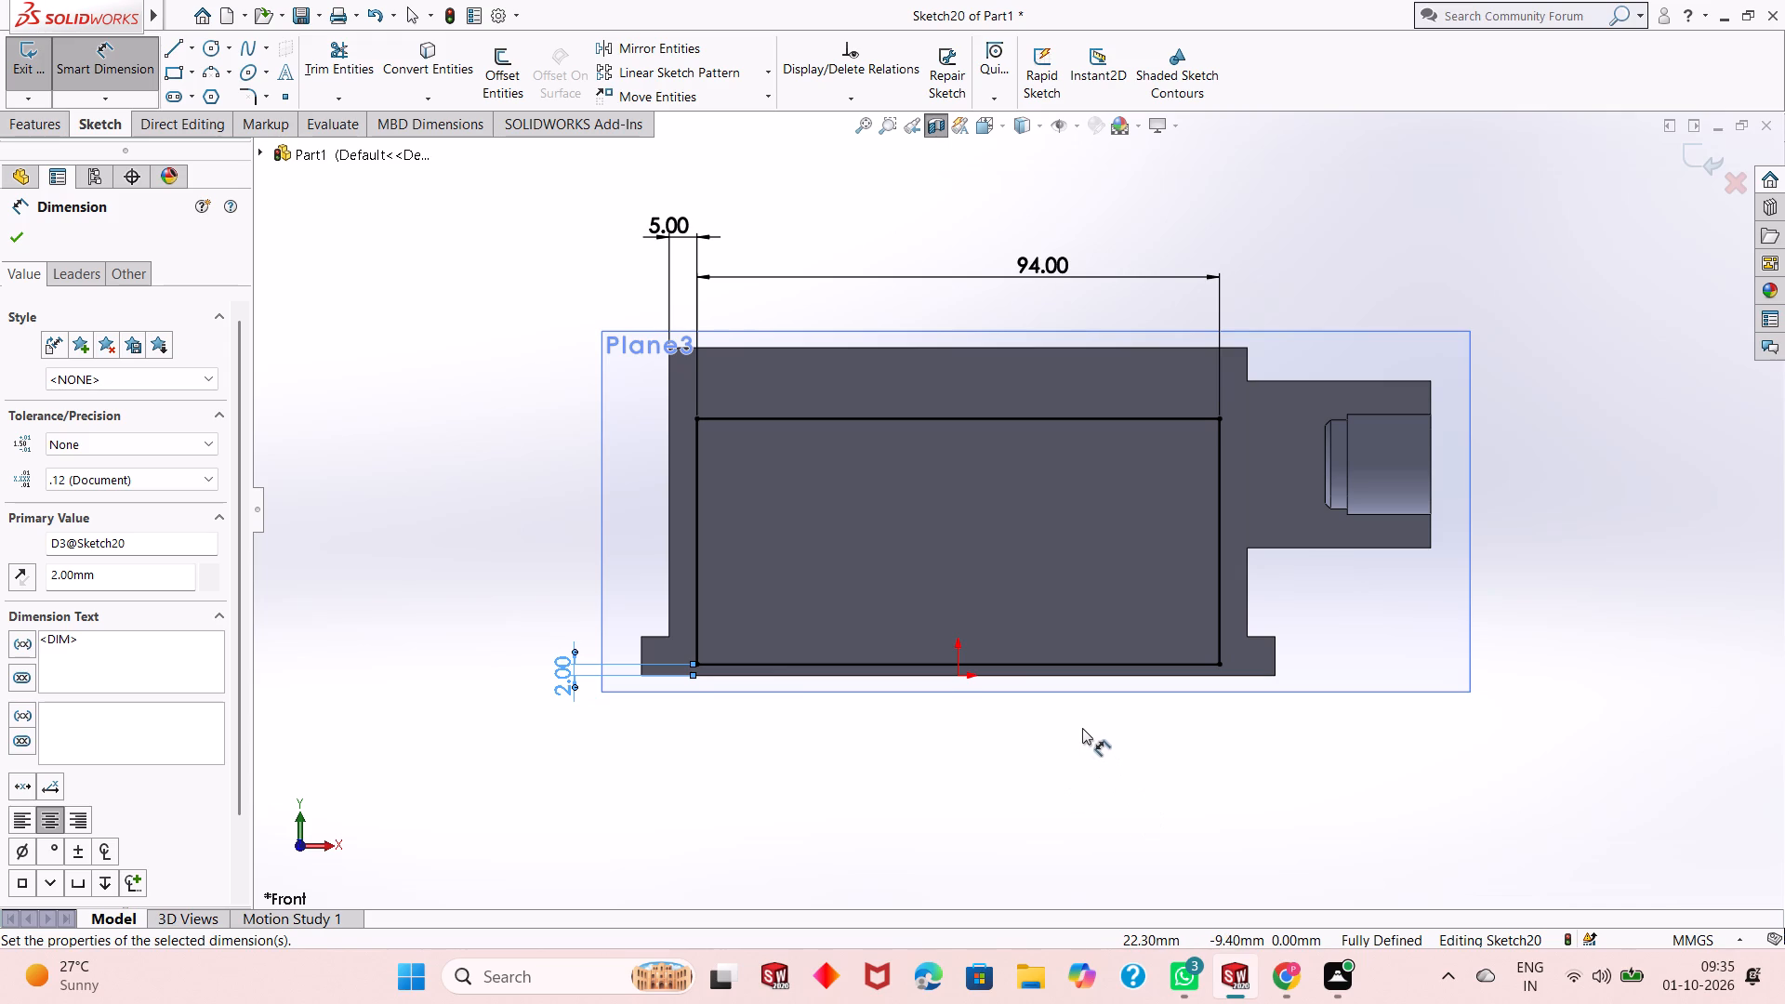
{"action": "scroll", "coordinate": [1093, 723], "scroll_direction": "down", "scroll_amount": 1}
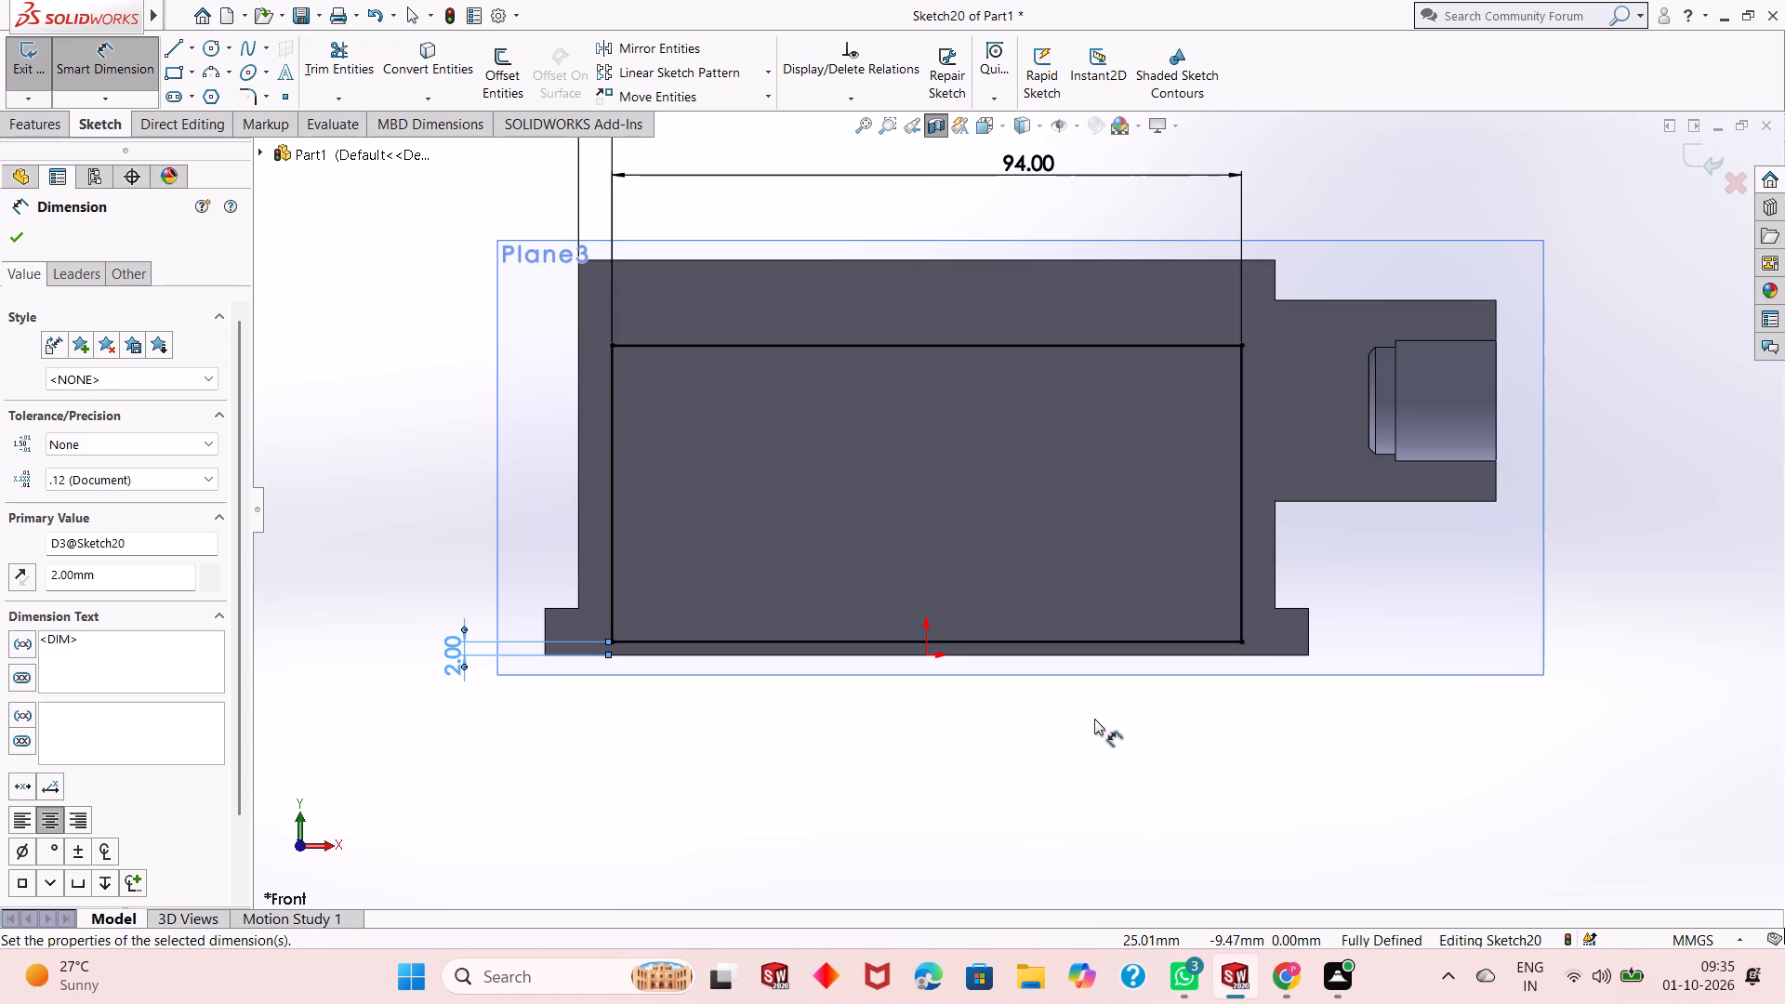
{"action": "right_click", "coordinate": [969, 735]}
{"action": "left_click", "coordinate": [1011, 791]}
Turn off the section view and examine the dimensioned rectangle against the whole support, boss and base plate from several angles.
{"action": "middle_click_drag", "start_coordinate": [1011, 707], "coordinate": [1006, 714]}
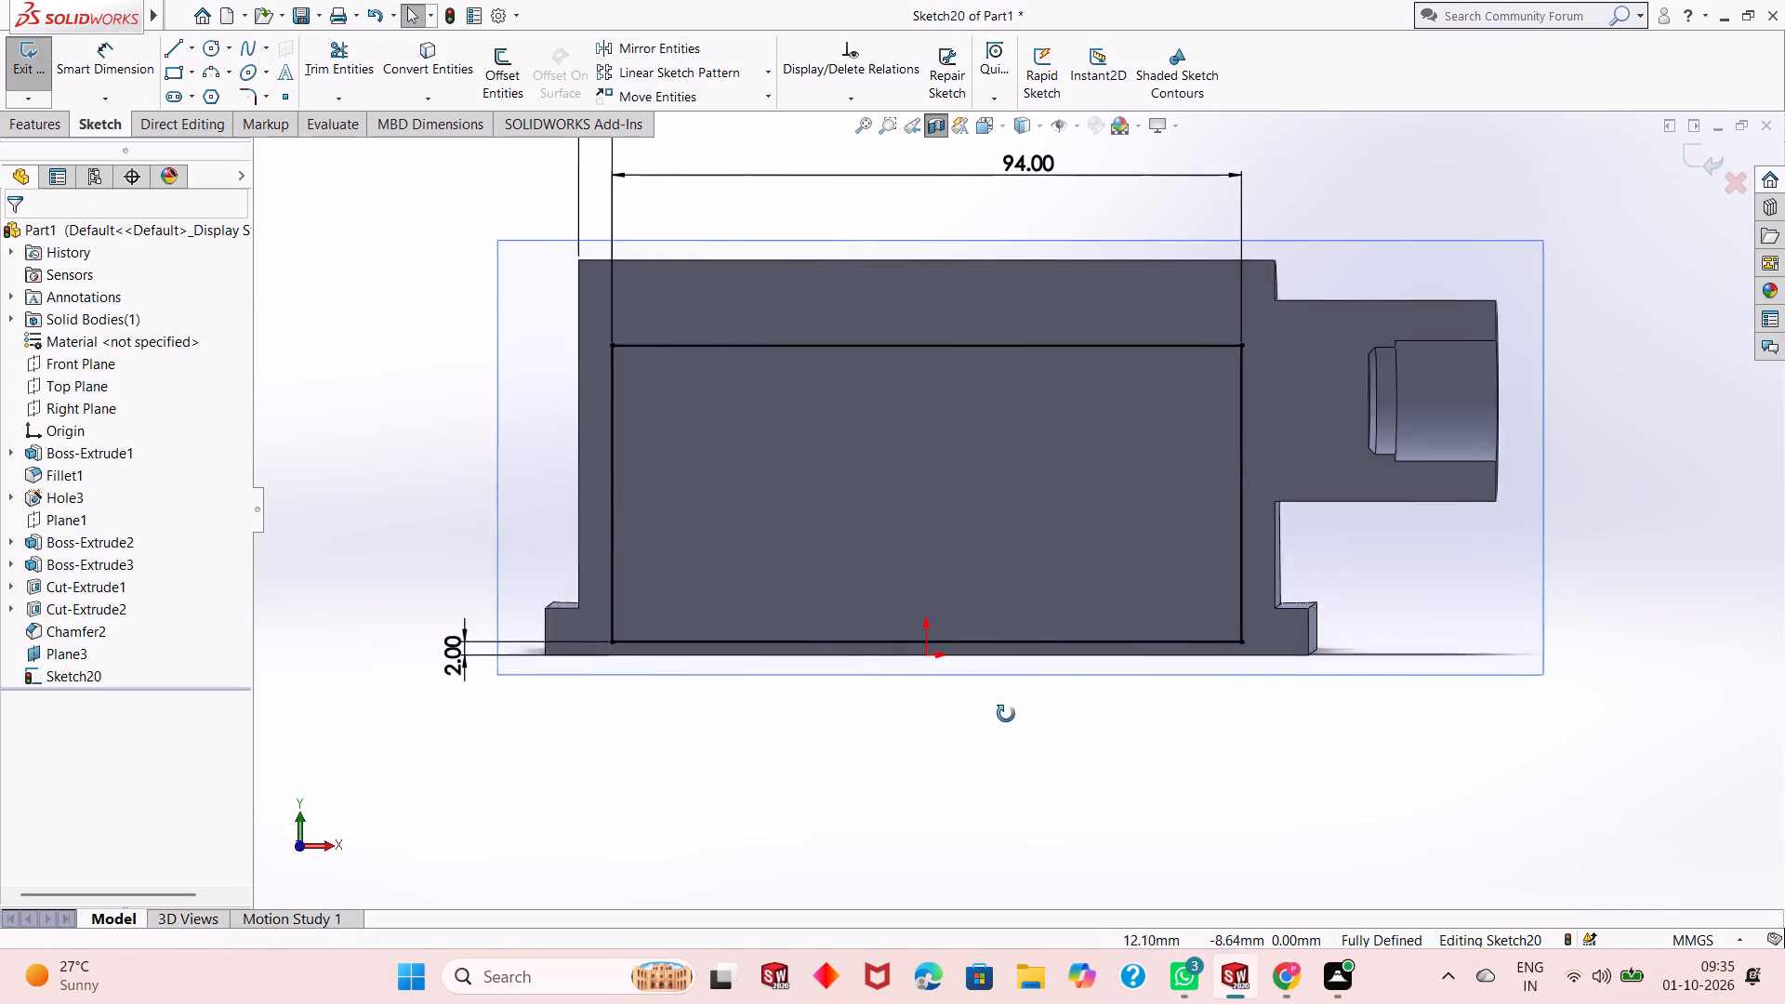
{"action": "middle_click_drag", "start_coordinate": [1006, 714], "coordinate": [927, 730]}
{"action": "scroll", "coordinate": [925, 728], "scroll_direction": "up", "scroll_amount": 1}
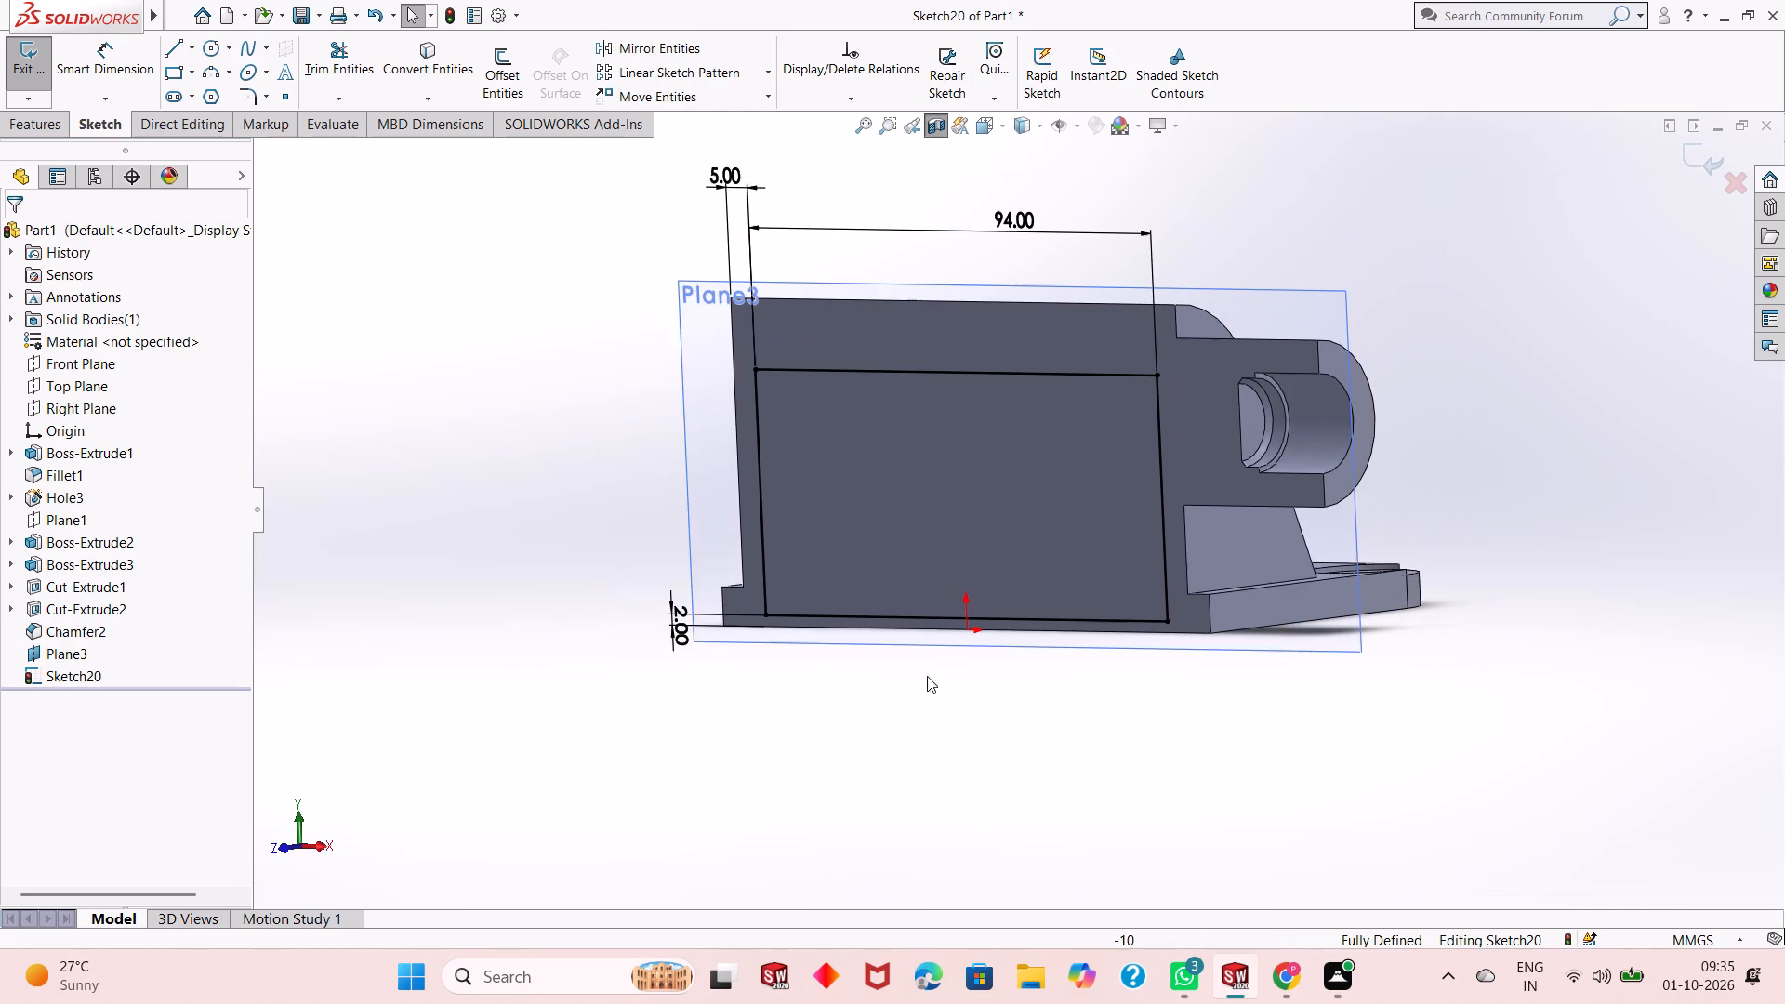
{"action": "scroll", "coordinate": [956, 456], "scroll_direction": "up", "scroll_amount": 2}
{"action": "left_click", "coordinate": [932, 125]}
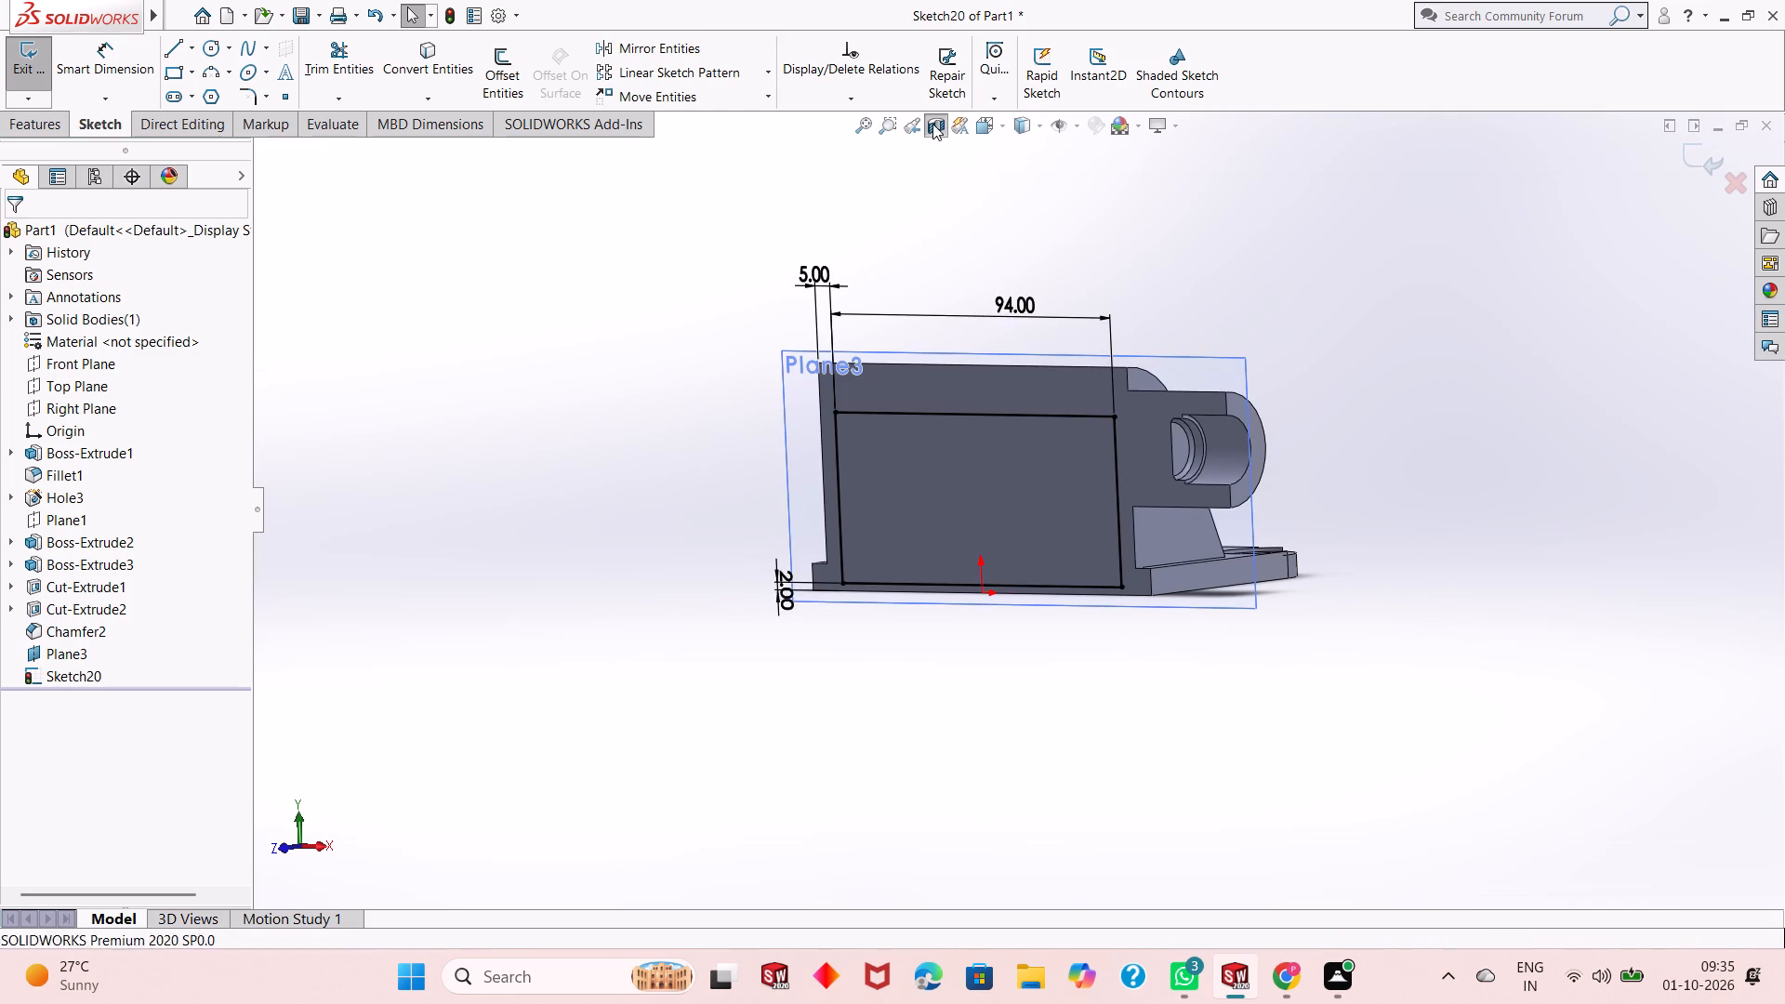
{"action": "middle_click_drag", "start_coordinate": [1325, 449], "coordinate": [1278, 422]}
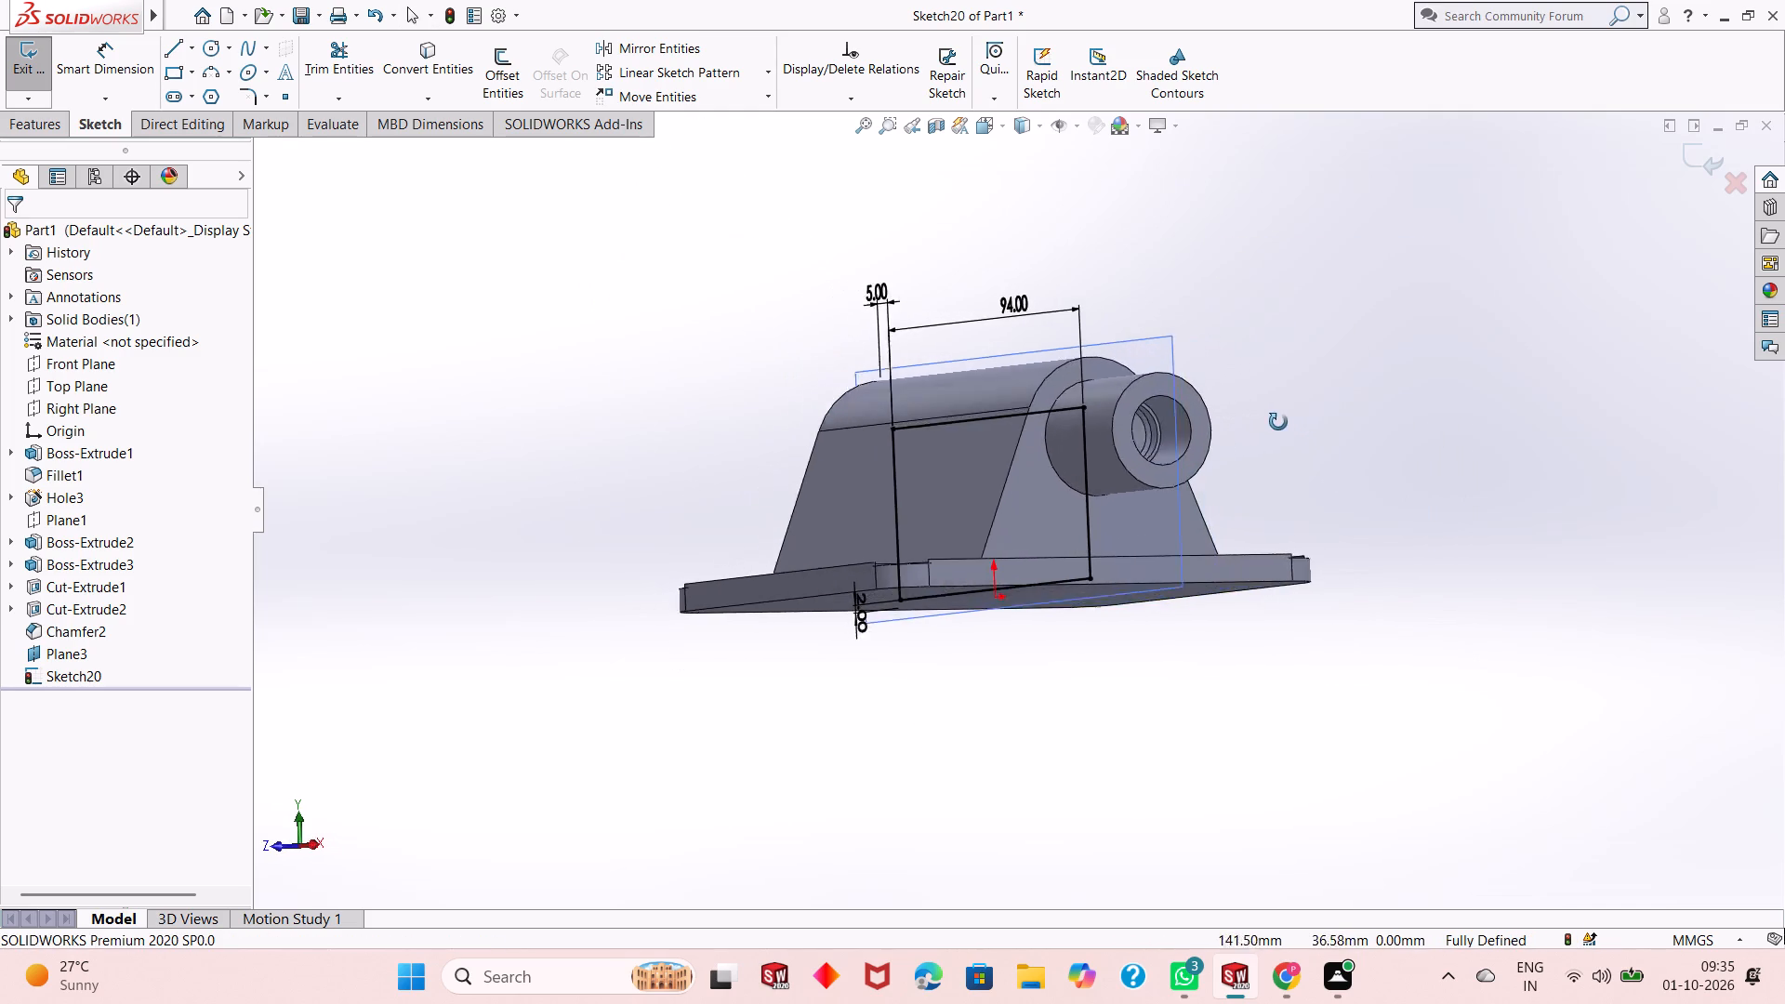
{"action": "middle_click_drag", "start_coordinate": [1278, 422], "coordinate": [1238, 462]}
{"action": "scroll", "coordinate": [1016, 443], "scroll_direction": "down", "scroll_amount": 3}
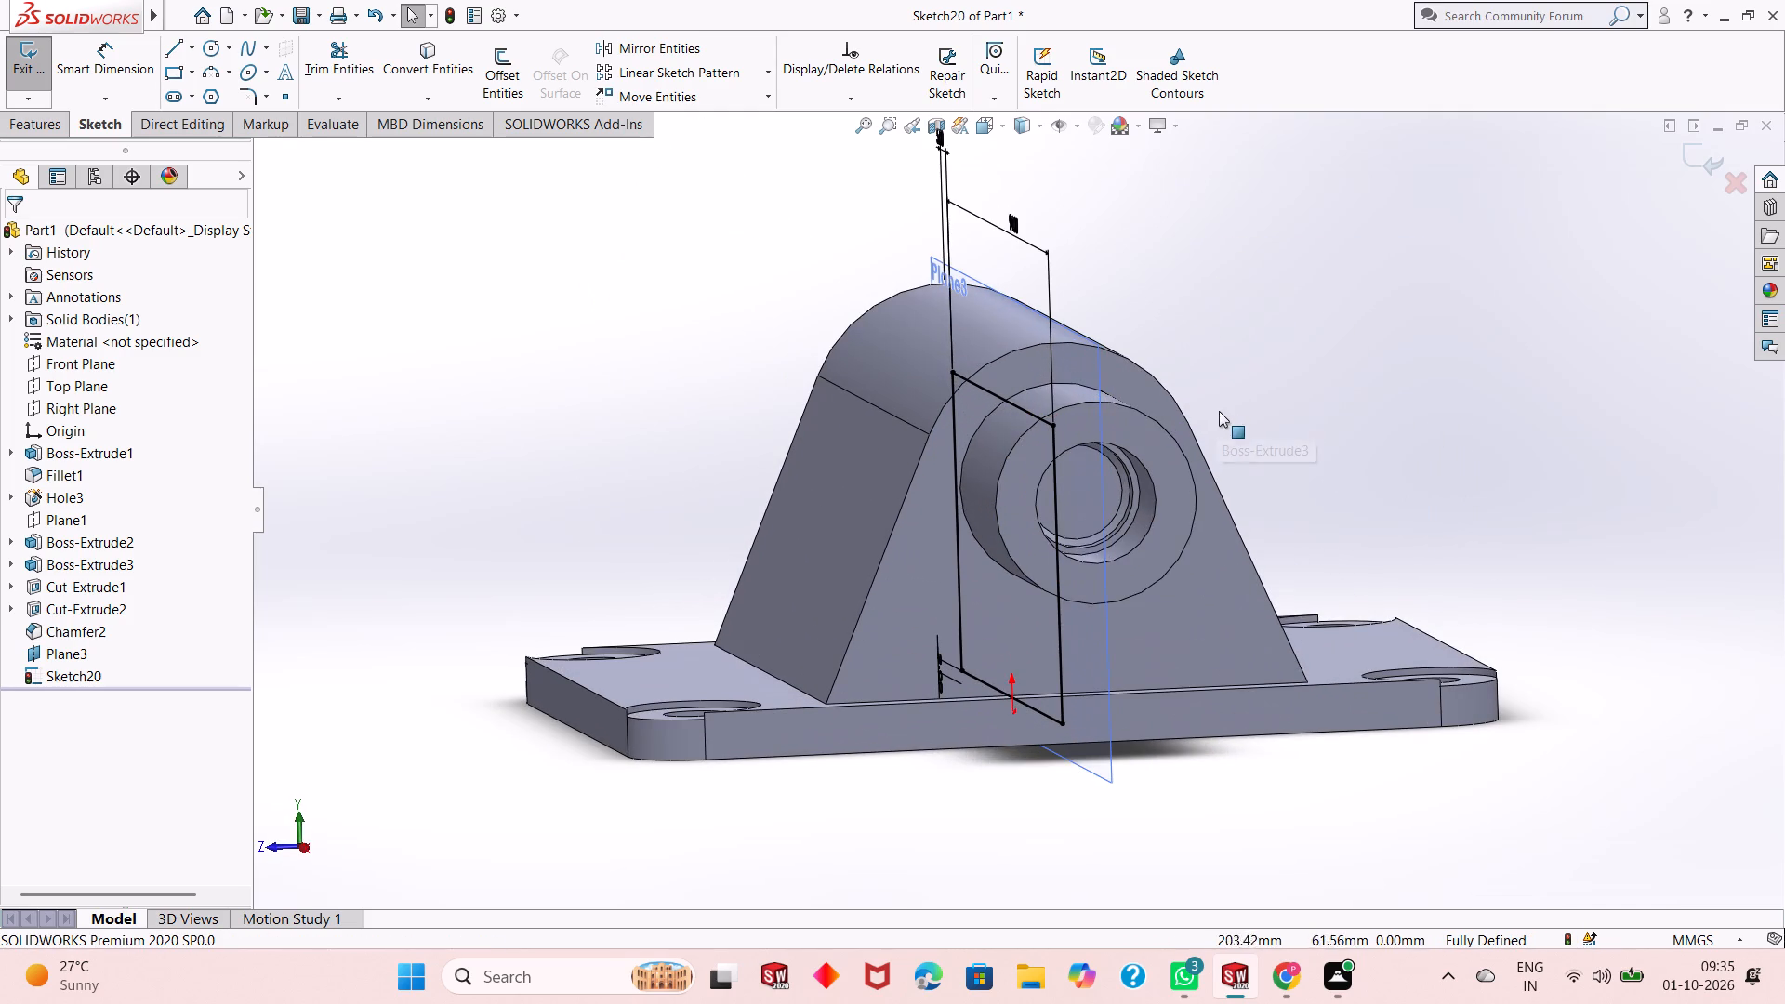
{"action": "middle_click_drag", "start_coordinate": [1234, 425], "coordinate": [1374, 392]}
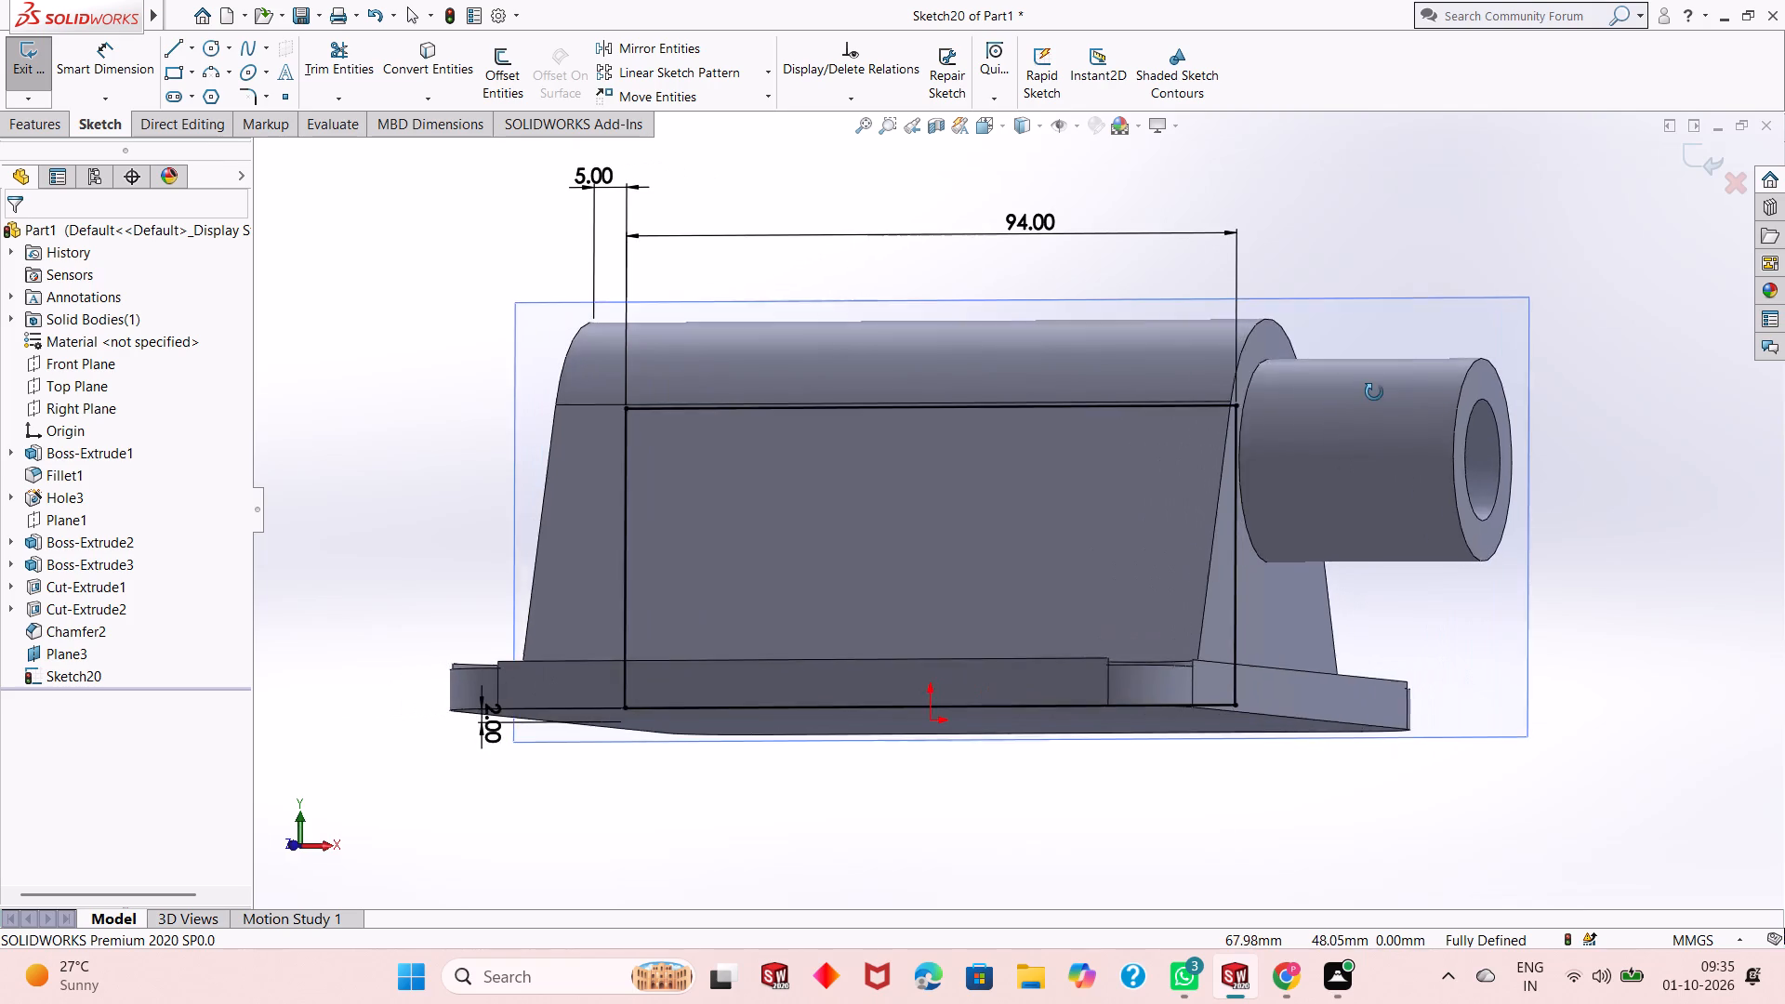
{"action": "middle_click_drag", "start_coordinate": [1374, 392], "coordinate": [1409, 387]}
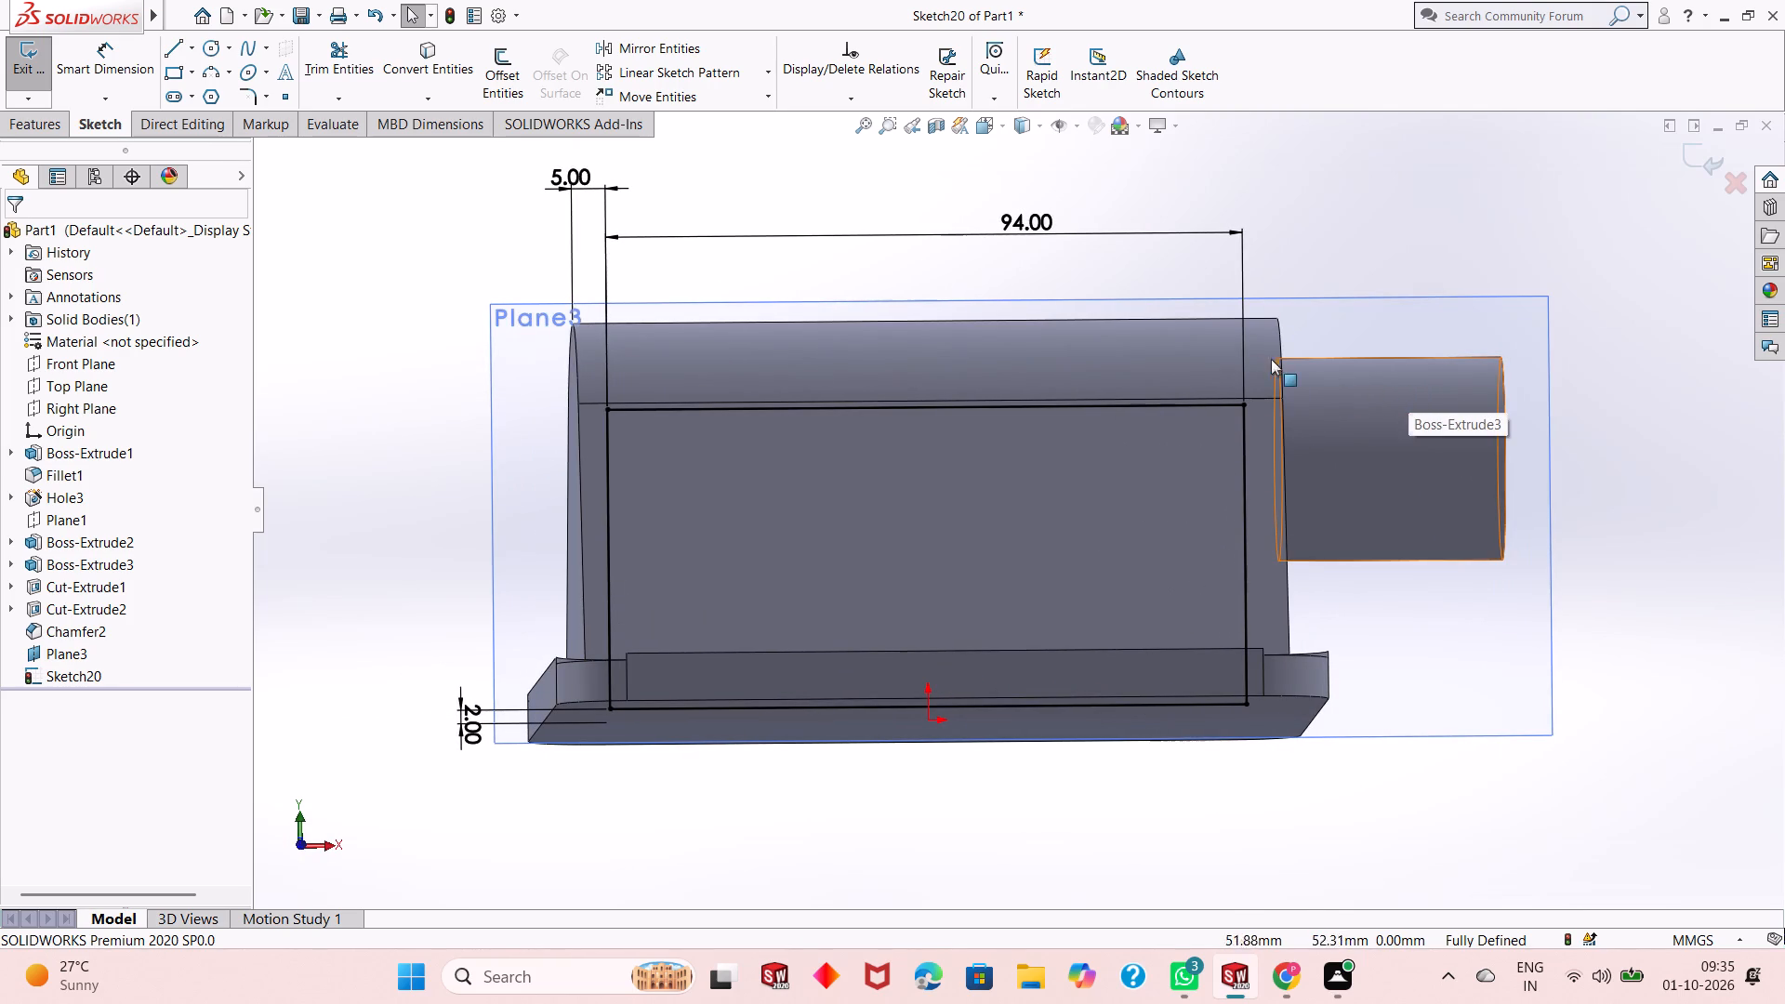
Apply a planar section view on the Front Plane with a 0 mm offset.
{"action": "left_click", "coordinate": [941, 130]}
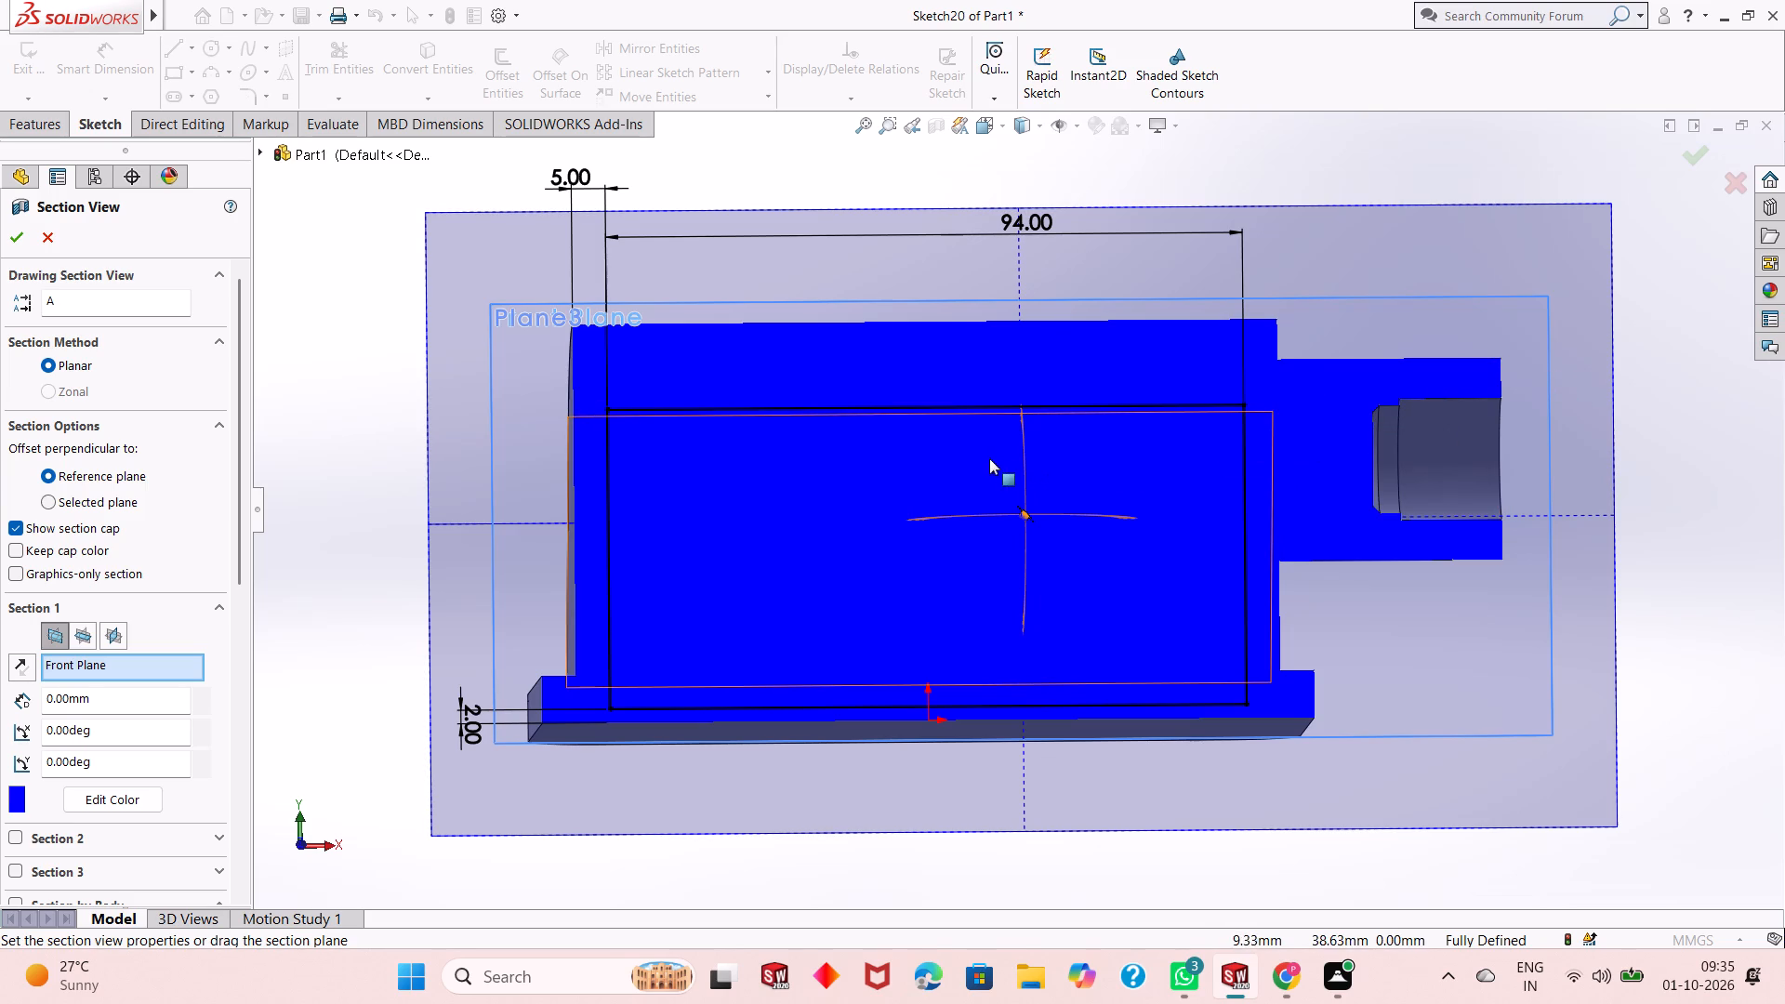
{"action": "scroll", "coordinate": [1111, 429], "scroll_direction": "down", "scroll_amount": 2}
{"action": "scroll", "coordinate": [1111, 429], "scroll_direction": "up", "scroll_amount": 2}
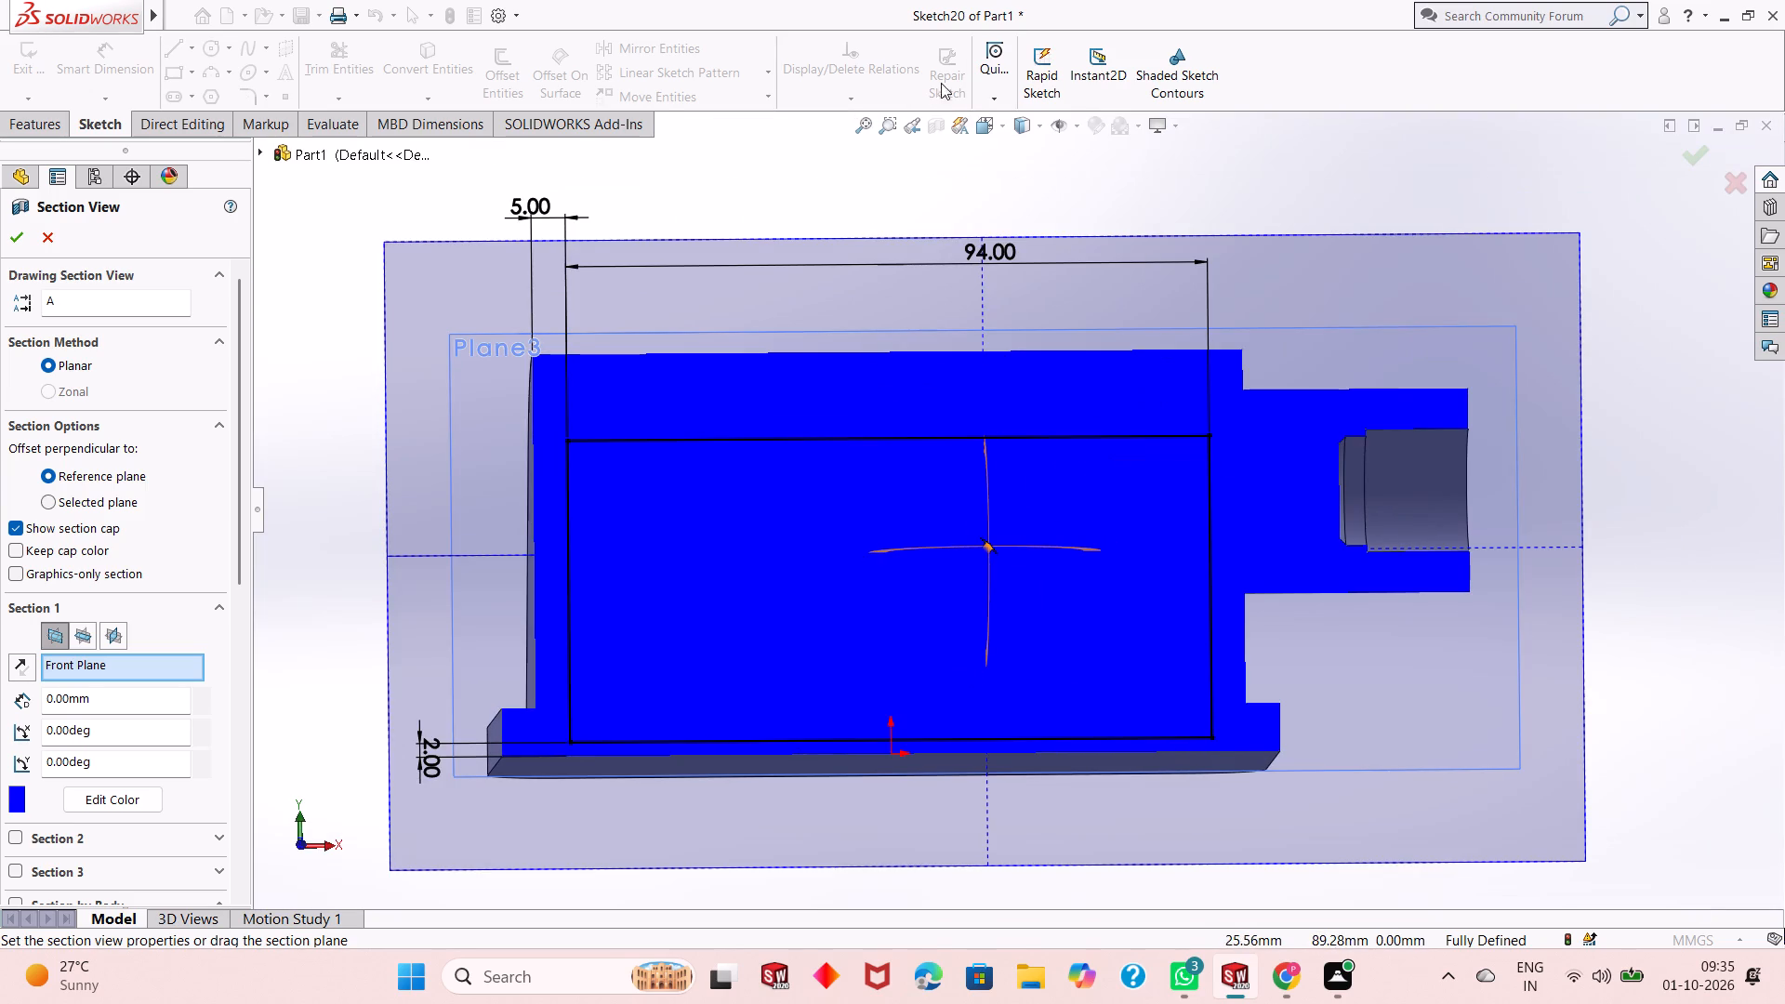
{"action": "left_click", "coordinate": [12, 240]}
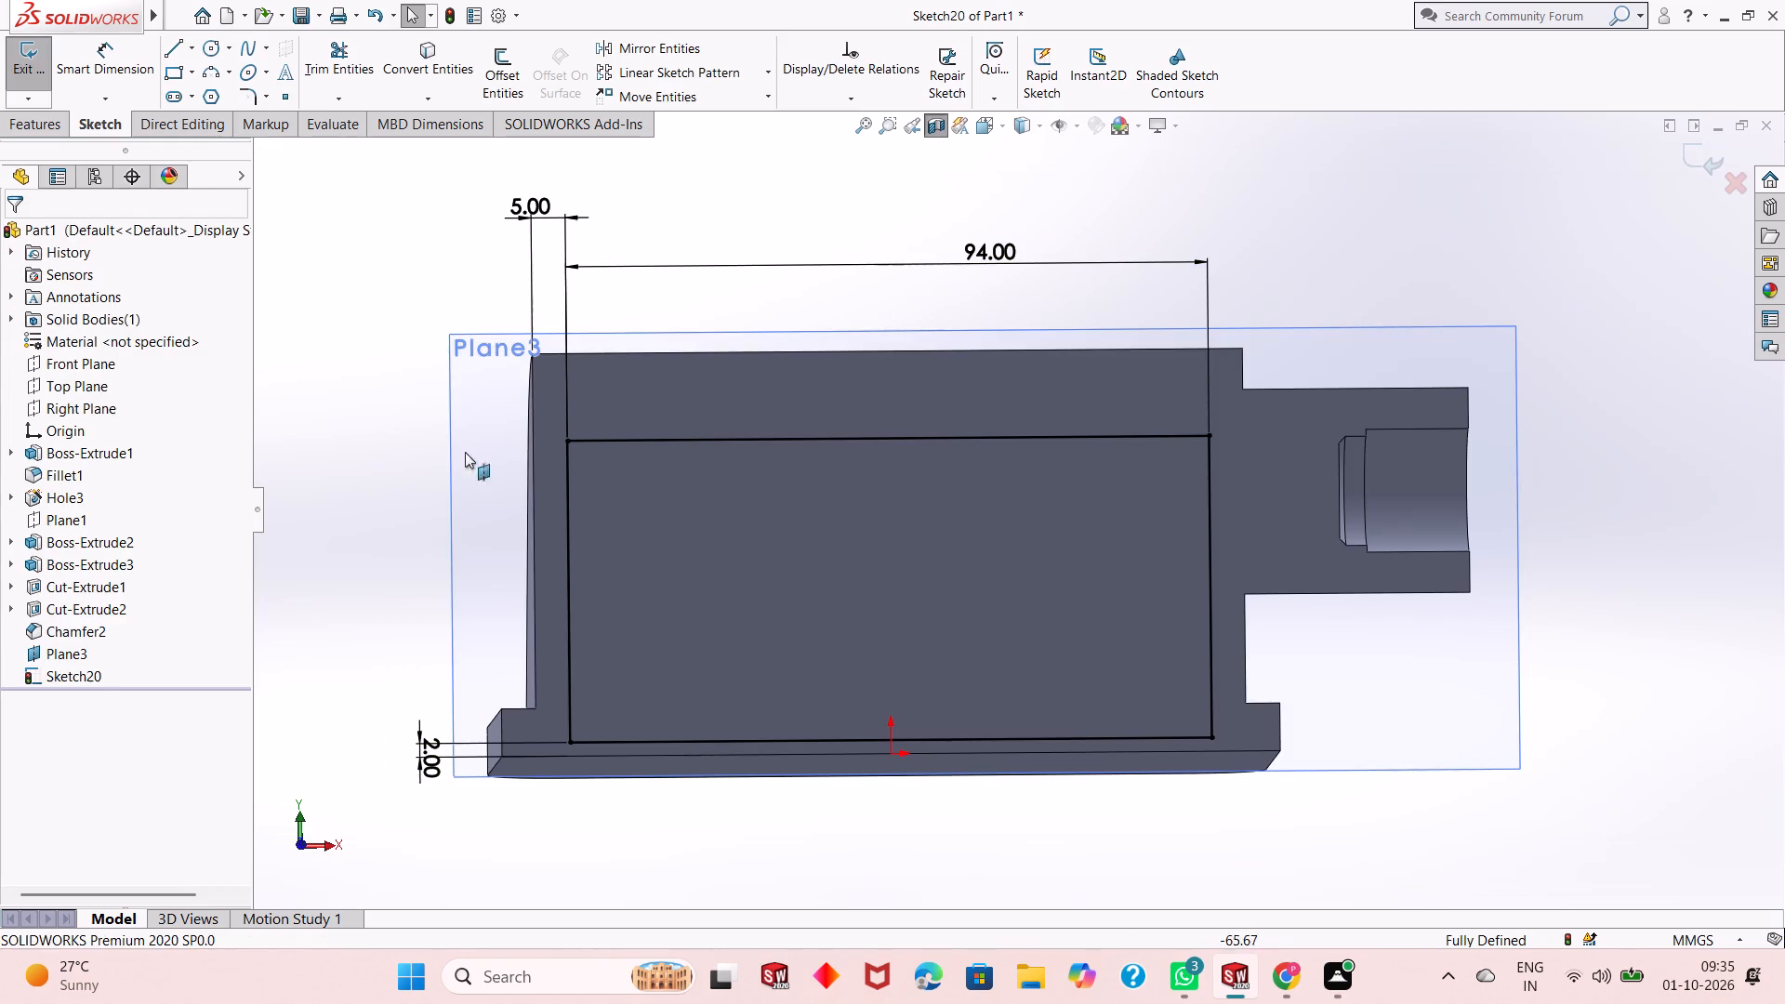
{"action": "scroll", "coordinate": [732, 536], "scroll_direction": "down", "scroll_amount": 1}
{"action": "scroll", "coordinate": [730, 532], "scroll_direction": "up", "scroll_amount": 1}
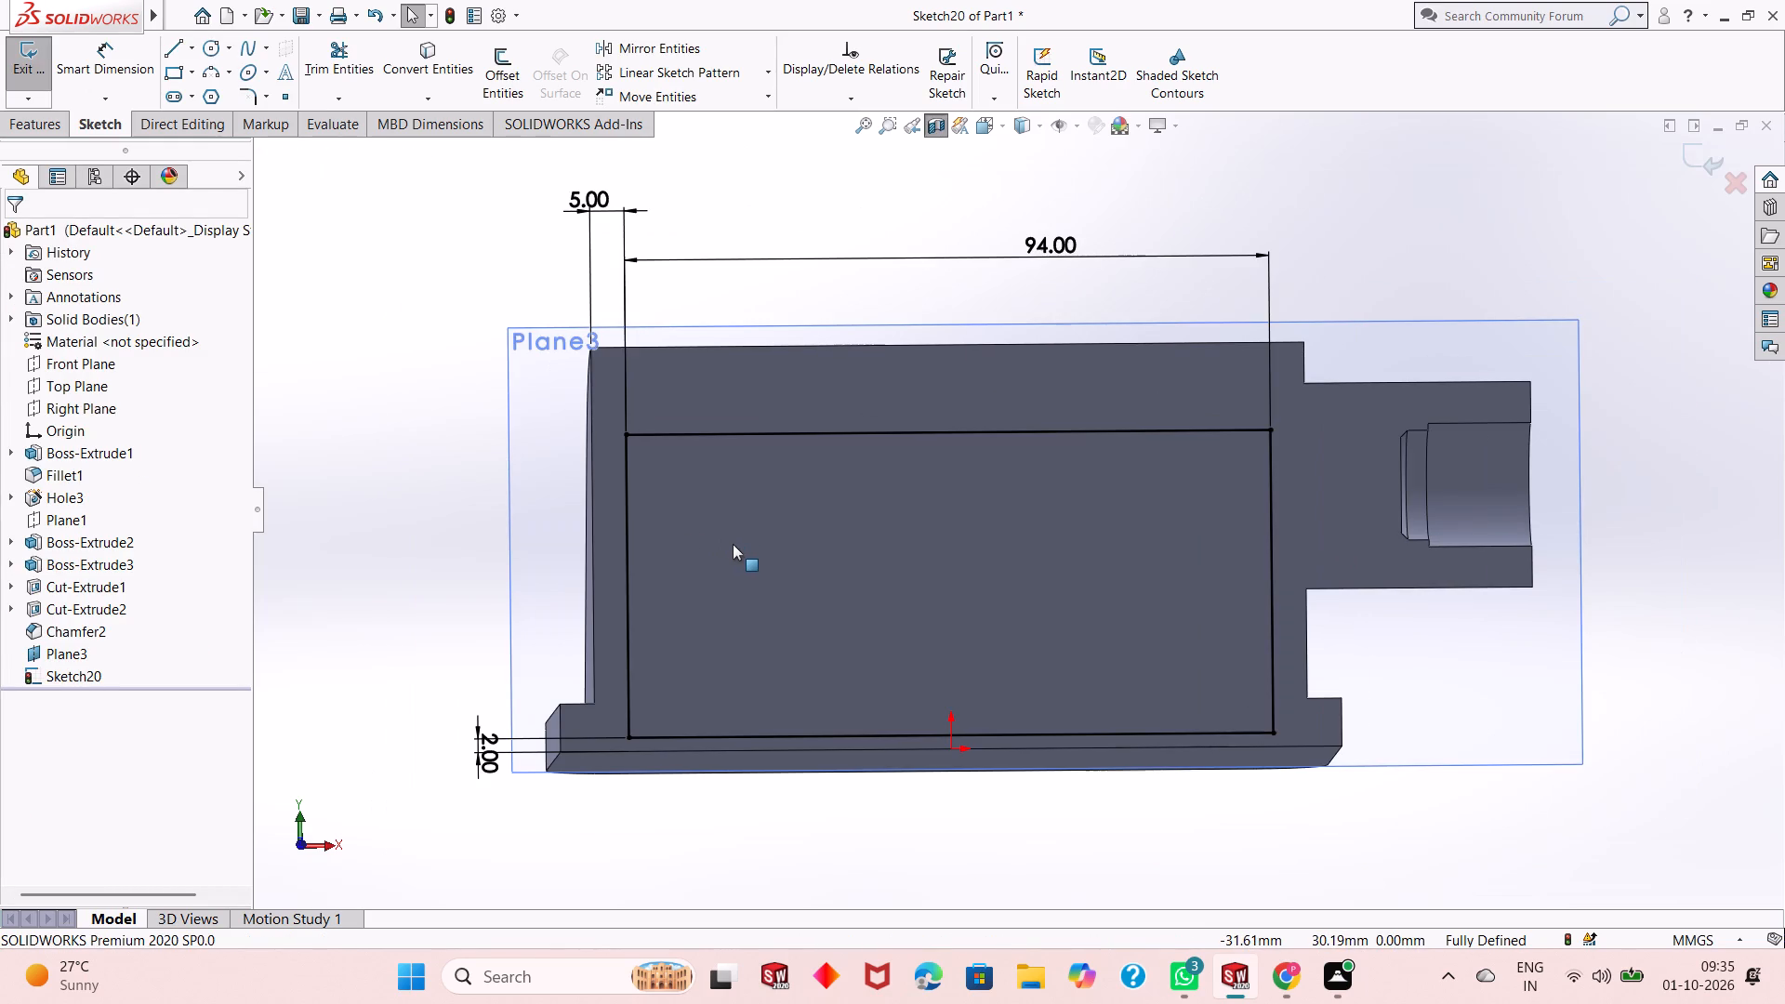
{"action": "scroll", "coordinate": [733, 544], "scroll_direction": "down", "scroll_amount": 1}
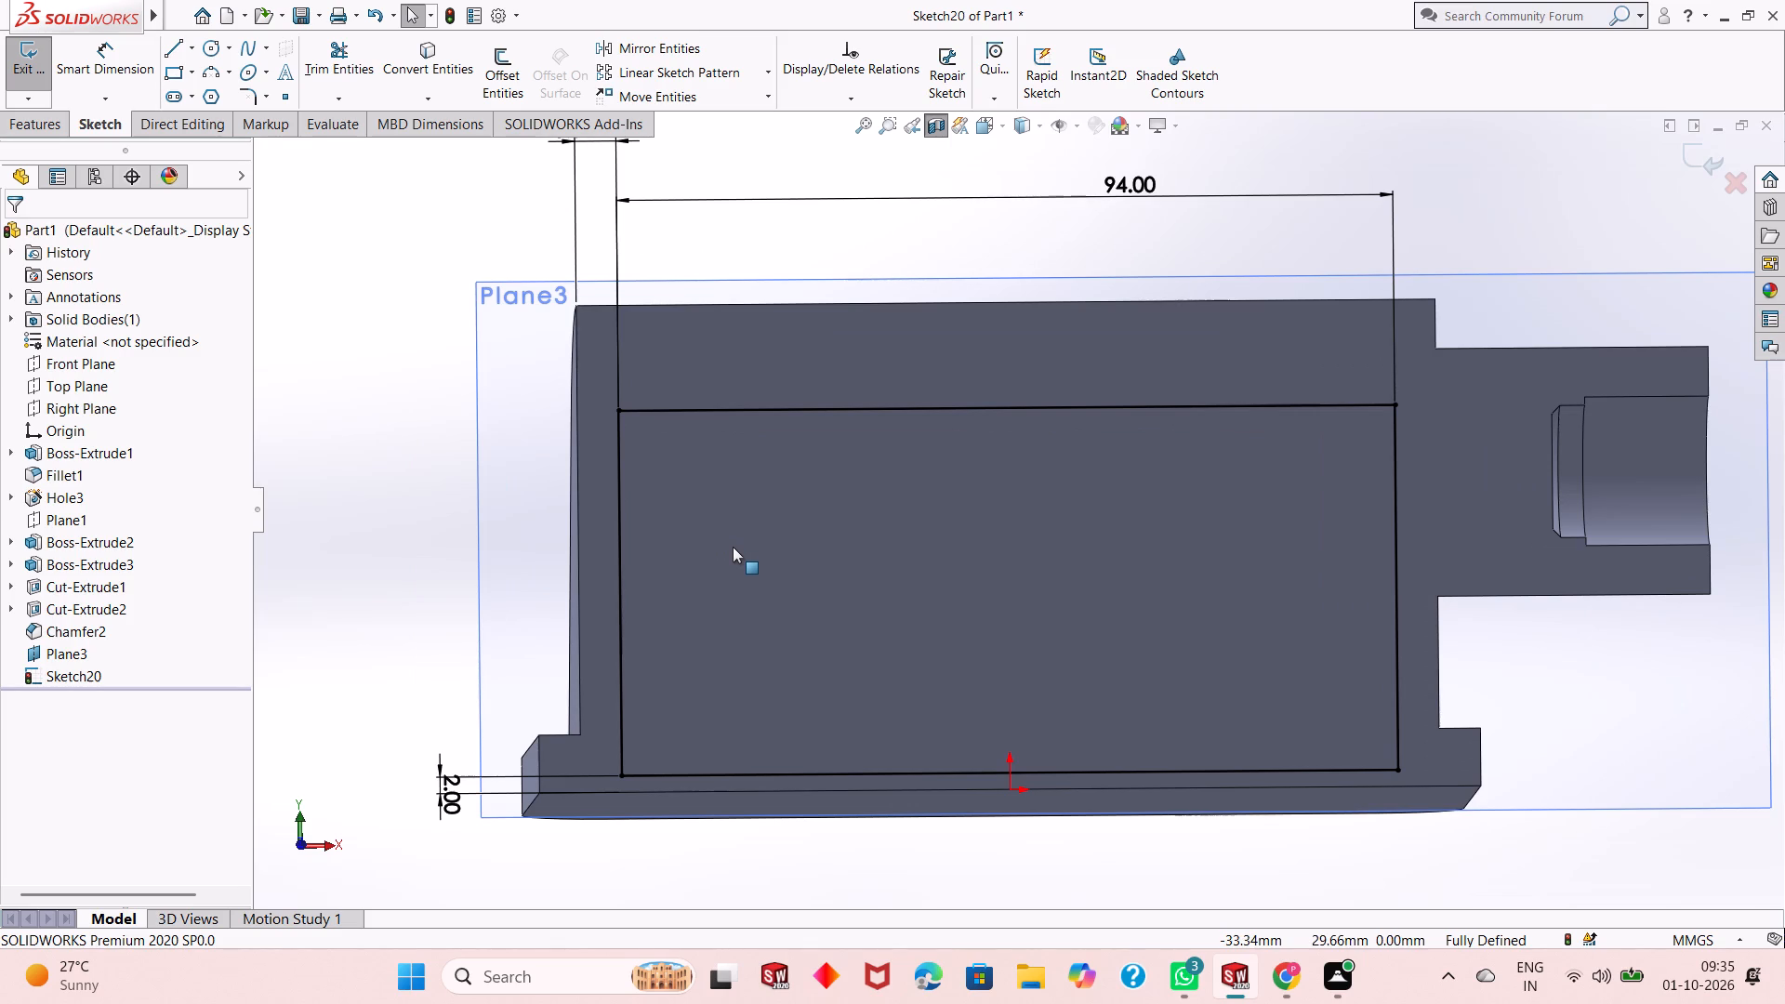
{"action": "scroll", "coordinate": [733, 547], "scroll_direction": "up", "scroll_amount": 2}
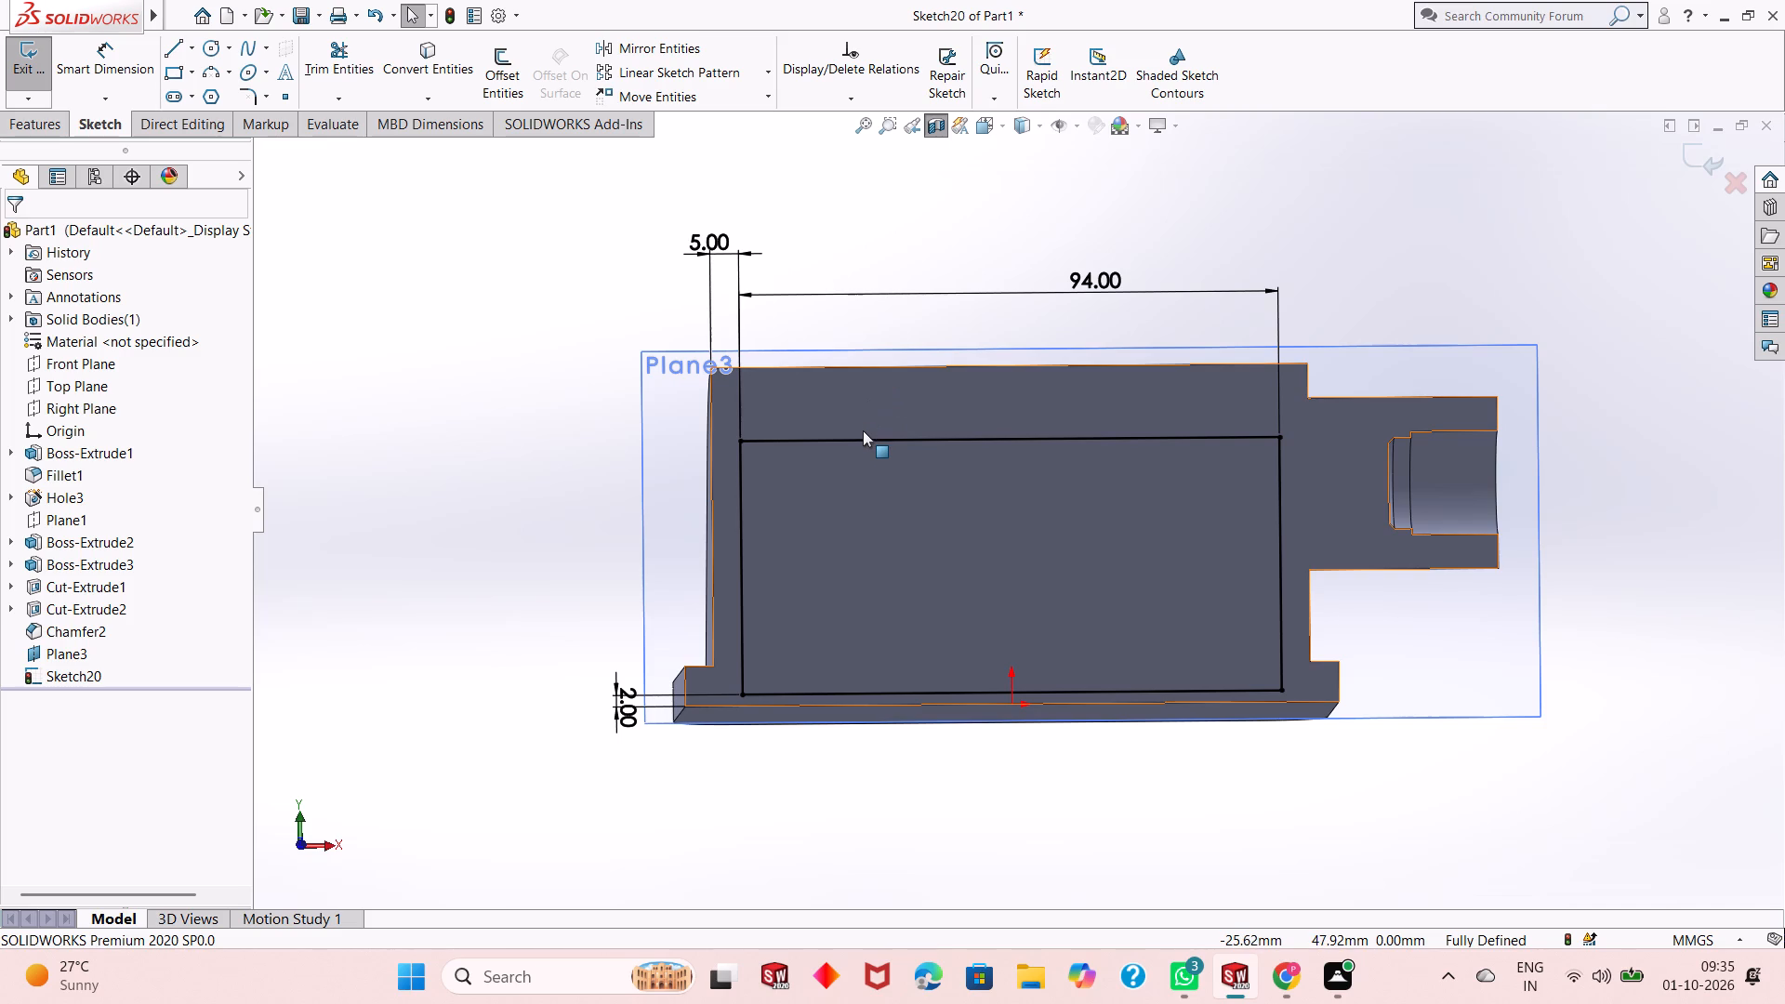
Measure the boss wall between its upper edge and the bore at the open end with a temporary line.
{"action": "scroll", "coordinate": [1434, 404], "scroll_direction": "down", "scroll_amount": 2}
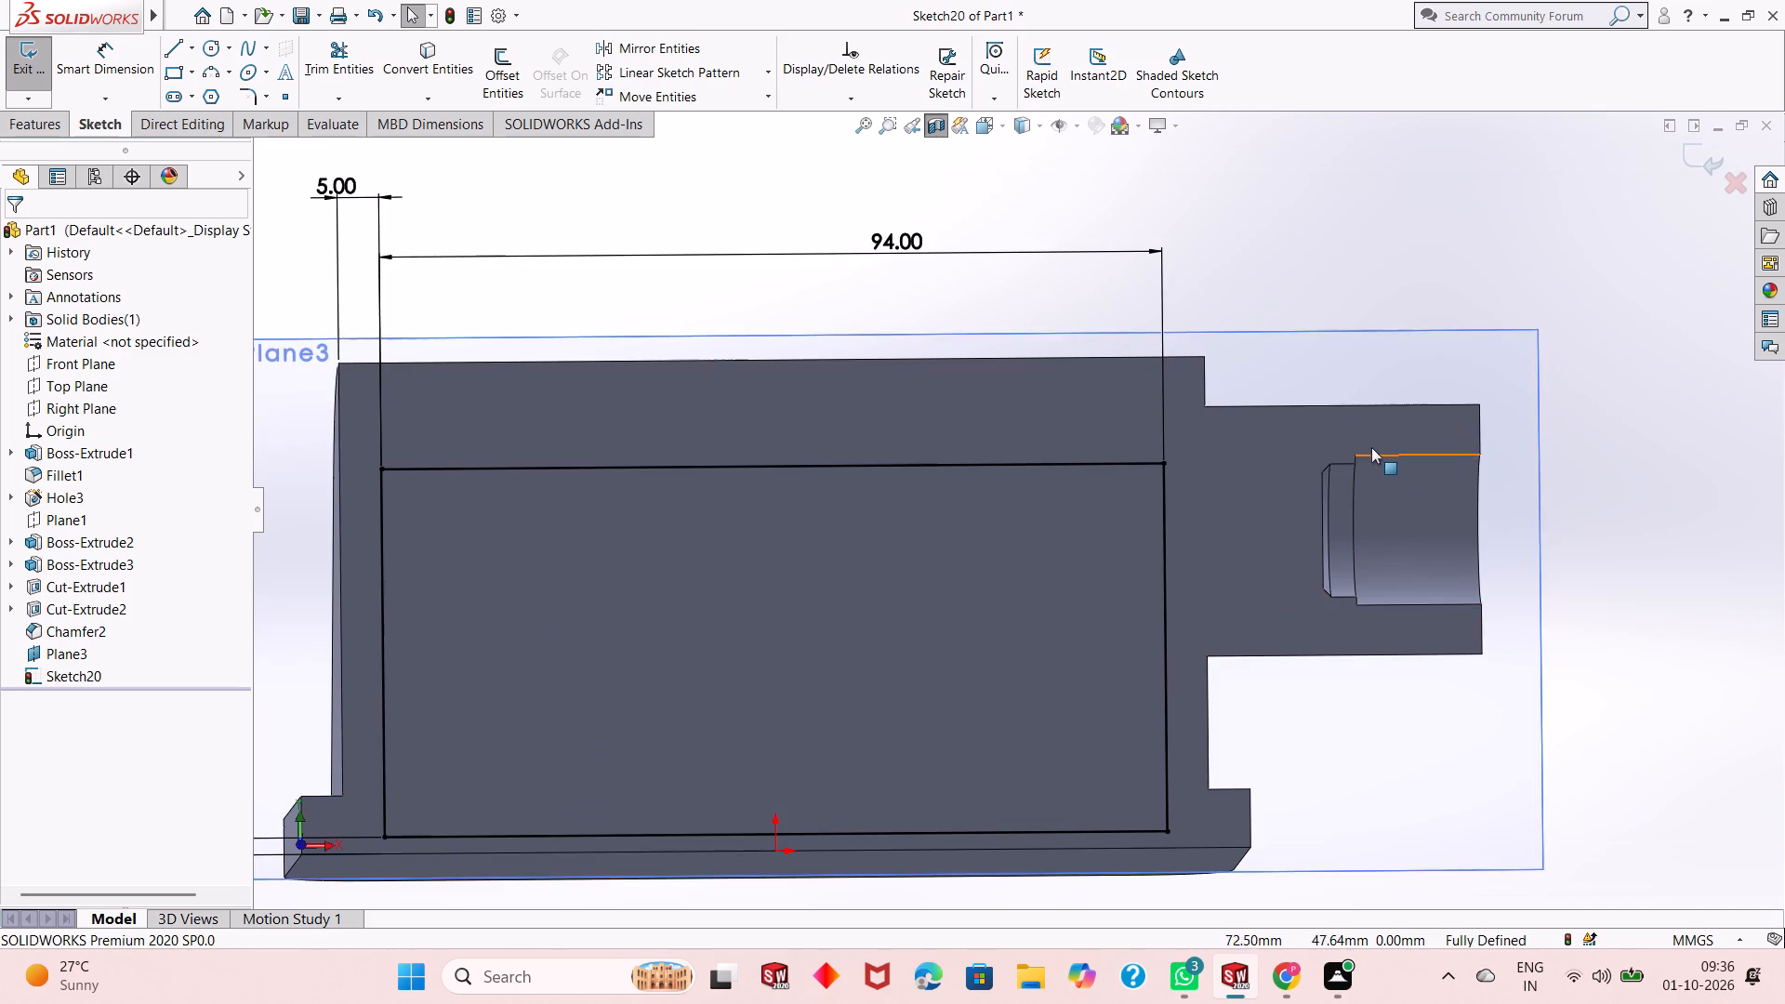
{"action": "scroll", "coordinate": [1371, 447], "scroll_direction": "down", "scroll_amount": 4}
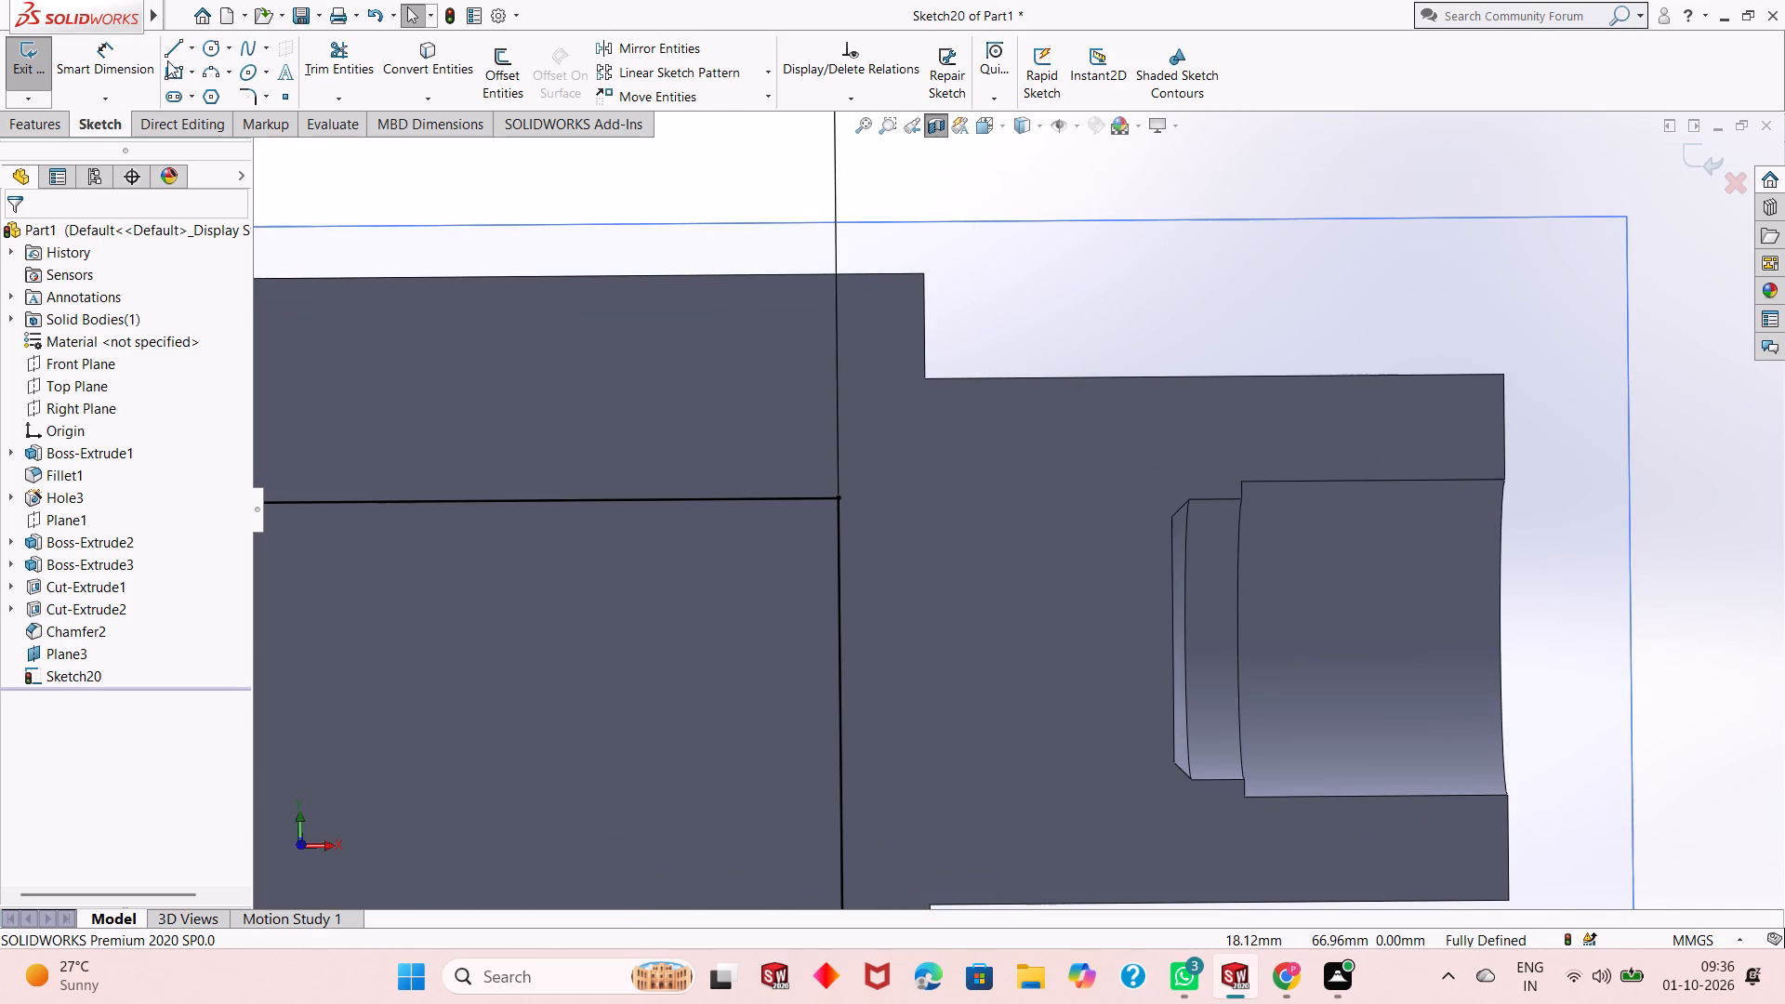
{"action": "left_click", "coordinate": [167, 49]}
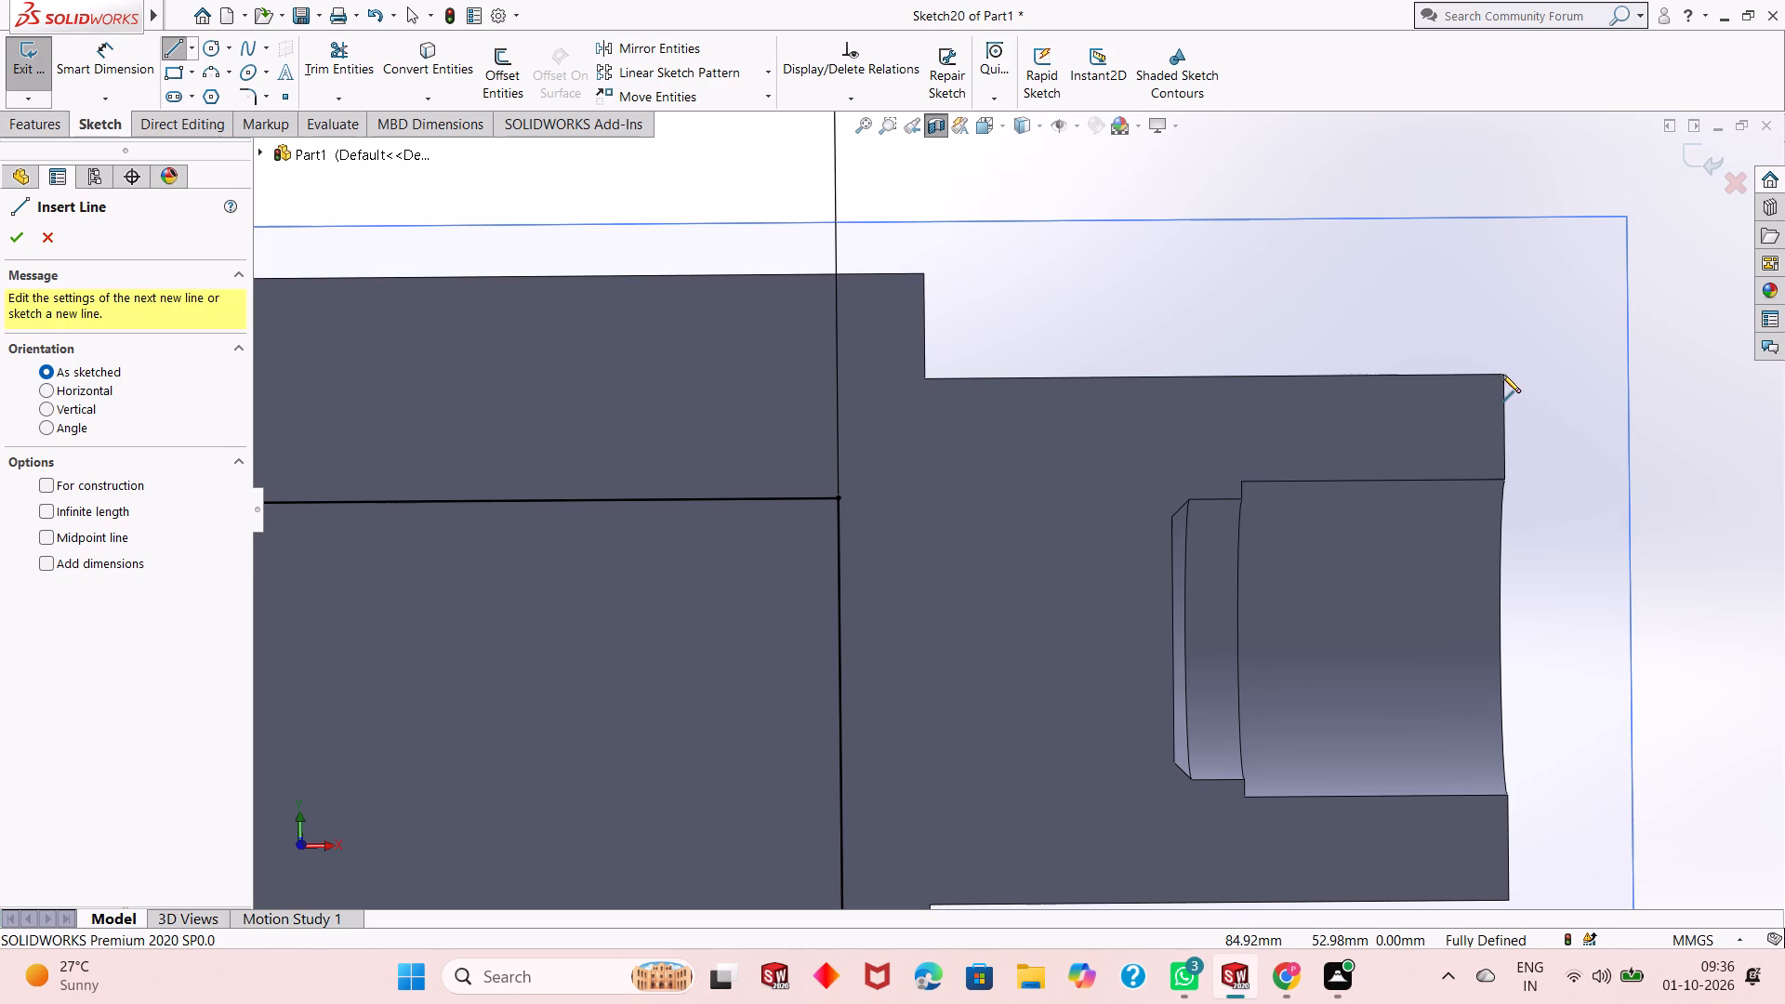
{"action": "left_click", "coordinate": [1501, 373]}
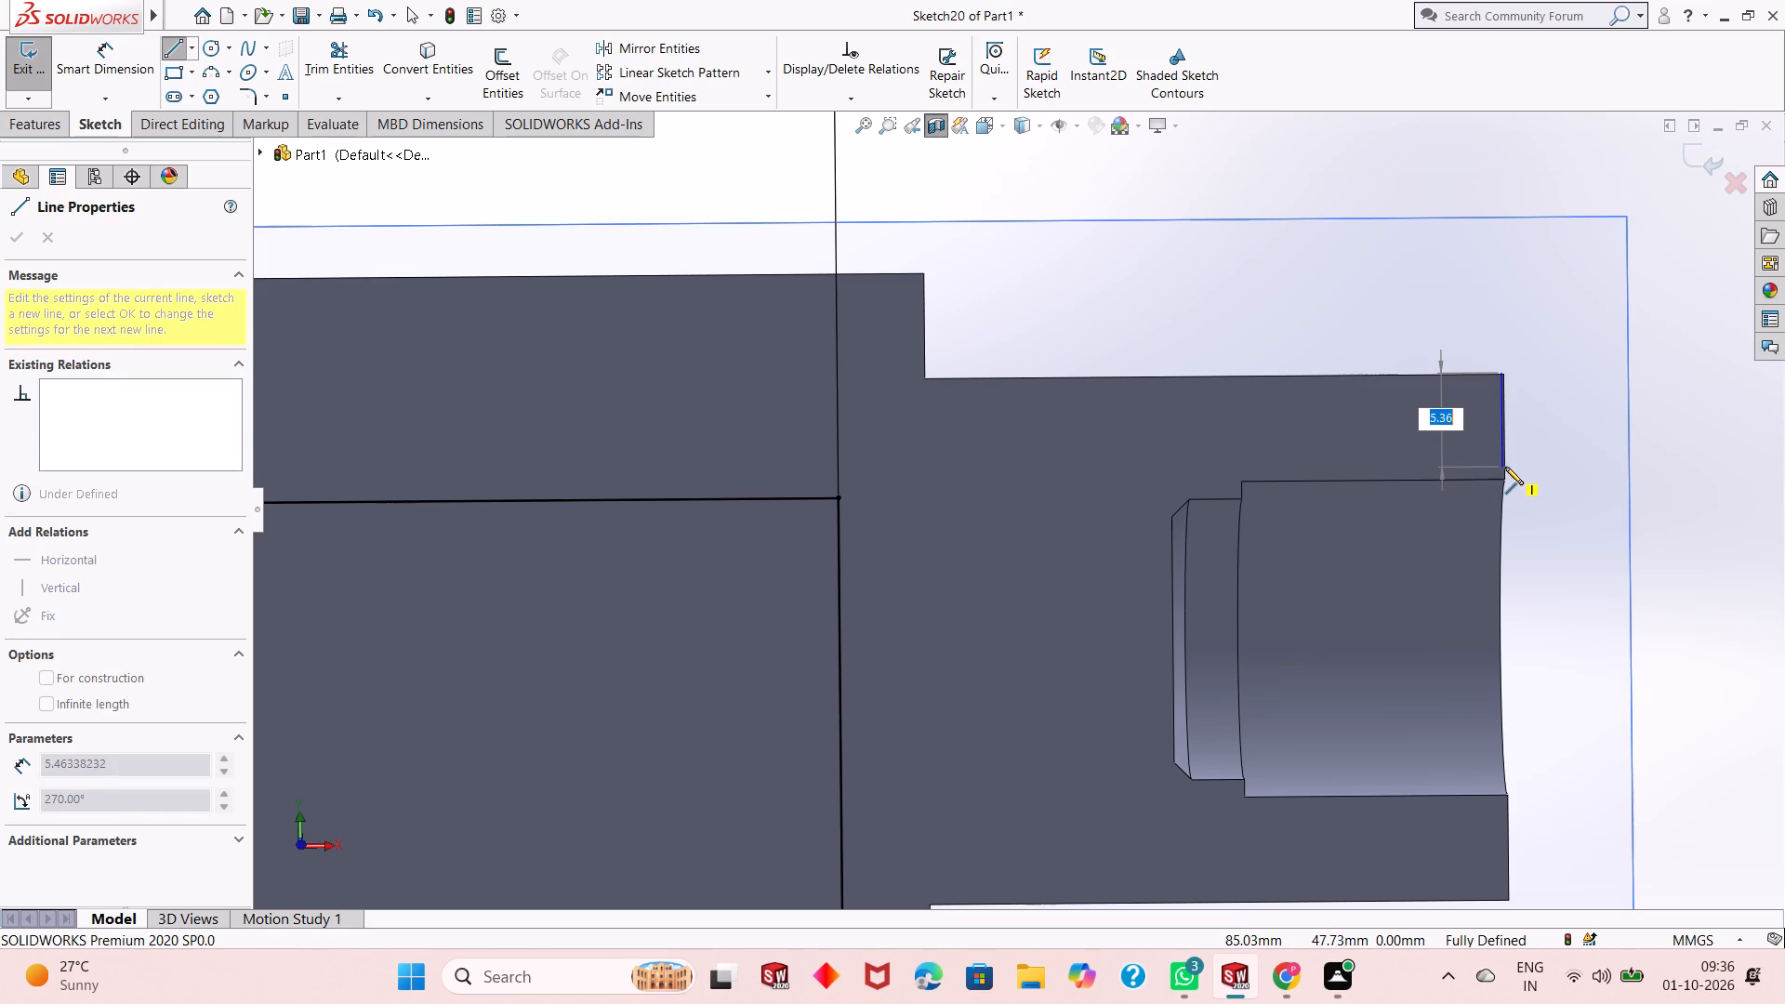
{"action": "key", "text": "Escape"}
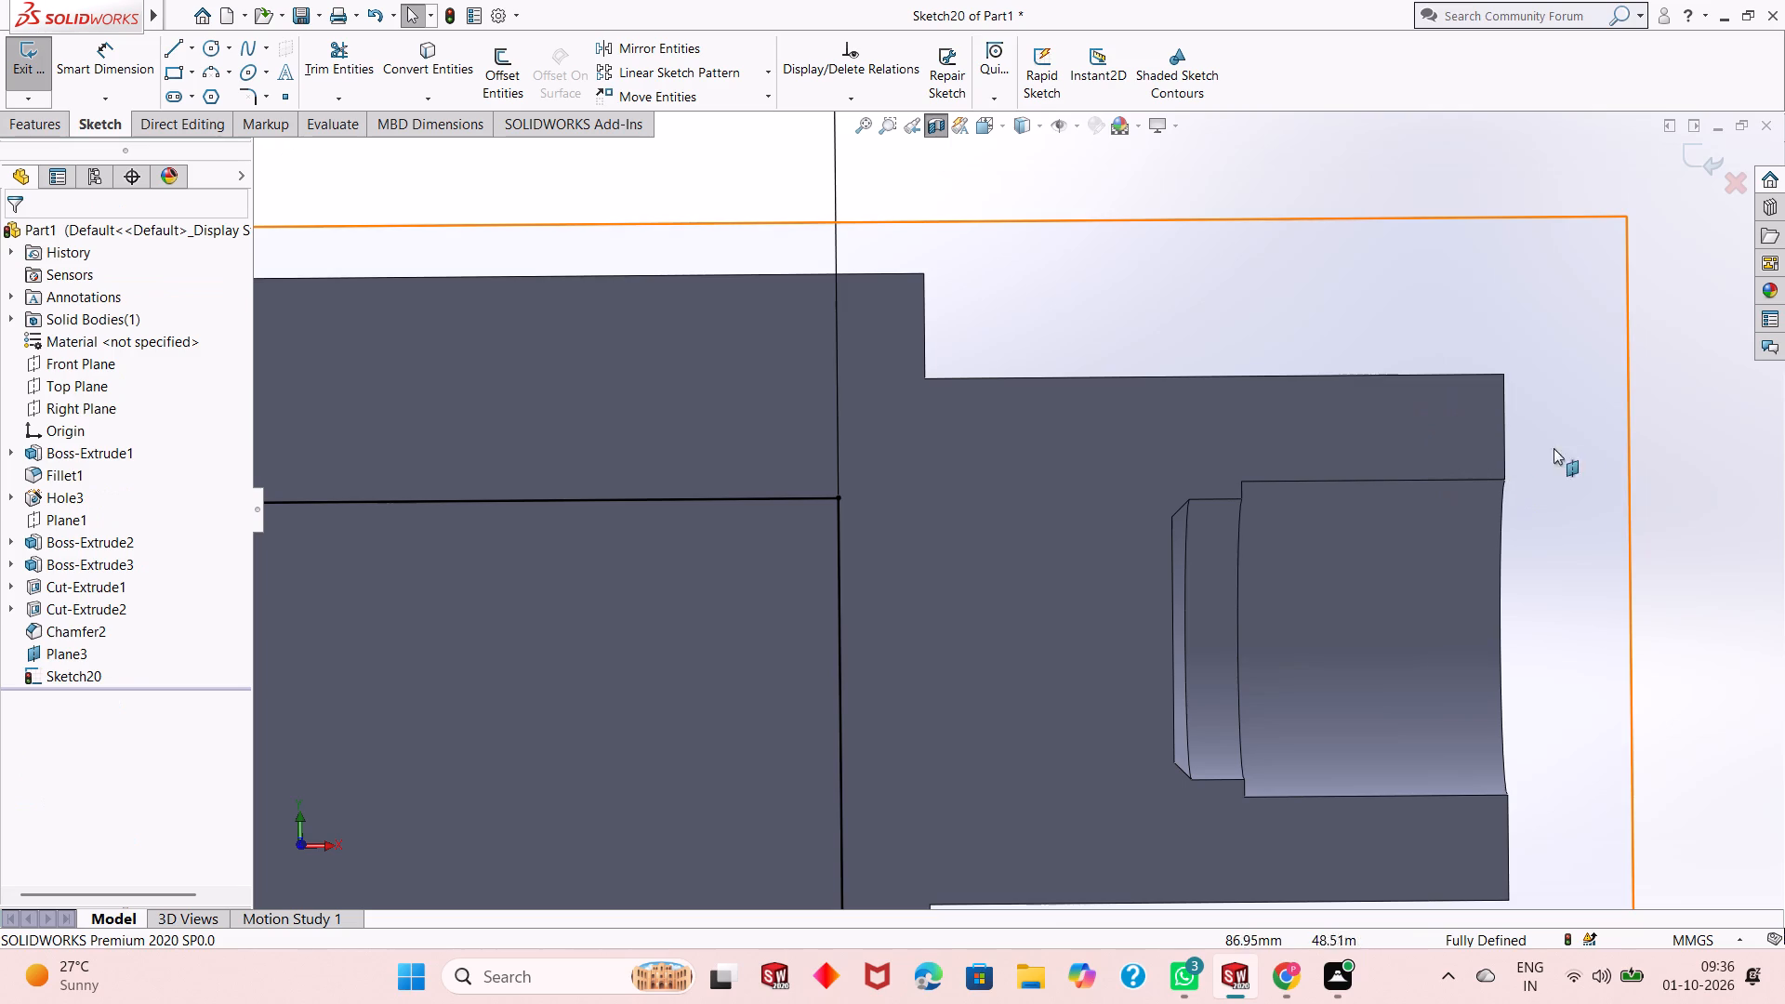
{"action": "middle_click_drag", "start_coordinate": [1646, 448], "coordinate": [1620, 456]}
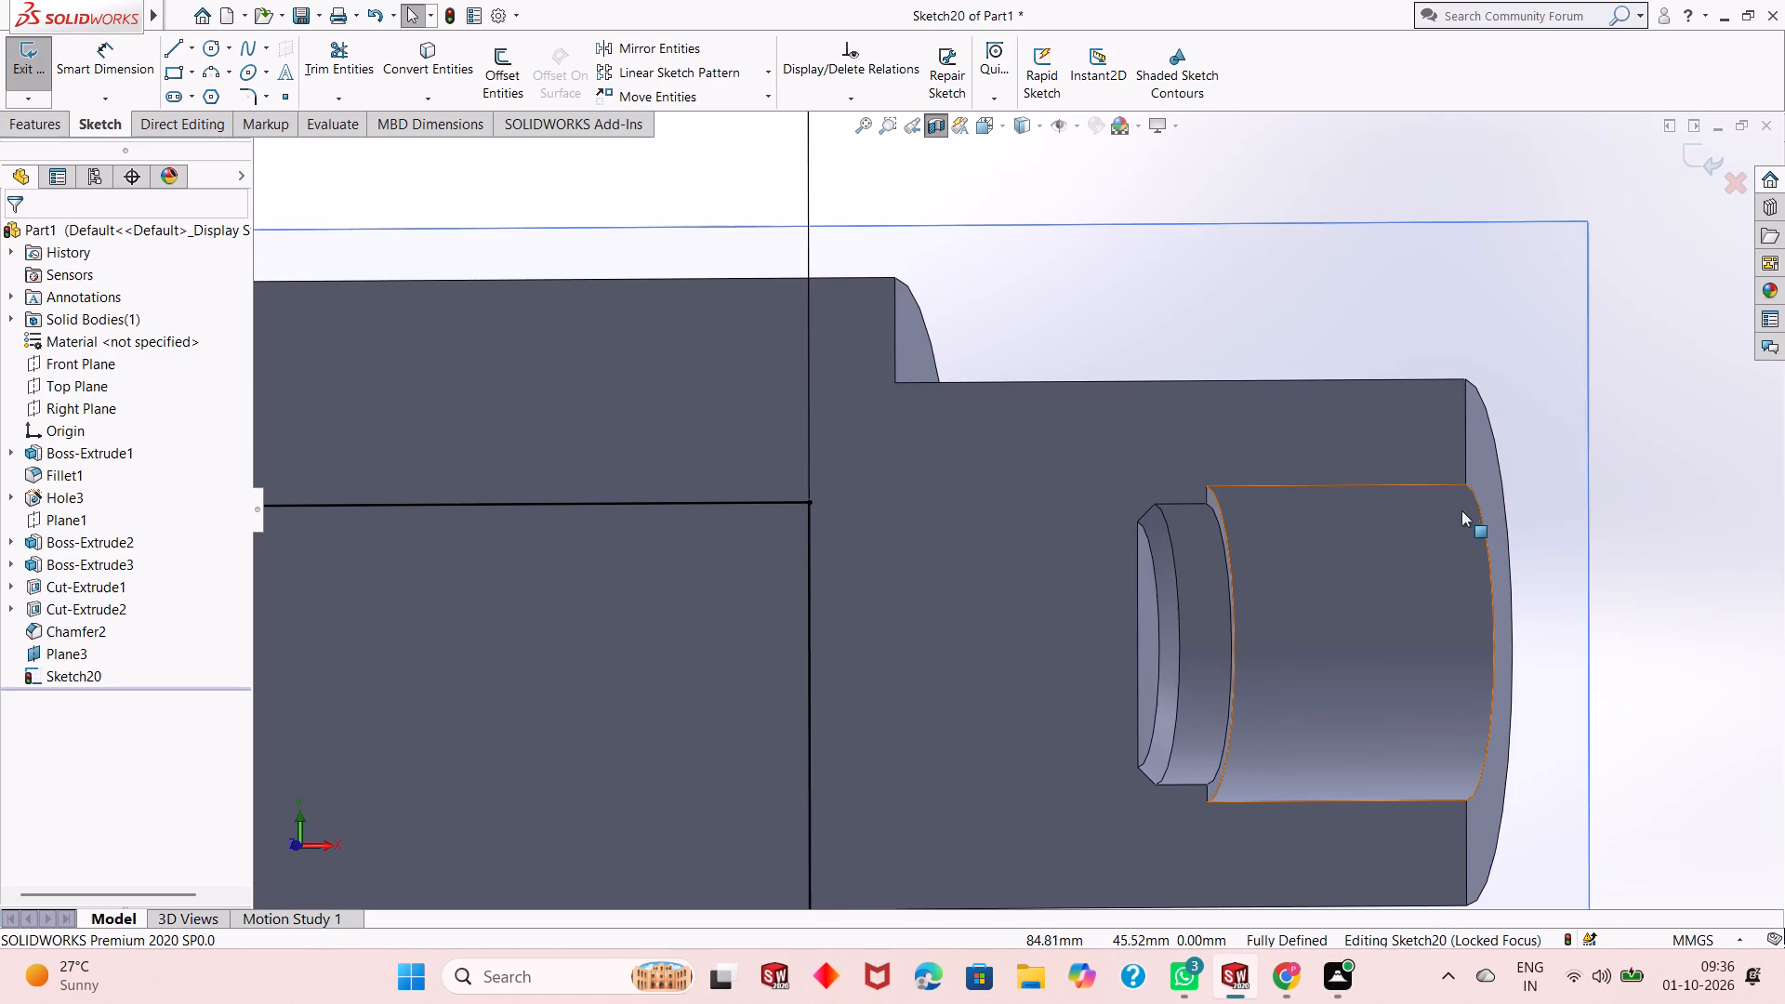
Repeat the boss wall measurement from a straight front view, using a temporary line from the boss's upper outer corner to the bore edge.
{"action": "scroll", "coordinate": [1449, 512], "scroll_direction": "up", "scroll_amount": 1}
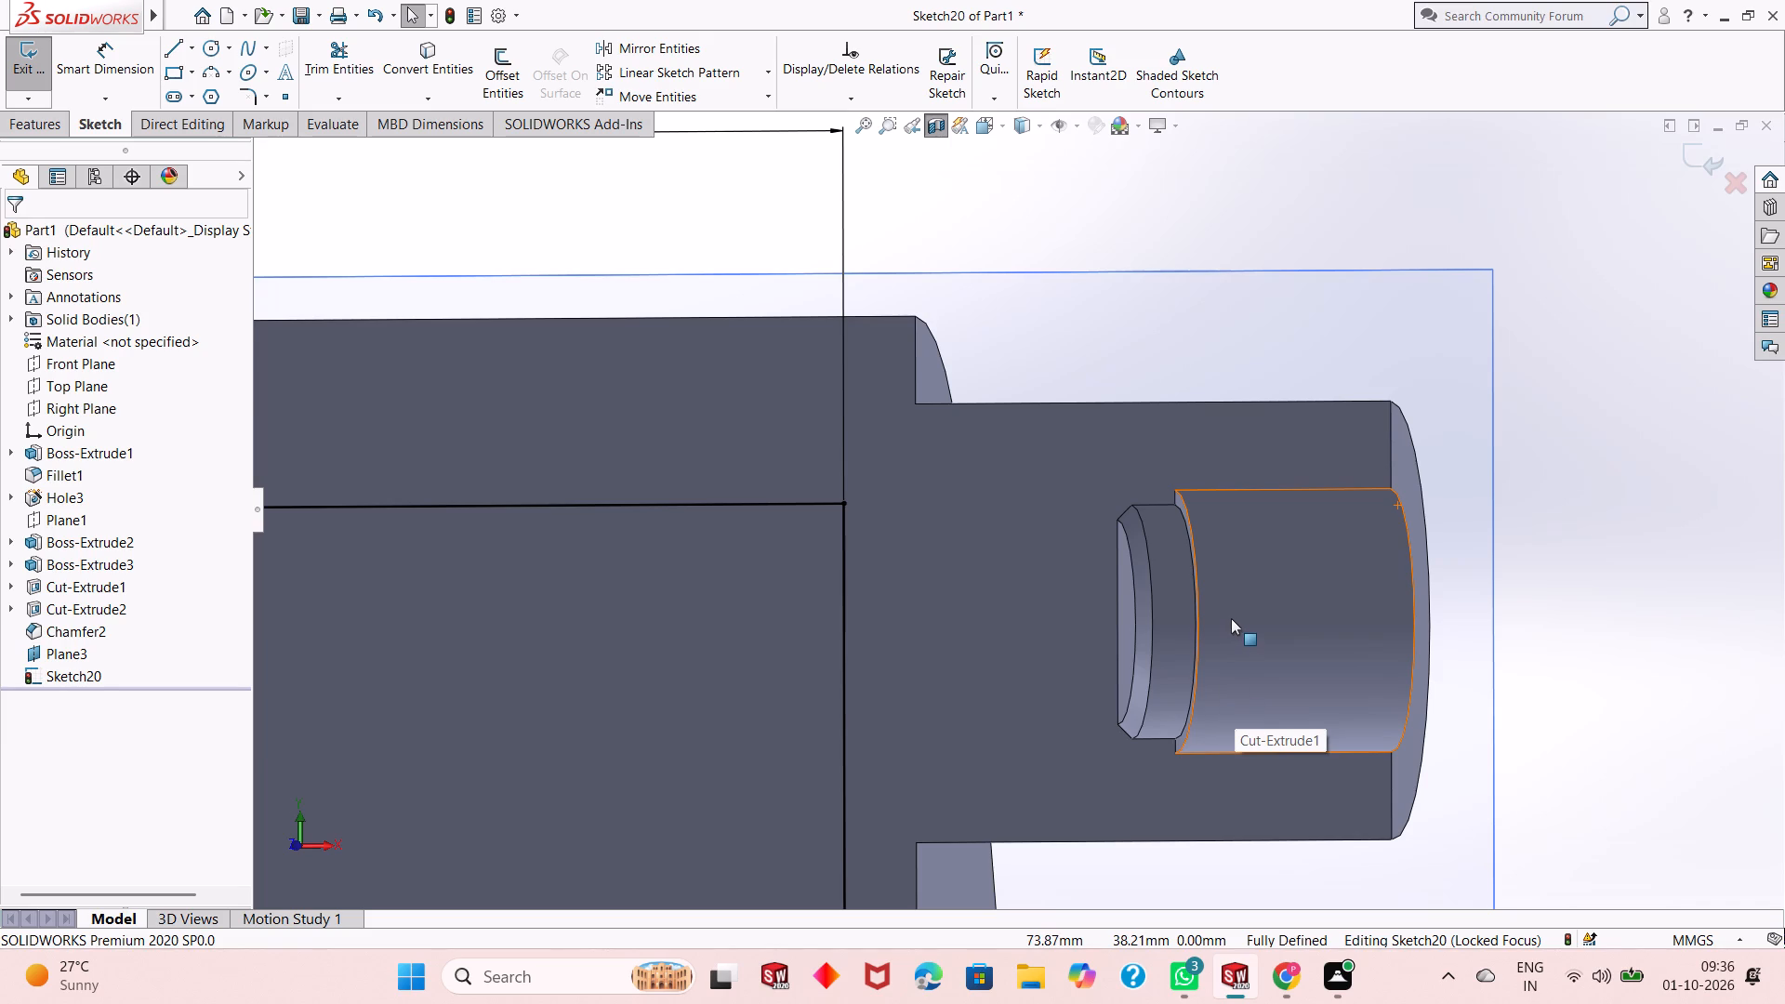
{"action": "key", "text": "ctrl+8"}
{"action": "scroll", "coordinate": [1418, 434], "scroll_direction": "down", "scroll_amount": 4}
{"action": "scroll", "coordinate": [1273, 595], "scroll_direction": "down", "scroll_amount": 2}
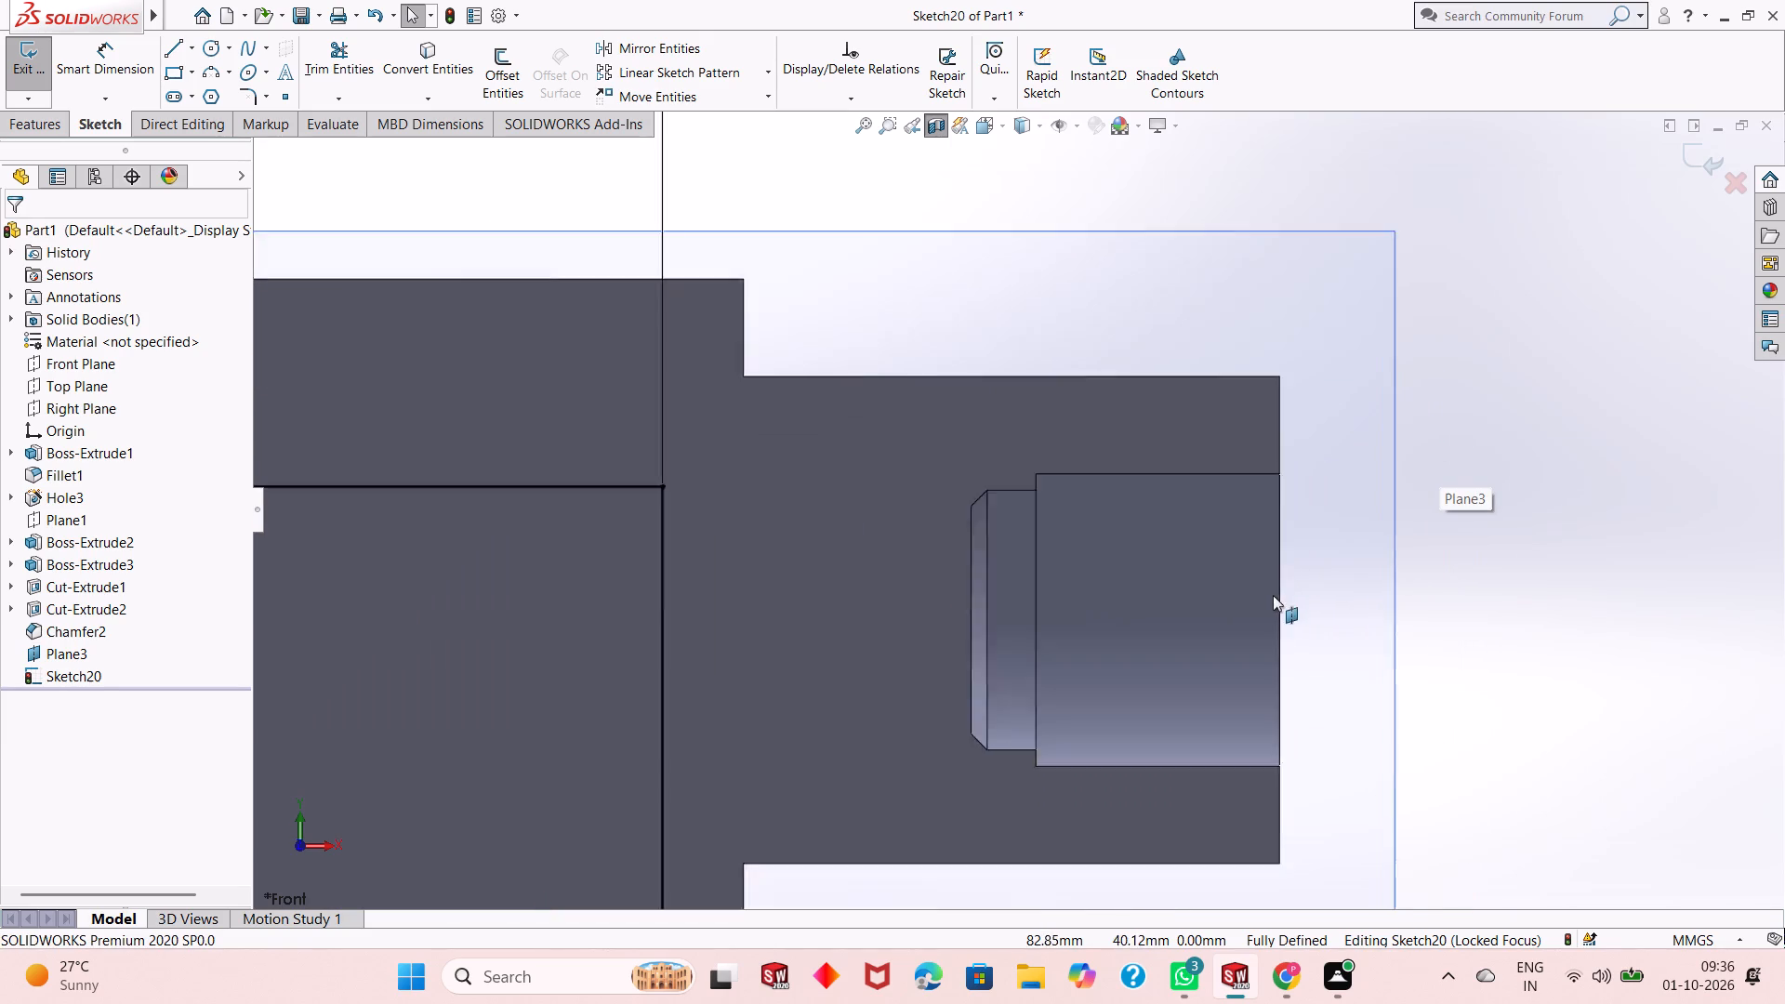
{"action": "scroll", "coordinate": [1273, 595], "scroll_direction": "down", "scroll_amount": 2}
{"action": "scroll", "coordinate": [1210, 464], "scroll_direction": "down", "scroll_amount": 1}
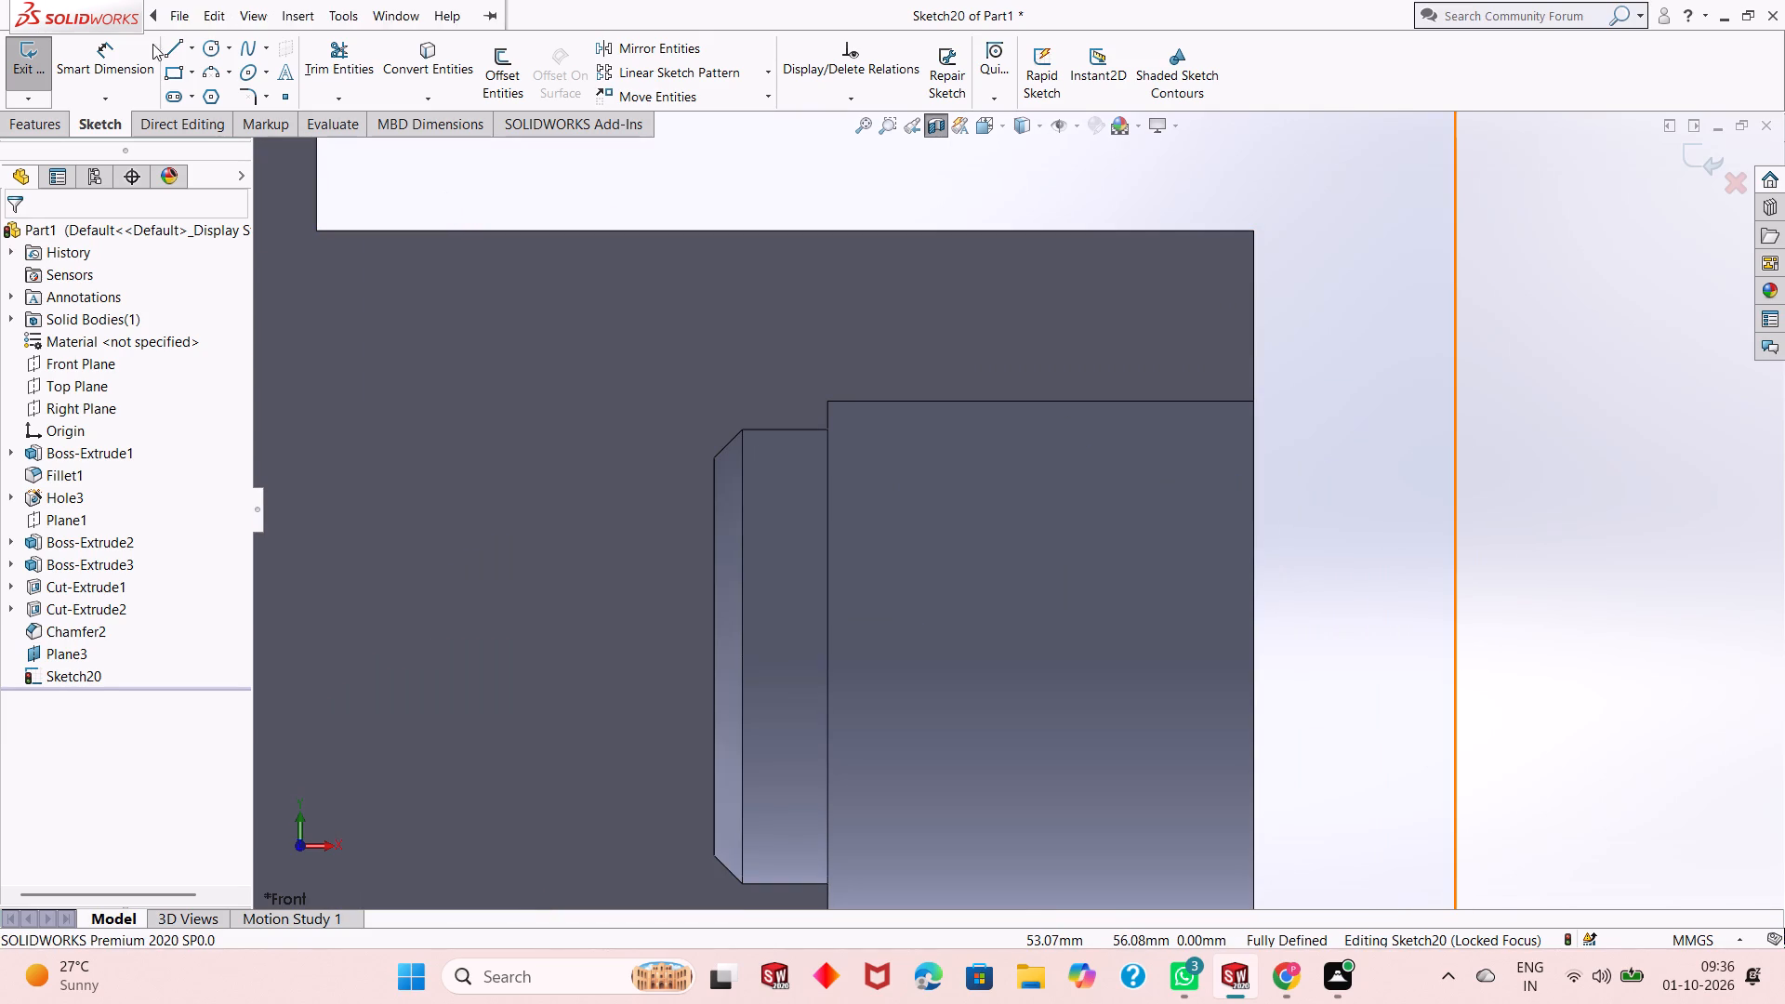
{"action": "left_click", "coordinate": [171, 48]}
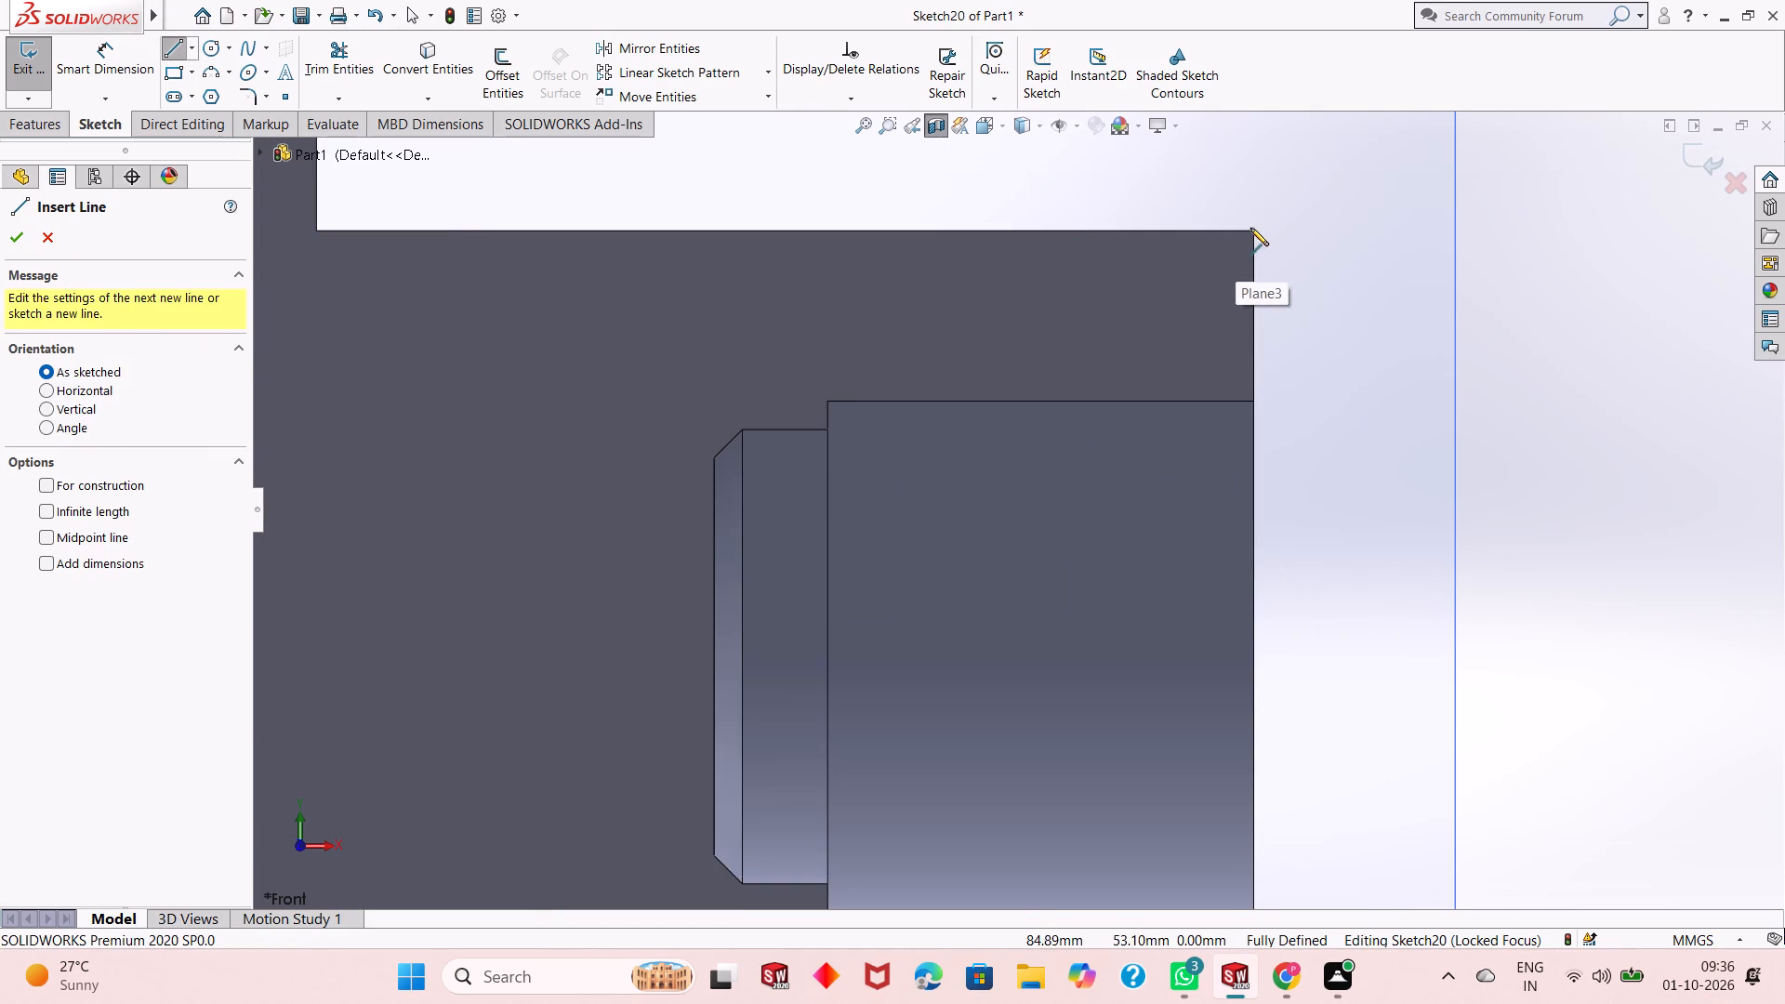
{"action": "left_click", "coordinate": [1252, 227]}
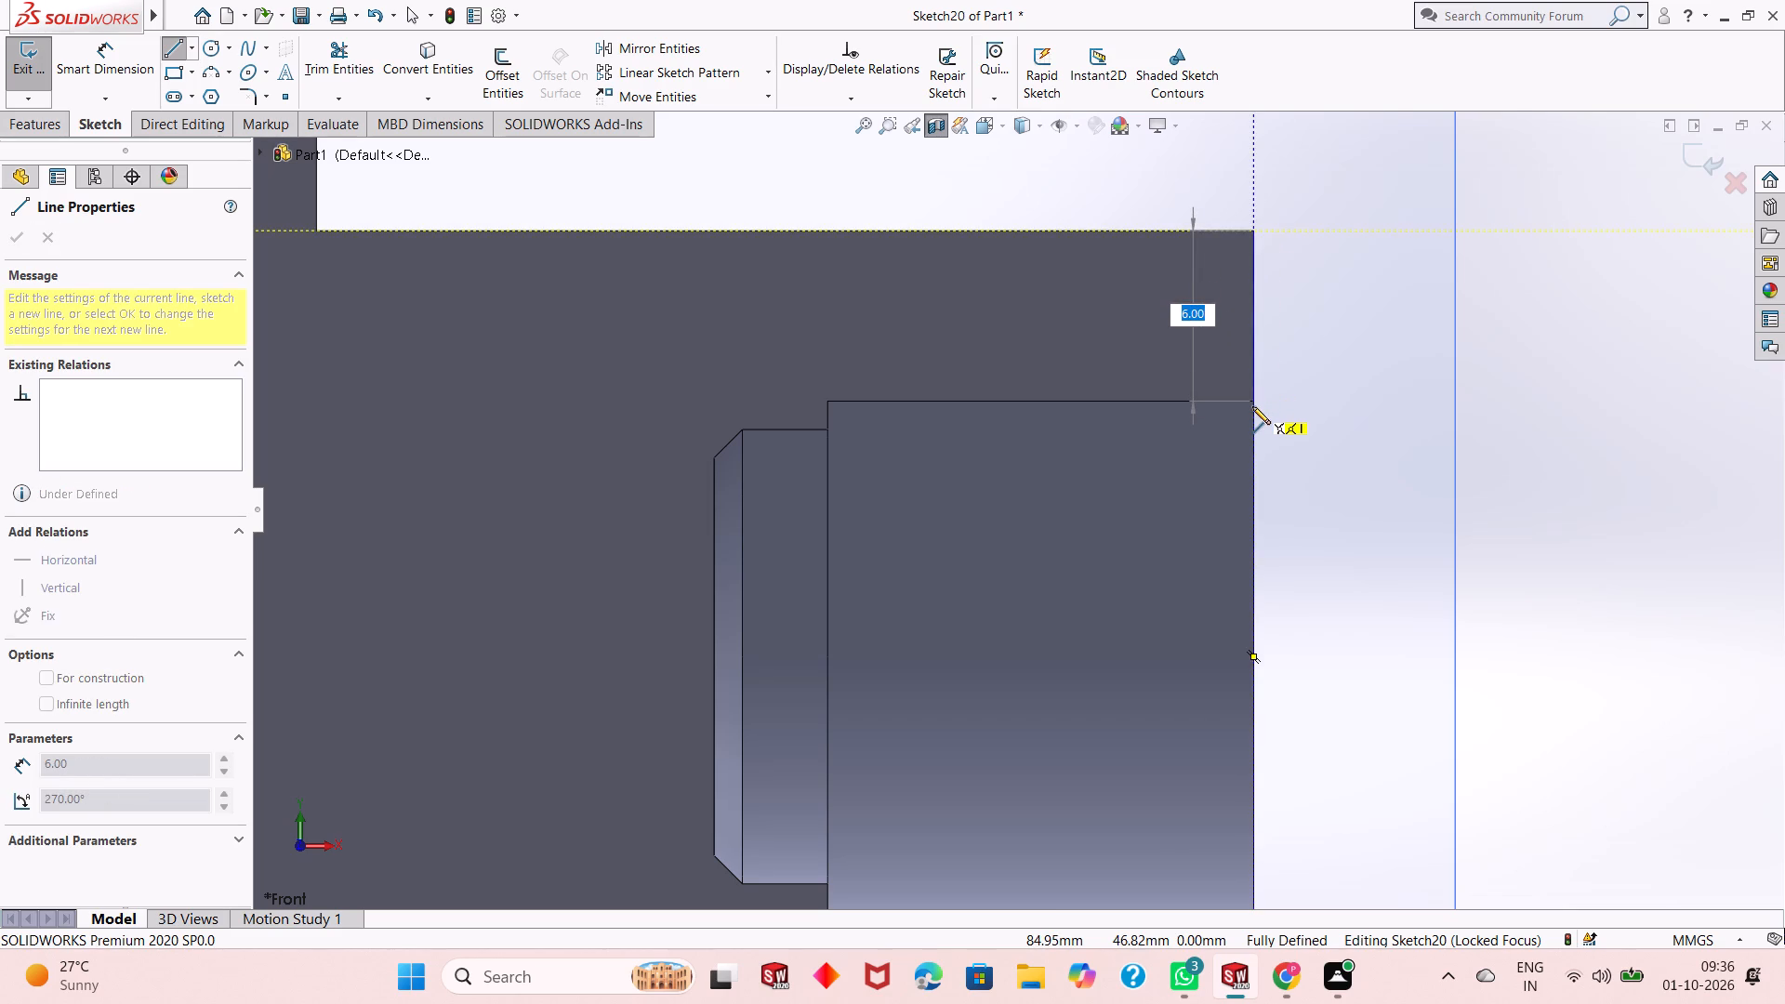
{"action": "key", "text": "Escape"}
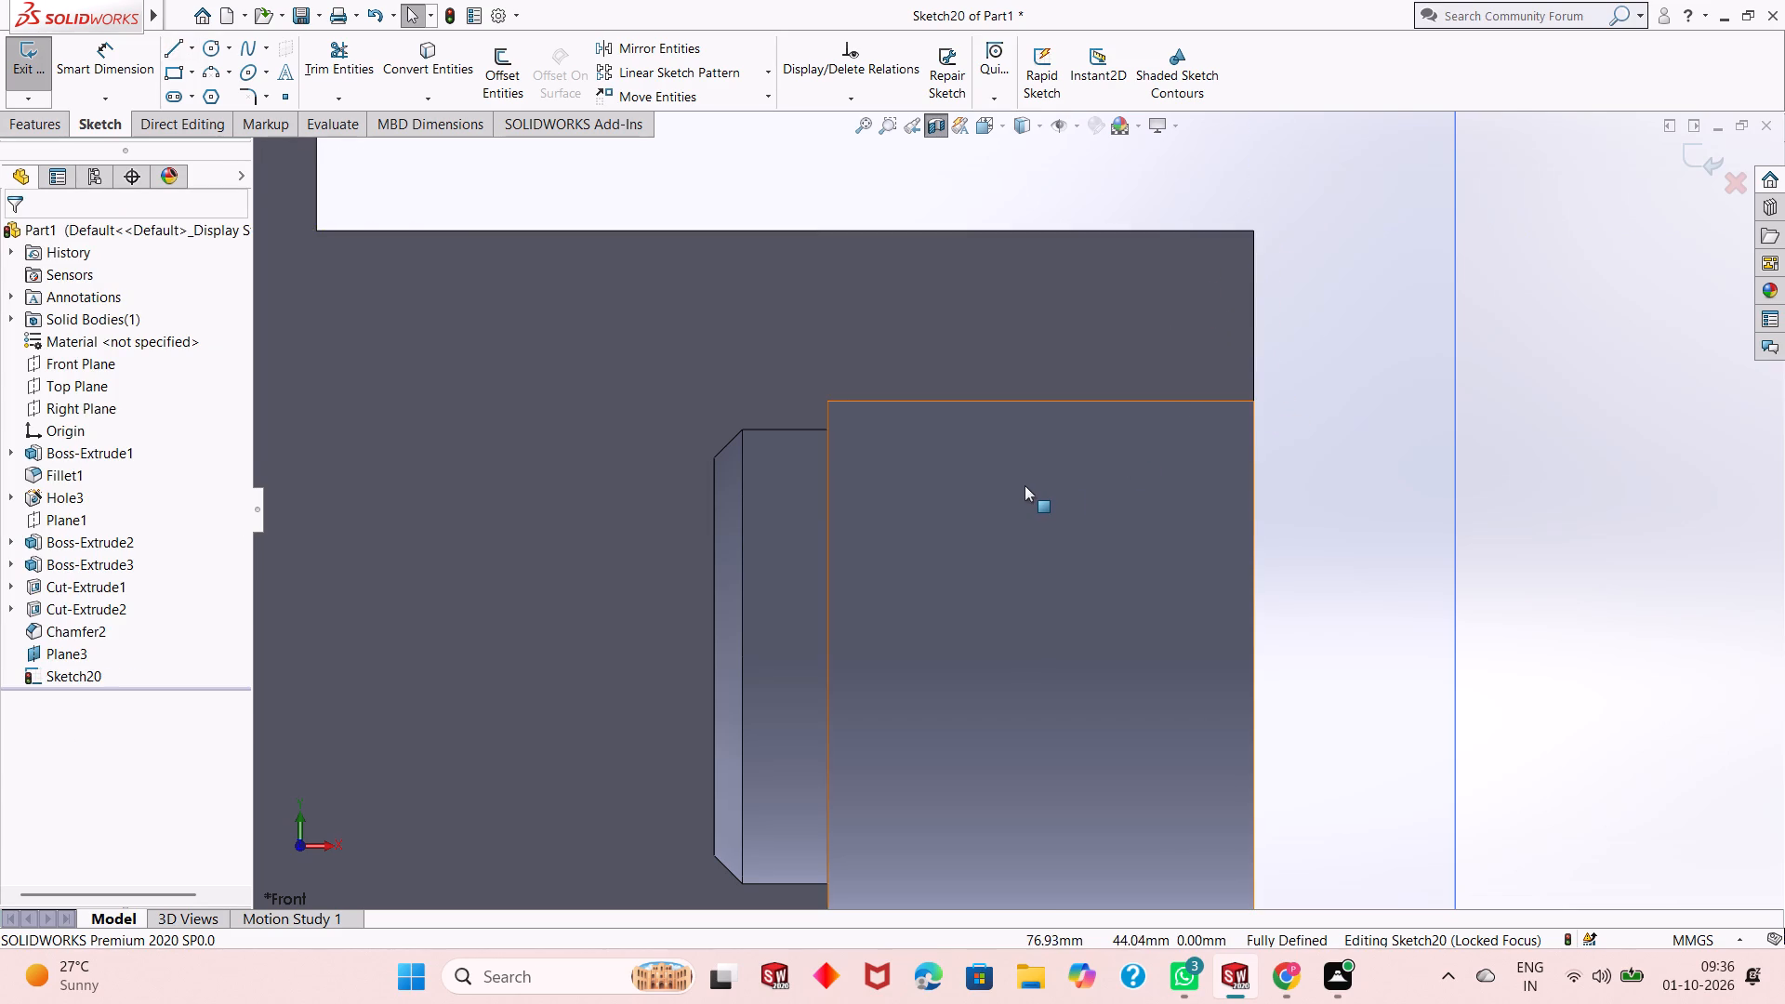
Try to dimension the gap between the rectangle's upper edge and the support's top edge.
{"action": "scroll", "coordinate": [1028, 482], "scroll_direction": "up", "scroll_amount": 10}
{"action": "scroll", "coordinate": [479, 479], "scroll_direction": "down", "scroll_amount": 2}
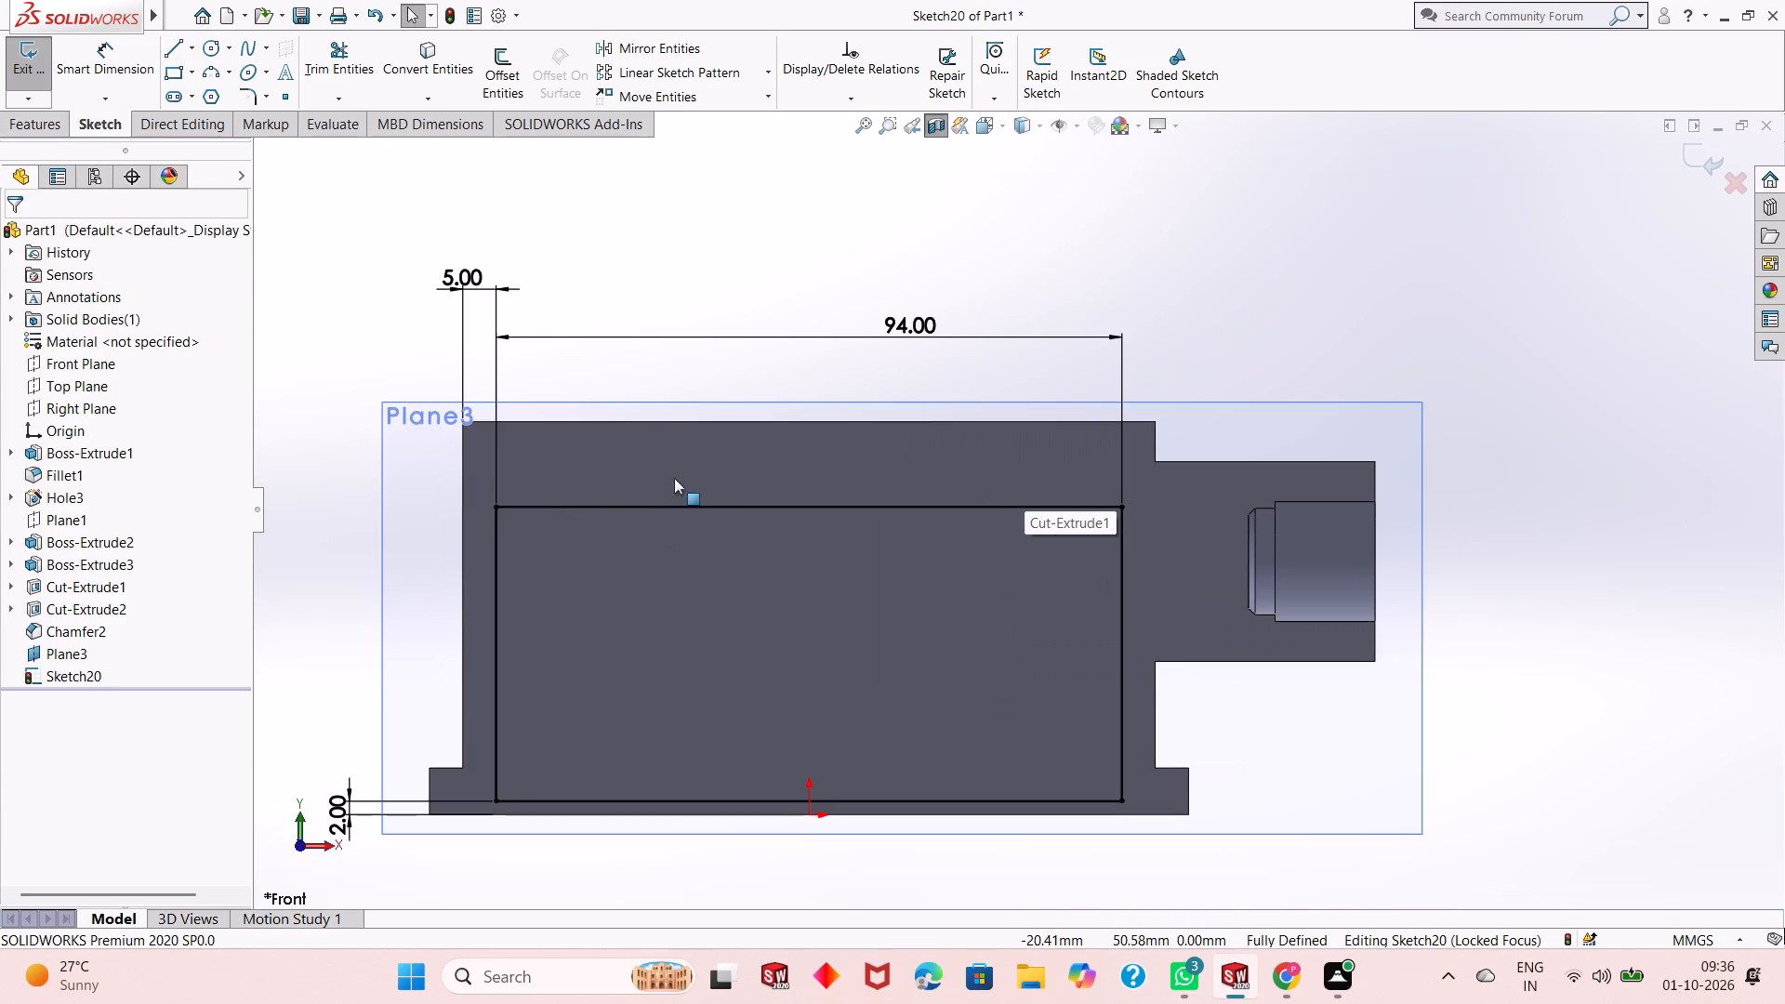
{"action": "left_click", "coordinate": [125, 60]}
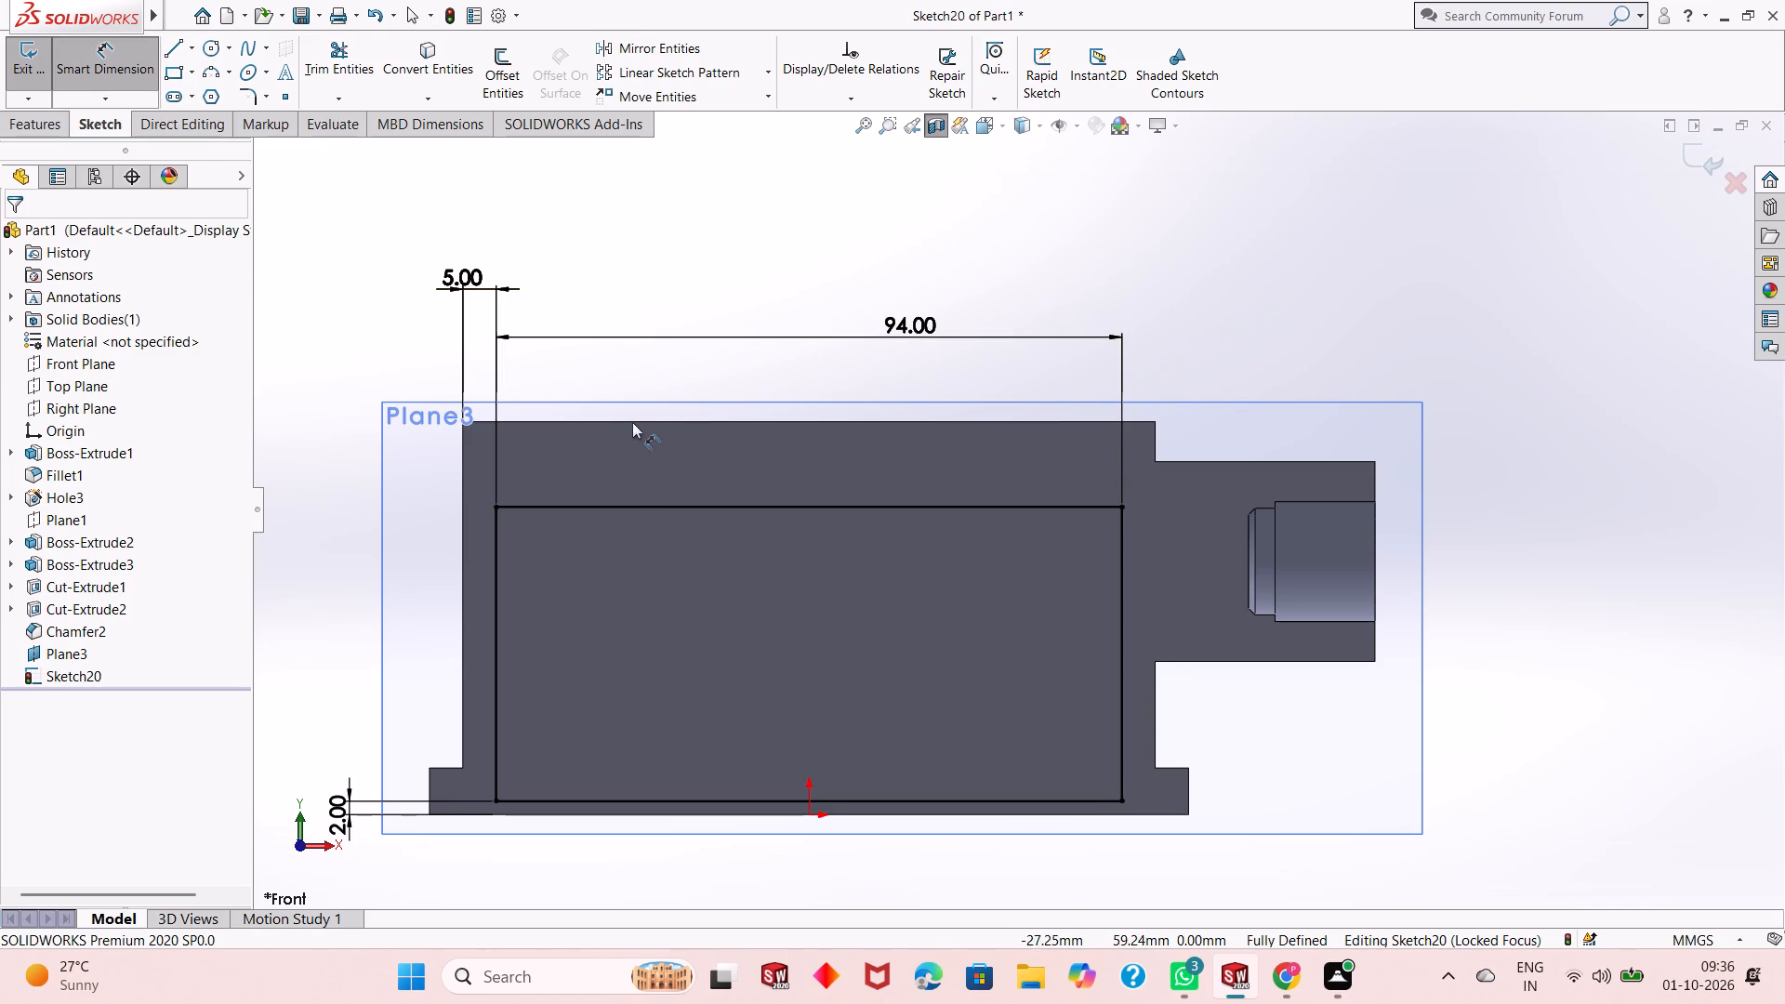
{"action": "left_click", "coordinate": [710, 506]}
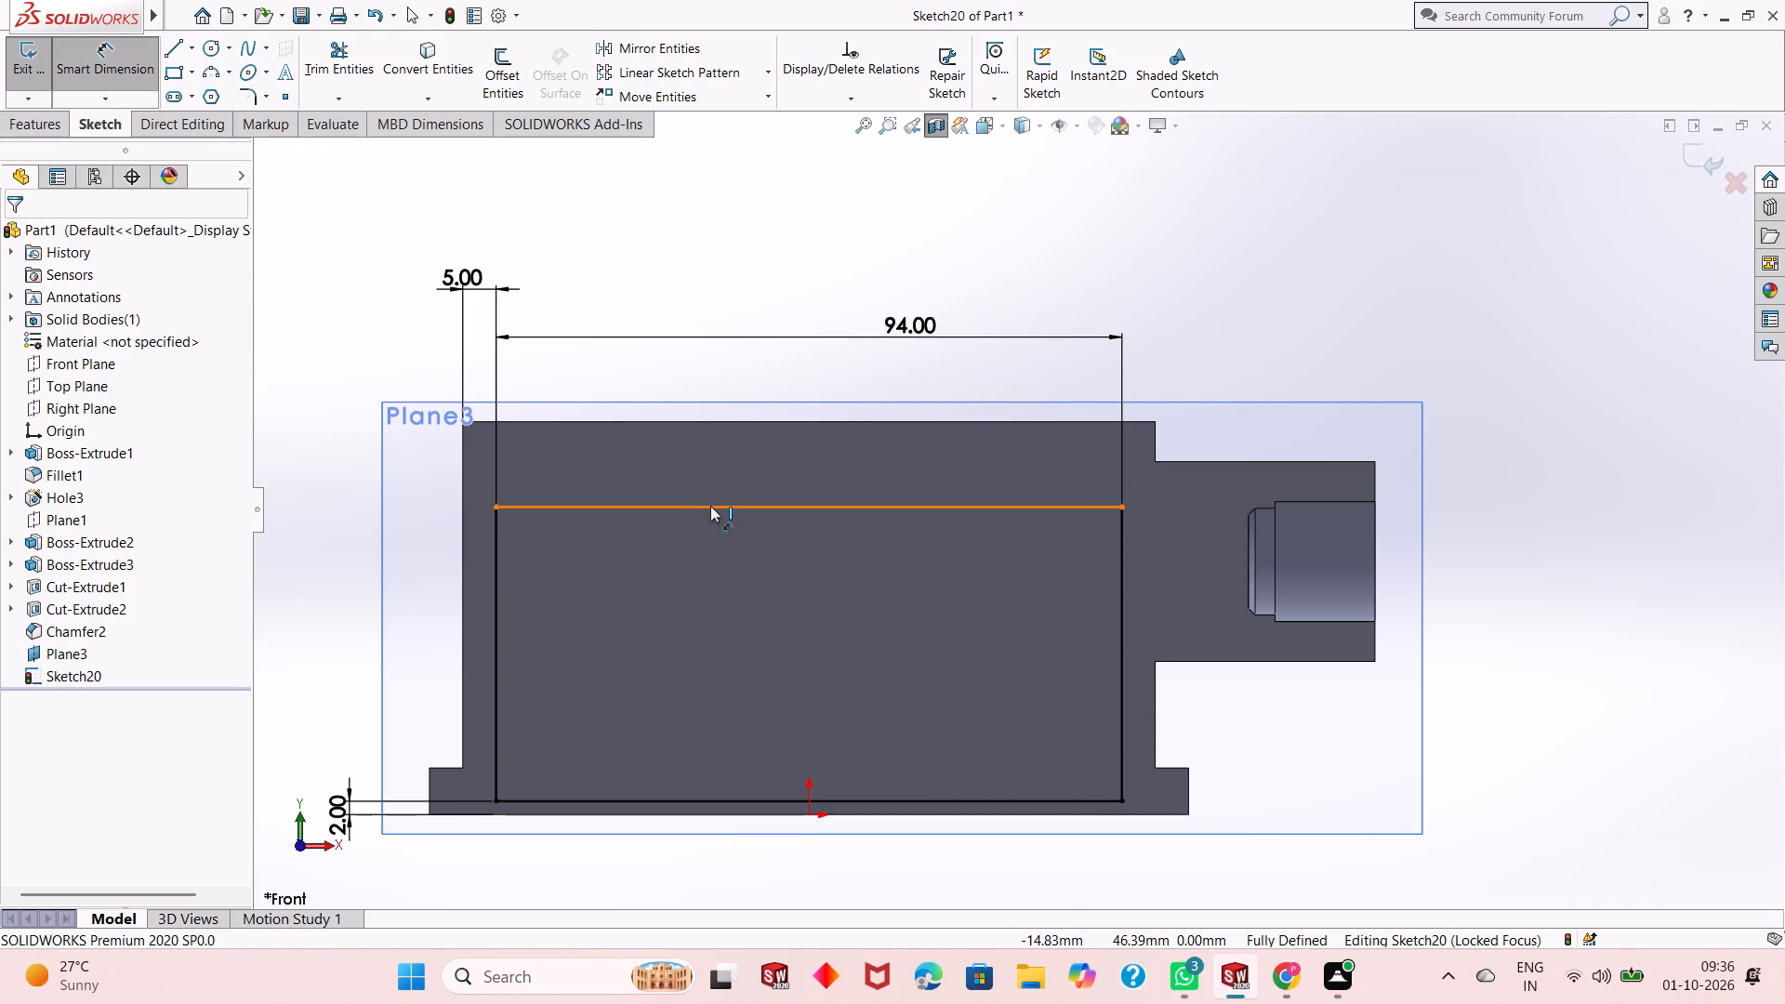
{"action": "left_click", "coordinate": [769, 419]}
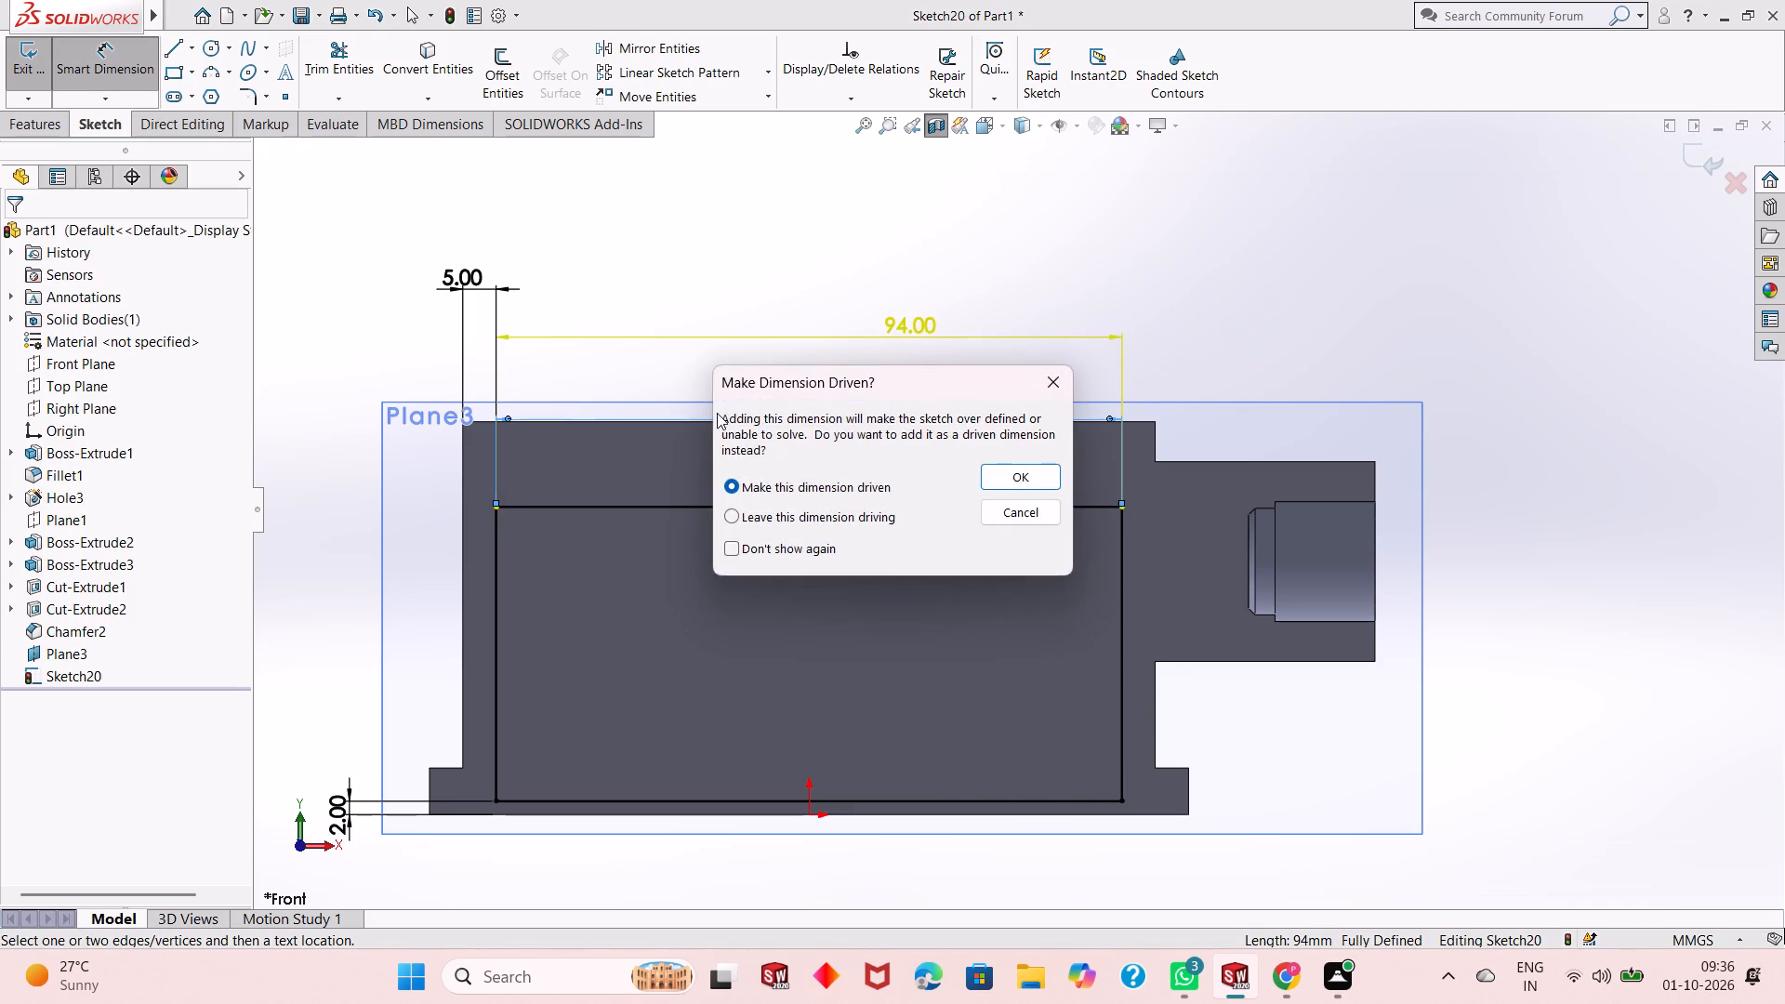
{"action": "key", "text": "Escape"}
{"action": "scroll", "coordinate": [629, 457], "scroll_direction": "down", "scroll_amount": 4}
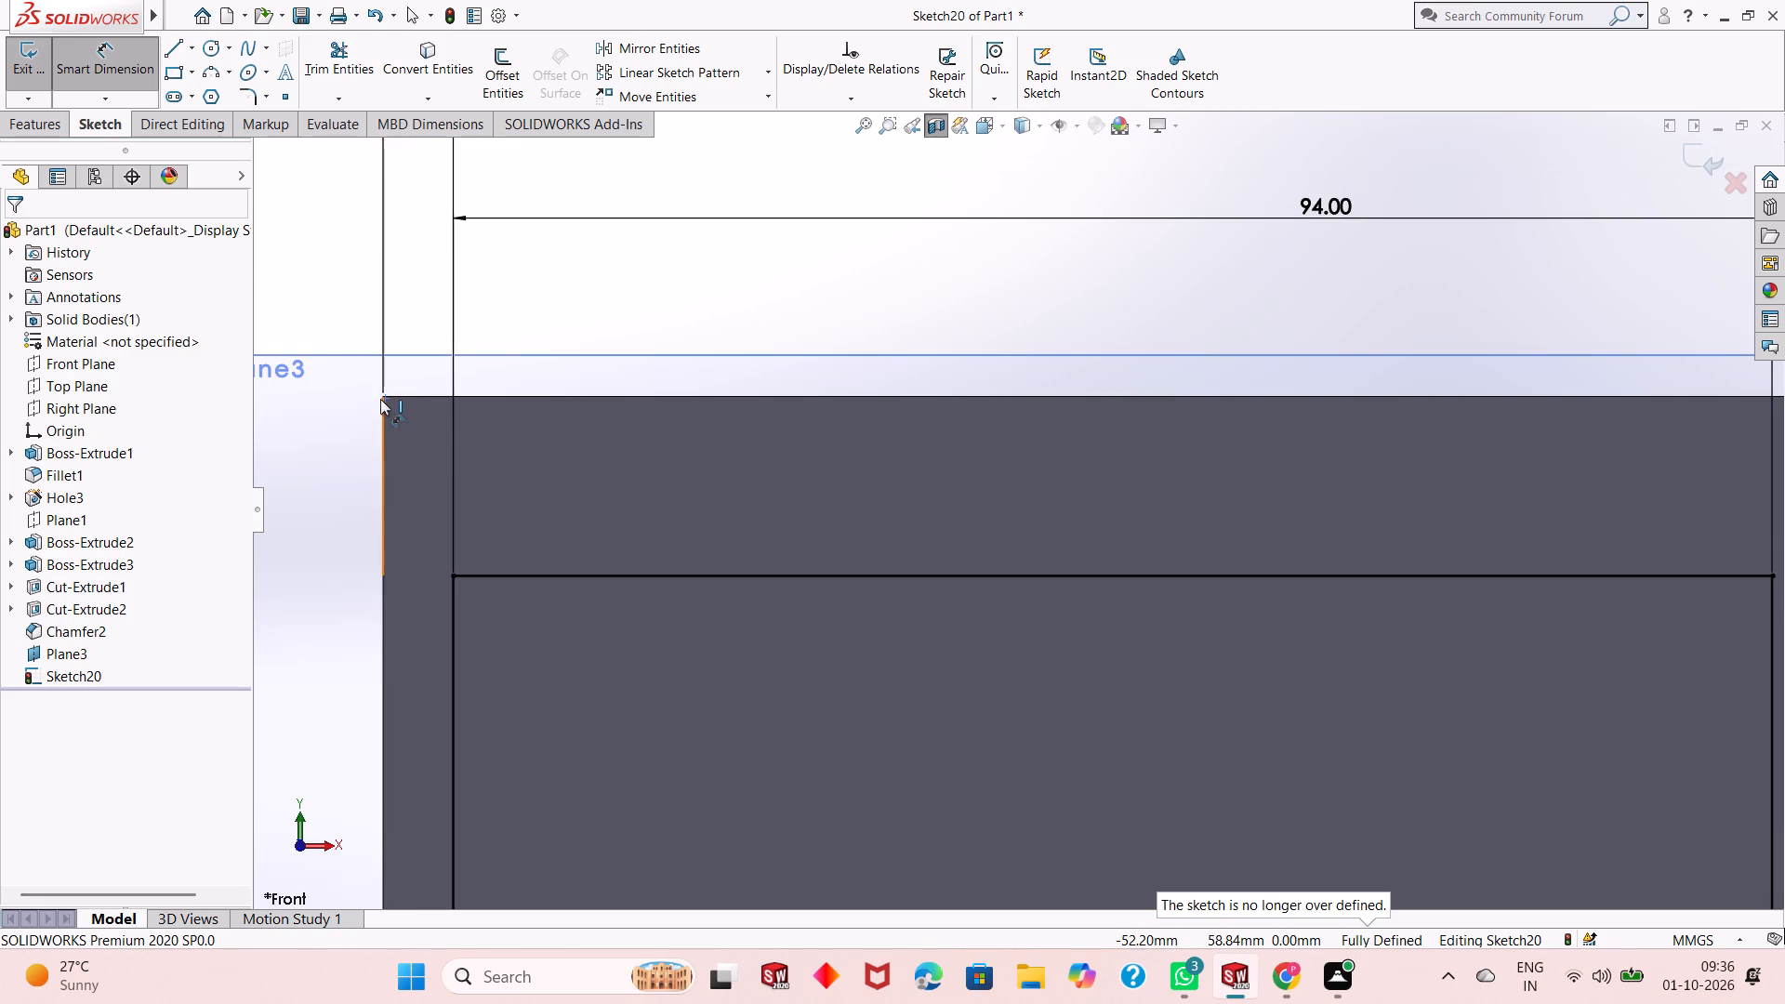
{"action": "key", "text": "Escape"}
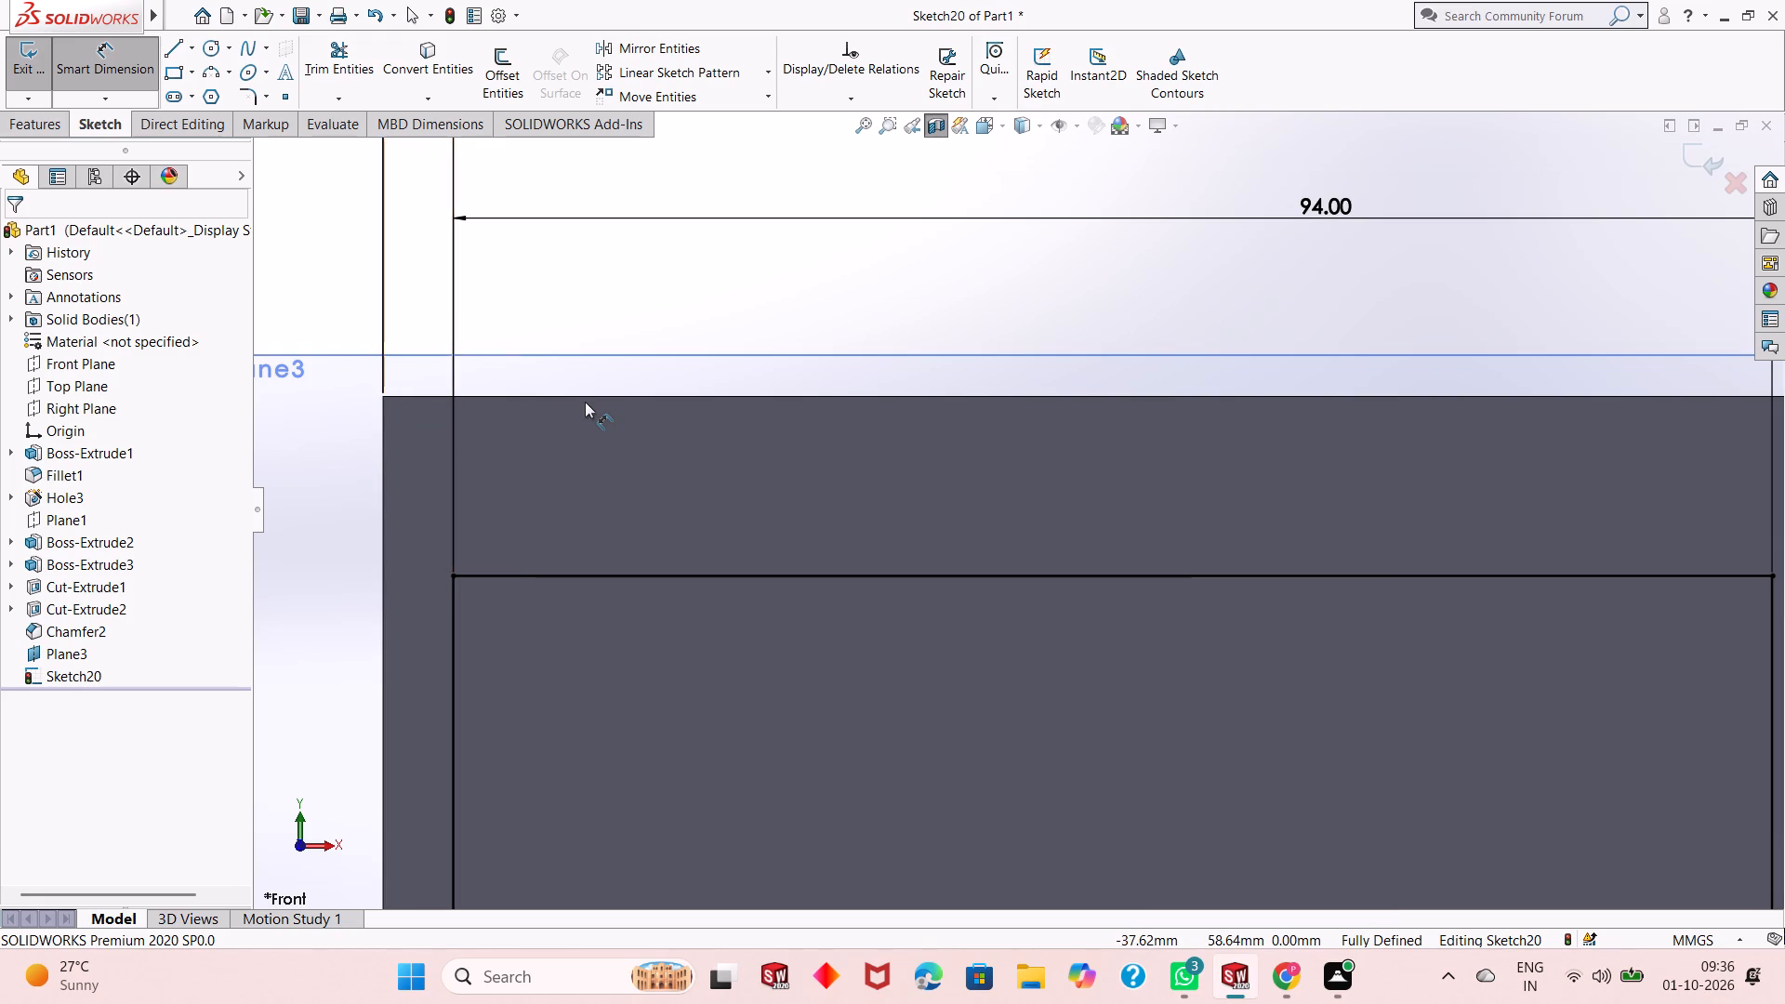
Undo the rectangle's lower-edge and end-edge offset dimensions and its 94 mm width edit.
{"action": "key", "text": "ctrl+z"}
{"action": "key", "text": "ctrl+z"}
{"action": "key", "text": "ctrl+z"}
{"action": "key", "text": "ctrl+z"}
{"action": "key", "text": "ctrl+z"}
{"action": "key", "text": "ctrl+z"}
{"action": "key", "text": "ctrl+z"}
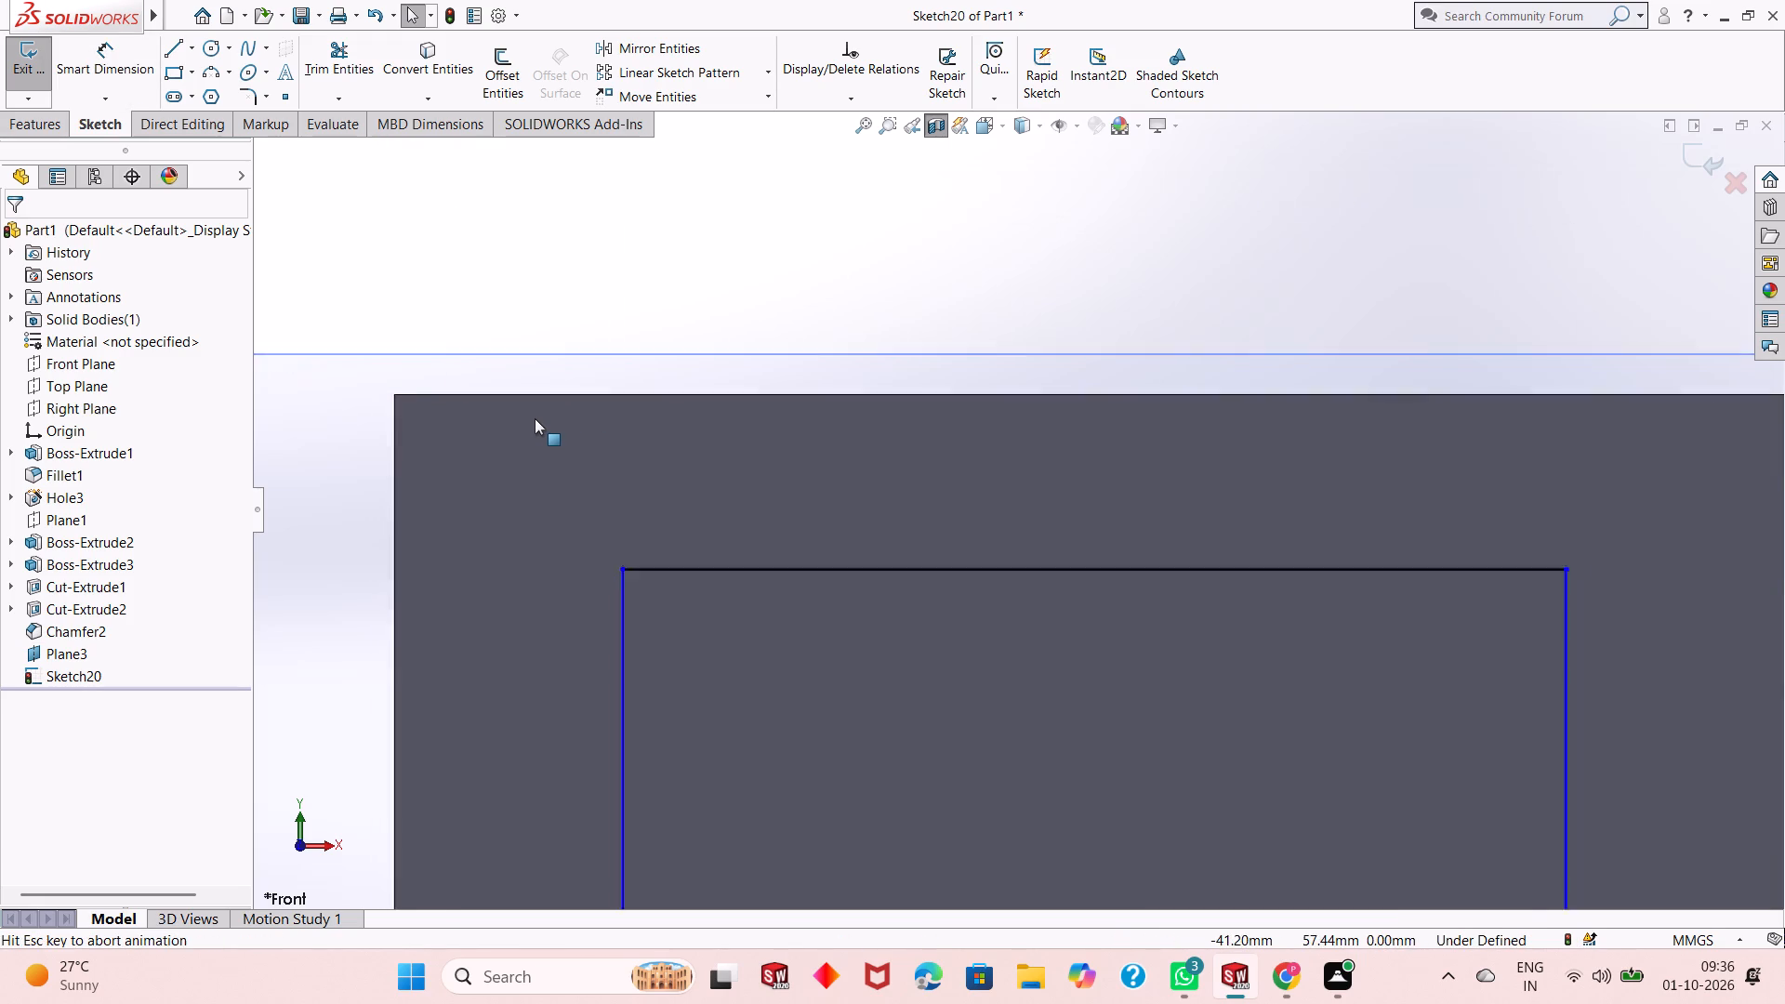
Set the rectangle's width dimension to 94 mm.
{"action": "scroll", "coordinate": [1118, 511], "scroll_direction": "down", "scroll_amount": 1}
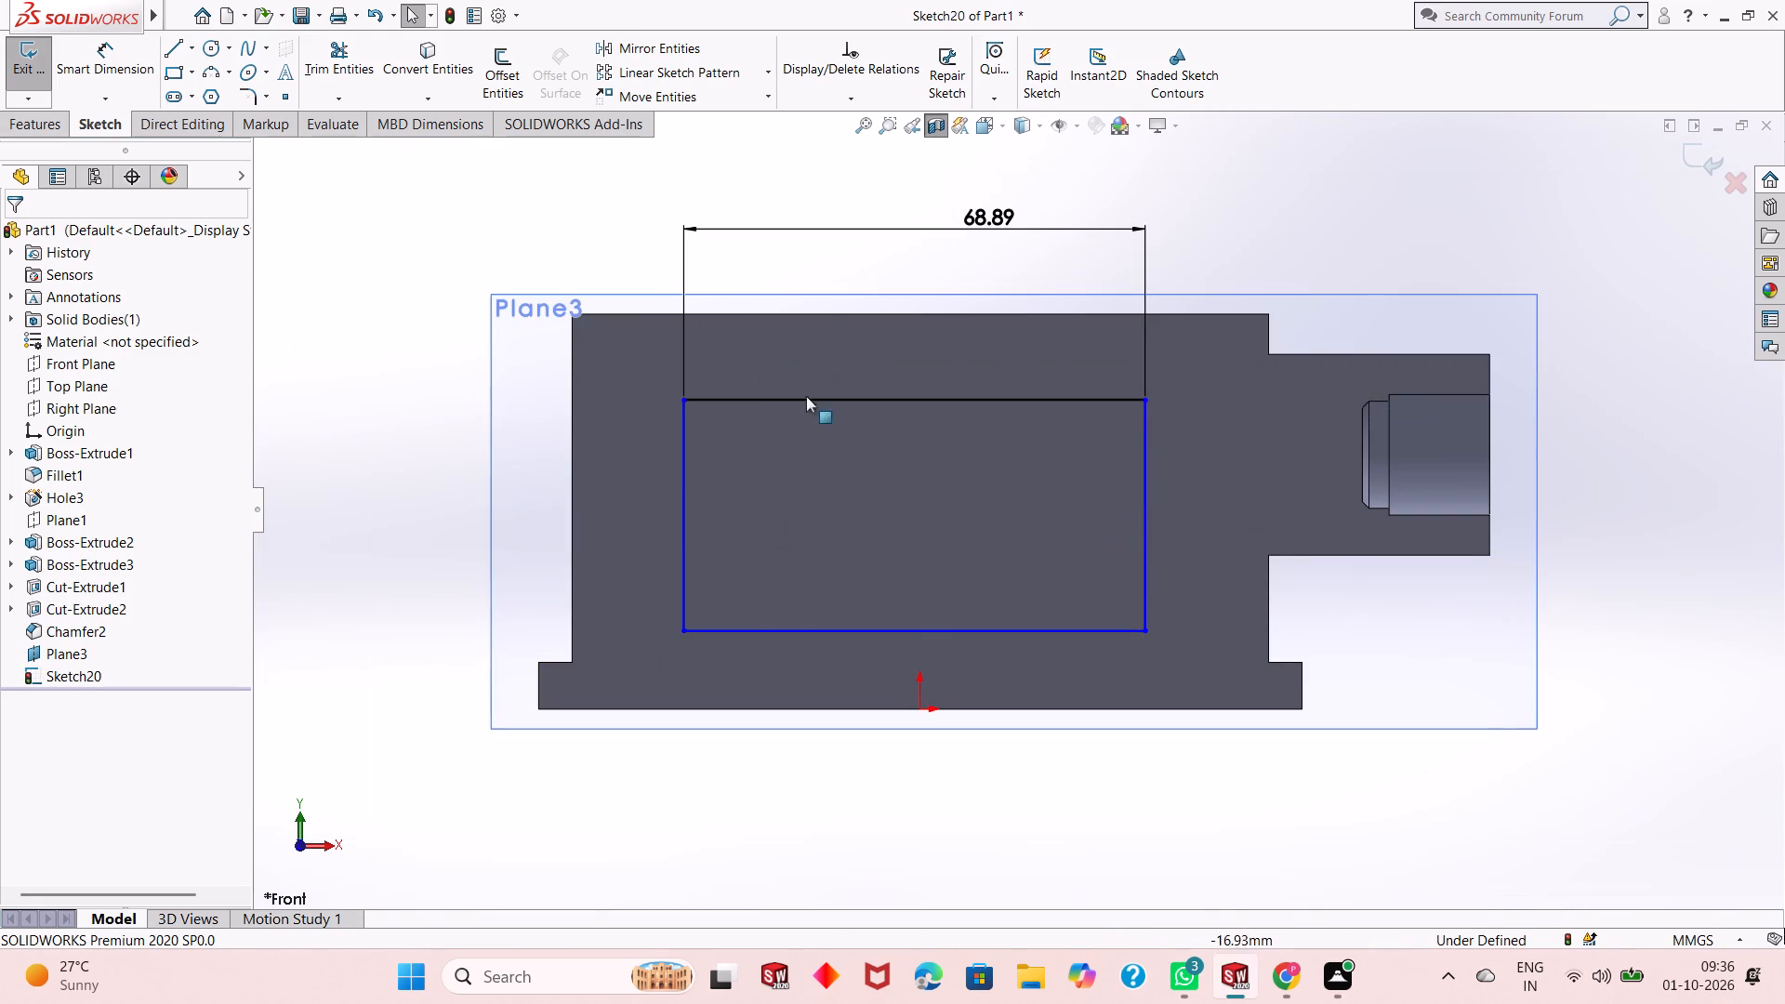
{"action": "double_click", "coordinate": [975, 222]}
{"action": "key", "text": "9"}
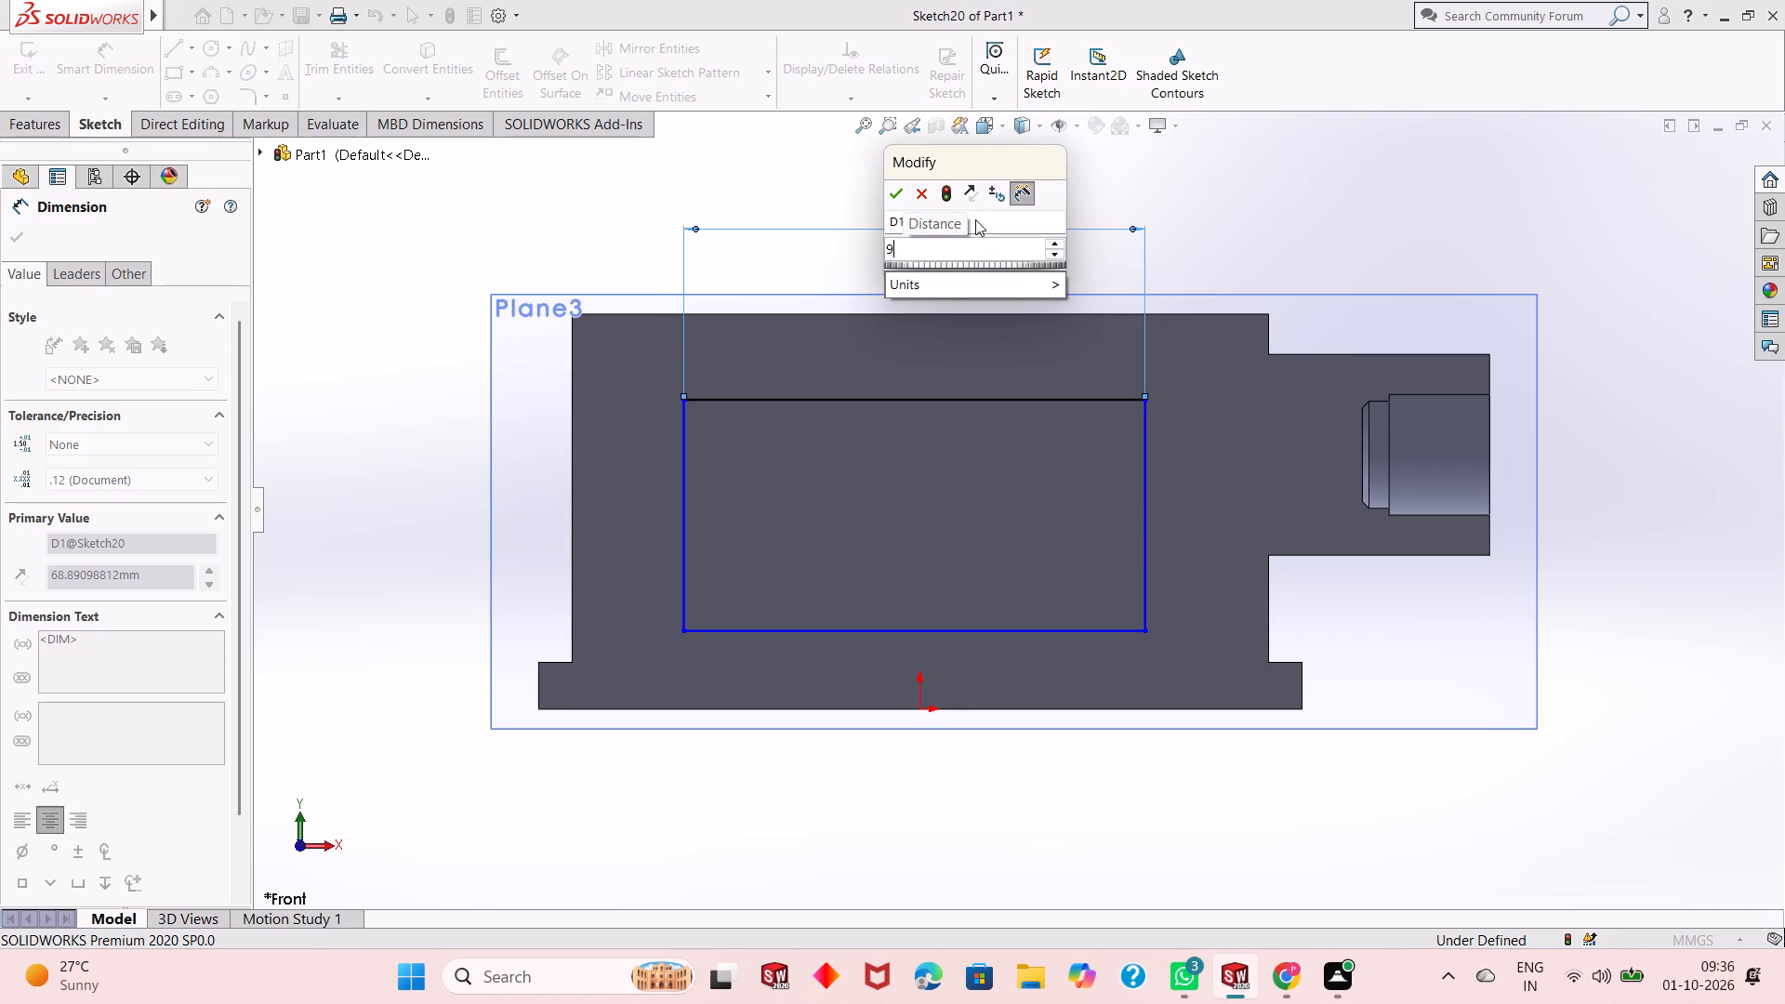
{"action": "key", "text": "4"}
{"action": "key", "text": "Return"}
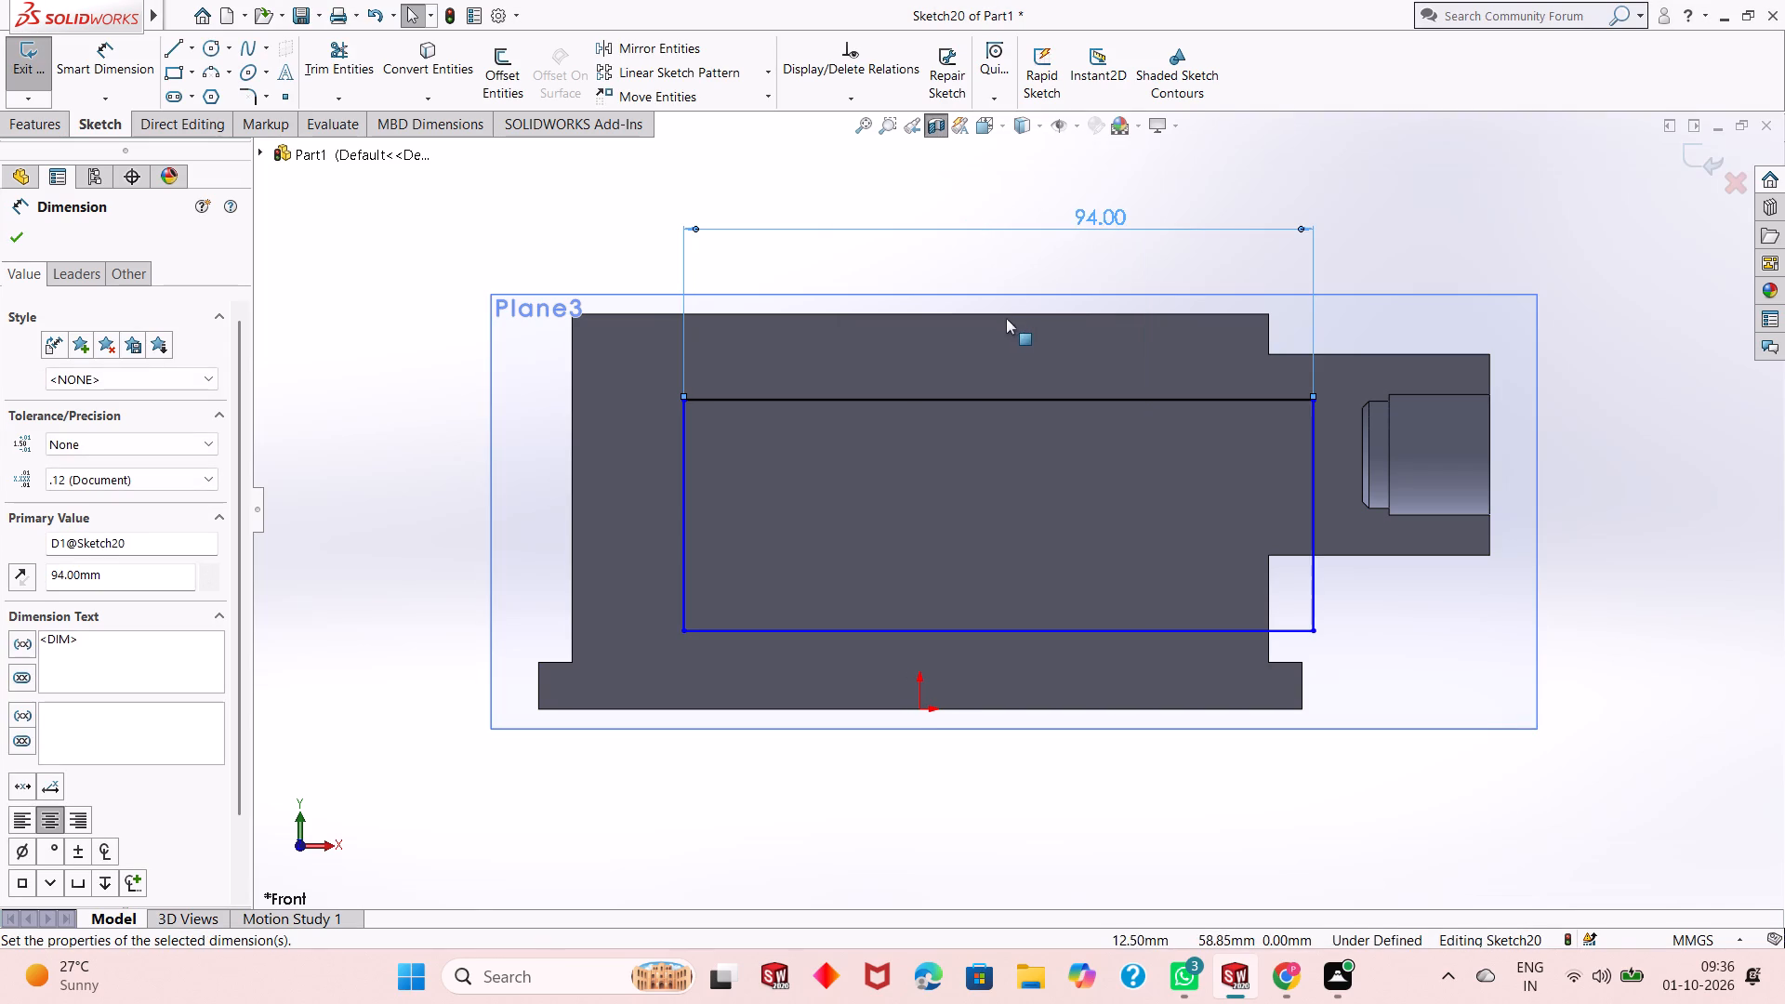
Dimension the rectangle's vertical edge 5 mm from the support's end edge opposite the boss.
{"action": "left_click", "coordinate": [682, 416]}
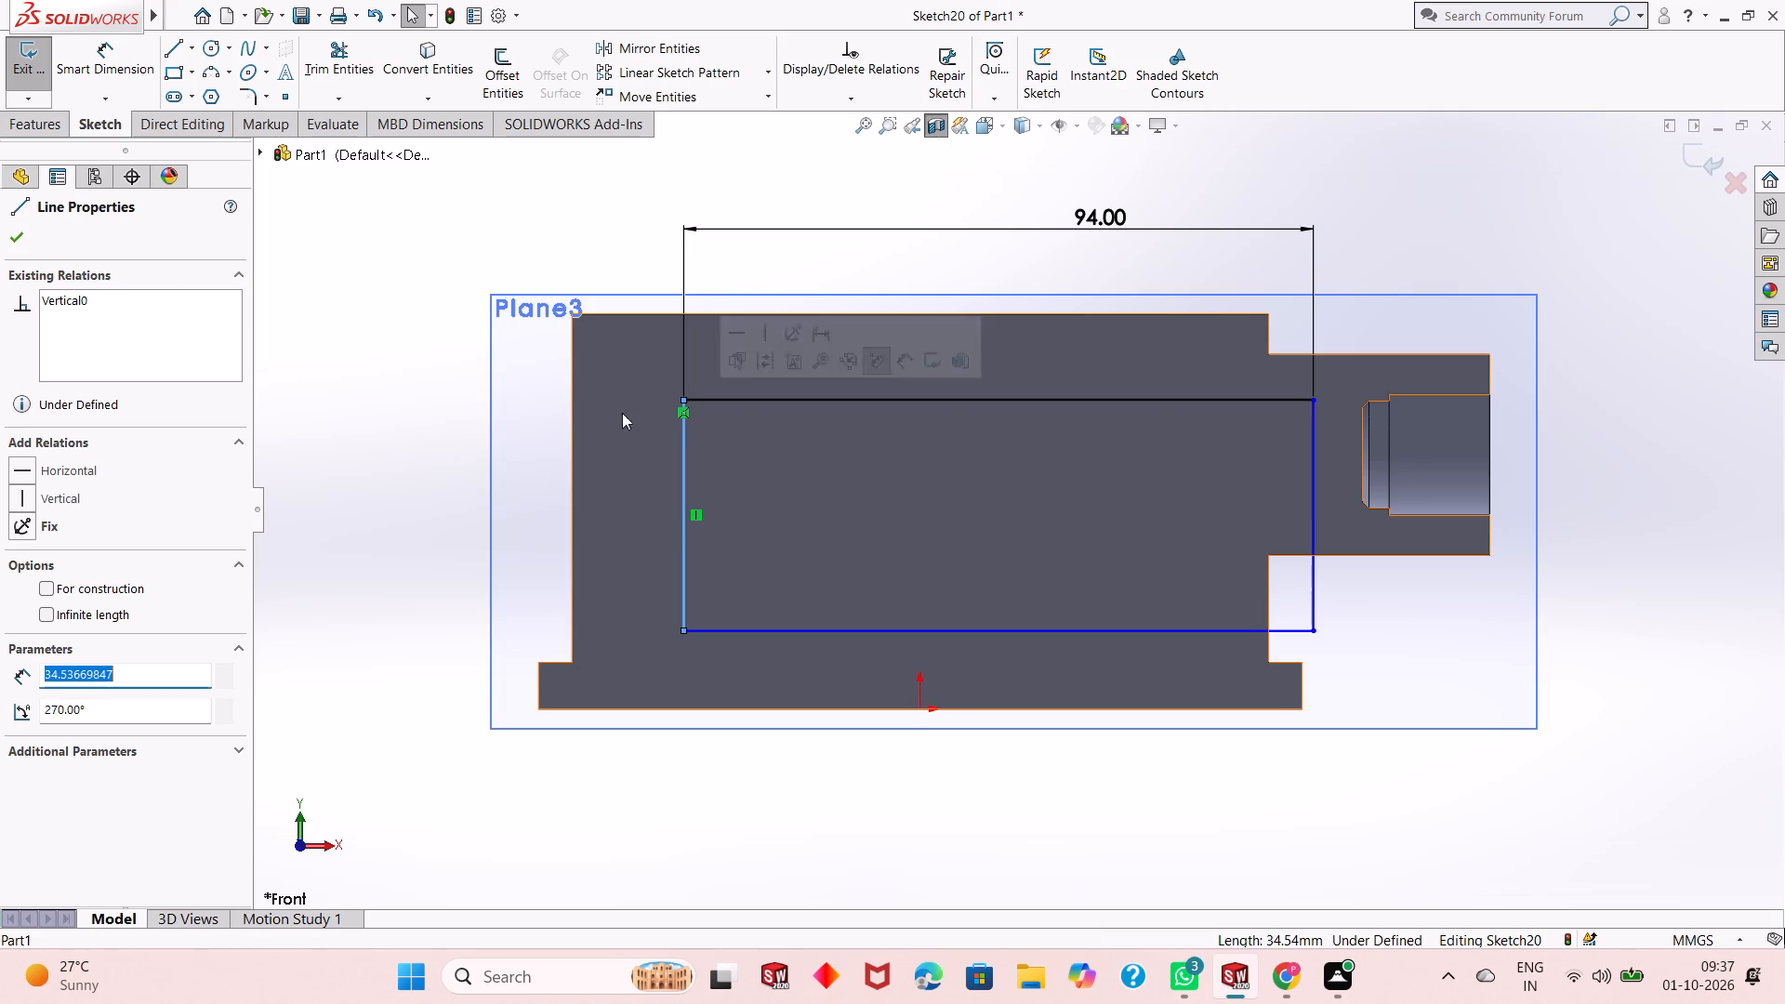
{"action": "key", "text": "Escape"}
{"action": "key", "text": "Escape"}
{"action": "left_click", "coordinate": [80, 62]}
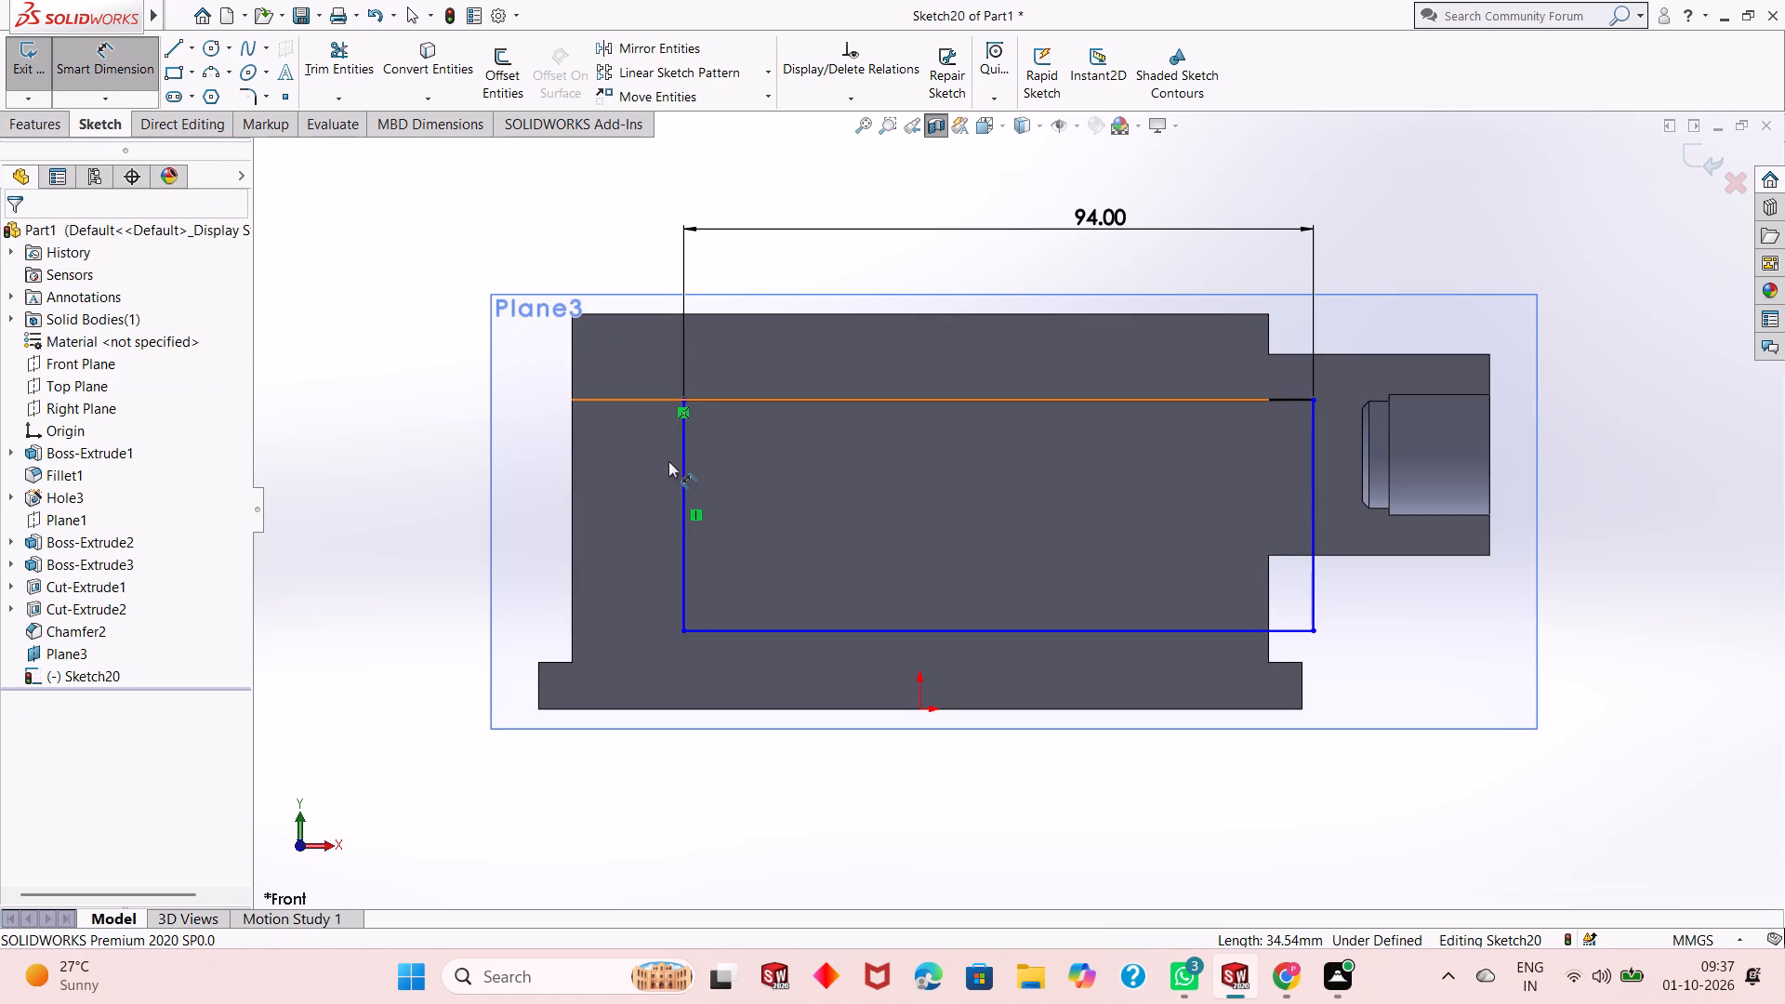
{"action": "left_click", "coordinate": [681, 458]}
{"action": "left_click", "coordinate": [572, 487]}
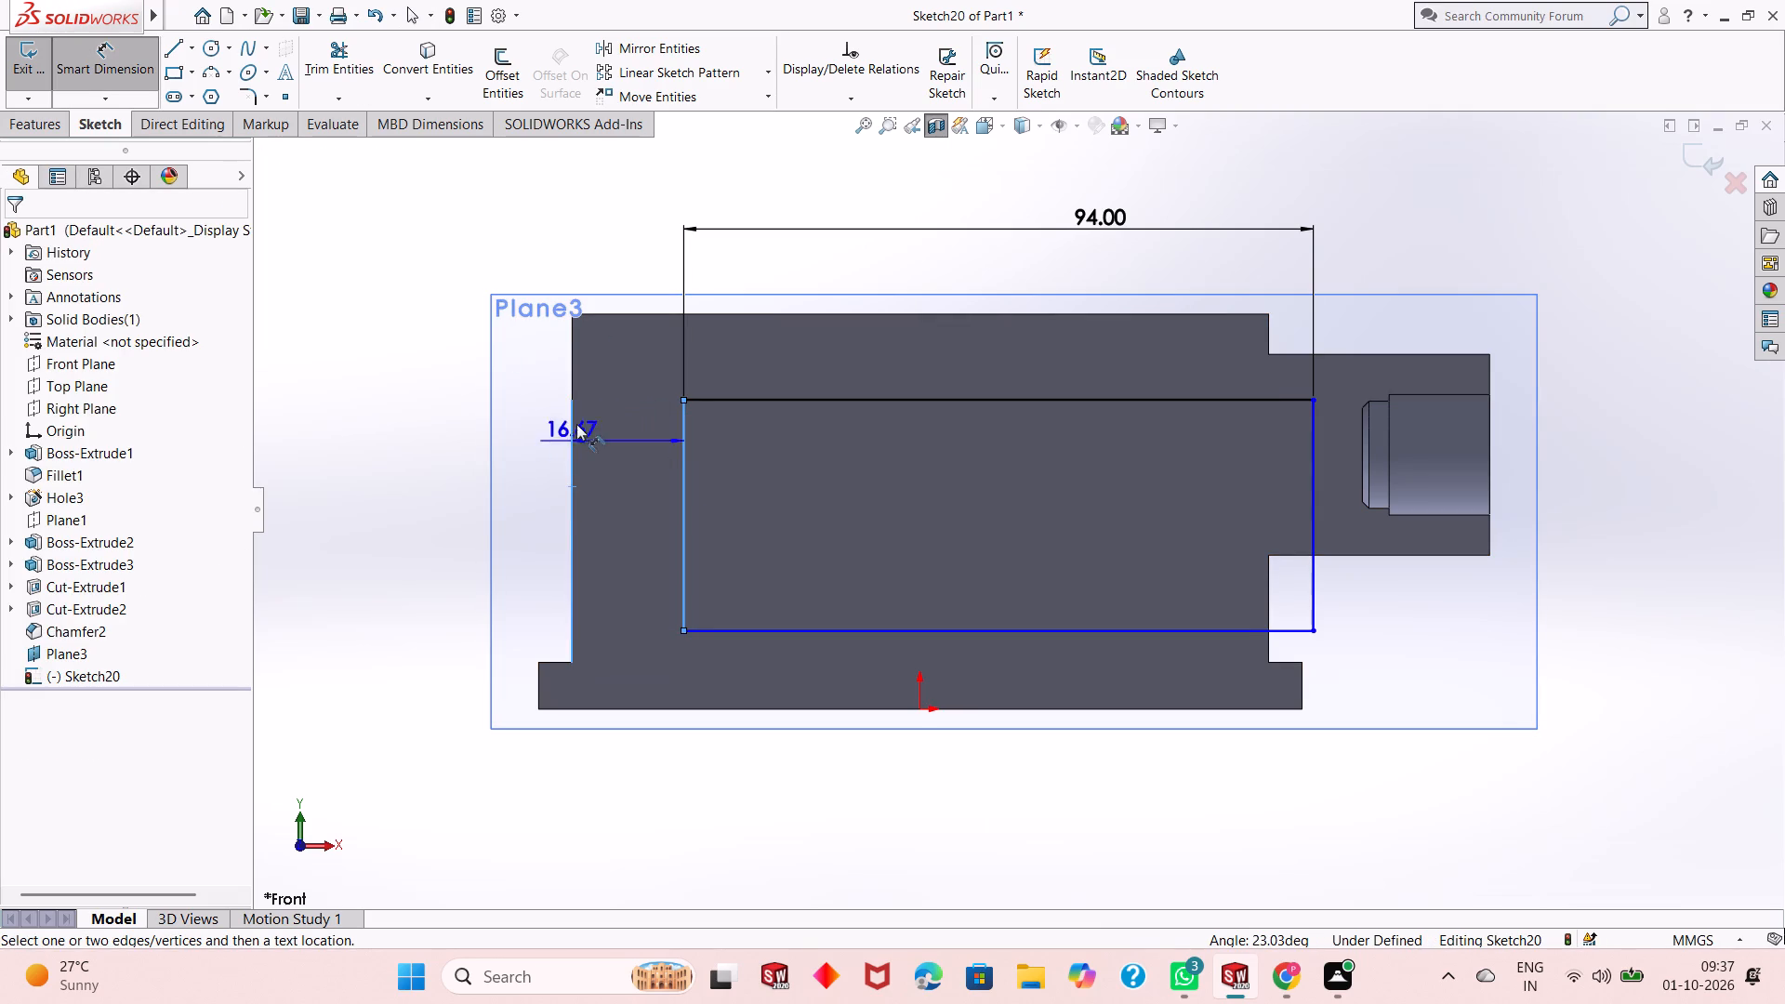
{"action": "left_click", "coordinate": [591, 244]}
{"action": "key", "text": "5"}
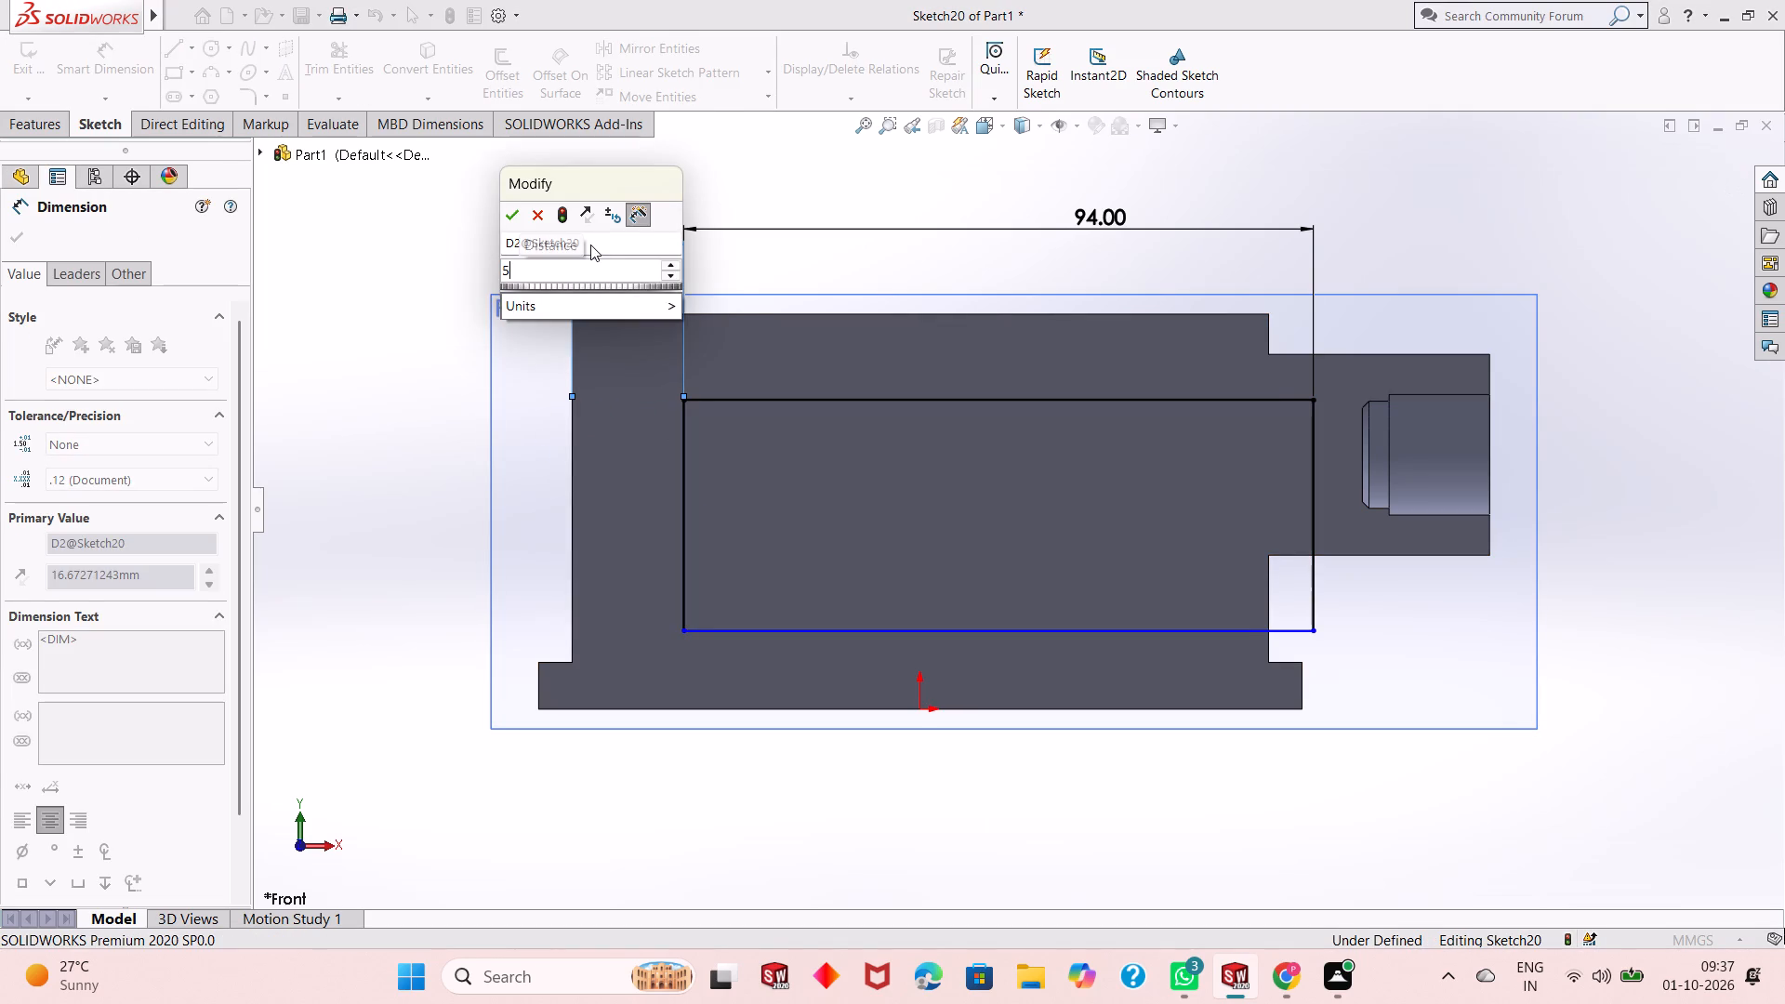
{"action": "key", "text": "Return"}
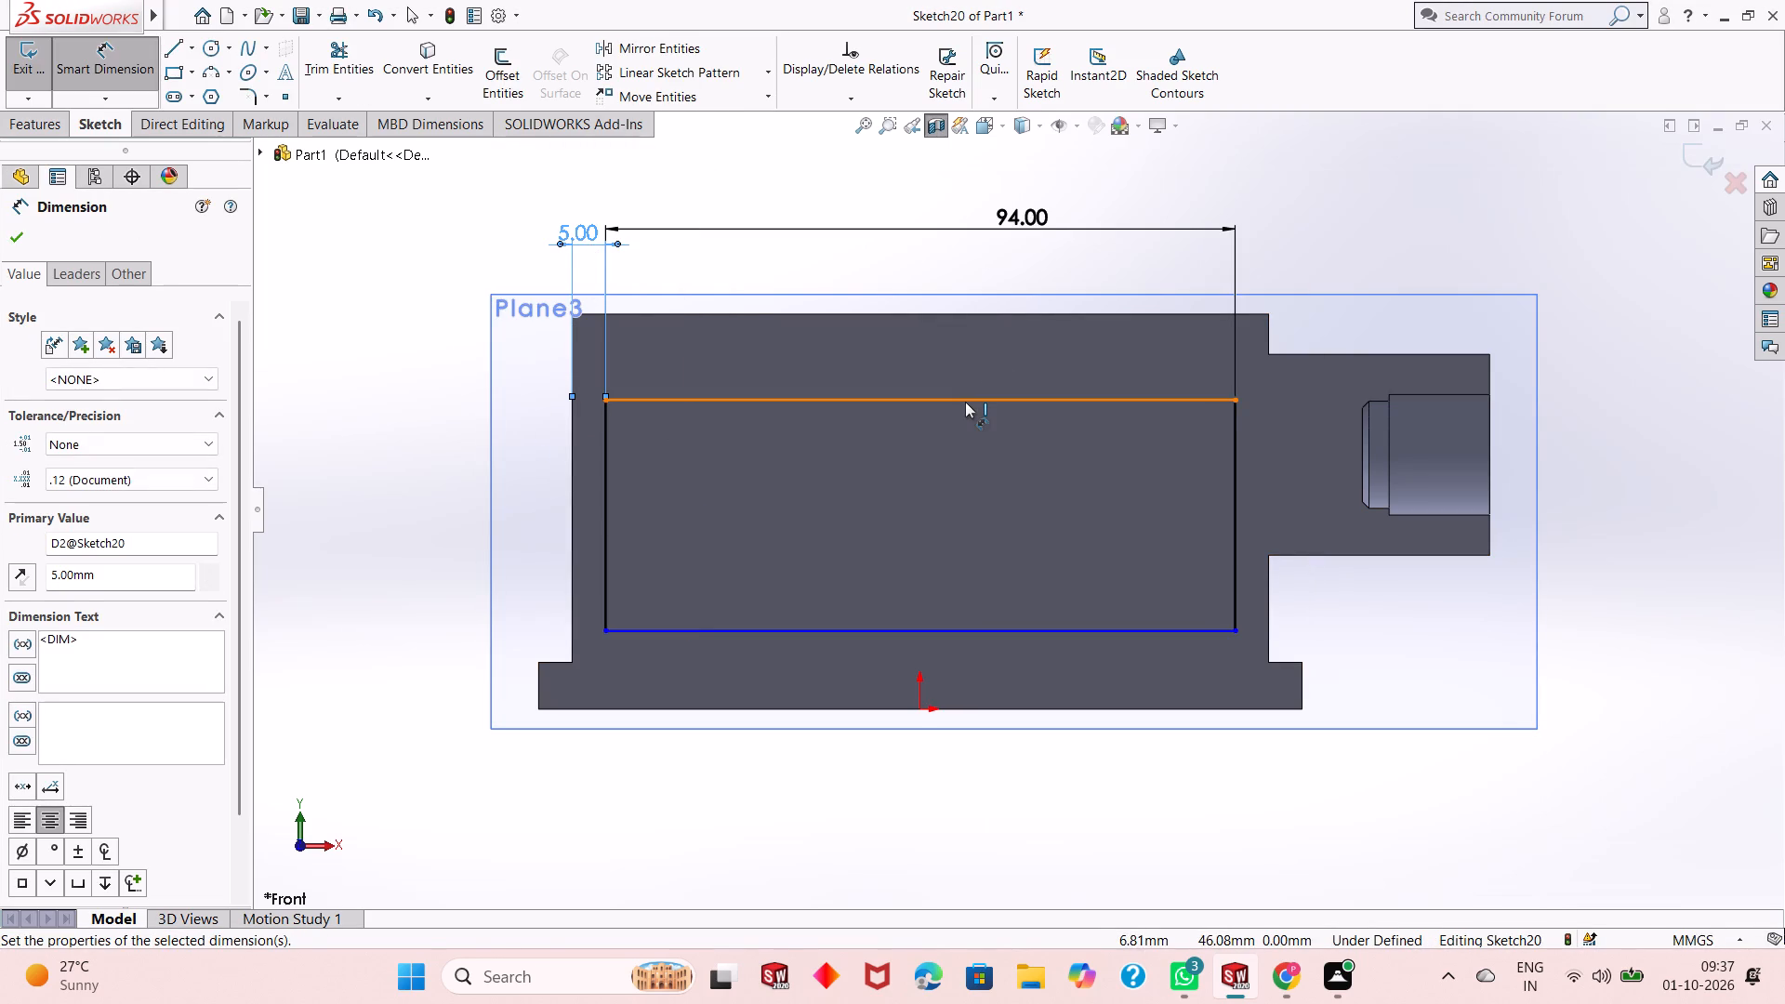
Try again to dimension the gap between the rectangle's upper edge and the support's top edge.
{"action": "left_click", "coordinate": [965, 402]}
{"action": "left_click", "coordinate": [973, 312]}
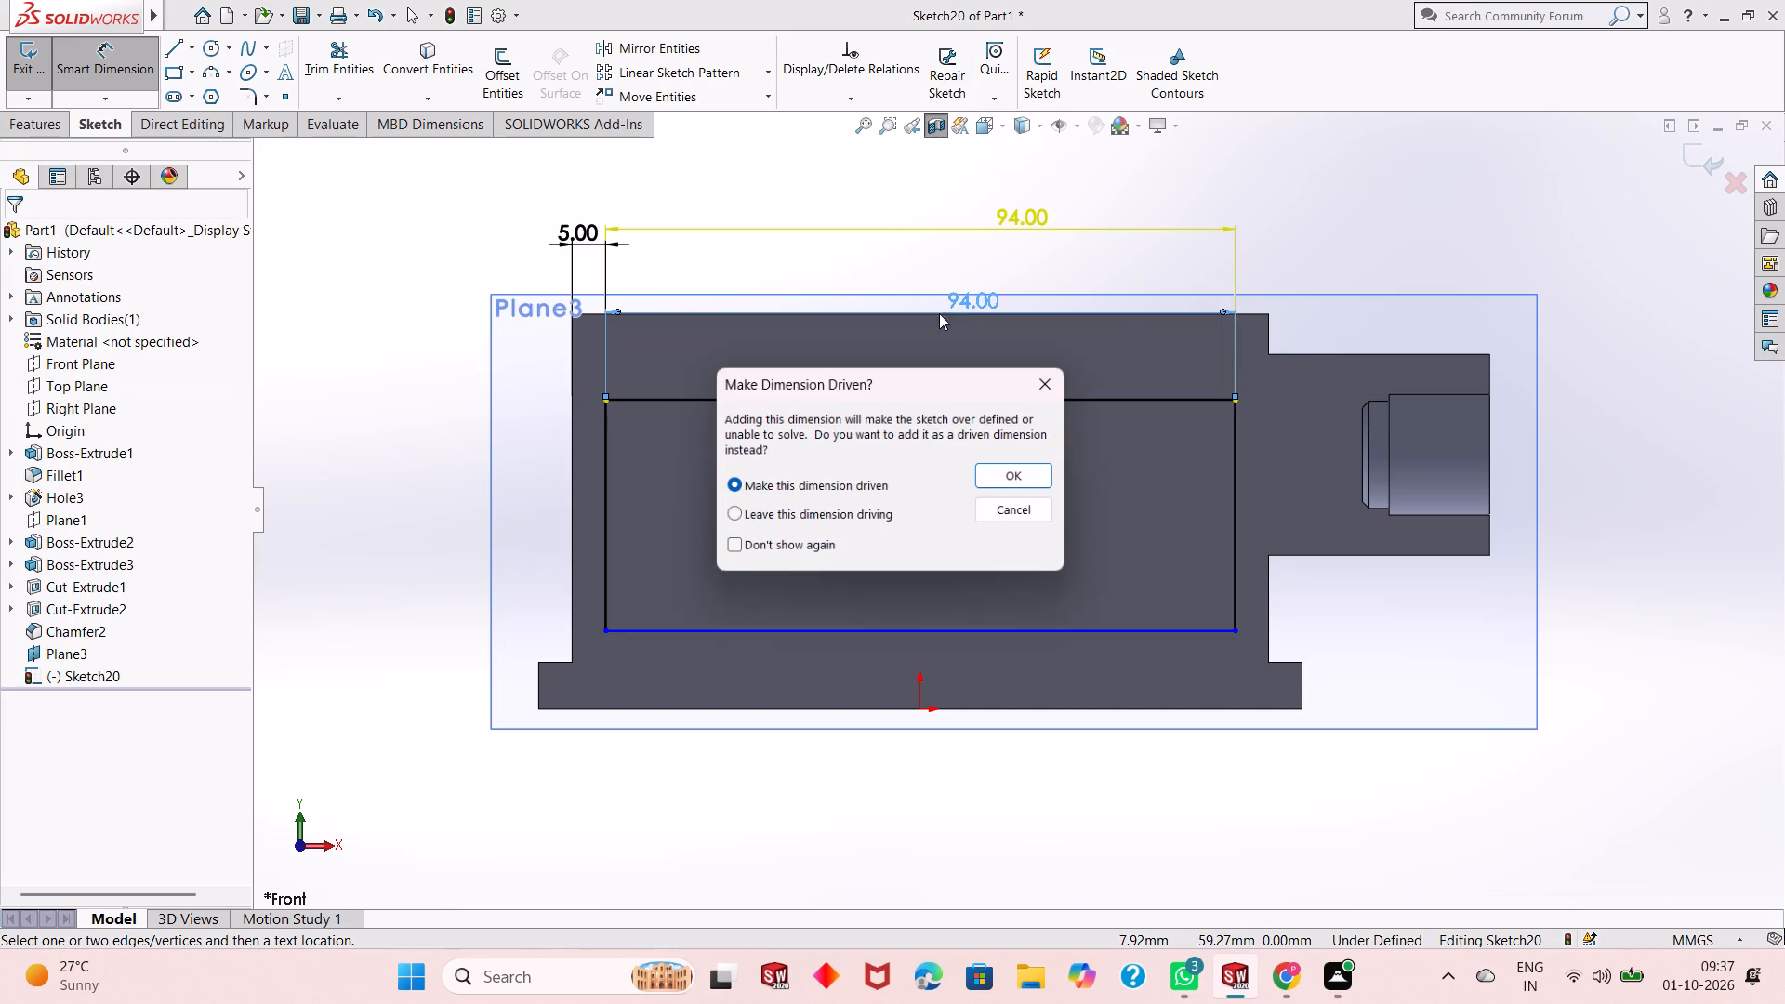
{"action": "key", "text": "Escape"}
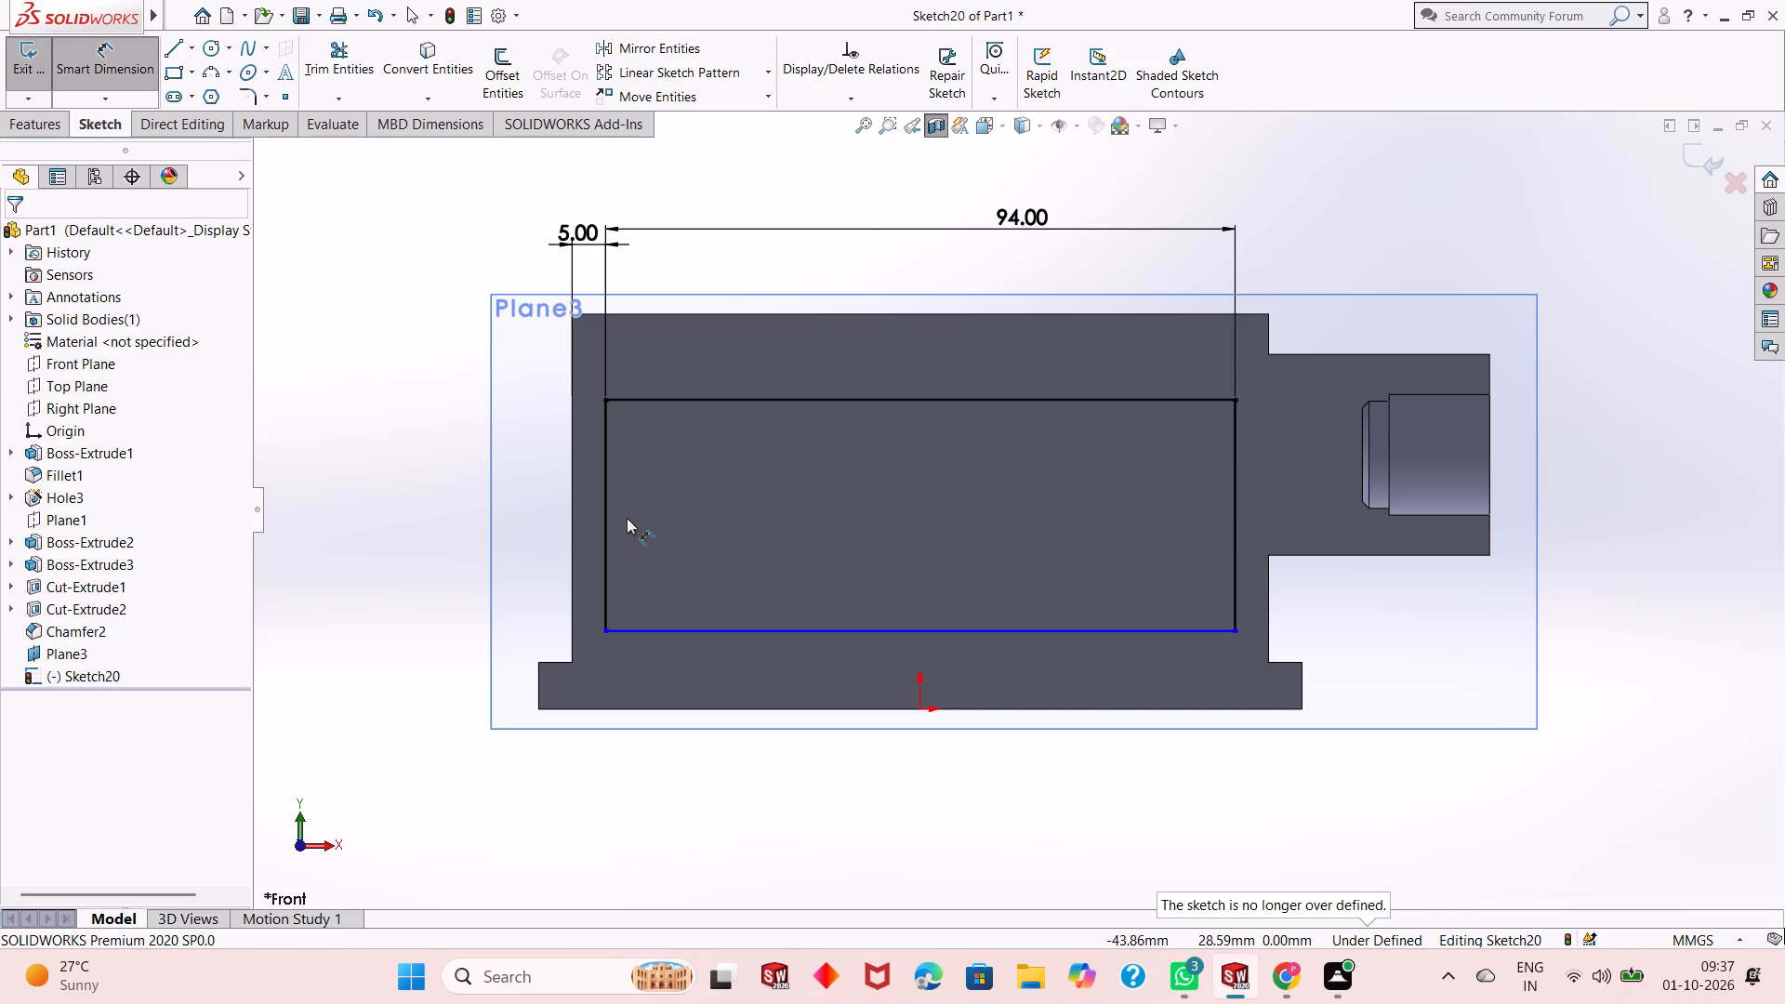
Measure the full height from the support's top edge to the base plate's bottom edge with a temporary line.
{"action": "left_click", "coordinate": [173, 56]}
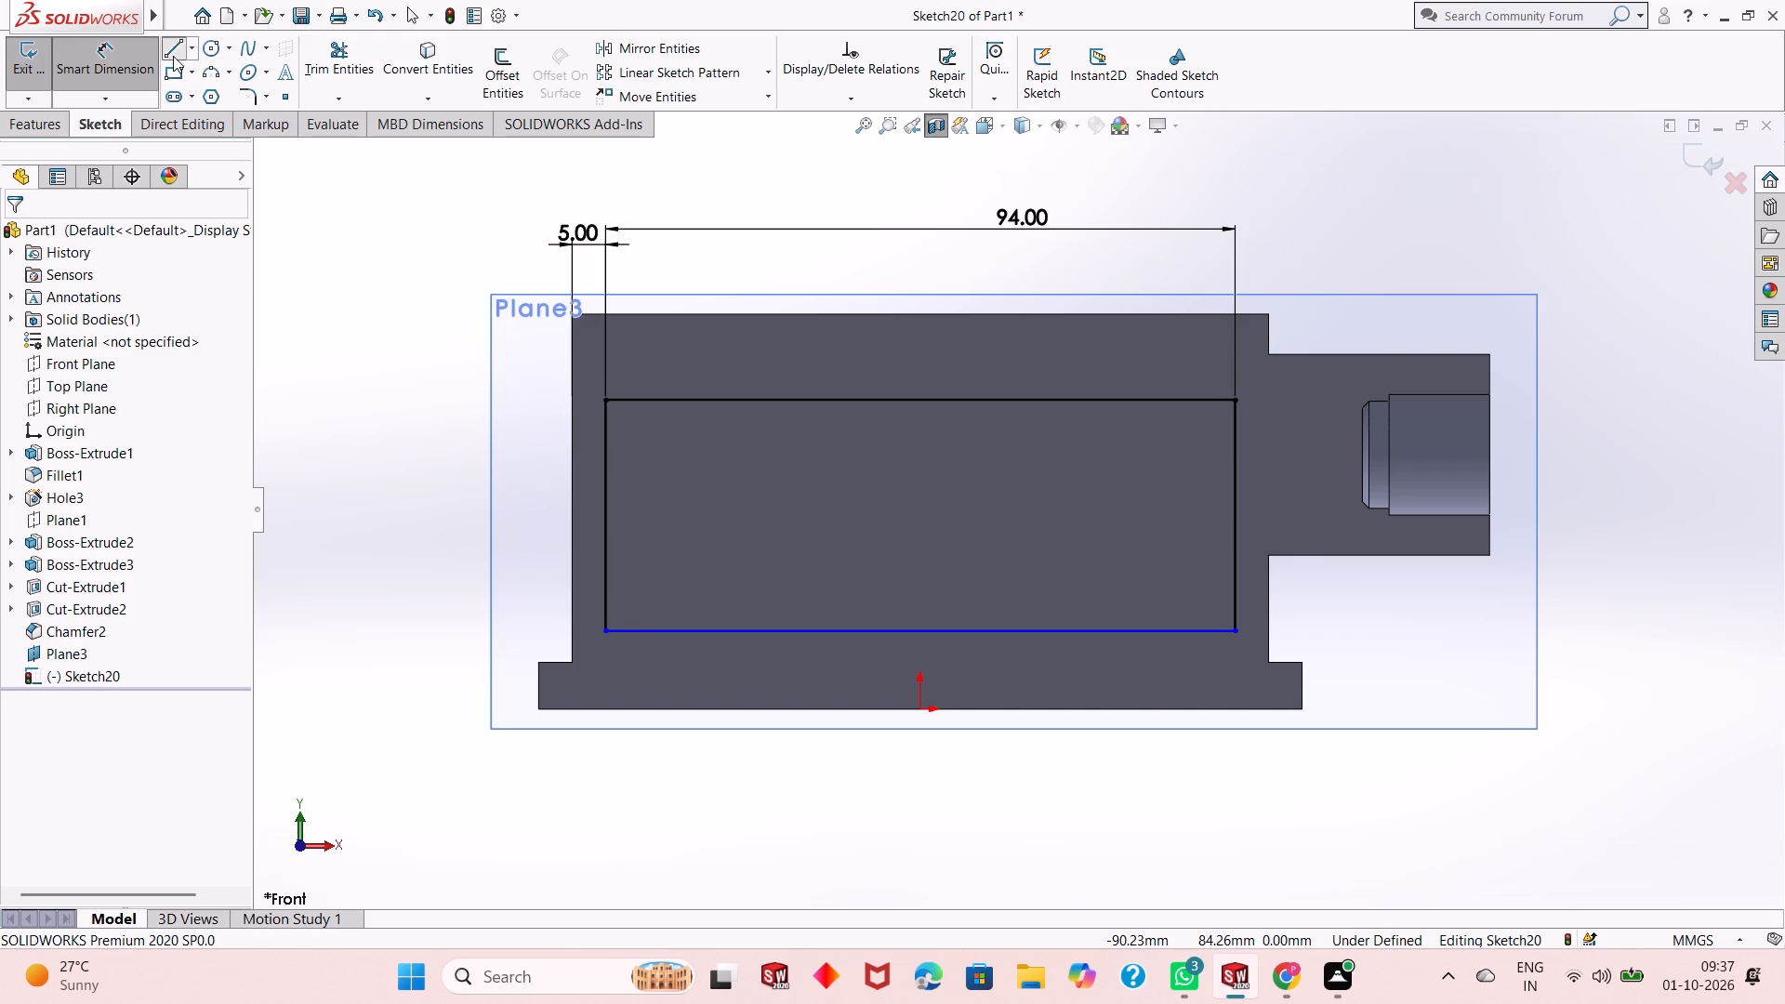
{"action": "left_click", "coordinate": [717, 314]}
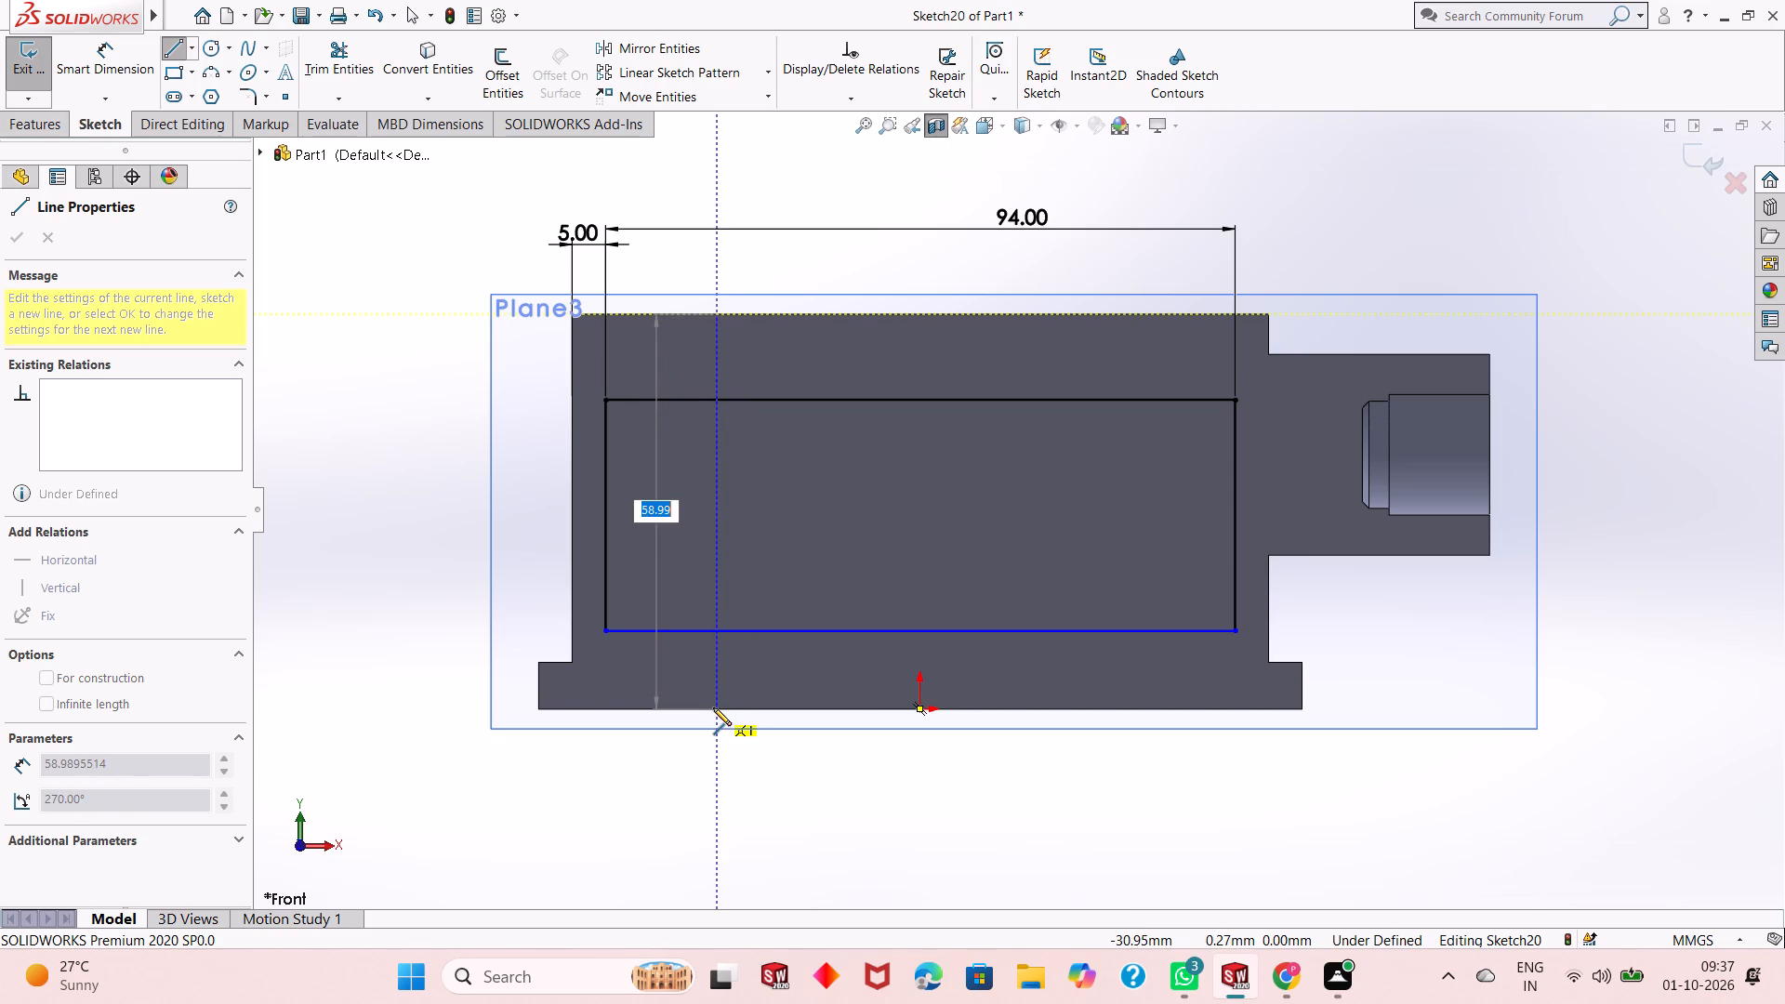
{"action": "key", "text": "Escape"}
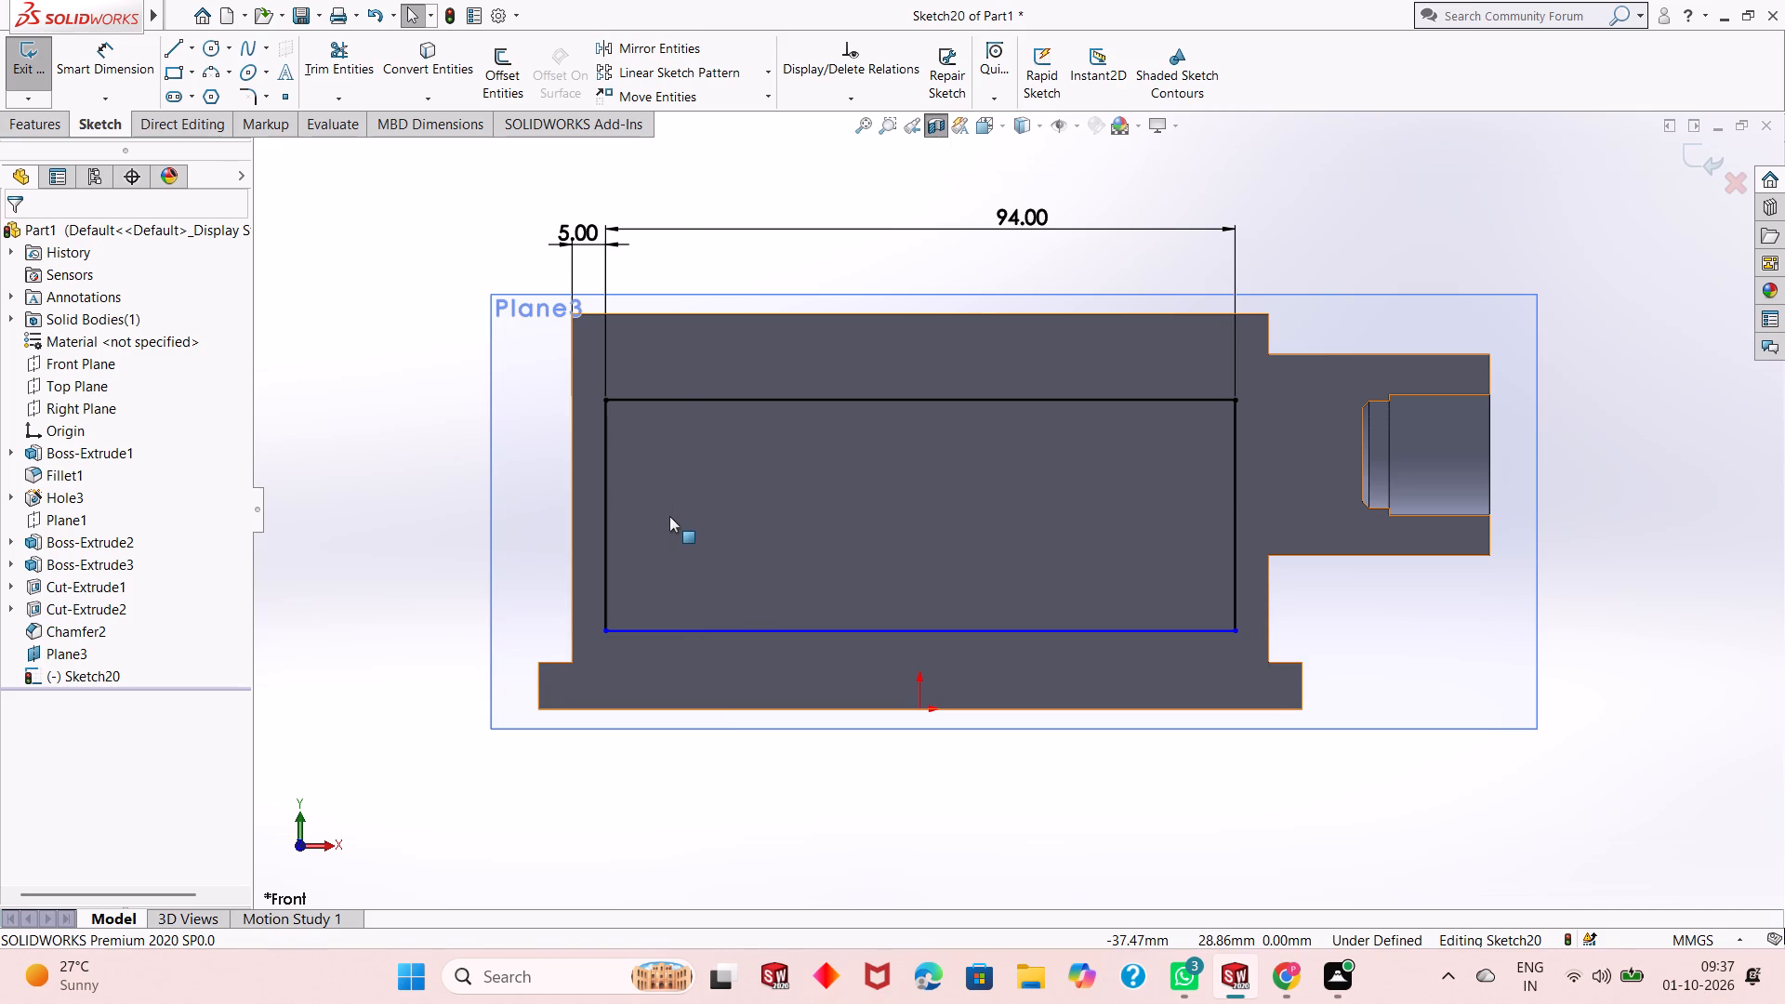
Undo the rectangle's dimensions and the rectangle itself, leaving the Plane3 sketch empty.
{"action": "key", "text": "ctrl+z"}
{"action": "key", "text": "ctrl+z"}
{"action": "key", "text": "ctrl+z"}
{"action": "key", "text": "ctrl+z"}
{"action": "key", "text": "ctrl+z"}
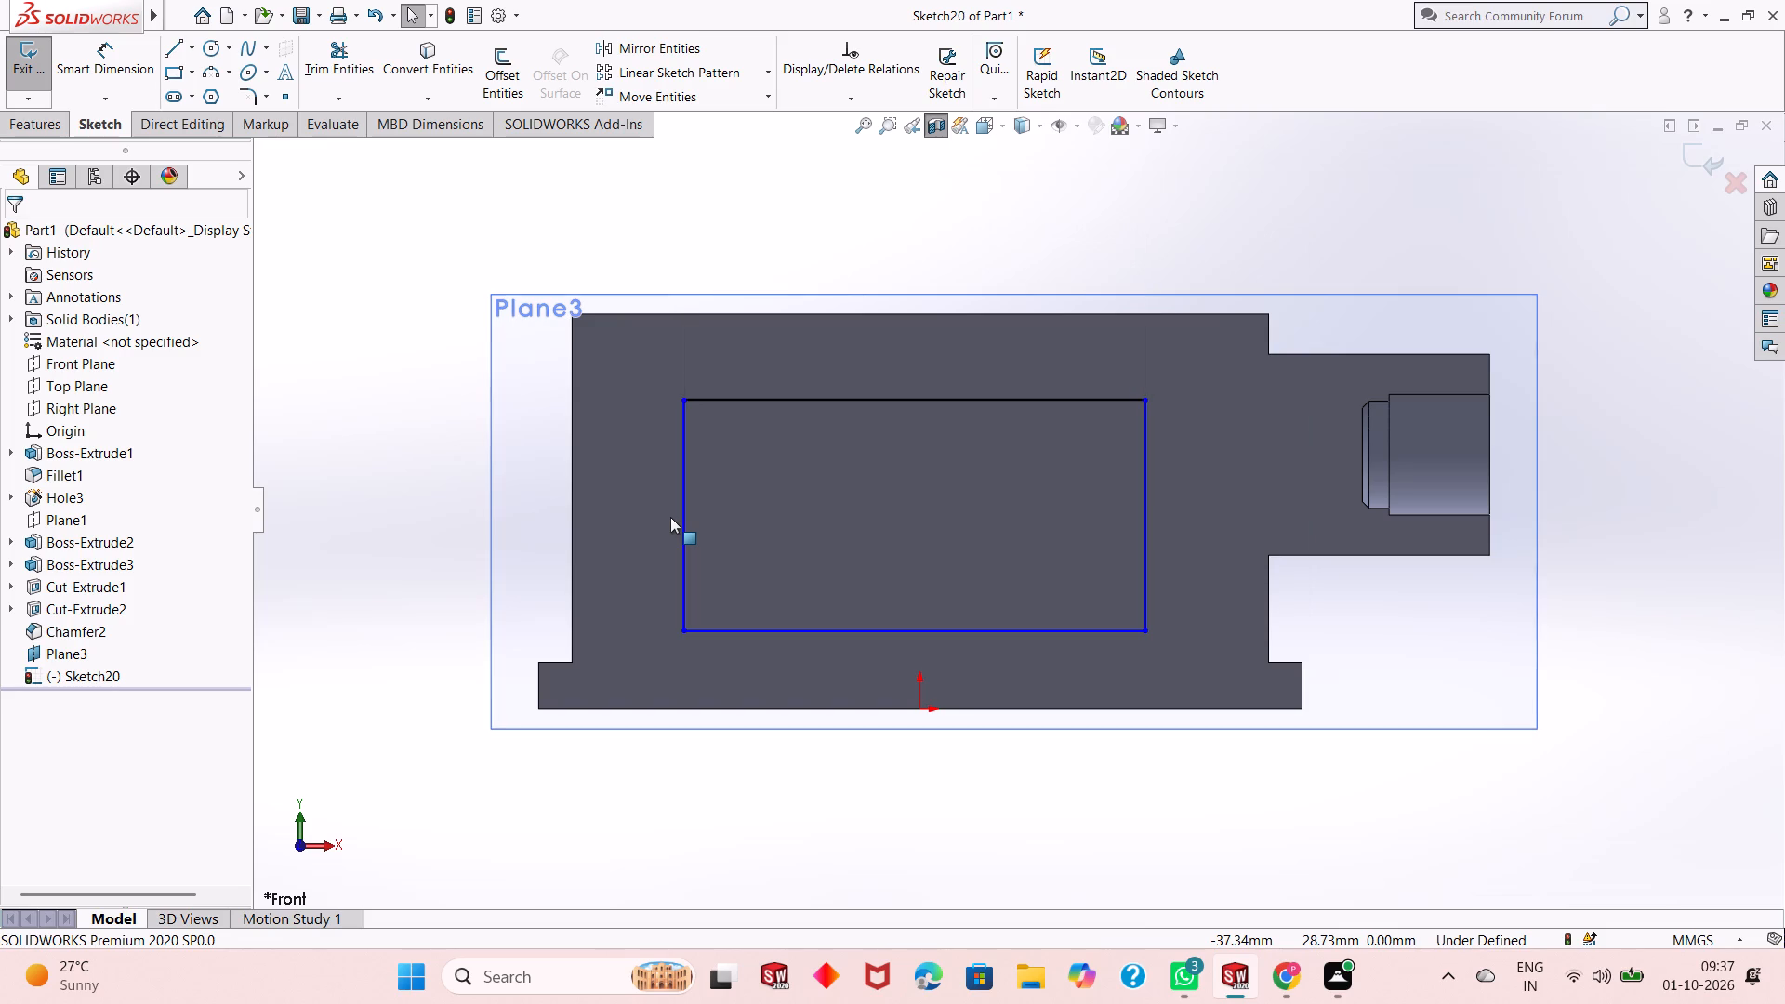
{"action": "key", "text": "ctrl+z"}
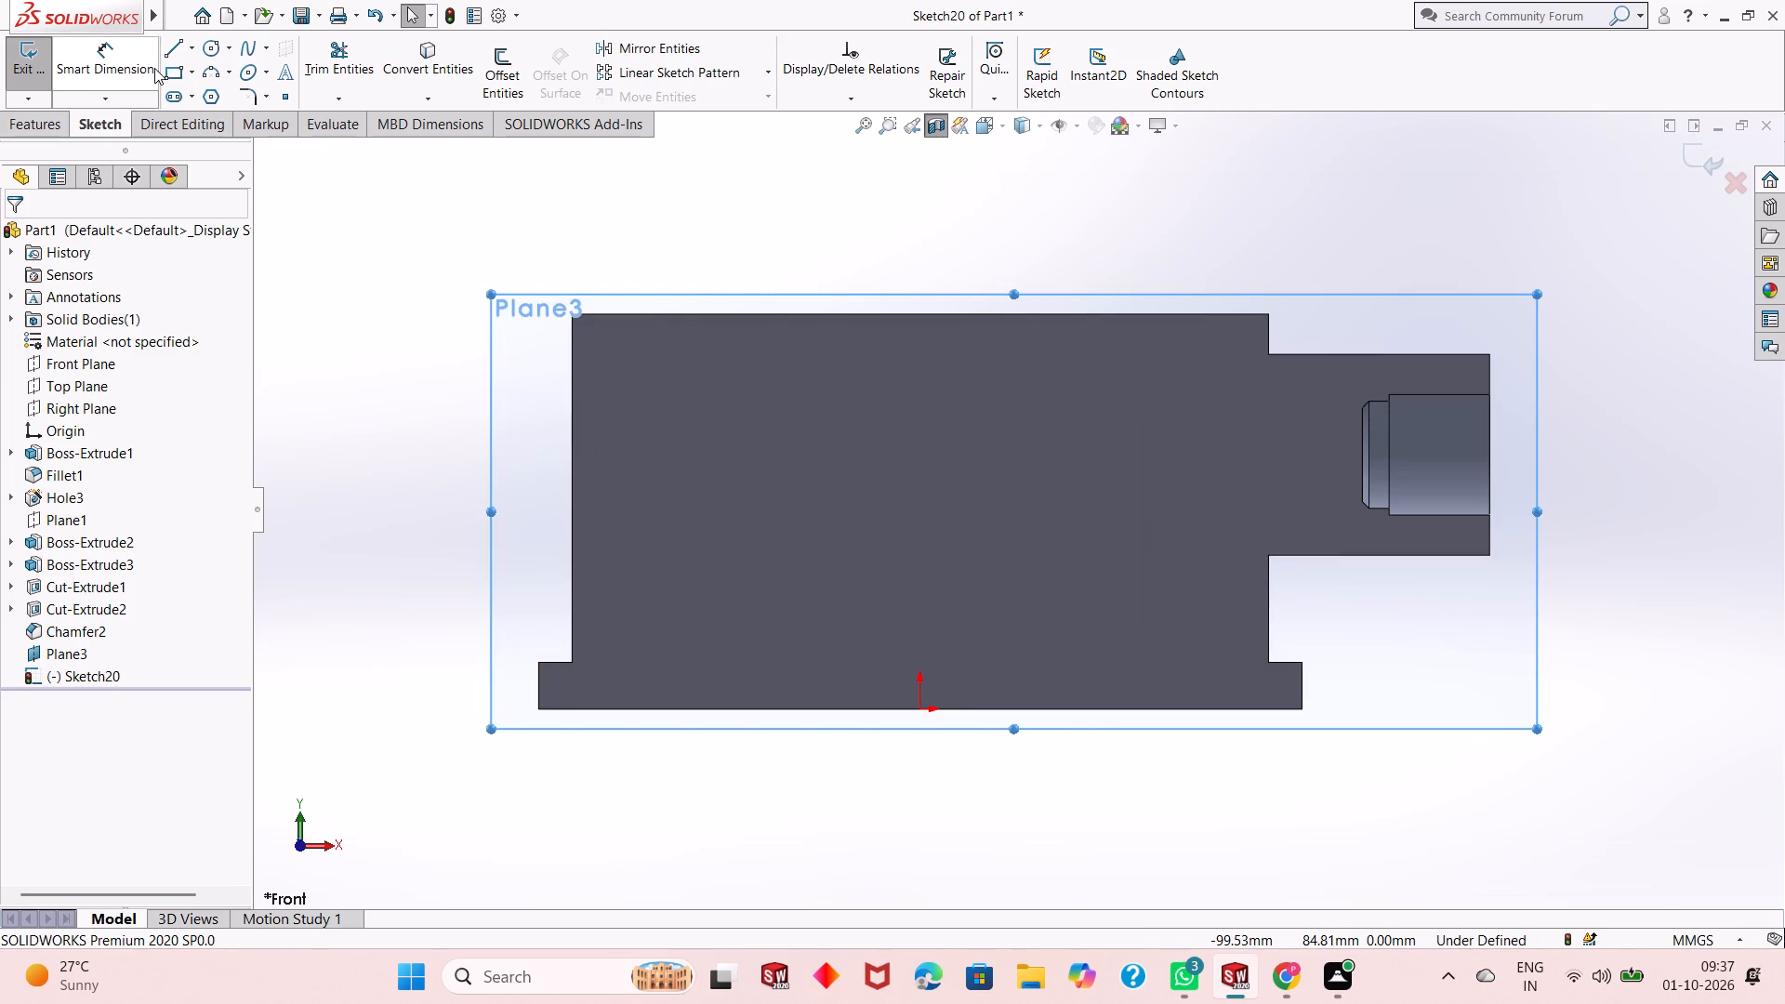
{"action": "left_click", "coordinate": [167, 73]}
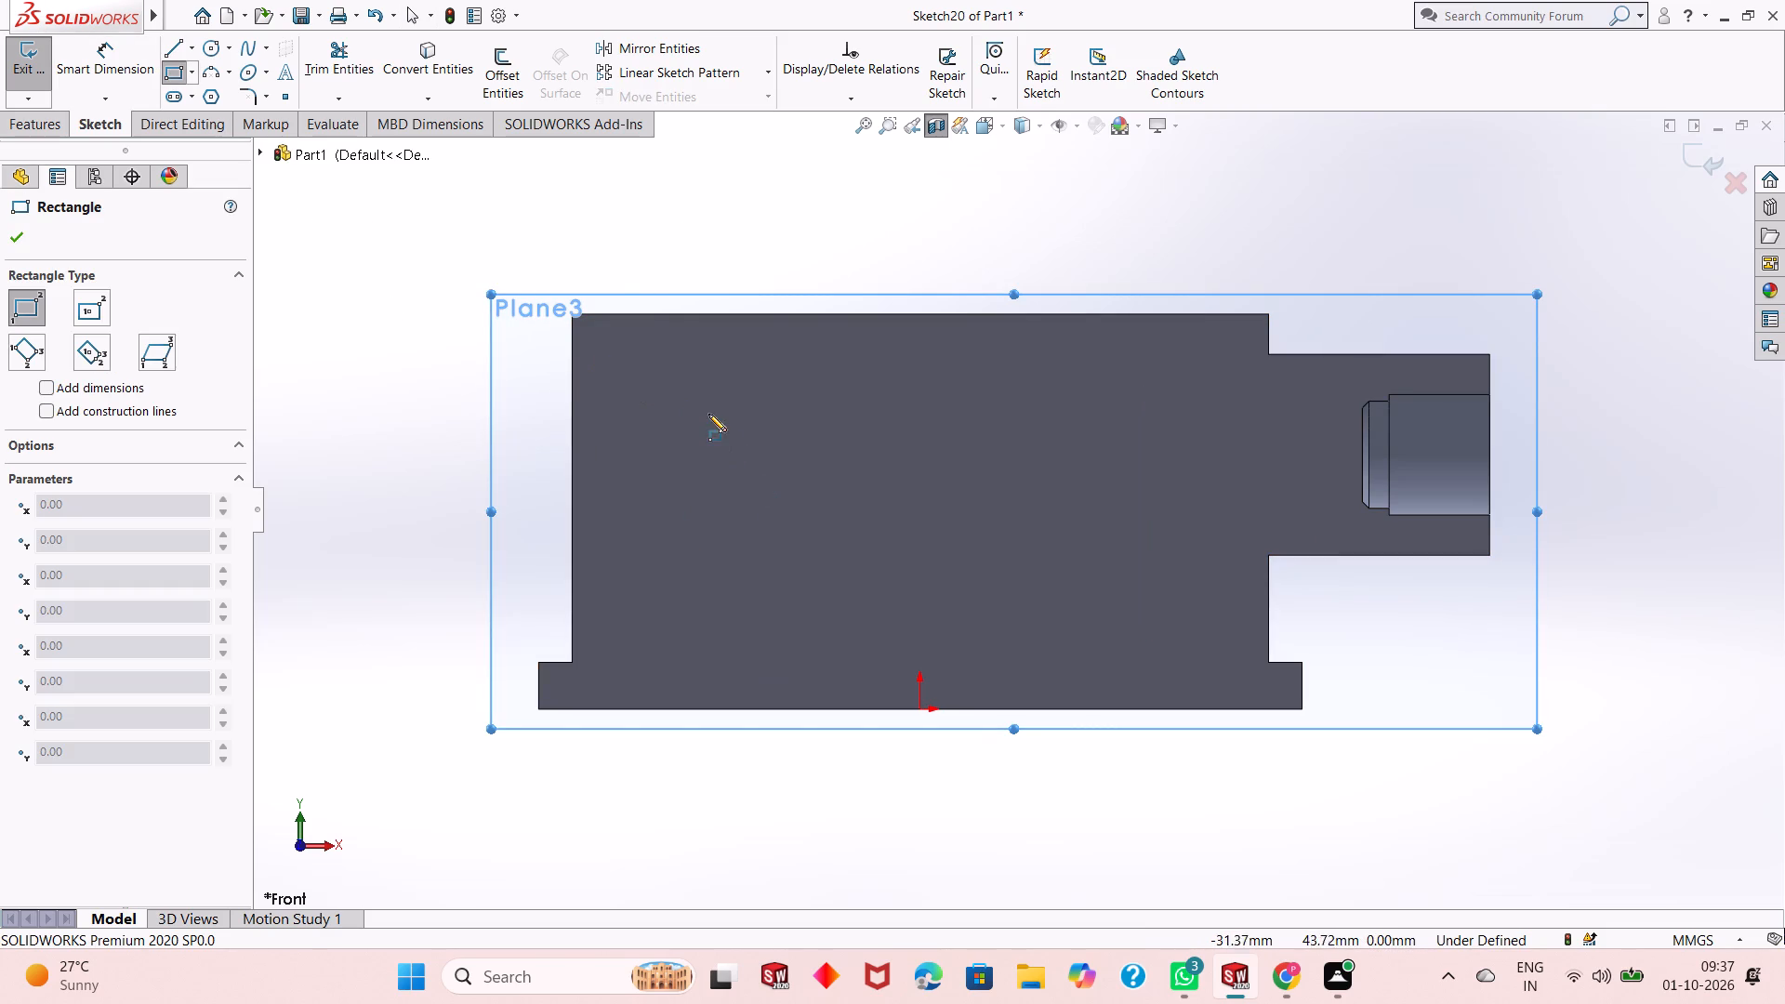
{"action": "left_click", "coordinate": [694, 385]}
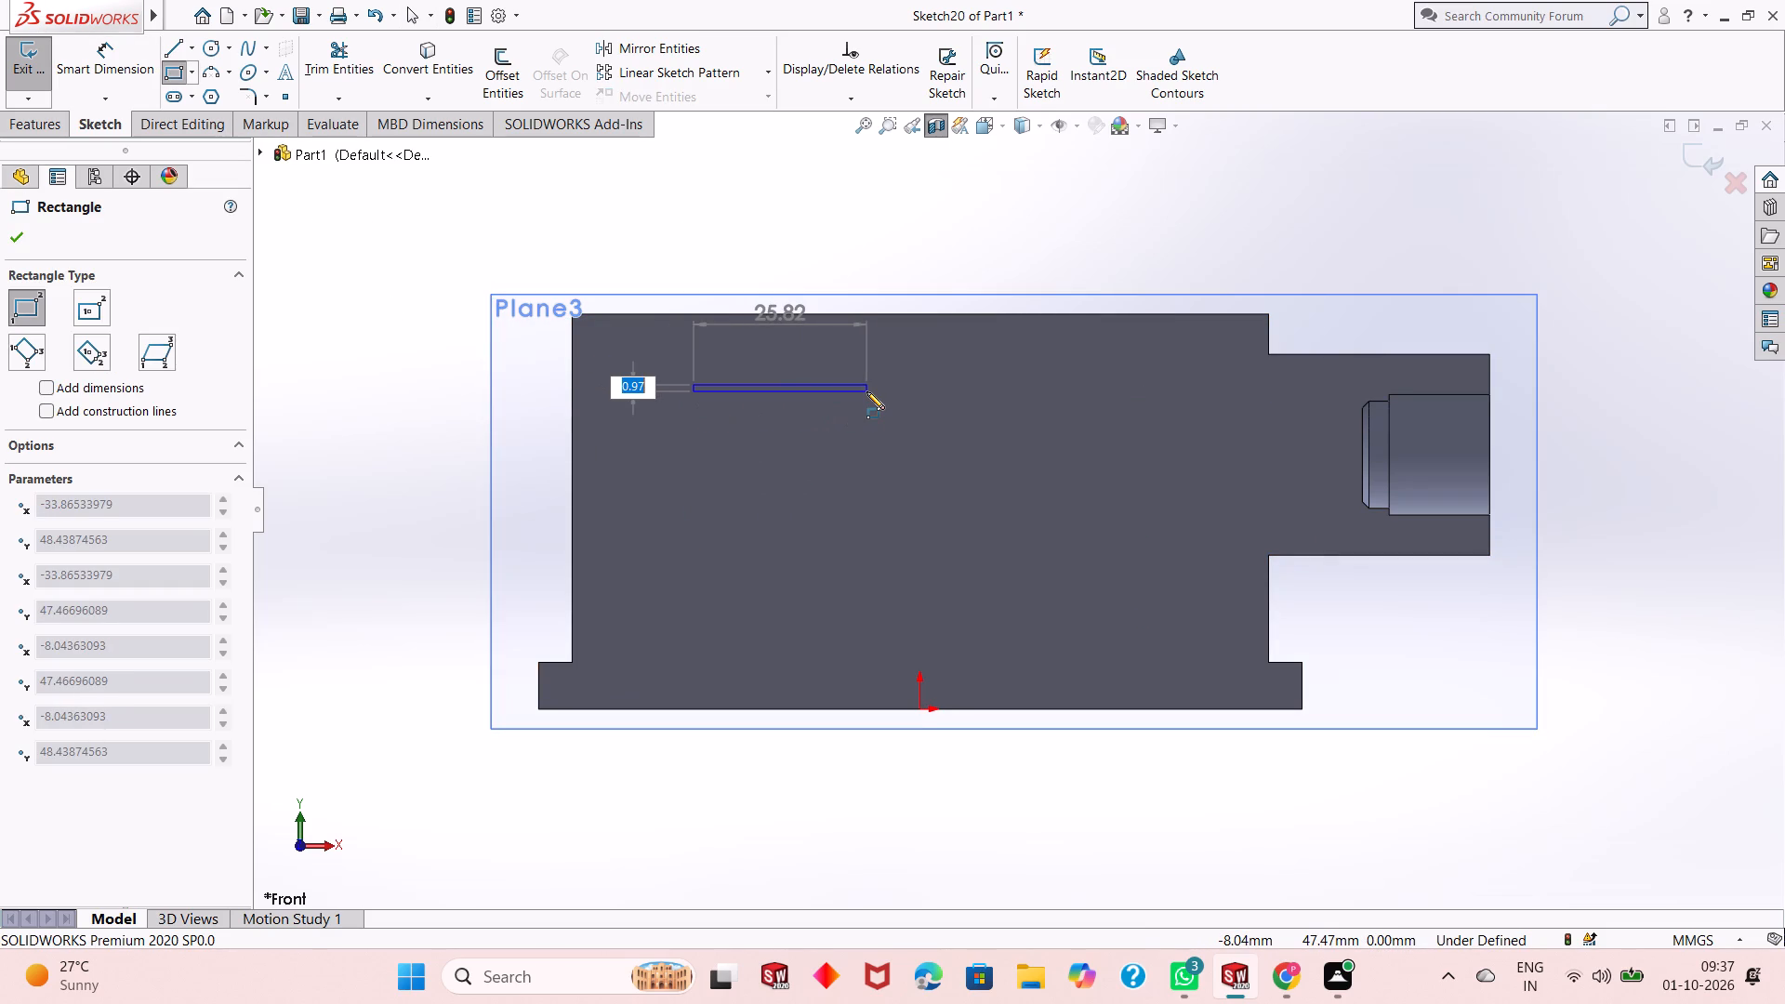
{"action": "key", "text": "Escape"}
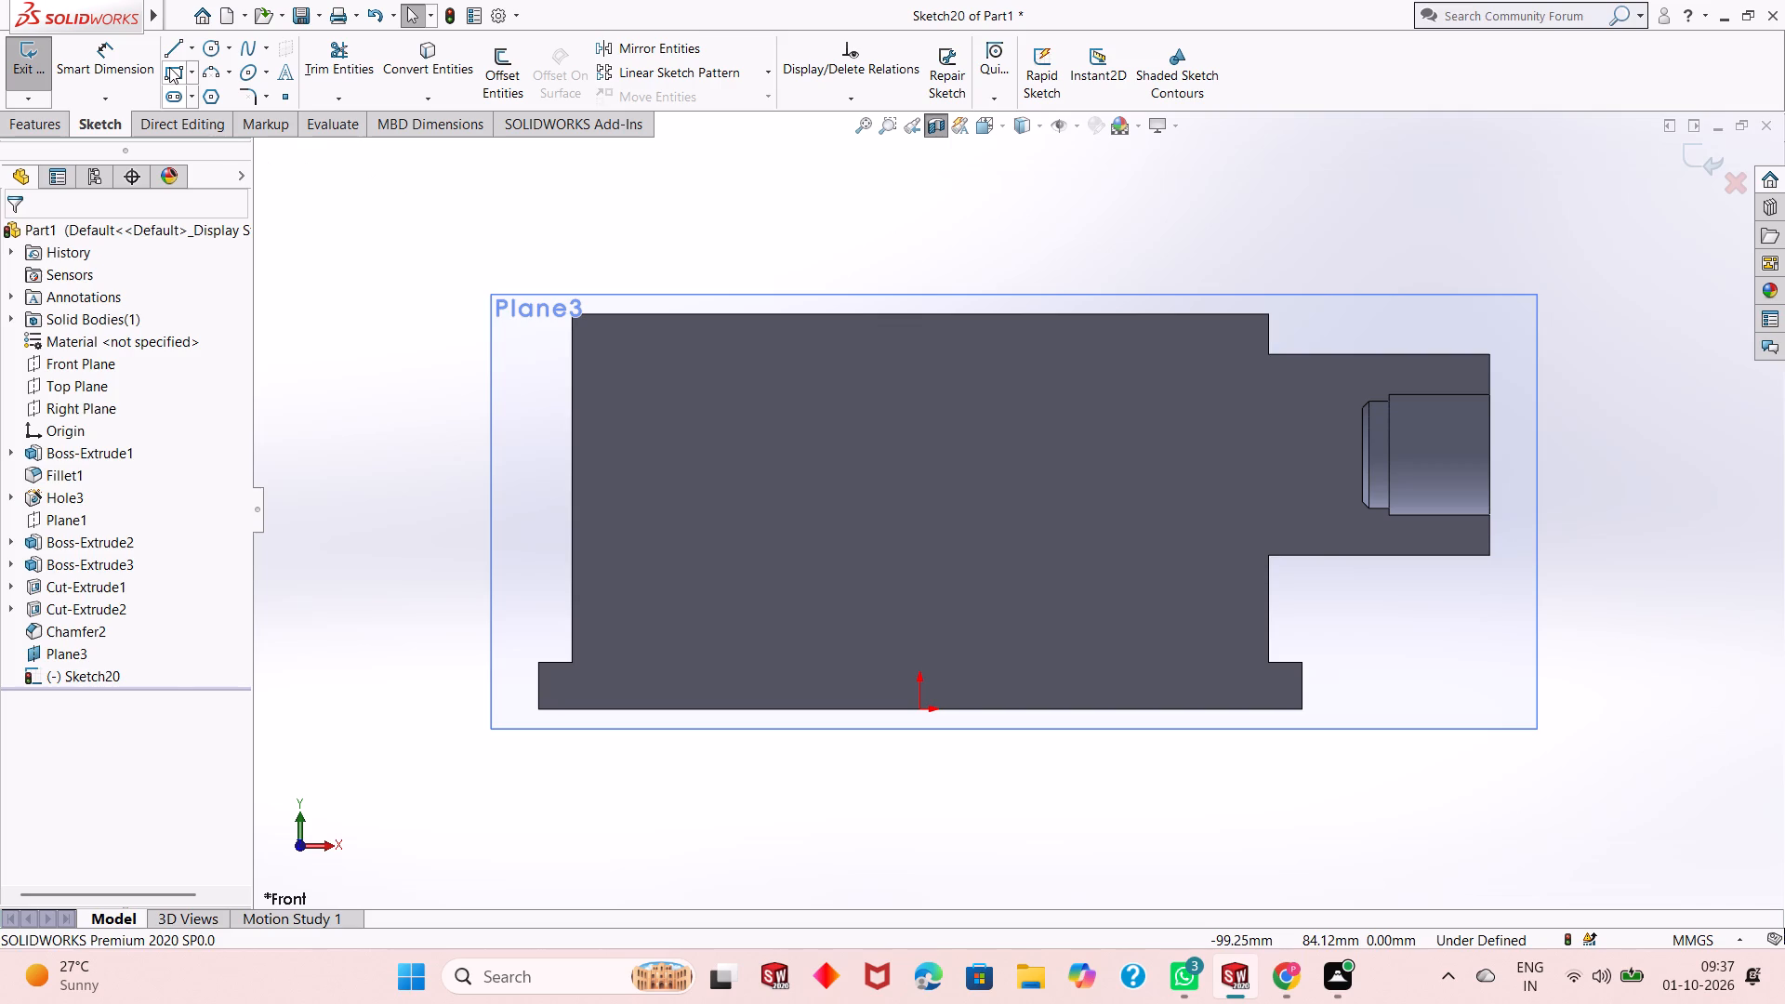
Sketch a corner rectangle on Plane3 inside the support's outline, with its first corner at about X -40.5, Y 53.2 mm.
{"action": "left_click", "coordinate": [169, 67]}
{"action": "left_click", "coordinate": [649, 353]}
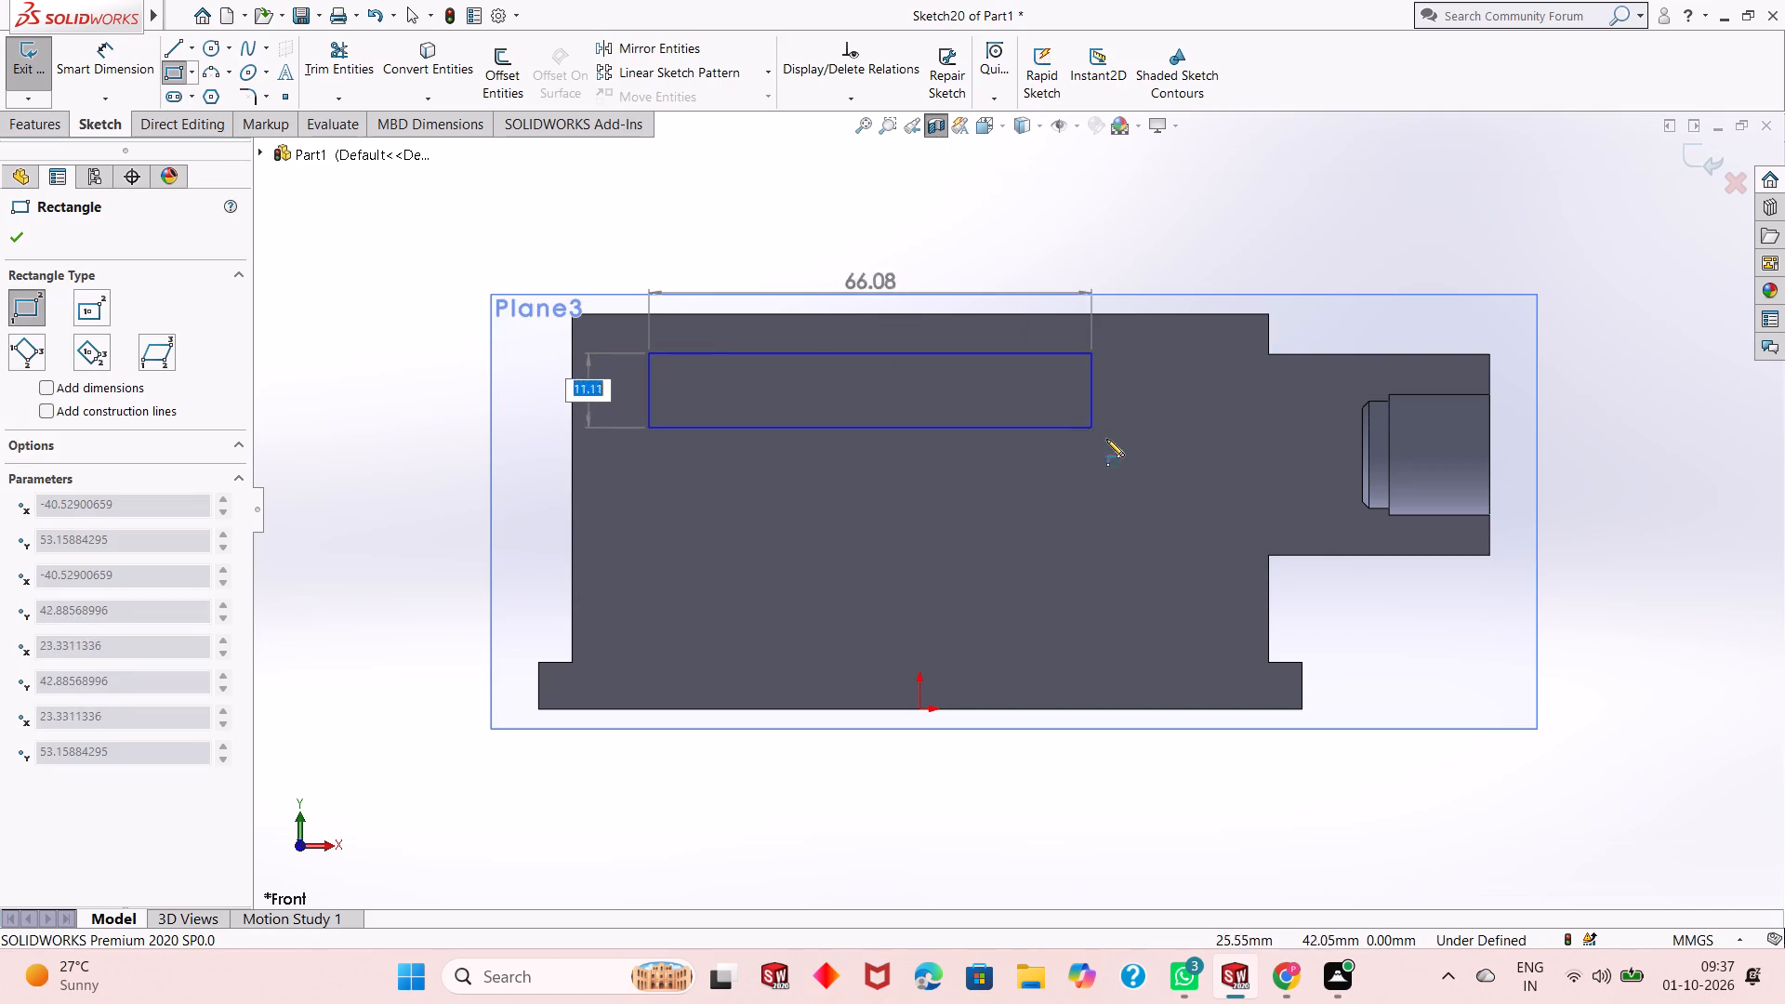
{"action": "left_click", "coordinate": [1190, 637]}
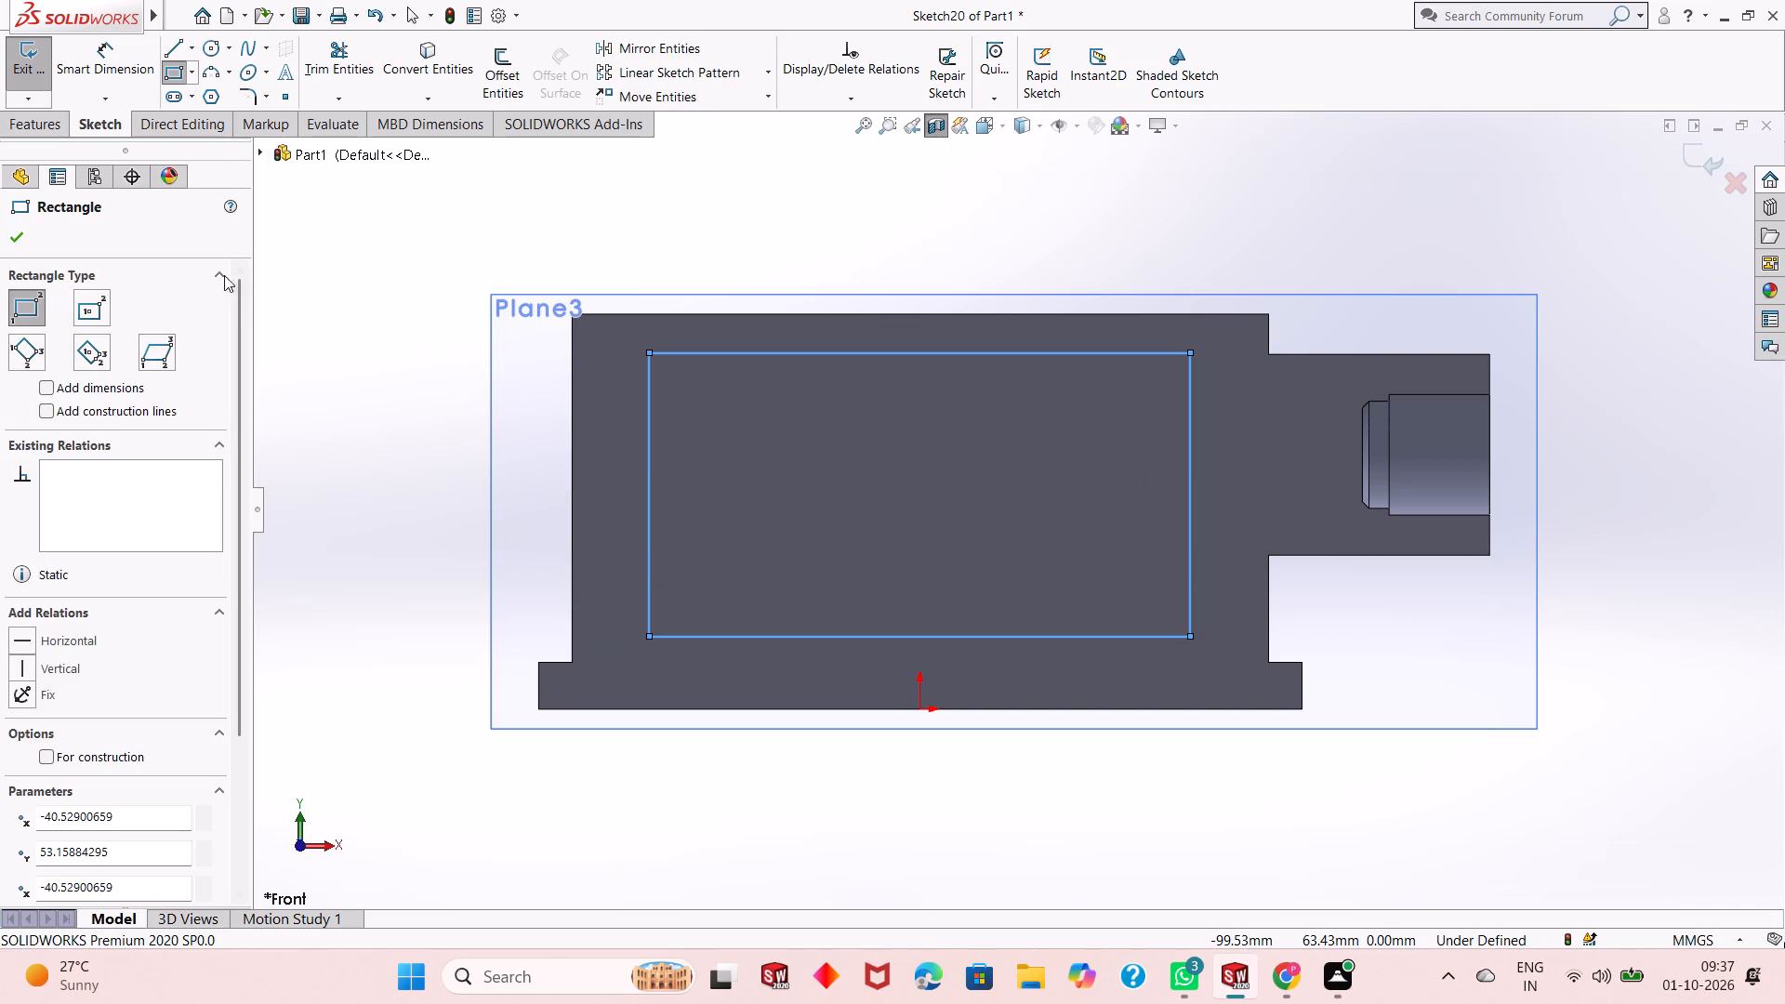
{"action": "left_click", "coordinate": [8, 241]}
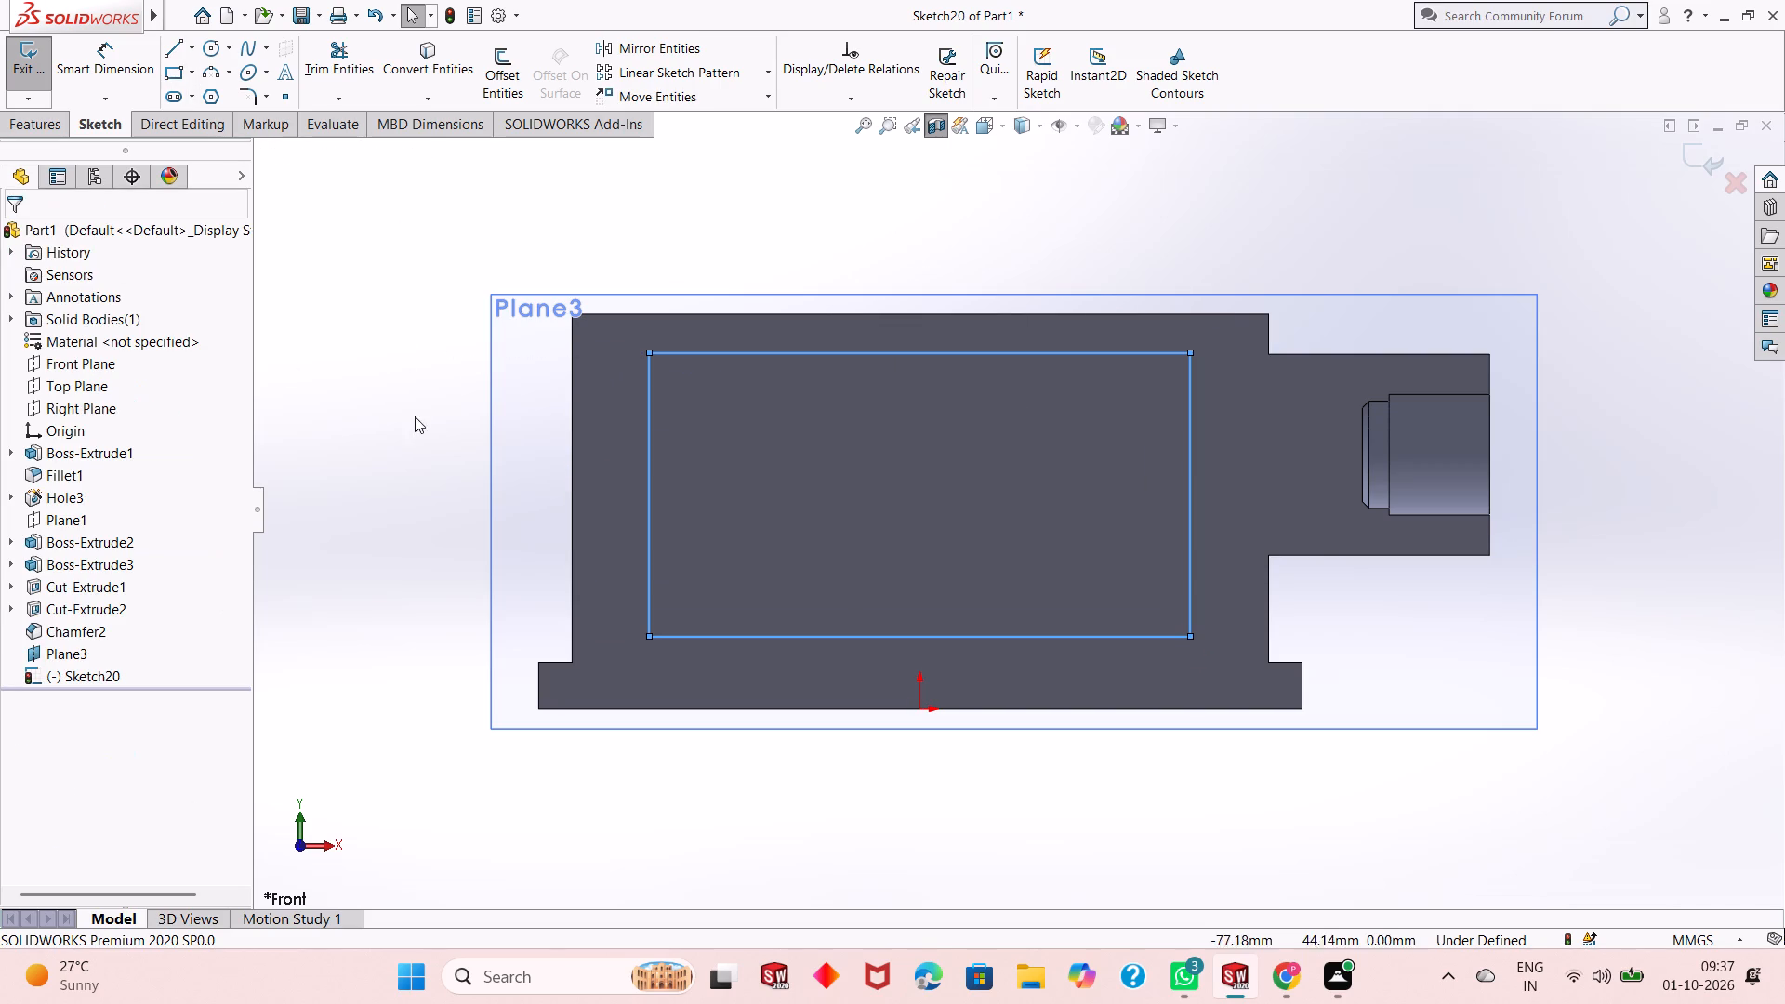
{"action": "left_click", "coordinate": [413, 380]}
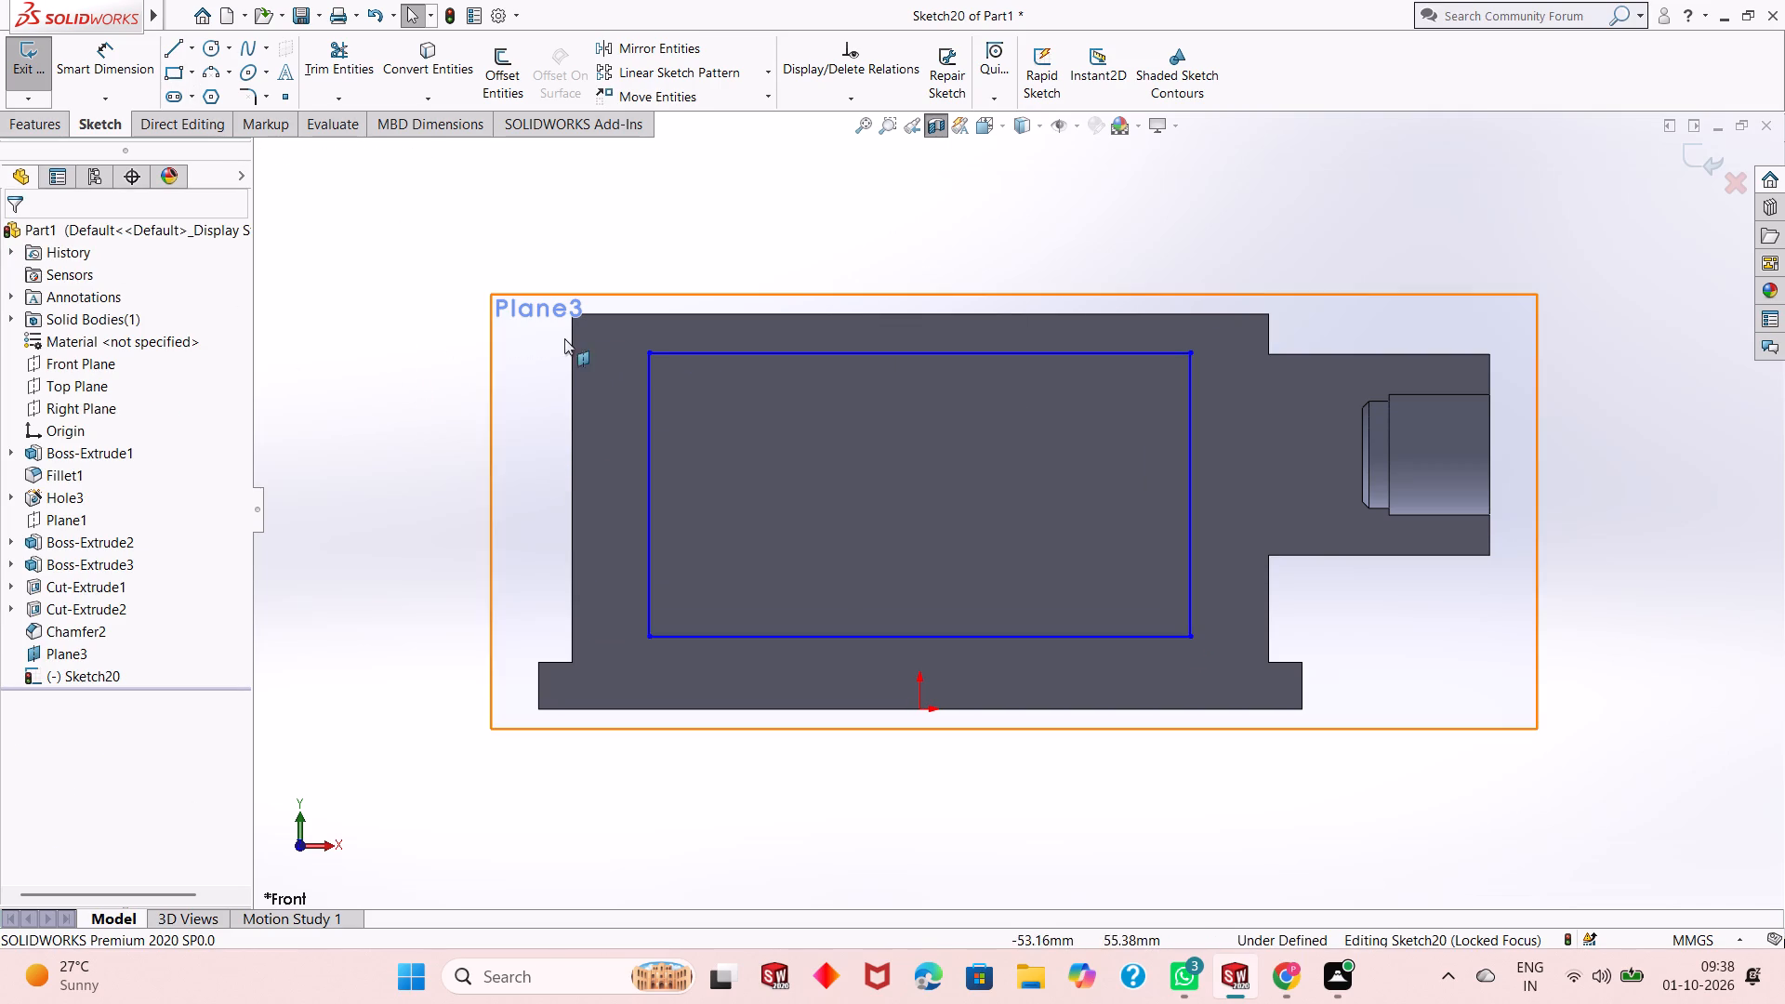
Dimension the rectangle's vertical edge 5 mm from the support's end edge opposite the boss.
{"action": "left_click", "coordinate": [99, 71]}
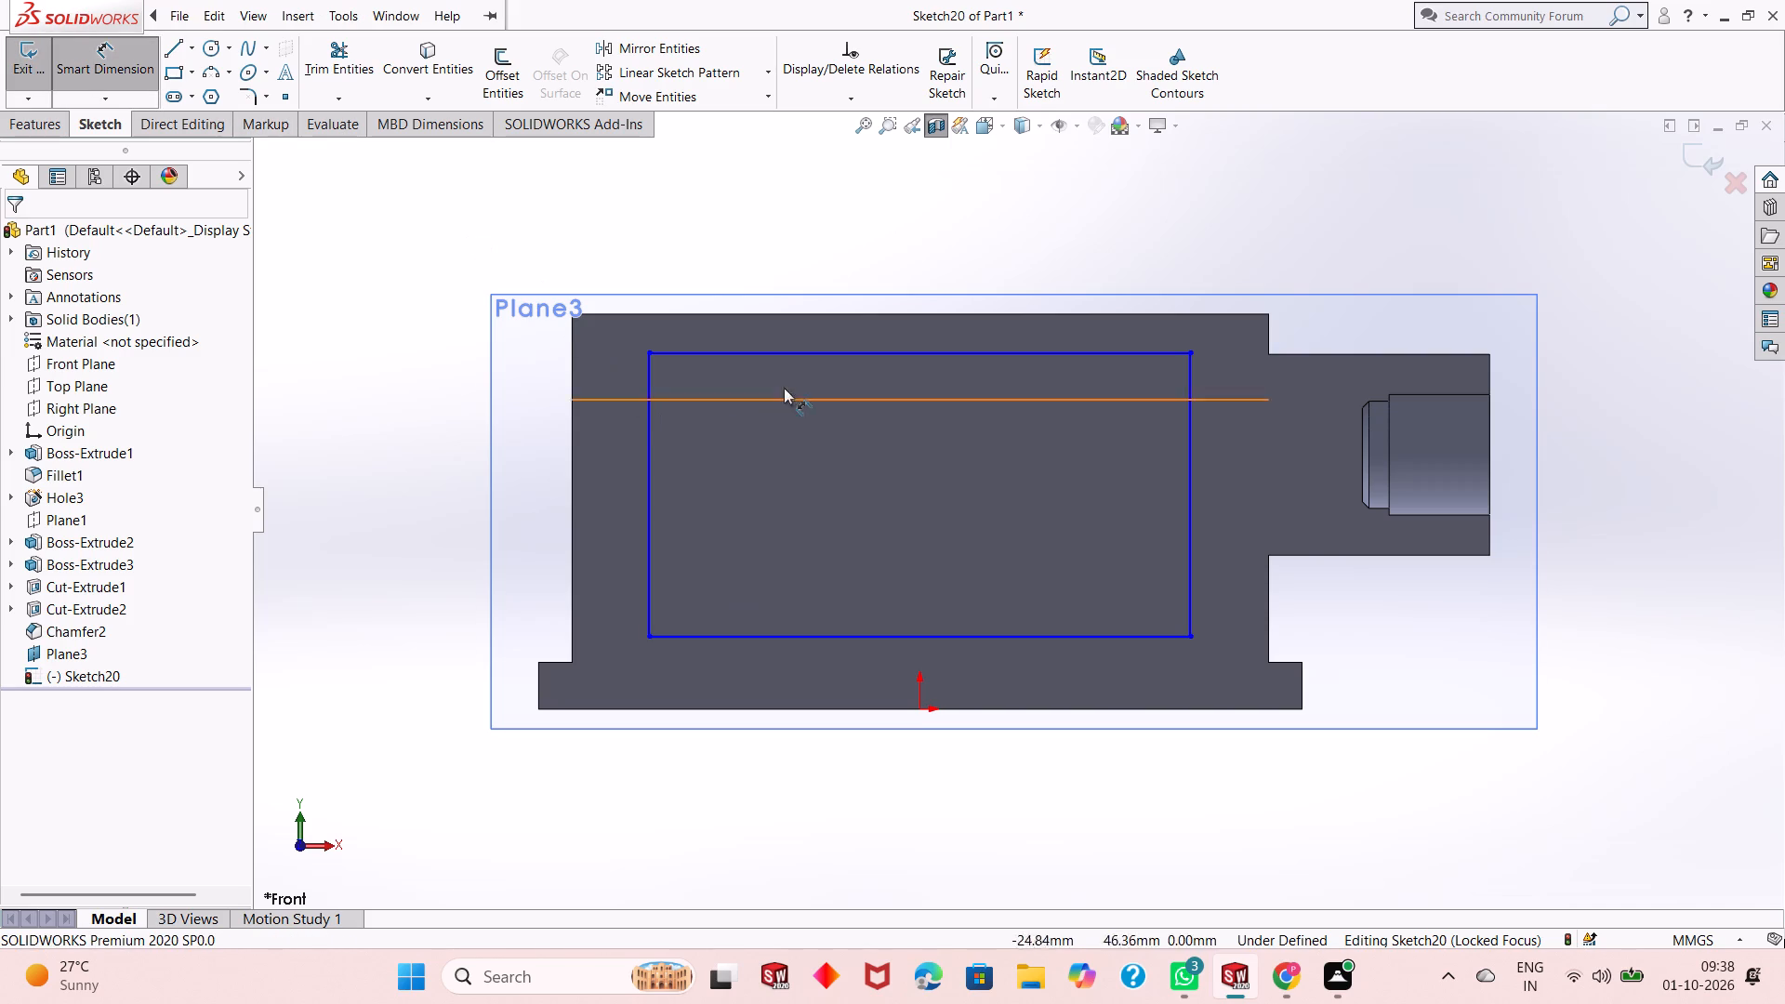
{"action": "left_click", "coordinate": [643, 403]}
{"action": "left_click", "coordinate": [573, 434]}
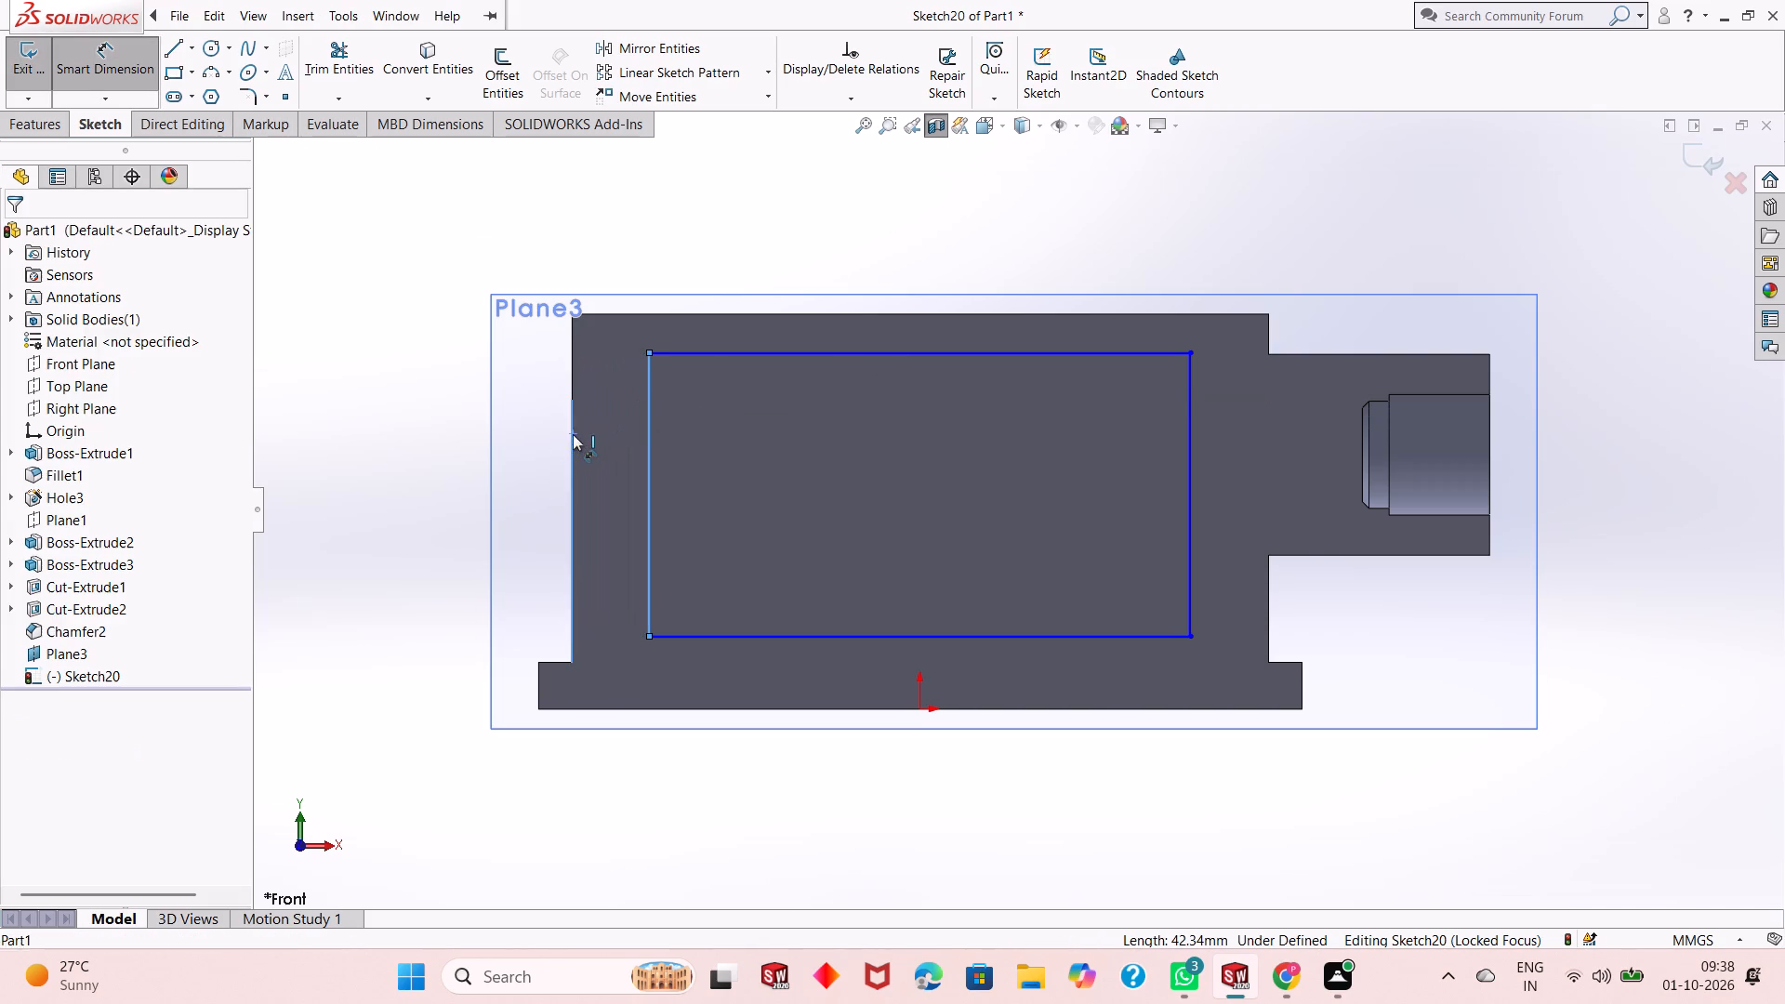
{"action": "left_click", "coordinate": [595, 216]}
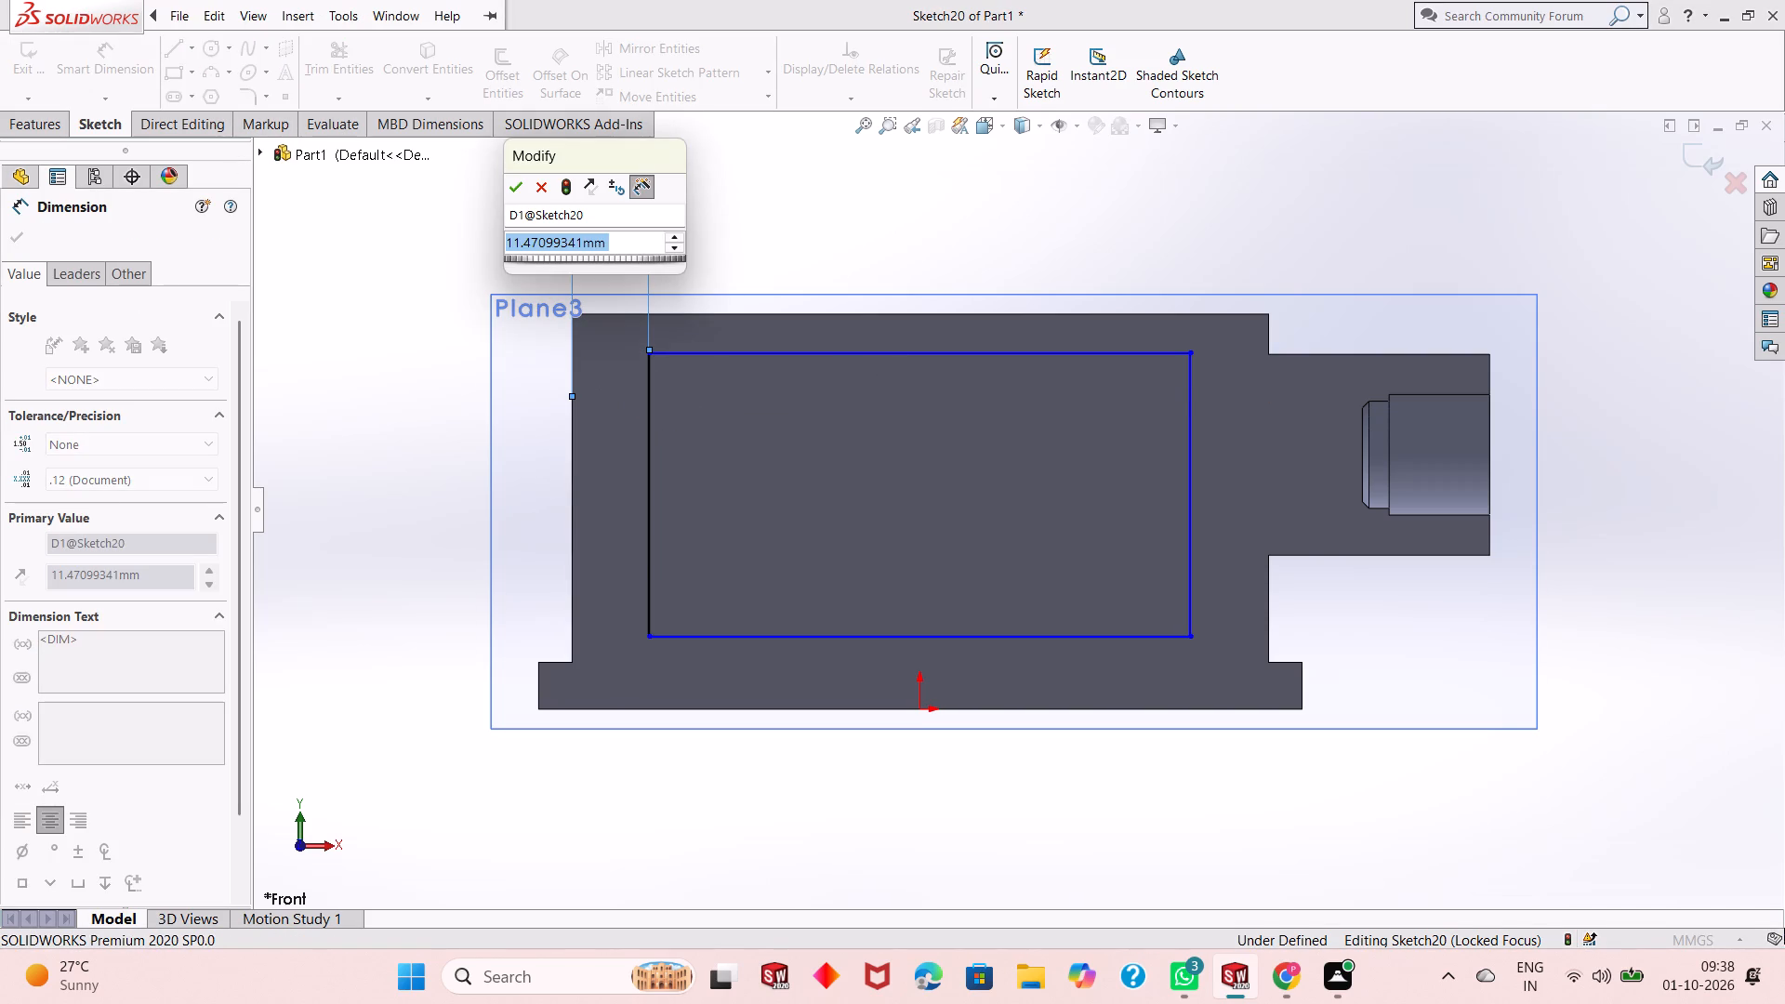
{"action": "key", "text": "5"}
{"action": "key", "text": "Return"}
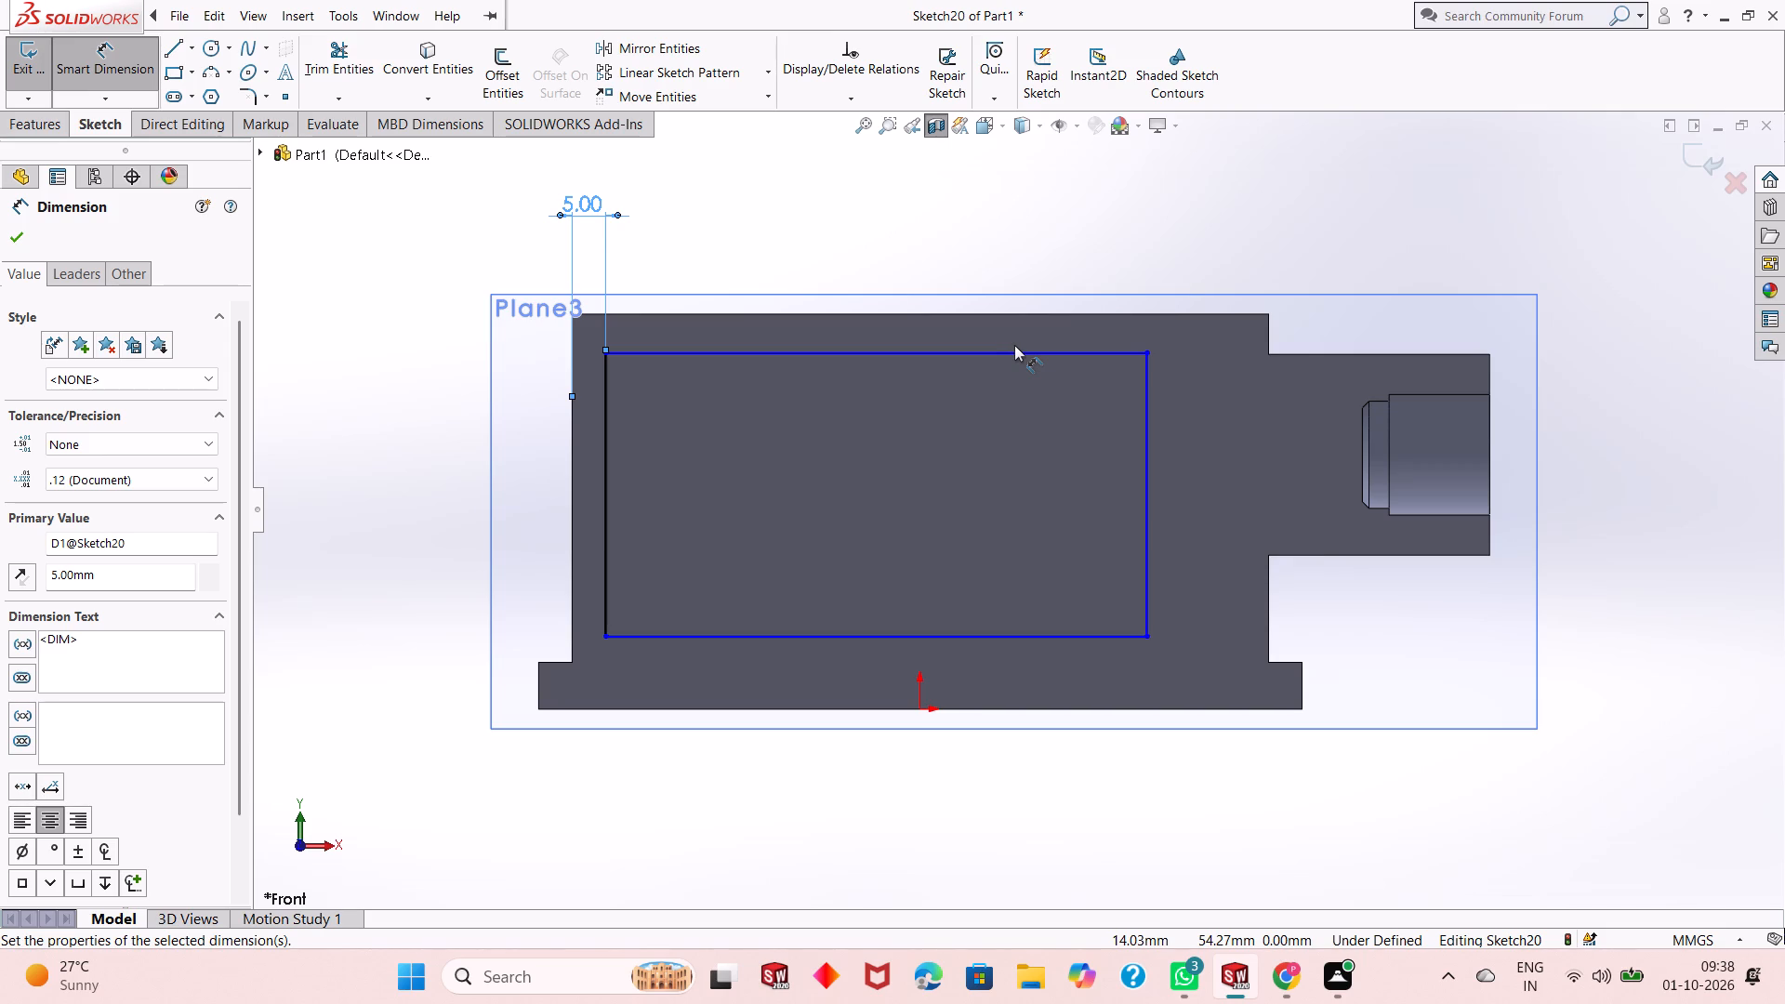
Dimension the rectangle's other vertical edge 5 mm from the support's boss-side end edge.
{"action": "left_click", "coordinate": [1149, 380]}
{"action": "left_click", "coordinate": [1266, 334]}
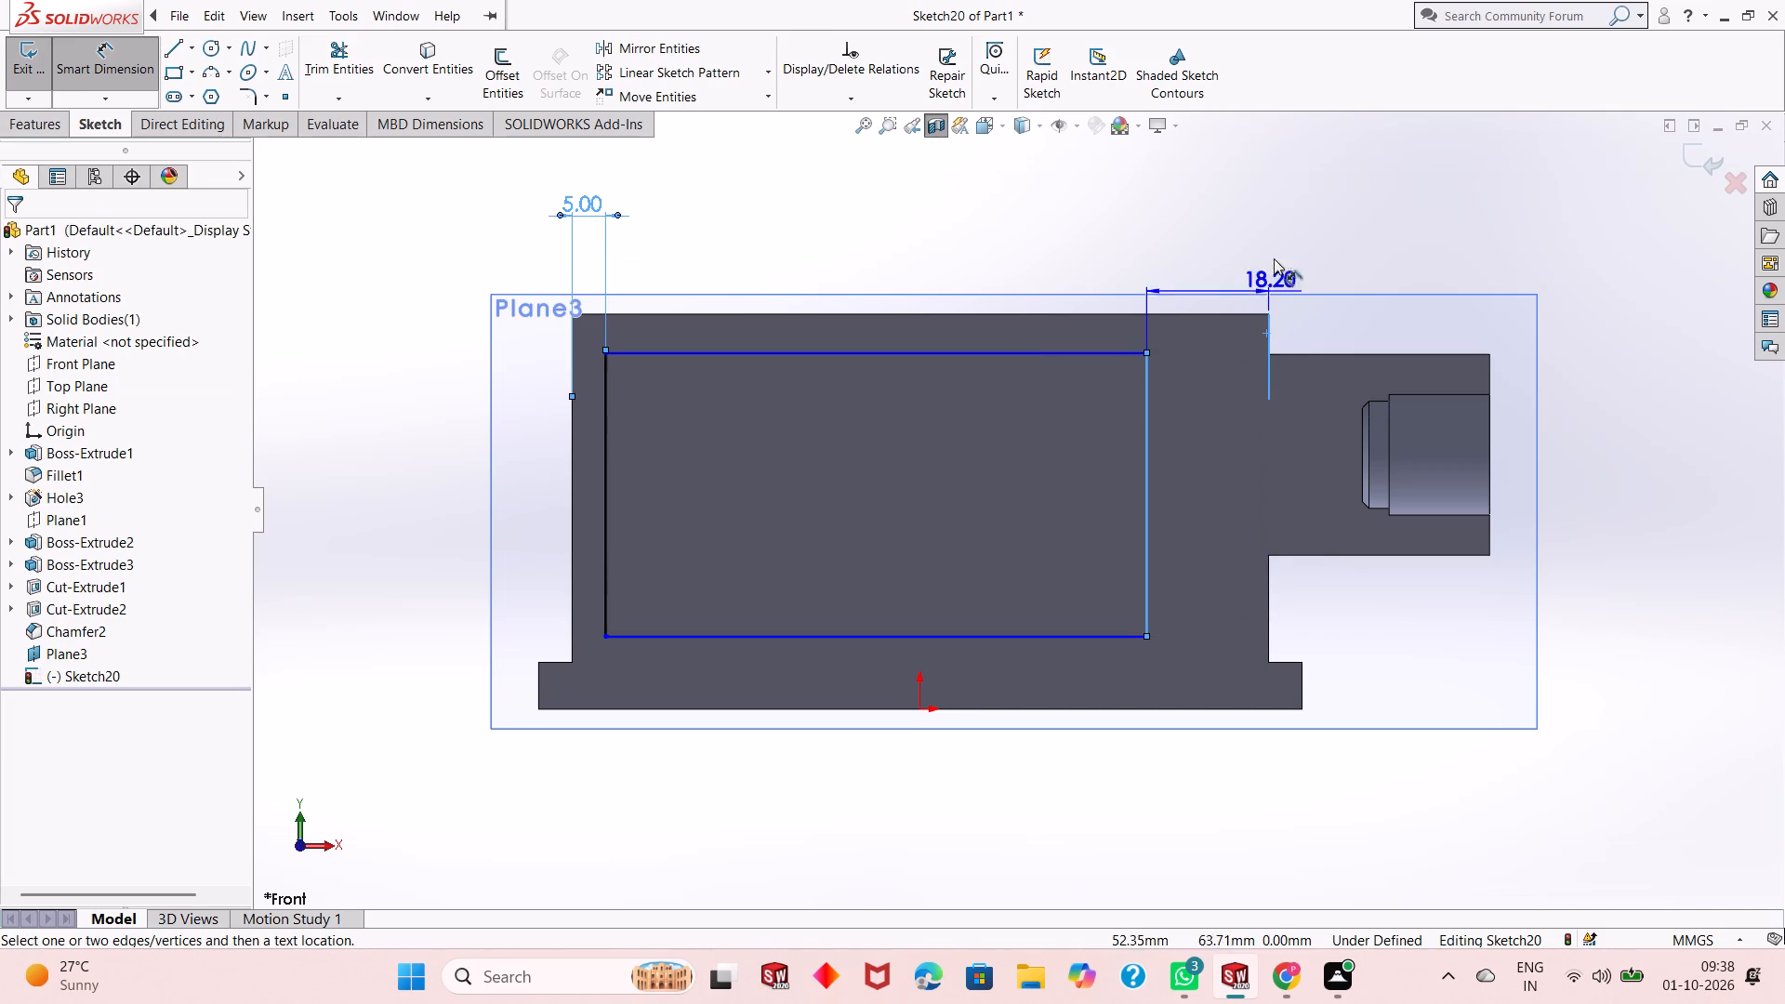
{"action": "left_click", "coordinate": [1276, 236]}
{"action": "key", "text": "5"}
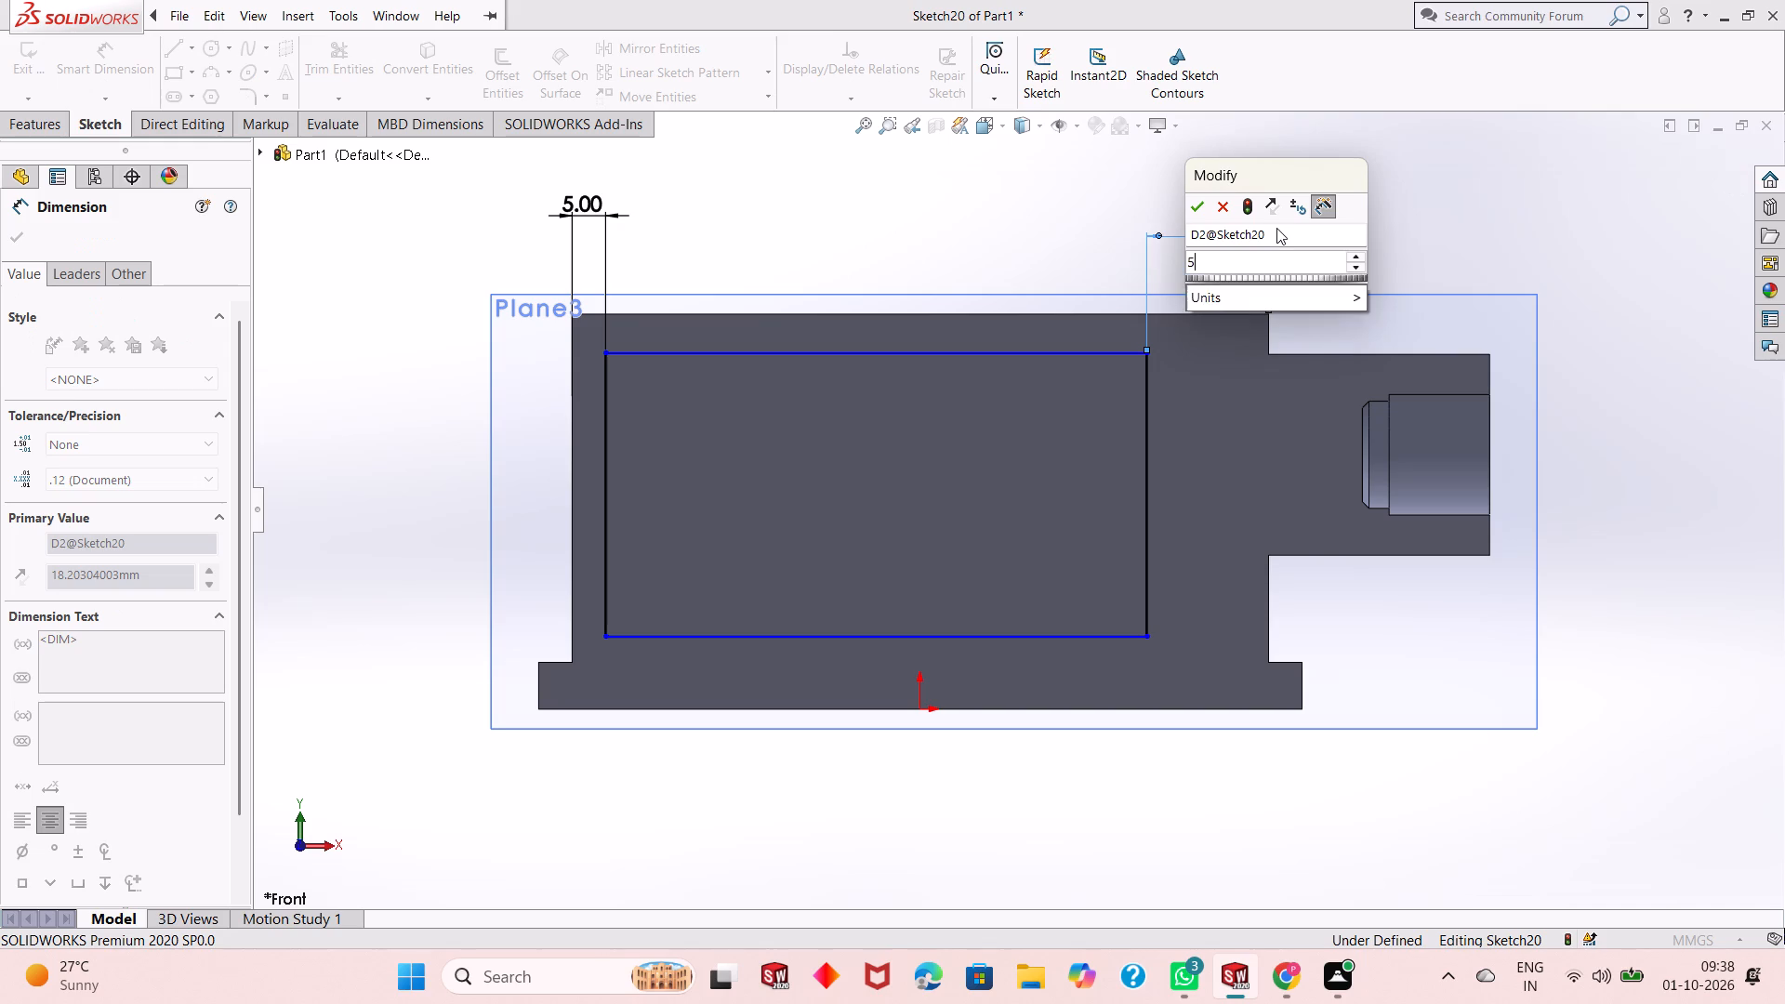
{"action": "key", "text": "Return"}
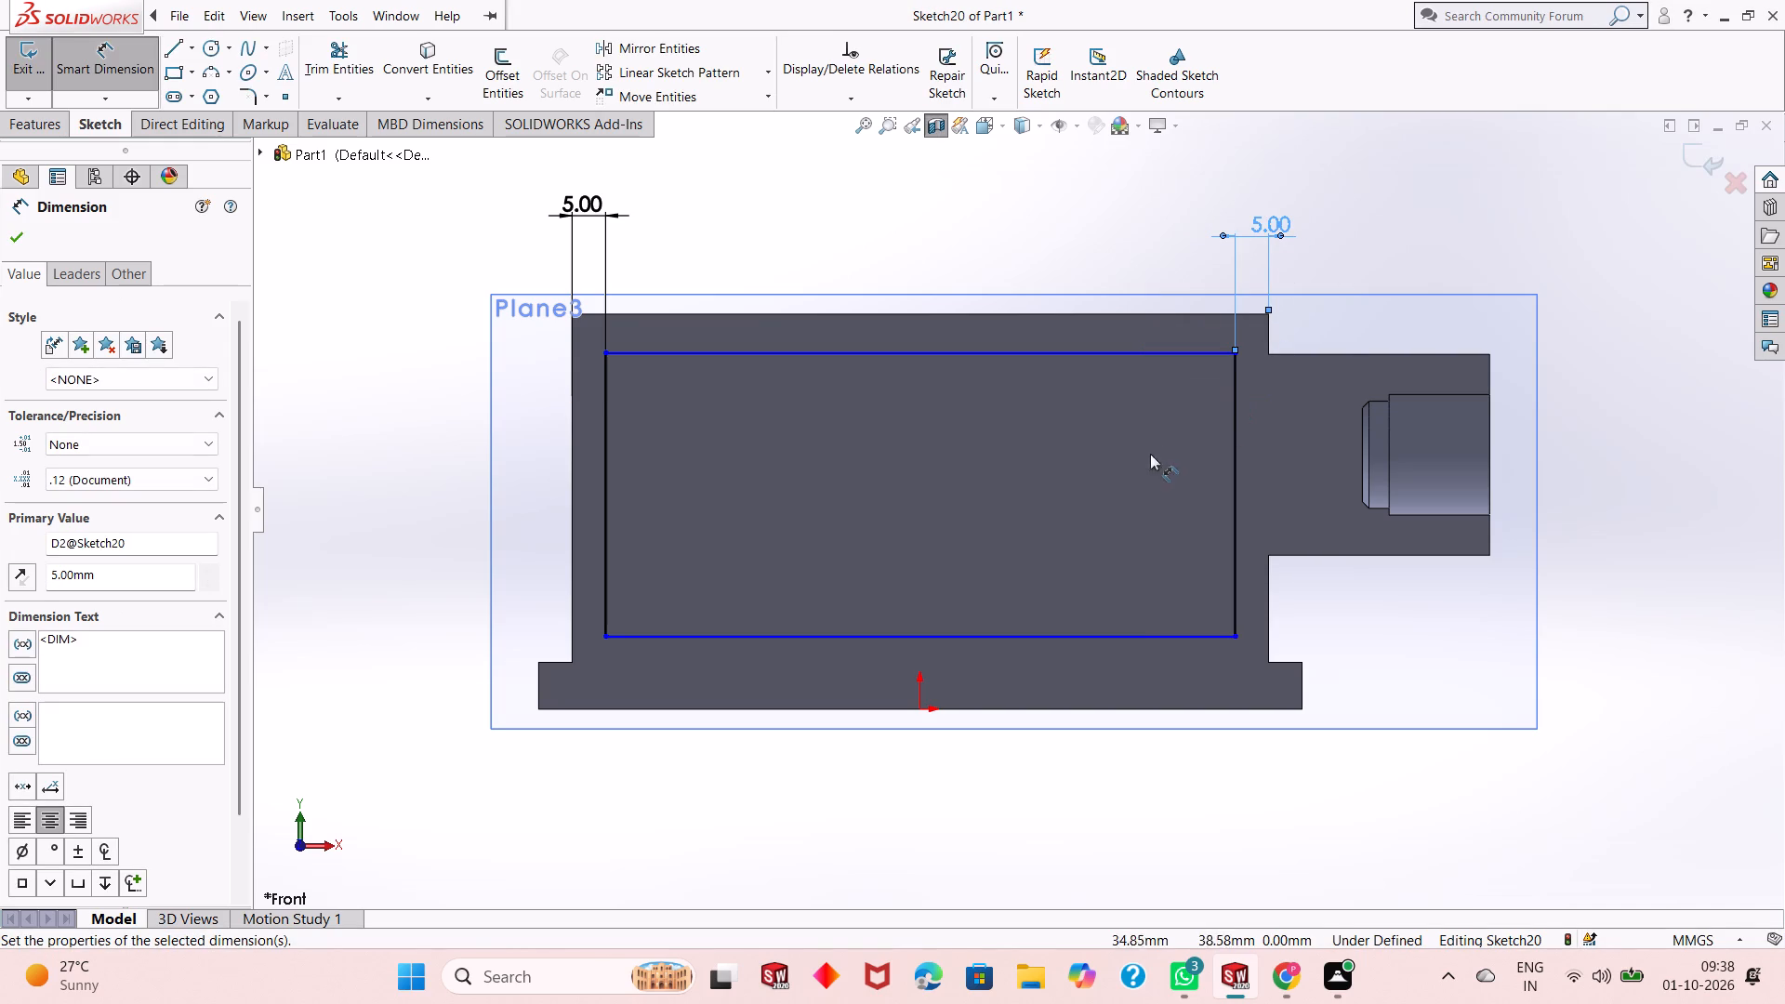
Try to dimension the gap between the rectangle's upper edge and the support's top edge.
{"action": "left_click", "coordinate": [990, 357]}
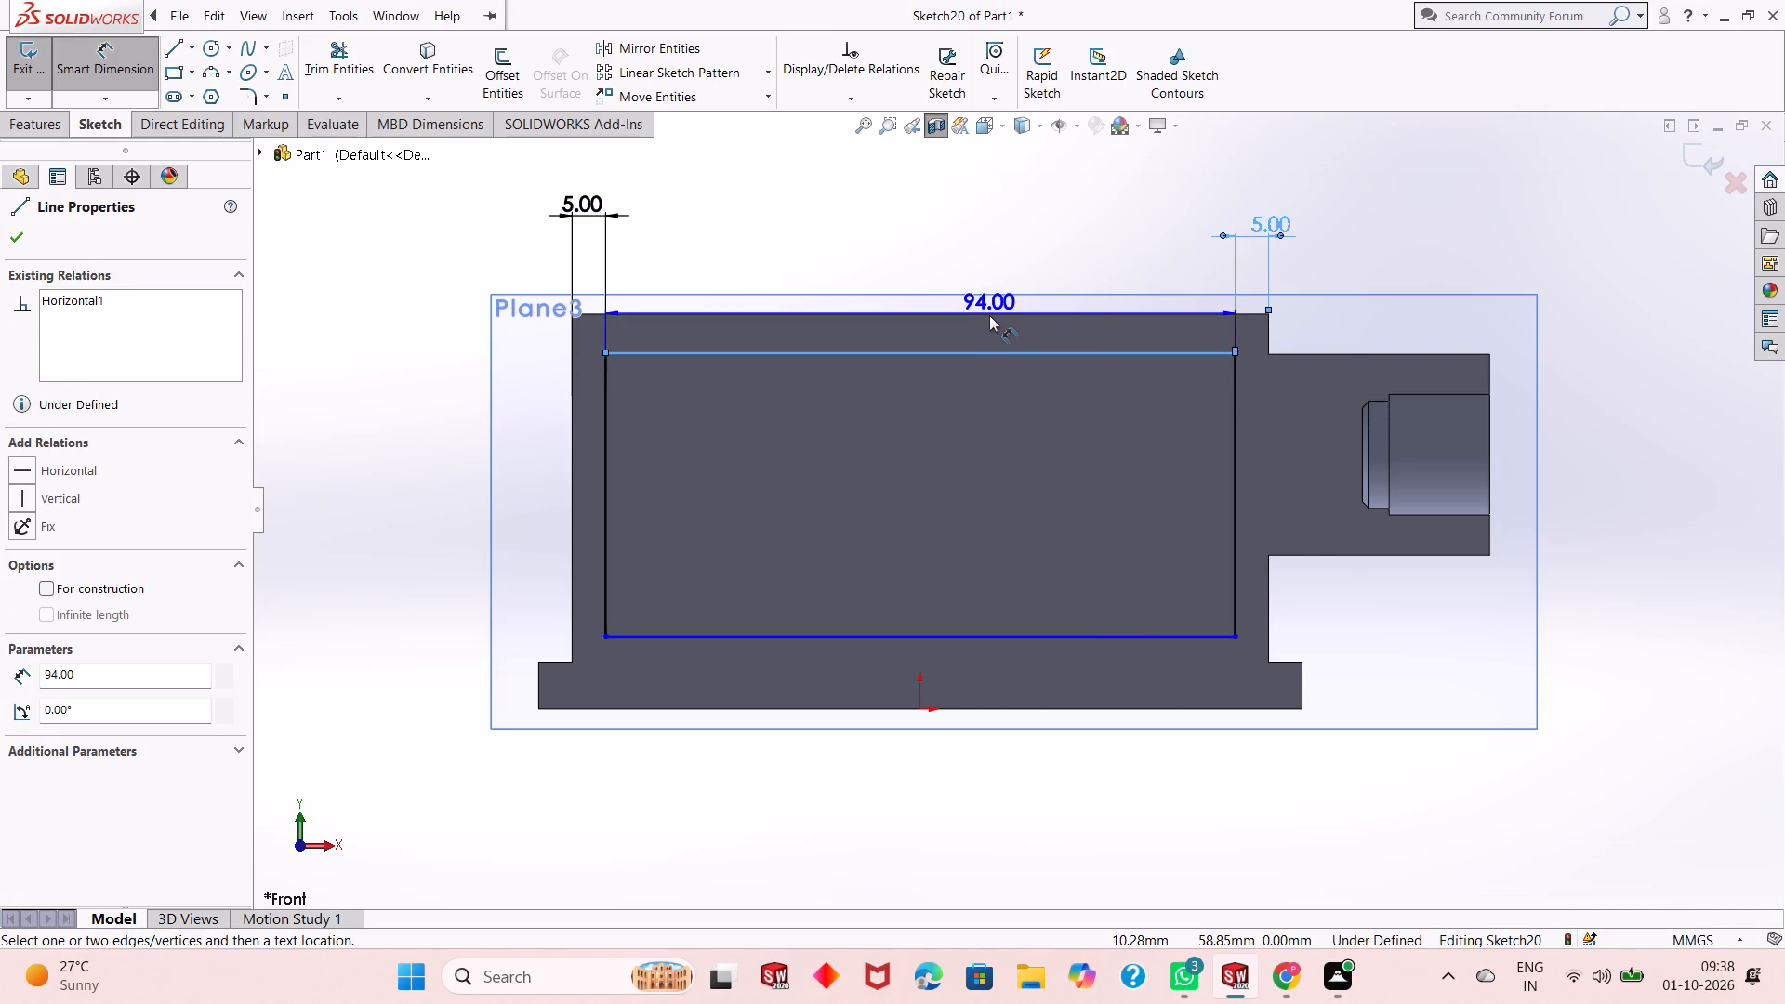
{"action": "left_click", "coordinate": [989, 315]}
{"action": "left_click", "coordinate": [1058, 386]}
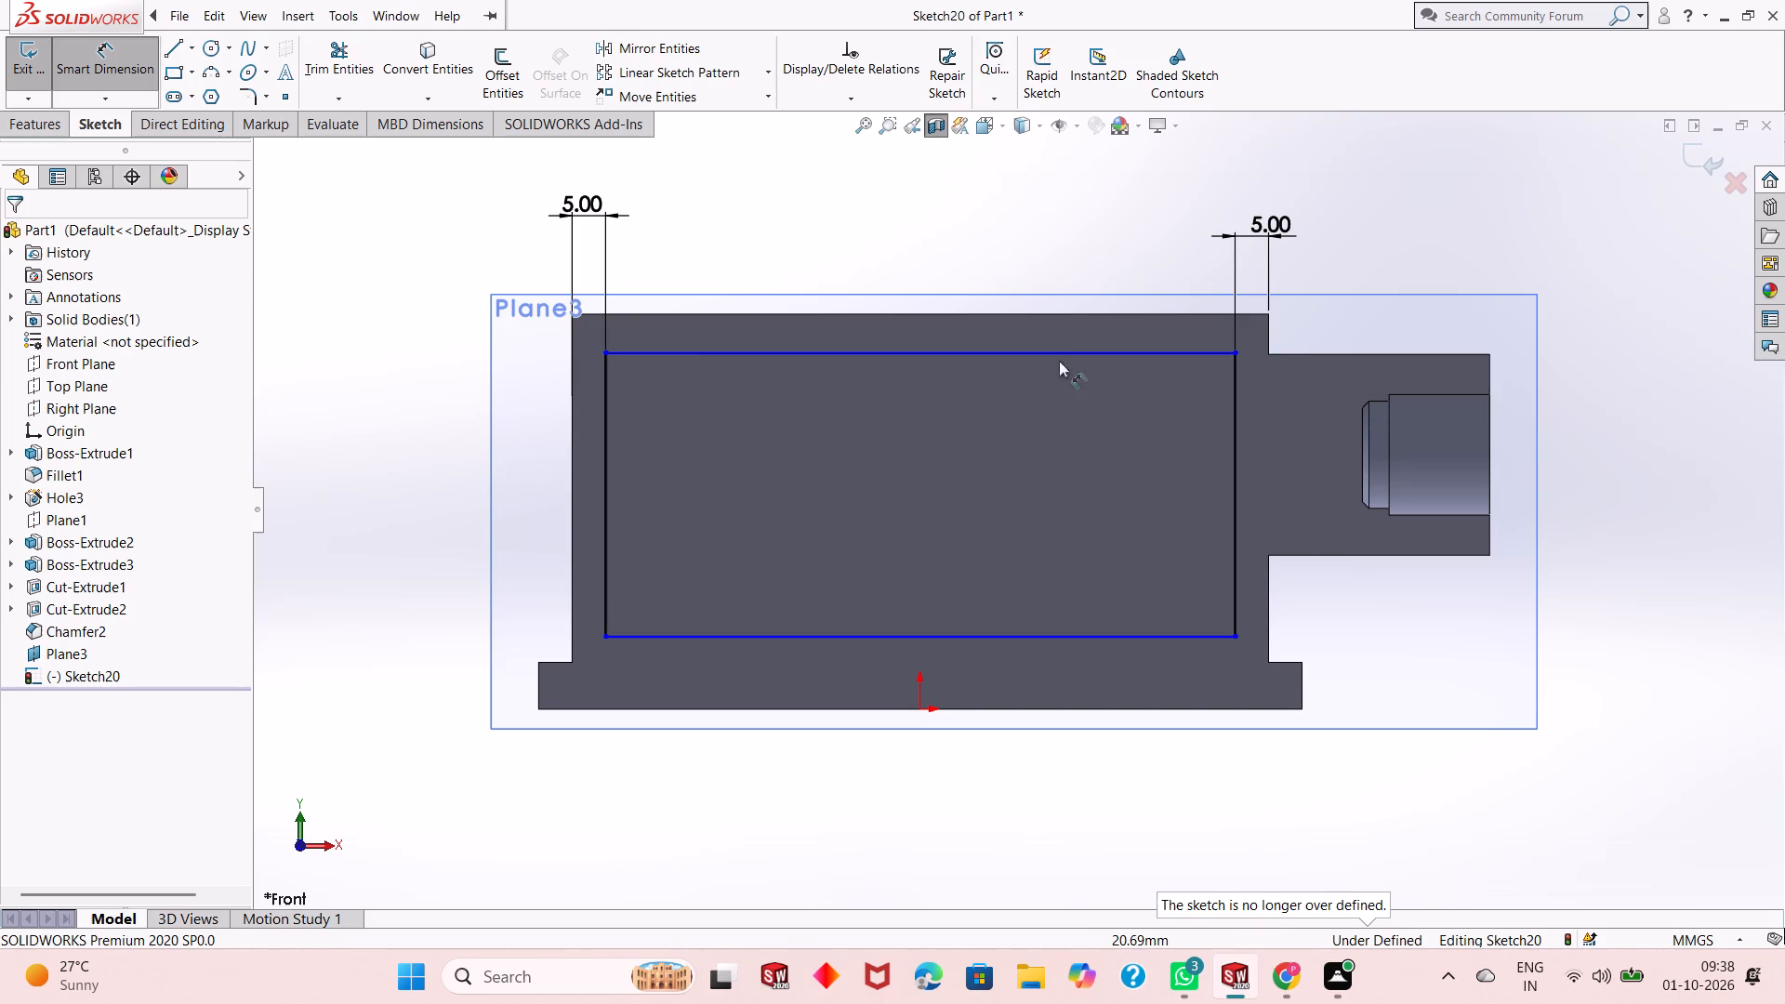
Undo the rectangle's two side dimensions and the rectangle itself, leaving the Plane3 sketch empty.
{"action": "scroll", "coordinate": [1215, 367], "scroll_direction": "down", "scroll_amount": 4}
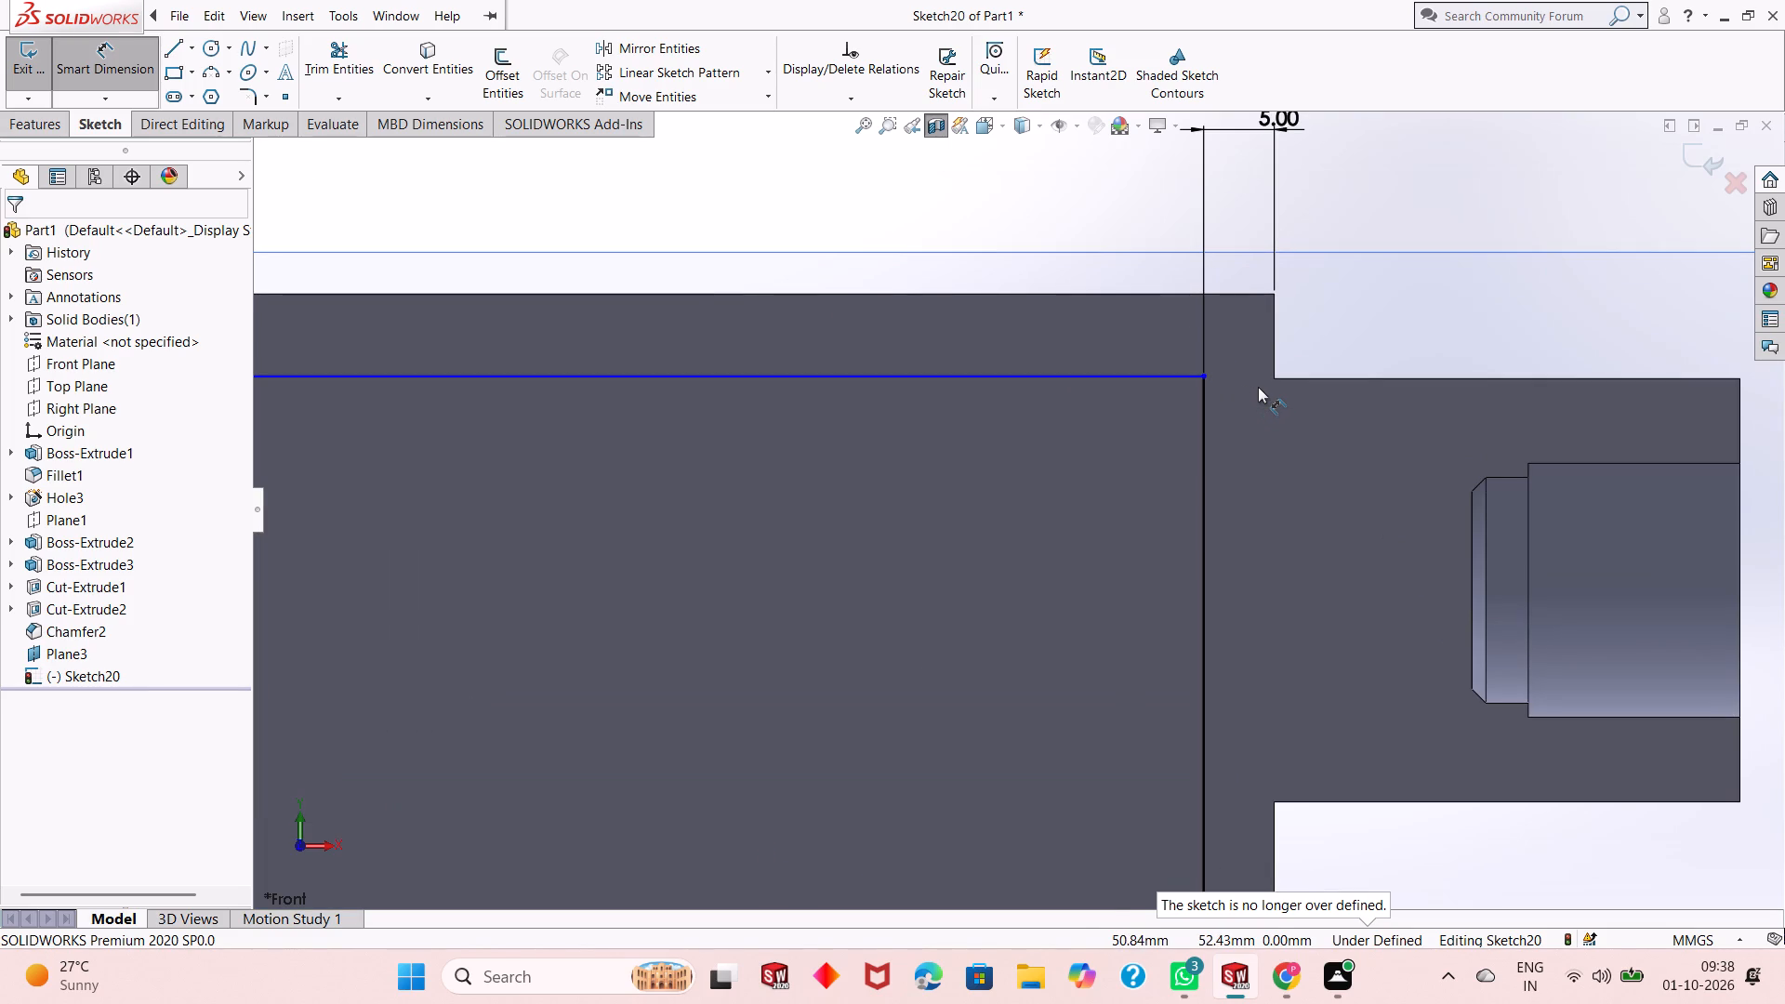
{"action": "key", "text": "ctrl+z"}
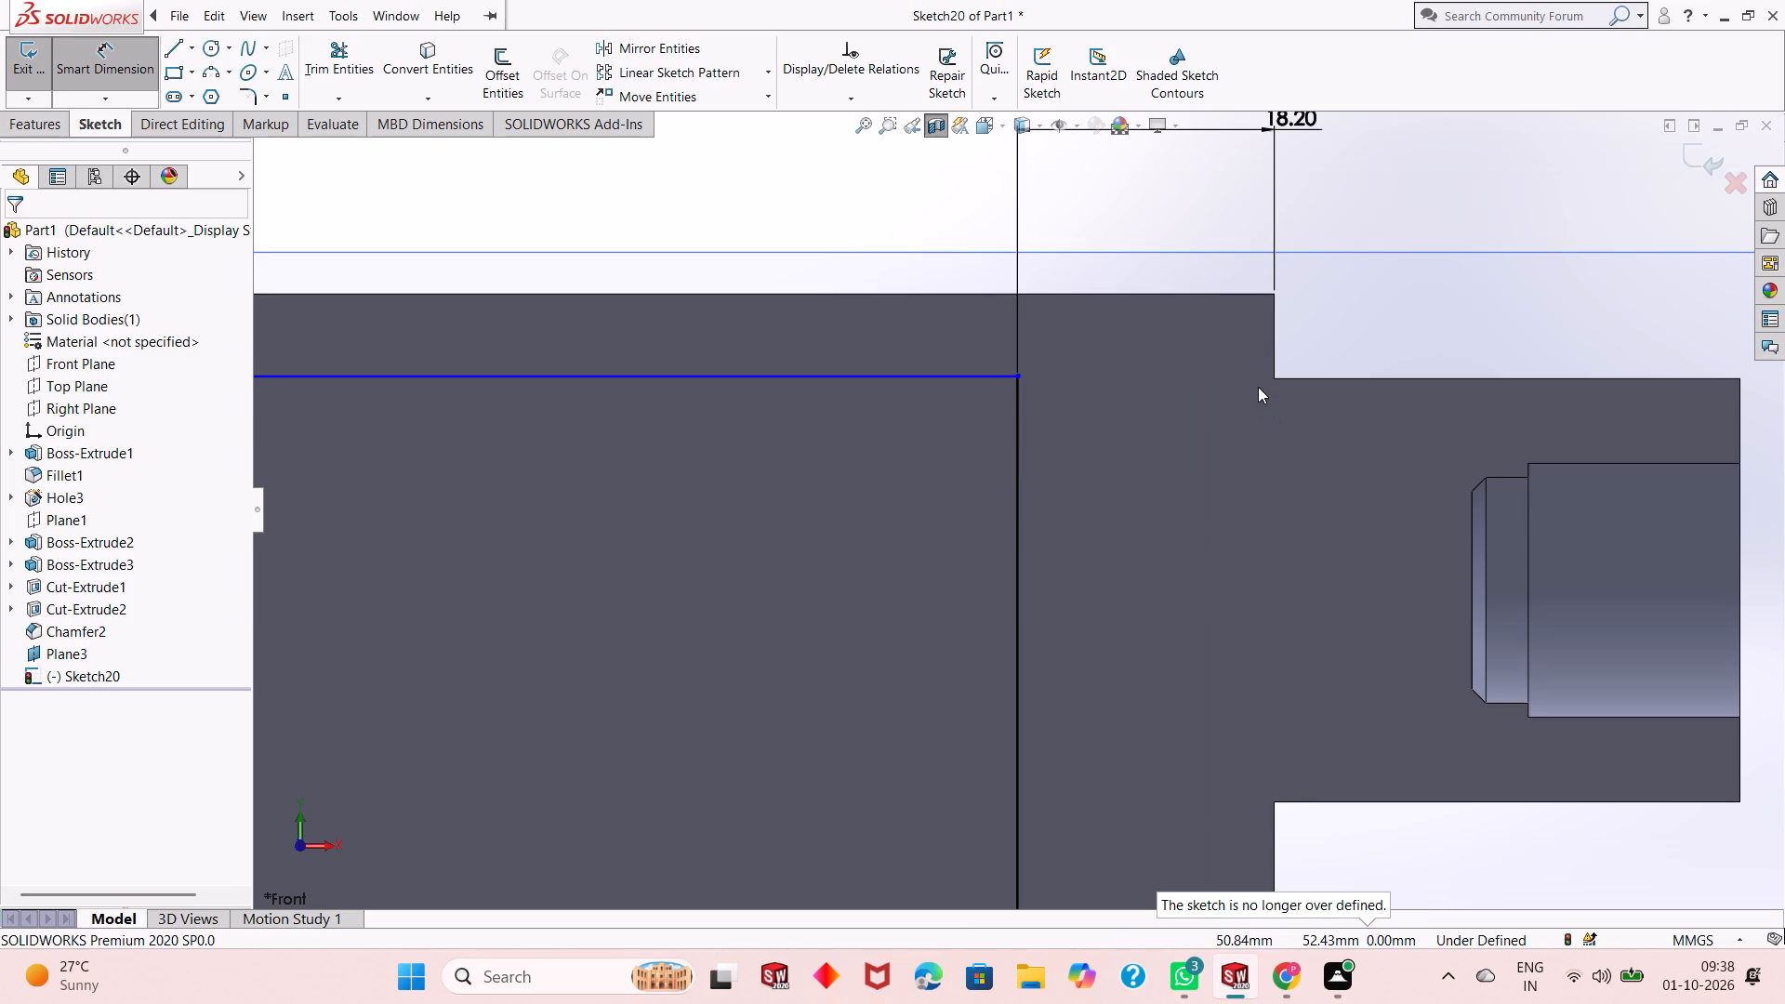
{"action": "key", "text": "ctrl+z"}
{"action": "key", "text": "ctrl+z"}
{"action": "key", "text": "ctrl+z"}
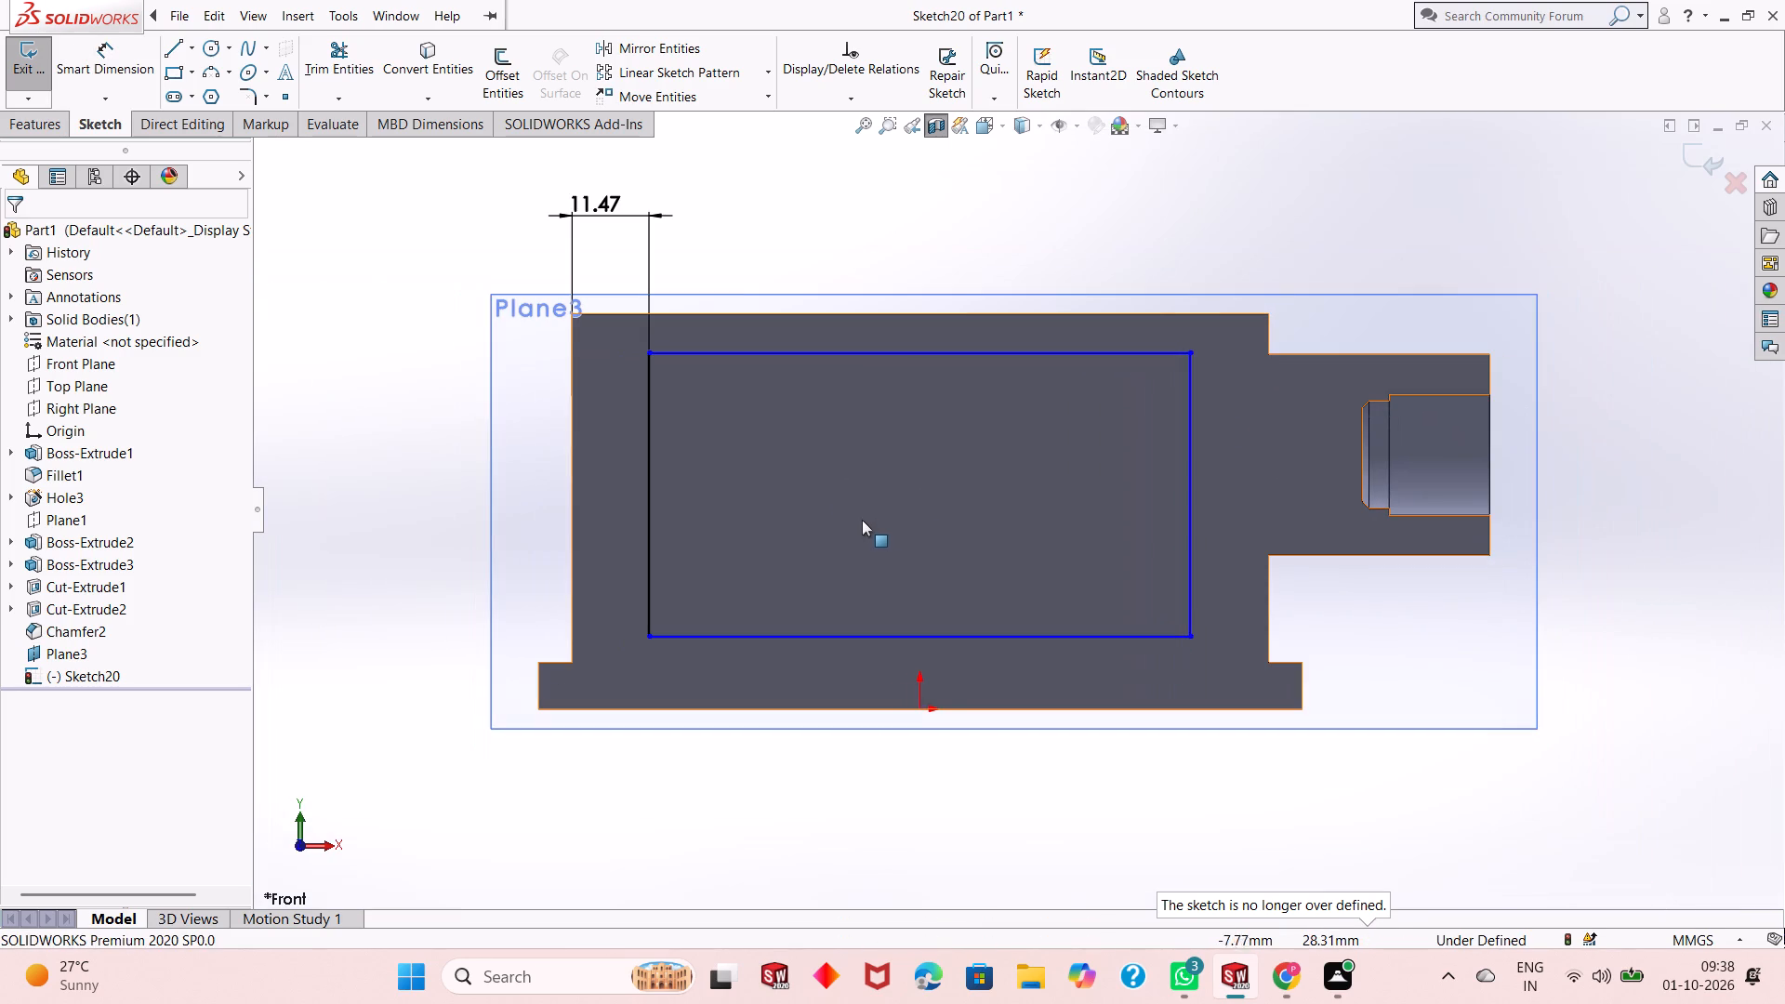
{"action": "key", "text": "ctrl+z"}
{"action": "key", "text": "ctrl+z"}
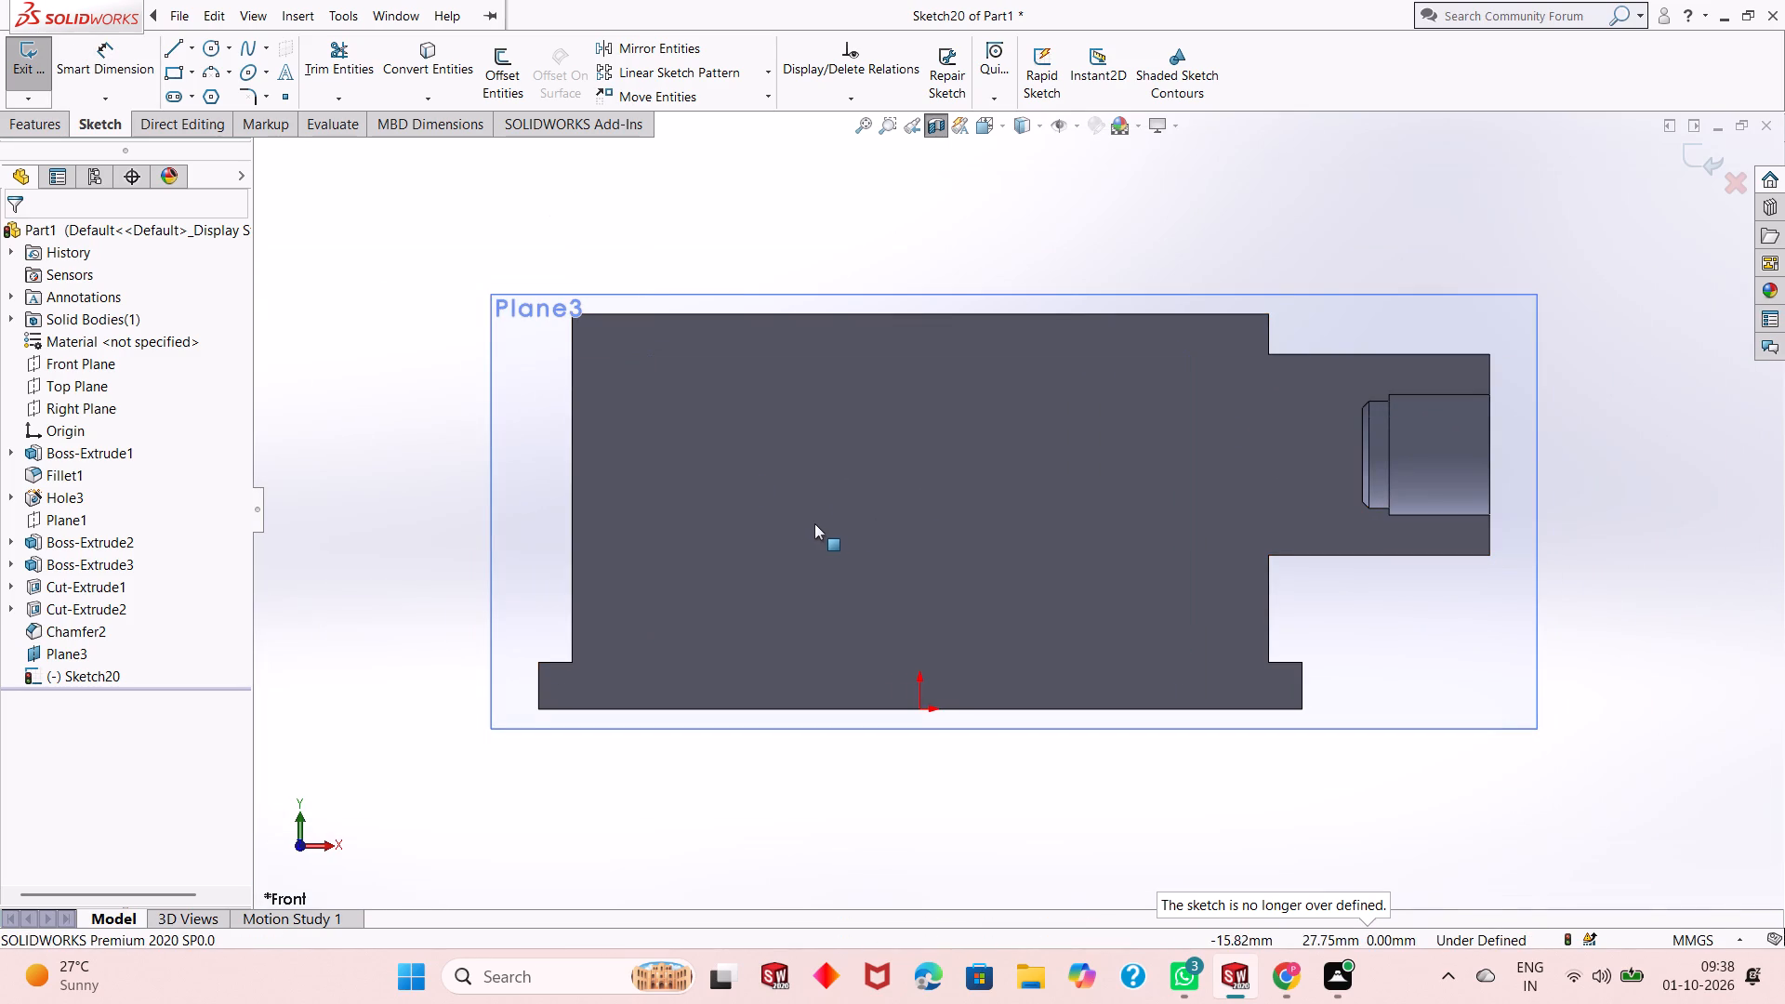
Sketch a corner rectangle about 47 mm high inside the support, with its upper edge level with the boss's upper edge.
{"action": "left_click", "coordinate": [165, 74]}
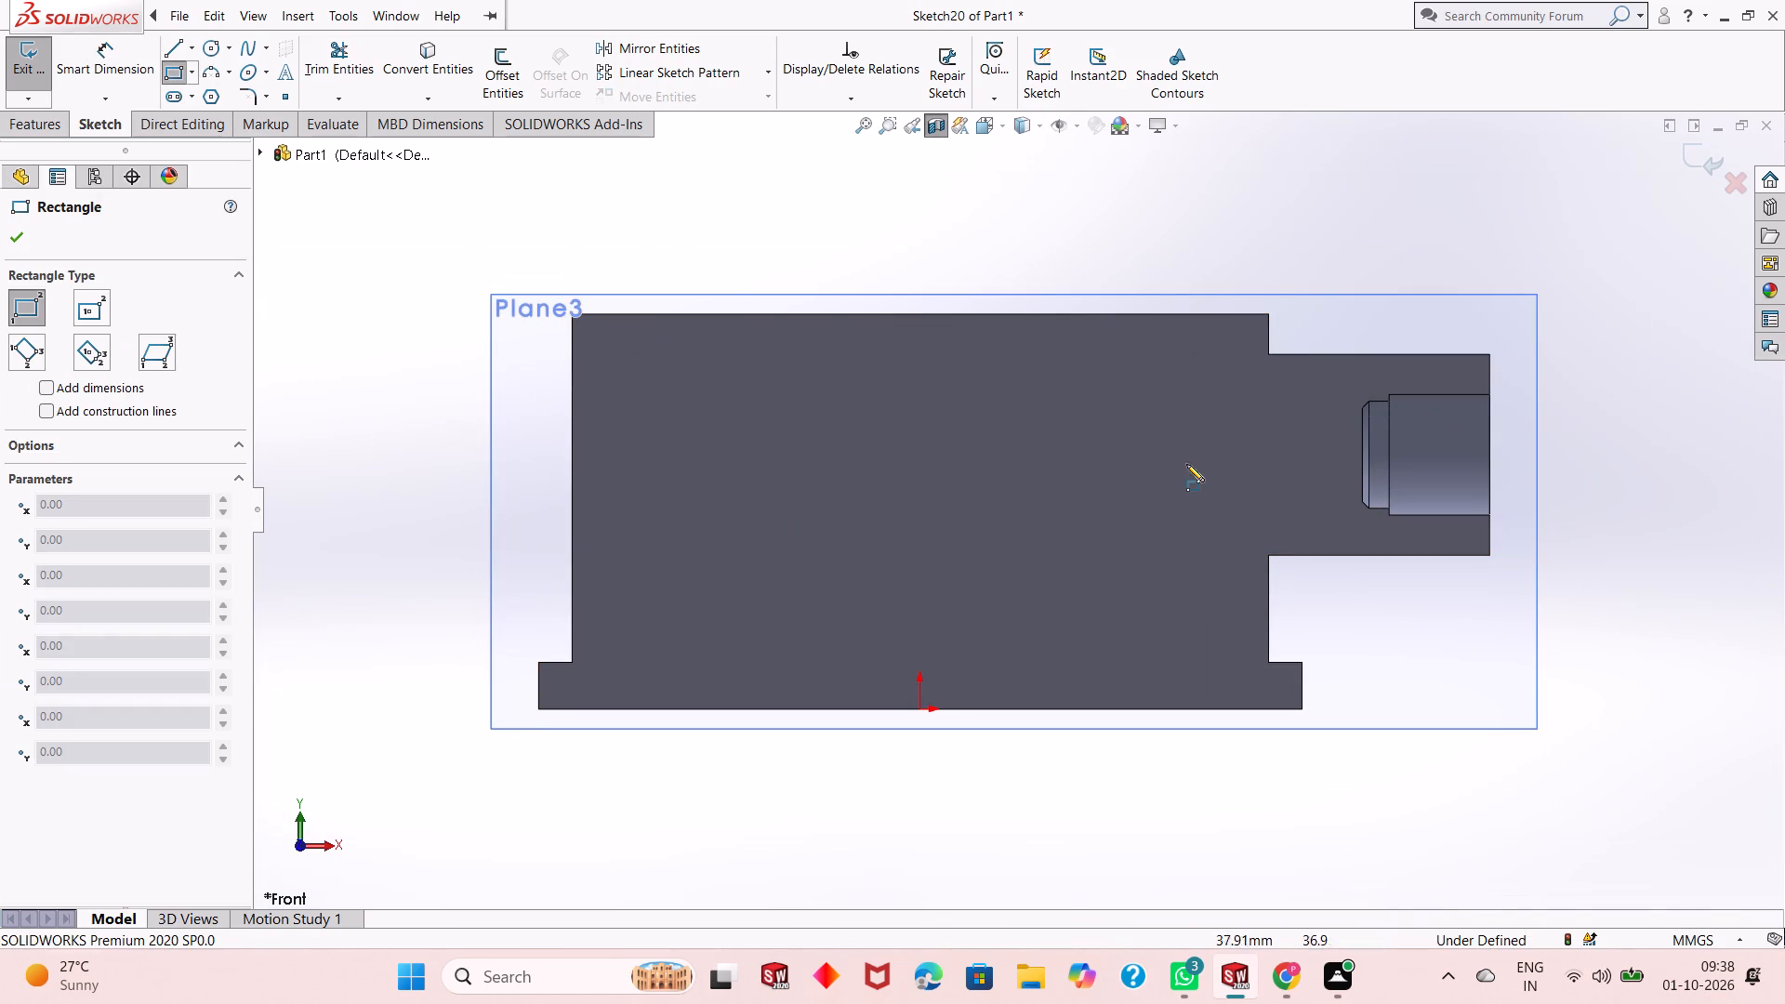
{"action": "left_click", "coordinate": [1223, 357]}
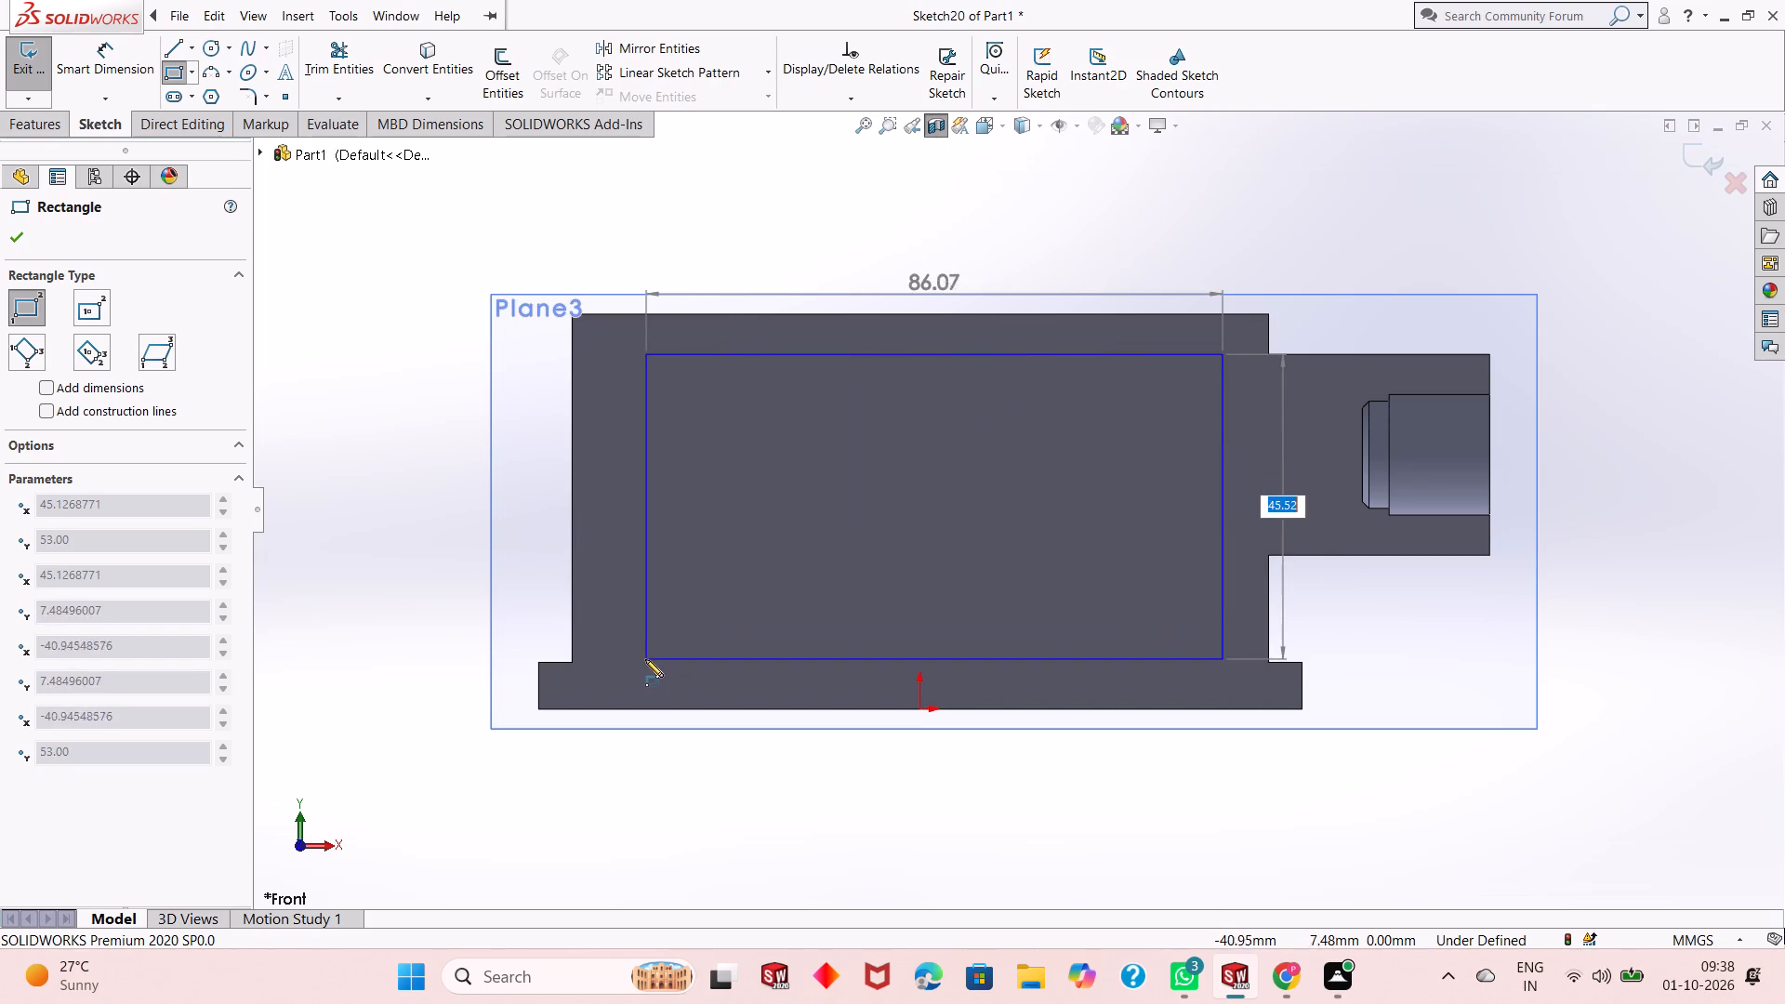
{"action": "left_click", "coordinate": [628, 668]}
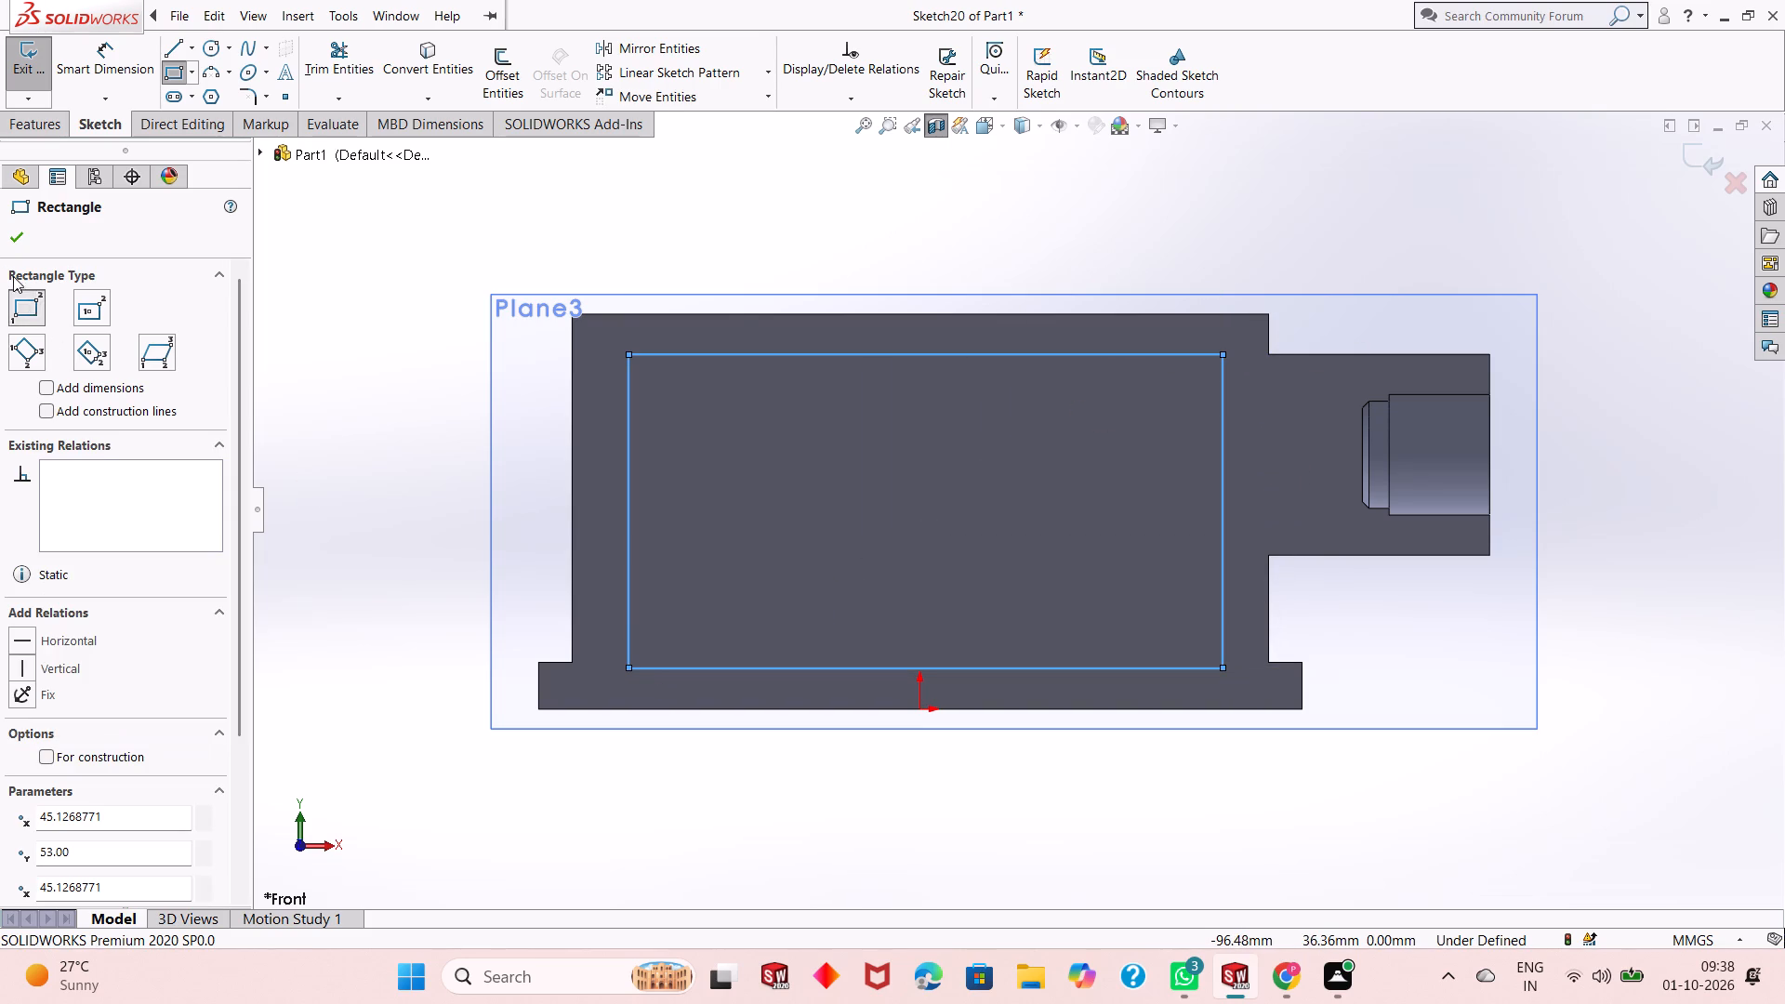
{"action": "left_click", "coordinate": [7, 236]}
{"action": "left_click", "coordinate": [305, 345]}
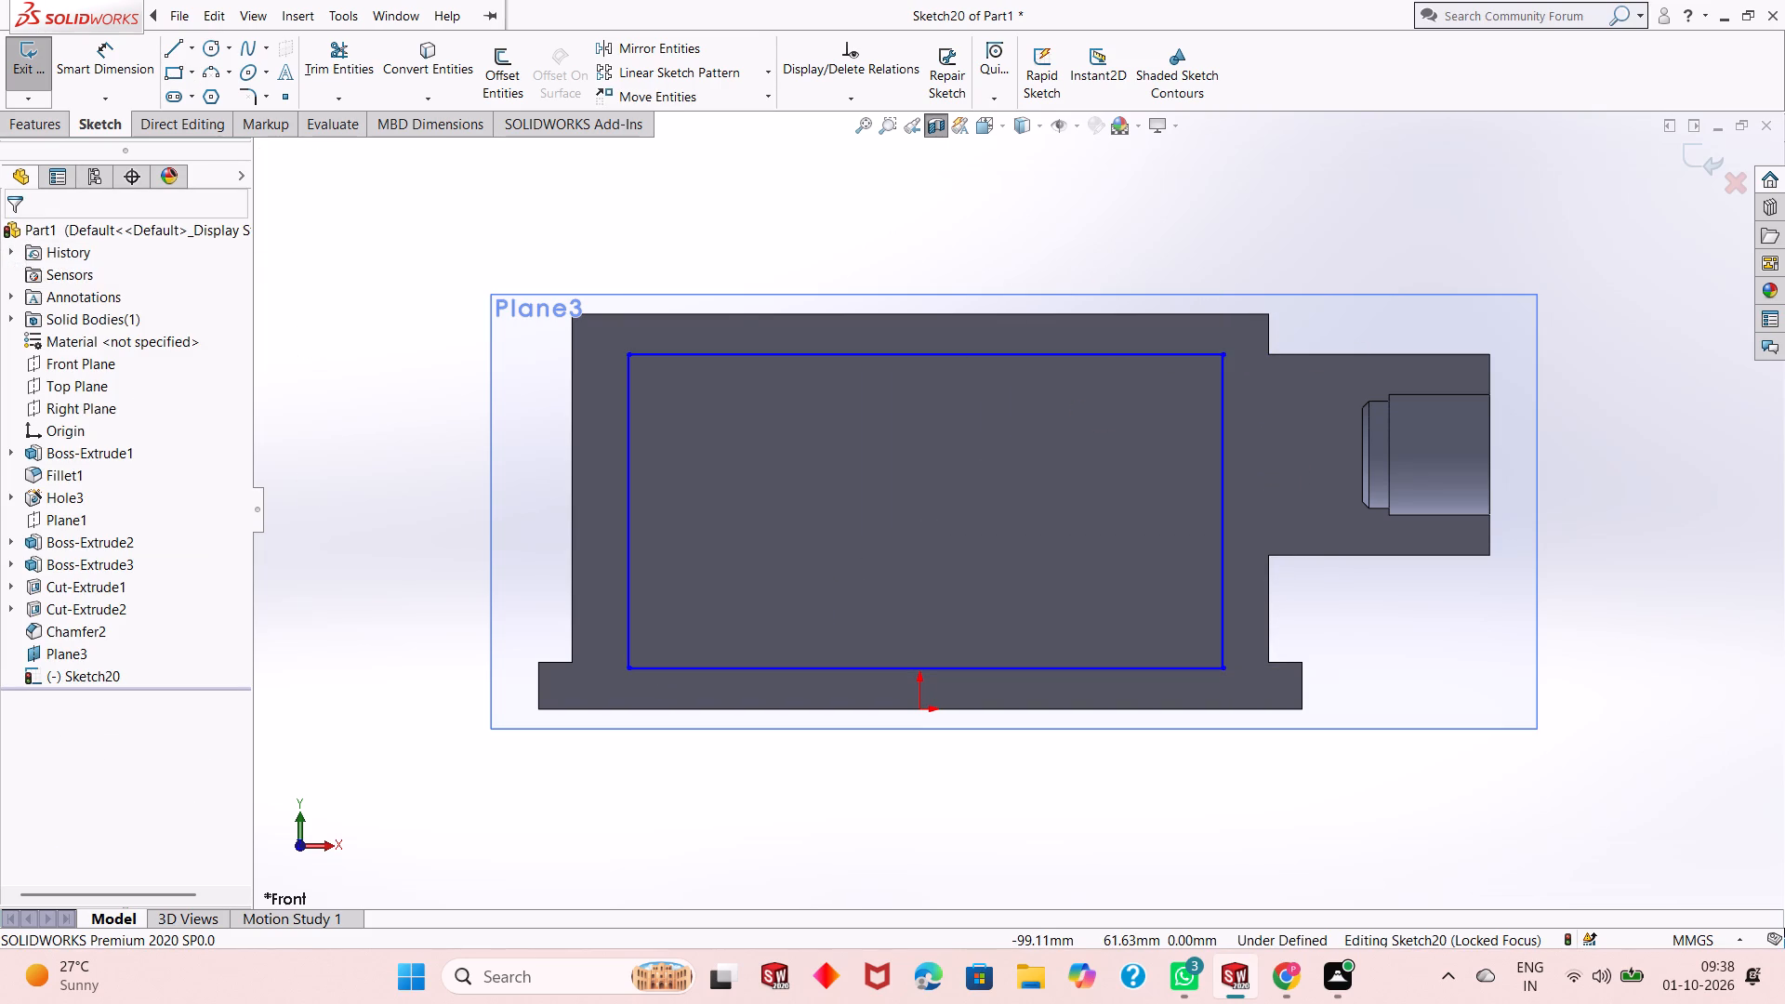
Dimension the rectangle's boss-side vertical edge 5 mm from the support's boss-side end edge.
{"action": "left_click", "coordinate": [103, 68]}
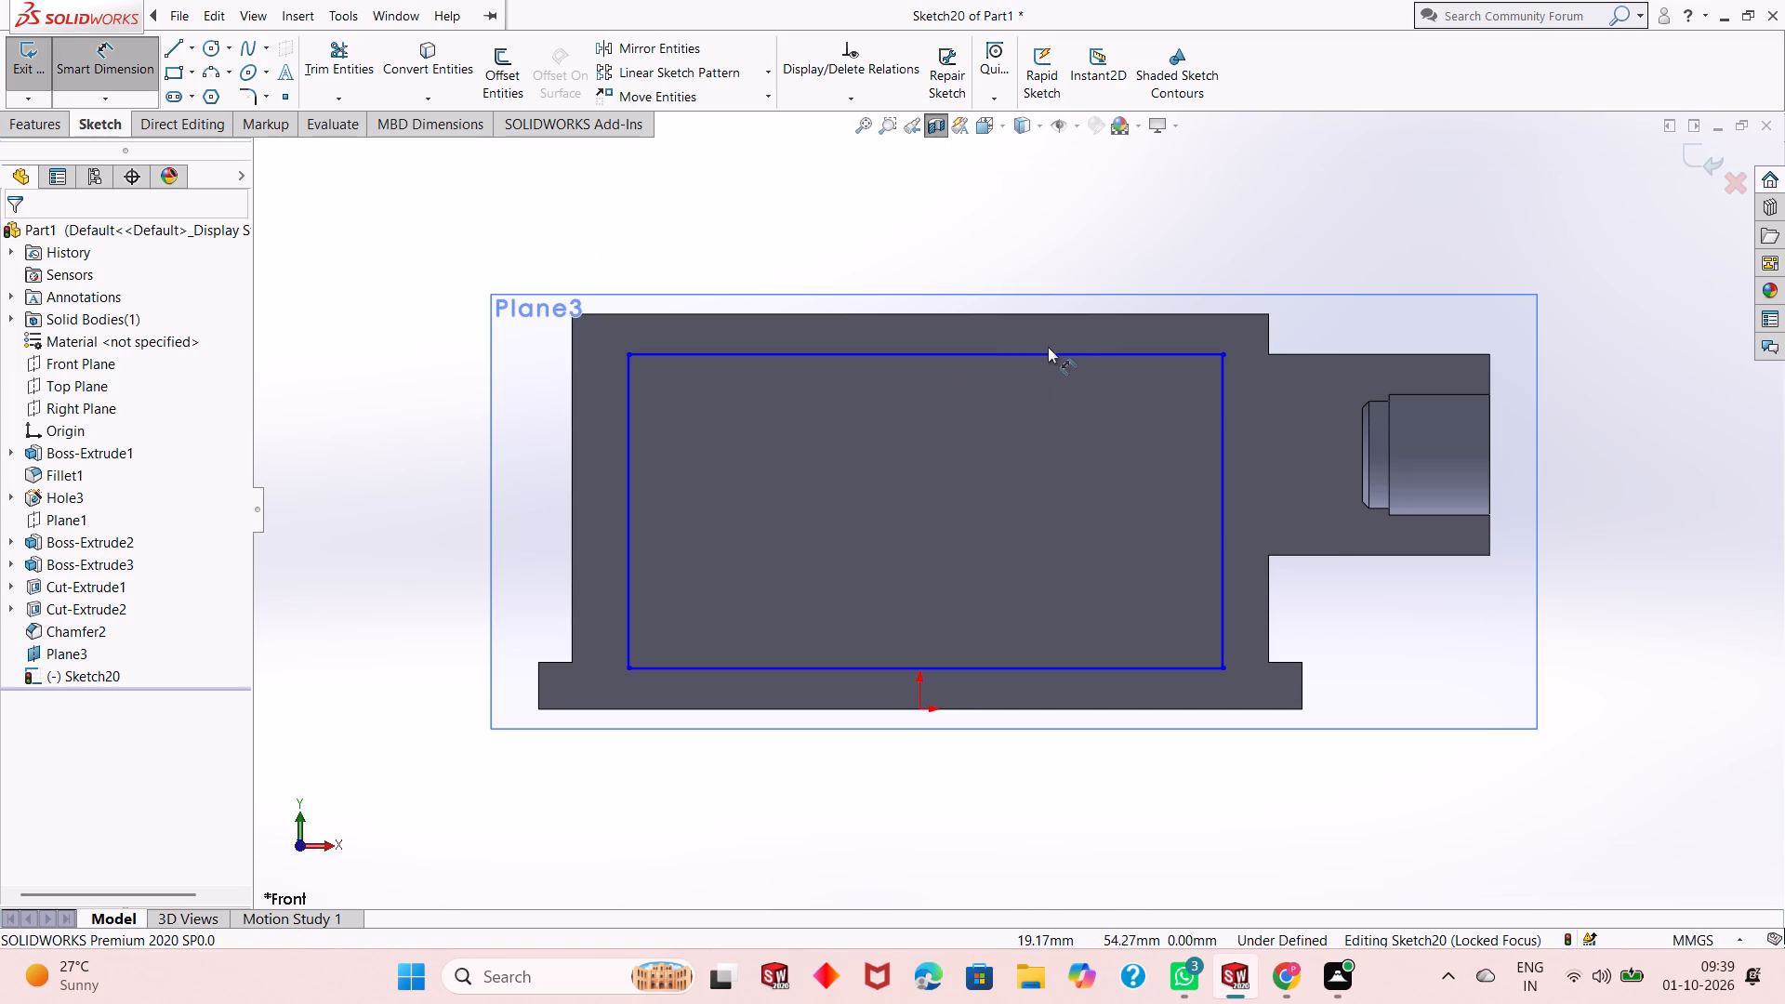
{"action": "left_click", "coordinate": [1219, 376]}
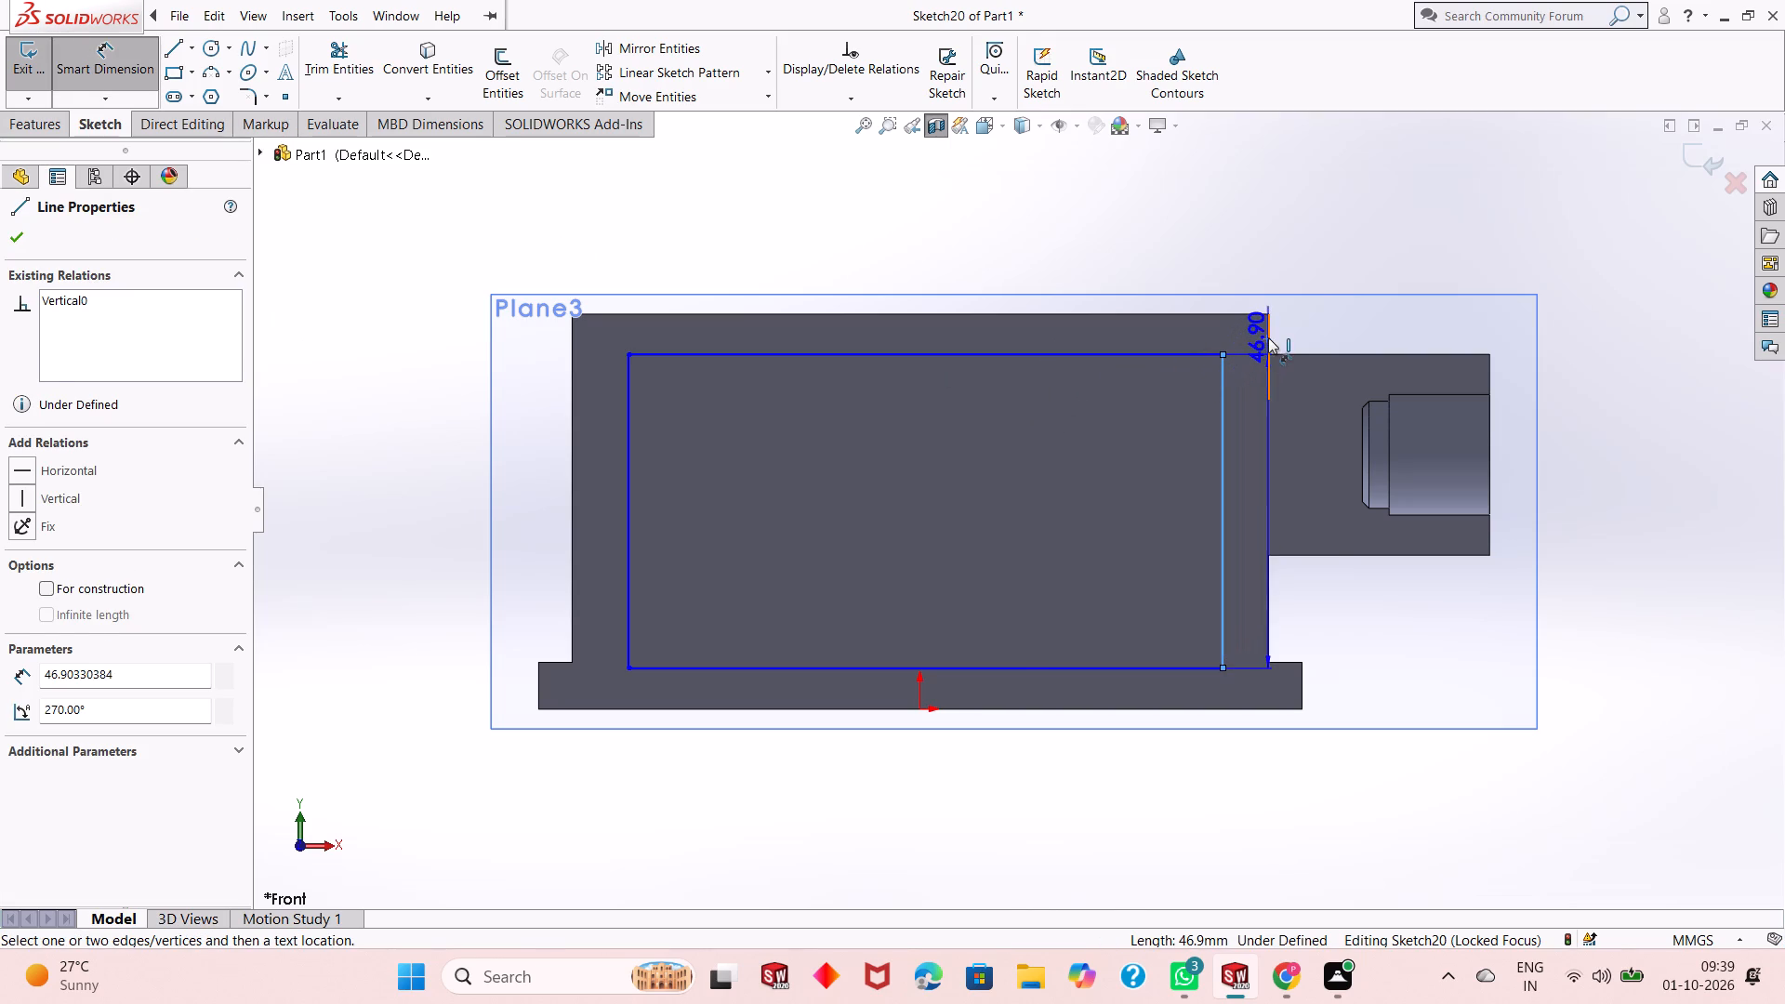
{"action": "left_click", "coordinate": [1268, 337]}
{"action": "left_click", "coordinate": [1262, 248]}
{"action": "key", "text": "5"}
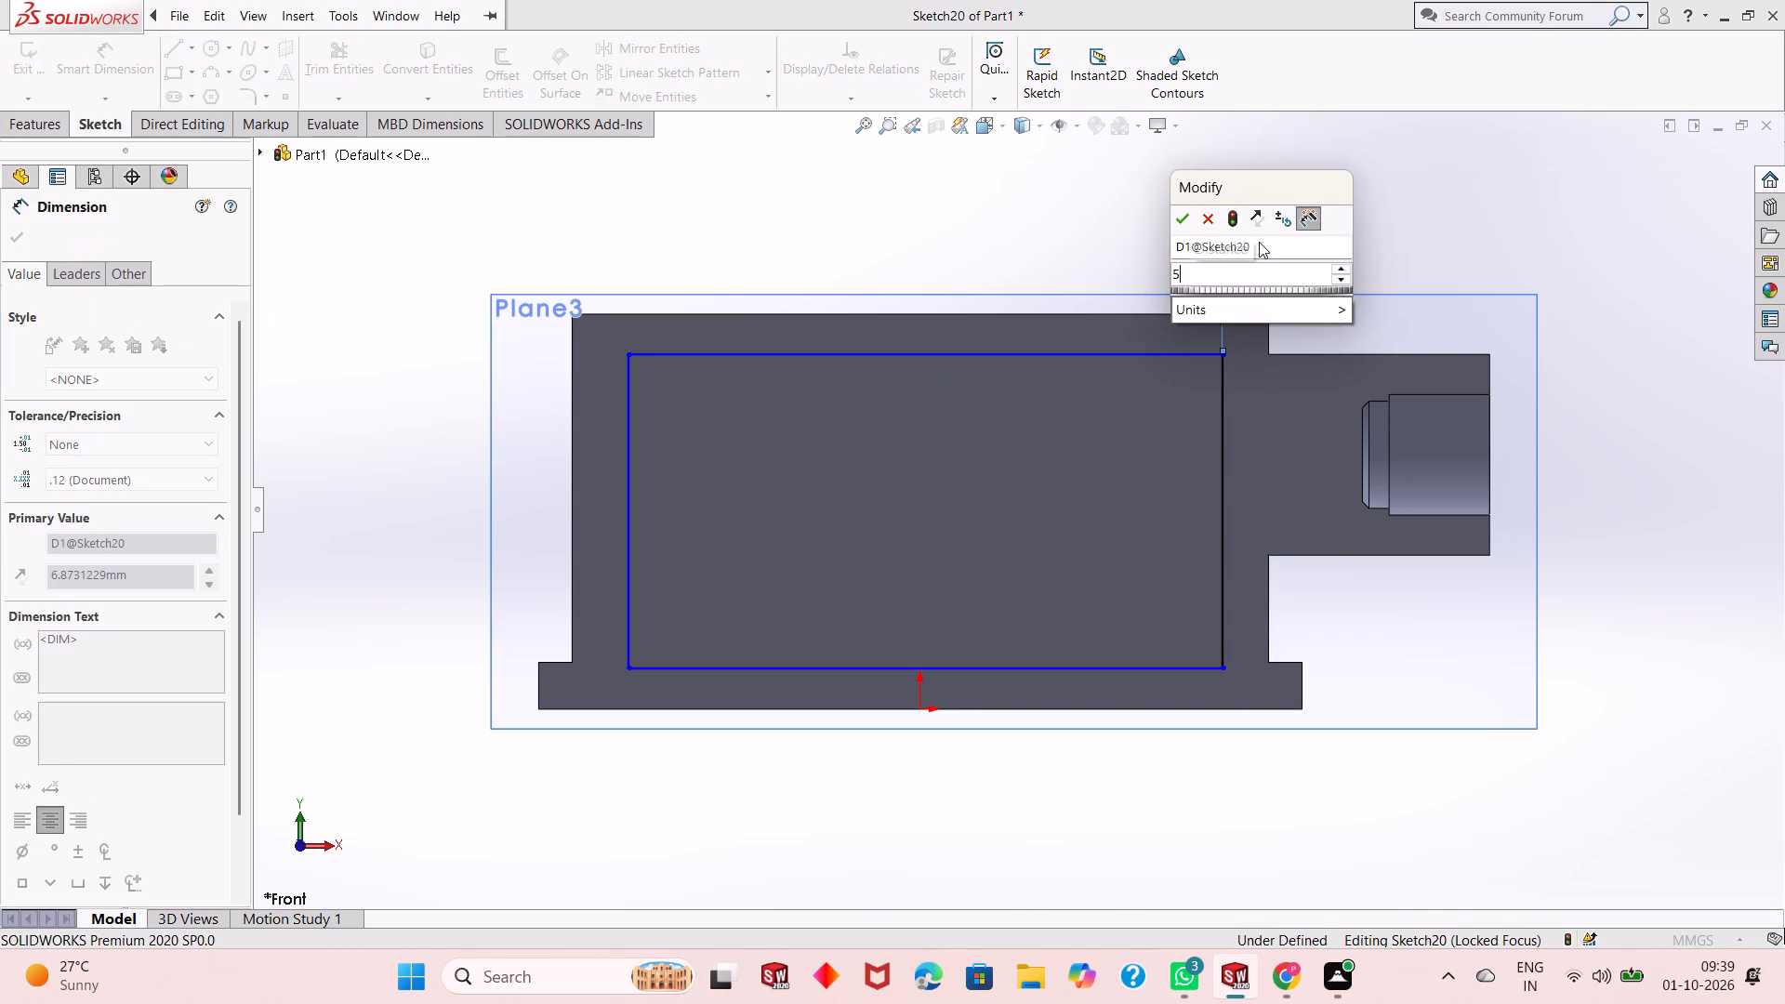
{"action": "key", "text": "Return"}
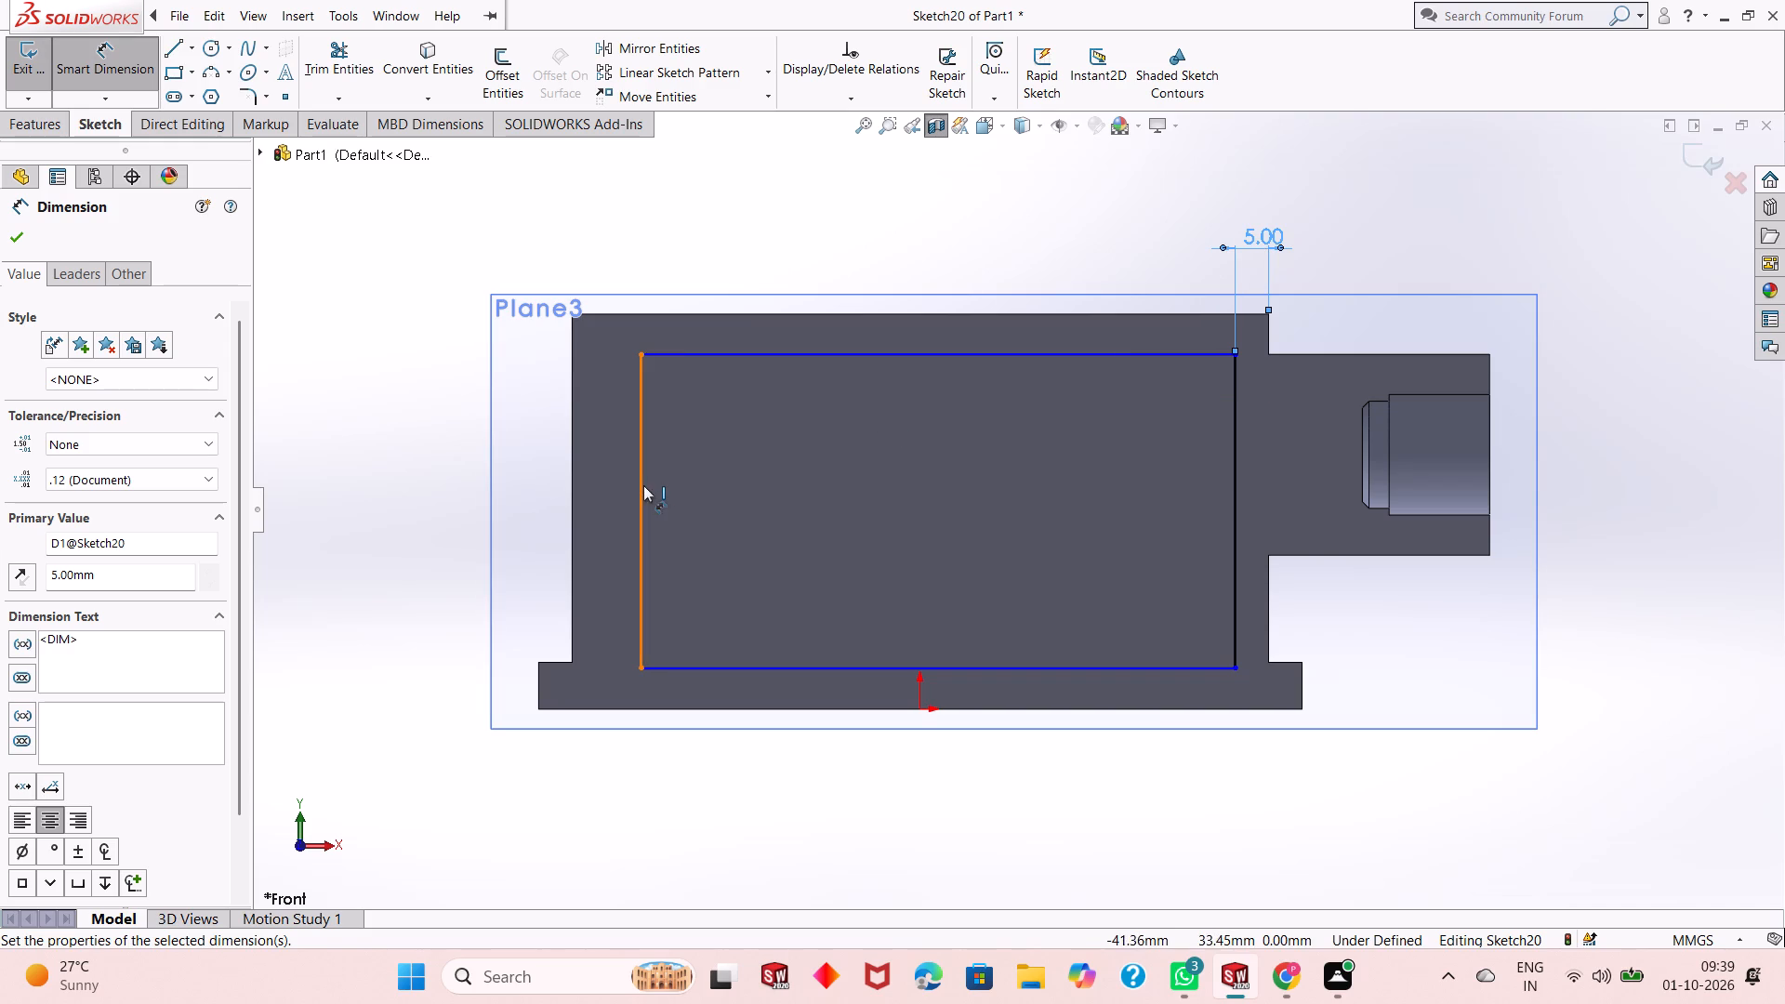
Dimension the rectangle's other vertical edge 5 mm from the support's end edge opposite the boss.
{"action": "left_click", "coordinate": [643, 485]}
{"action": "left_click", "coordinate": [575, 422]}
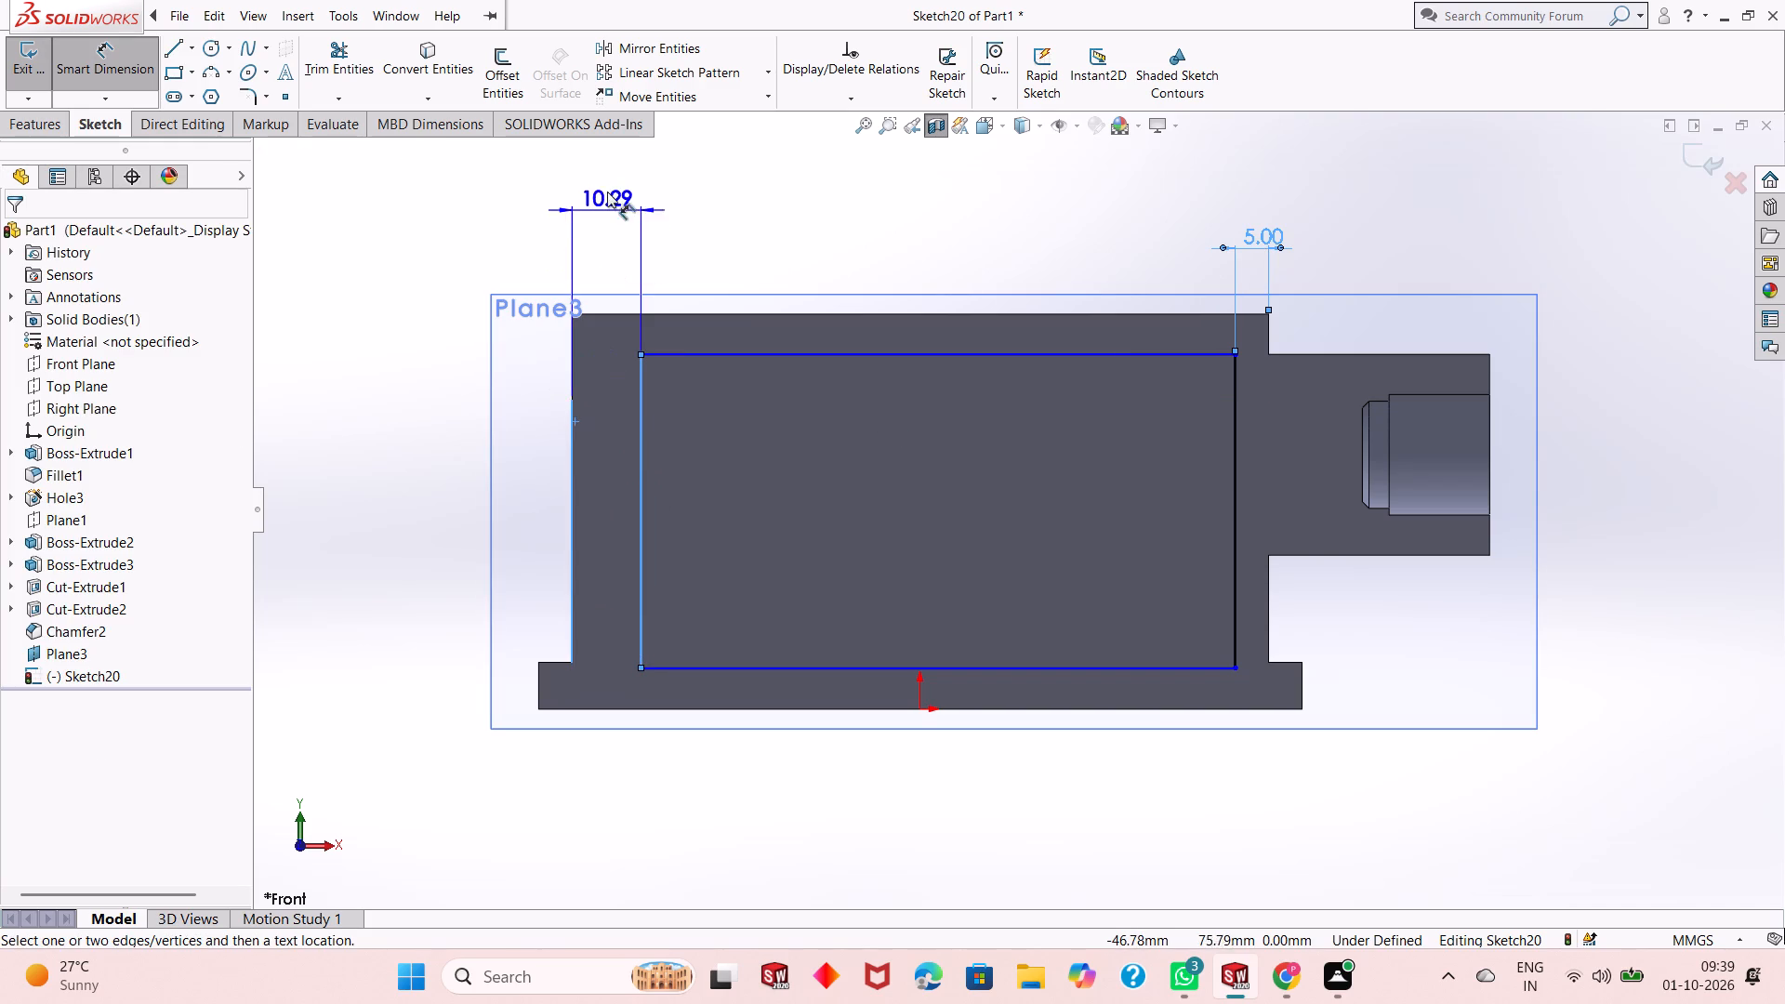
{"action": "left_click", "coordinate": [607, 191]}
{"action": "key", "text": "5"}
{"action": "key", "text": "Return"}
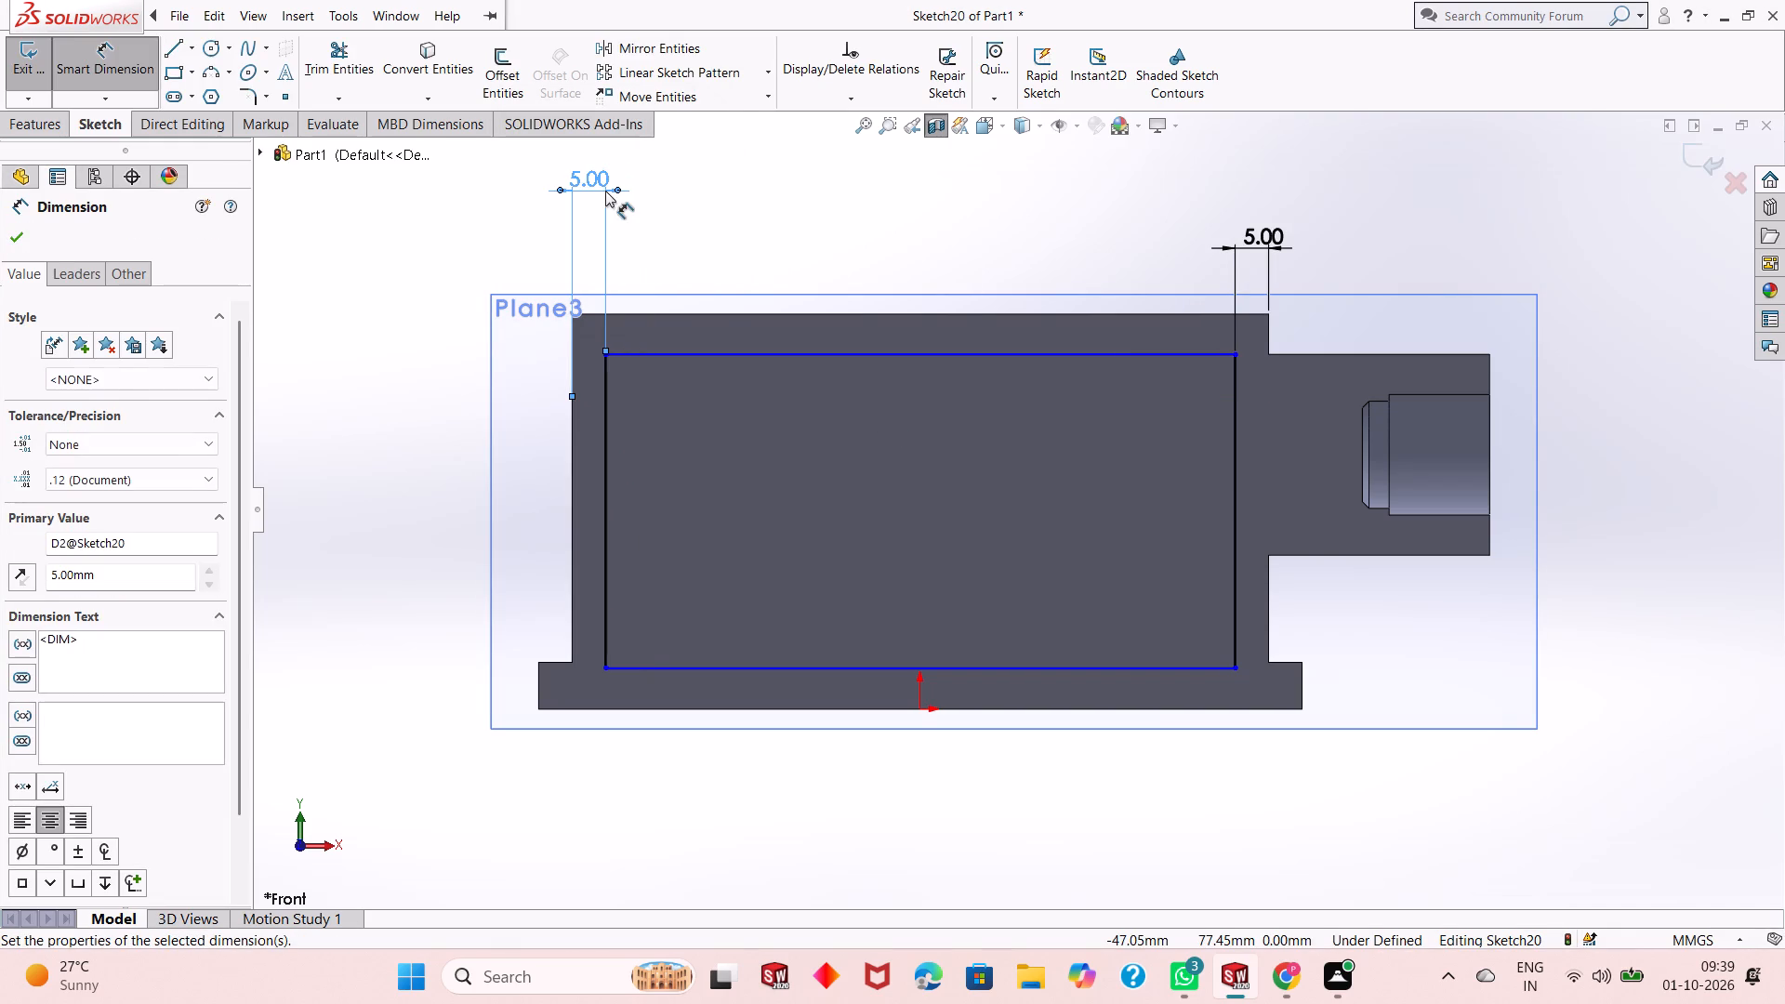
Dimension the rectangle's lower edge 2 mm above the base plate's bottom edge.
{"action": "left_click", "coordinate": [802, 670]}
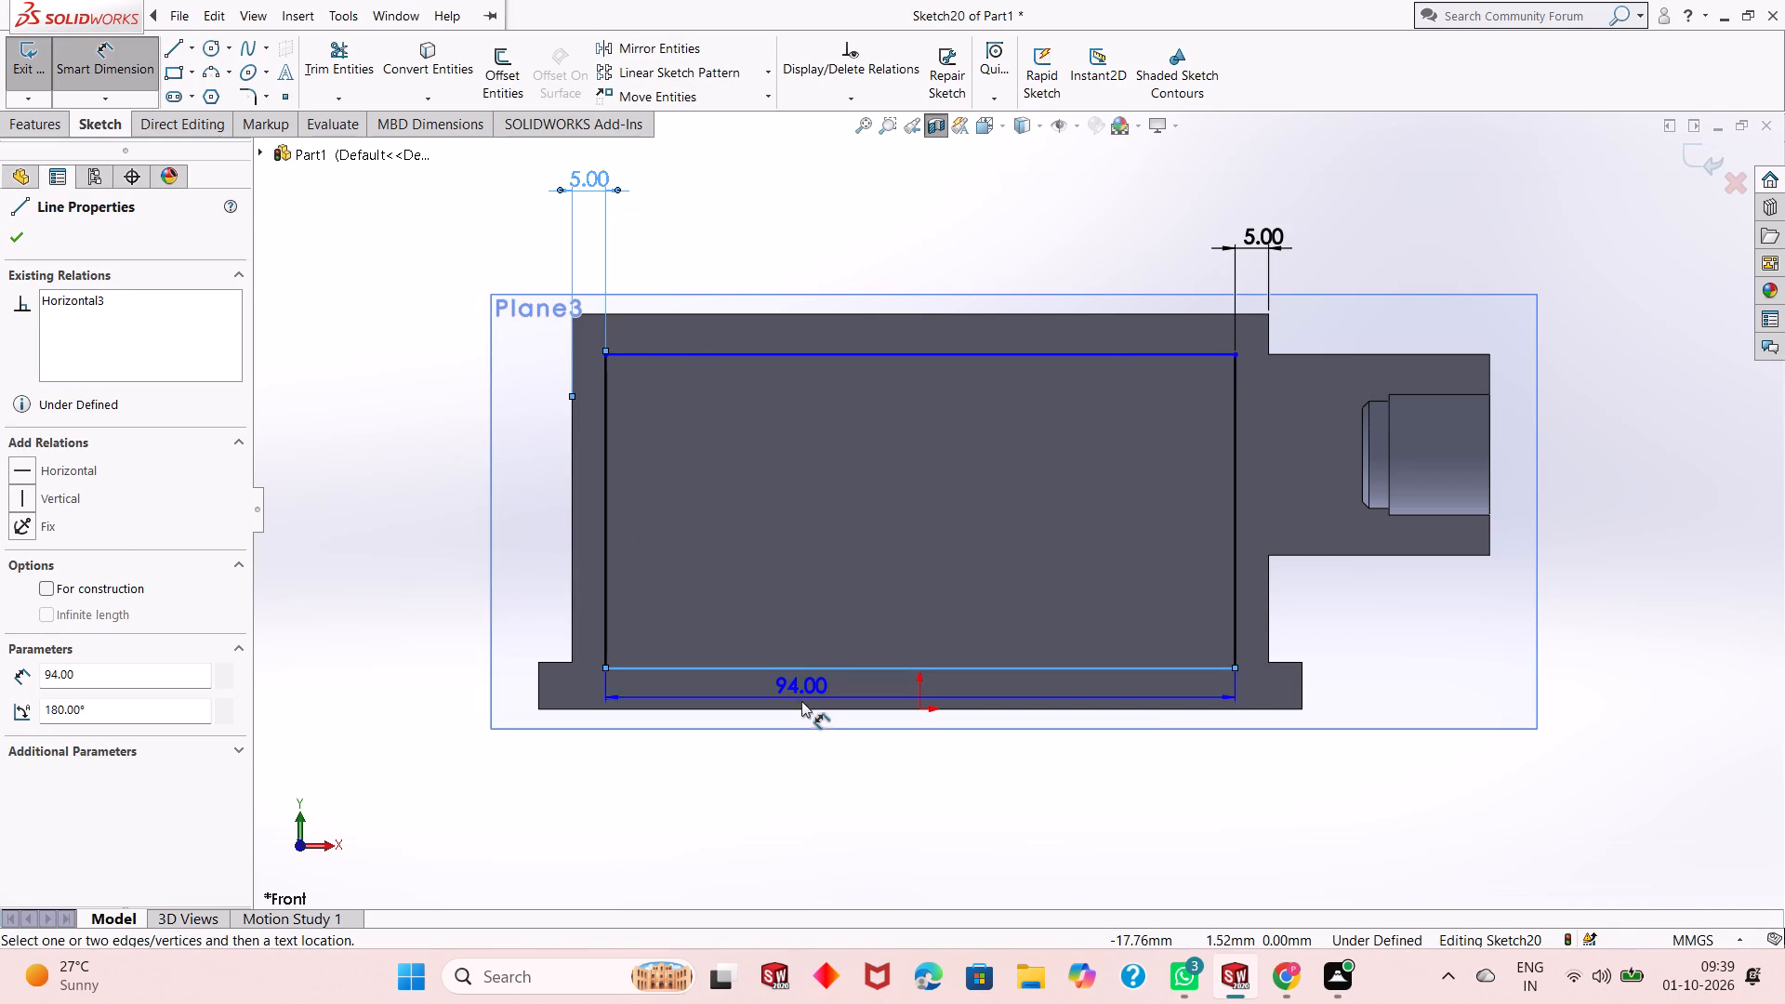
{"action": "left_click", "coordinate": [802, 707]}
{"action": "left_click", "coordinate": [443, 718]}
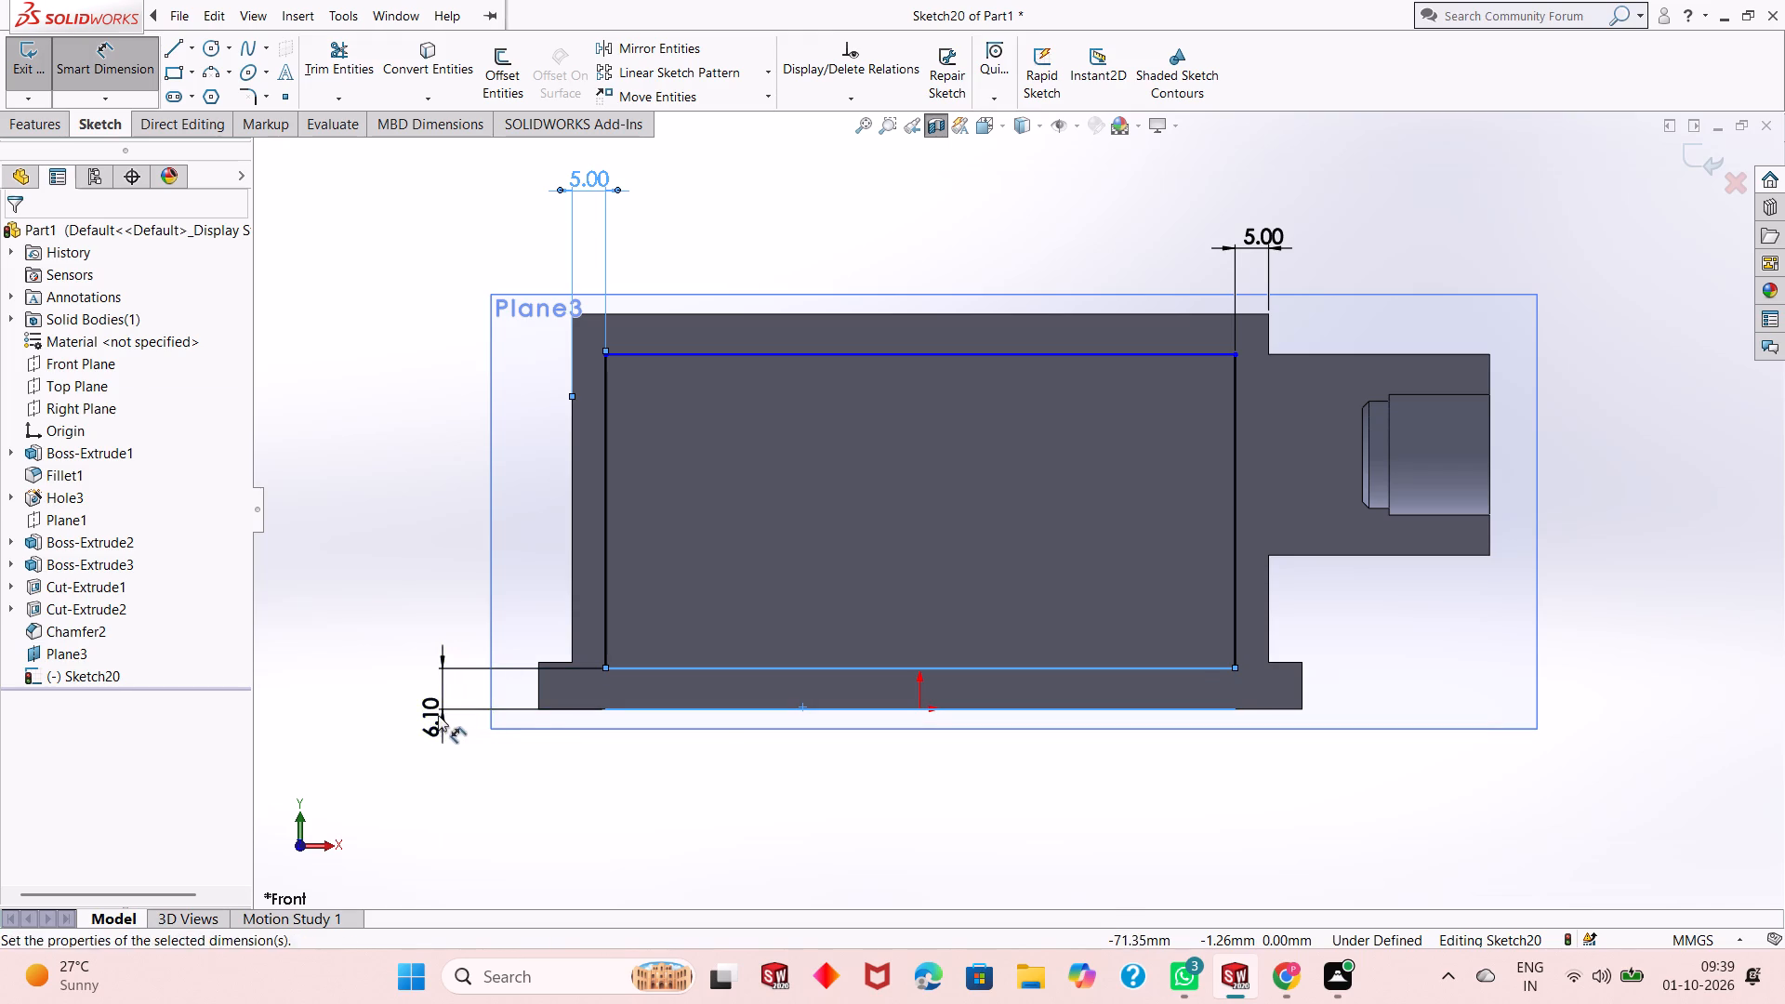
{"action": "key", "text": "2"}
{"action": "key", "text": "Return"}
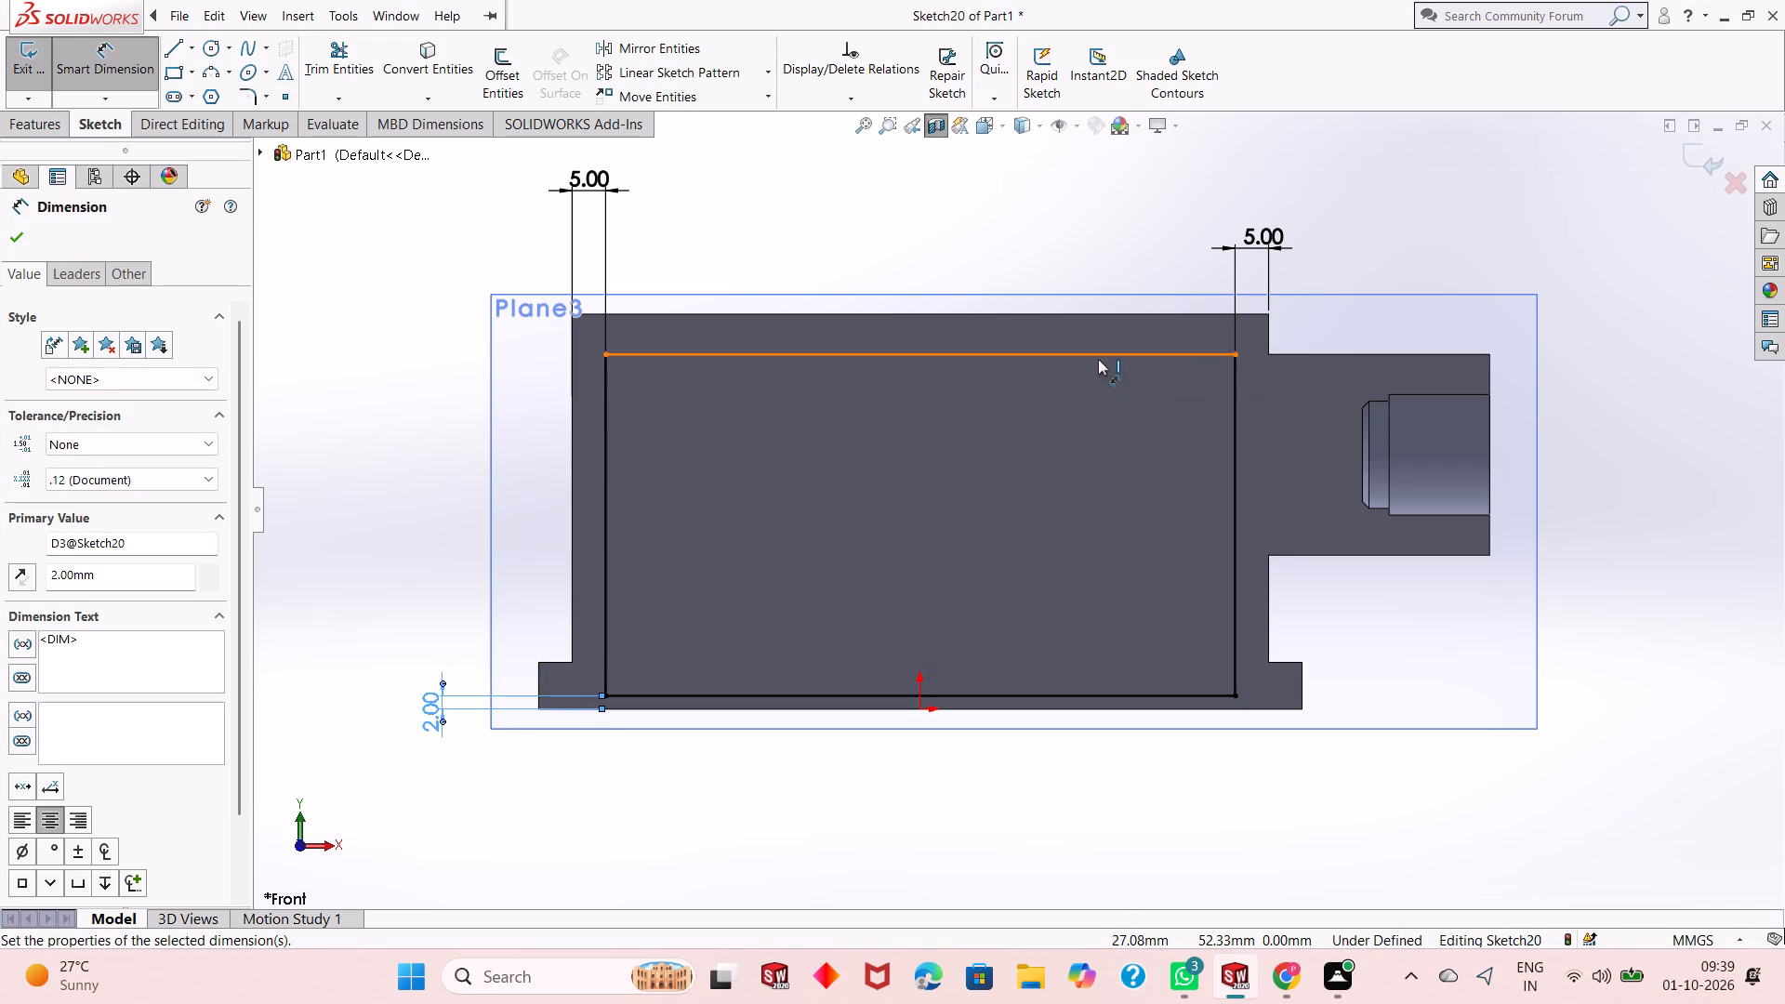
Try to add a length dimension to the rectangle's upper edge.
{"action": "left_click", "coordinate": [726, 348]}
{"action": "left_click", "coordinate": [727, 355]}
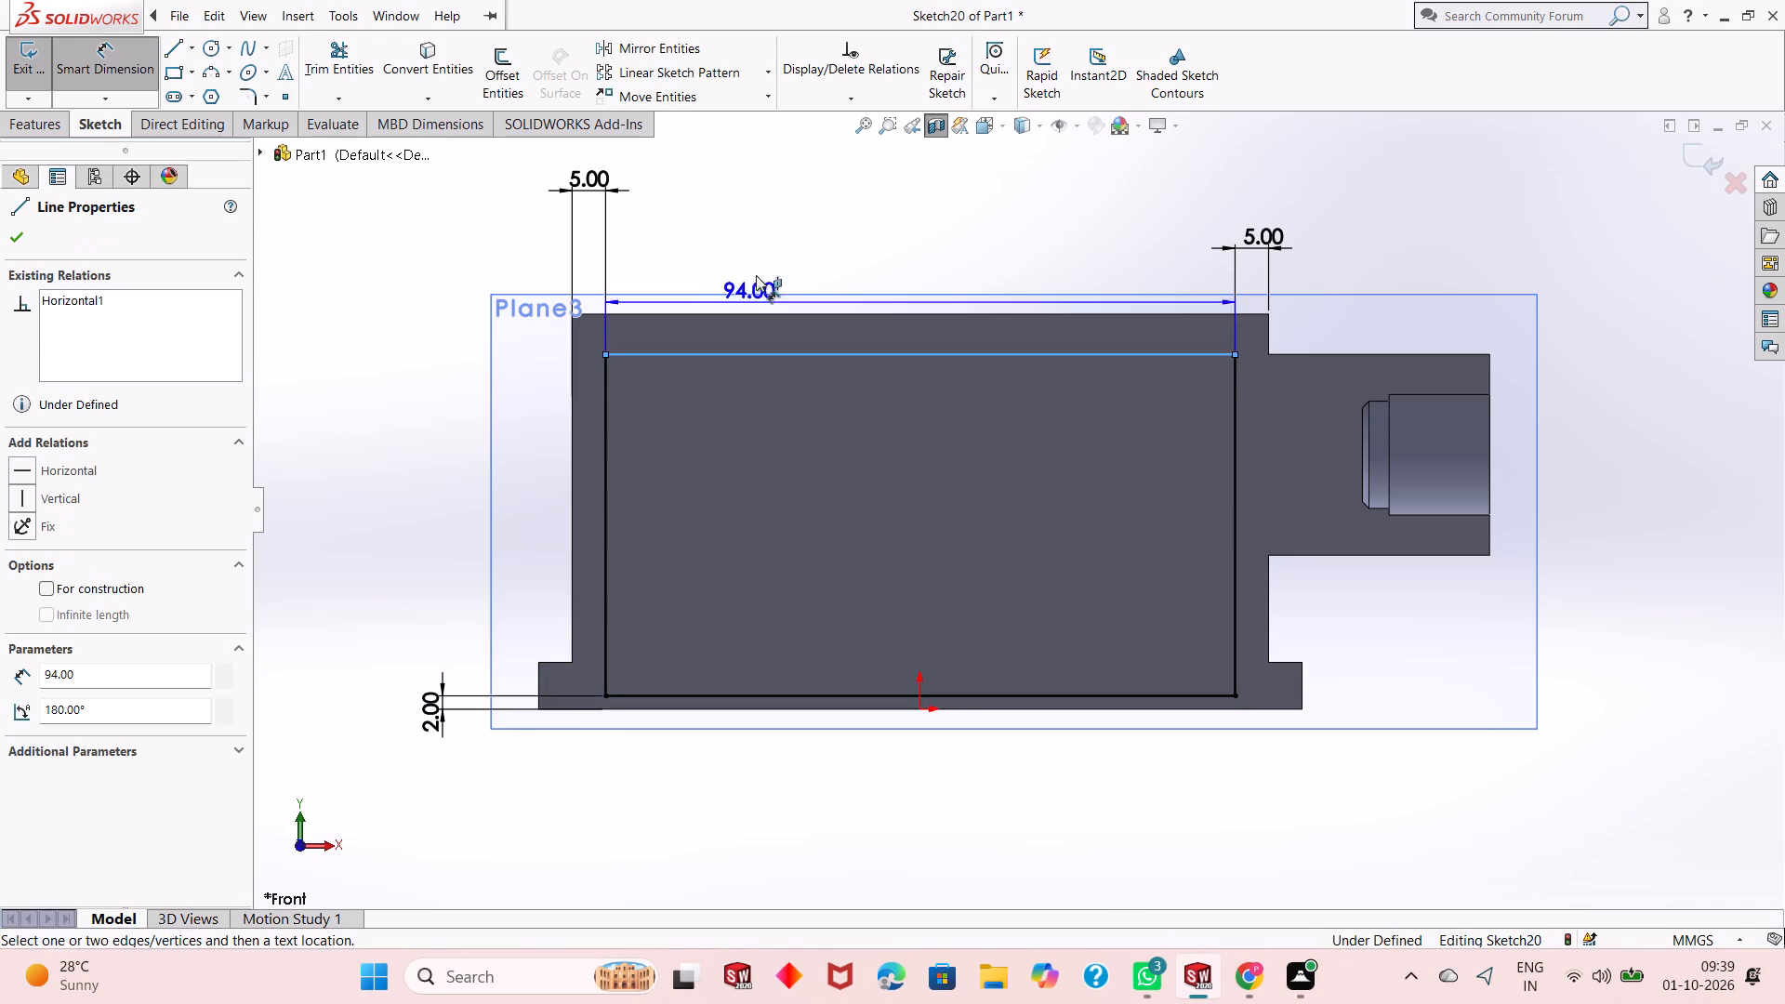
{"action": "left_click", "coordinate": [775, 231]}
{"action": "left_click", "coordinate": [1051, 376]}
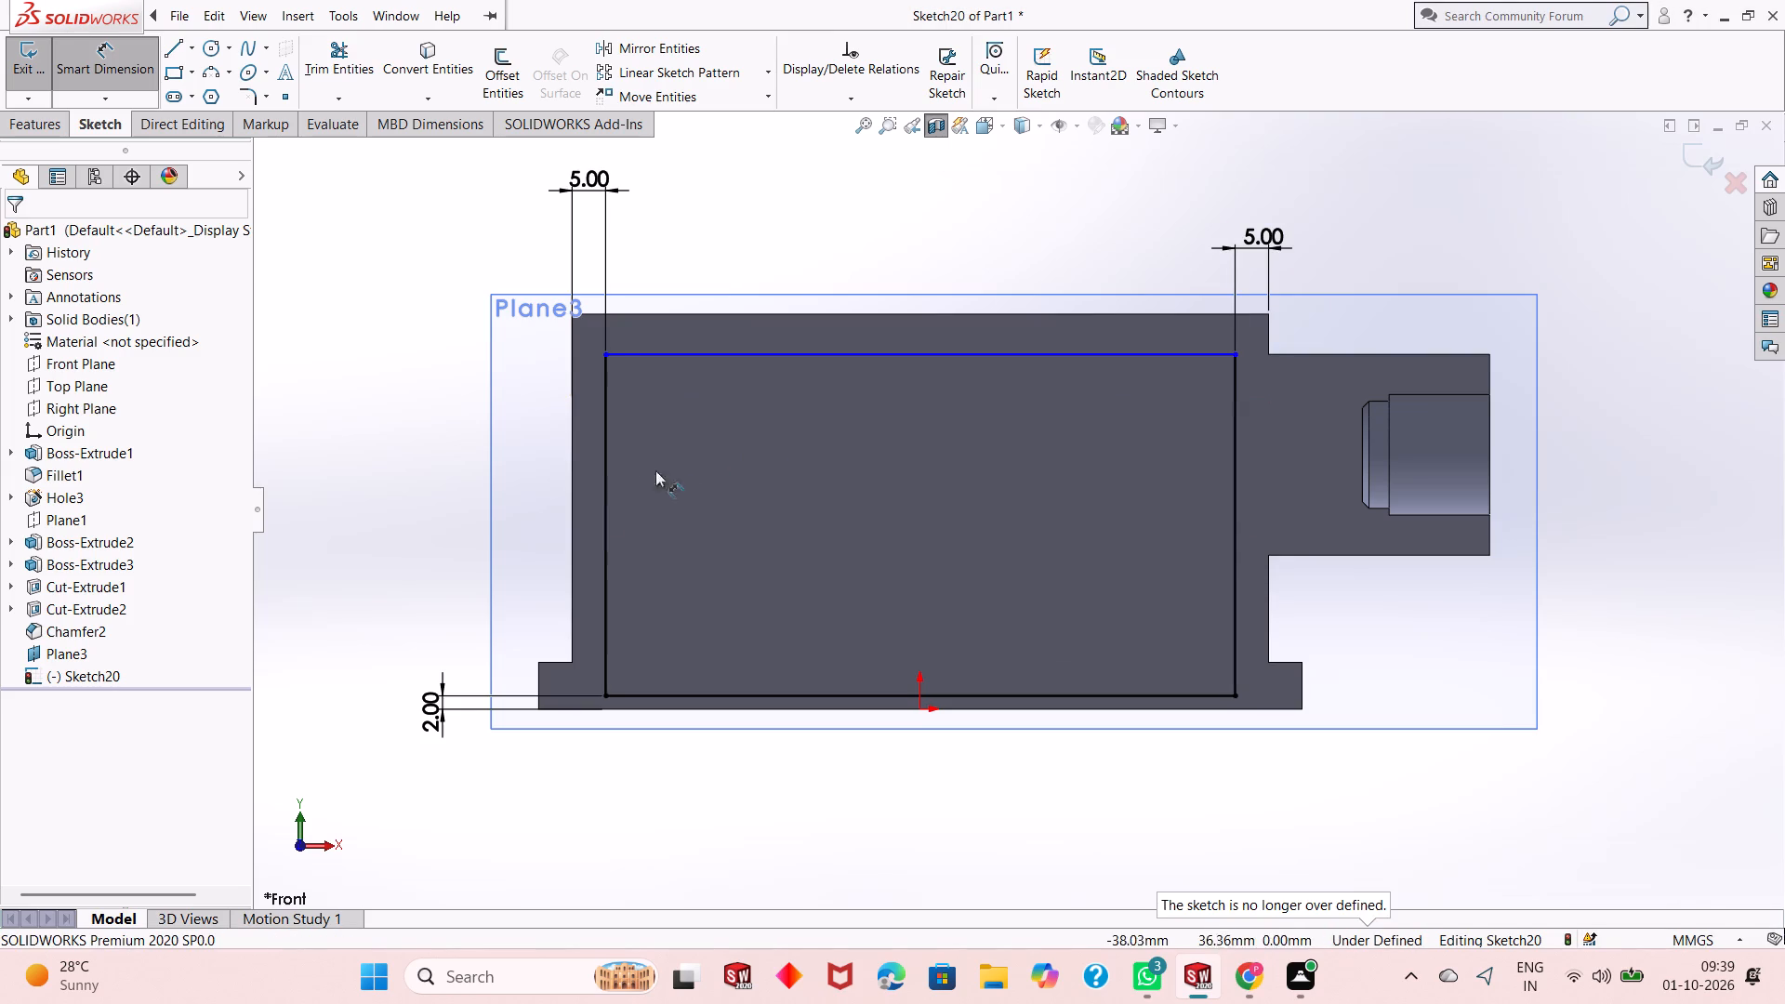
Dimension the rectangle's vertical edge opposite the boss with a 51 mm height and finish dimensioning.
{"action": "left_click", "coordinate": [608, 496]}
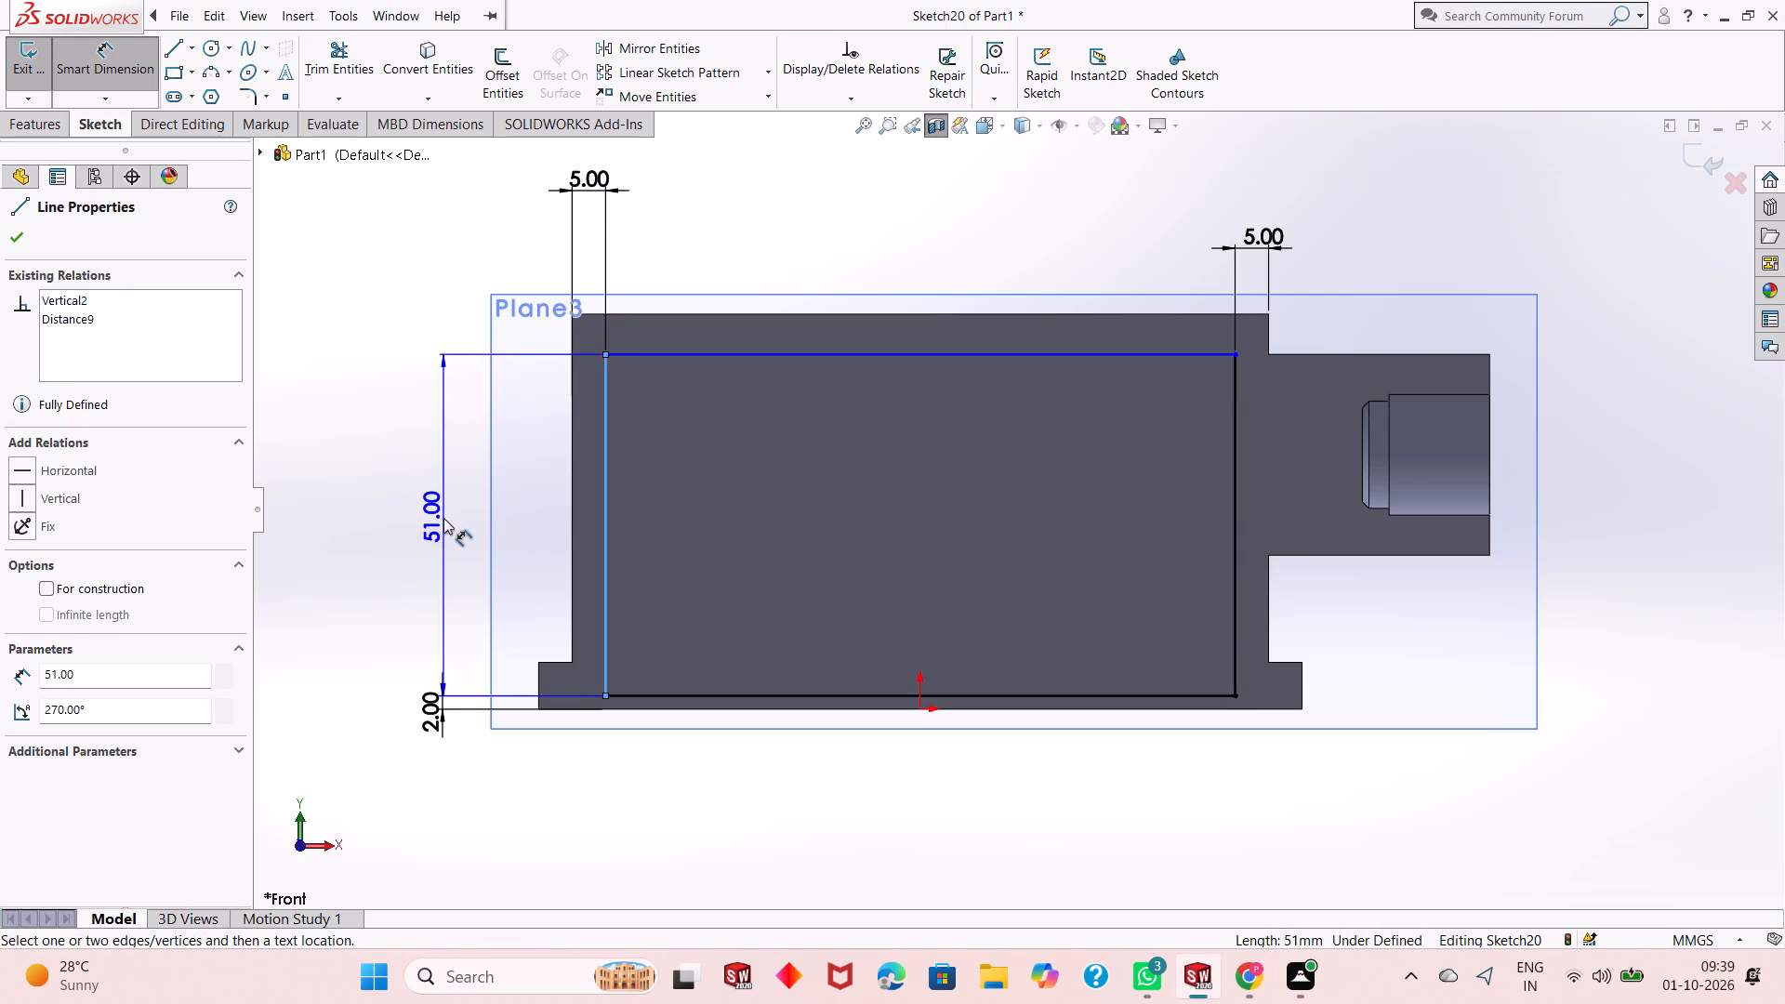
{"action": "left_click", "coordinate": [443, 519]}
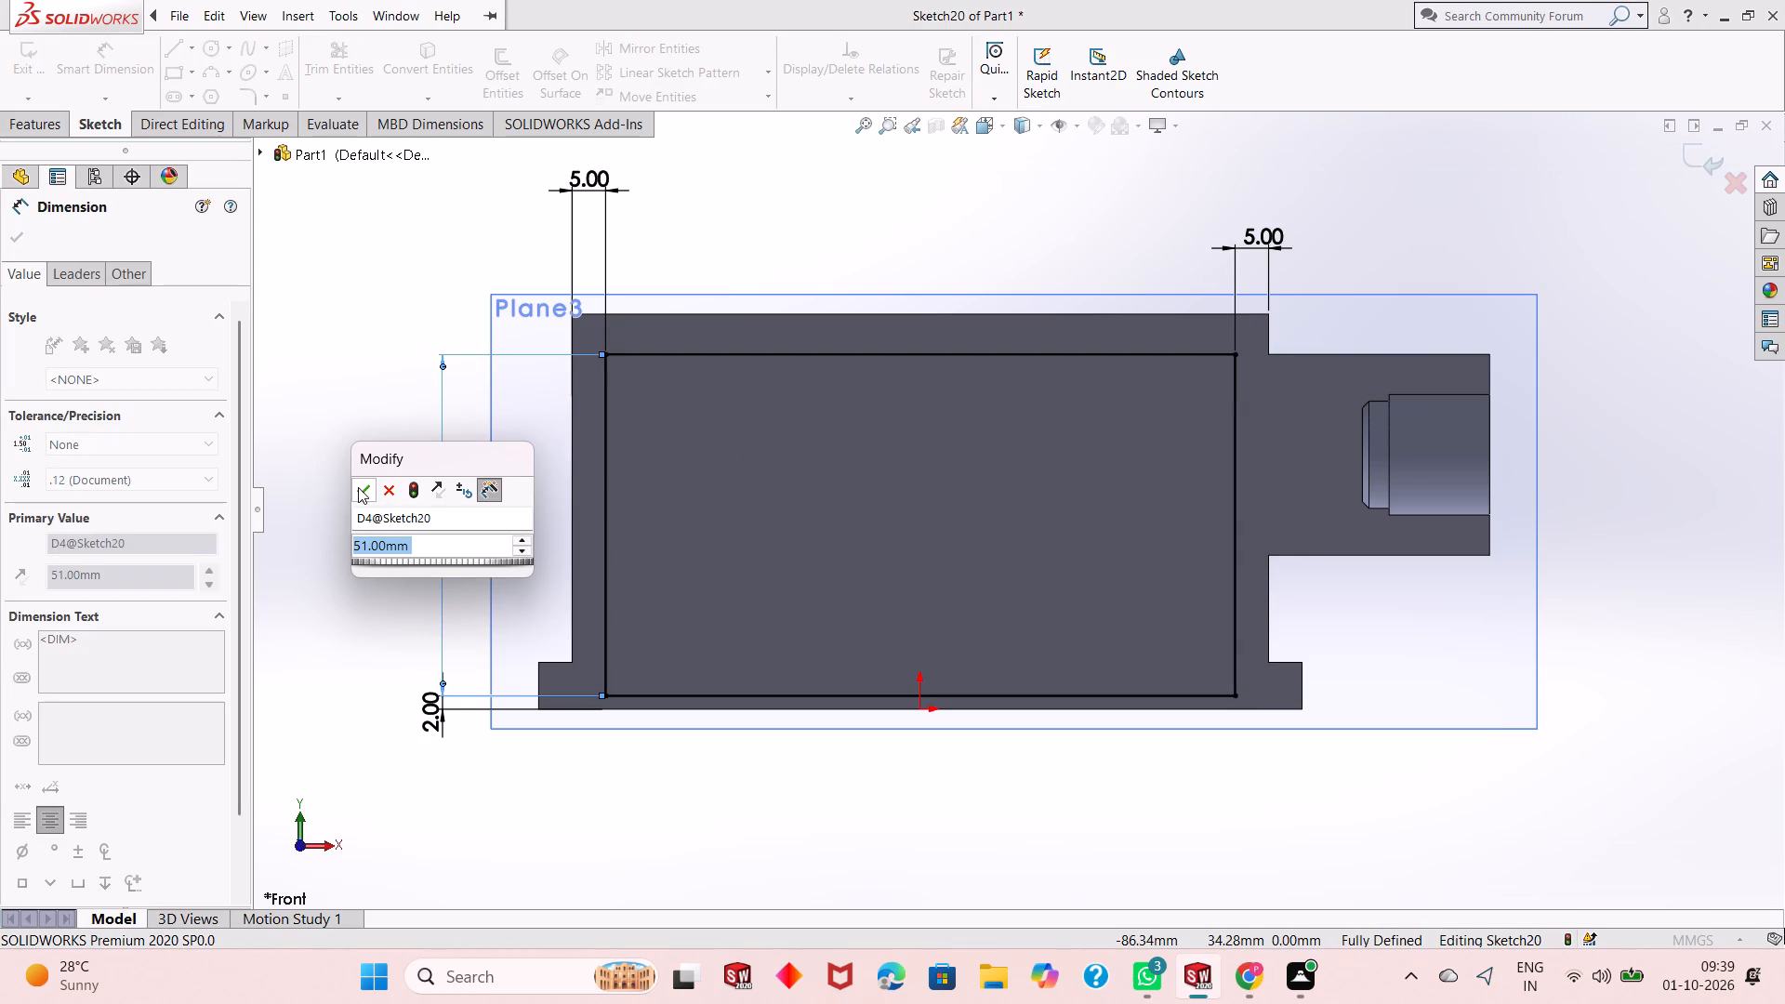
{"action": "left_click", "coordinate": [358, 487]}
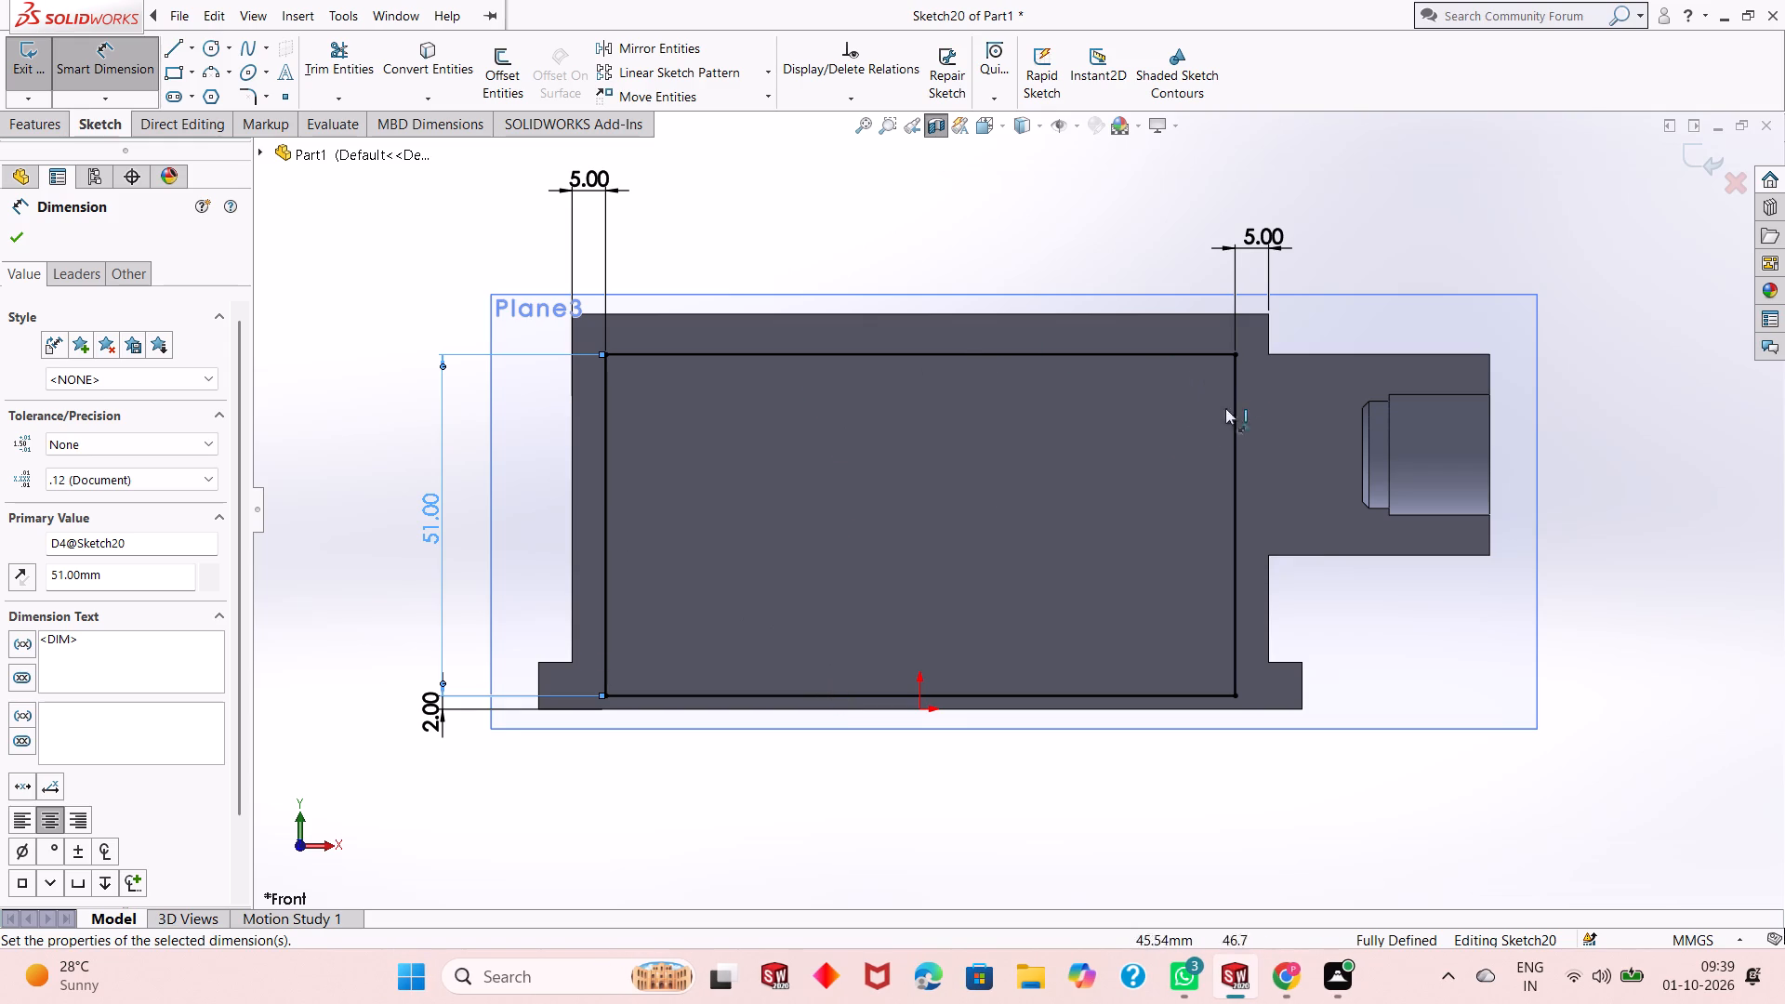
{"action": "scroll", "coordinate": [882, 523], "scroll_direction": "down", "scroll_amount": 1}
{"action": "scroll", "coordinate": [881, 522], "scroll_direction": "up", "scroll_amount": 1}
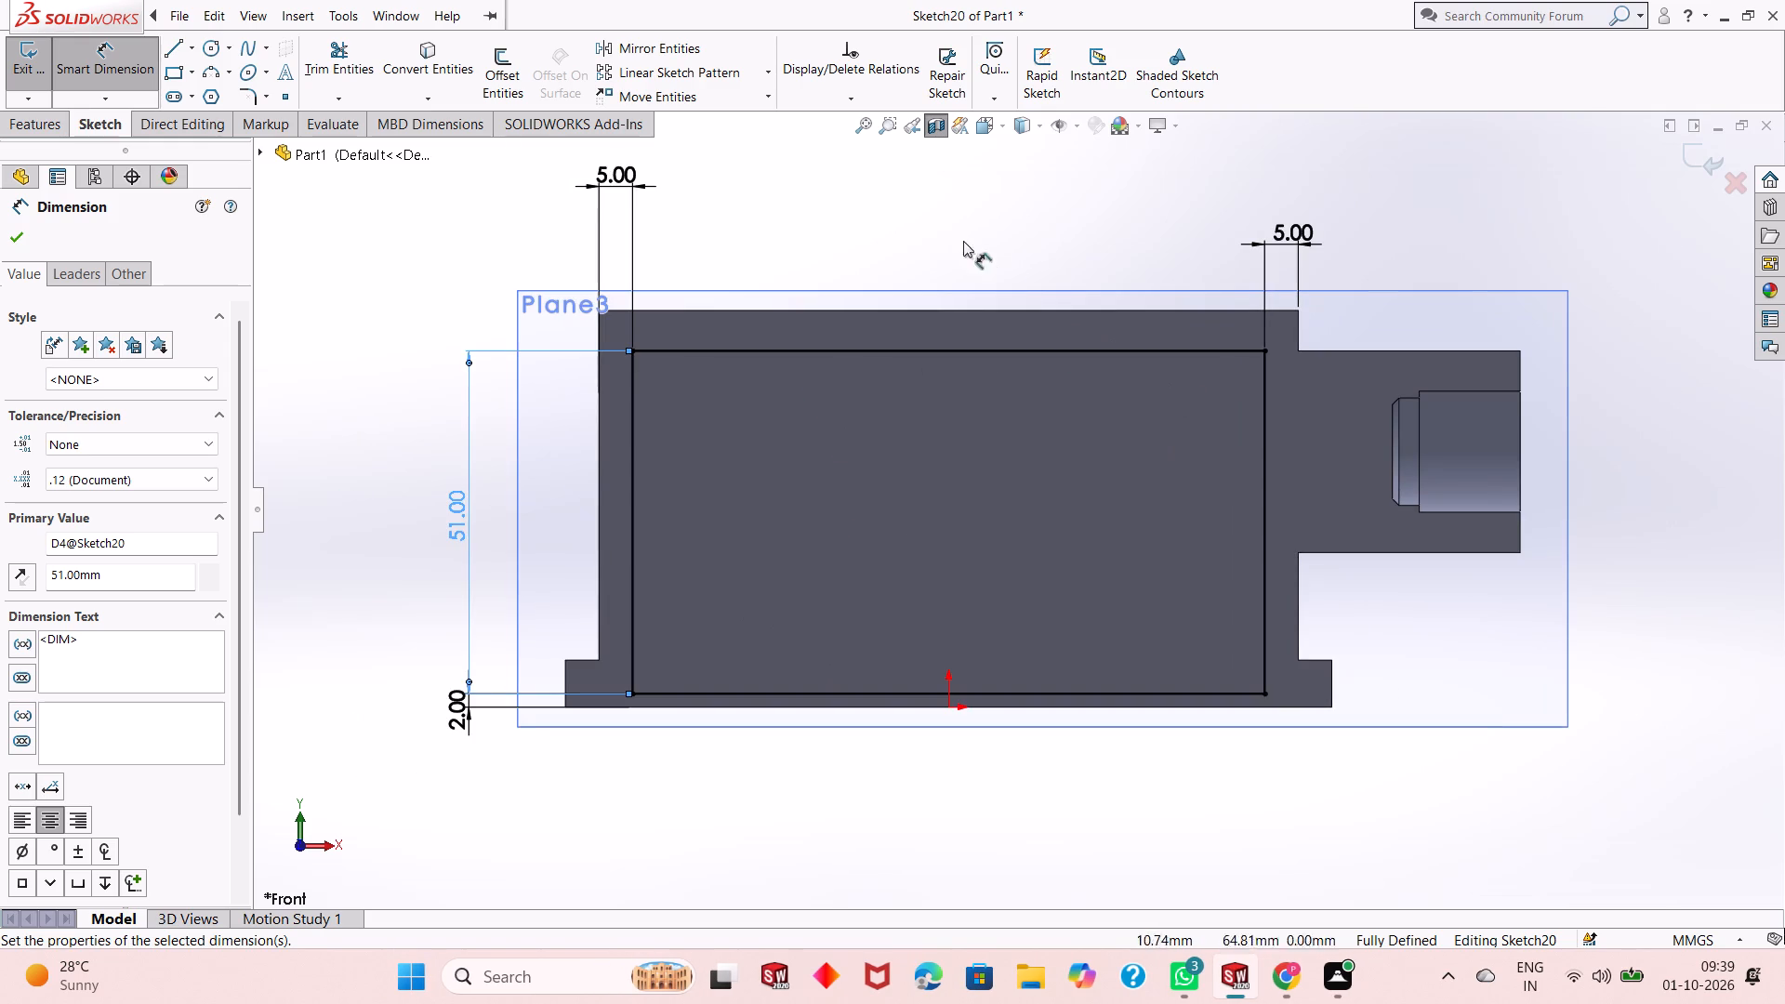
{"action": "right_click", "coordinate": [901, 200]}
{"action": "left_click", "coordinate": [959, 263]}
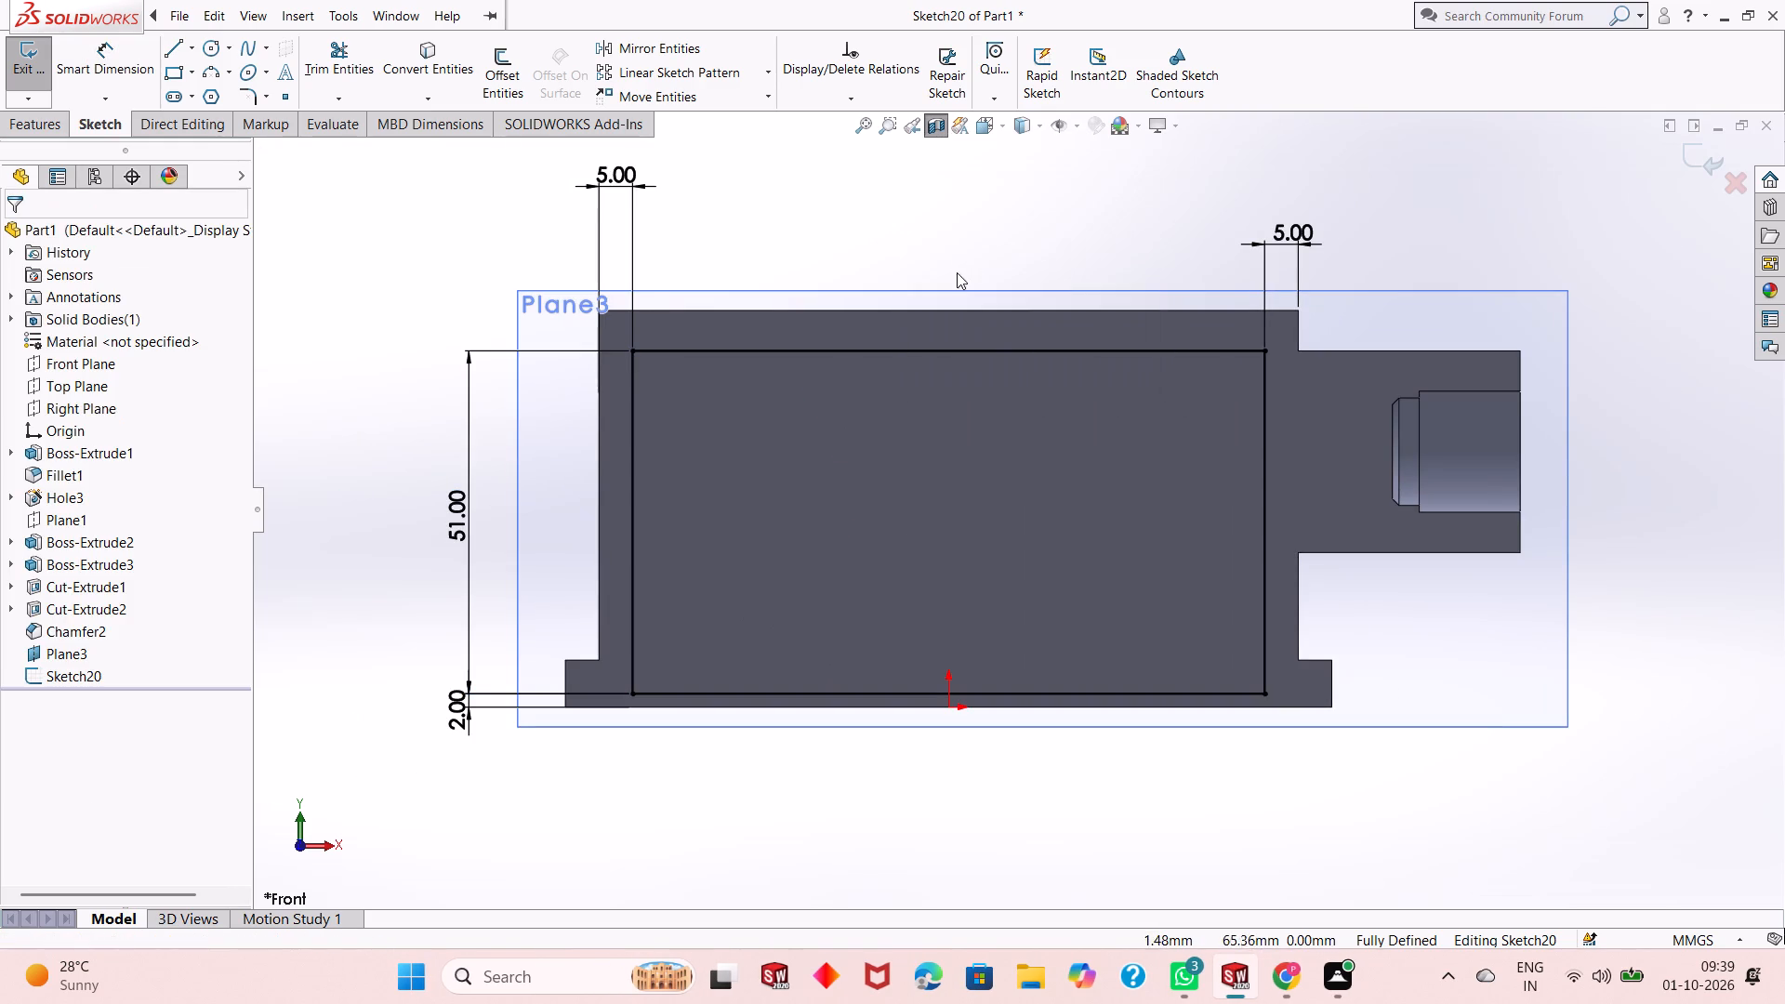
{"action": "scroll", "coordinate": [840, 495], "scroll_direction": "up", "scroll_amount": 1}
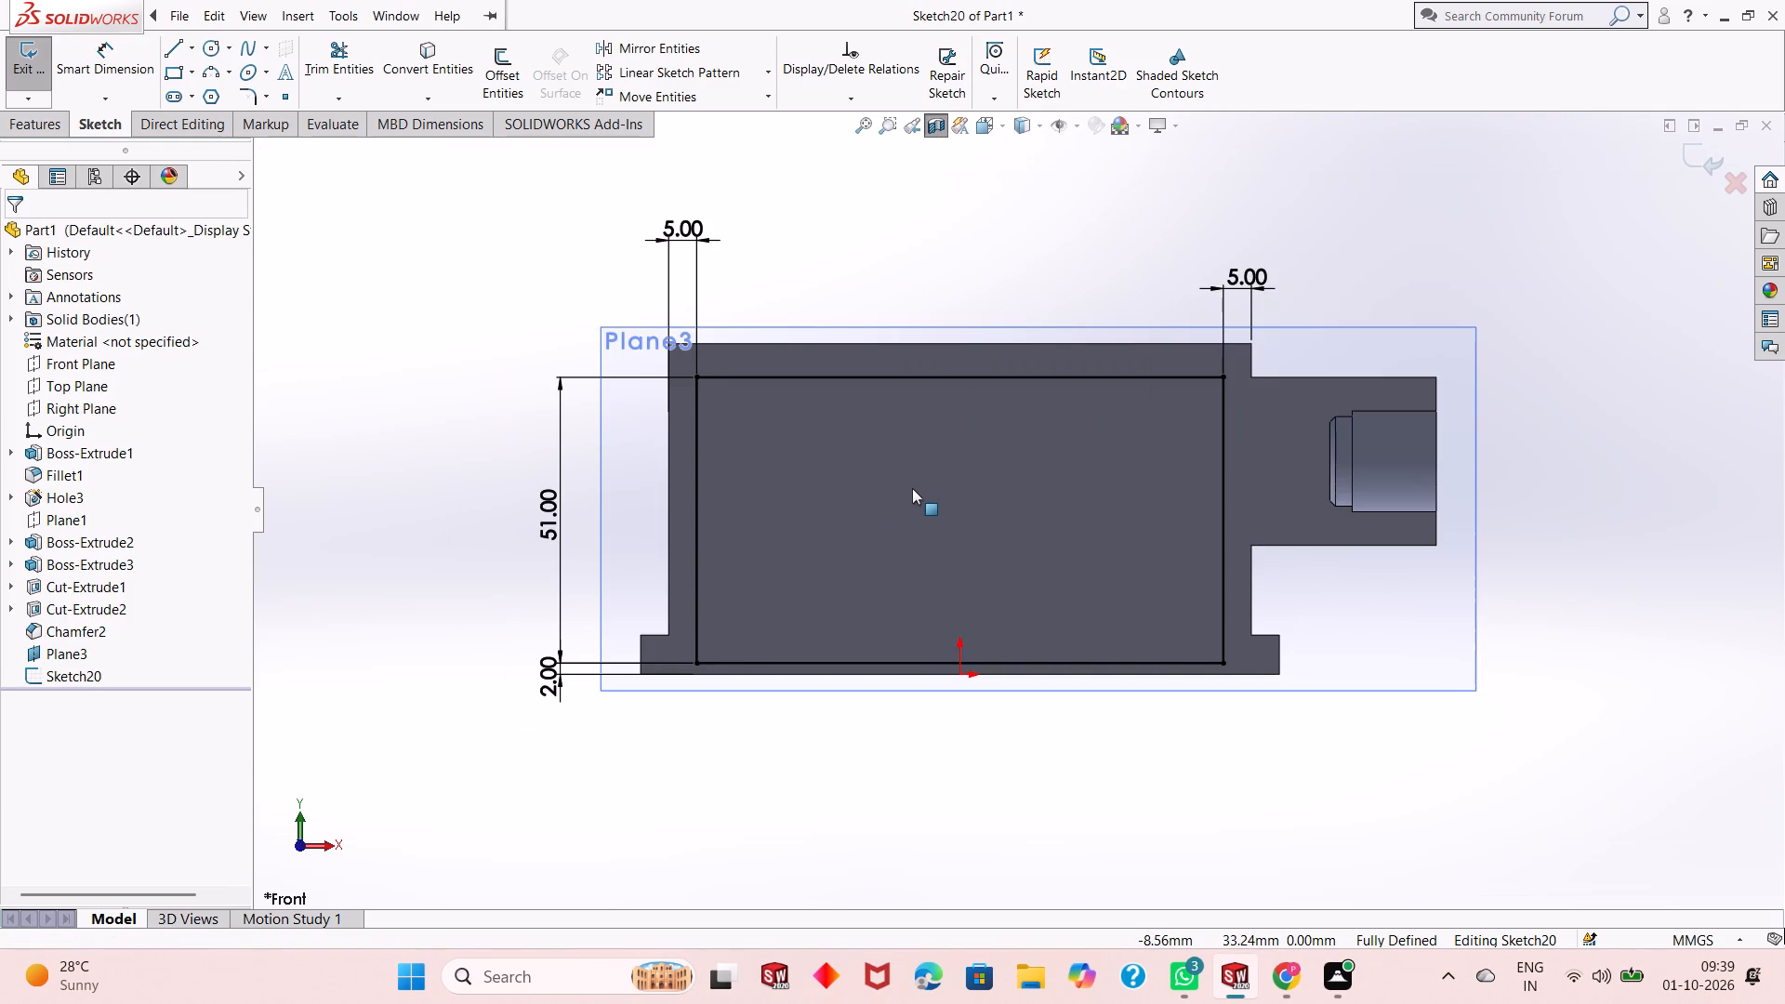
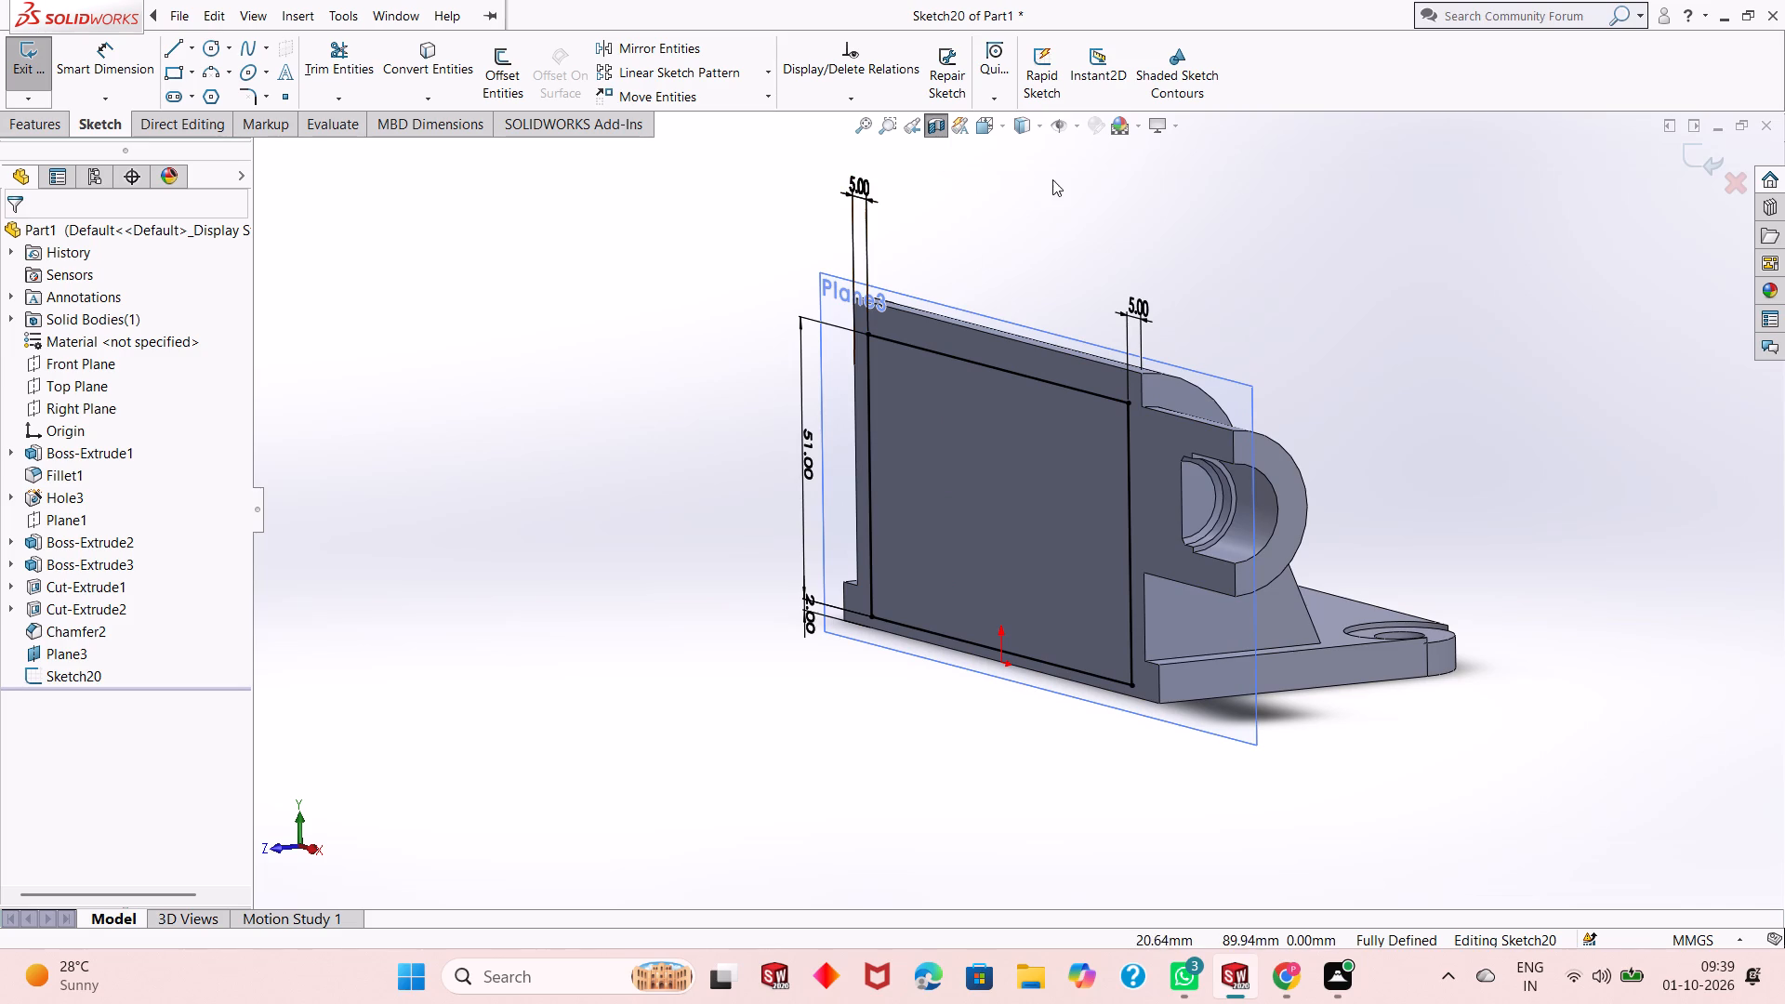
Turn off the section view to show the complete bracket with the rectangular sketch.
{"action": "middle_click_drag", "start_coordinate": [1070, 487], "coordinate": [1085, 470]}
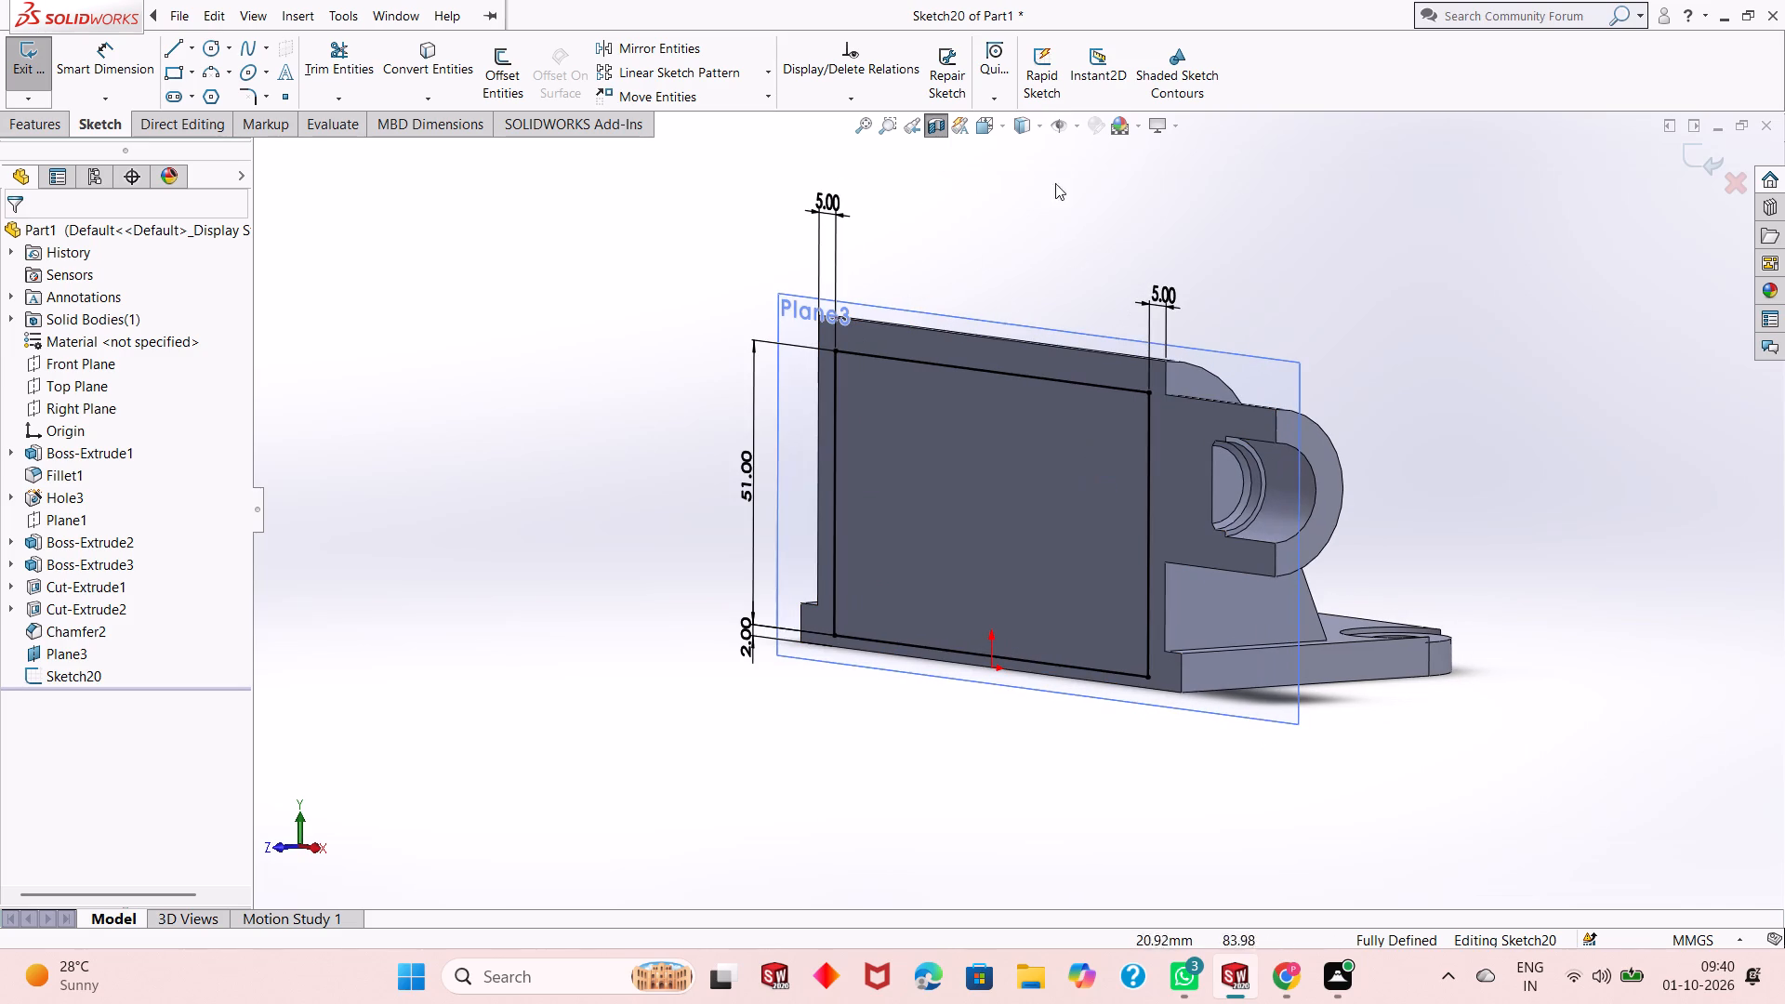
{"action": "left_click", "coordinate": [934, 125]}
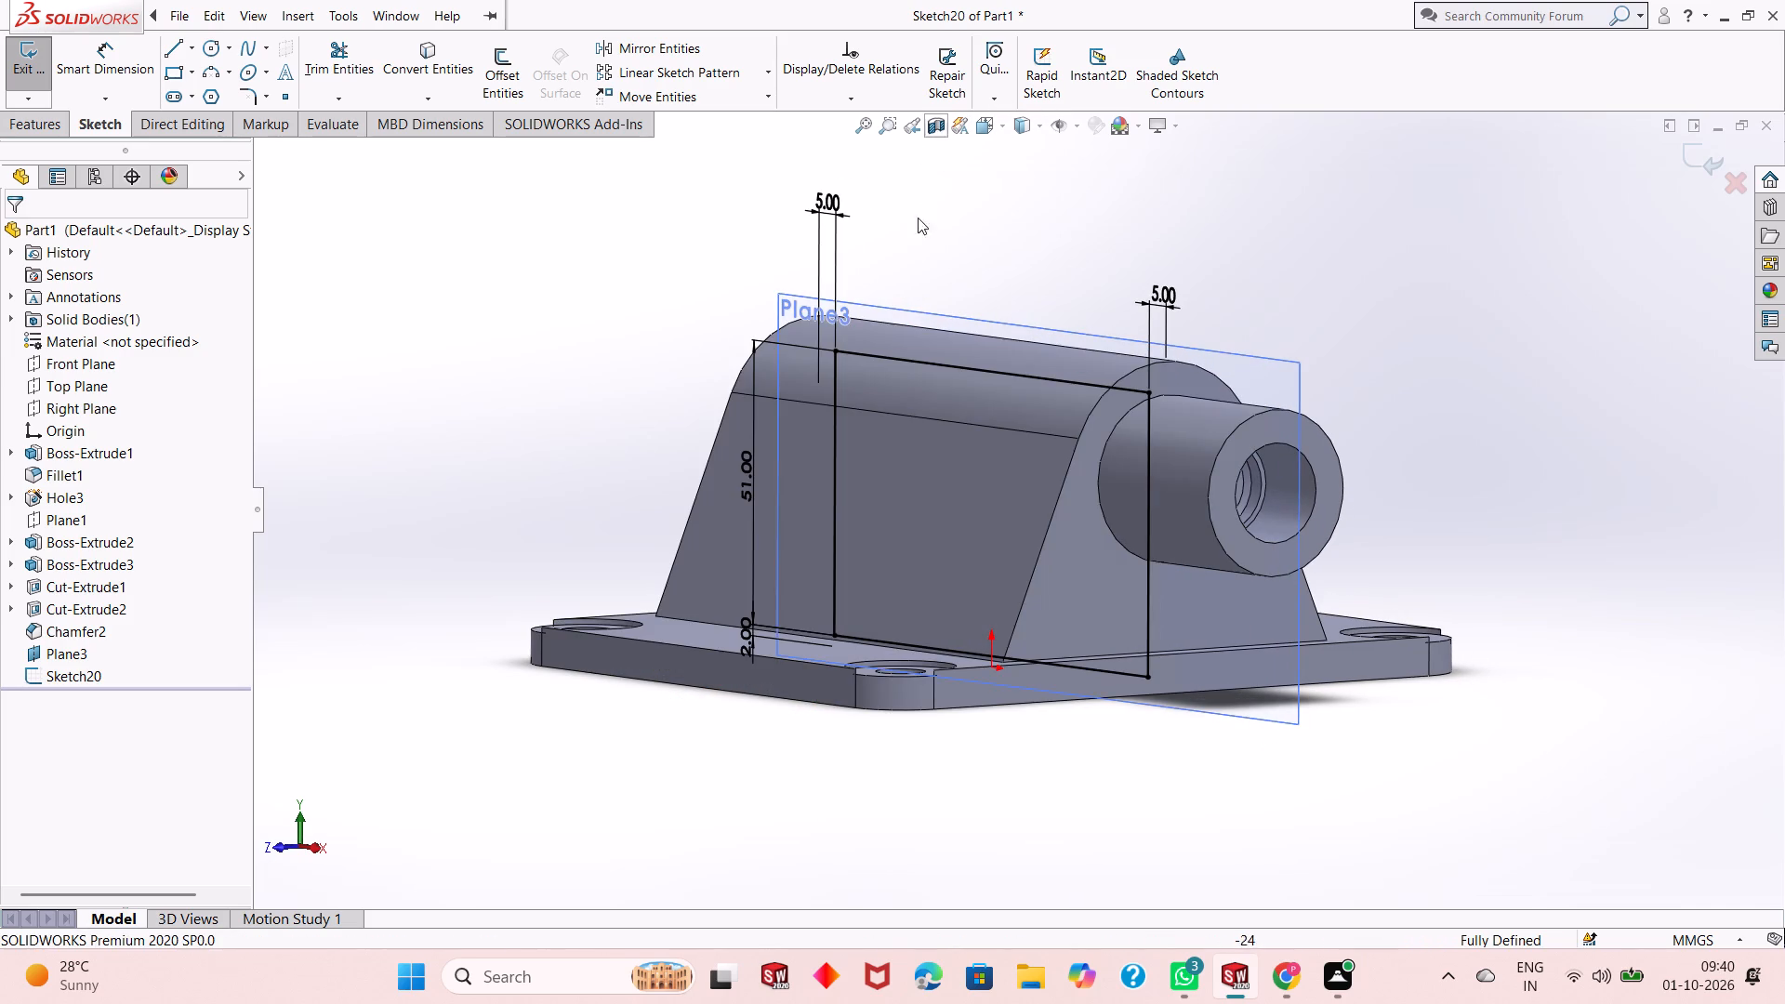
{"action": "middle_click_drag", "start_coordinate": [1376, 377], "coordinate": [1365, 351]}
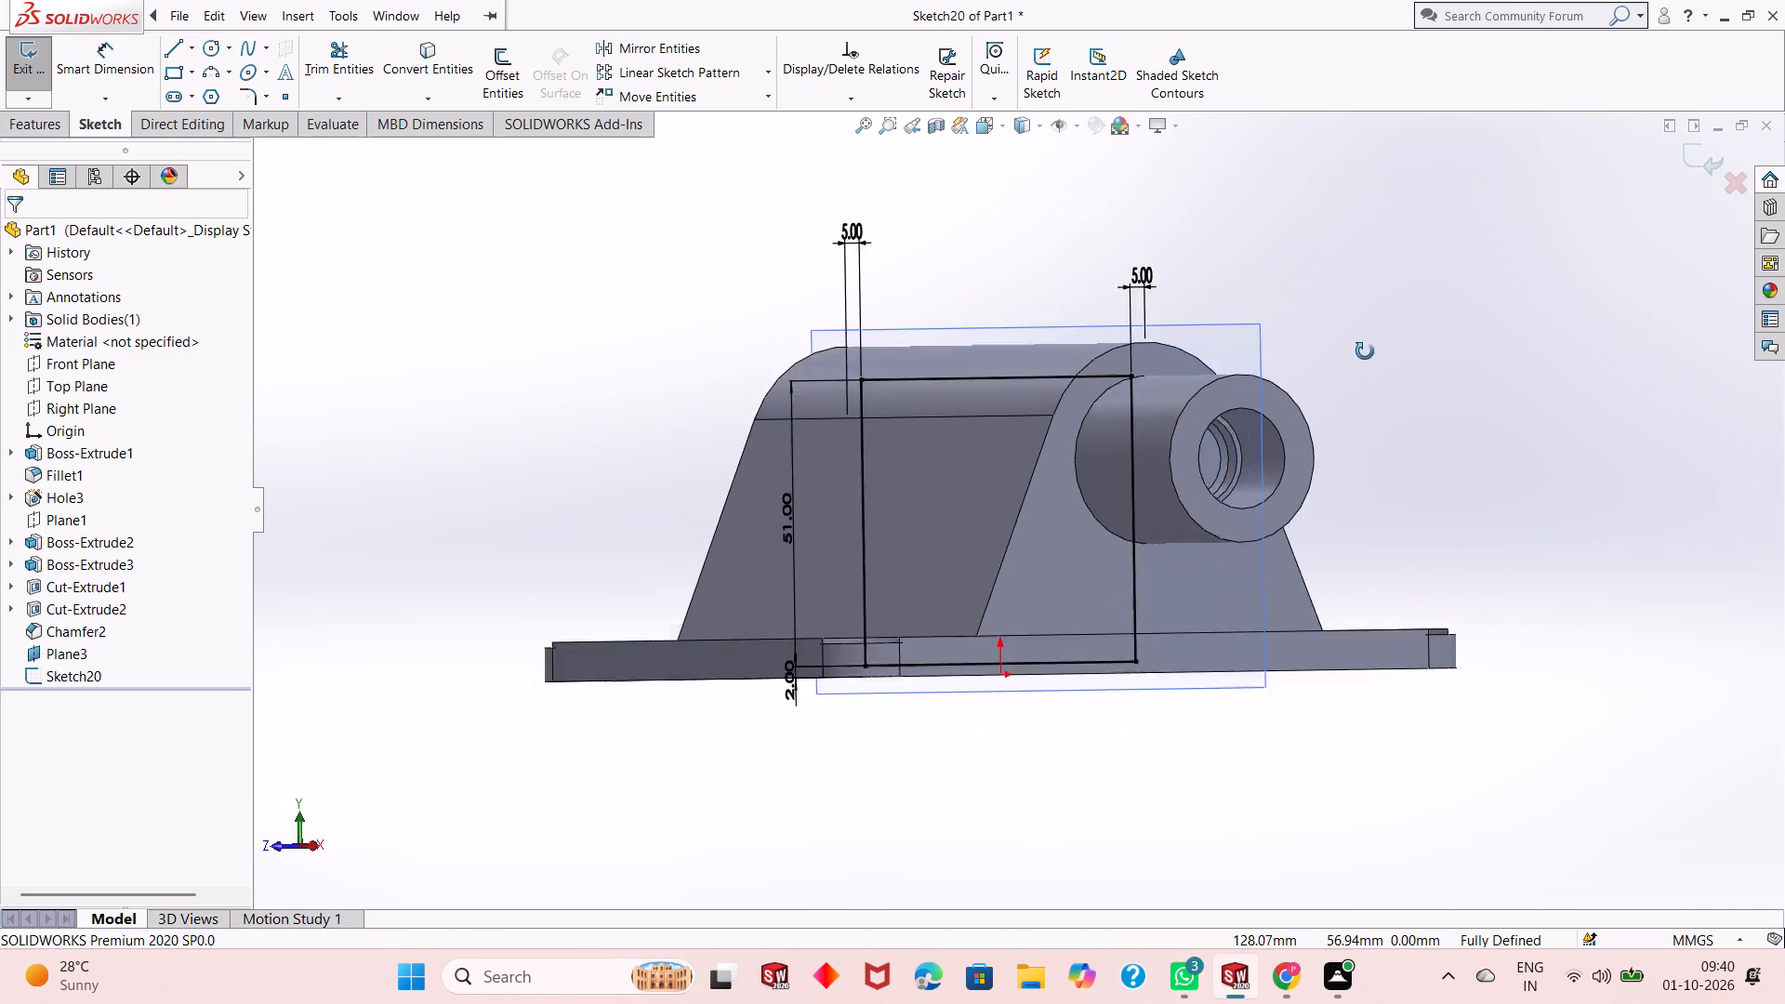
{"action": "middle_click_drag", "start_coordinate": [1365, 351], "coordinate": [1312, 443]}
{"action": "middle_click_drag", "start_coordinate": [1120, 494], "coordinate": [1127, 446]}
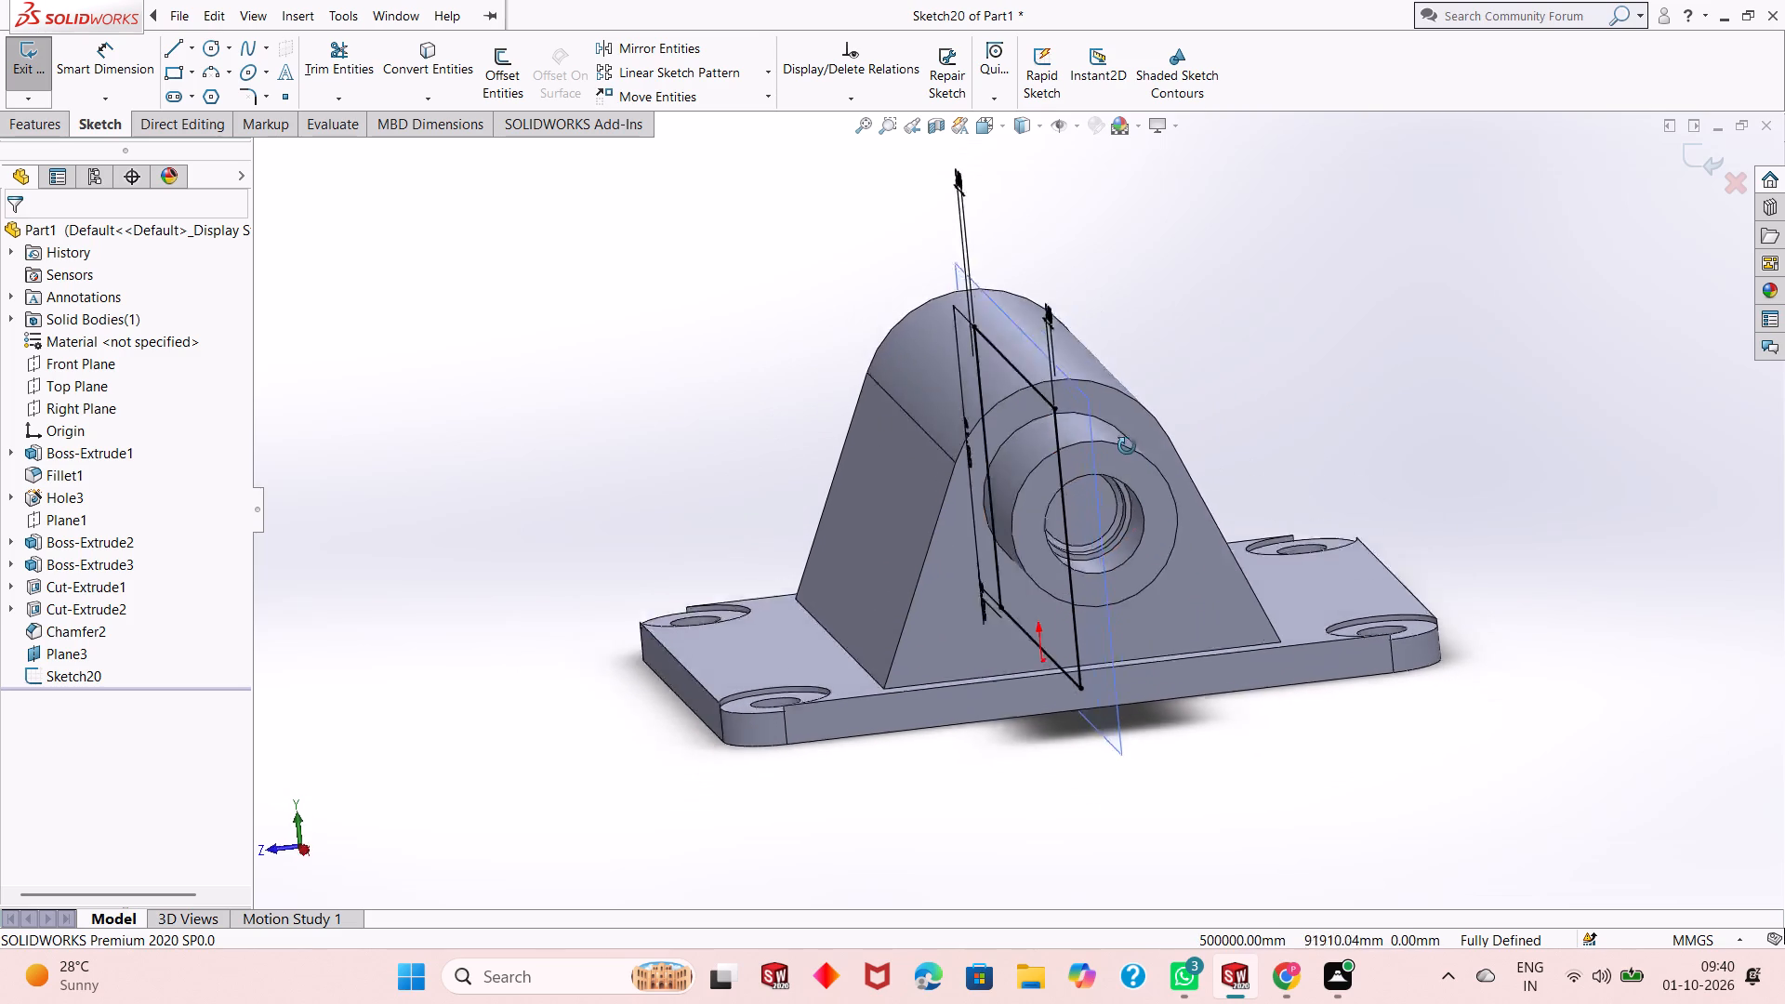
{"action": "middle_click_drag", "start_coordinate": [1127, 446], "coordinate": [1141, 415]}
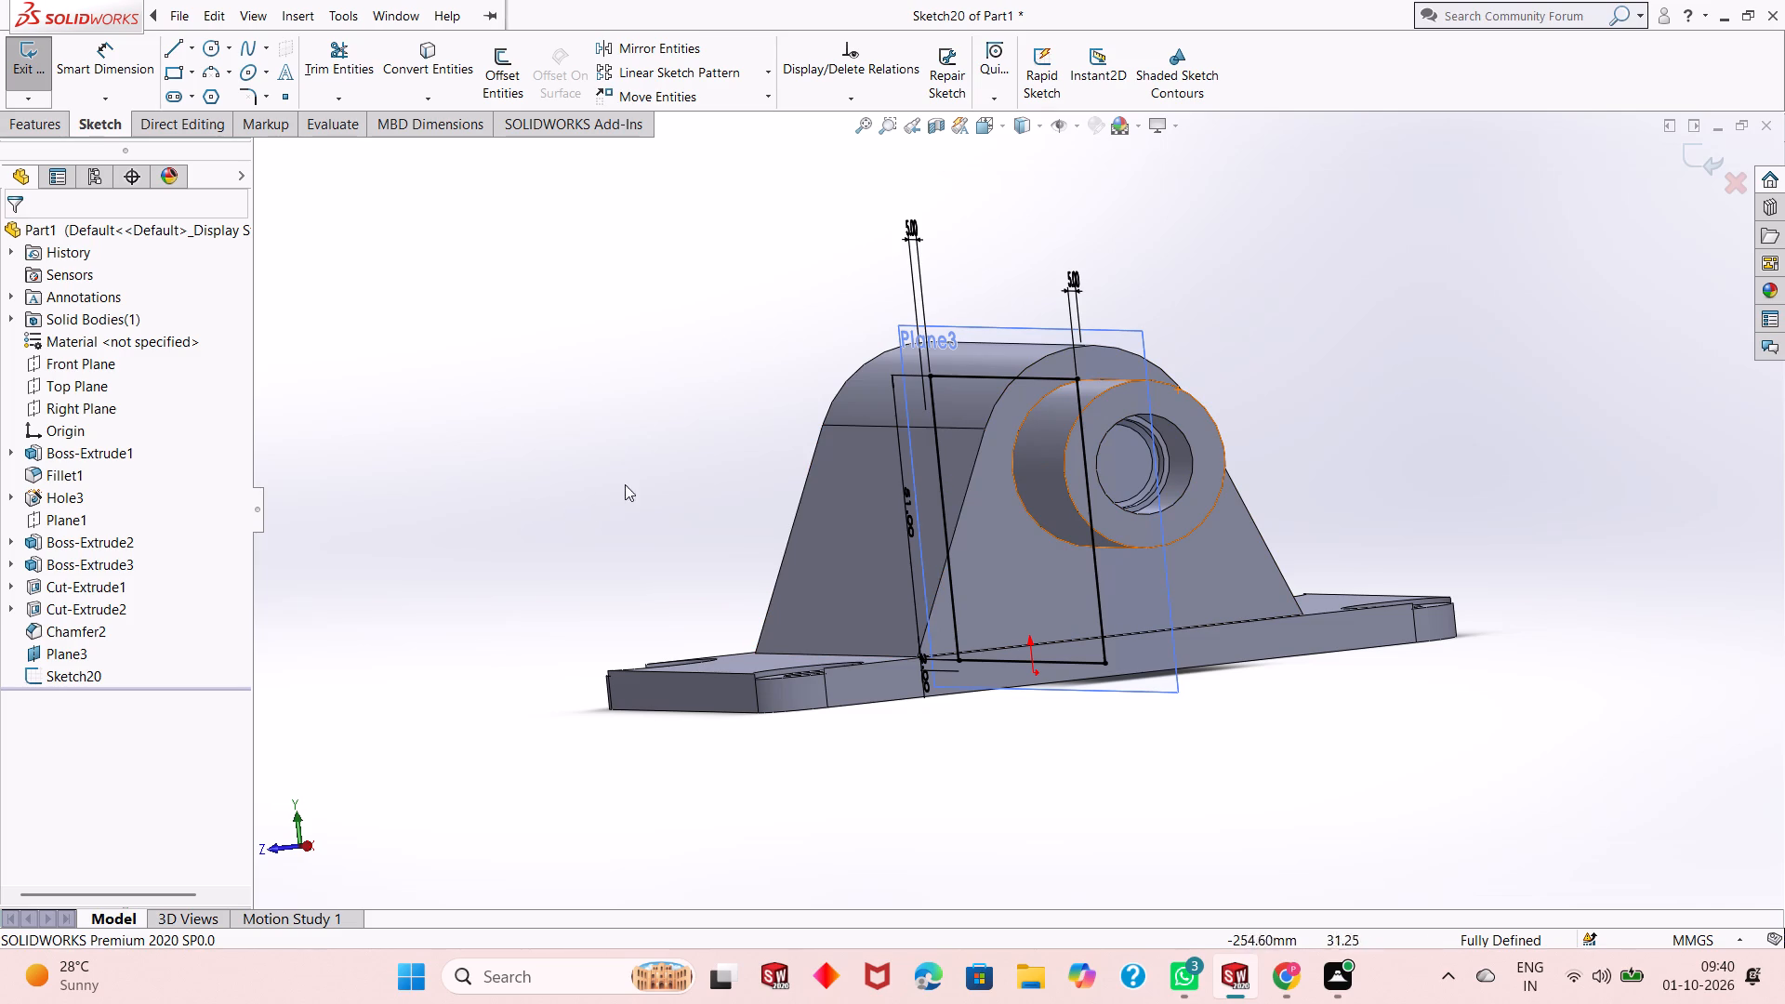
Start an Extruded Cut from the rectangular sketch on Plane3 with the Mid Plane end condition.
{"action": "left_click", "coordinate": [51, 118]}
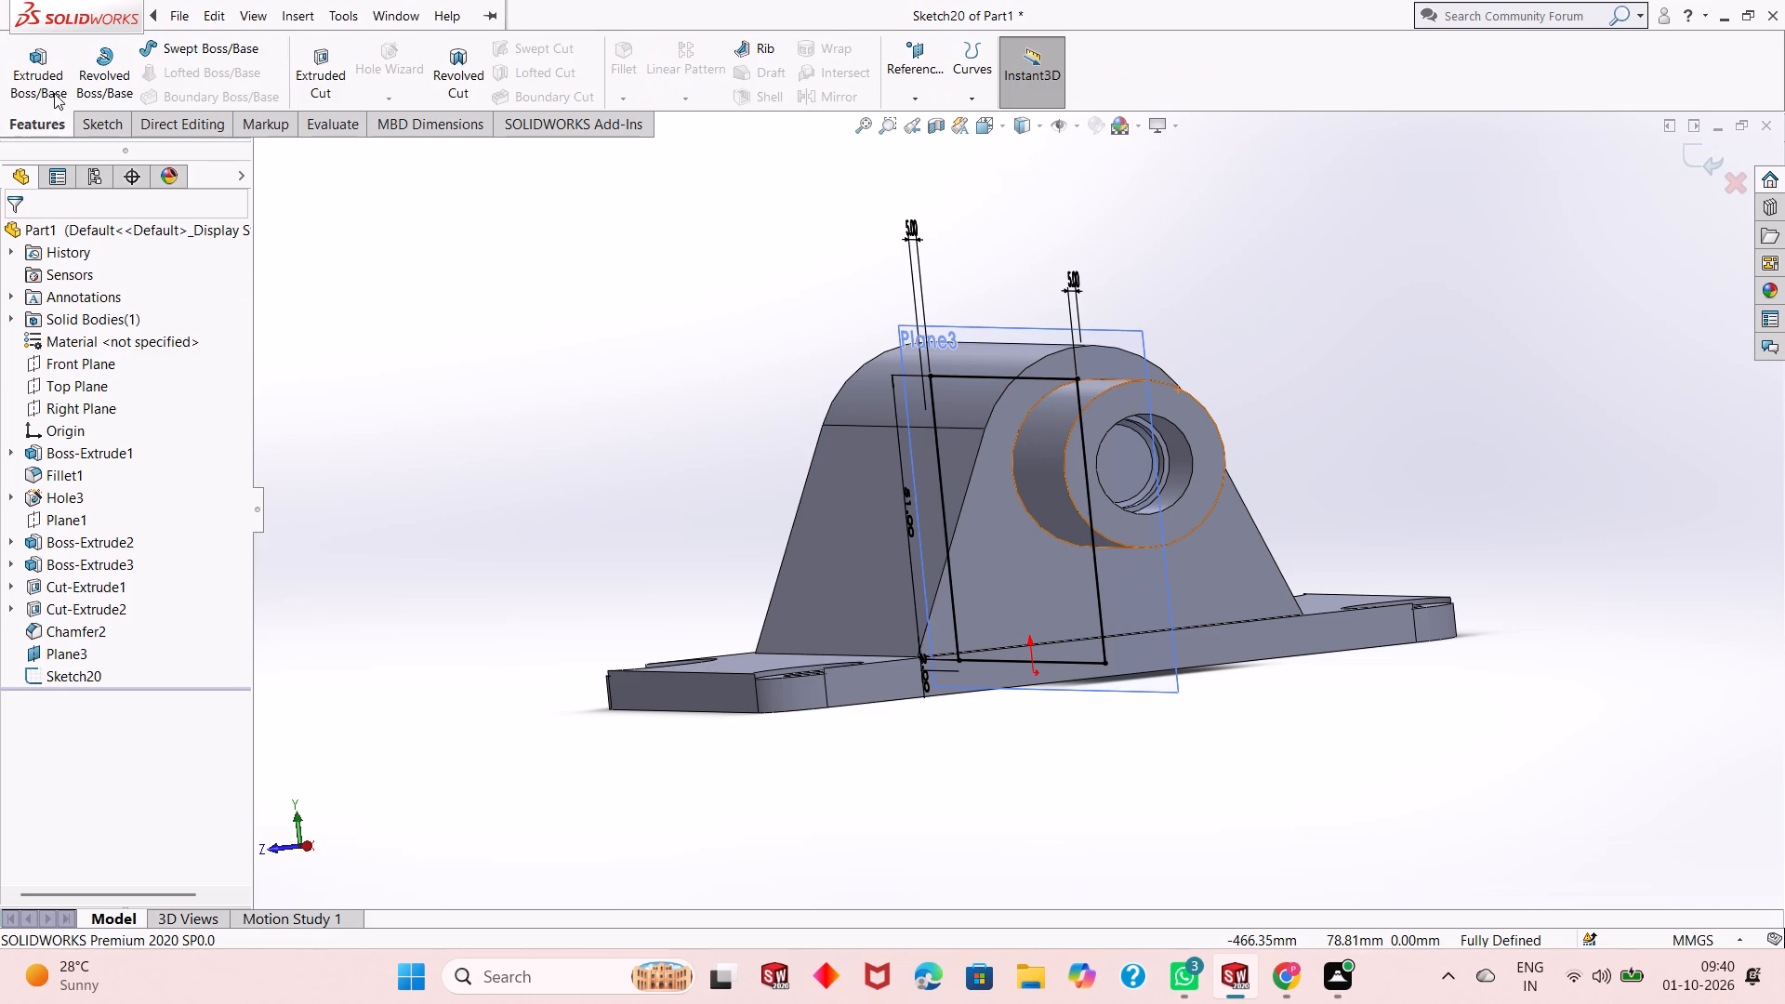
{"action": "left_click", "coordinate": [294, 85]}
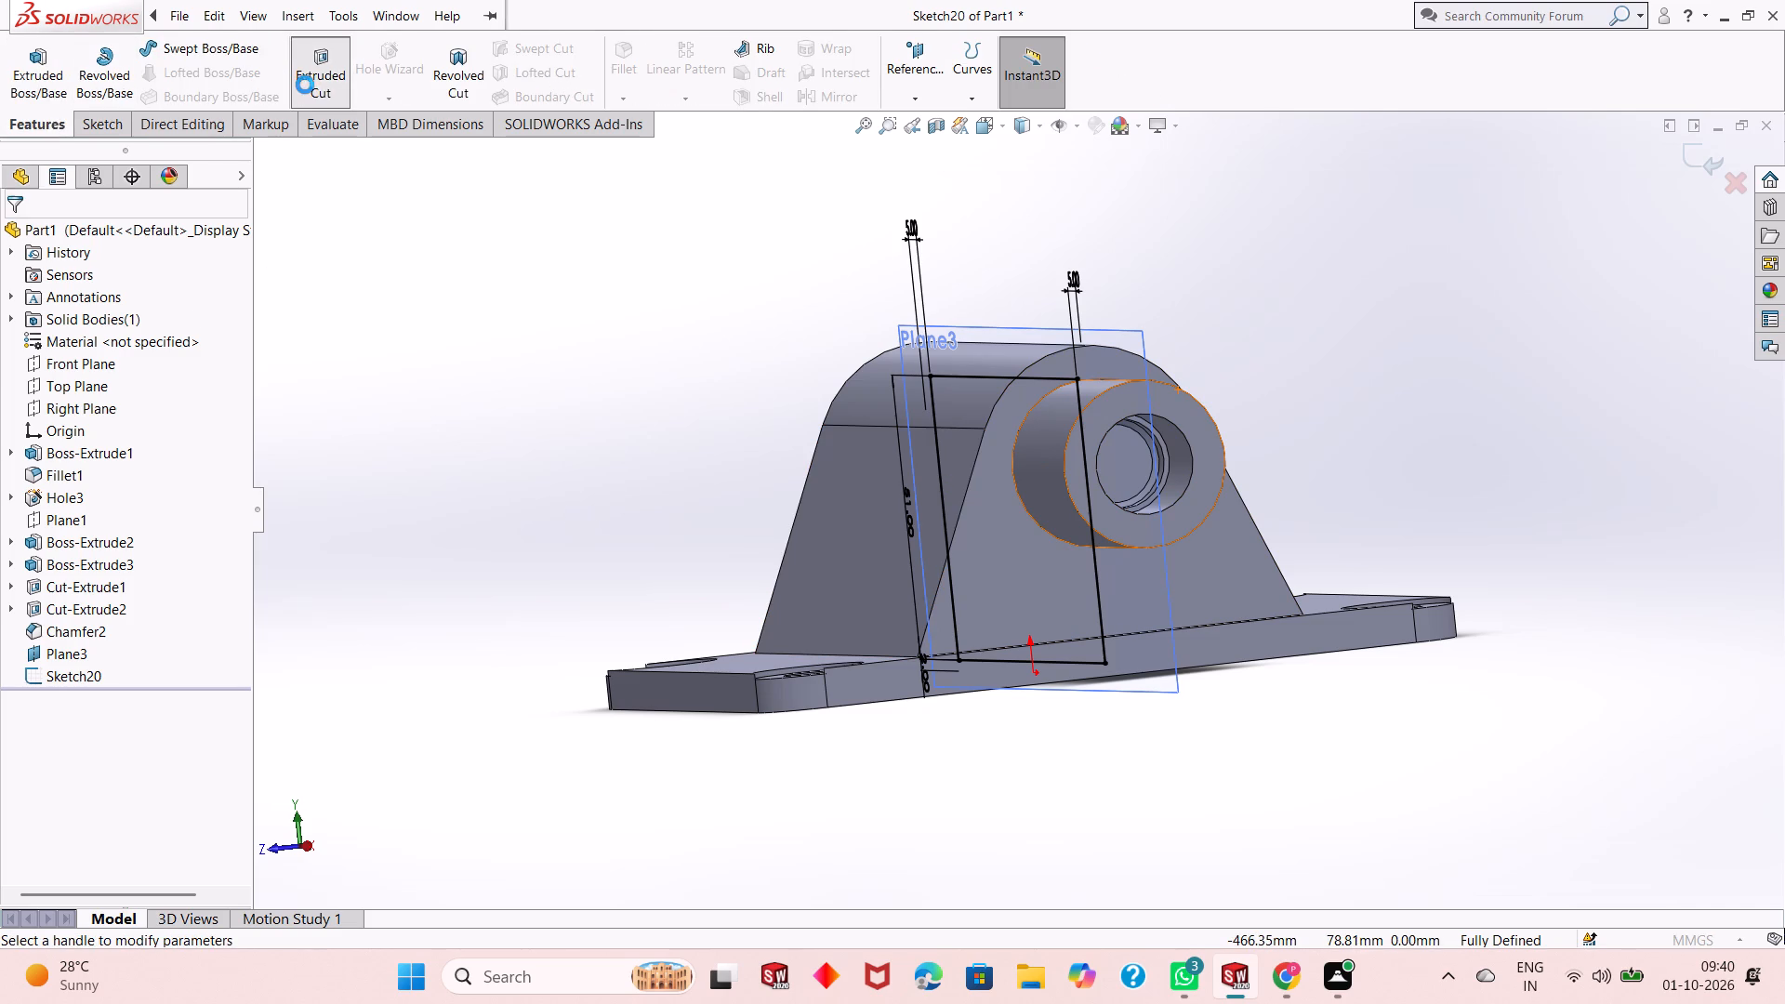
{"action": "middle_click_drag", "start_coordinate": [765, 374], "coordinate": [728, 461]}
{"action": "left_click", "coordinate": [171, 366]}
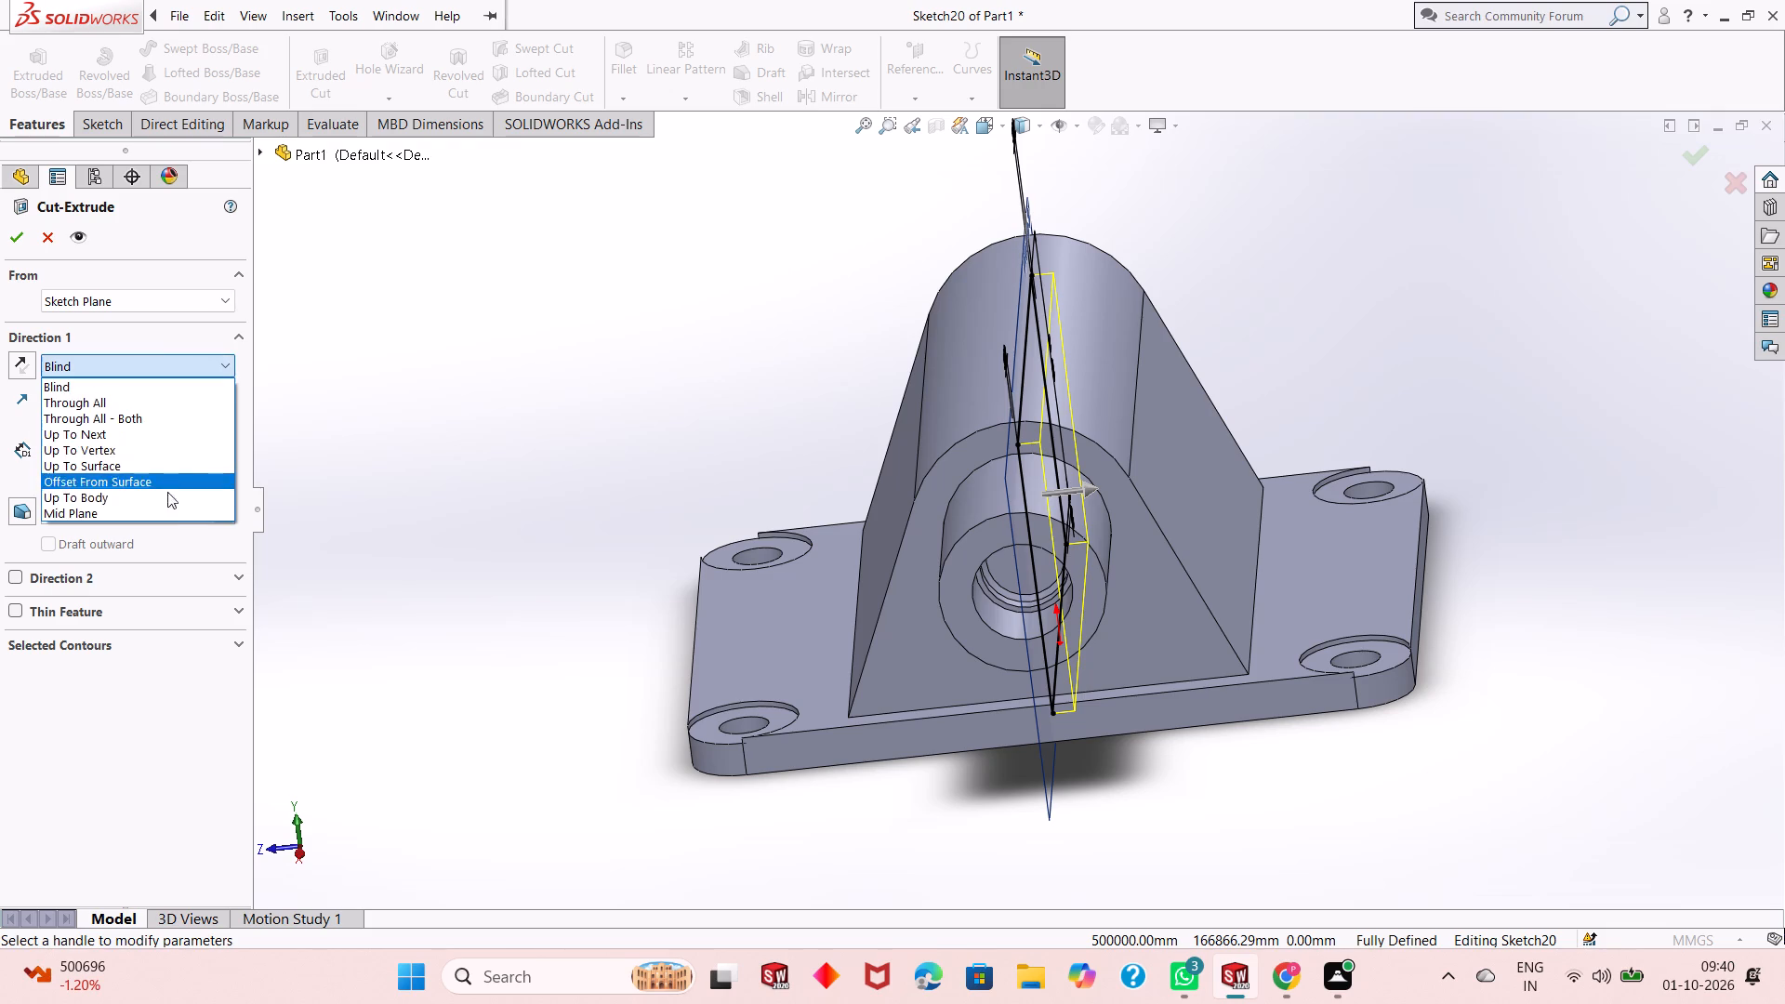
{"action": "left_click", "coordinate": [188, 509]}
{"action": "middle_click_drag", "start_coordinate": [472, 439], "coordinate": [477, 424]}
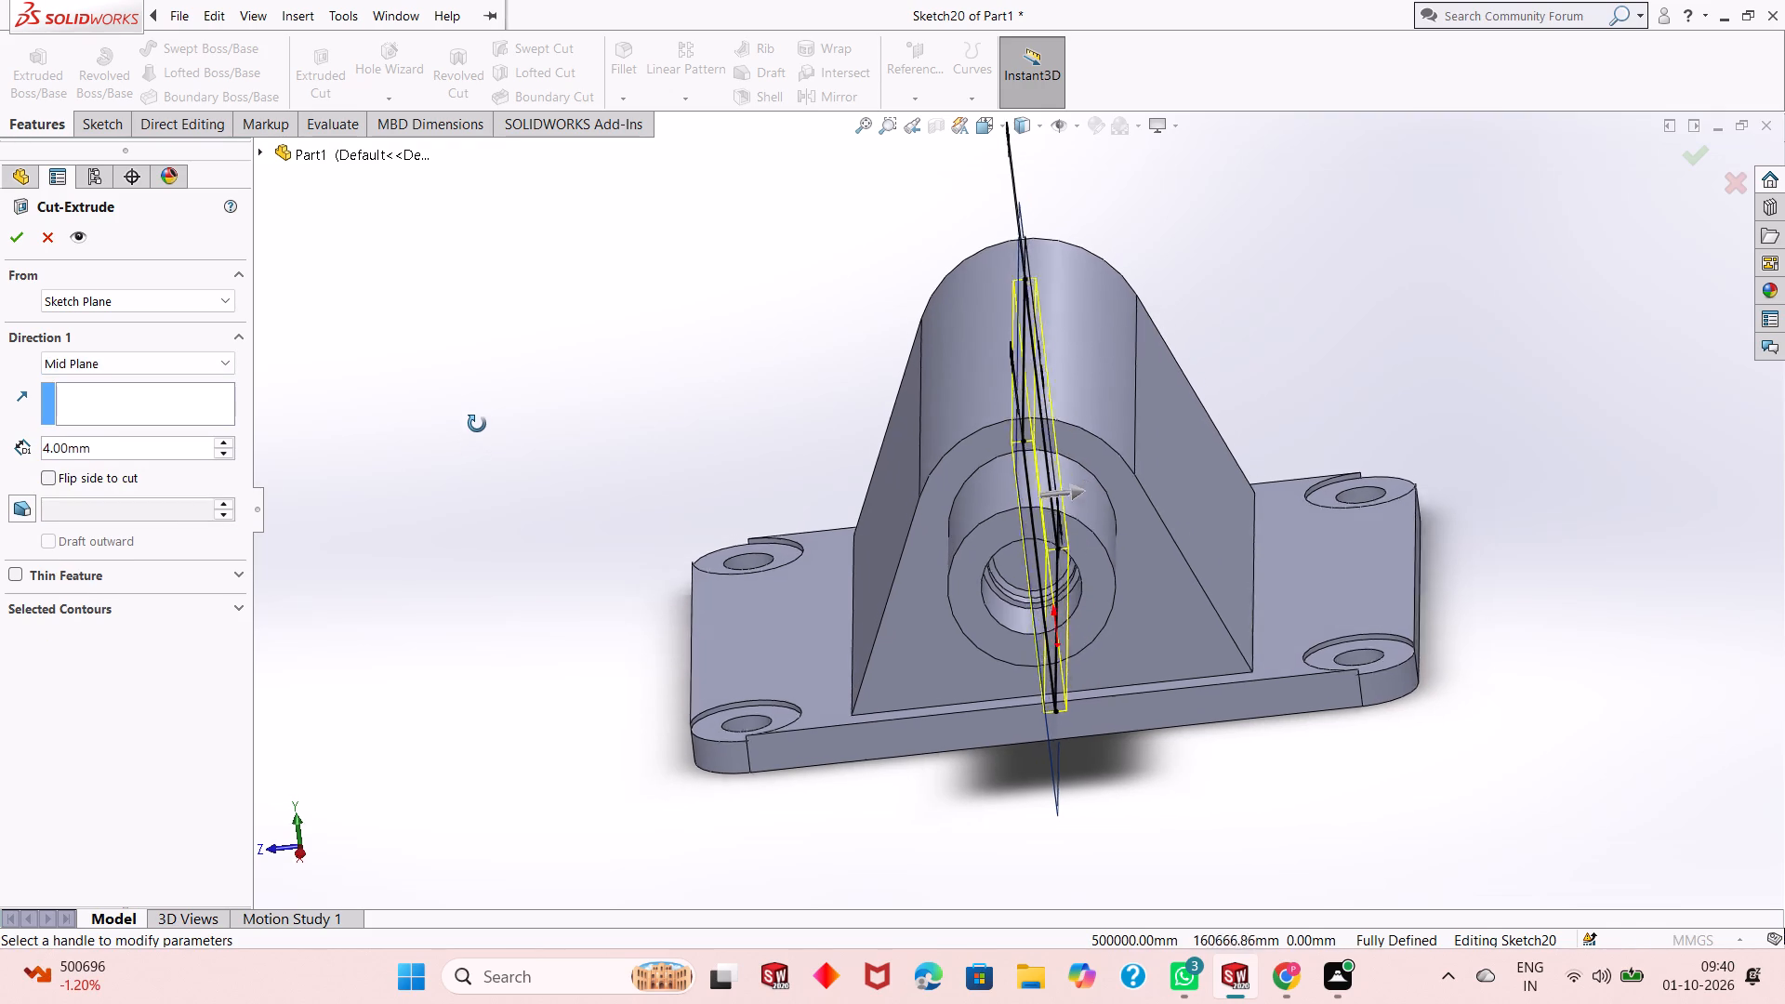
{"action": "middle_click_drag", "start_coordinate": [477, 424], "coordinate": [496, 346]}
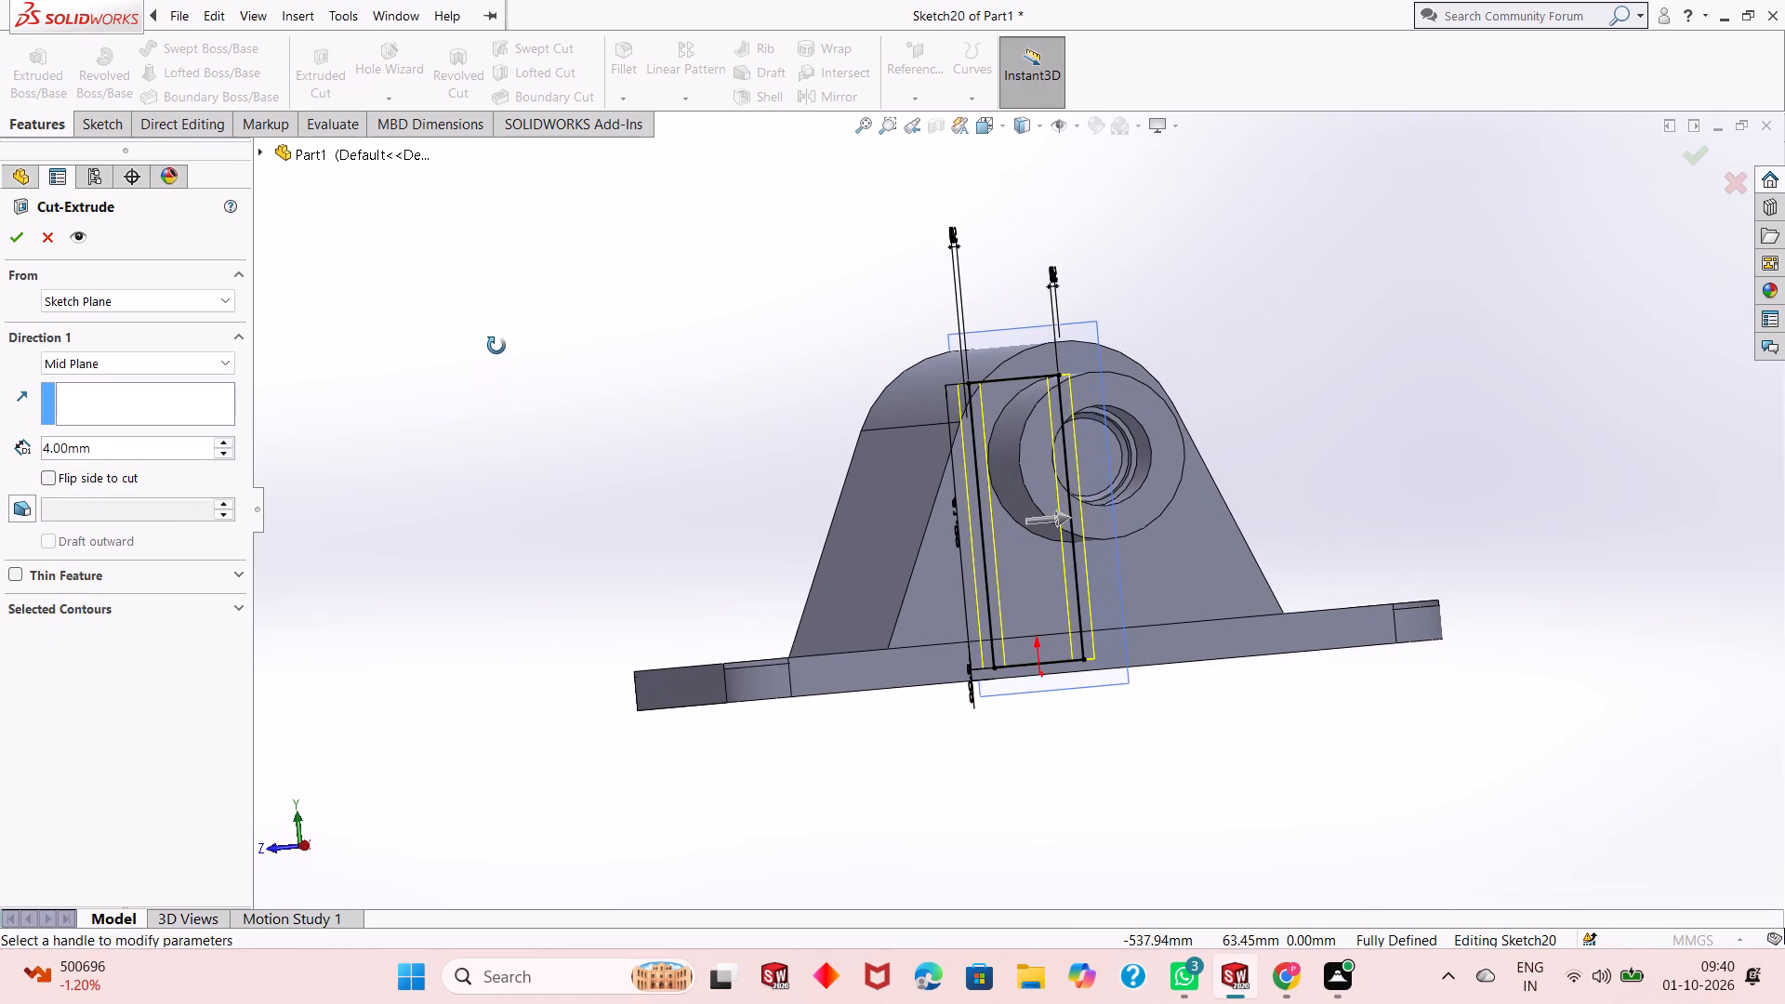
{"action": "middle_click_drag", "start_coordinate": [496, 346], "coordinate": [465, 403]}
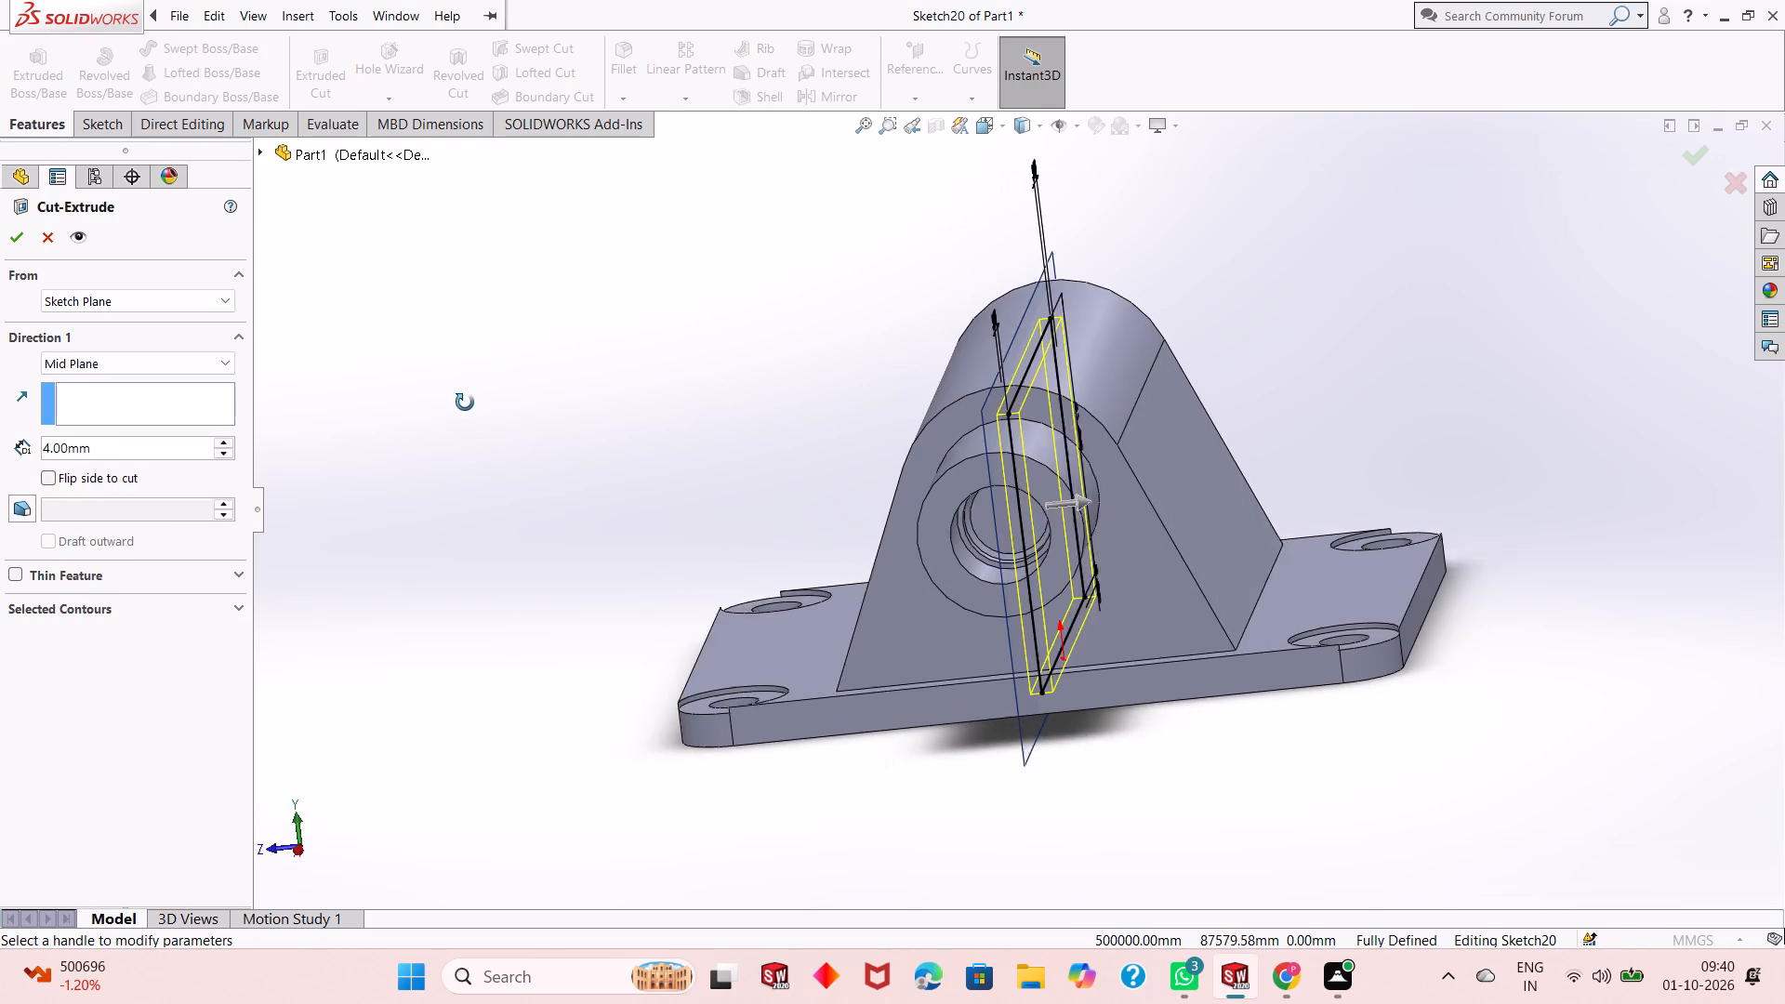
{"action": "middle_click_drag", "start_coordinate": [465, 403], "coordinate": [538, 367]}
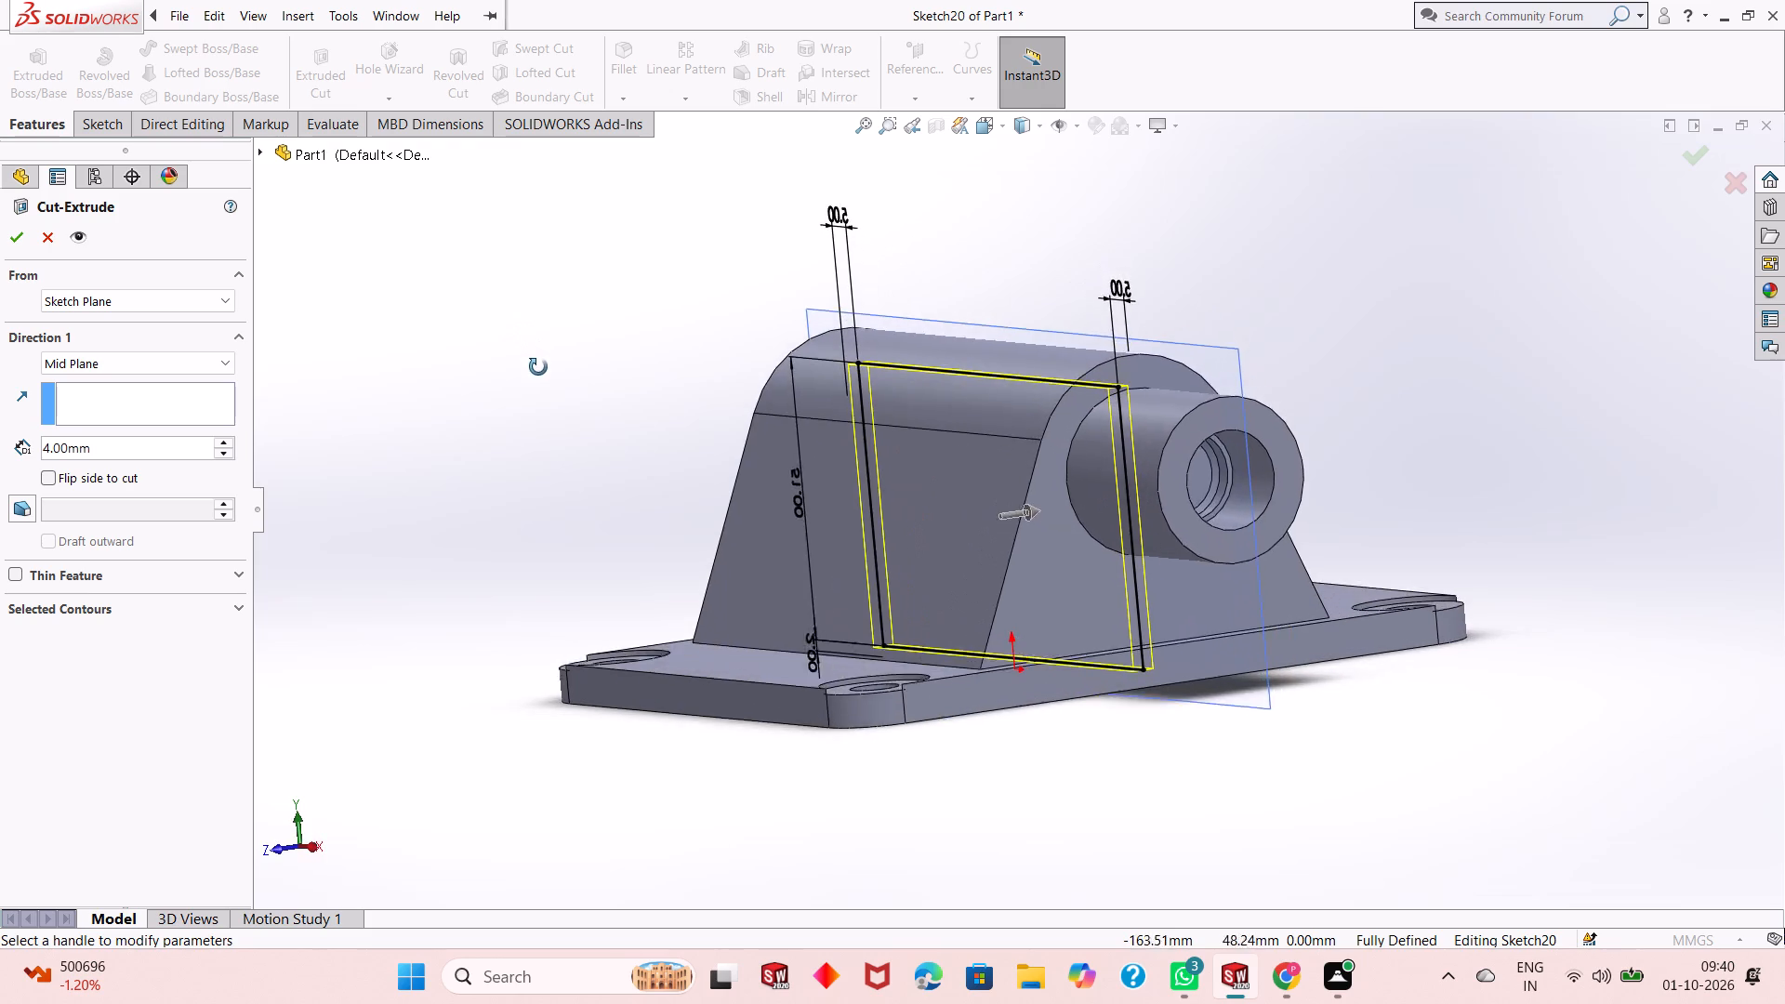
{"action": "middle_click_drag", "start_coordinate": [538, 367], "coordinate": [521, 389]}
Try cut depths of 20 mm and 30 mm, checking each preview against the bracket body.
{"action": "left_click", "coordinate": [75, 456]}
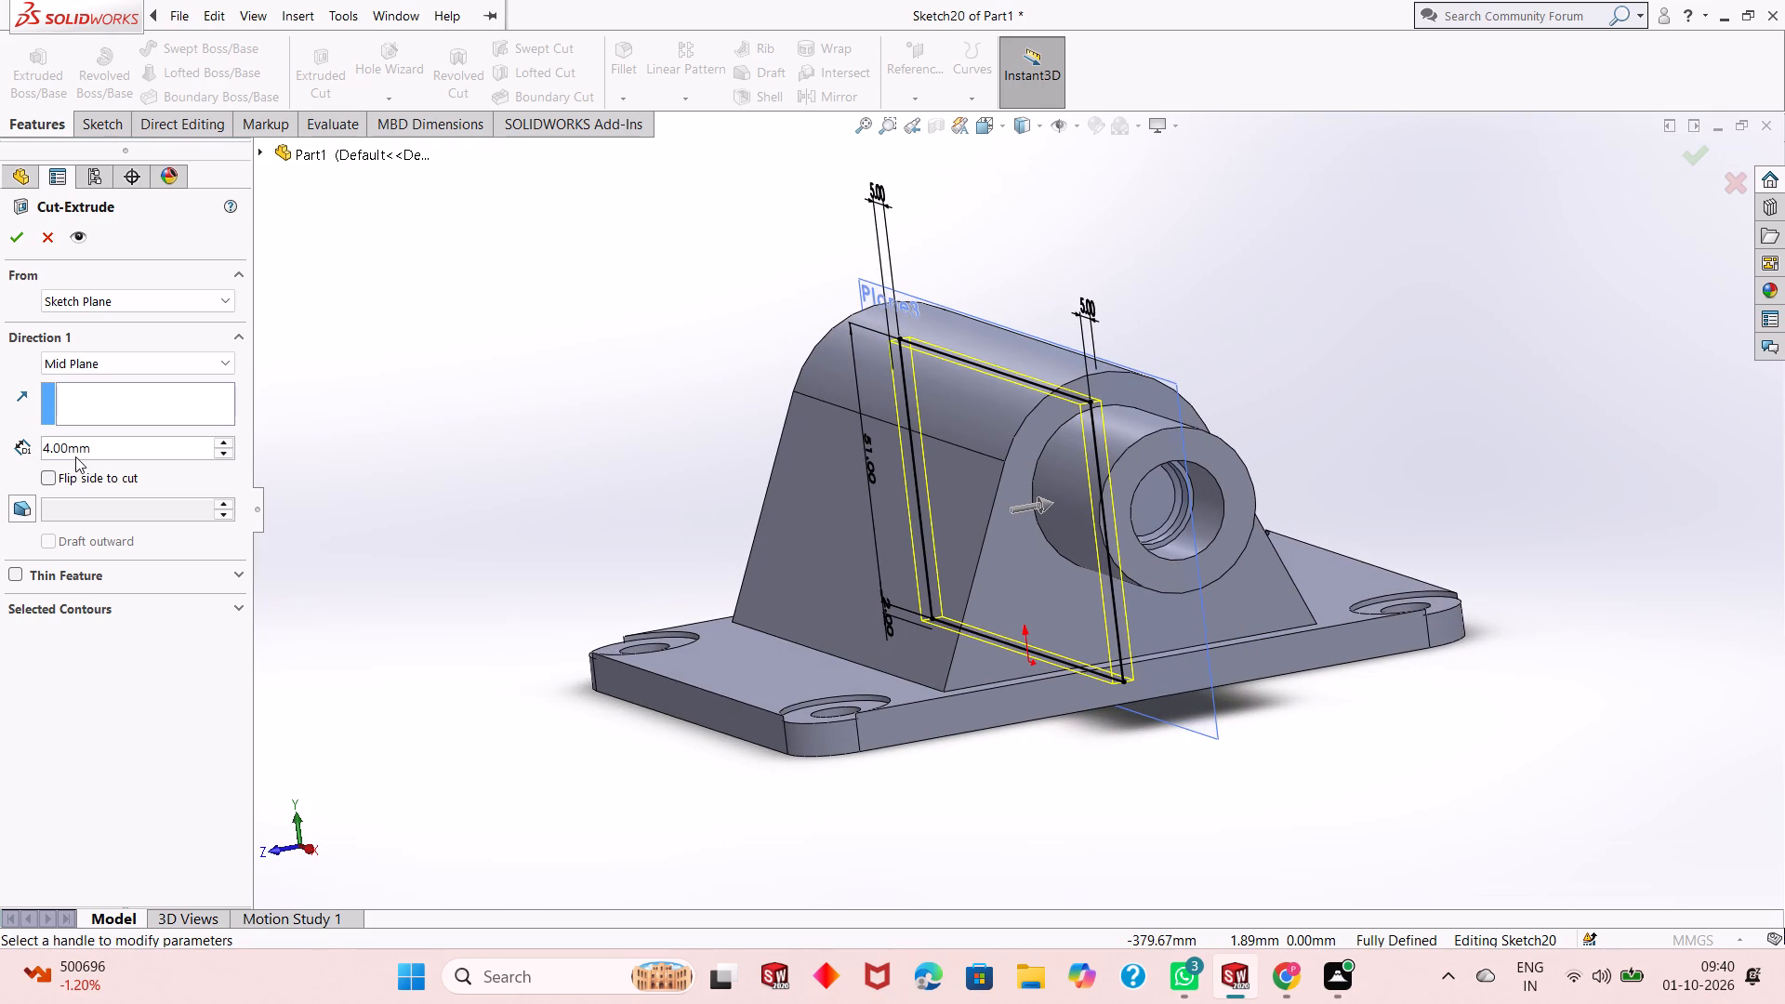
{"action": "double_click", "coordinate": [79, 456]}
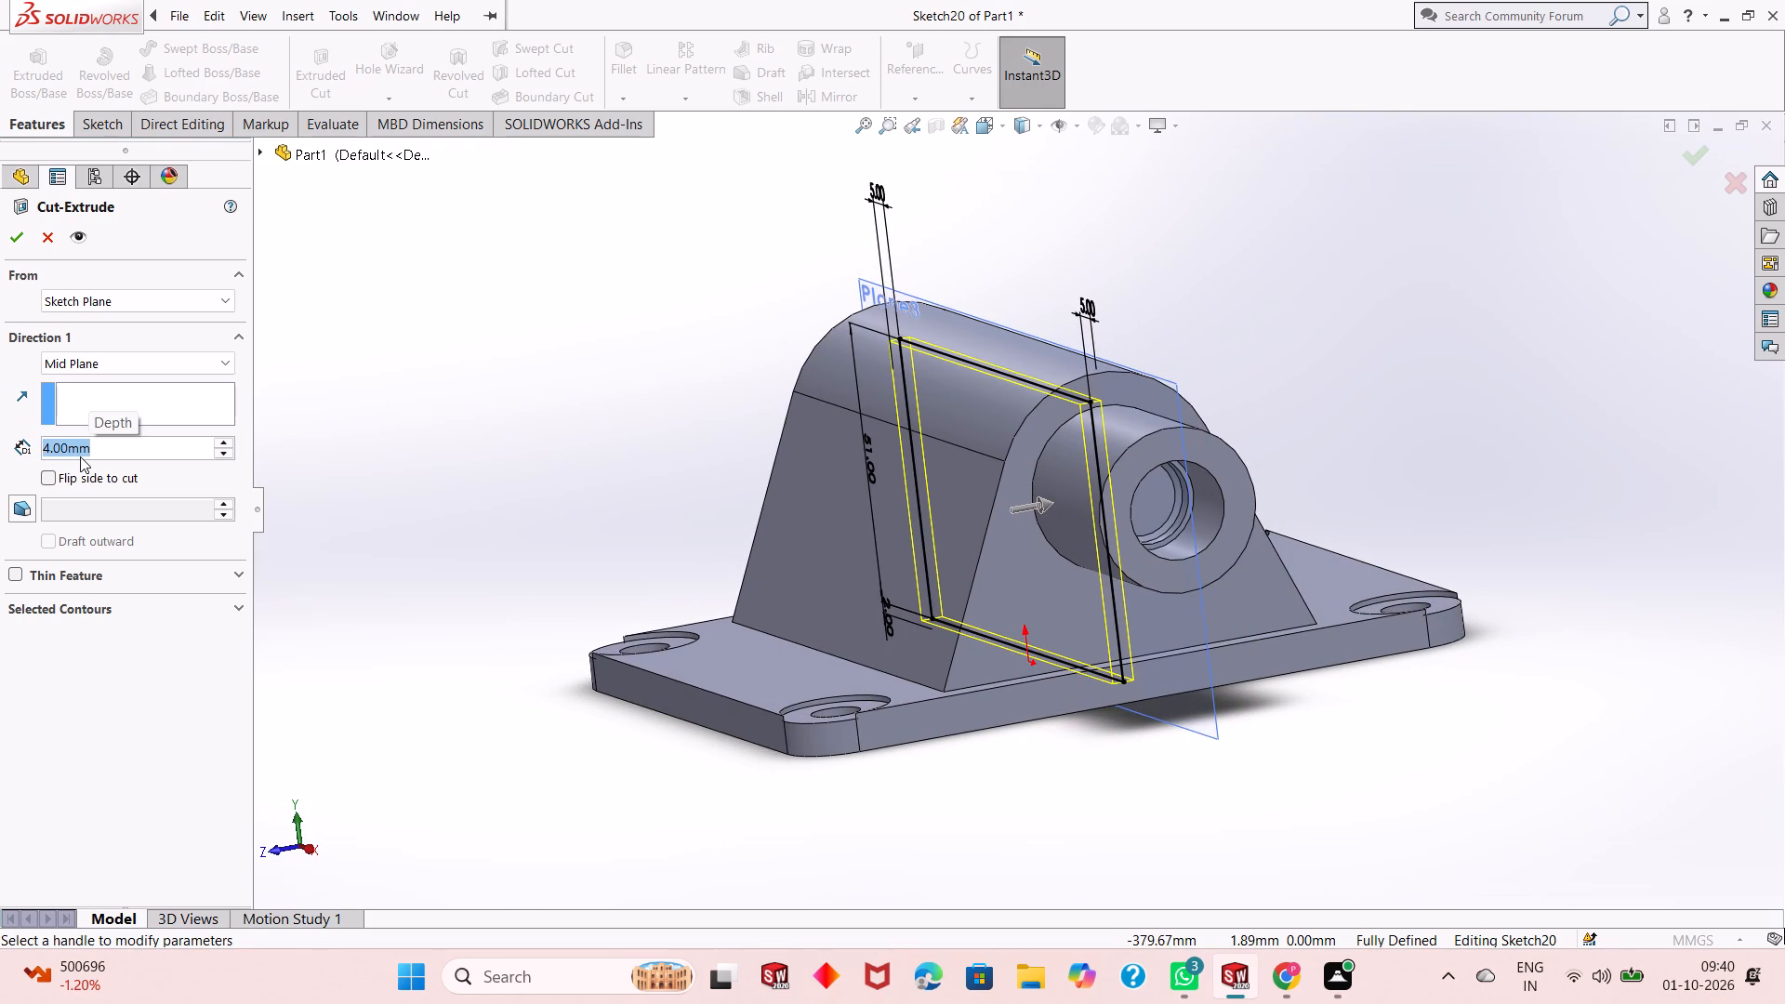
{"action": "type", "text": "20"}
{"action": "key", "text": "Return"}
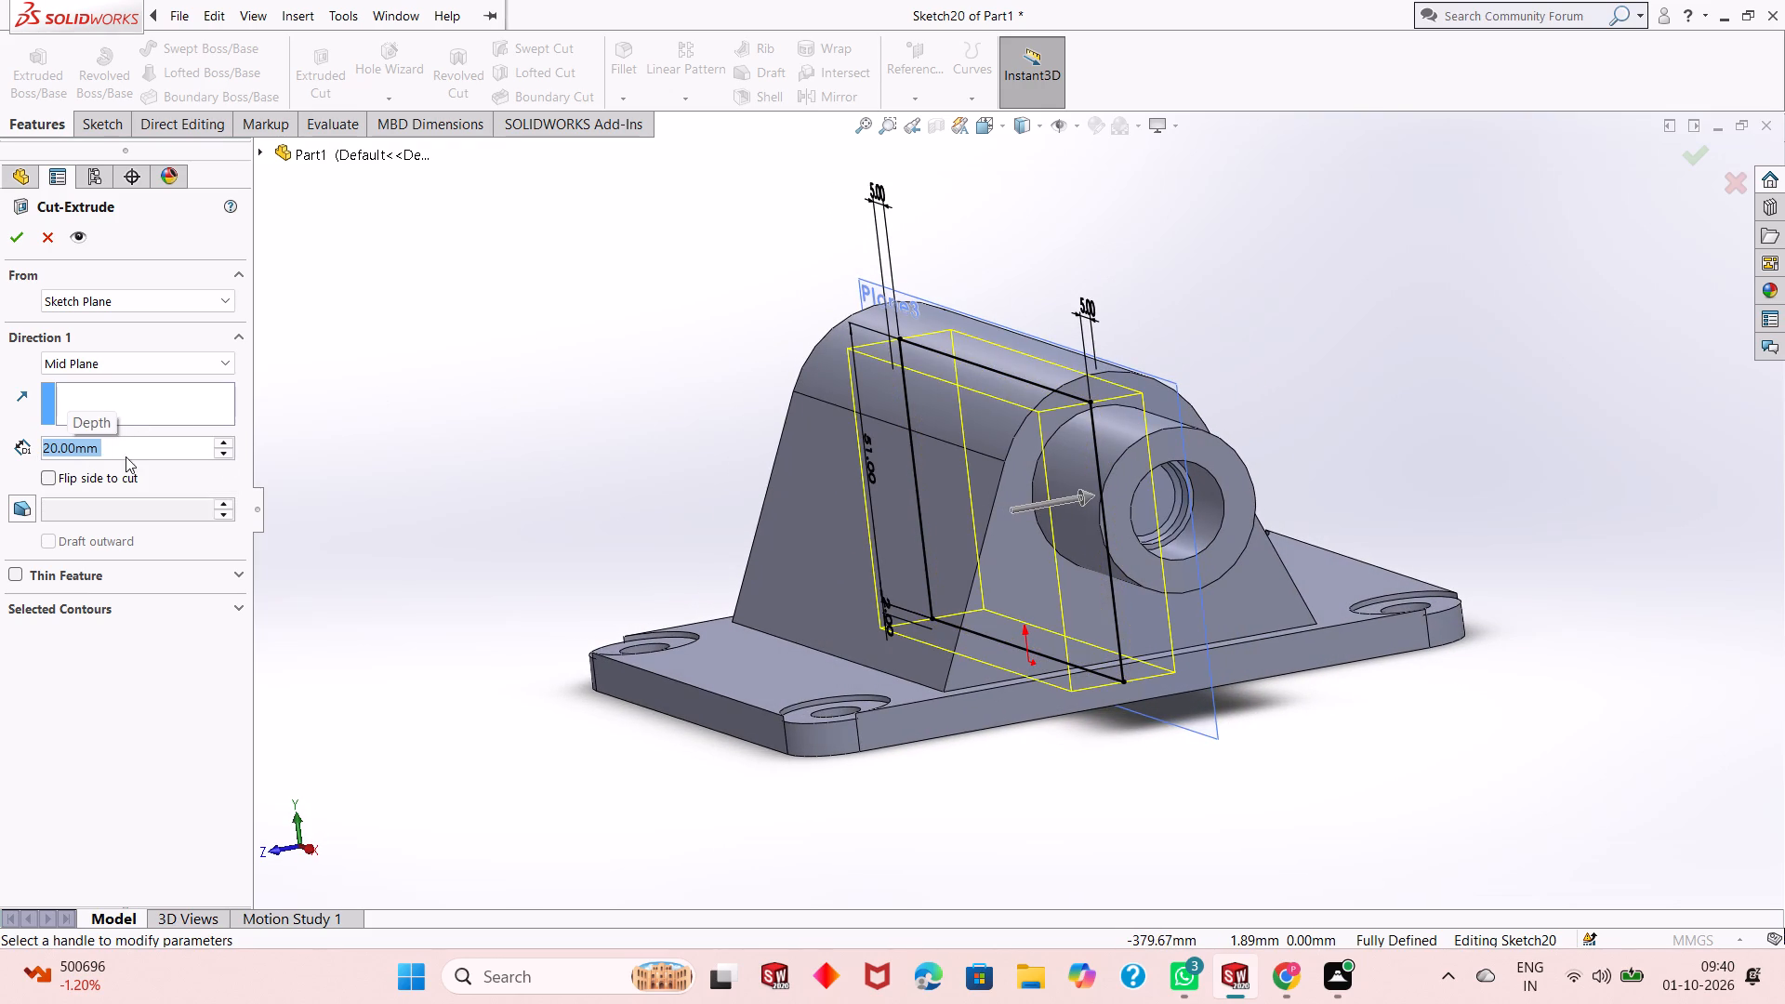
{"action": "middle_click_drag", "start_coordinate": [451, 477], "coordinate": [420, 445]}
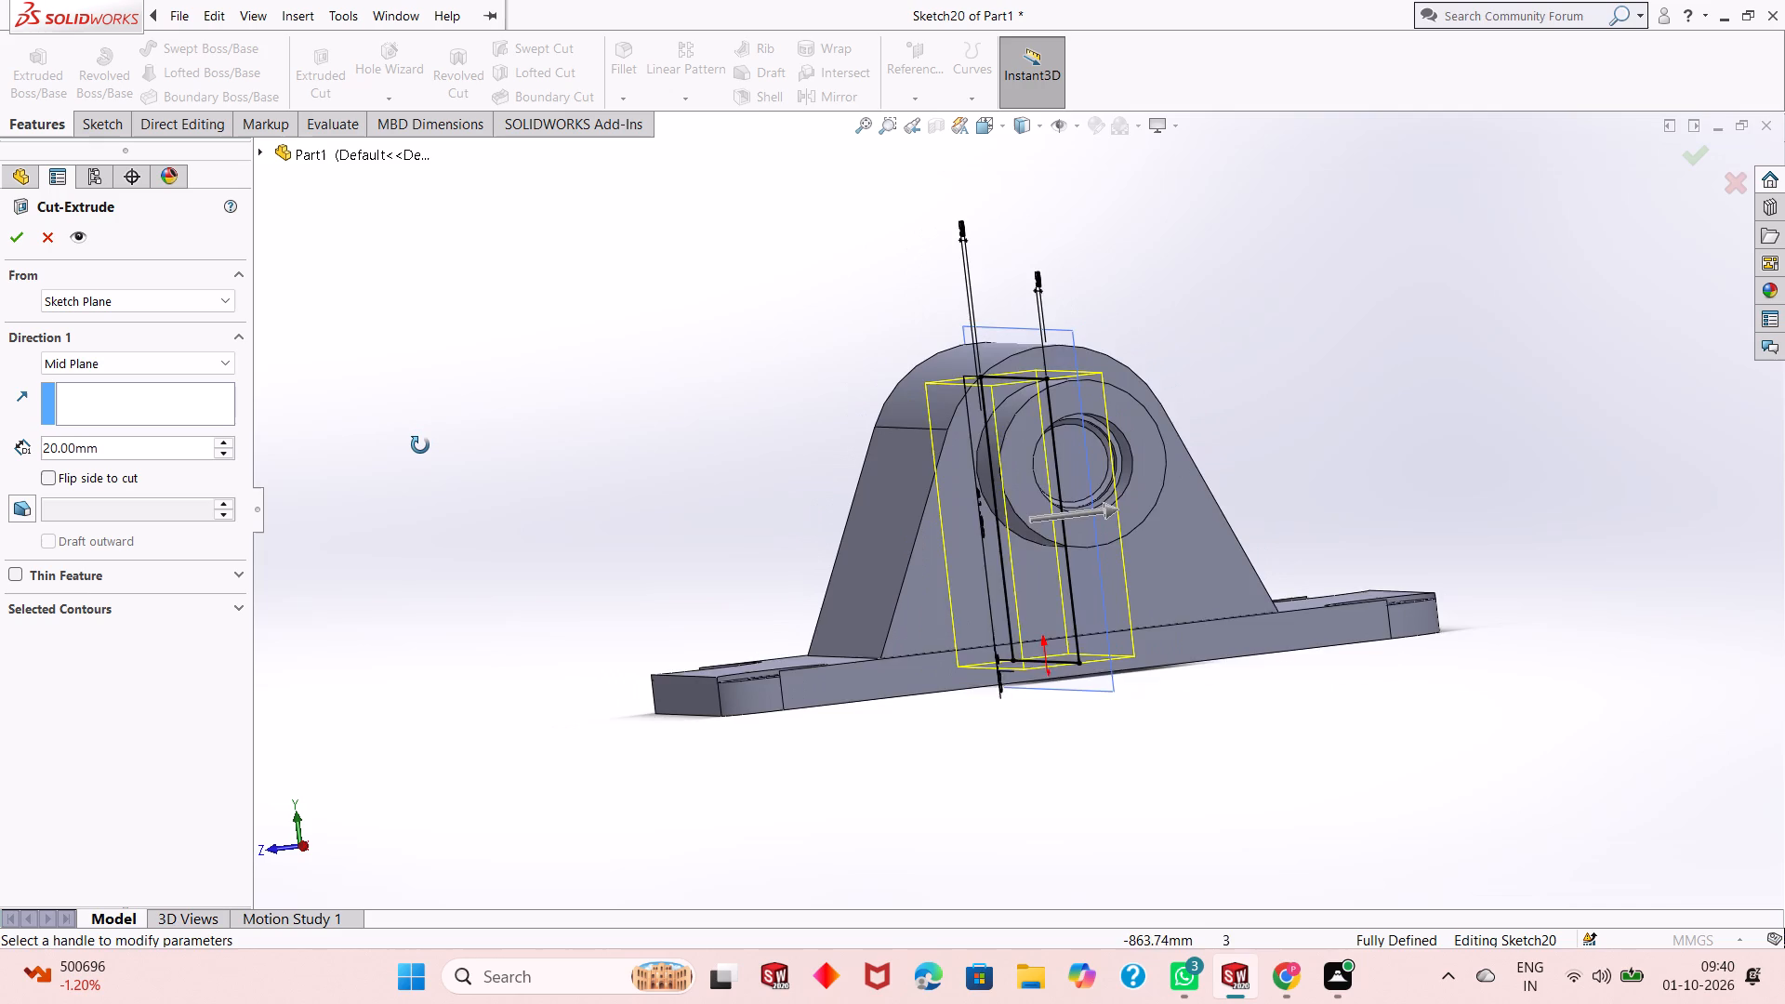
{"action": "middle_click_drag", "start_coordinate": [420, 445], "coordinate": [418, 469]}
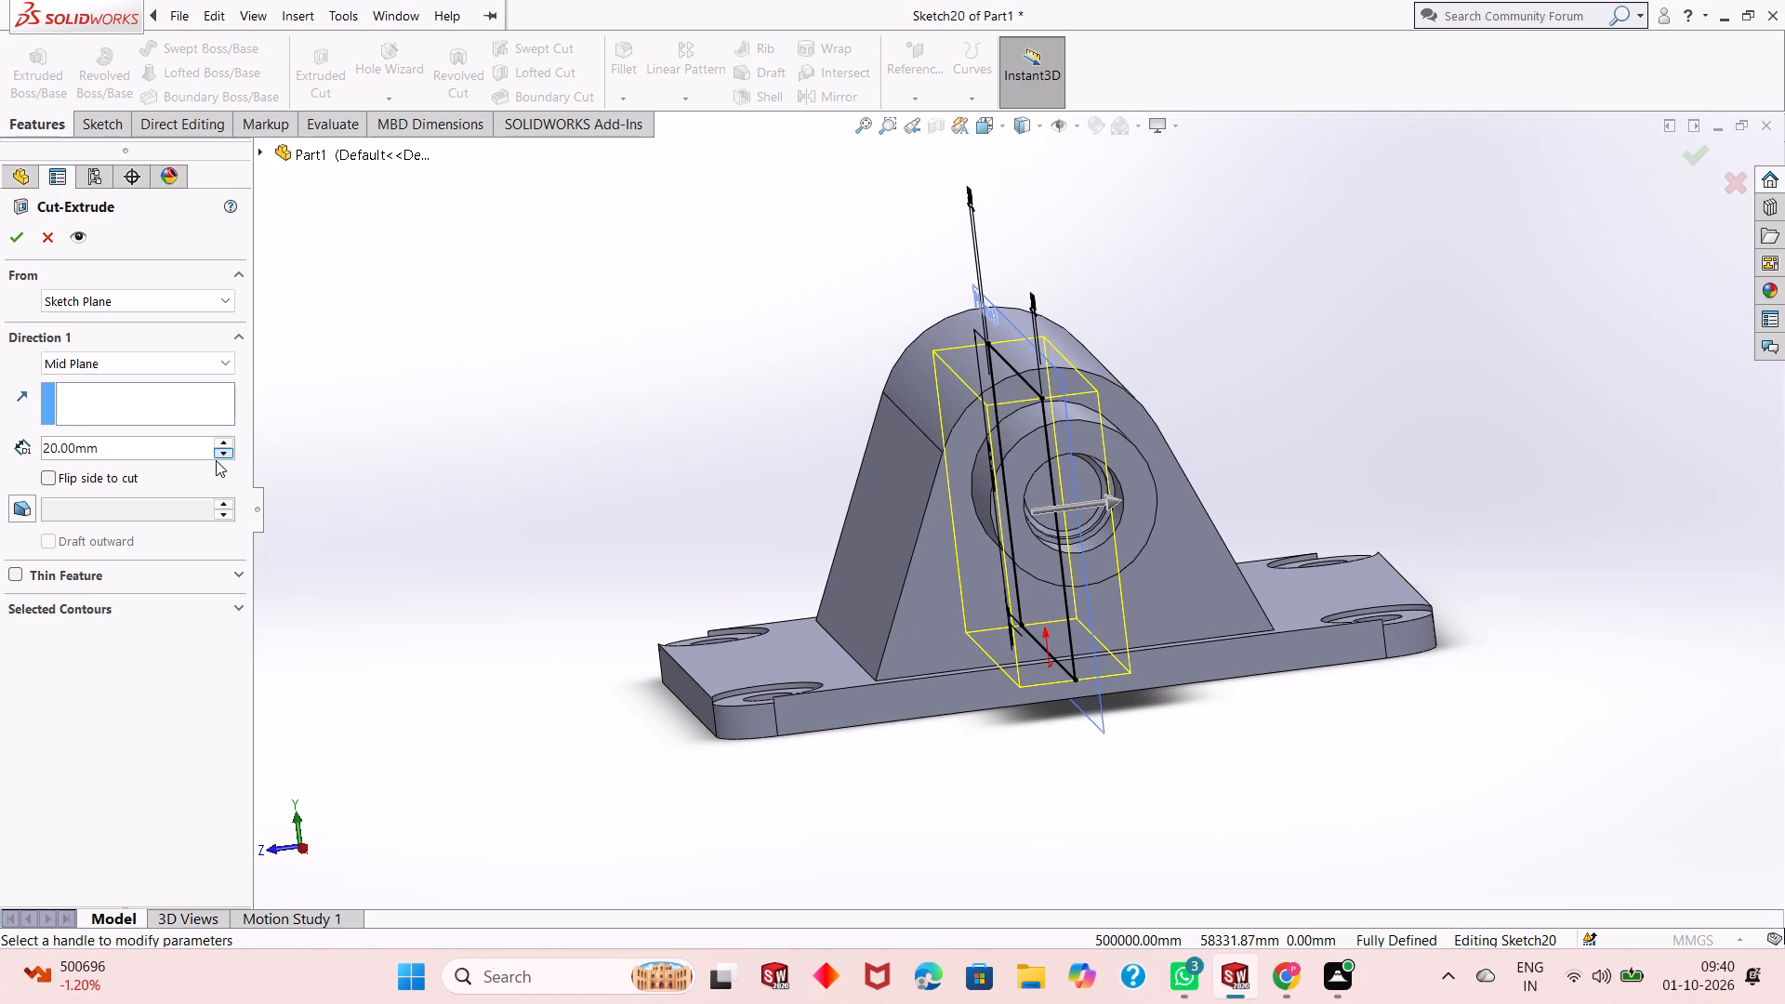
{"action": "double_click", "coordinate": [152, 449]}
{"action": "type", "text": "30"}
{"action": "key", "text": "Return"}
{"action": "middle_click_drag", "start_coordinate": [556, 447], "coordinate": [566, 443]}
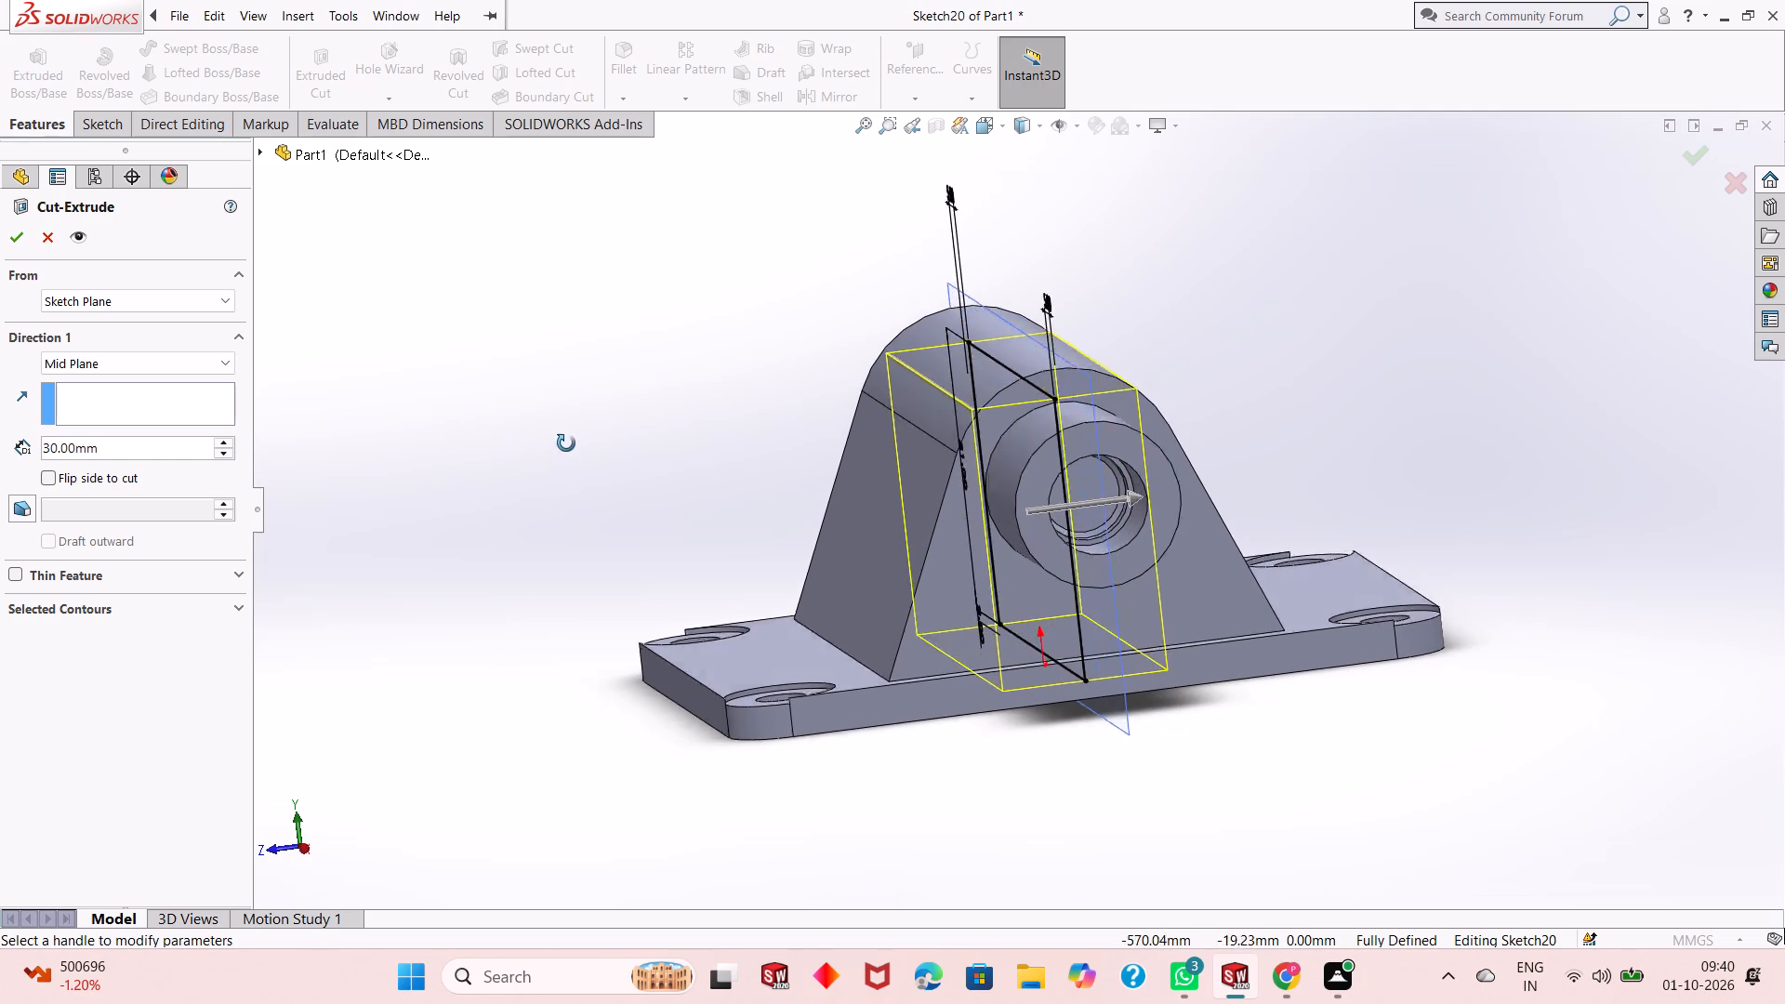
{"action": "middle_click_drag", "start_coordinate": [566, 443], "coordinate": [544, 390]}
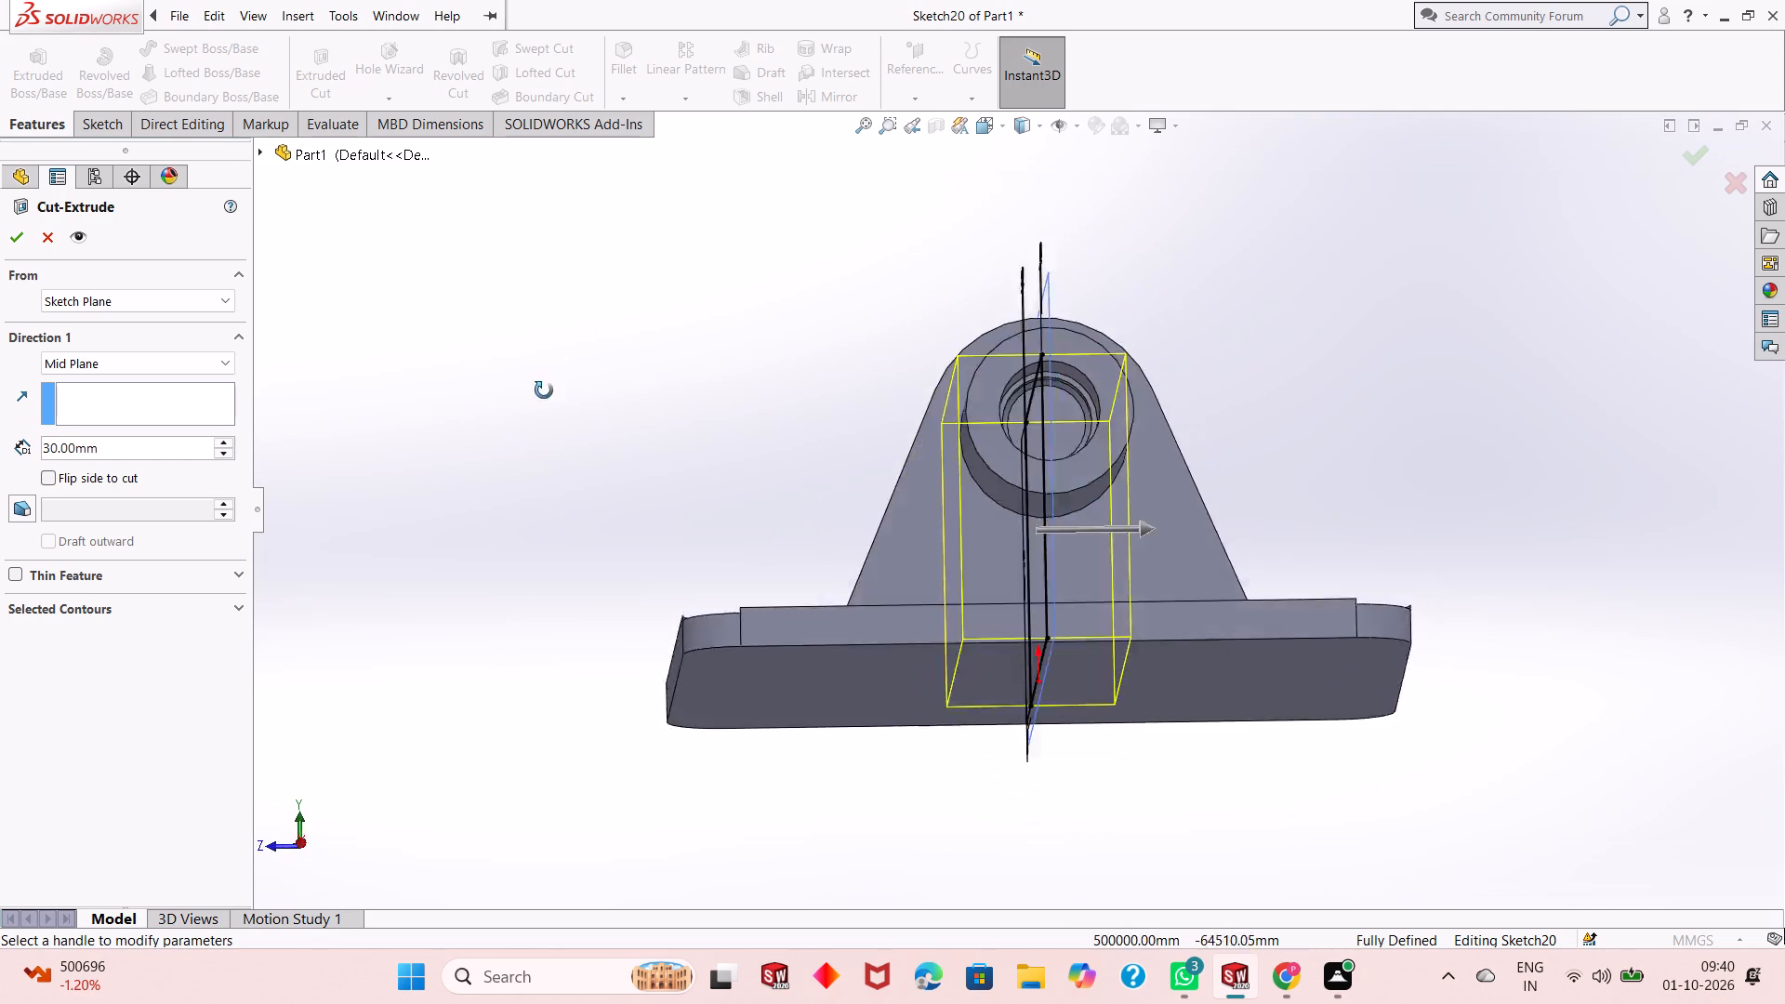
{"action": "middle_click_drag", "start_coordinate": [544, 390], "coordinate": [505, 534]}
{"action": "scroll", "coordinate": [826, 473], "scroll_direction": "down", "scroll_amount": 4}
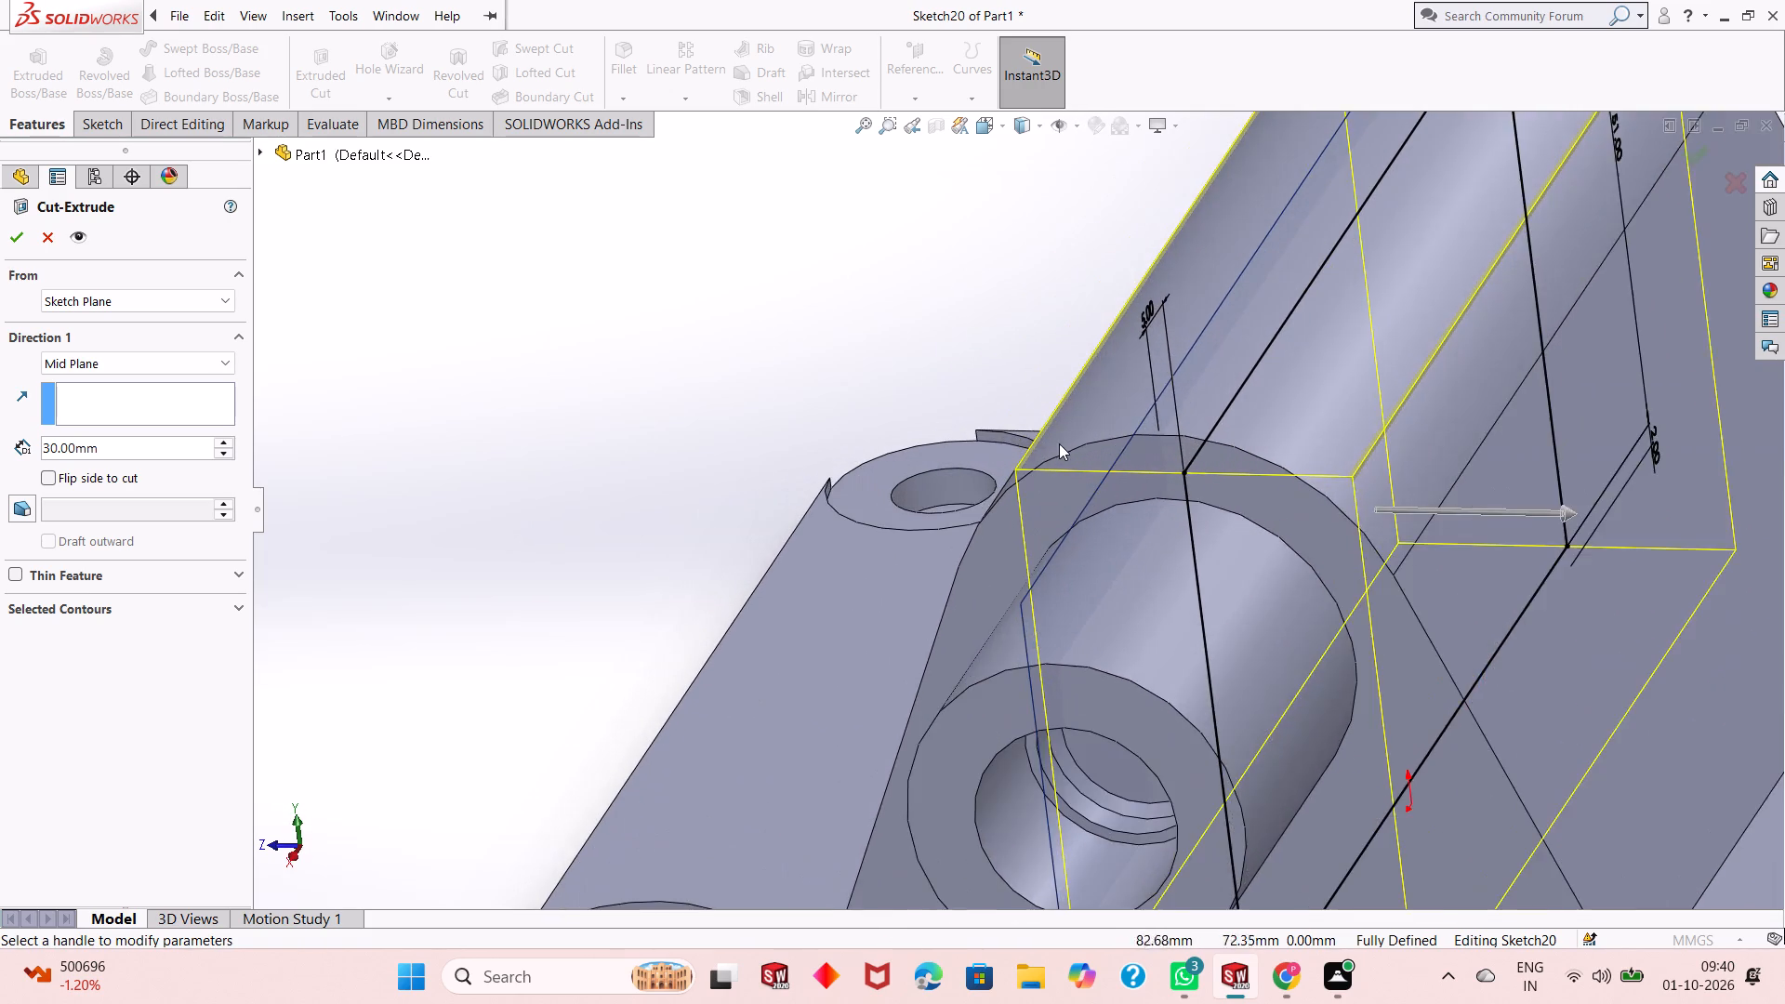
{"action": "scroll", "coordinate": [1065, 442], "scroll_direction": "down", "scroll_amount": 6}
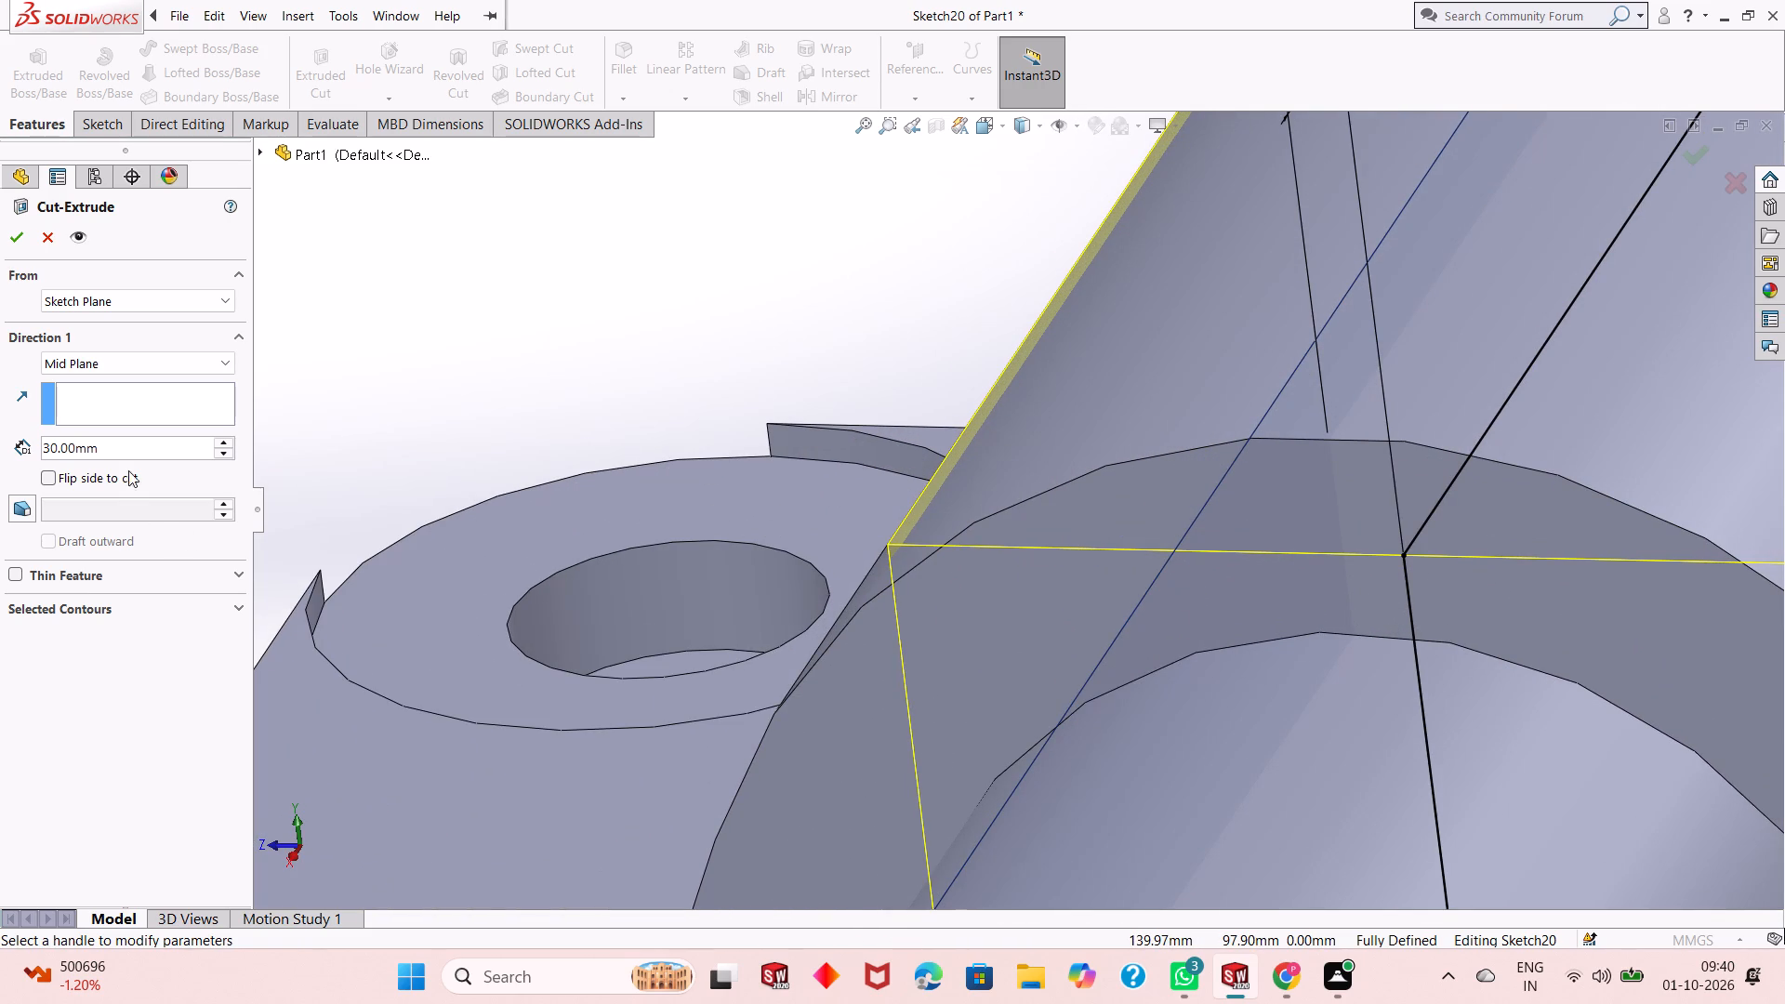
Set the mid-plane cut depth to 25 mm and complete the cut inside the bracket body.
{"action": "double_click", "coordinate": [126, 441]}
{"action": "type", "text": "25"}
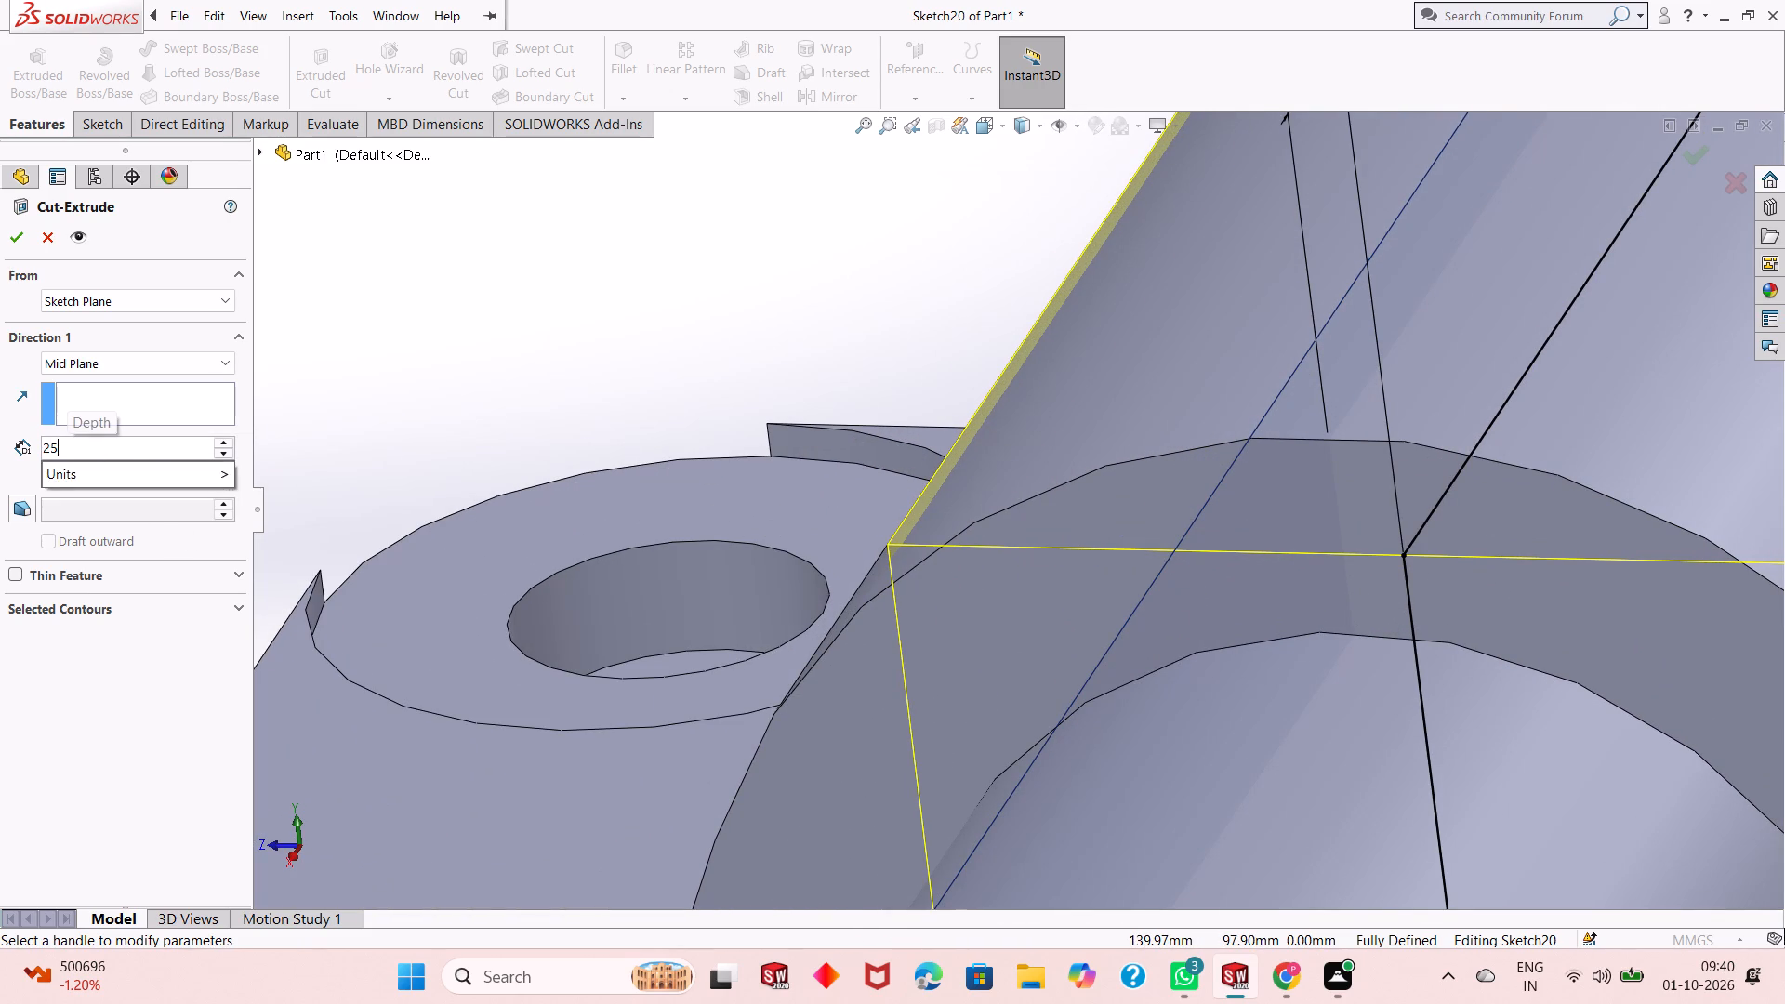
{"action": "key", "text": "Return"}
{"action": "scroll", "coordinate": [639, 501], "scroll_direction": "up", "scroll_amount": 8}
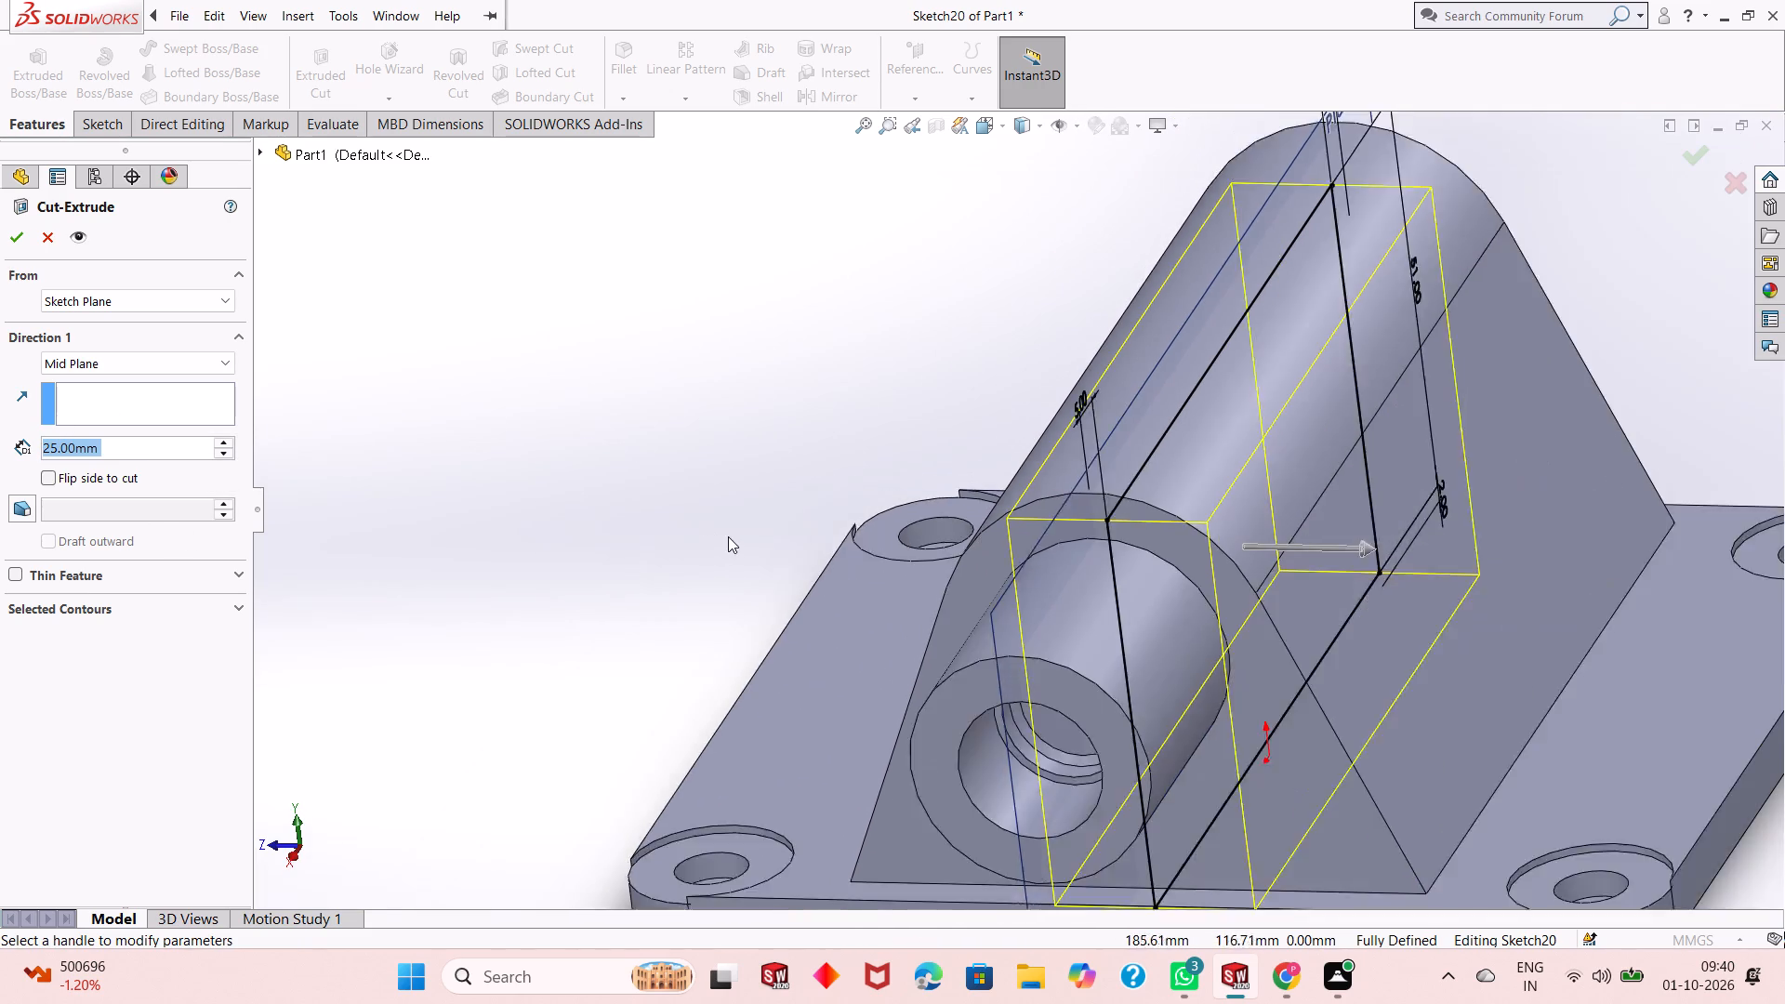
{"action": "scroll", "coordinate": [728, 536], "scroll_direction": "up", "scroll_amount": 4}
{"action": "middle_click_drag", "start_coordinate": [1092, 803], "coordinate": [1151, 748]}
{"action": "left_click", "coordinate": [18, 243]}
{"action": "left_click", "coordinate": [482, 429]}
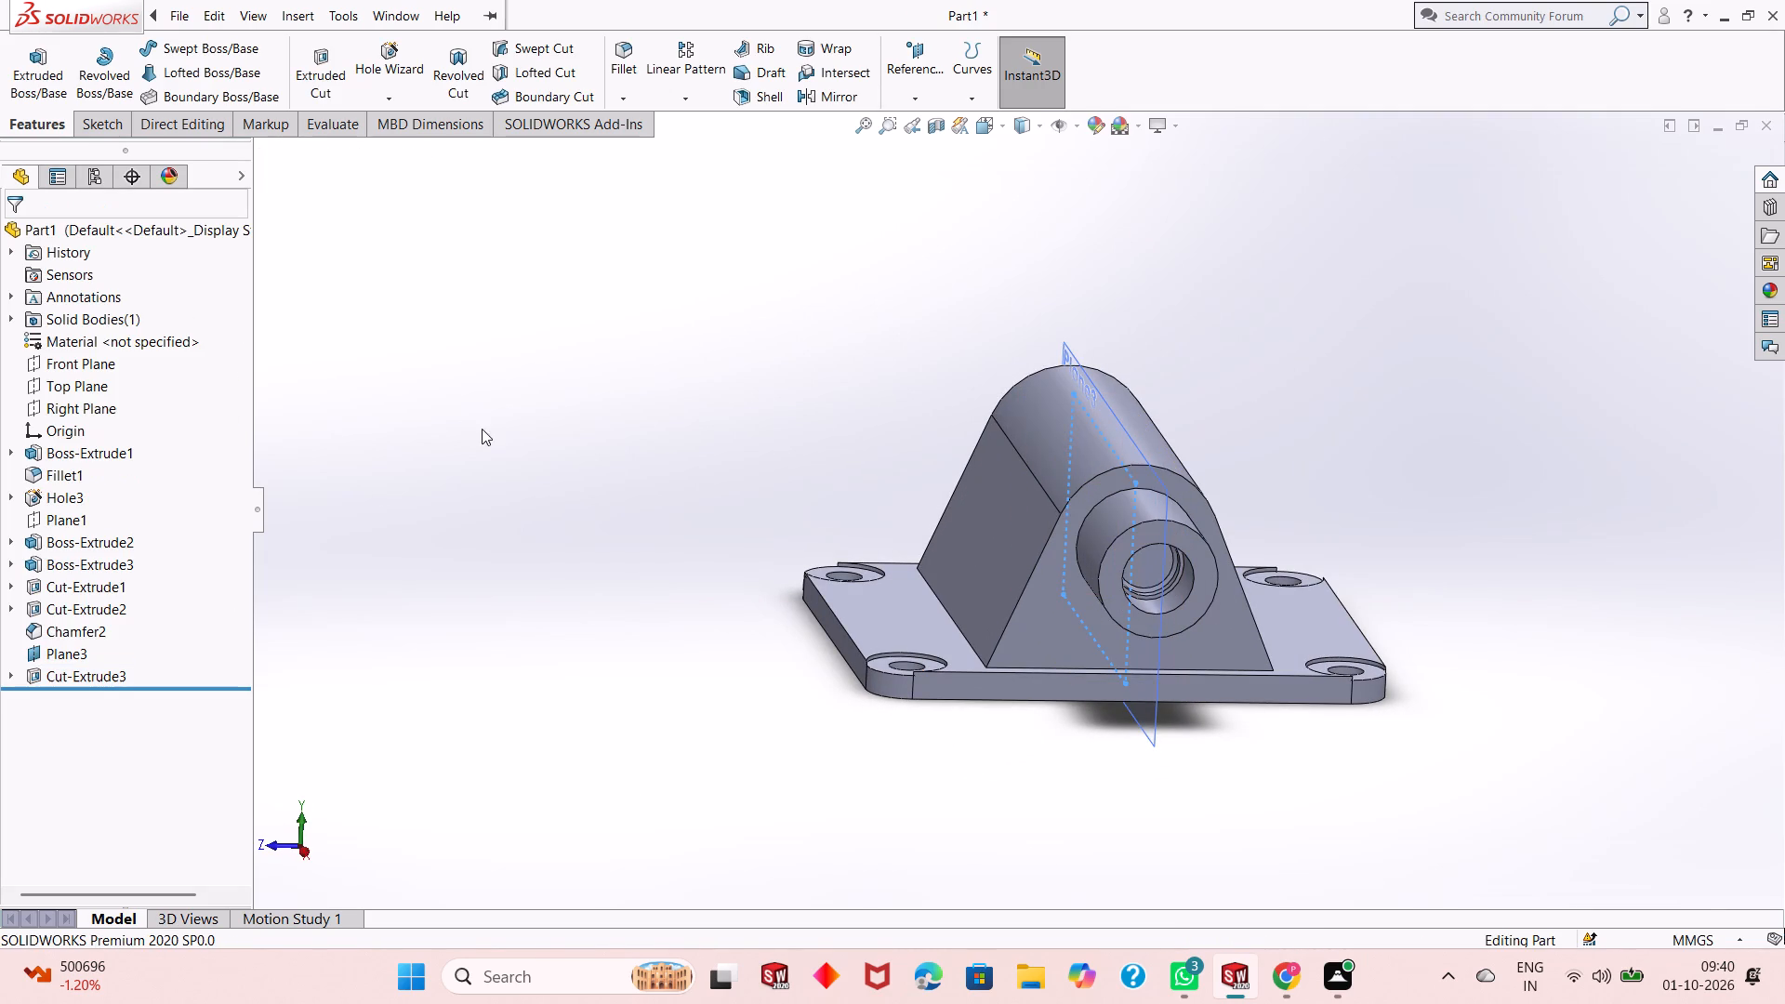
Section the part along the Front Plane and examine the rectangular internal cavity from several angles.
{"action": "left_click", "coordinate": [938, 132]}
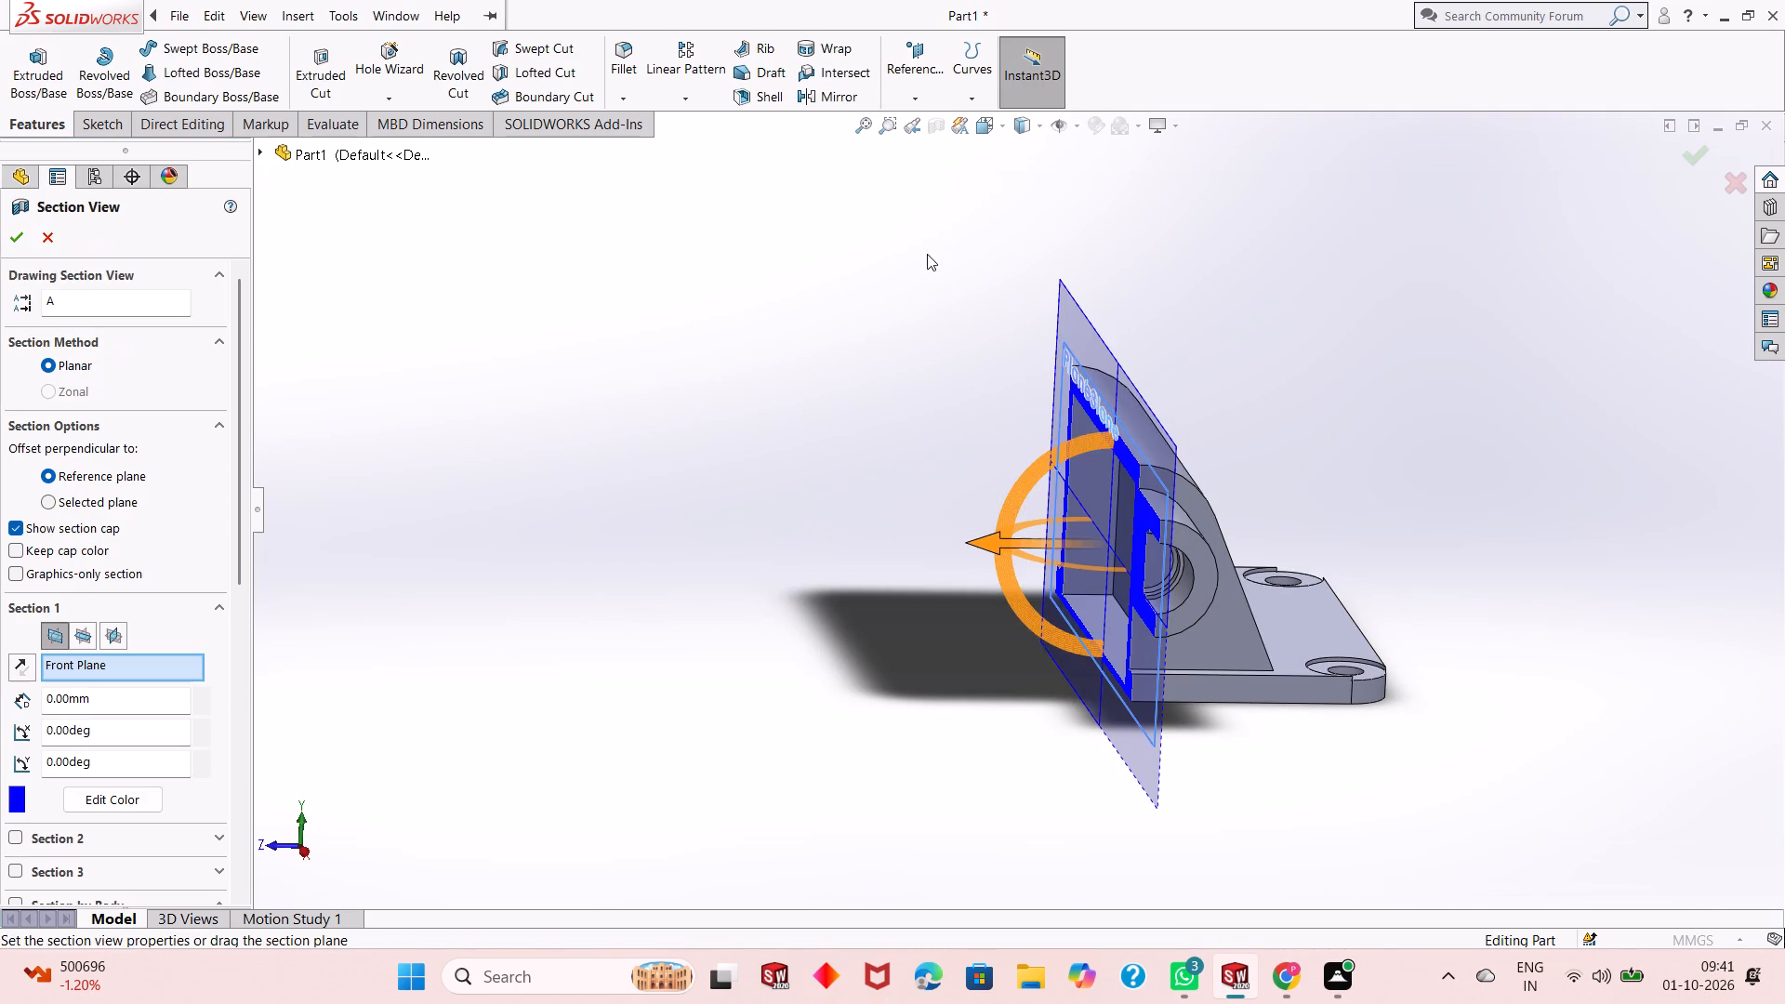
{"action": "middle_click_drag", "start_coordinate": [980, 673], "coordinate": [1143, 584]}
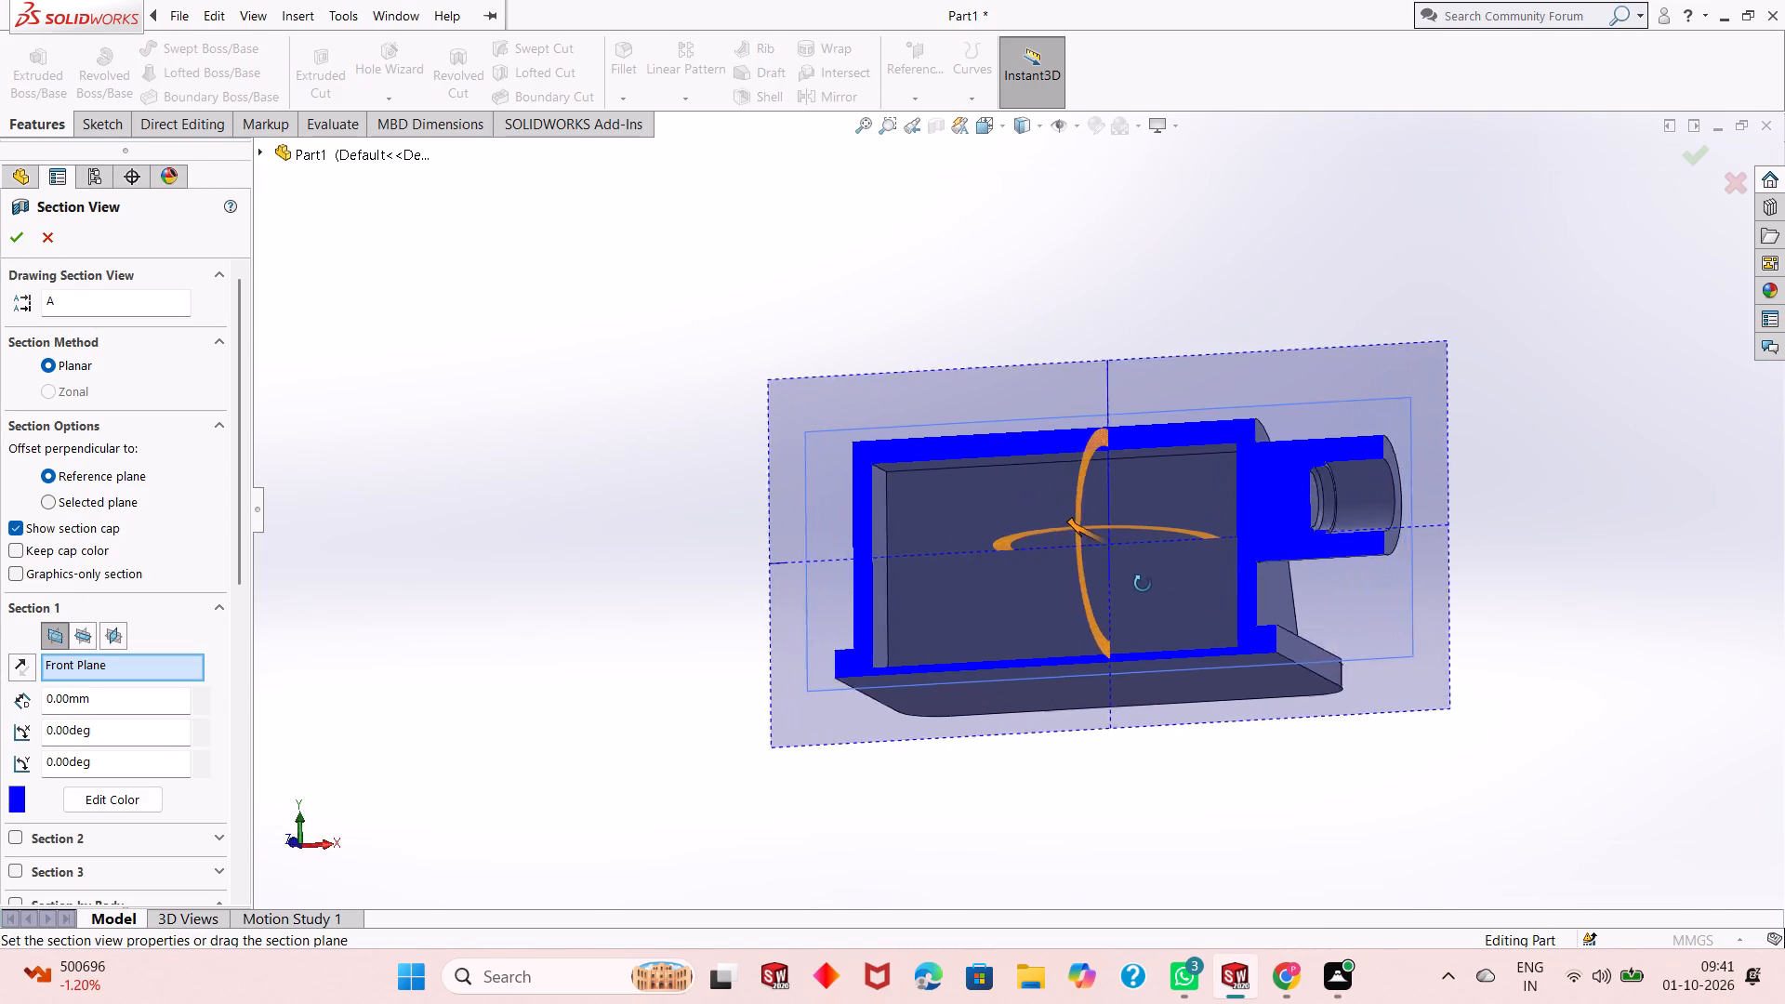
{"action": "middle_click_drag", "start_coordinate": [1143, 584], "coordinate": [1159, 582]}
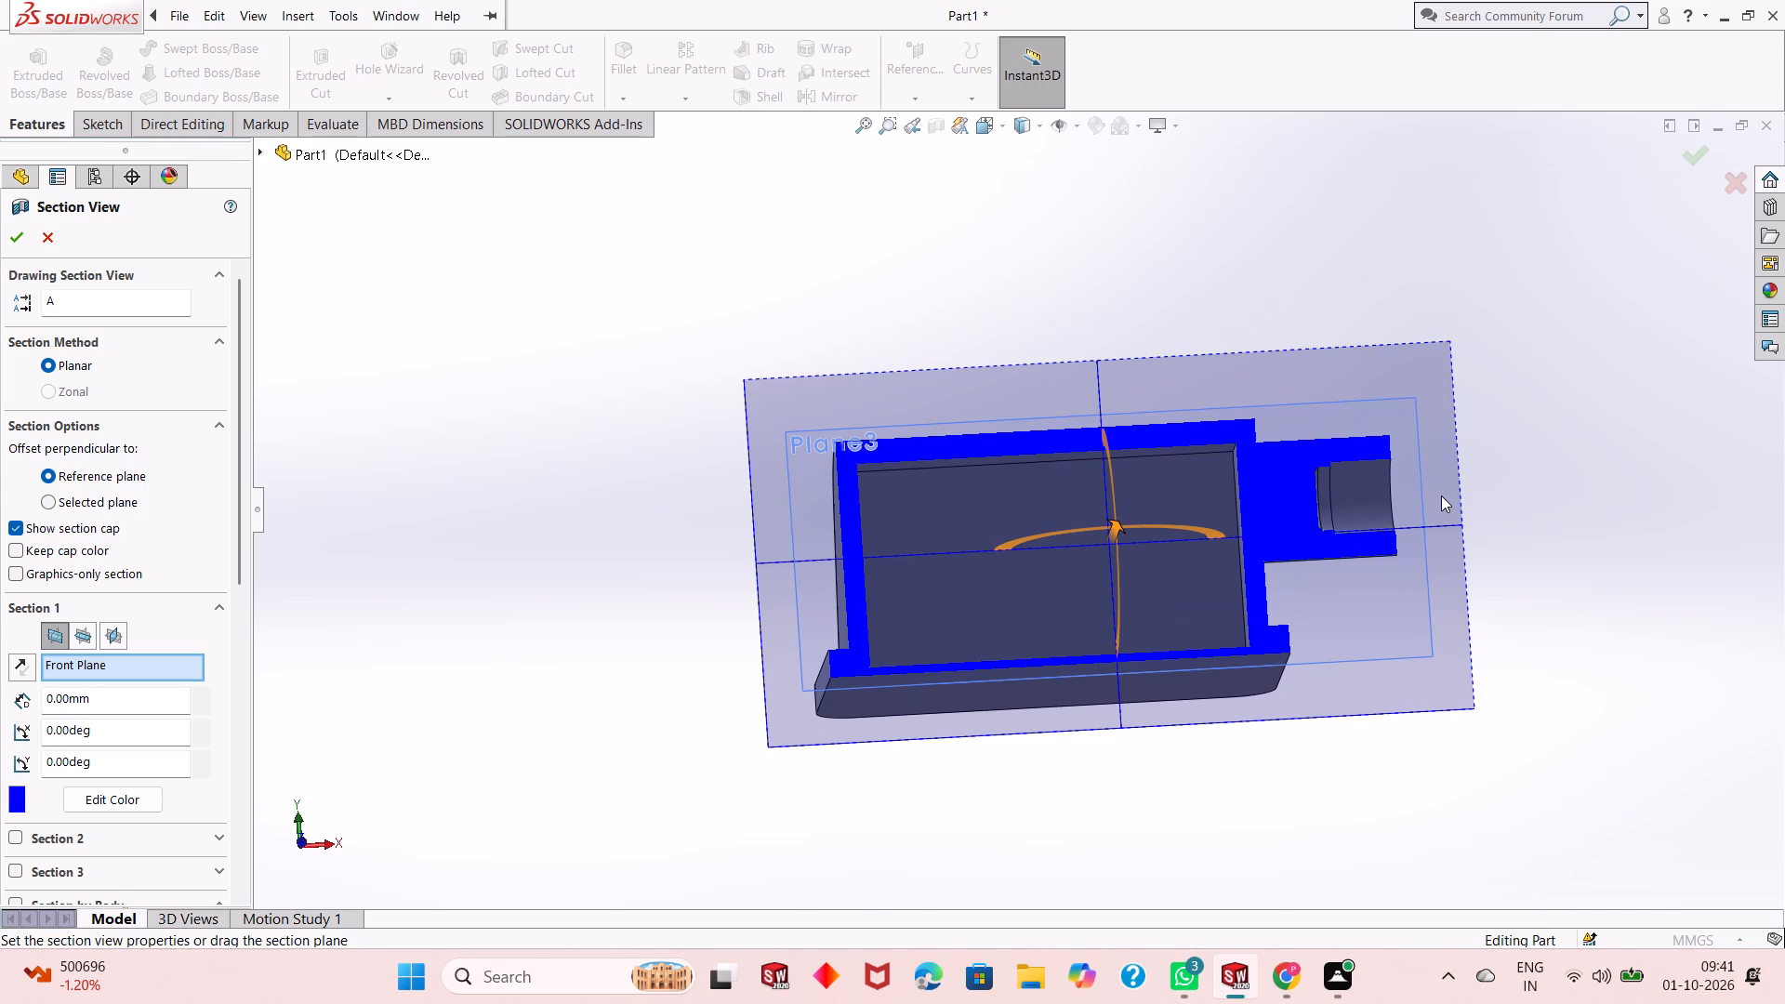
{"action": "middle_click_drag", "start_coordinate": [1460, 489], "coordinate": [1442, 551]}
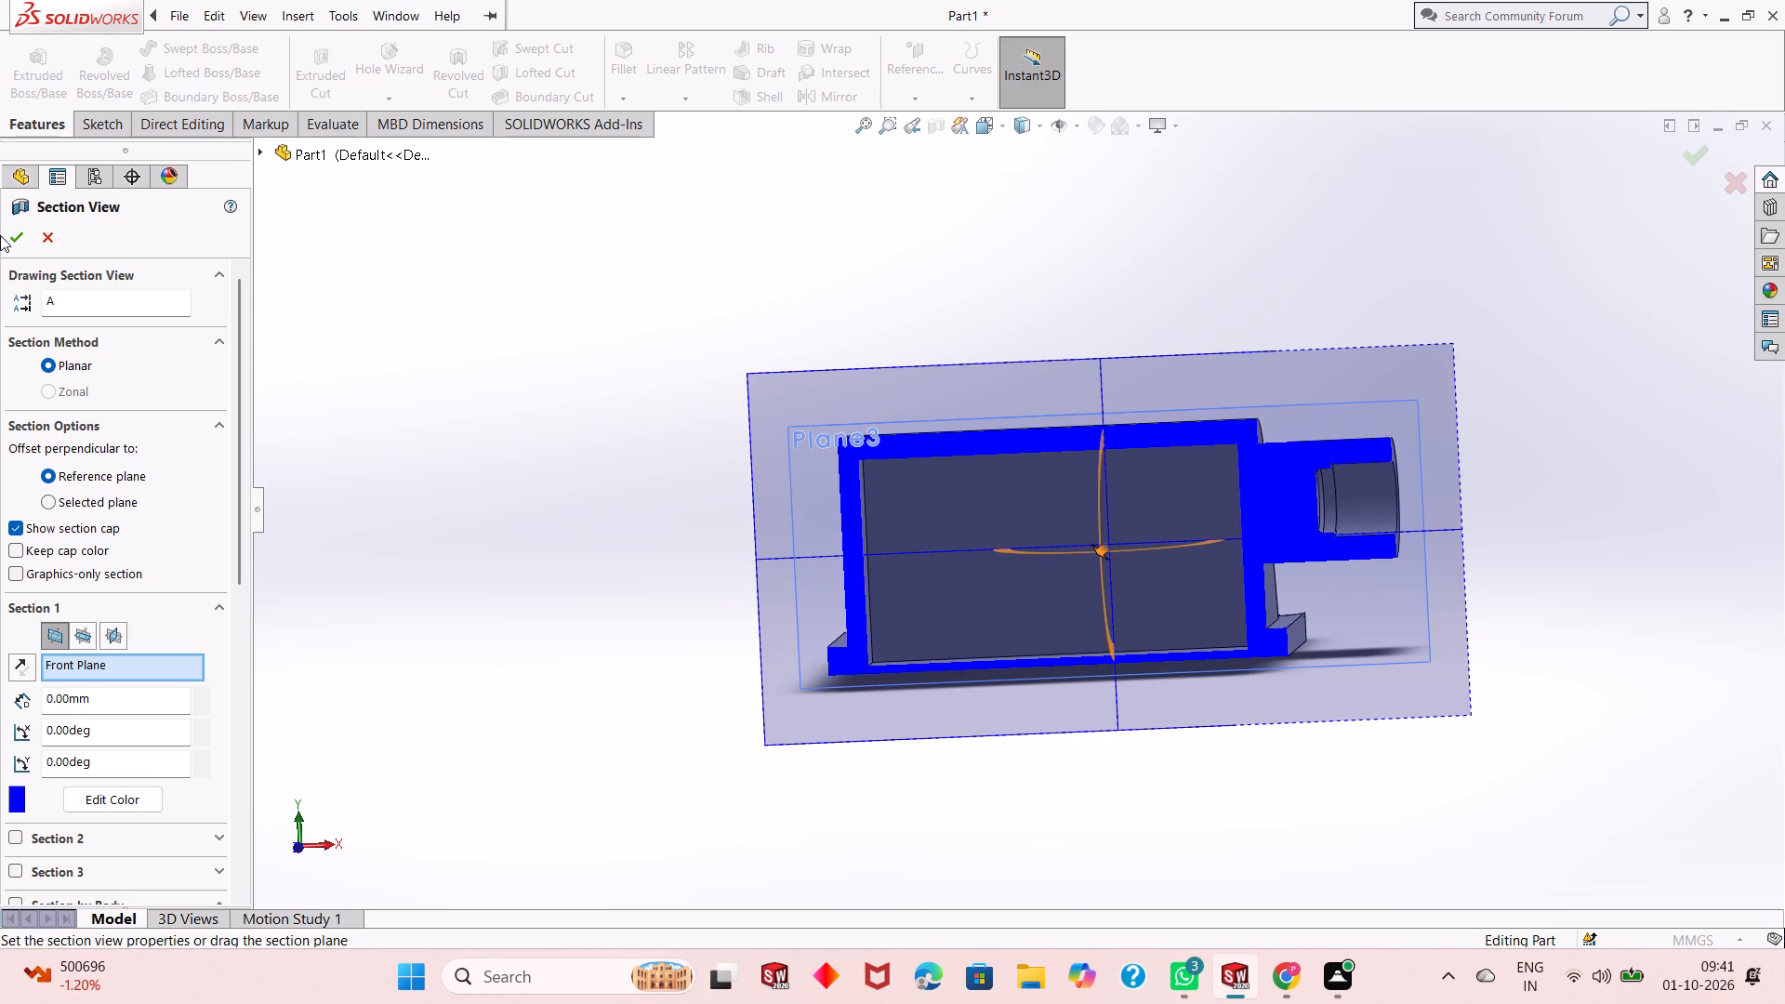
{"action": "left_click", "coordinate": [11, 233]}
{"action": "middle_click_drag", "start_coordinate": [986, 539], "coordinate": [1023, 541]}
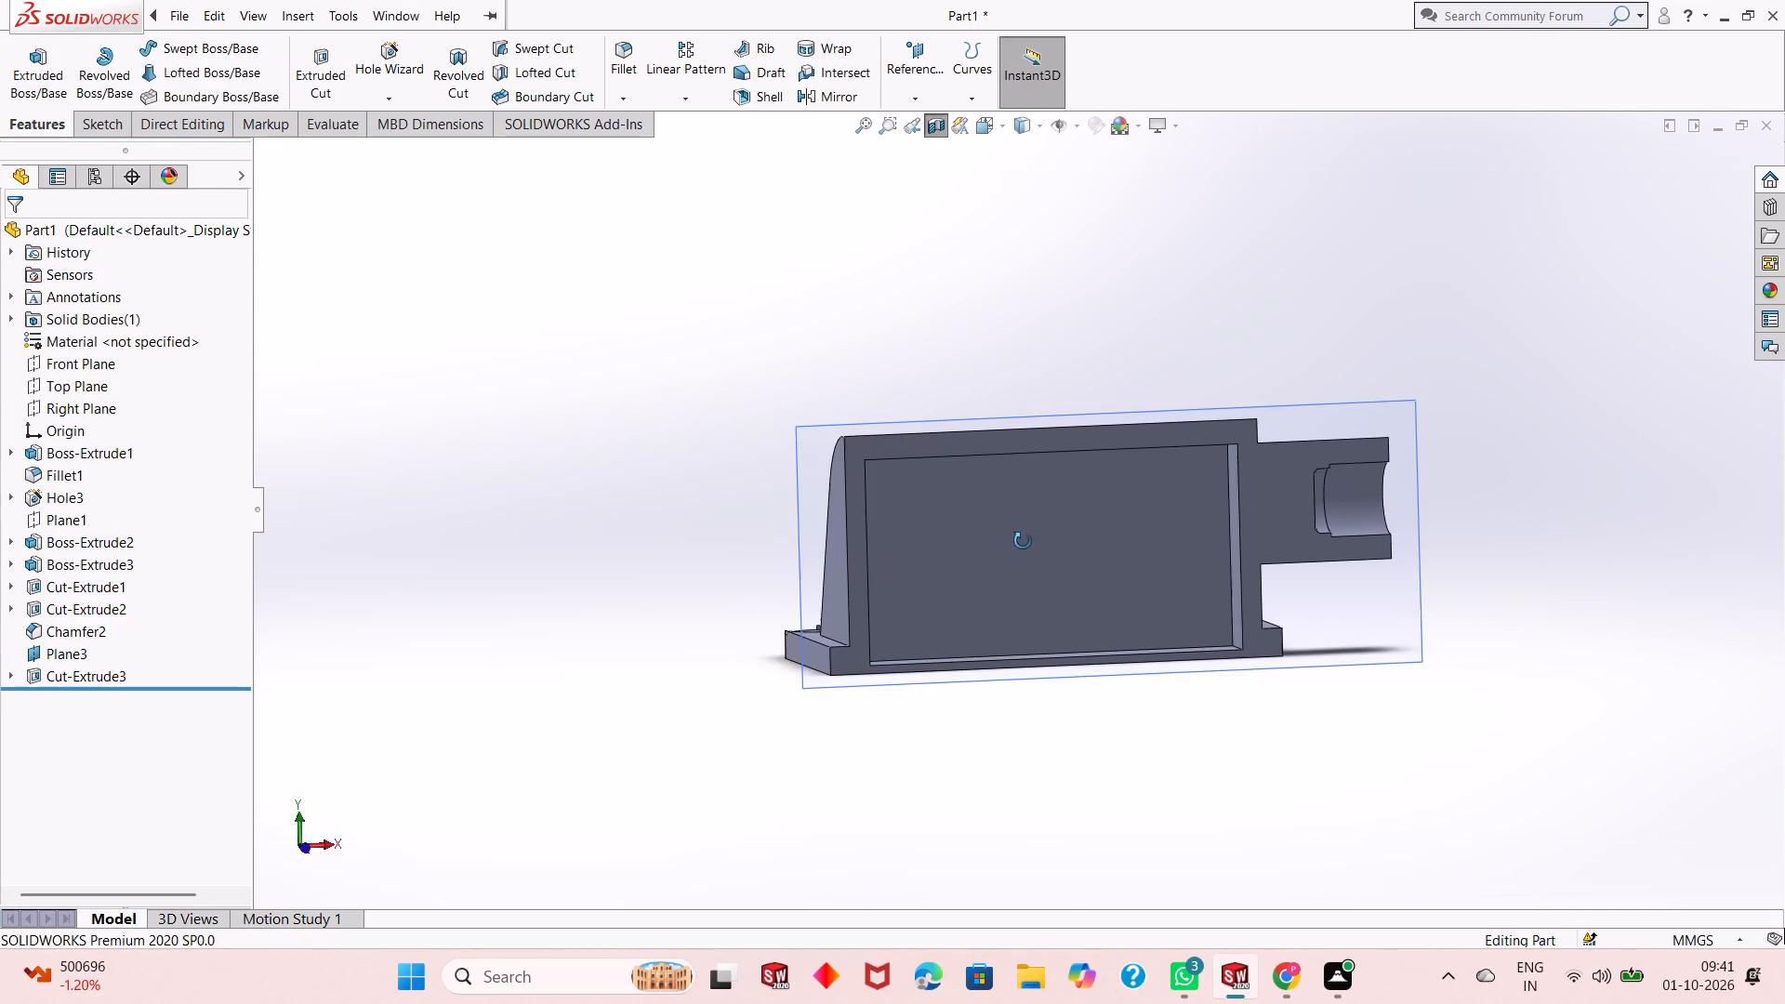
{"action": "middle_click_drag", "start_coordinate": [1023, 541], "coordinate": [1009, 551]}
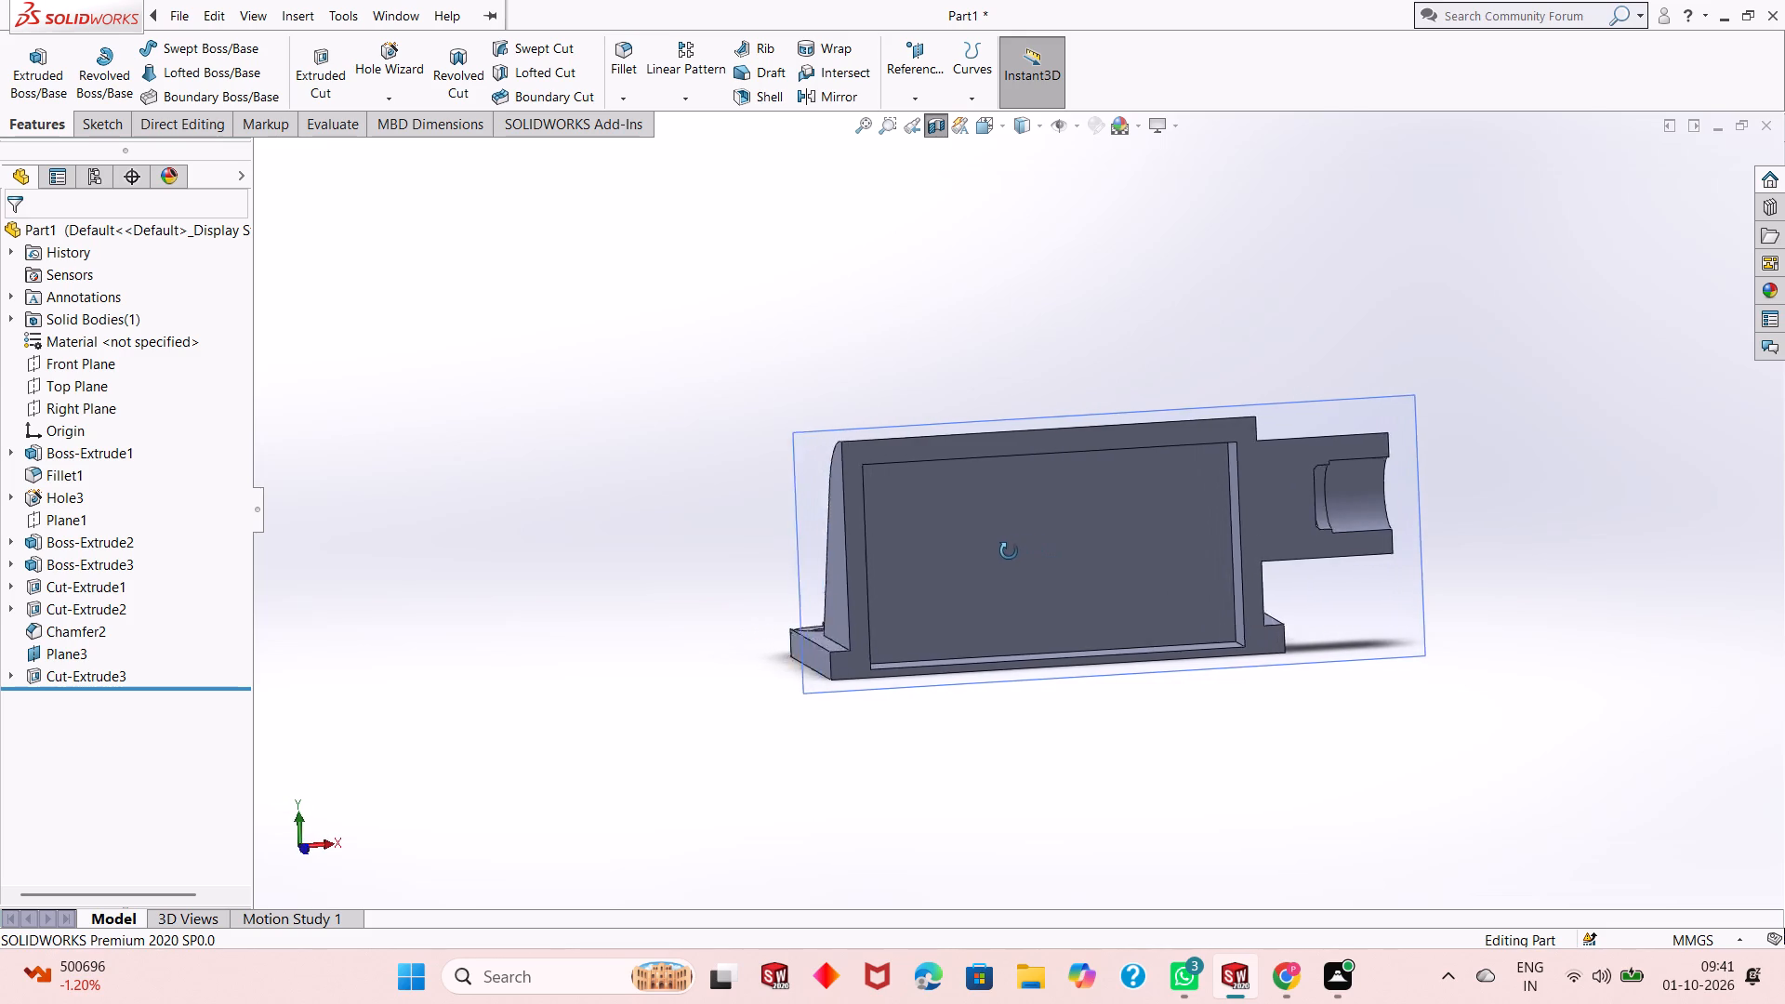
{"action": "middle_click_drag", "start_coordinate": [1009, 551], "coordinate": [860, 615]}
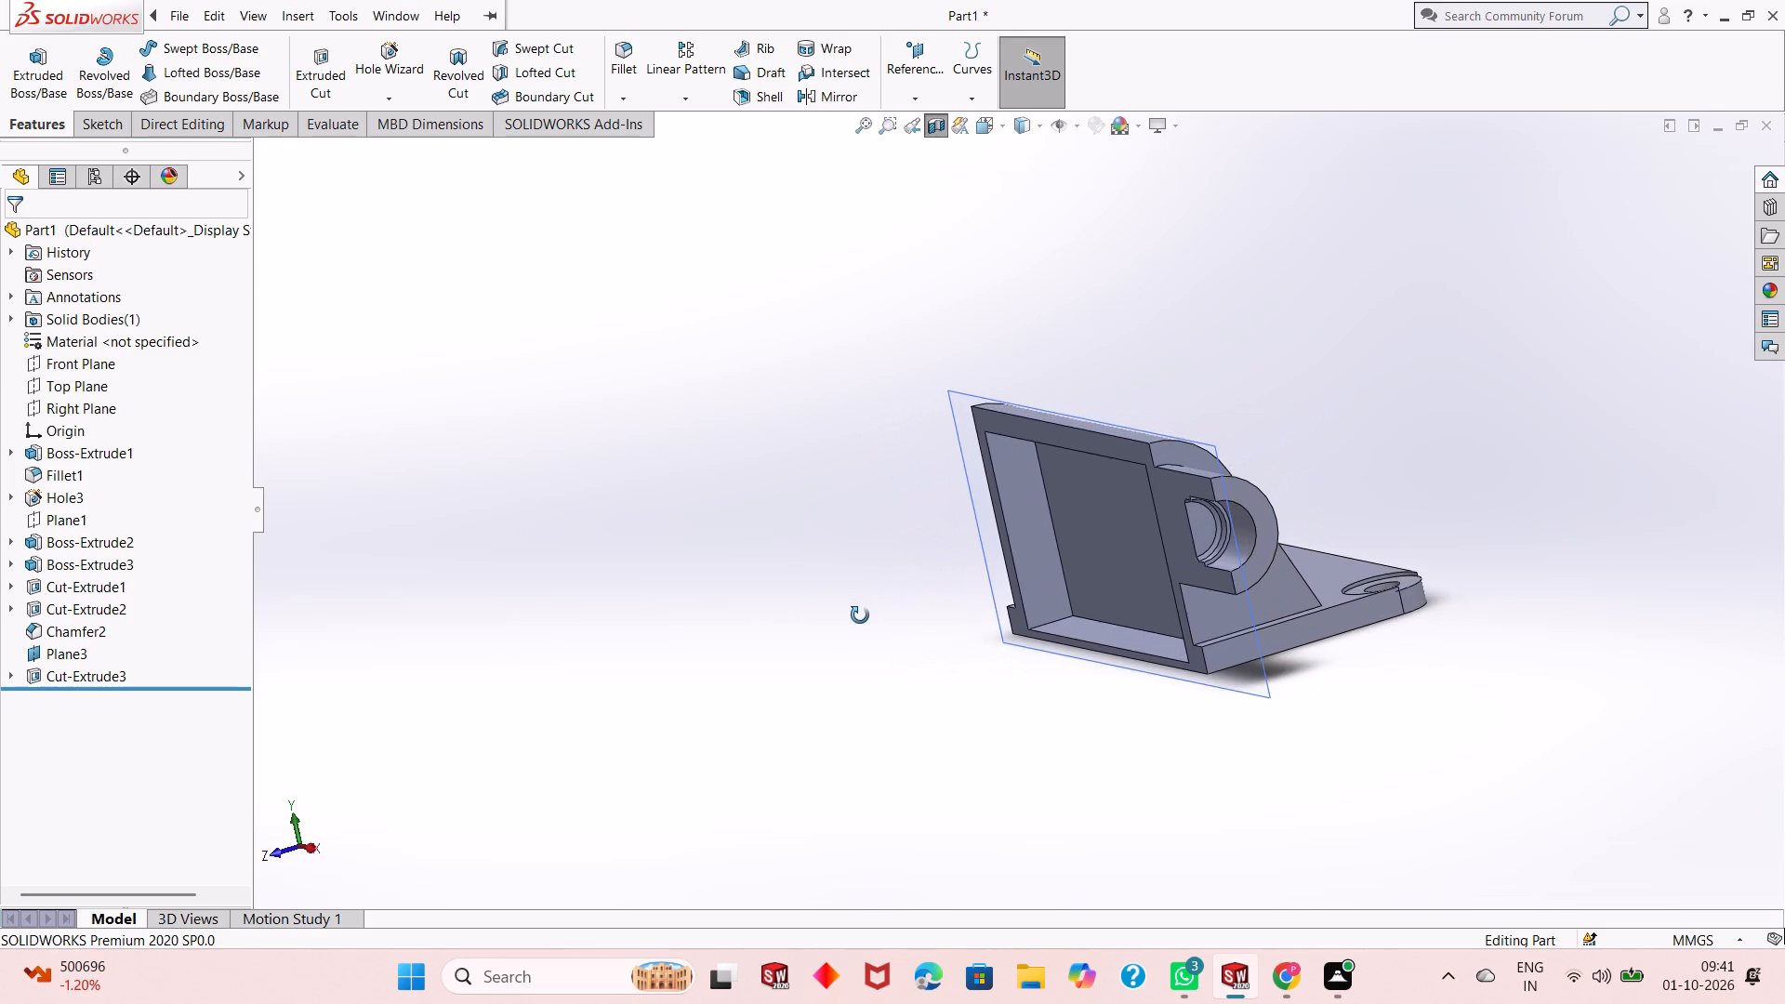
{"action": "middle_click_drag", "start_coordinate": [860, 615], "coordinate": [1057, 550]}
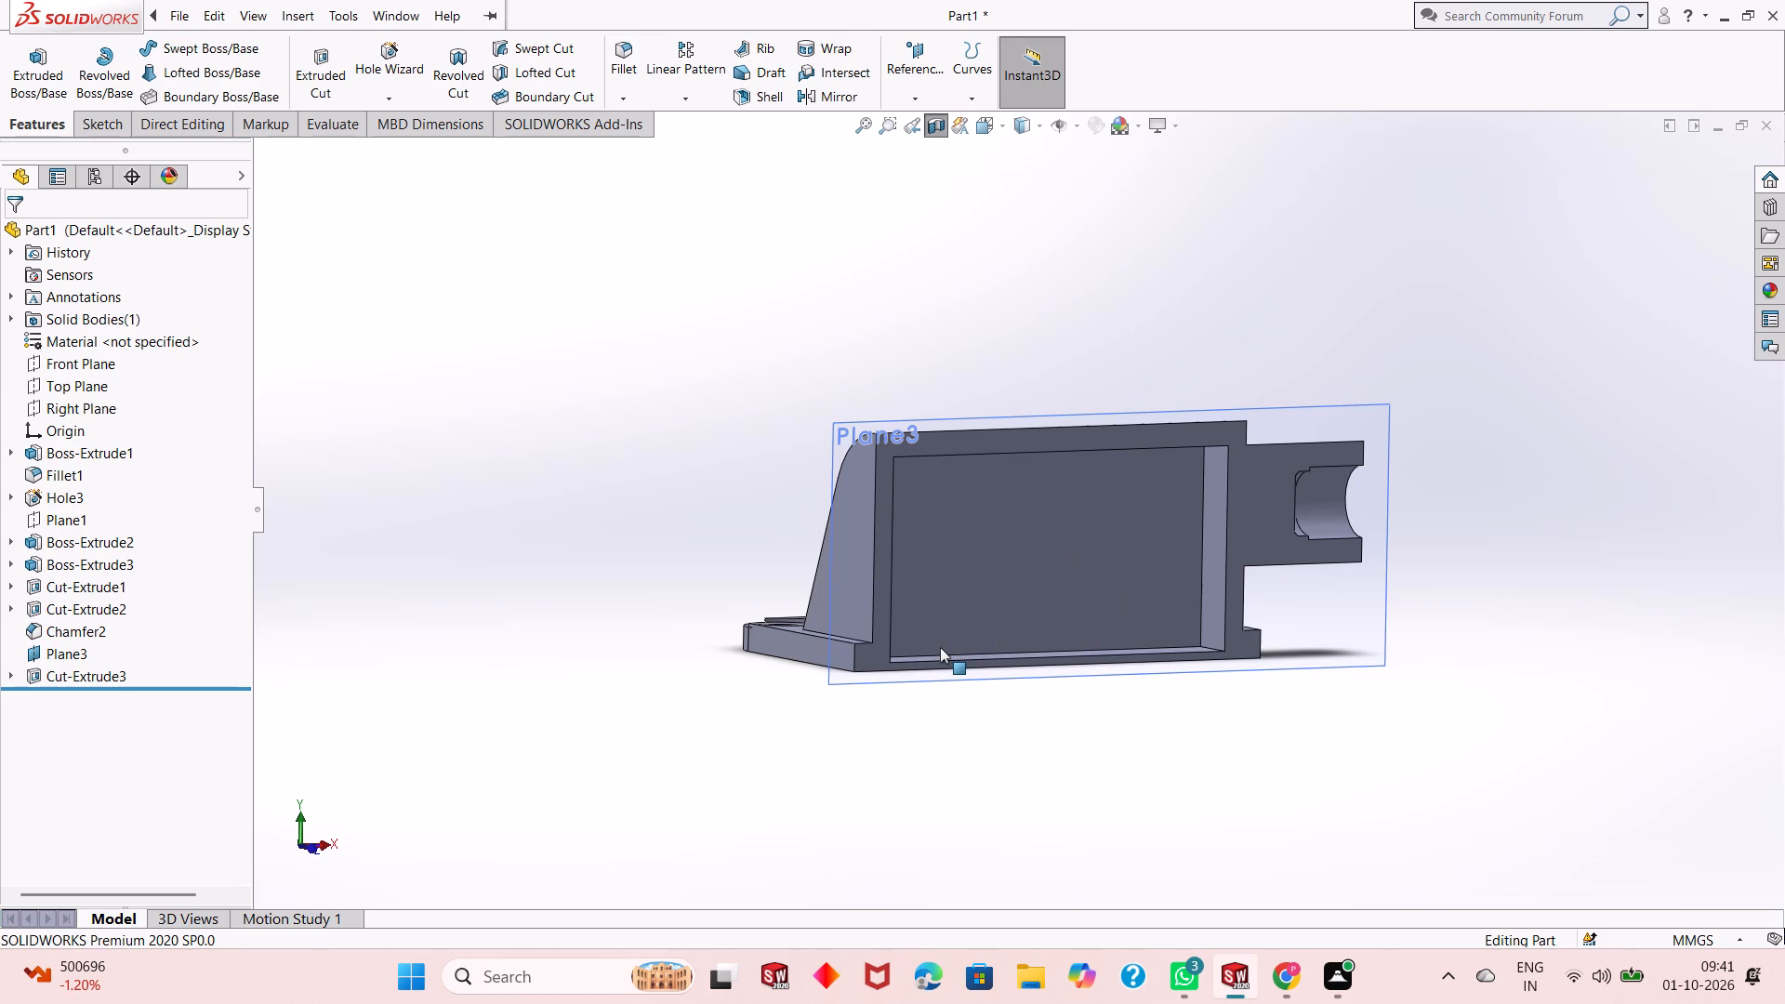
{"action": "middle_click_drag", "start_coordinate": [940, 651], "coordinate": [948, 647]}
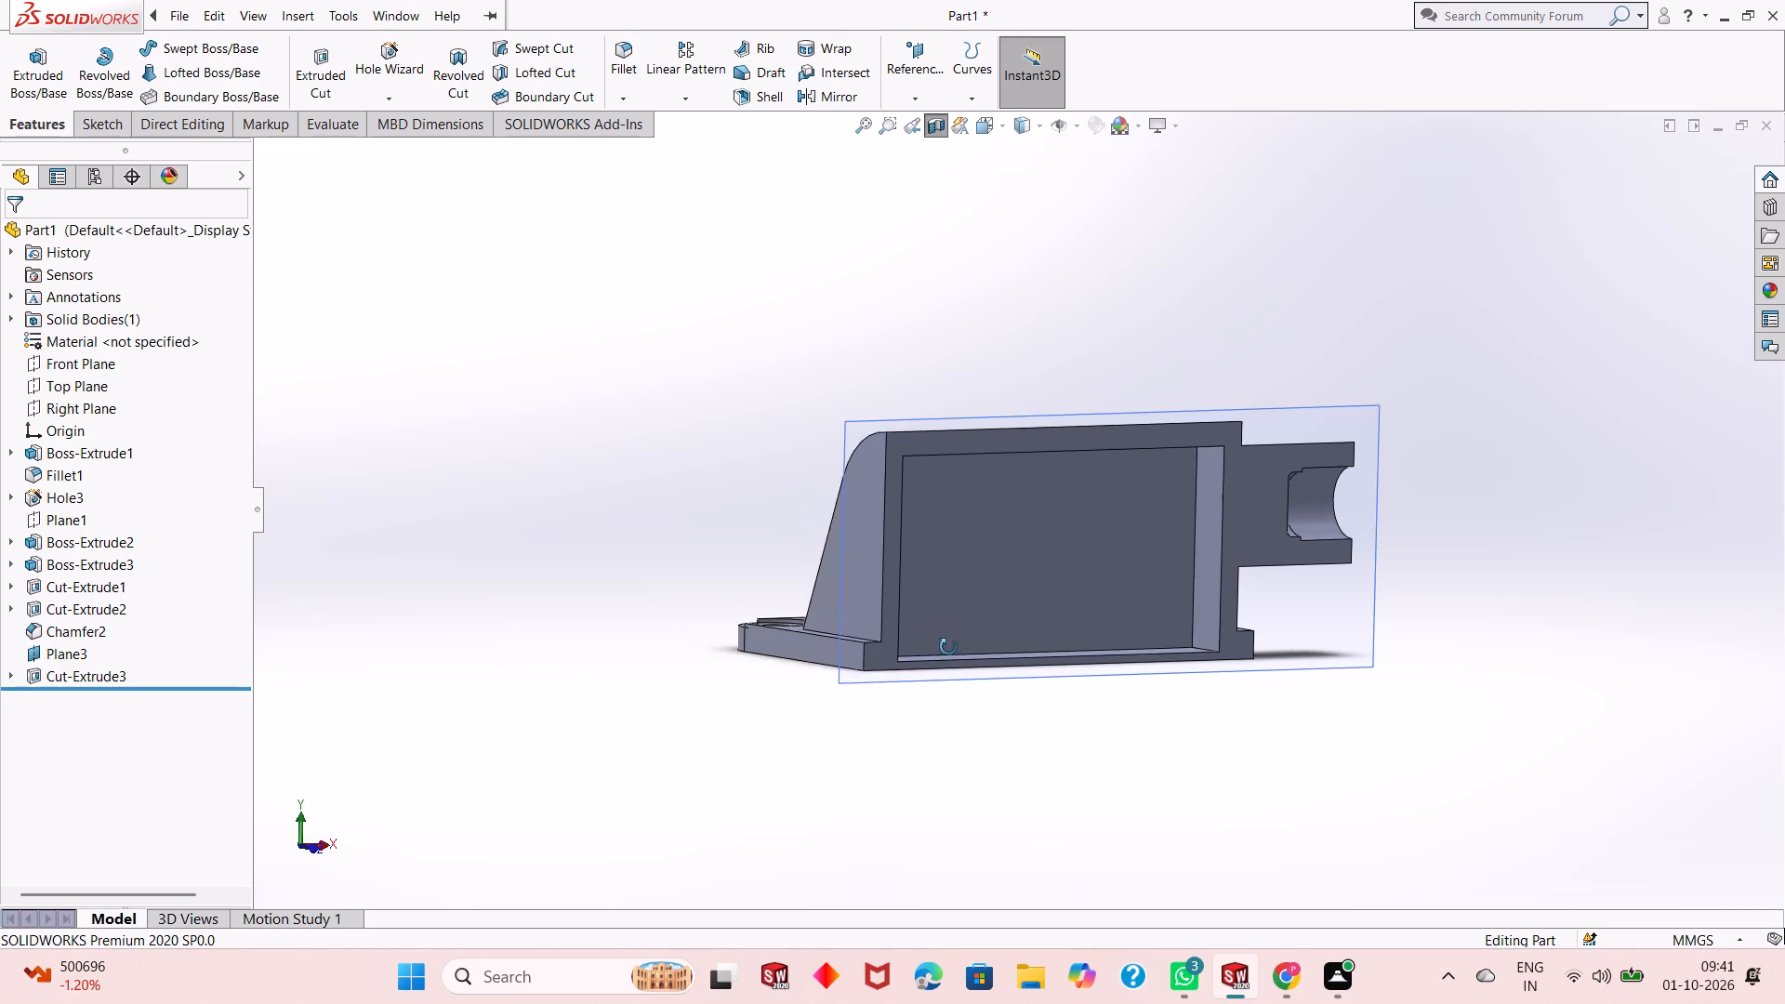
{"action": "middle_click_drag", "start_coordinate": [948, 647], "coordinate": [994, 605]}
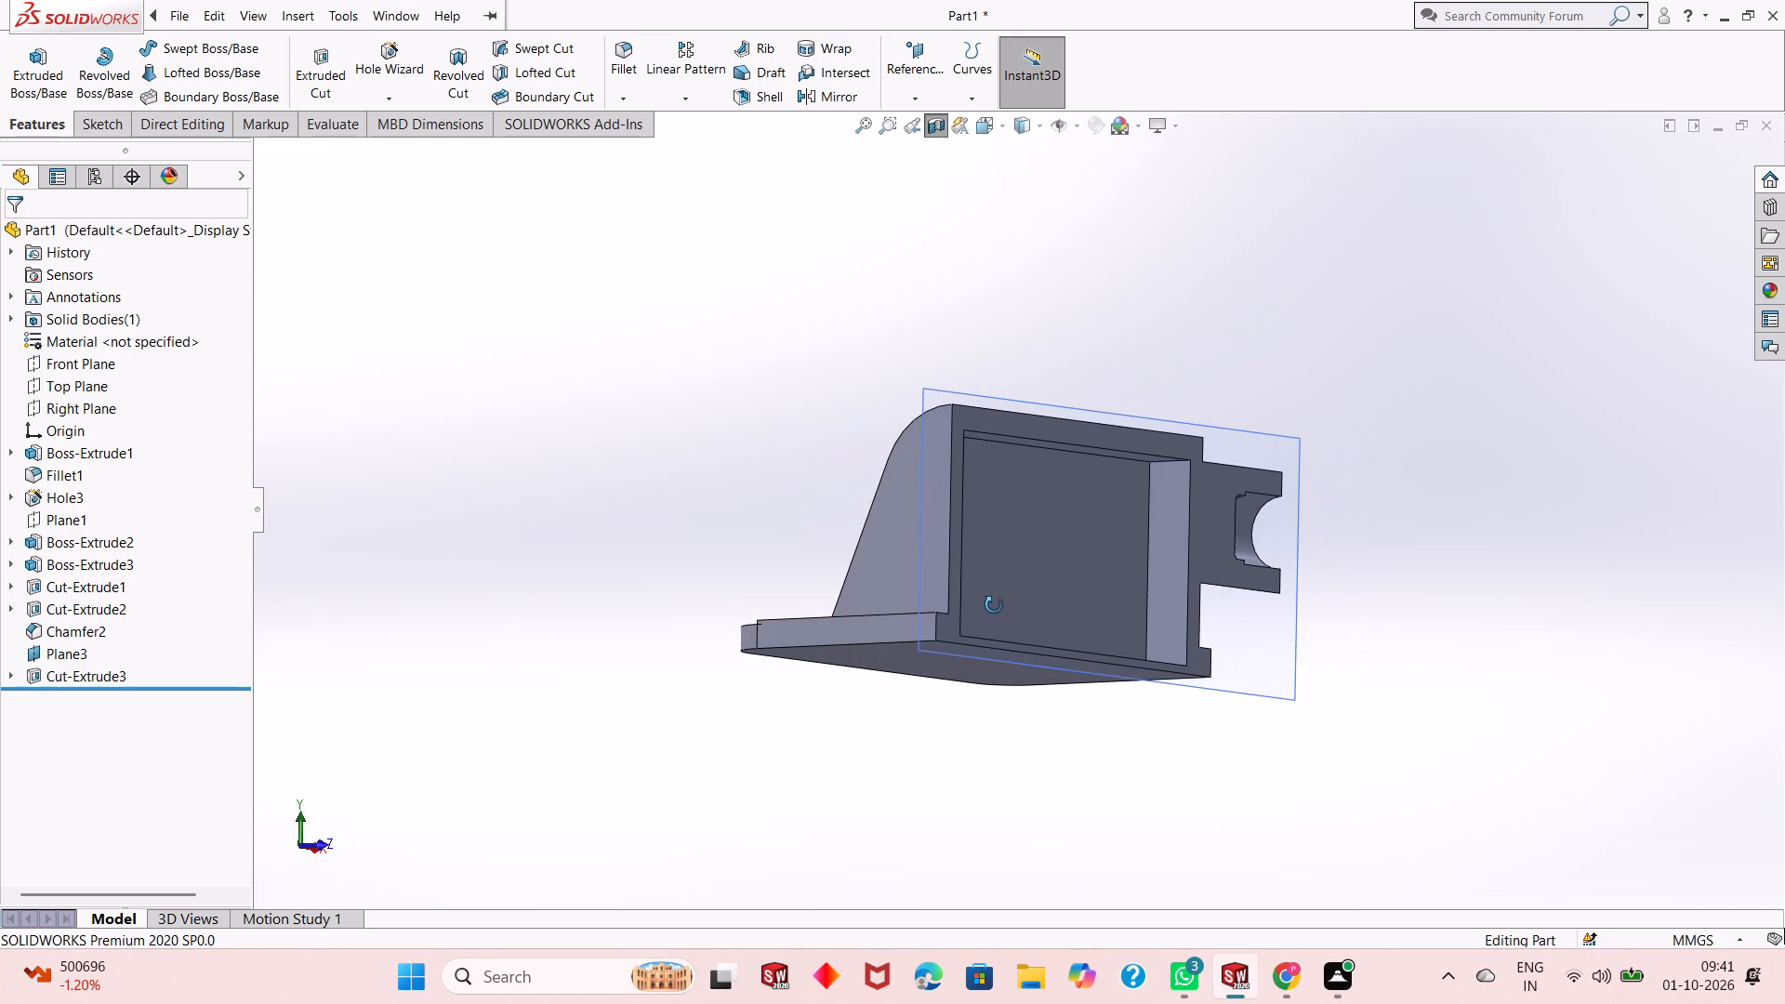
{"action": "middle_click_drag", "start_coordinate": [994, 605], "coordinate": [938, 628]}
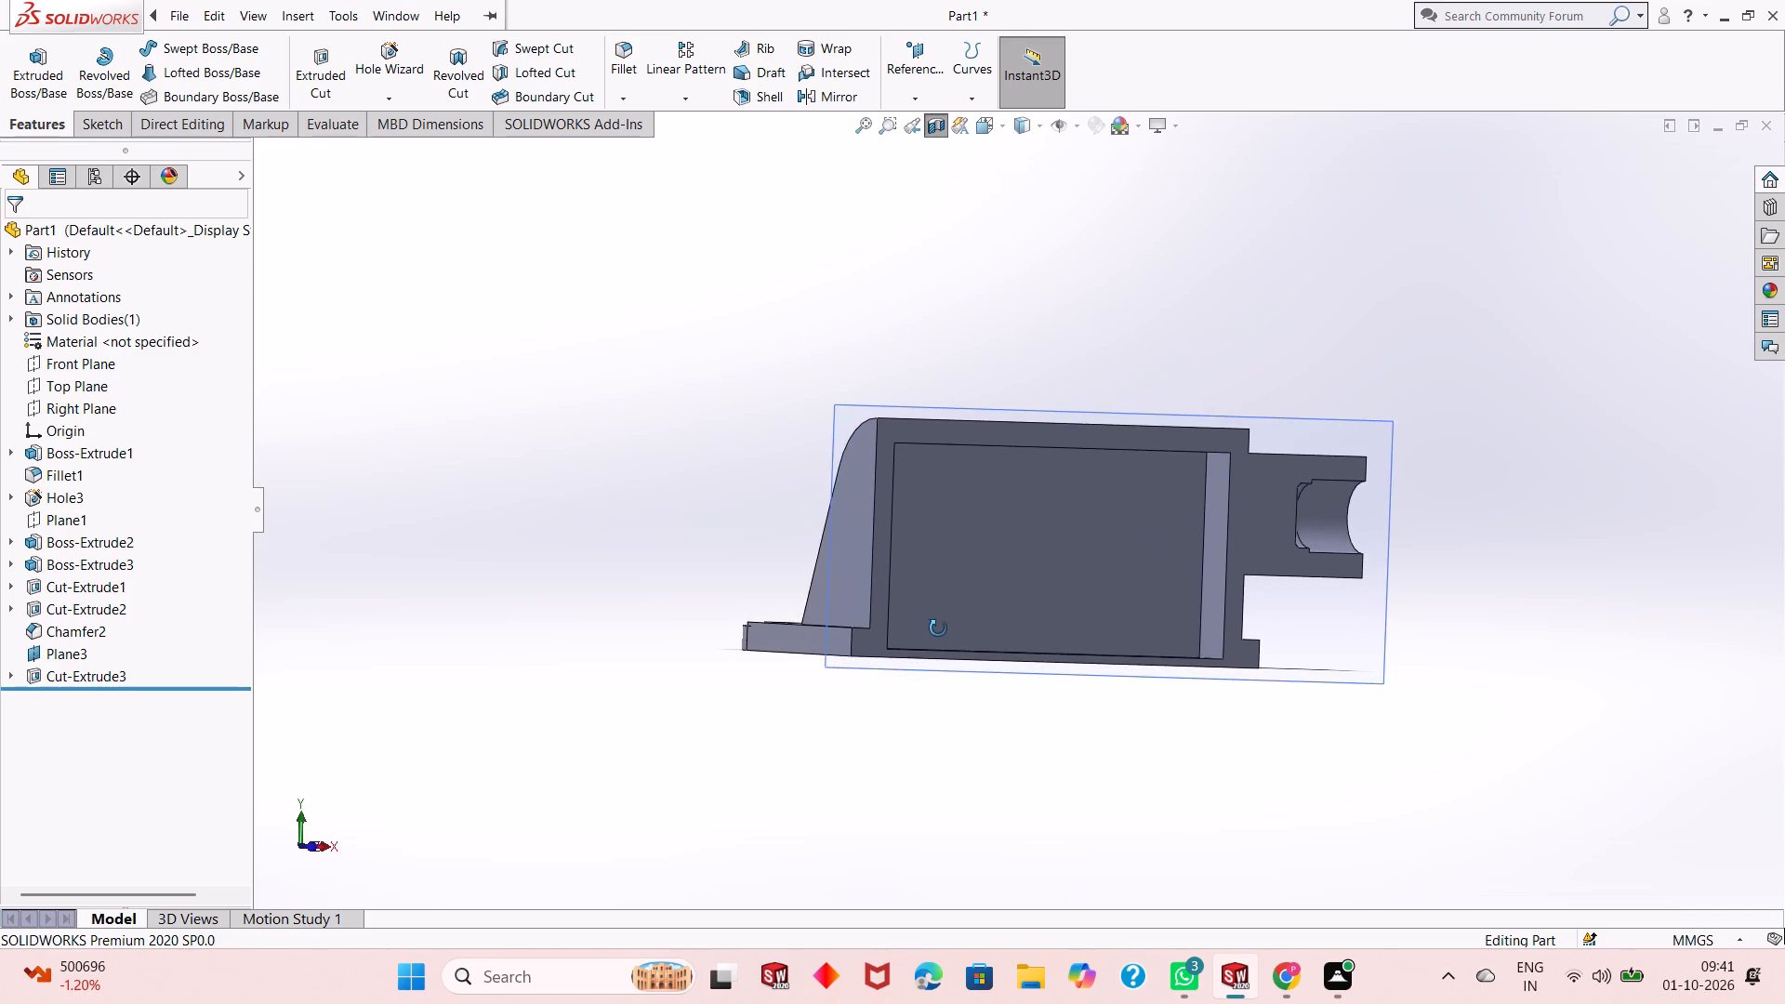
Examine the sectioned bracket's rectangular cavity and boss bore from several angles and square-on to Plane3.
{"action": "middle_click_drag", "start_coordinate": [938, 628], "coordinate": [893, 644]}
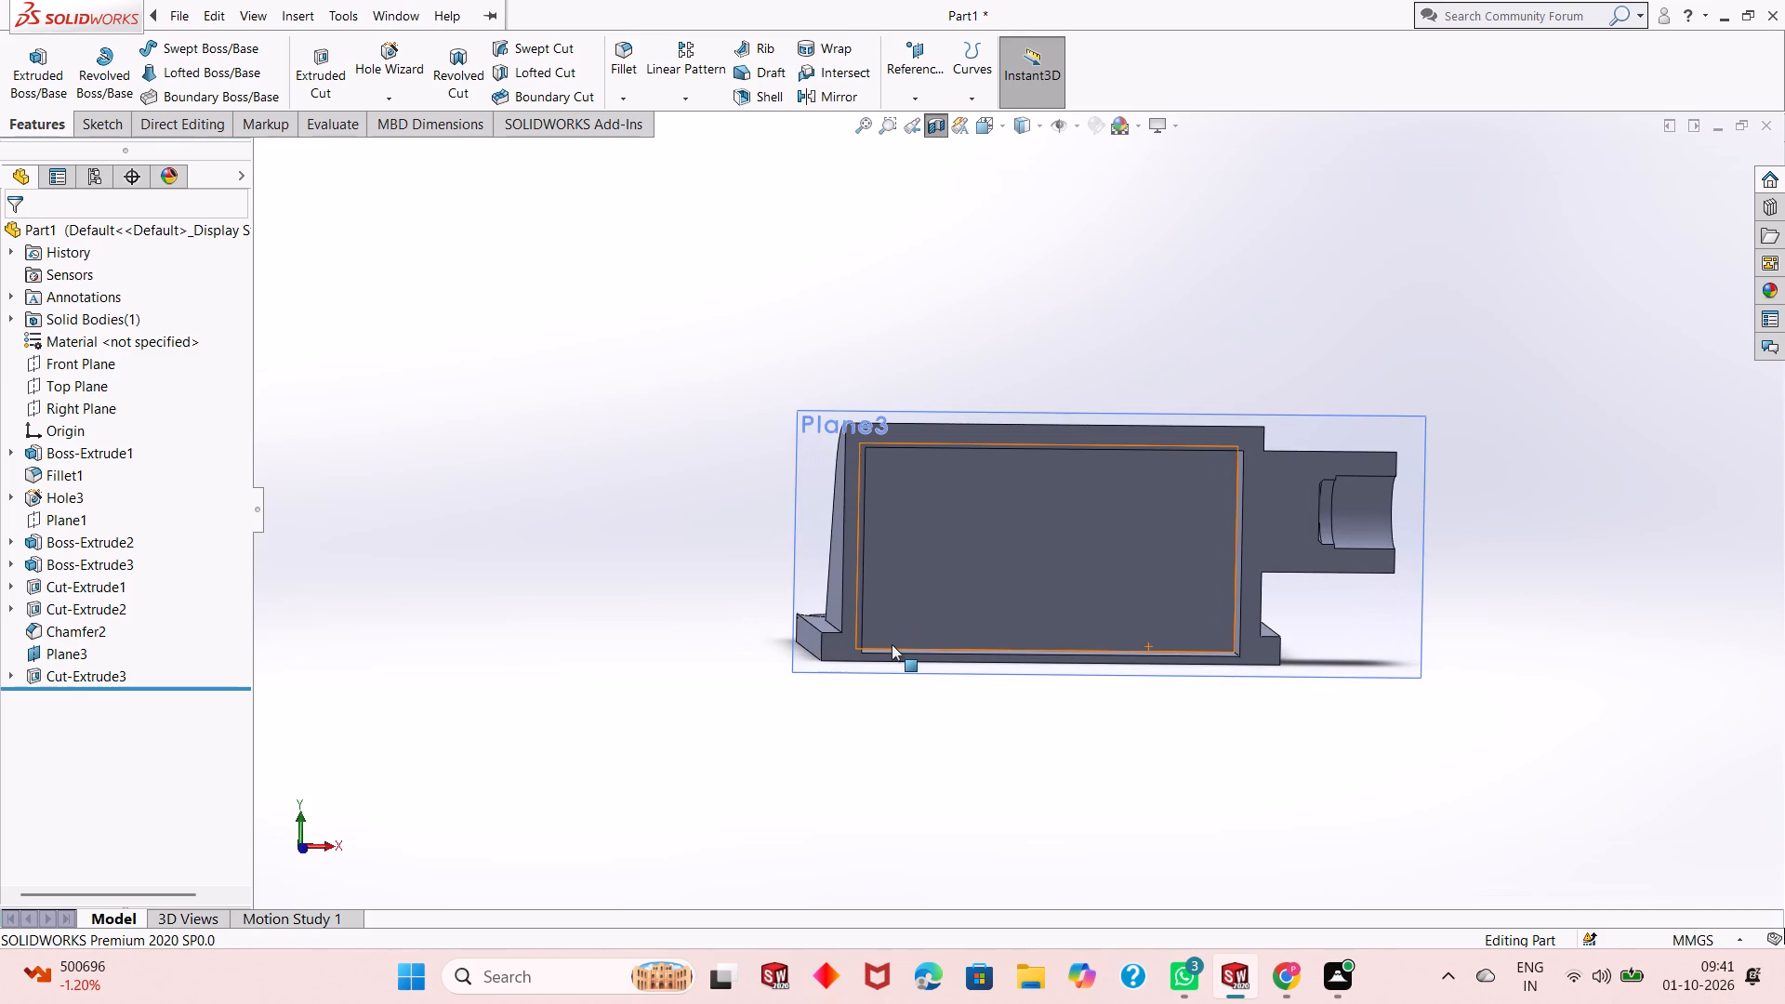
{"action": "middle_click_drag", "start_coordinate": [892, 644], "coordinate": [847, 686]}
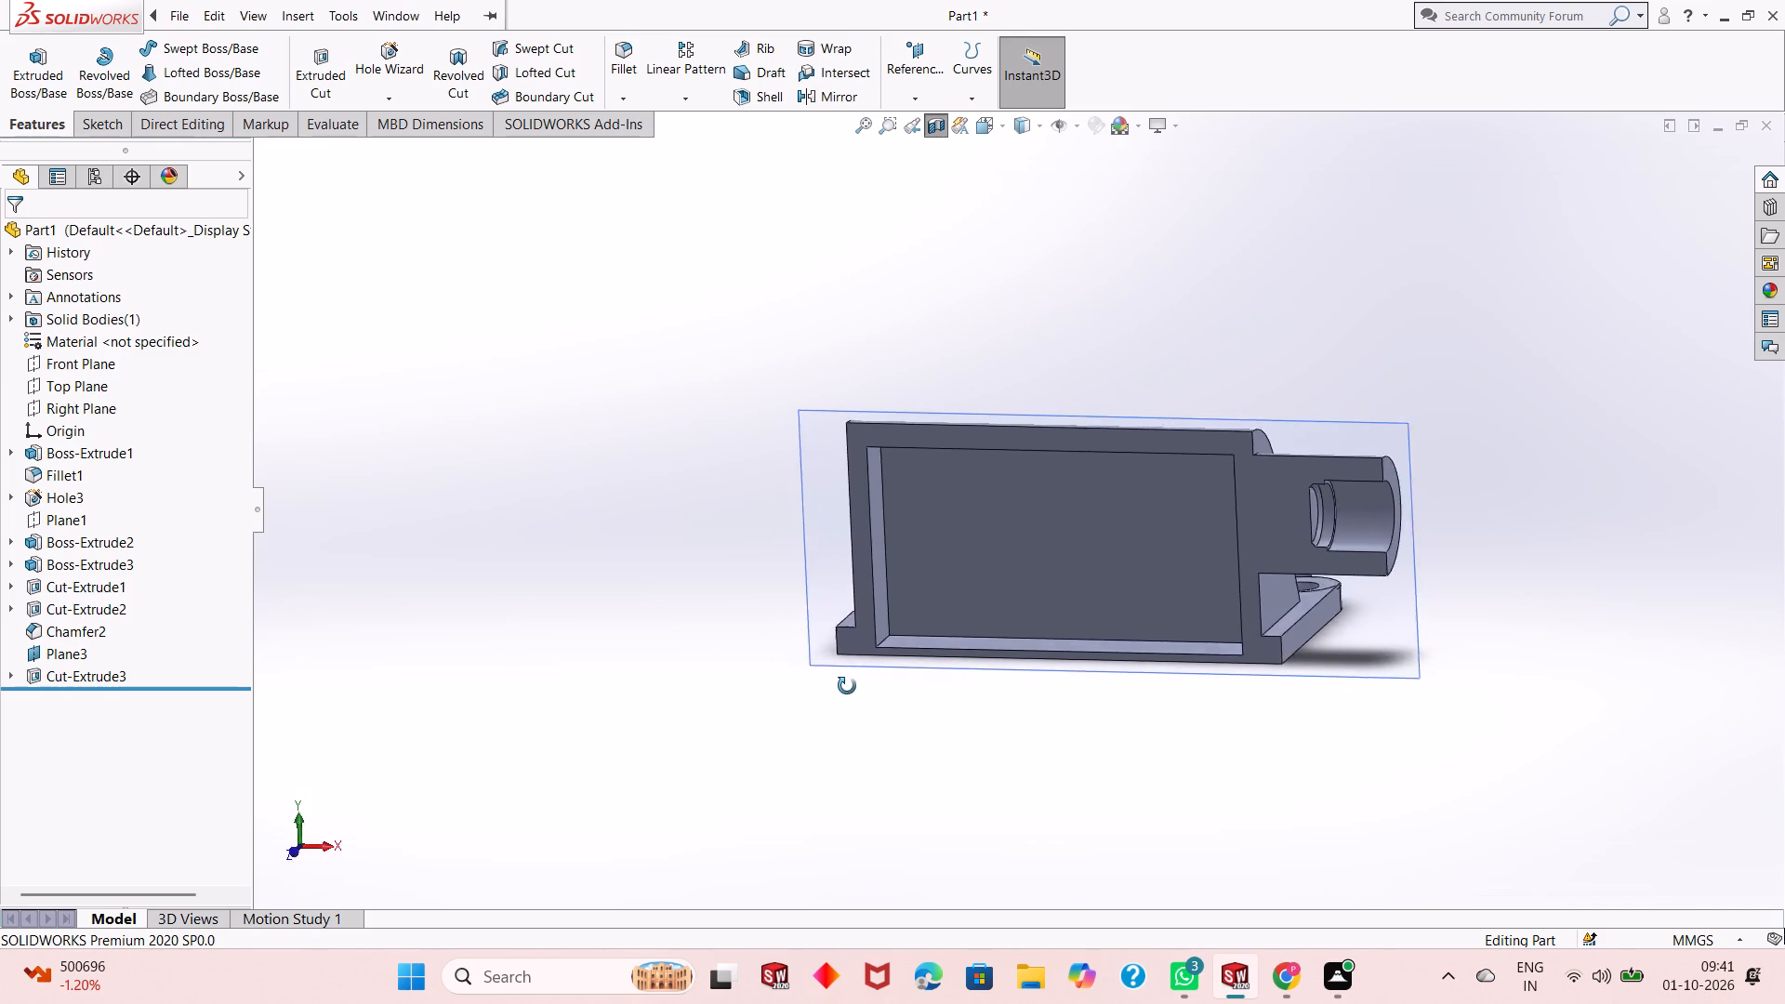
{"action": "middle_click_drag", "start_coordinate": [847, 686], "coordinate": [1041, 642]}
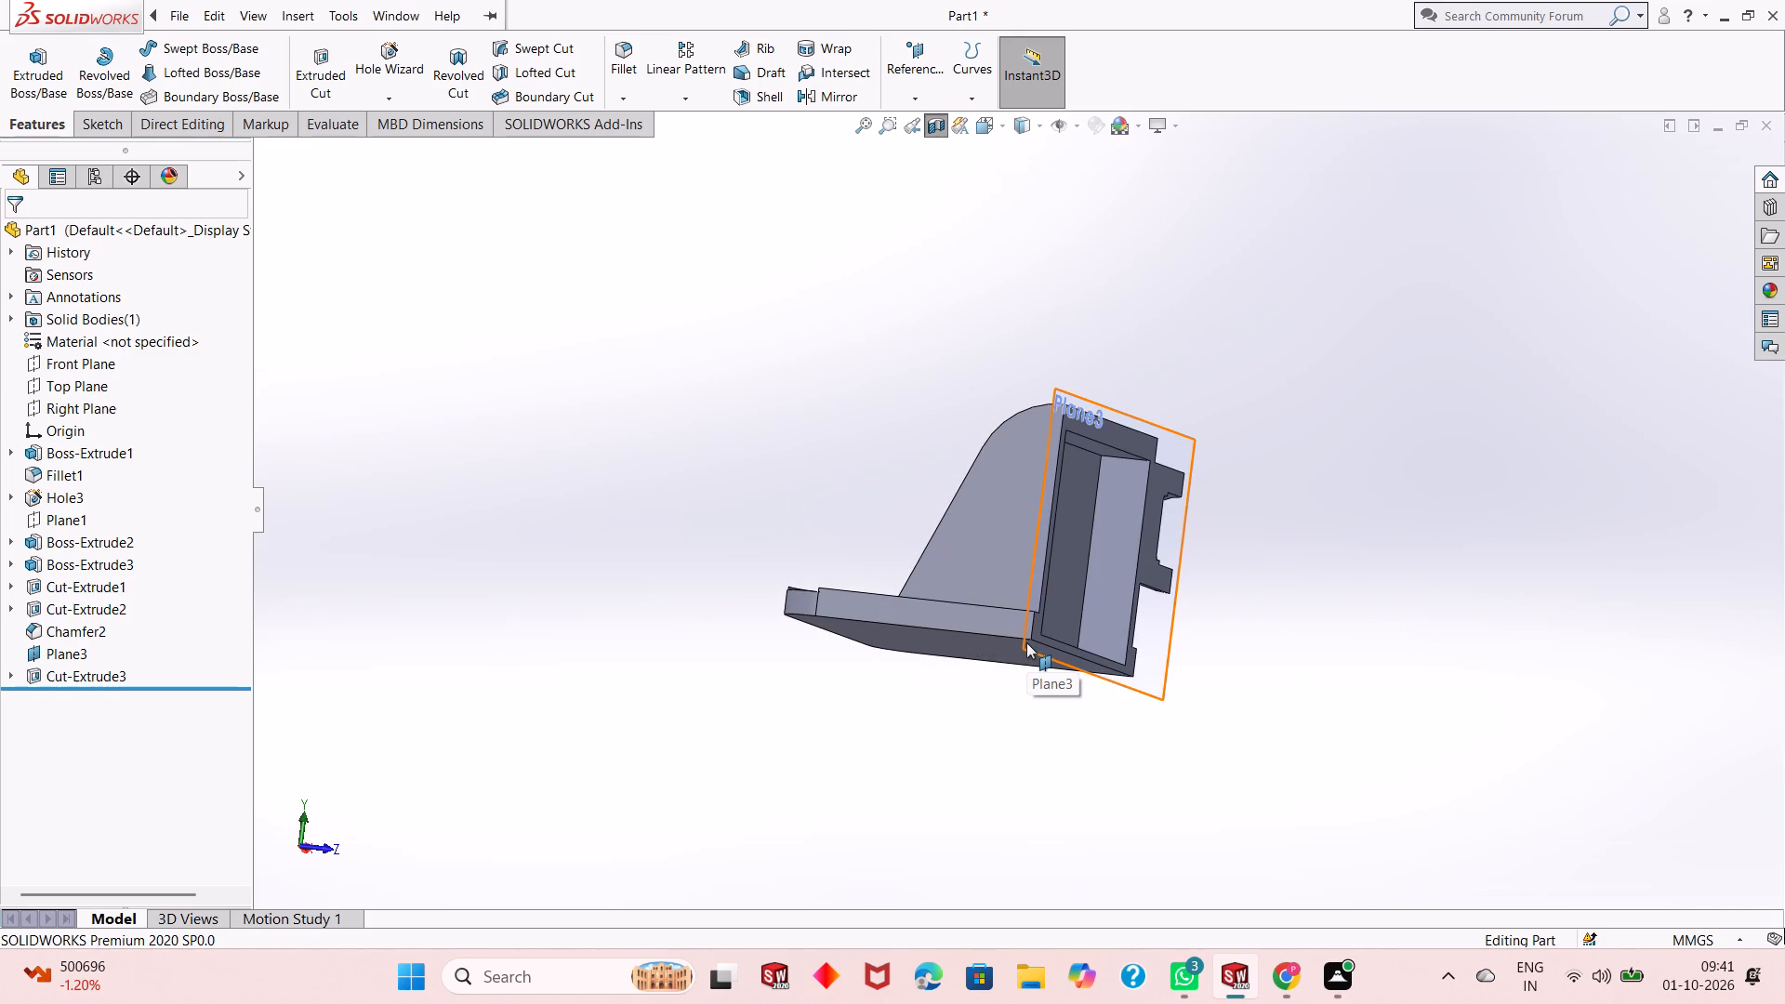
{"action": "middle_click_drag", "start_coordinate": [1321, 579], "coordinate": [1290, 589]}
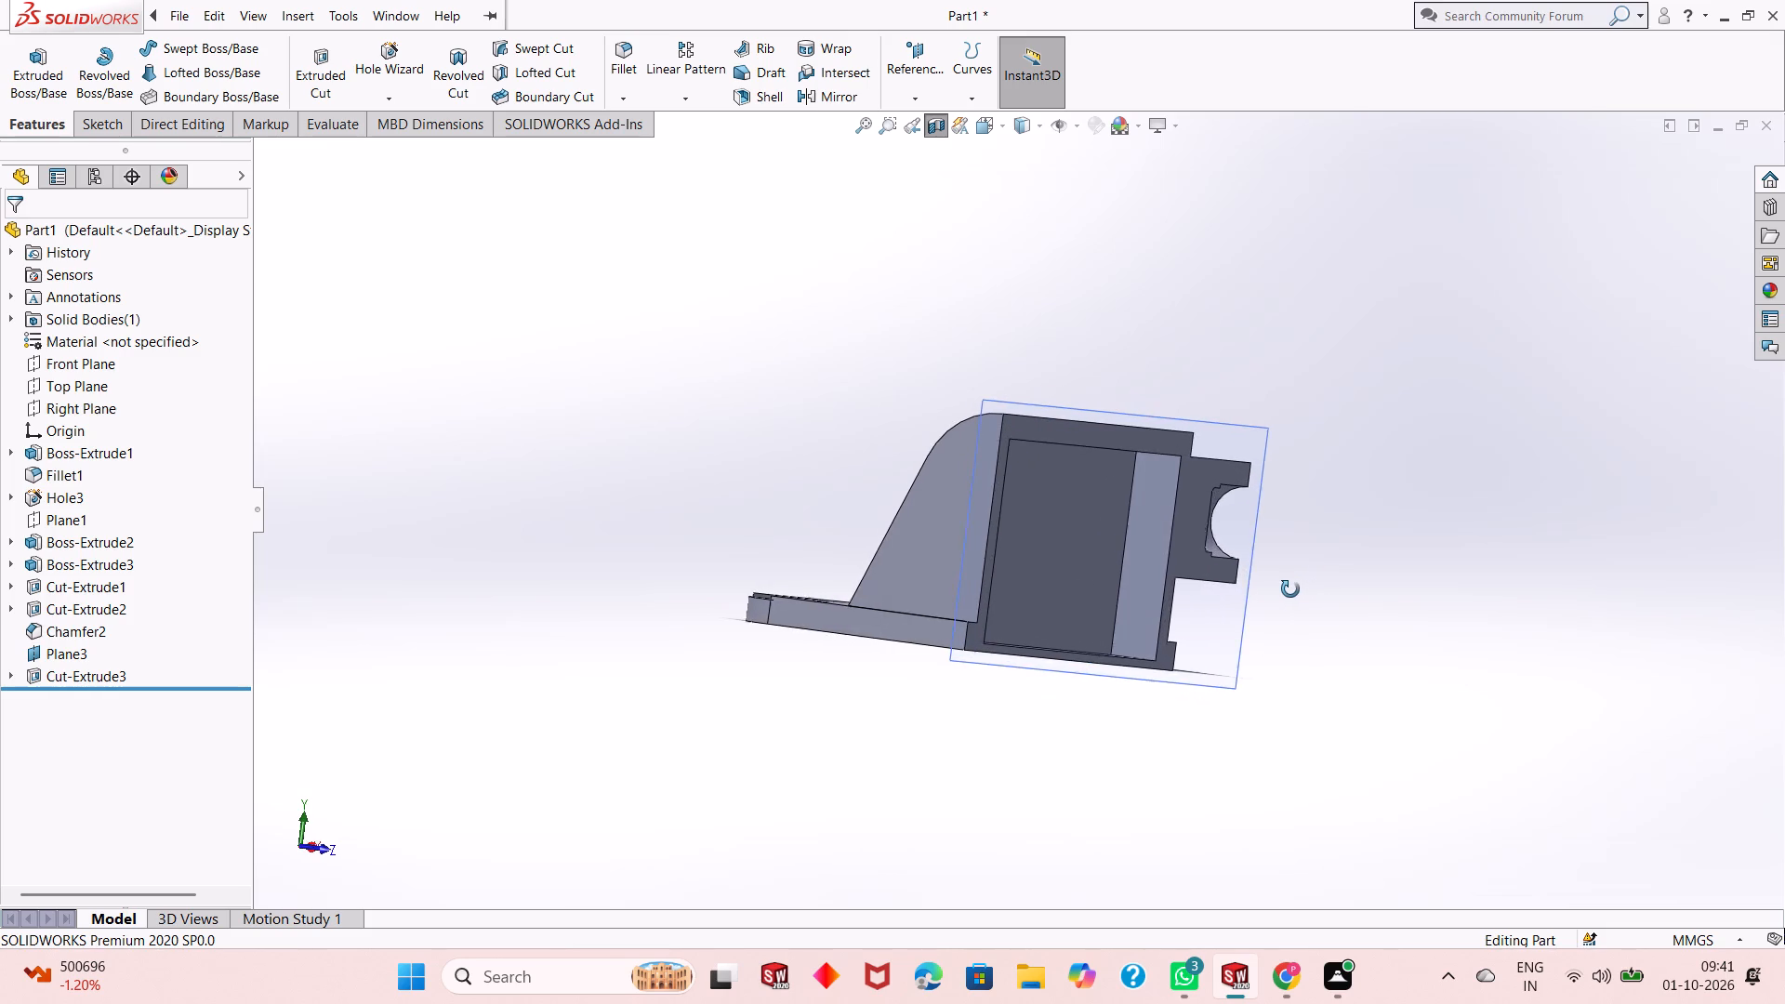
{"action": "middle_click_drag", "start_coordinate": [1290, 589], "coordinate": [1273, 536]}
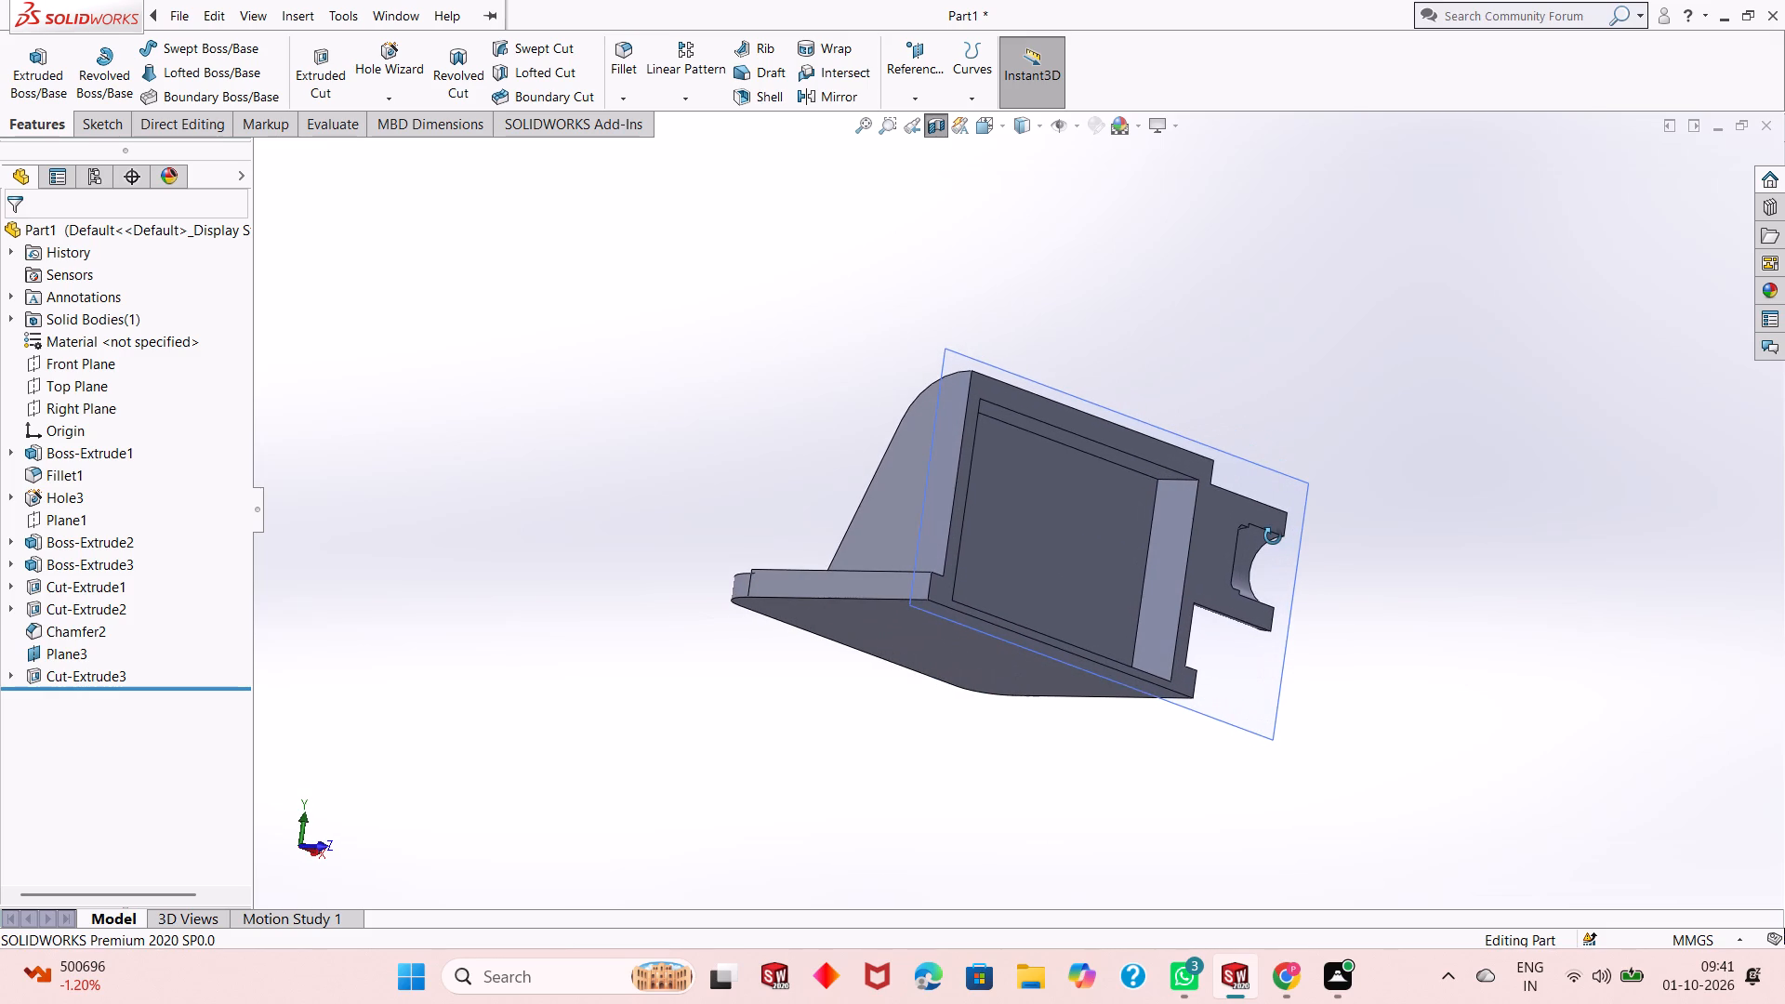
{"action": "middle_click_drag", "start_coordinate": [1273, 536], "coordinate": [1255, 544]}
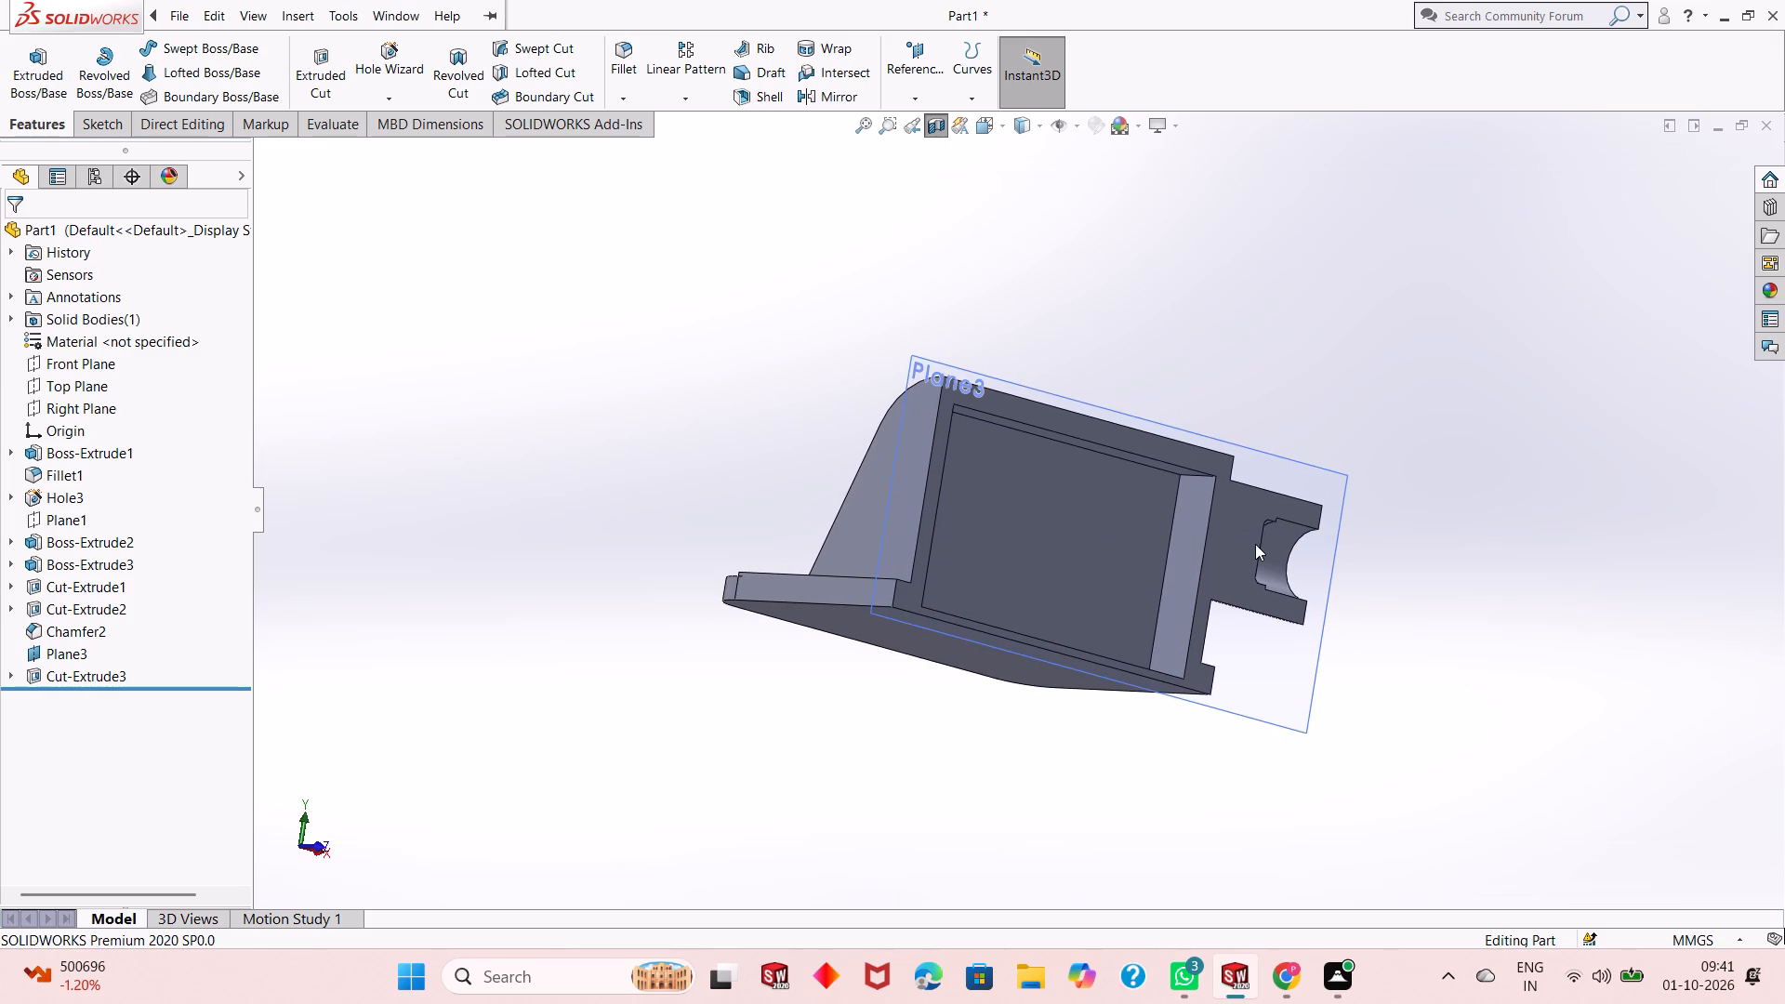
{"action": "middle_click_drag", "start_coordinate": [1255, 544], "coordinate": [1234, 555]}
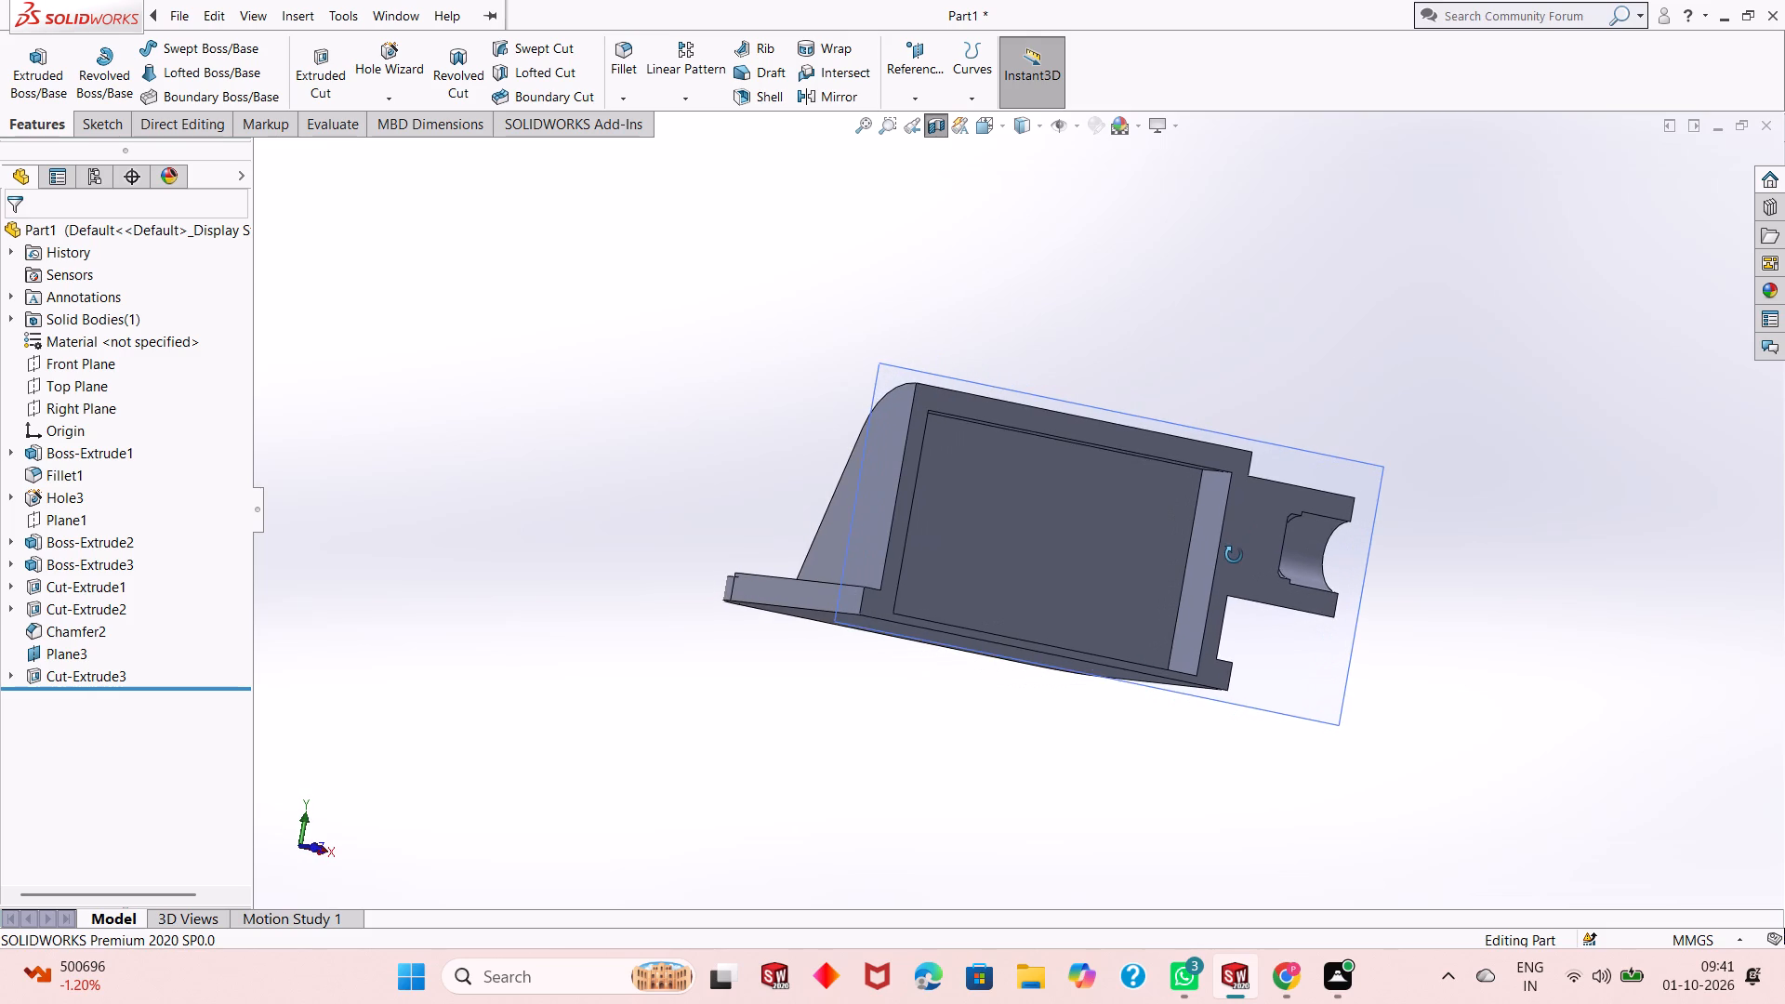
{"action": "middle_click_drag", "start_coordinate": [1234, 555], "coordinate": [1265, 495]}
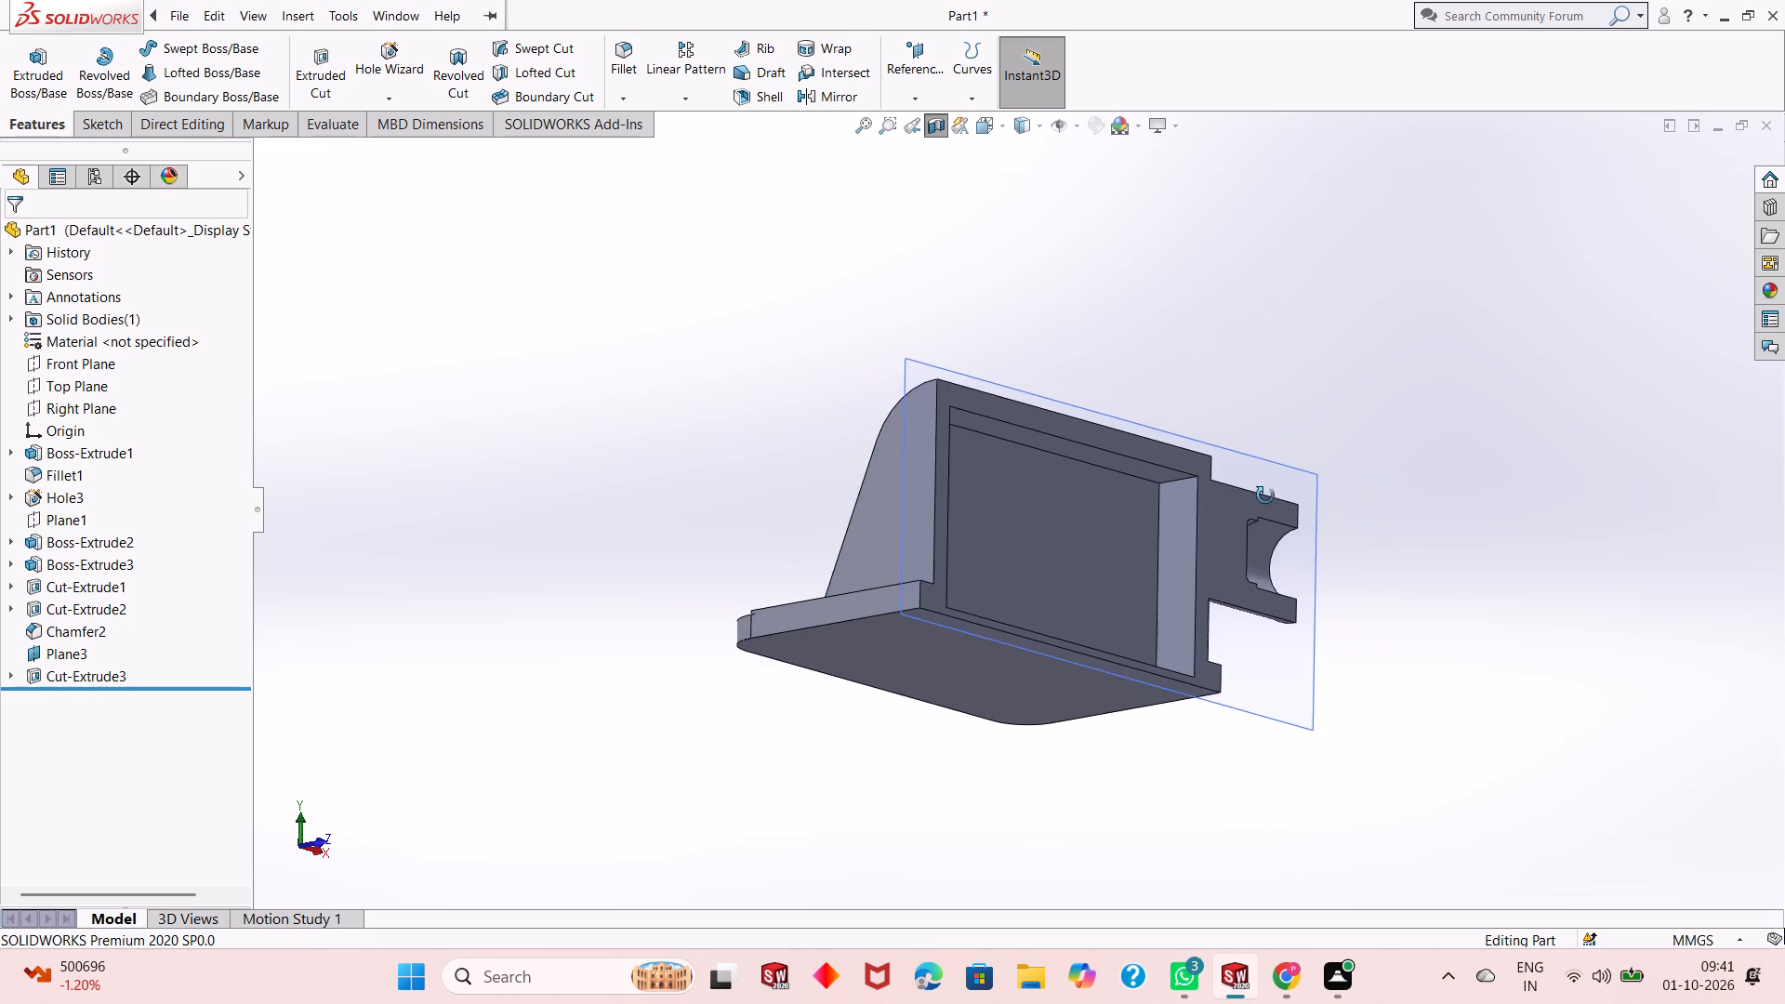
{"action": "middle_click_drag", "start_coordinate": [1265, 495], "coordinate": [1270, 500]}
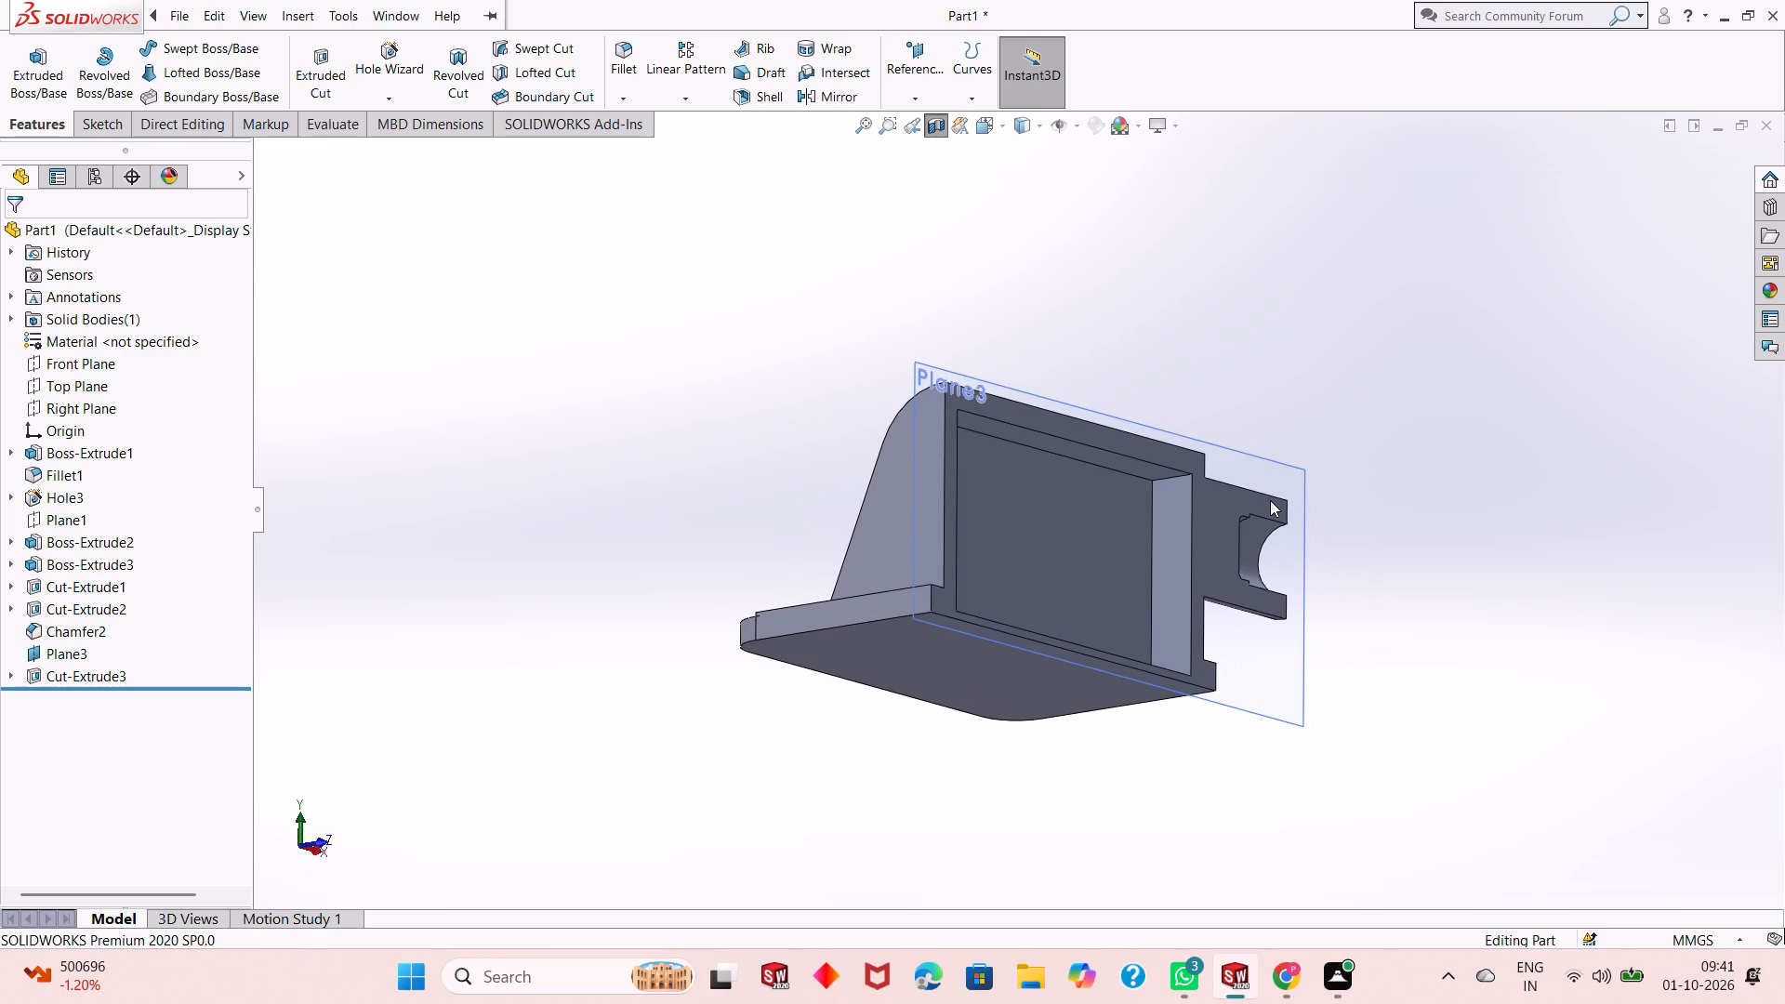
{"action": "key", "text": "ctrl+8"}
{"action": "key", "text": "ctrl+8"}
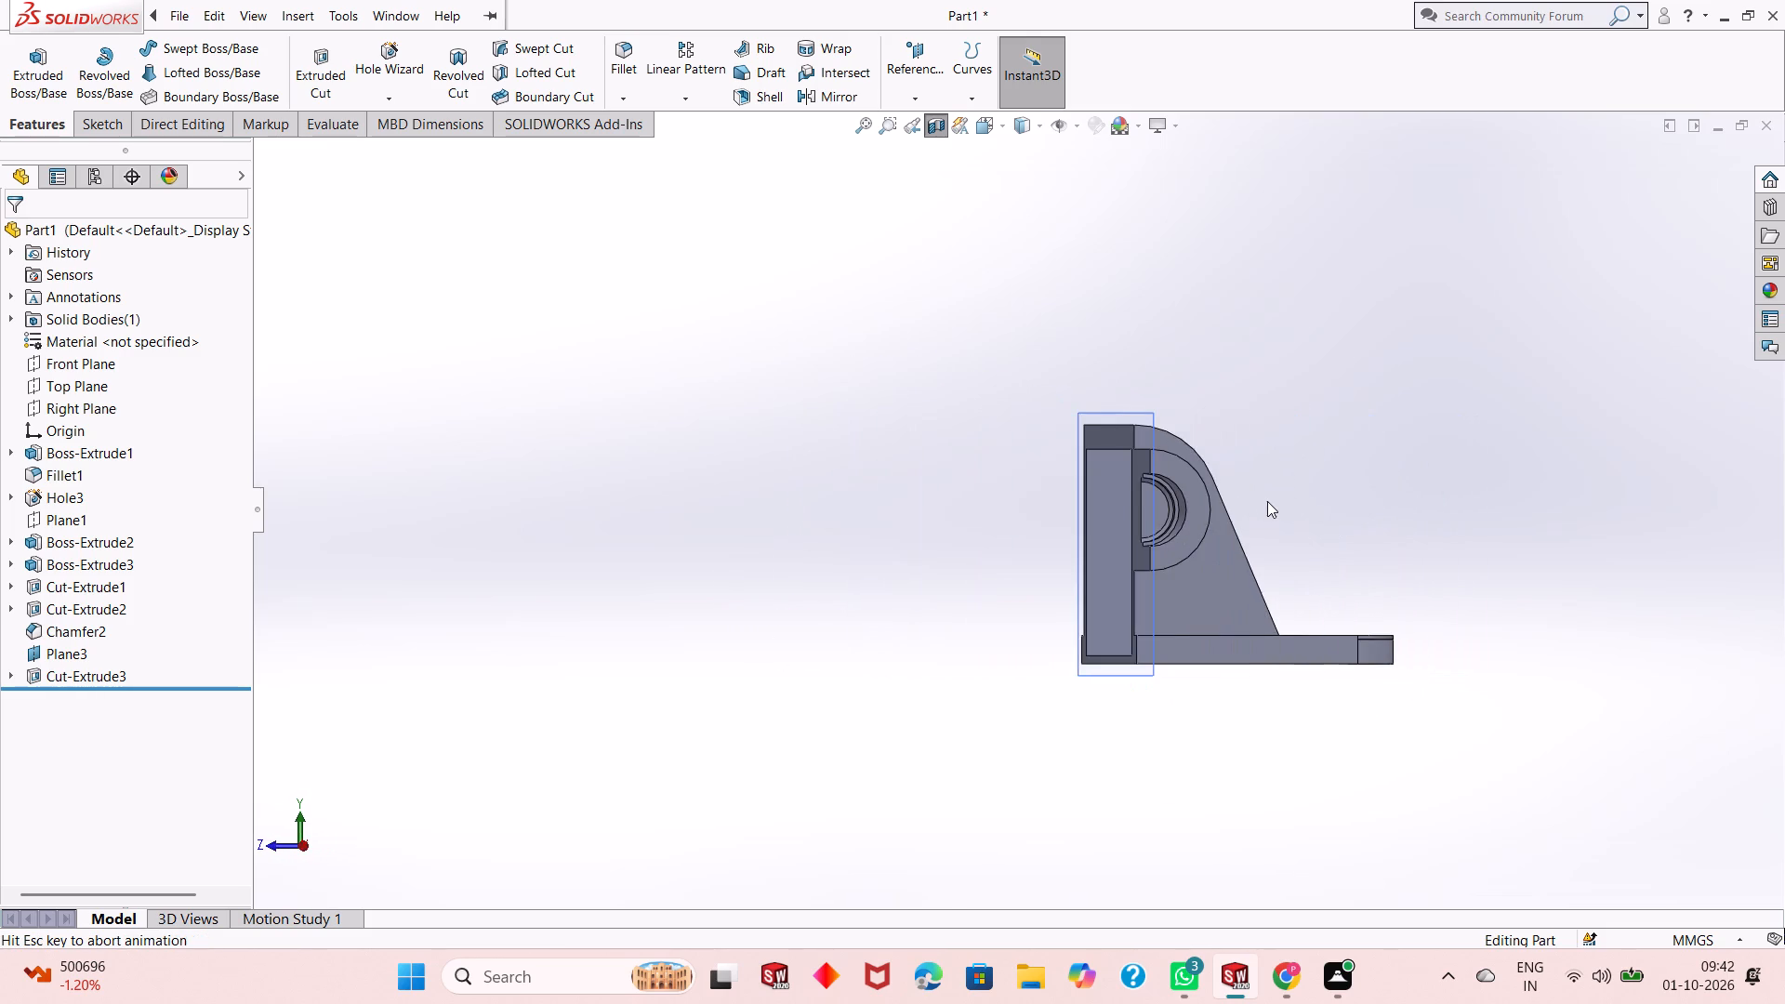
{"action": "key", "text": "ctrl+8"}
{"action": "middle_click_drag", "start_coordinate": [1234, 551], "coordinate": [987, 612], "text": "ctrl"}
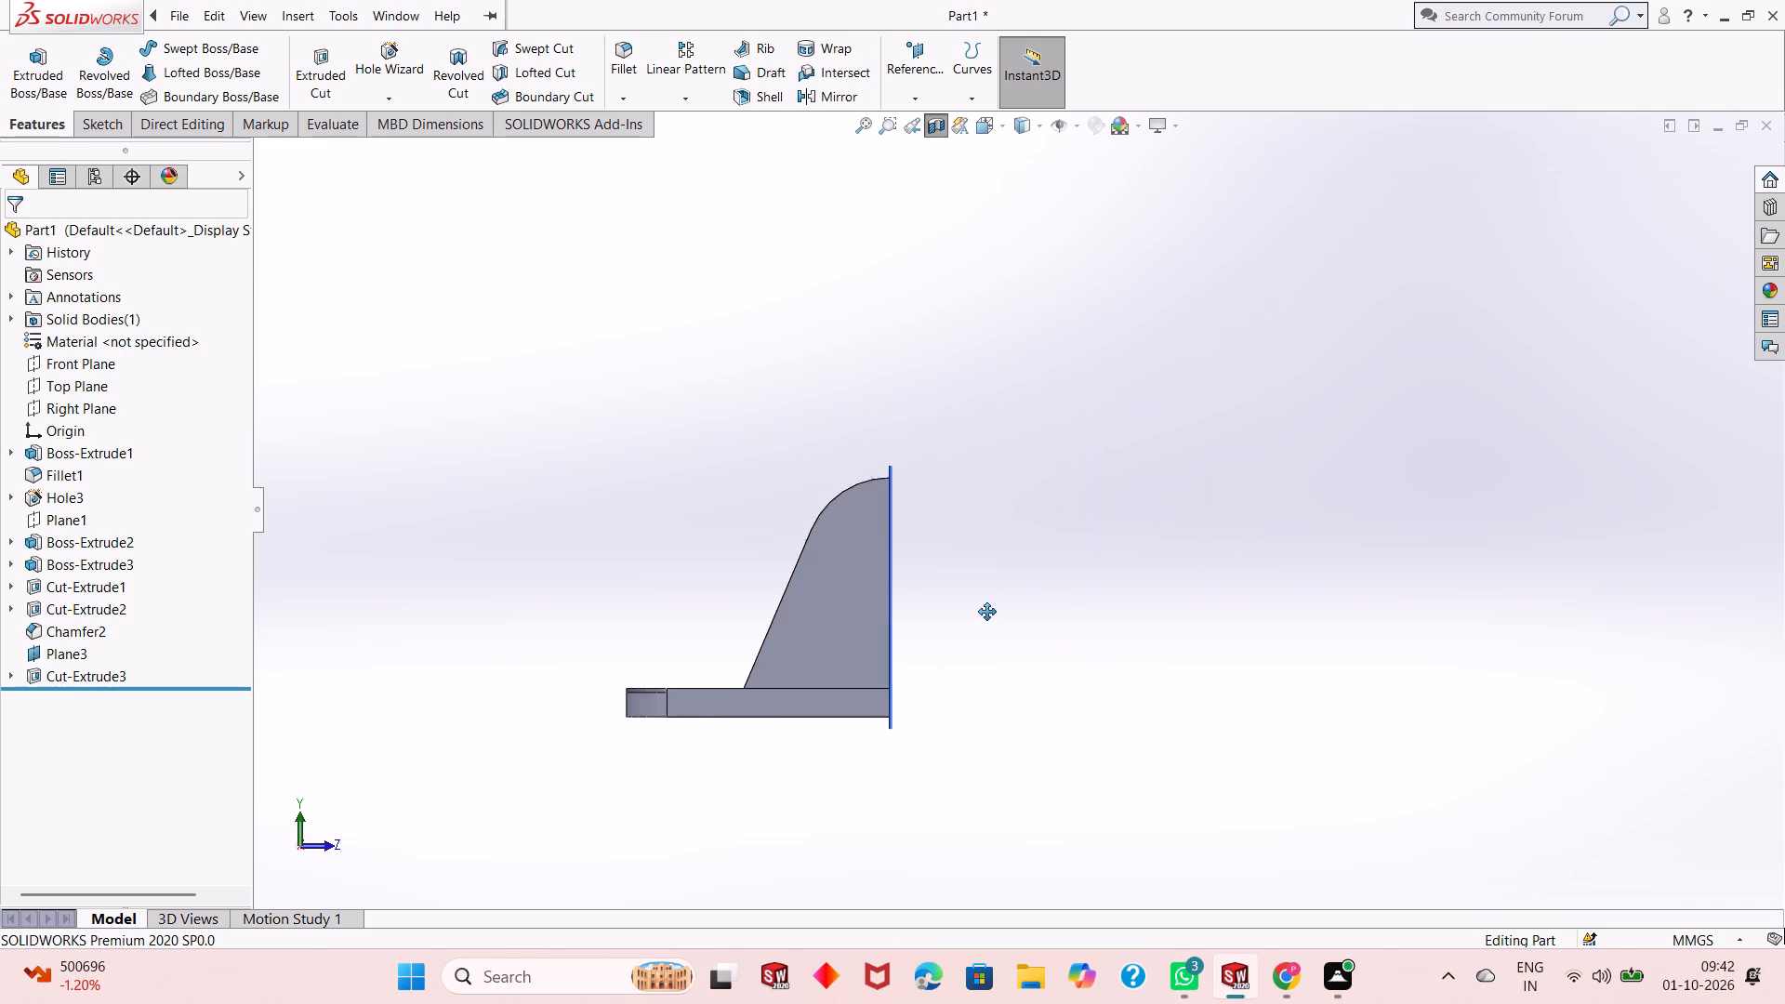
{"action": "middle_click_drag", "start_coordinate": [987, 612], "coordinate": [974, 616], "text": "ctrl"}
{"action": "scroll", "coordinate": [1011, 631], "scroll_direction": "up", "scroll_amount": 2}
{"action": "middle_click_drag", "start_coordinate": [1230, 577], "coordinate": [1111, 631]}
{"action": "left_click", "coordinate": [1151, 588]}
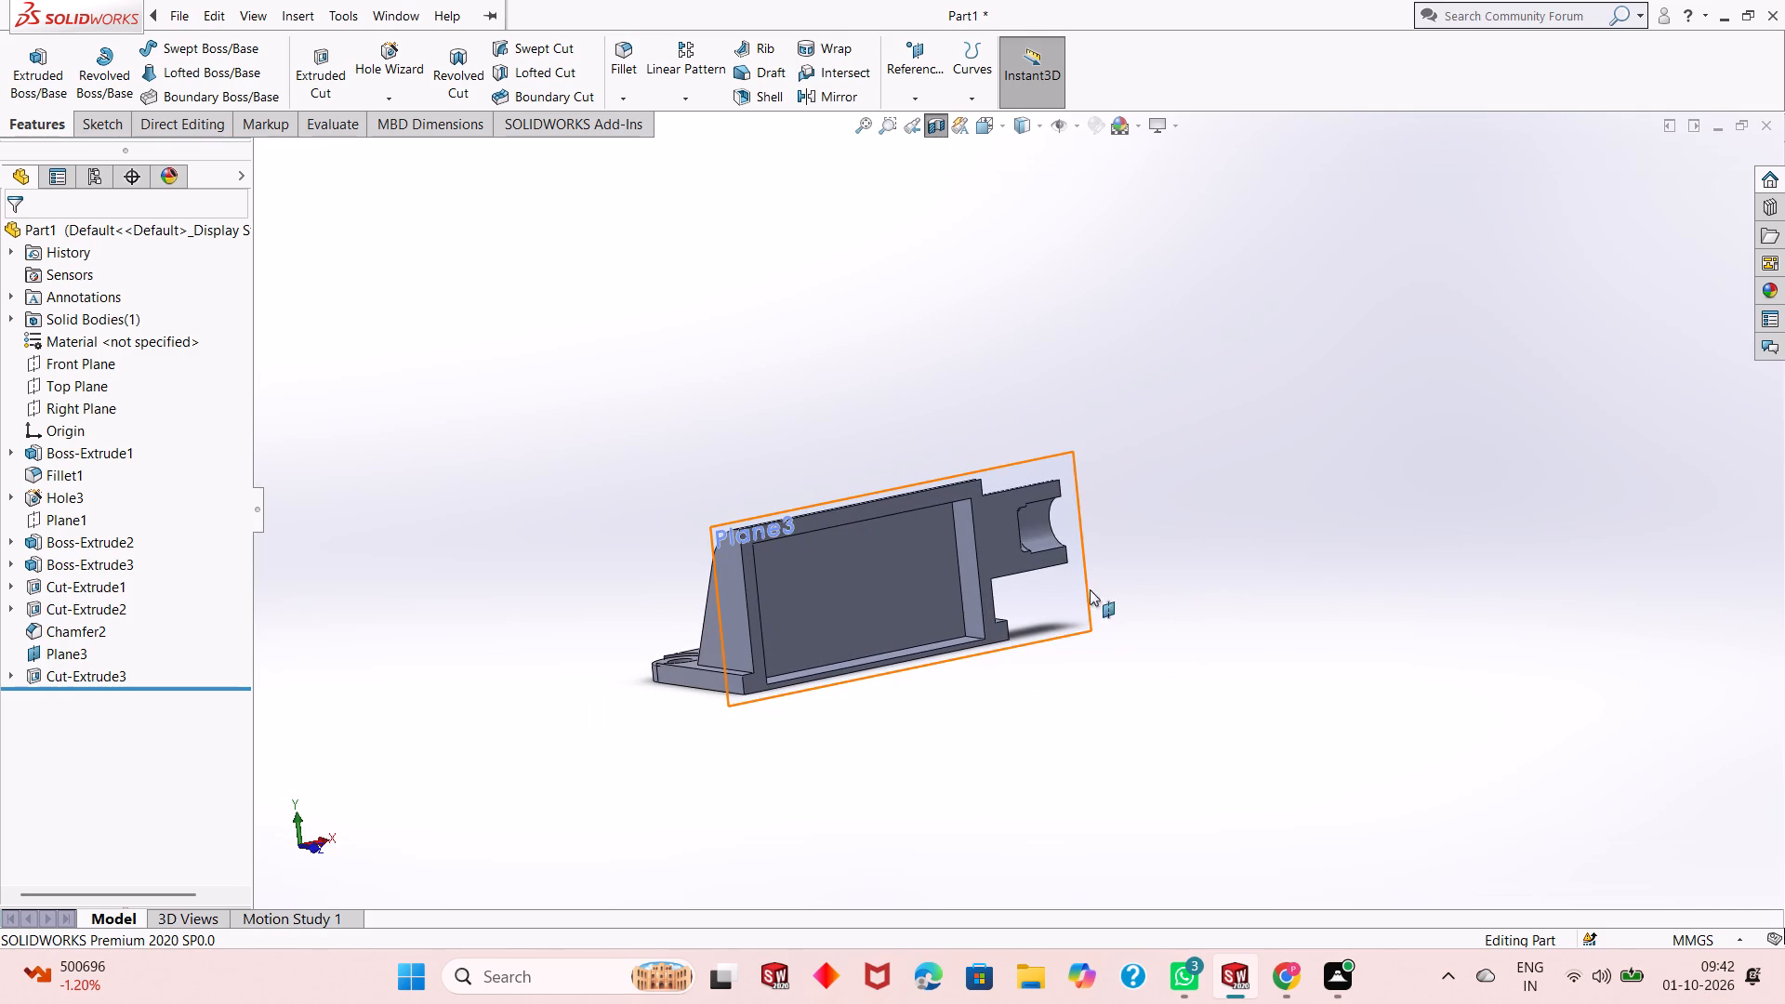
{"action": "left_click", "coordinate": [1031, 591]}
{"action": "key", "text": "ctrl+8"}
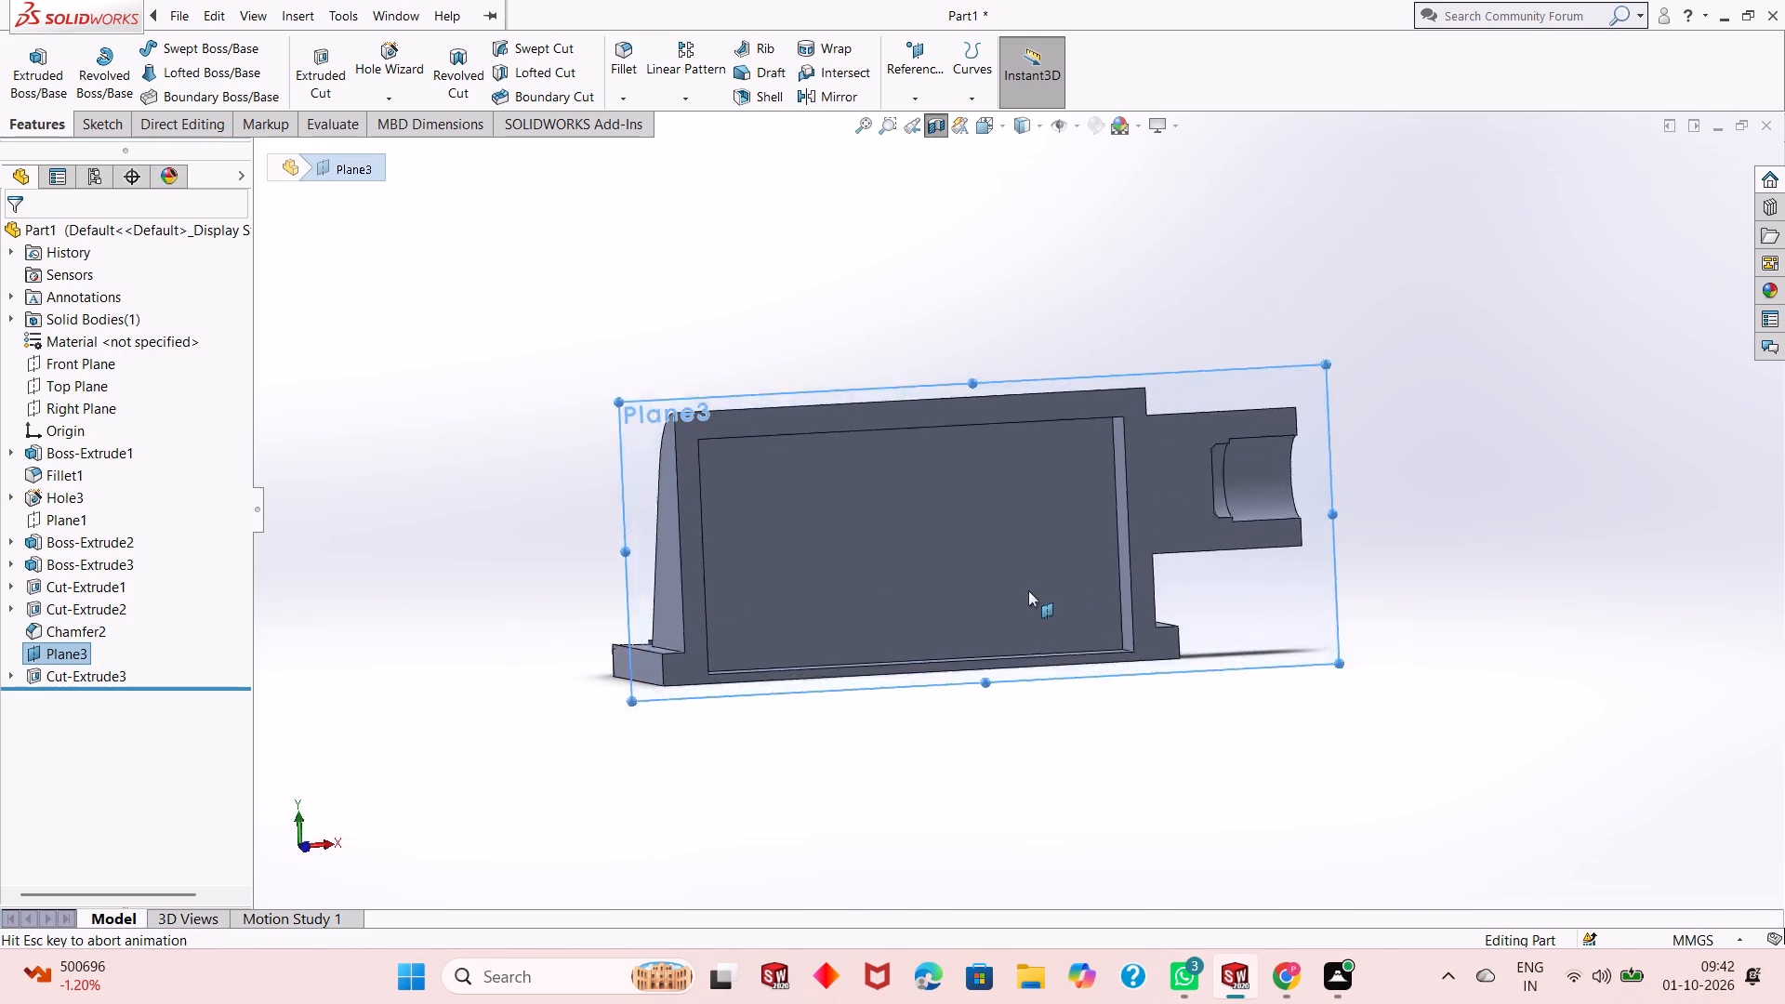
{"action": "key", "text": "Escape"}
{"action": "scroll", "coordinate": [1007, 581], "scroll_direction": "up", "scroll_amount": 2}
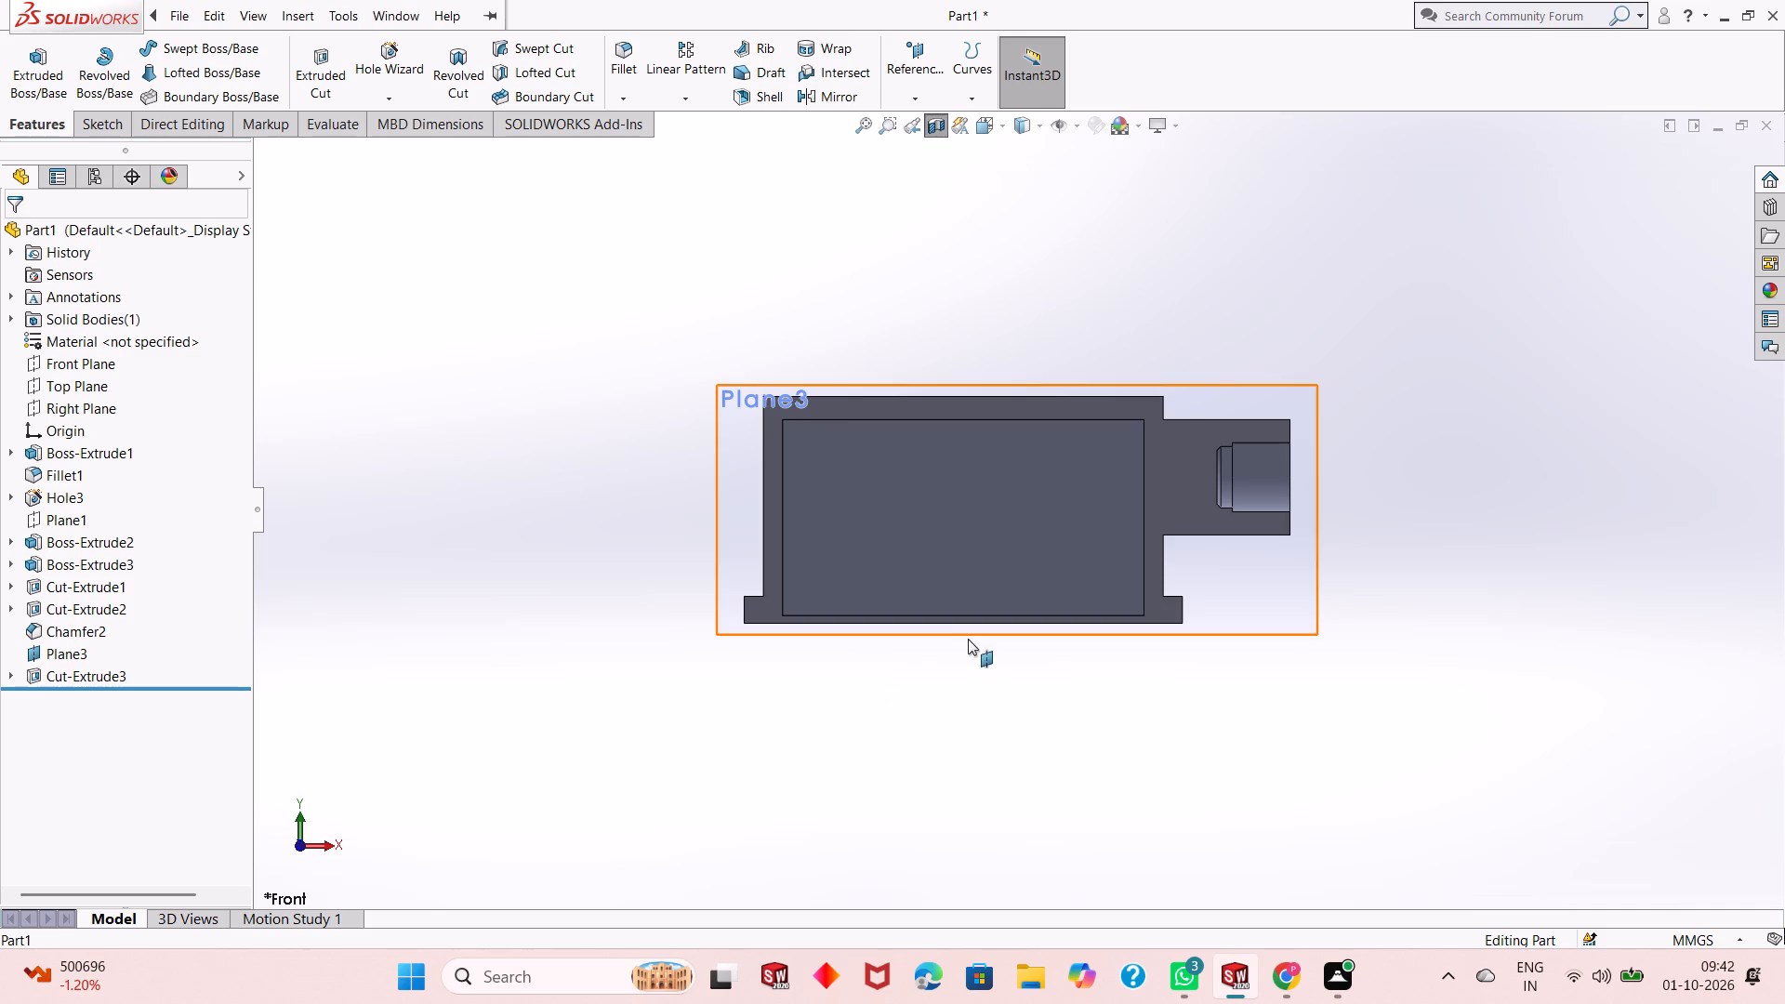
{"action": "scroll", "coordinate": [947, 604], "scroll_direction": "up", "scroll_amount": 1}
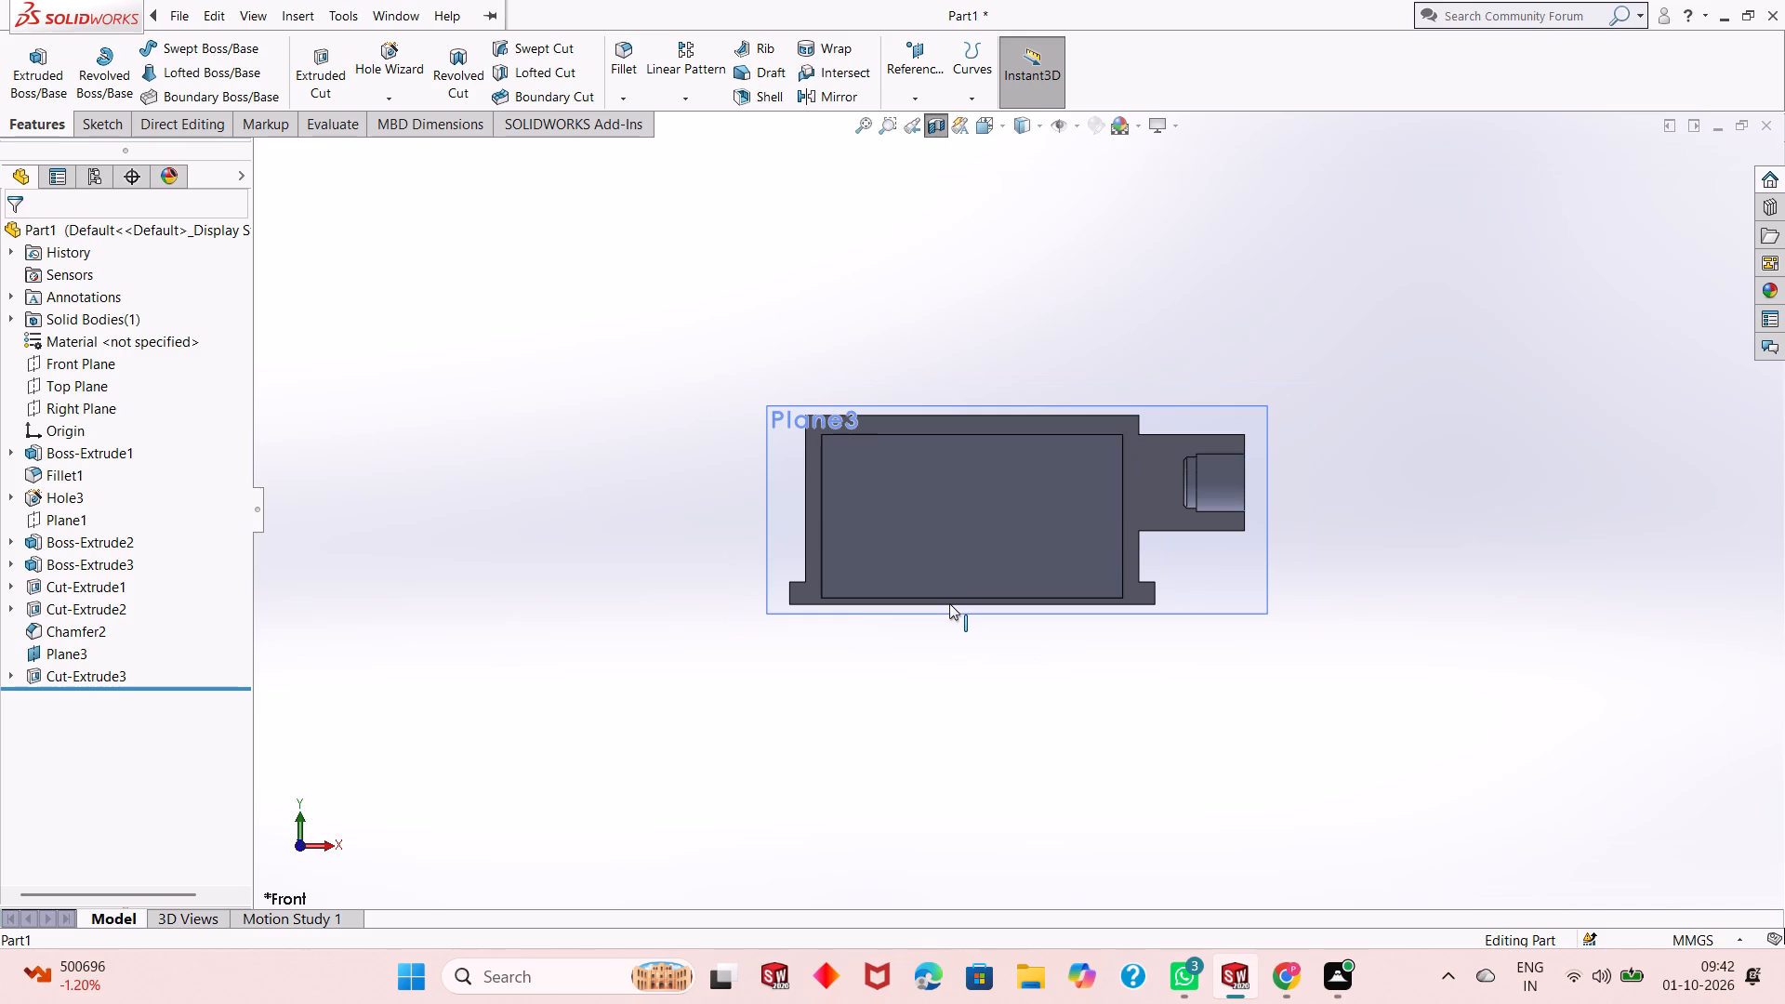
{"action": "scroll", "coordinate": [823, 641], "scroll_direction": "up", "scroll_amount": 1}
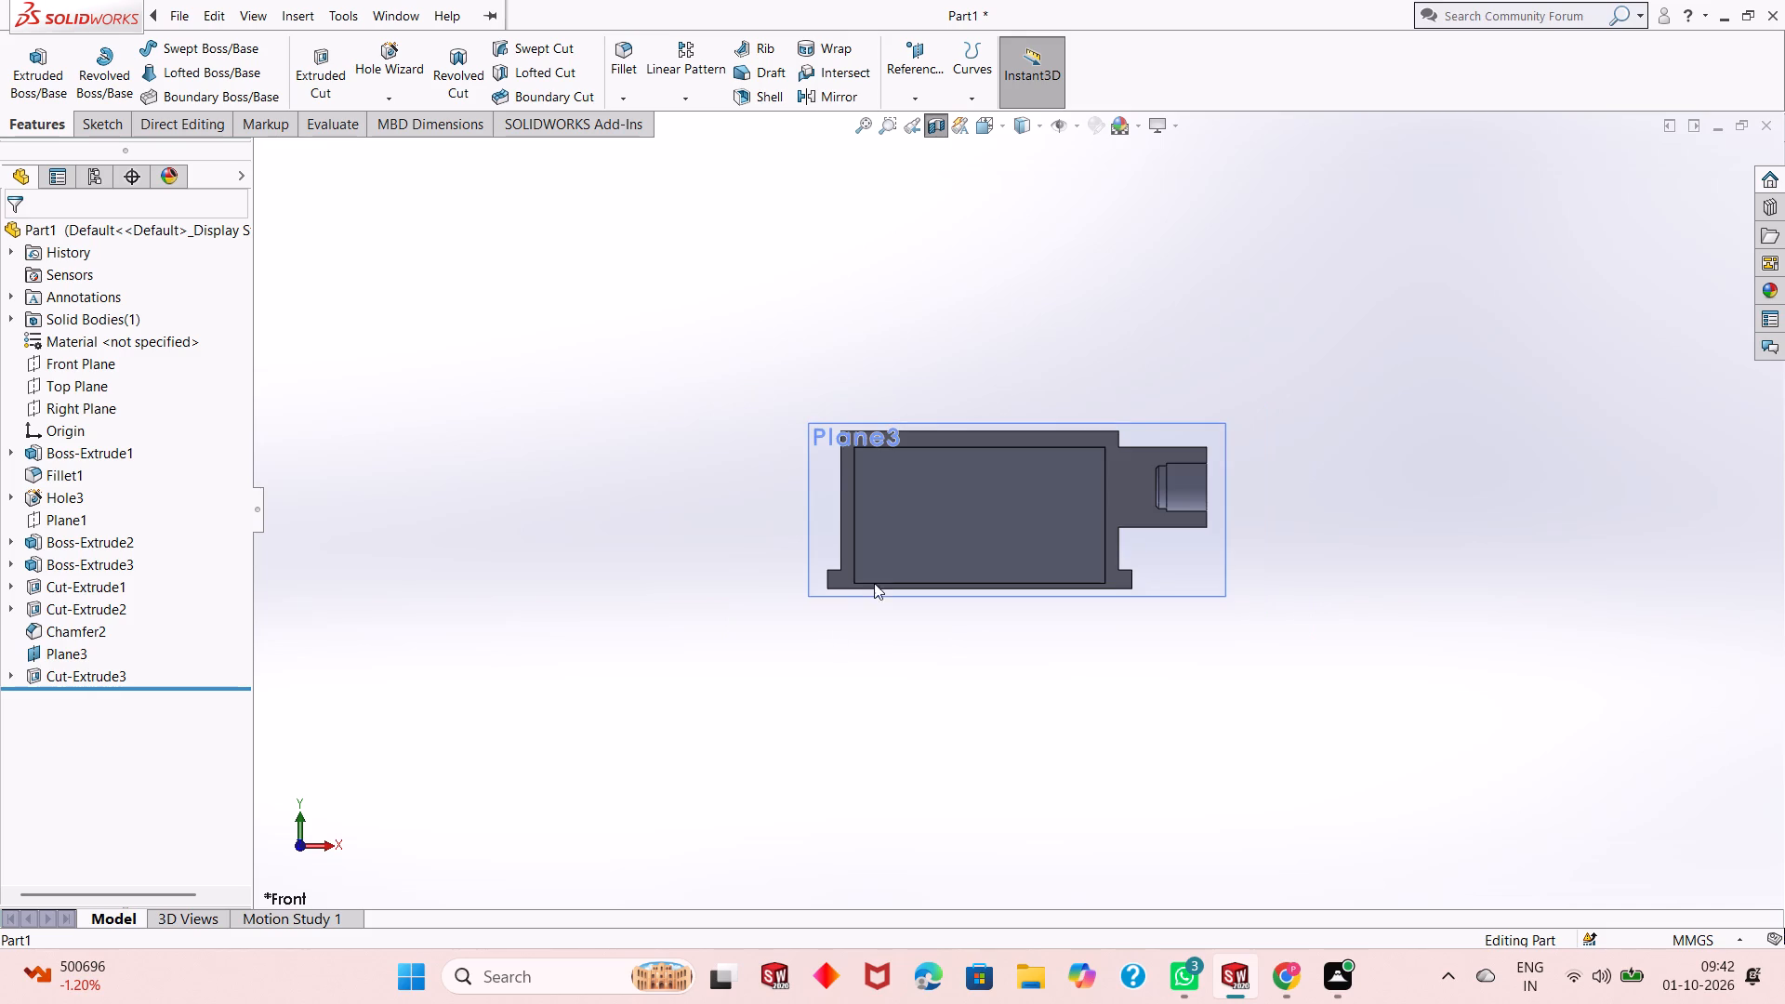
{"action": "scroll", "coordinate": [910, 494], "scroll_direction": "down", "scroll_amount": 1}
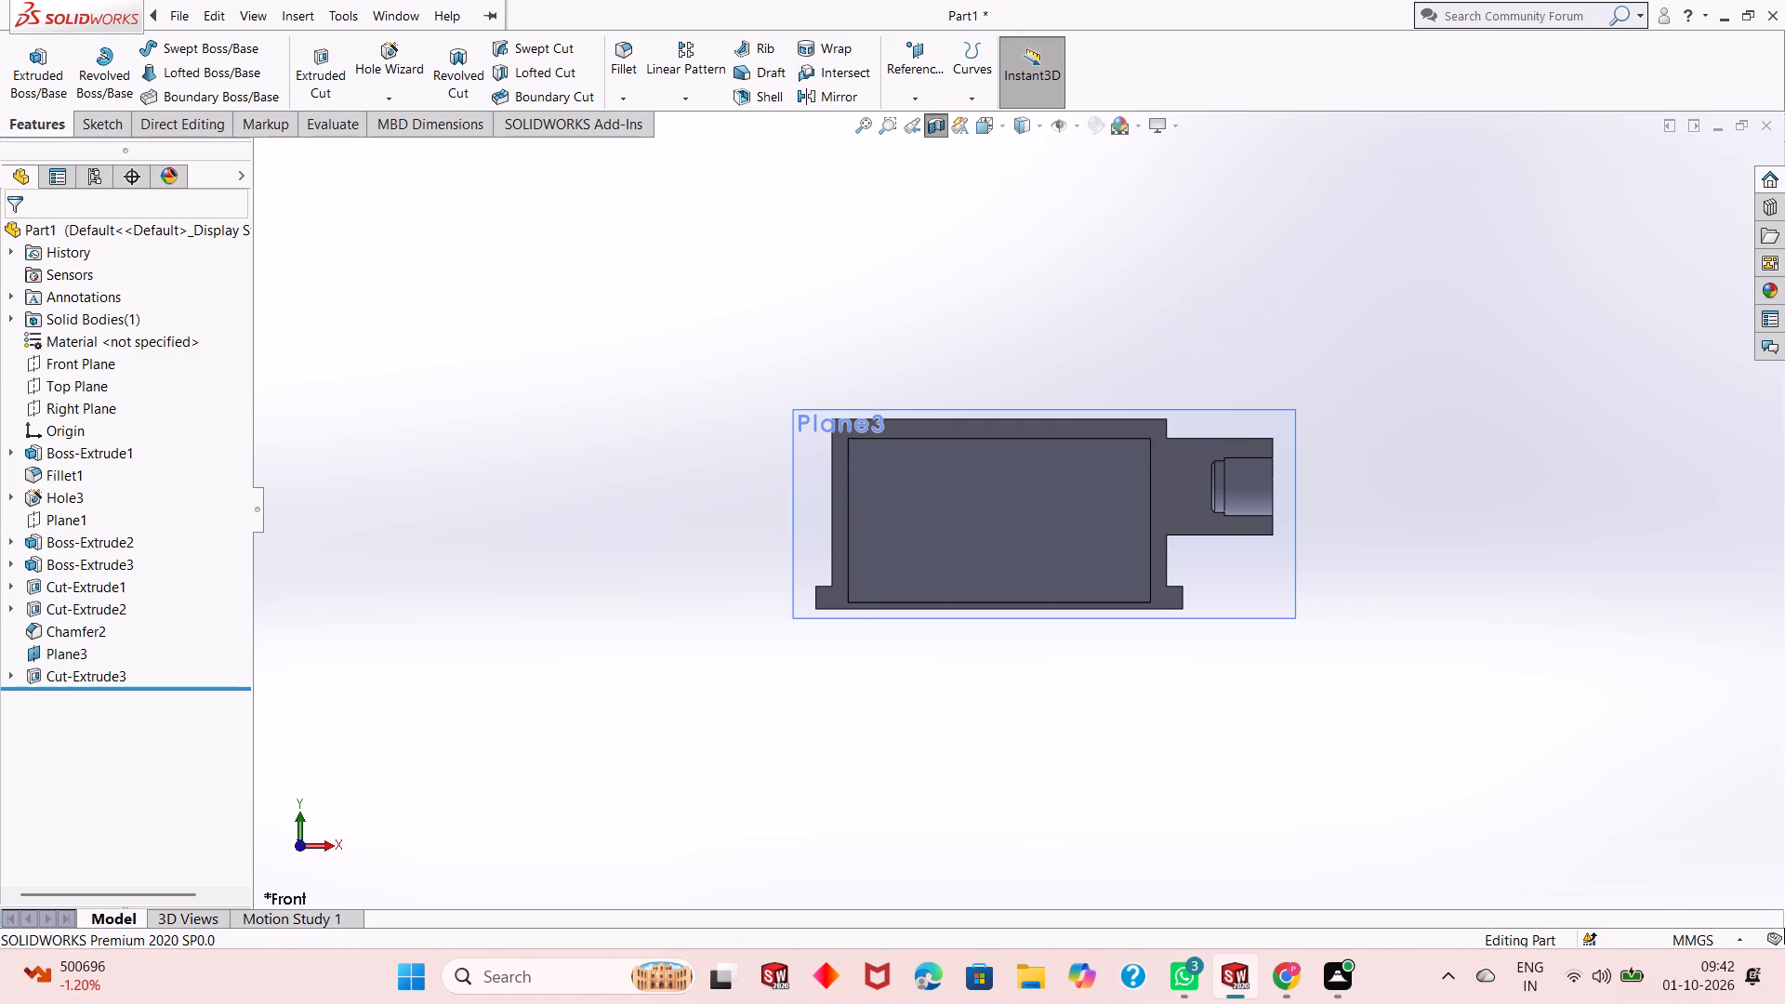
{"action": "scroll", "coordinate": [1194, 514], "scroll_direction": "down", "scroll_amount": 1}
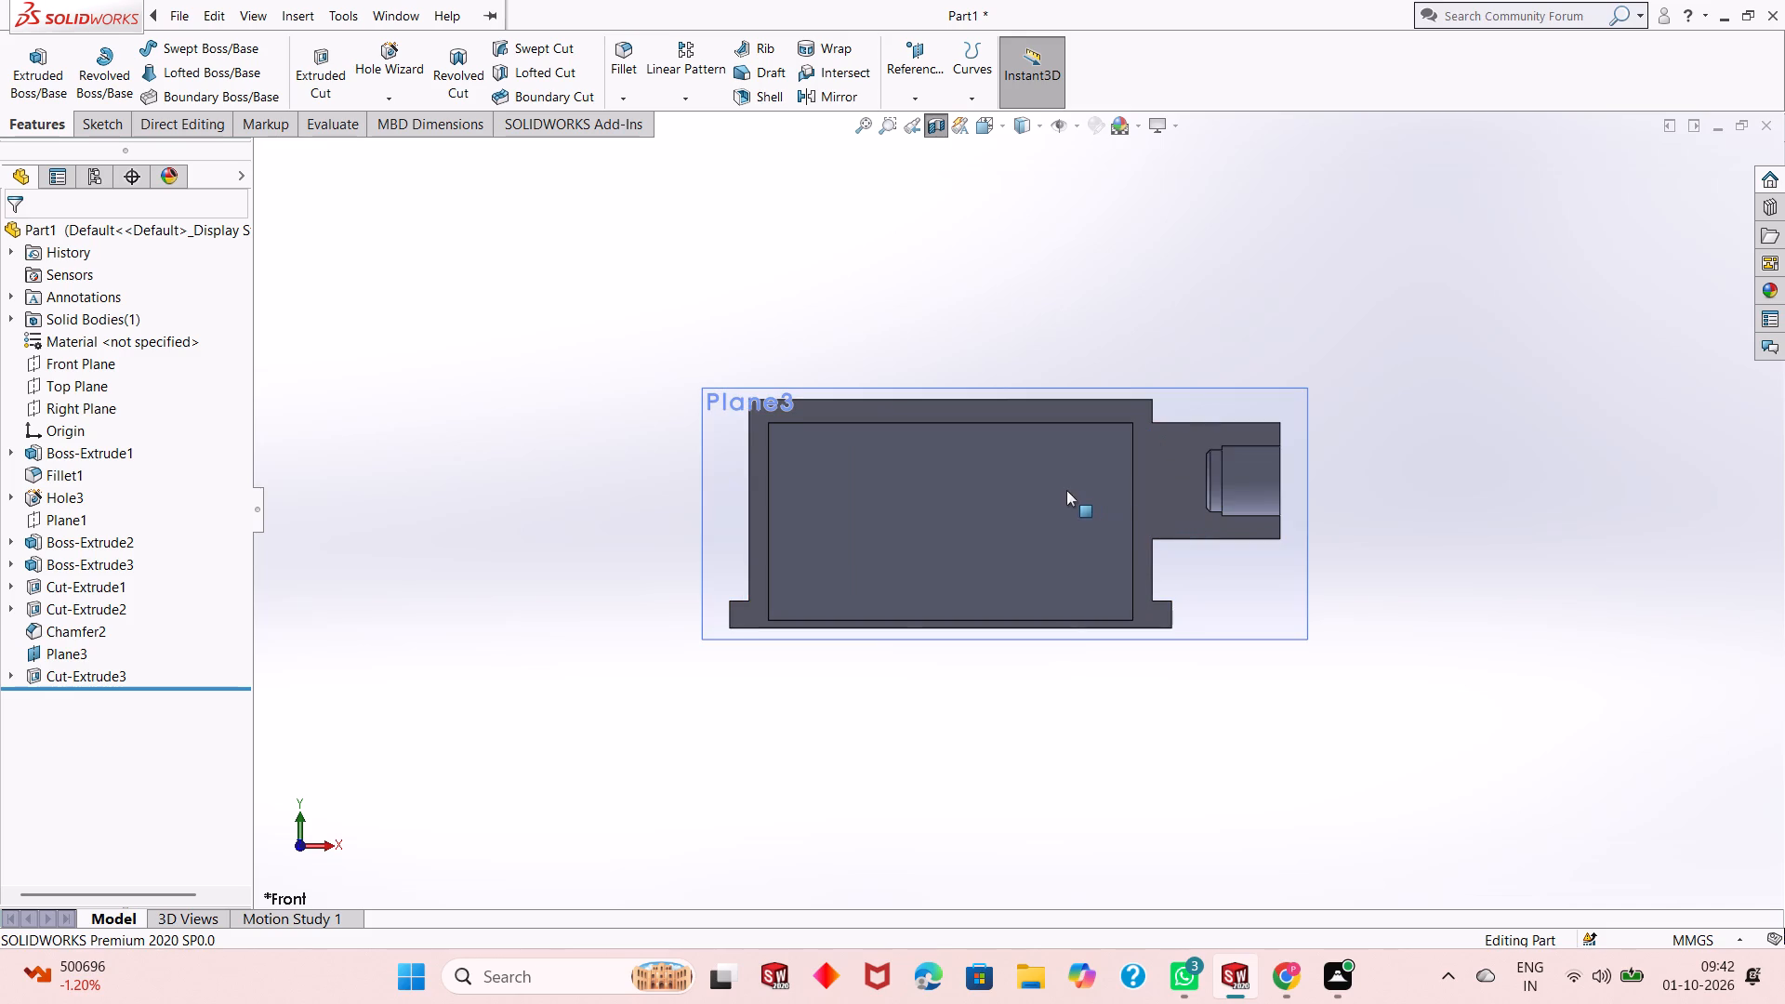
{"action": "scroll", "coordinate": [1185, 482], "scroll_direction": "down", "scroll_amount": 2}
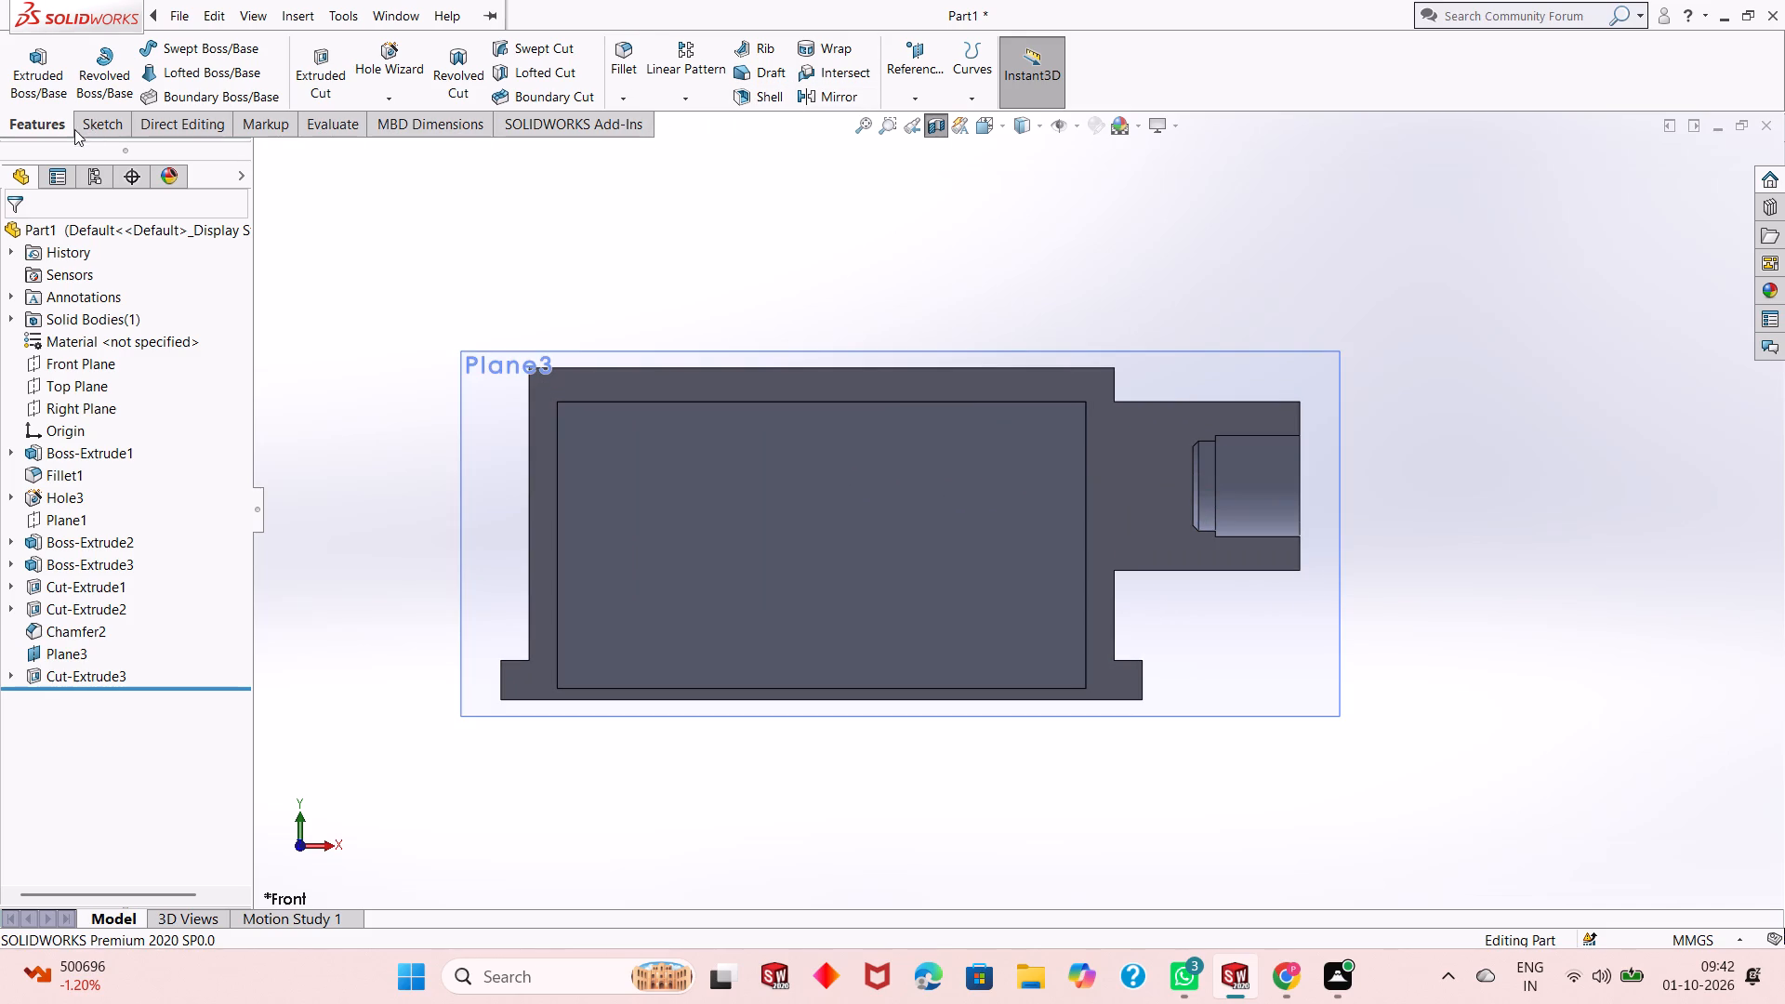
On Plane3, sketch a closed line rectangle about 19 by 7 mm above the bore axis, from the cavity wall to the bore's inner end.
{"action": "left_click", "coordinate": [108, 126]}
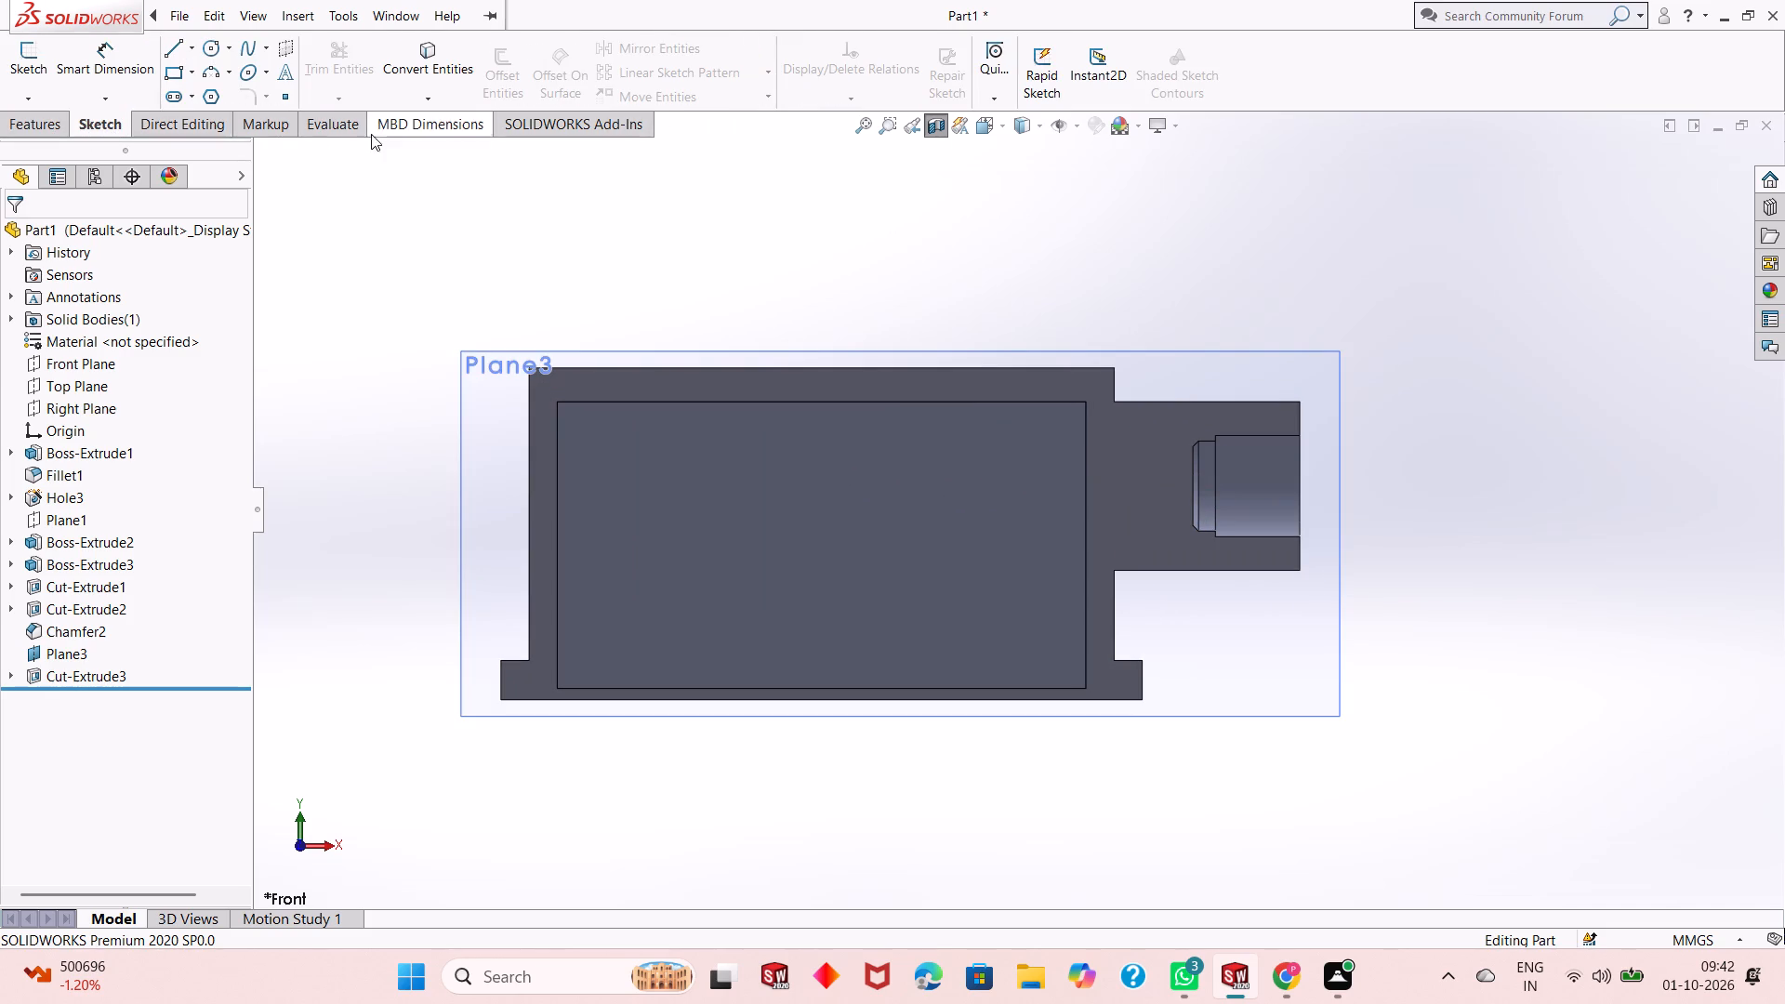
{"action": "left_click", "coordinate": [180, 43]}
{"action": "left_click", "coordinate": [462, 465]}
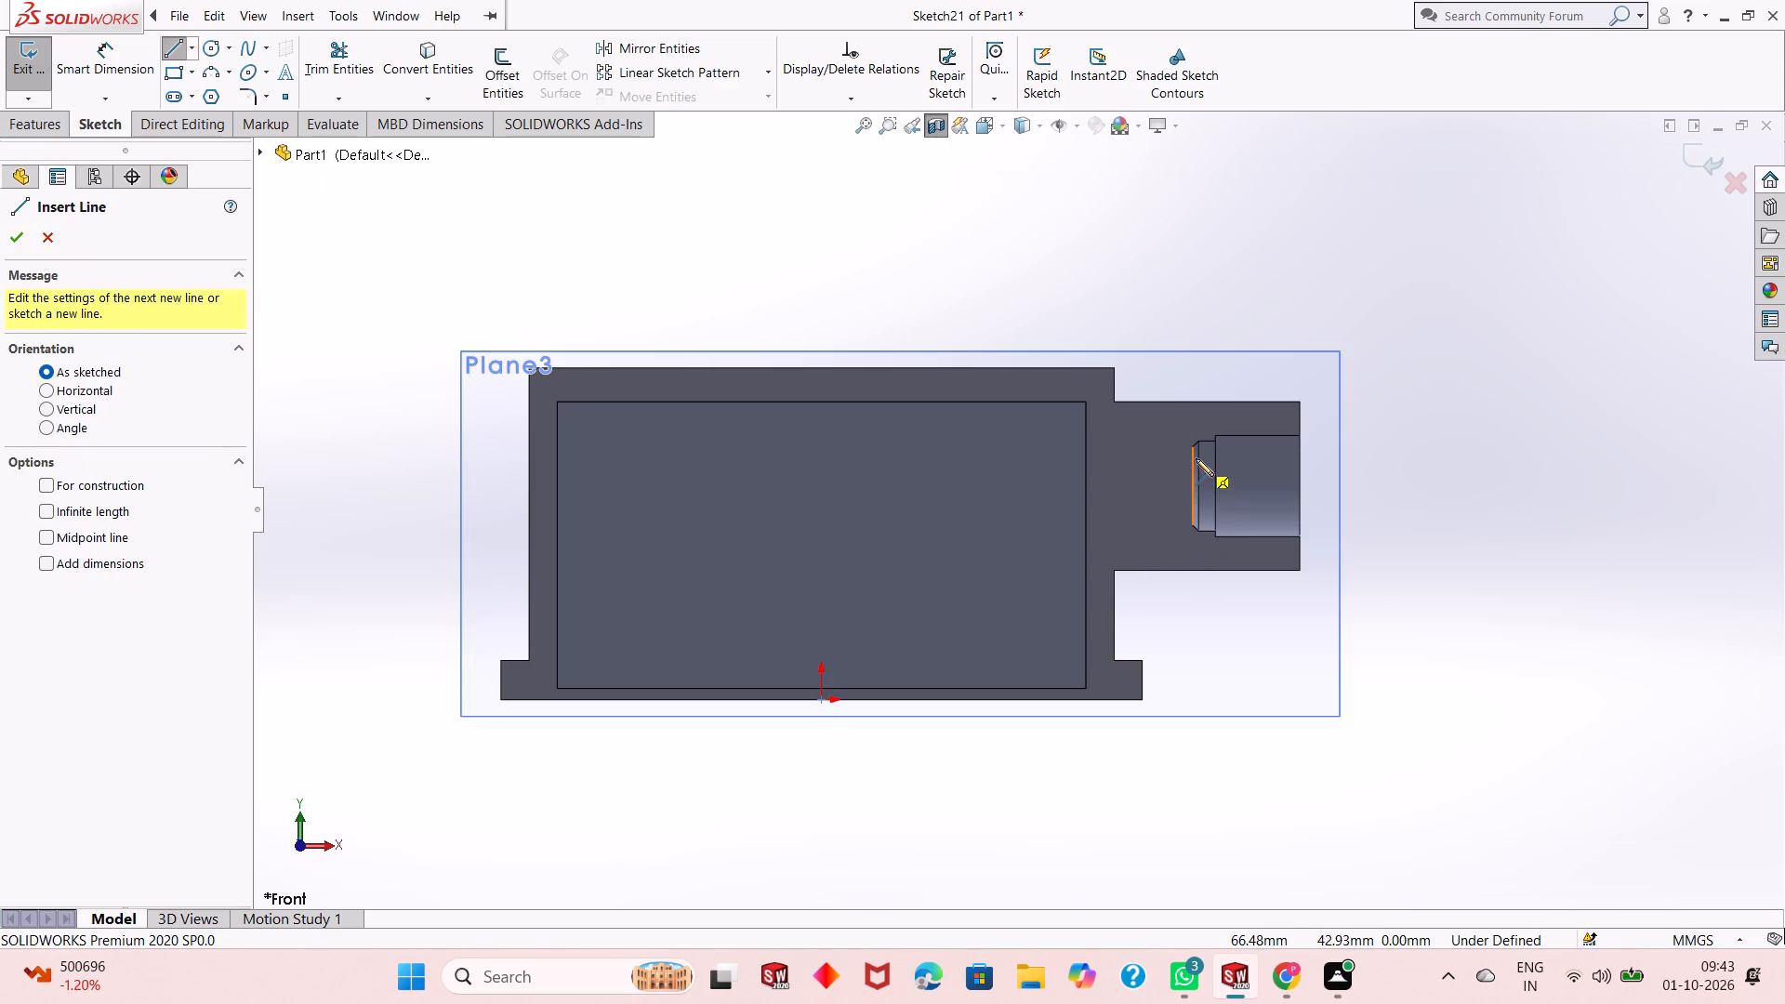
{"action": "scroll", "coordinate": [1166, 497], "scroll_direction": "down", "scroll_amount": 4}
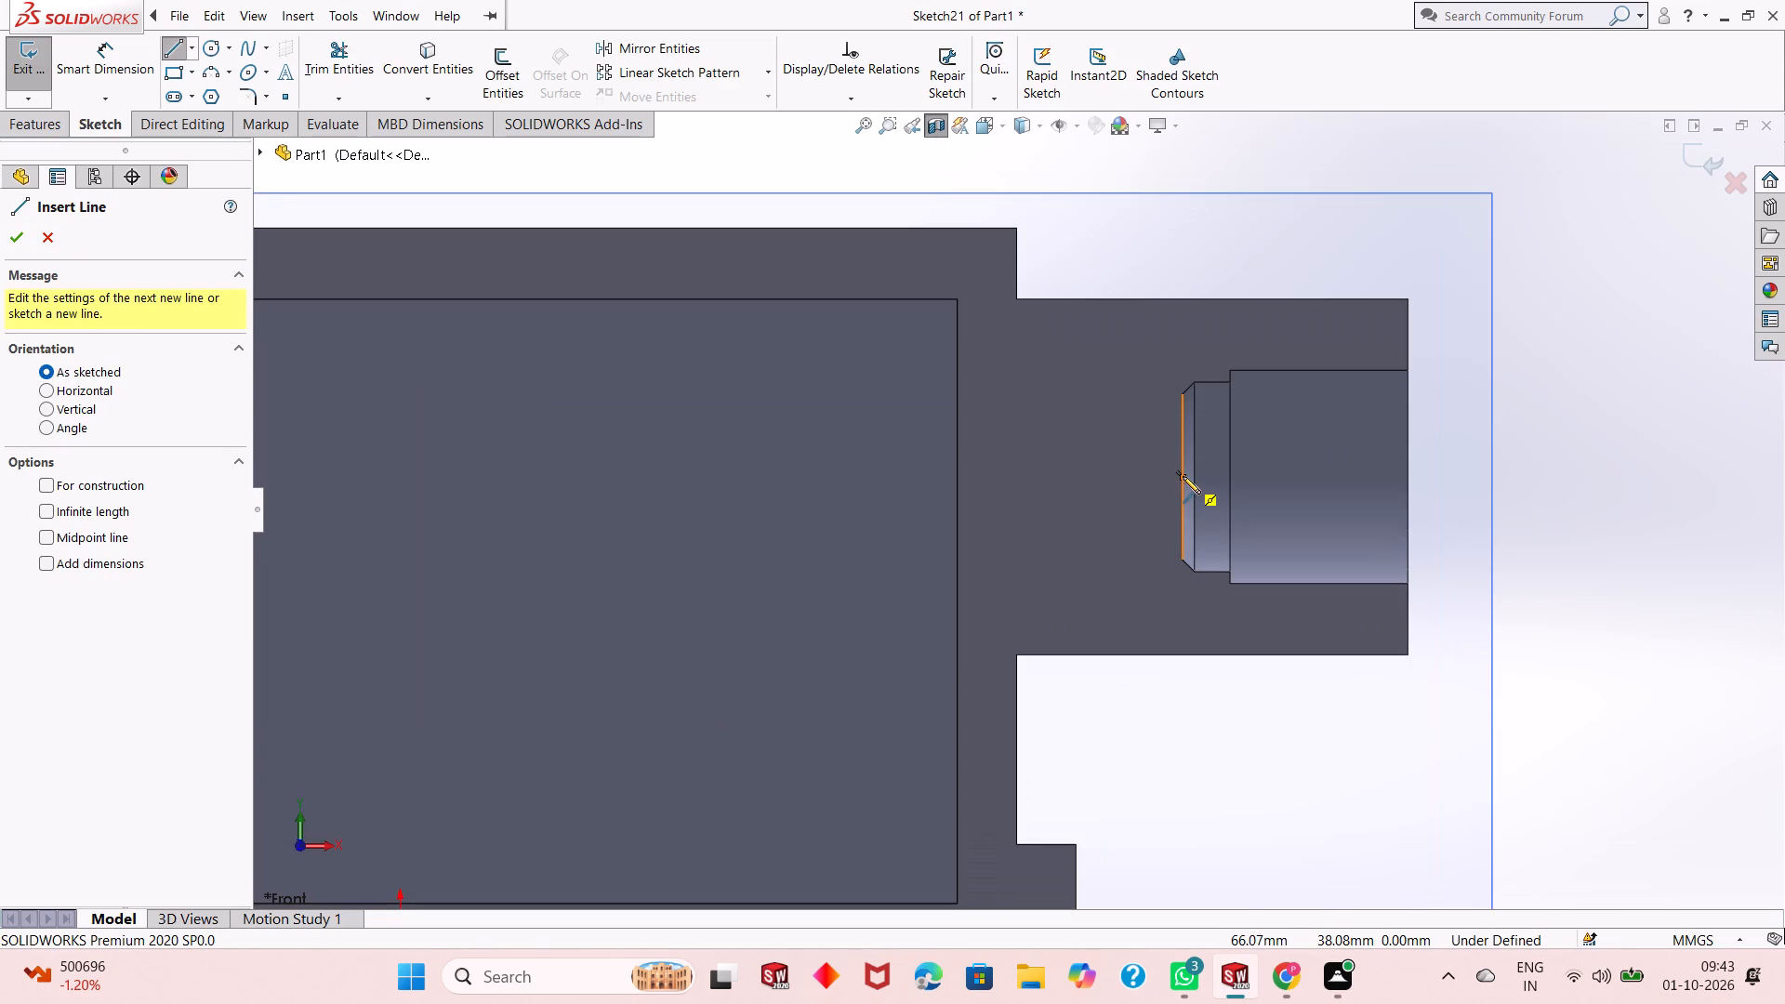
{"action": "left_click", "coordinate": [1183, 476]}
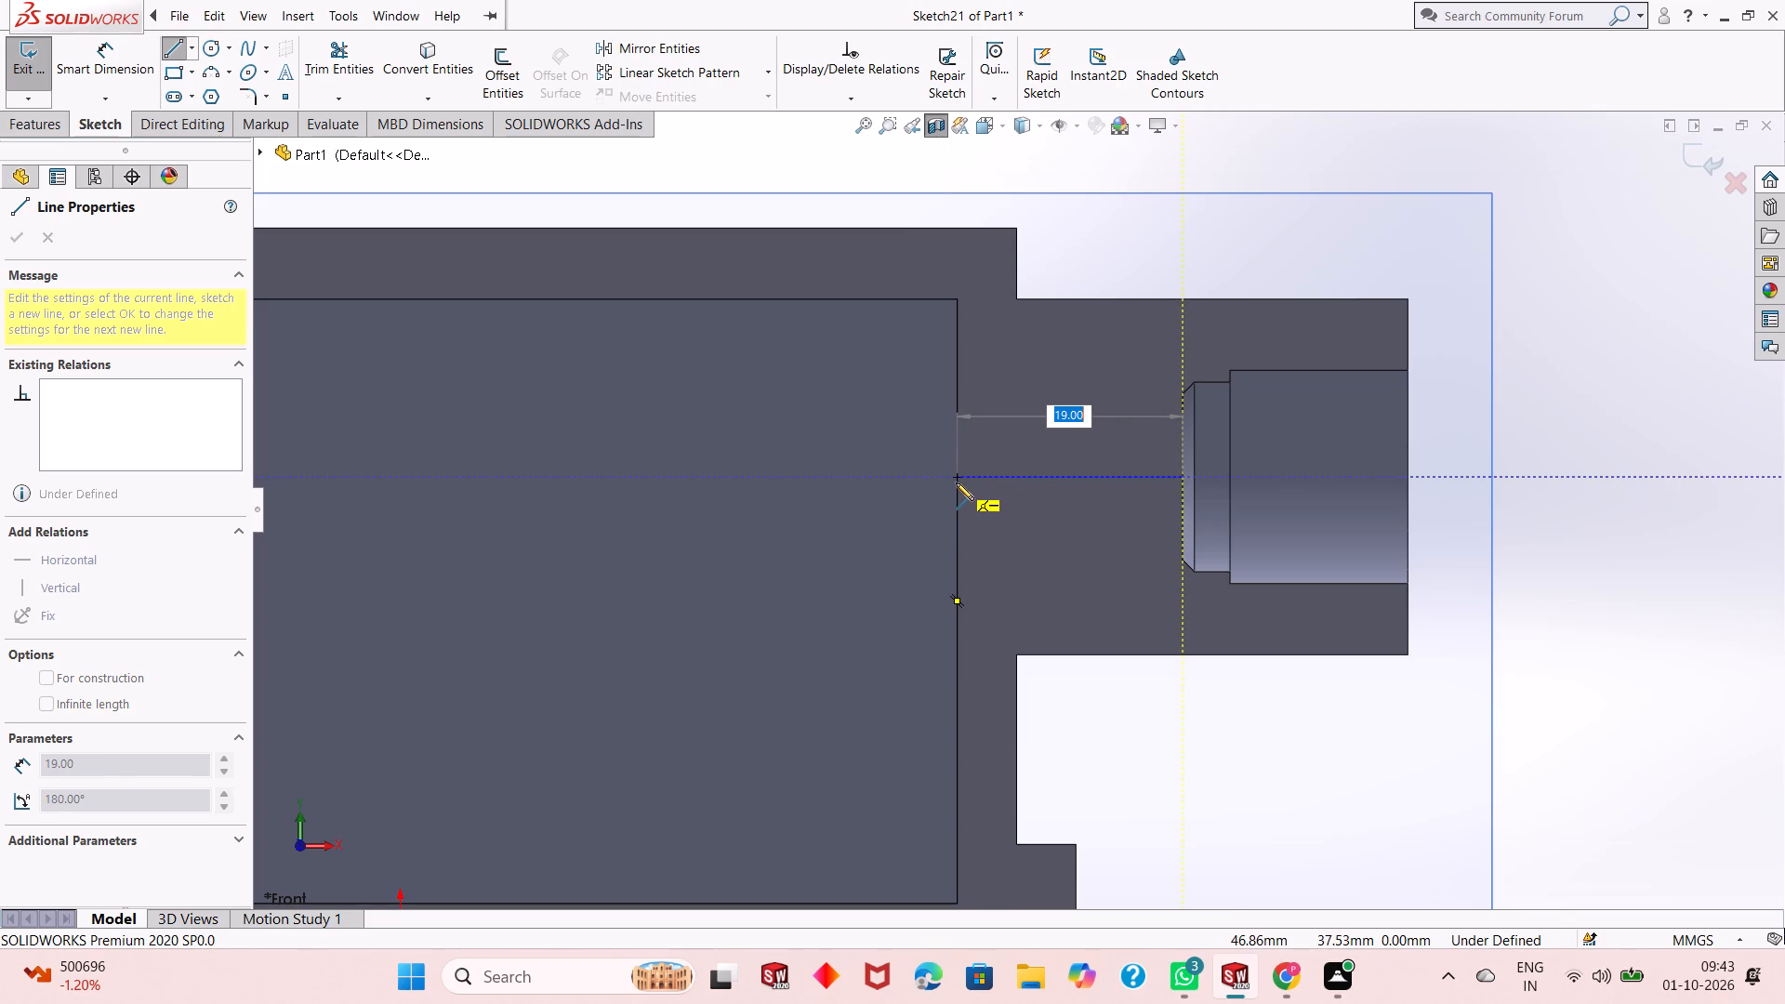
{"action": "left_click", "coordinate": [956, 478]}
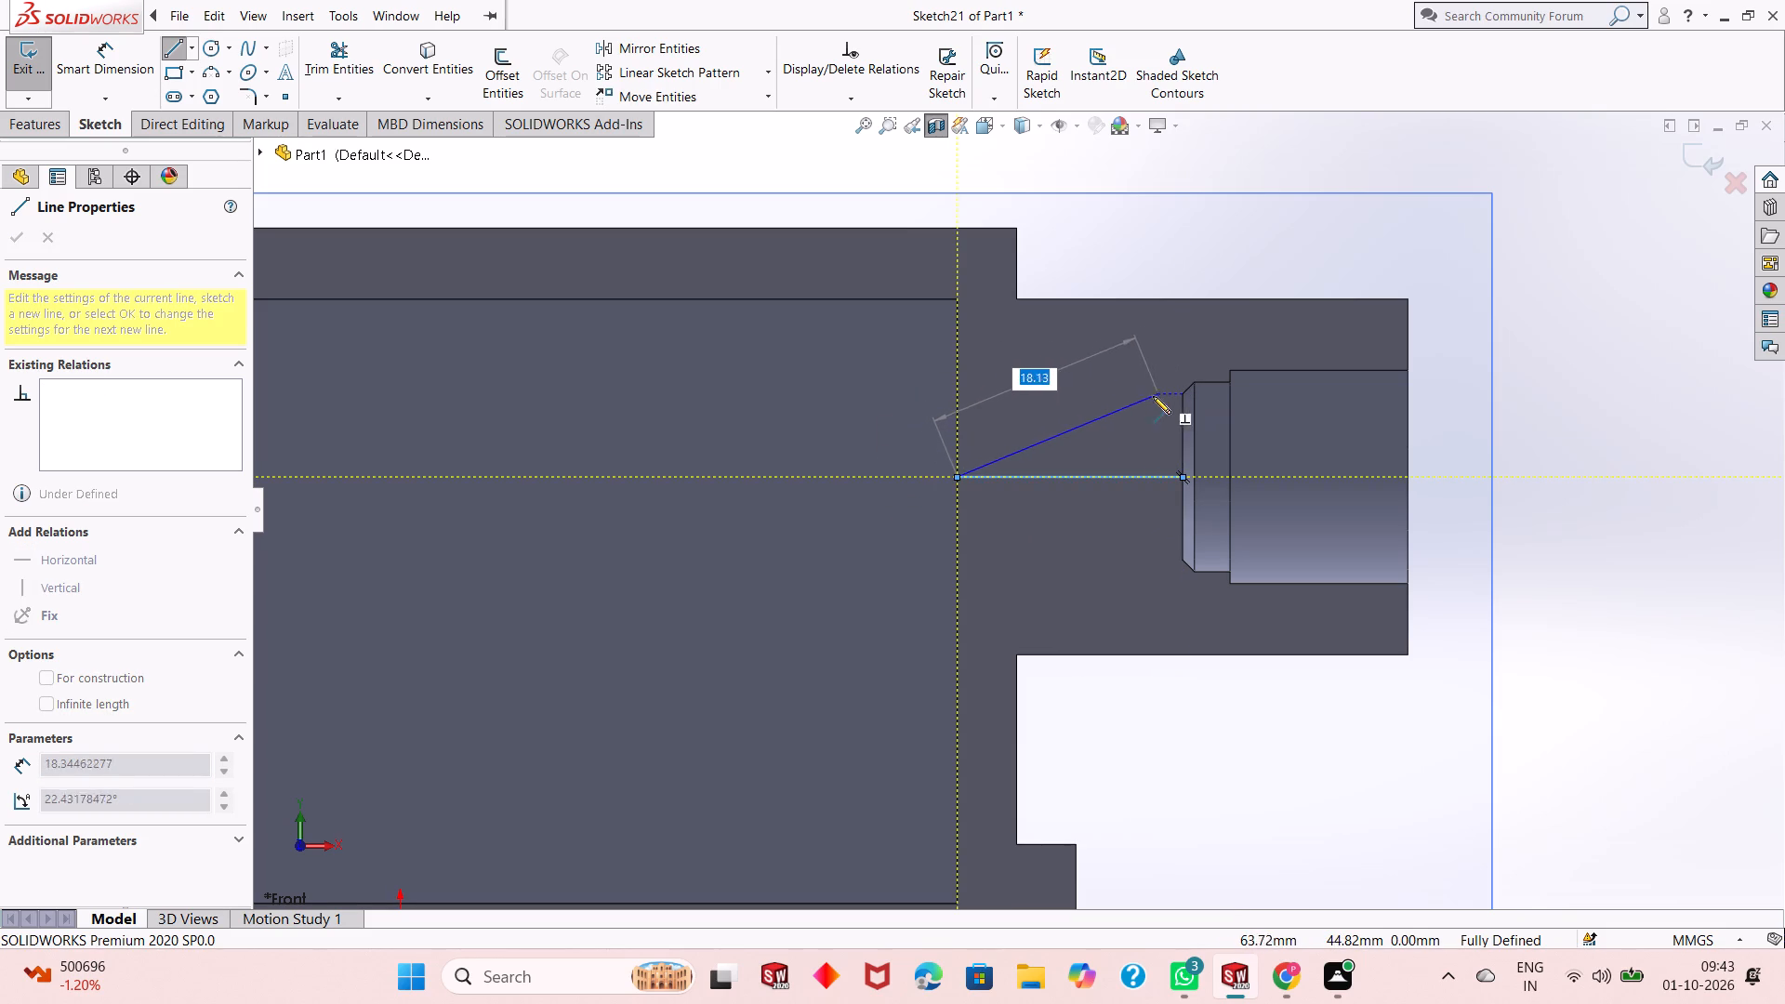
{"action": "left_click", "coordinate": [961, 397]}
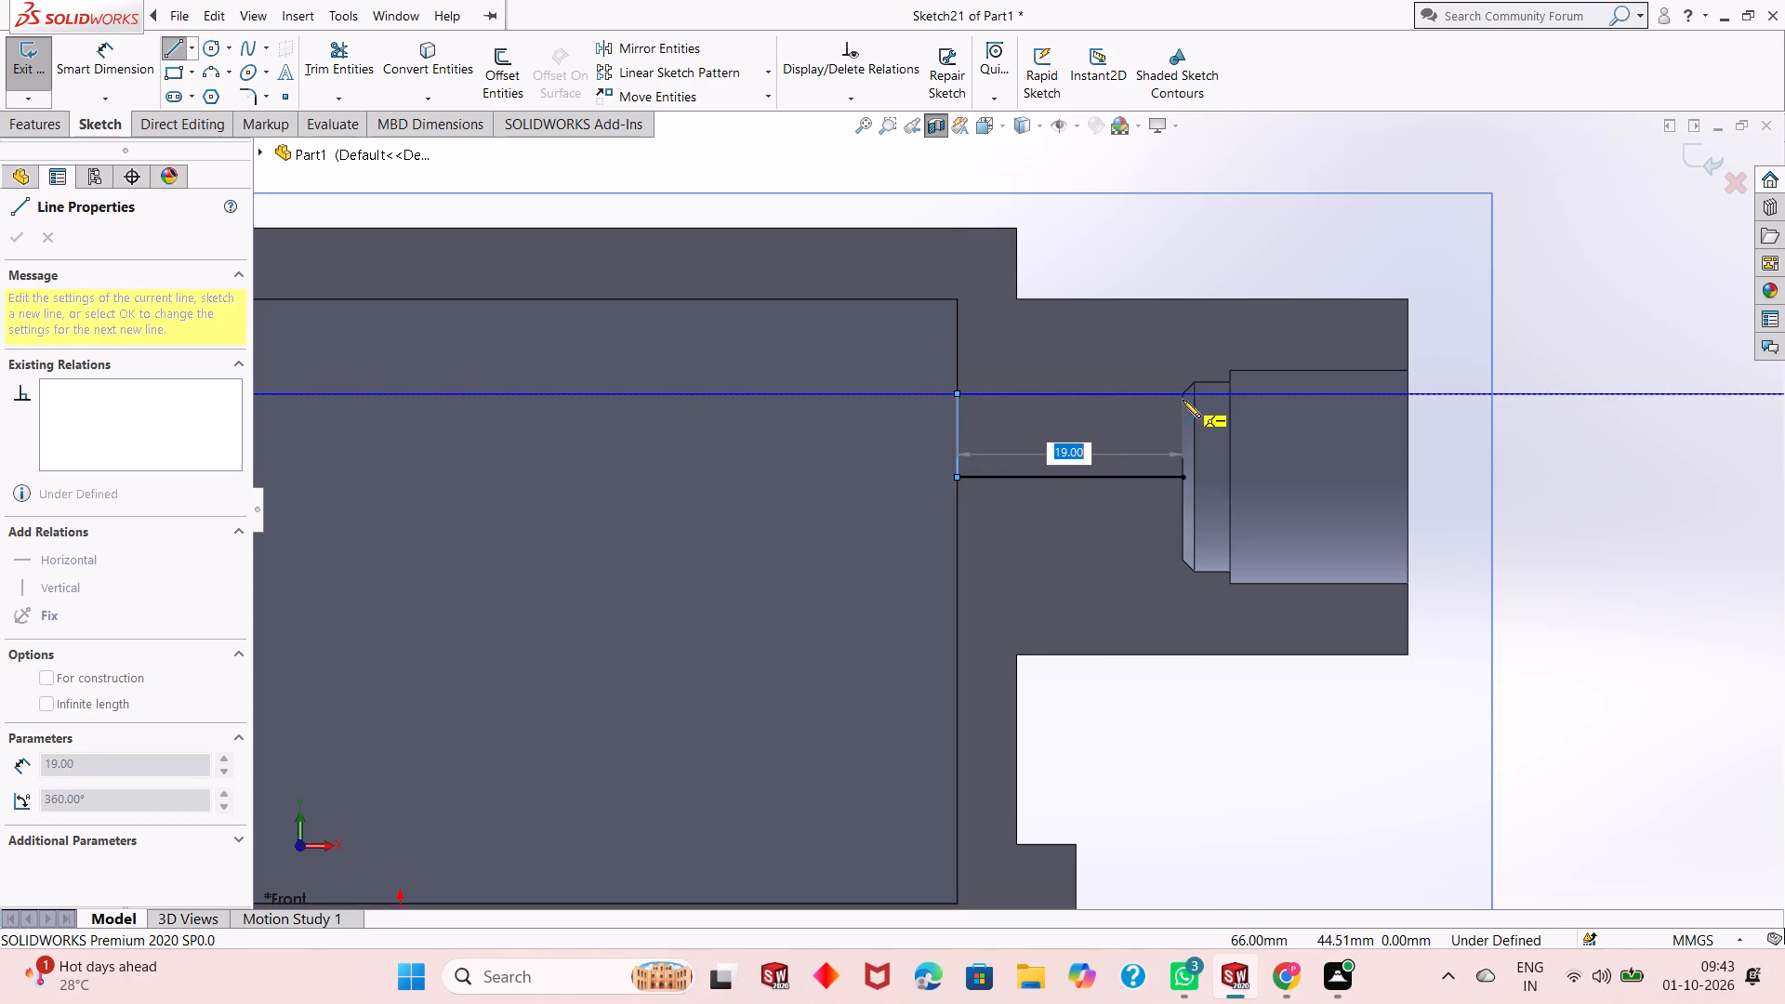
{"action": "left_click", "coordinate": [1182, 391]}
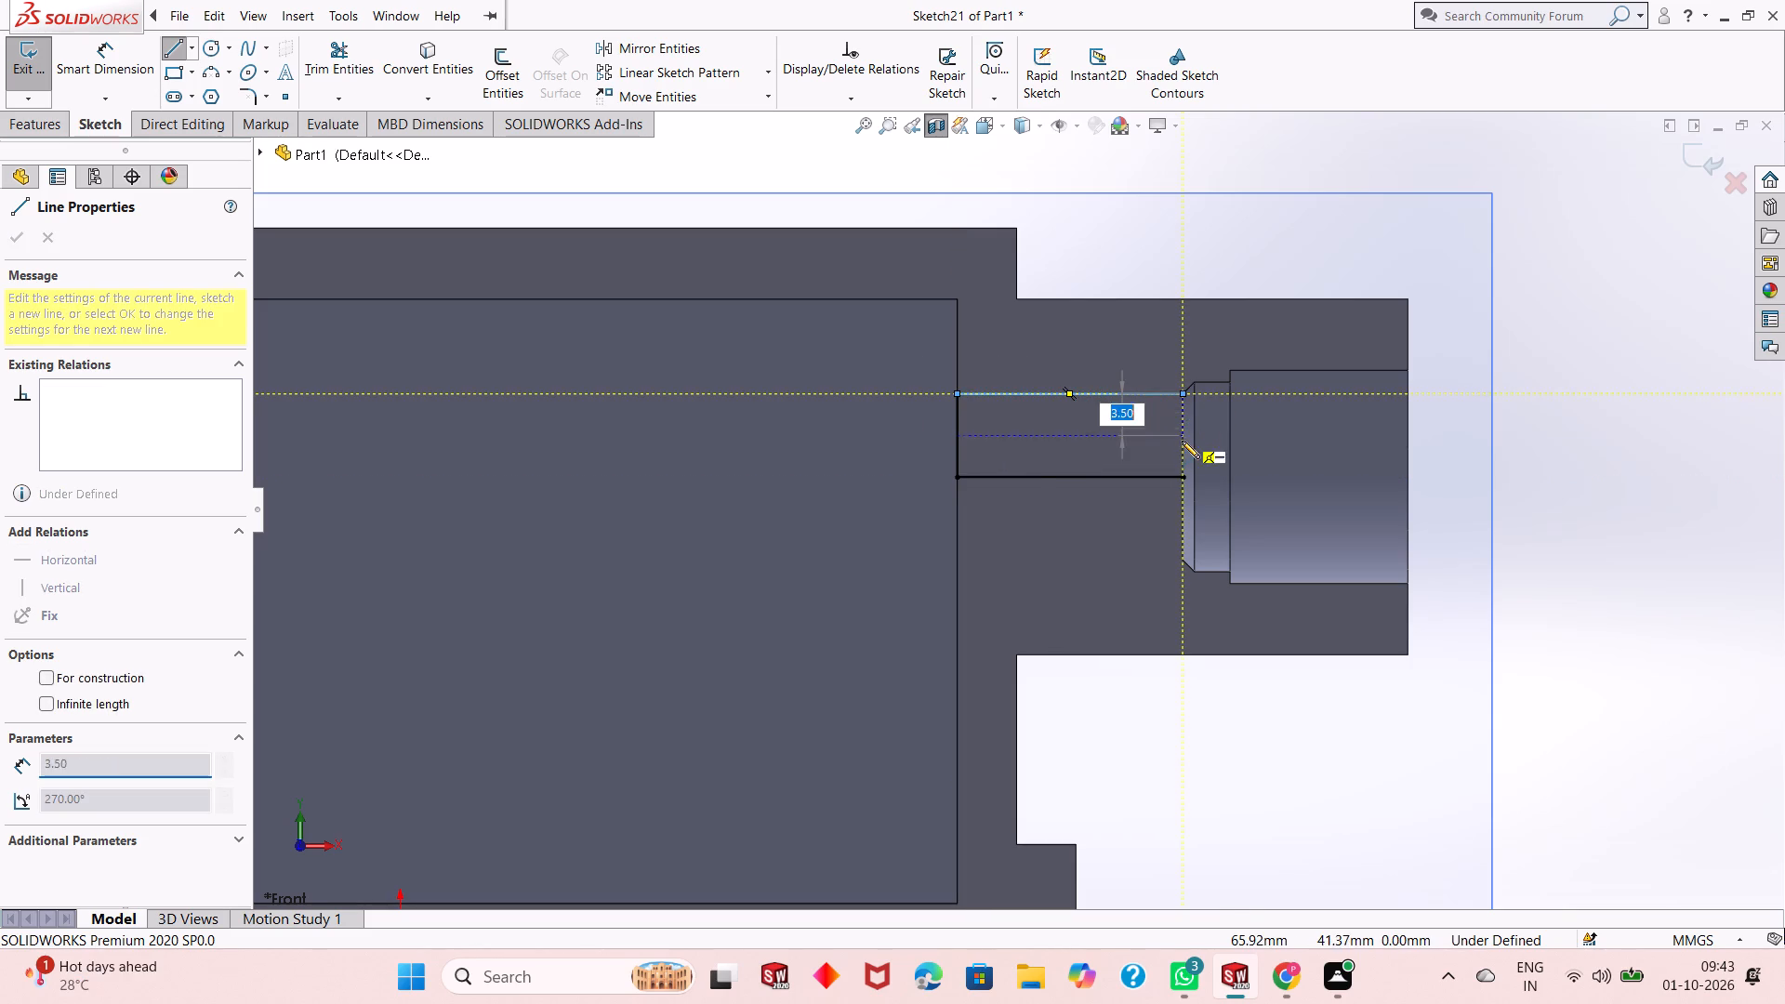
{"action": "left_click", "coordinate": [1182, 478]}
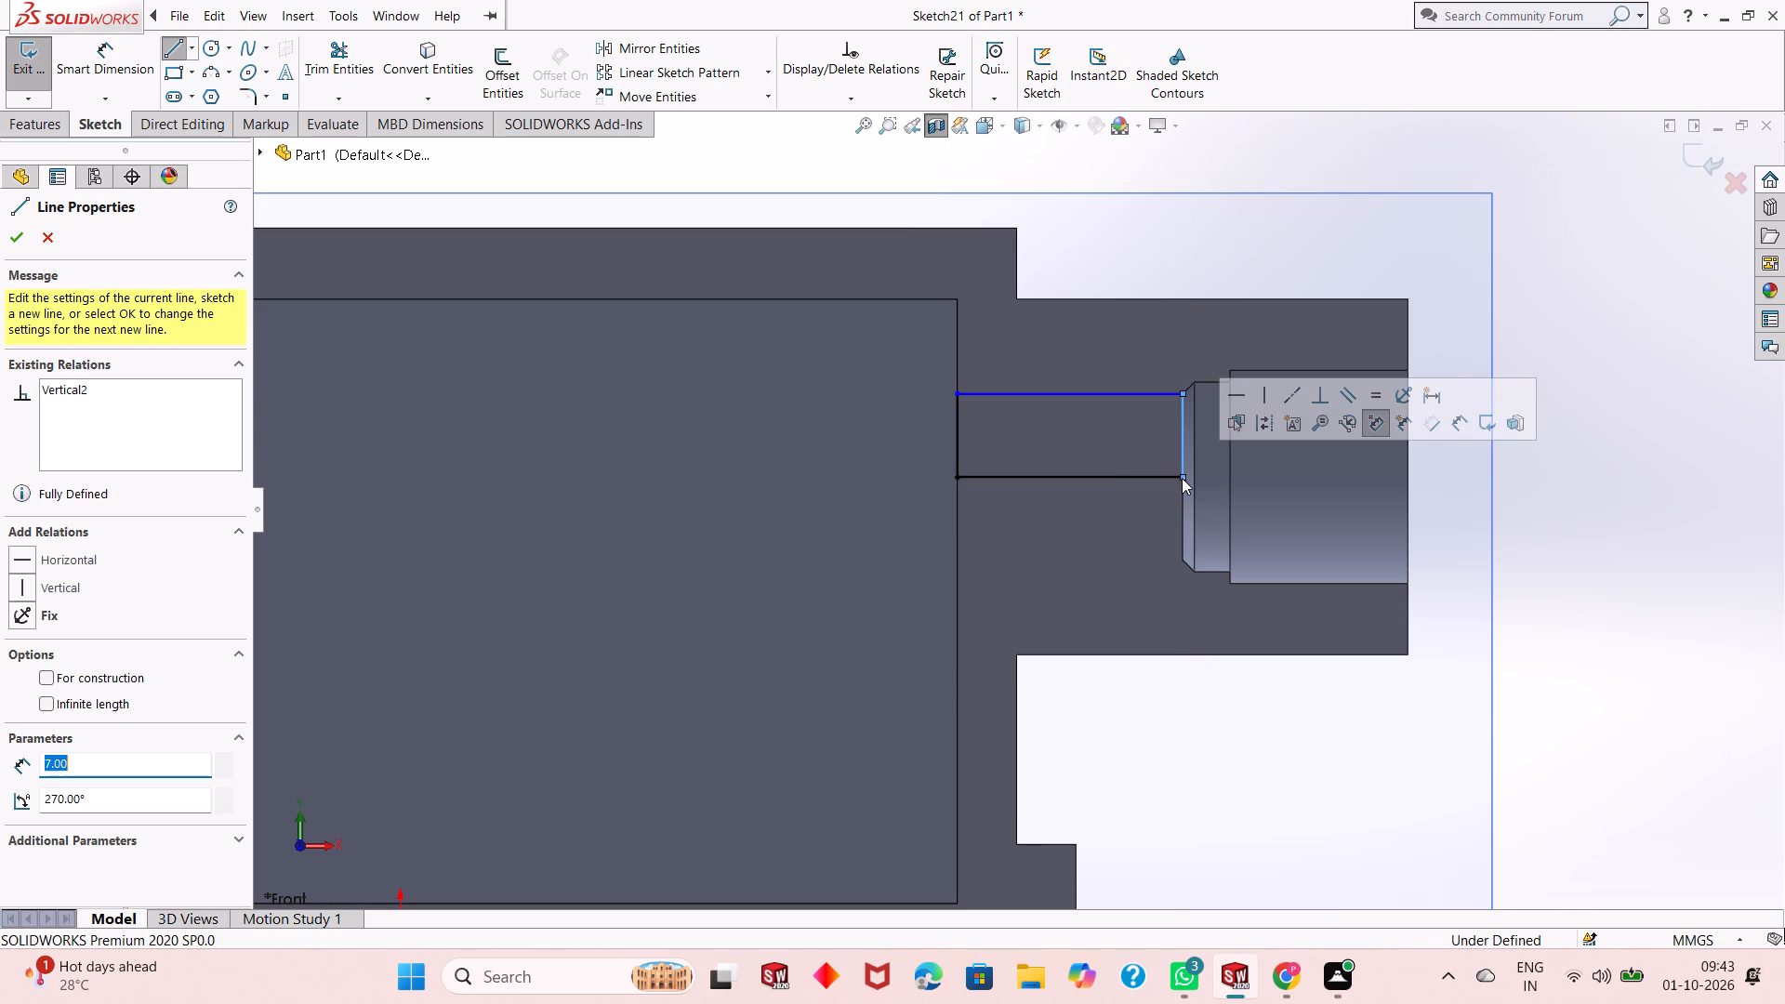
{"action": "key", "text": "Escape"}
{"action": "key", "text": "Escape"}
{"action": "key", "text": "Escape"}
{"action": "key", "text": "Escape"}
{"action": "key", "text": "Escape"}
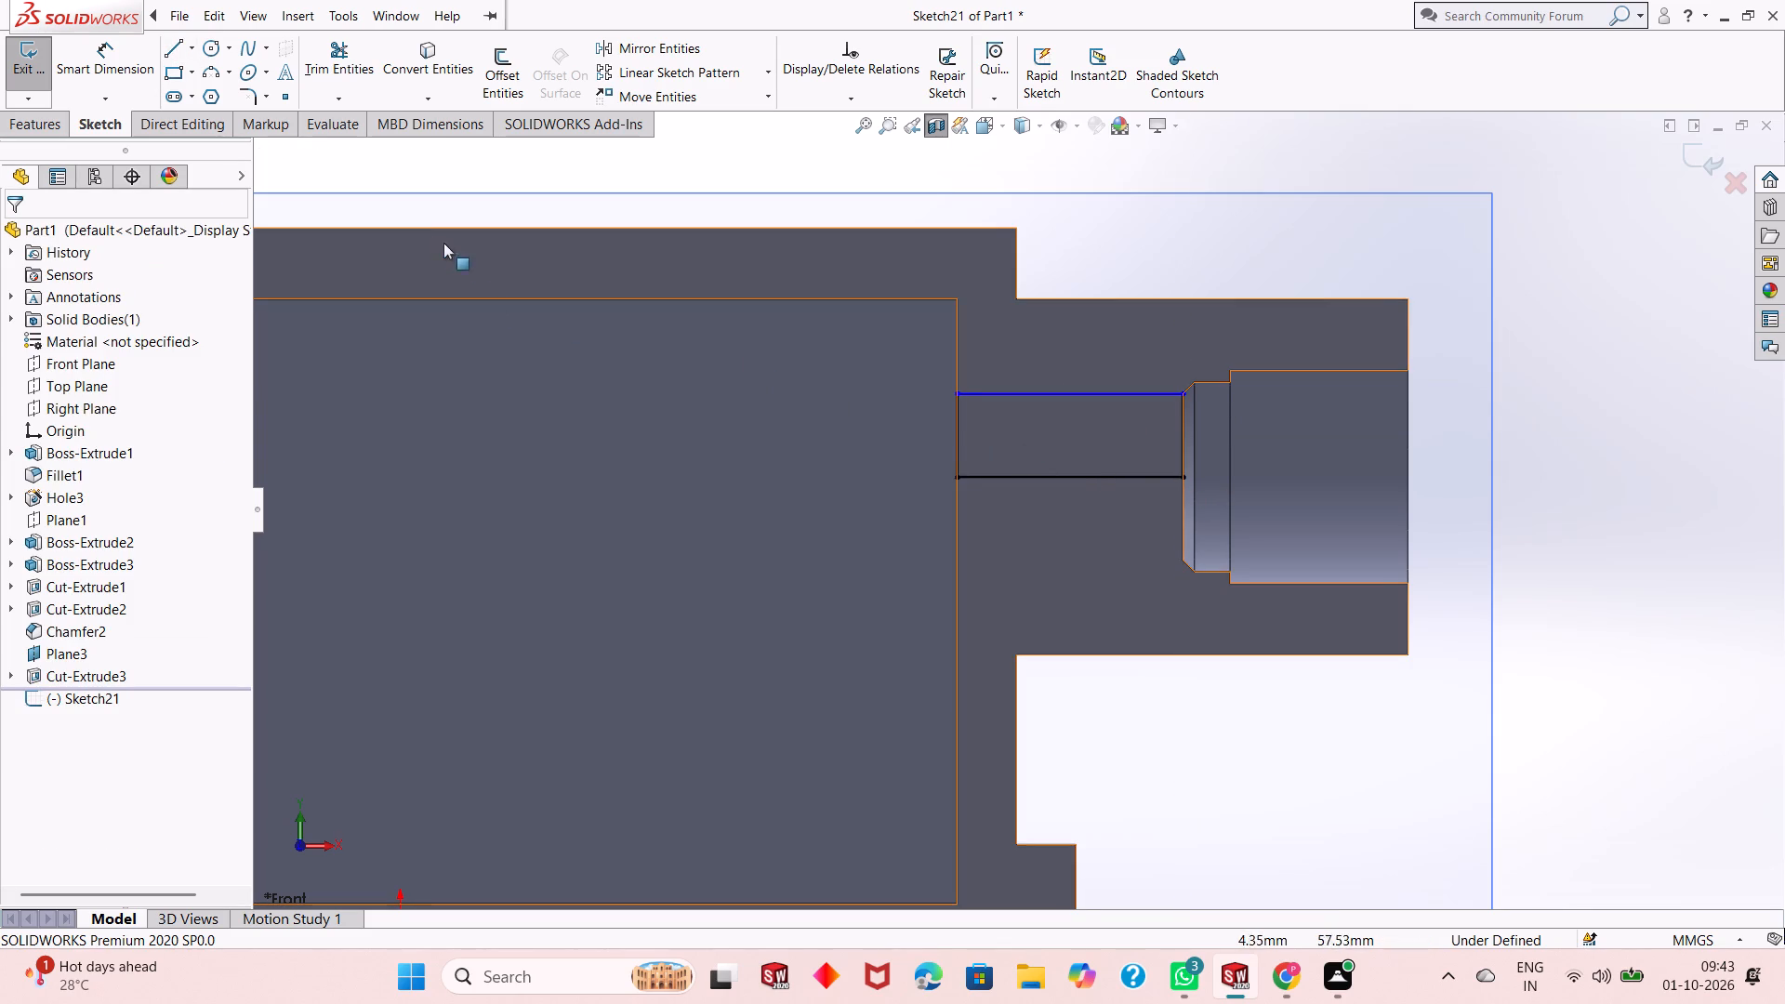
Convert the rectangle's lower horizontal line, along the bore axis, to construction geometry.
{"action": "left_click", "coordinate": [1061, 478]}
{"action": "left_click", "coordinate": [1139, 427]}
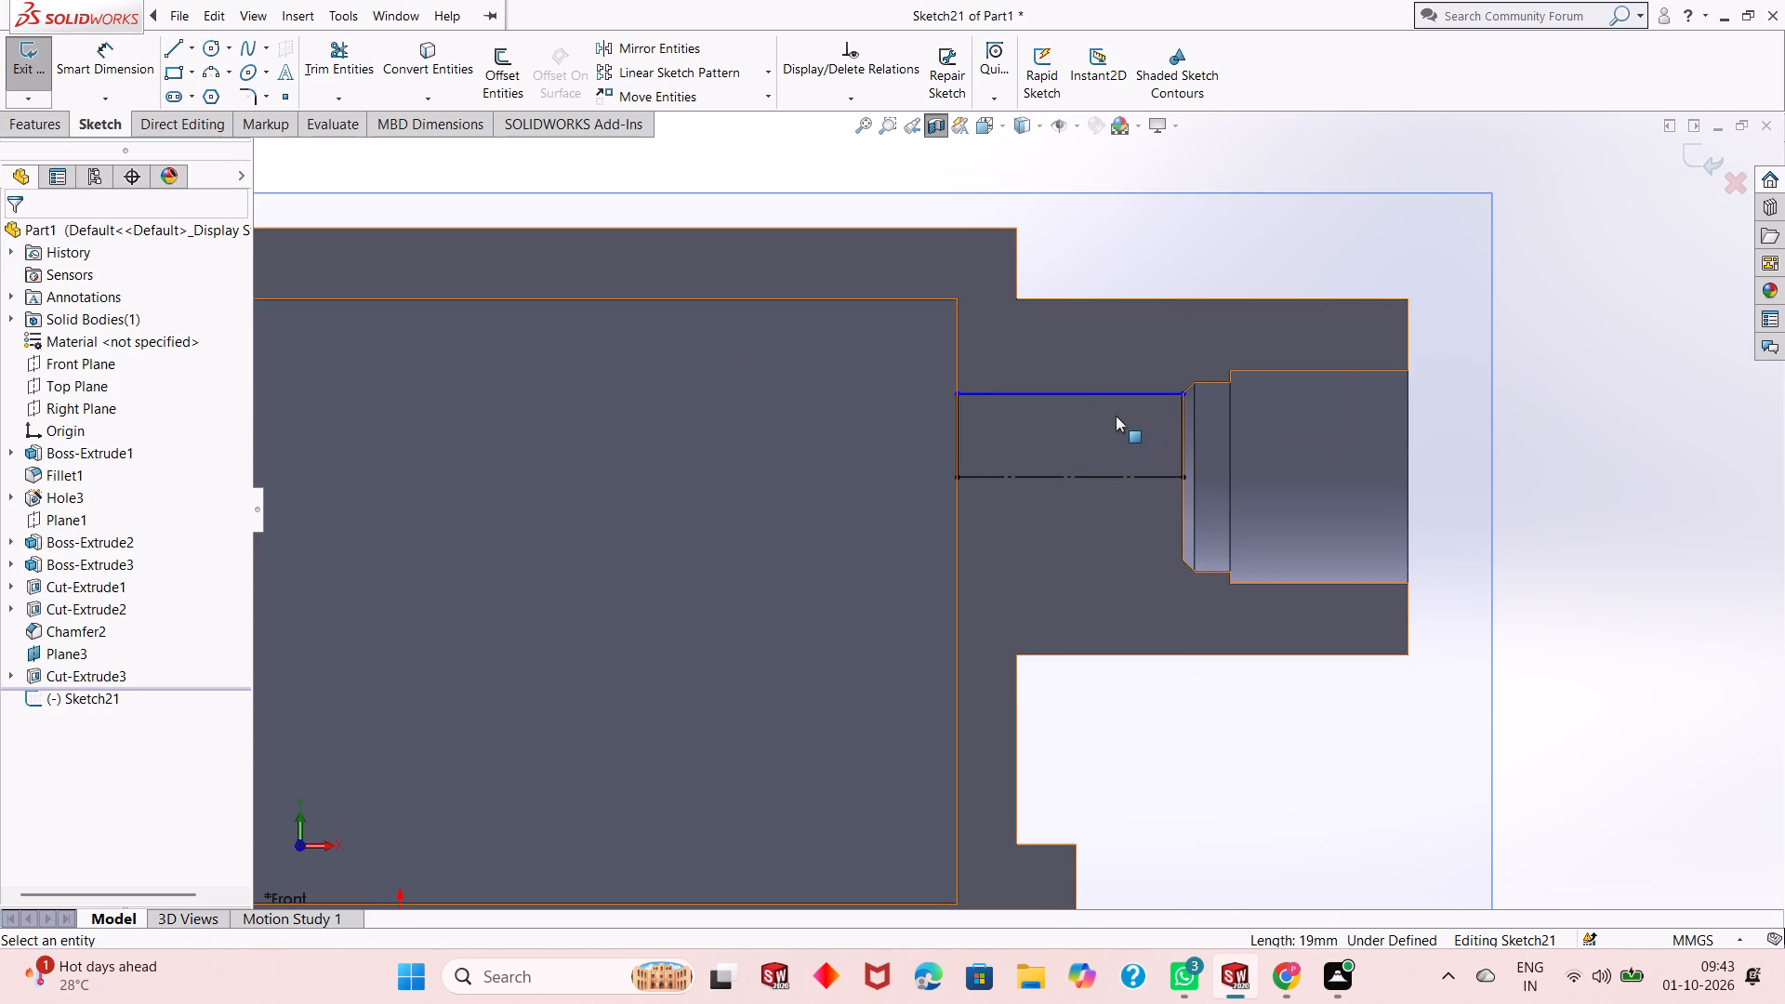
Dimension the rectangle's vertical side at the cavity wall as 7 mm.
{"action": "left_click", "coordinate": [114, 72]}
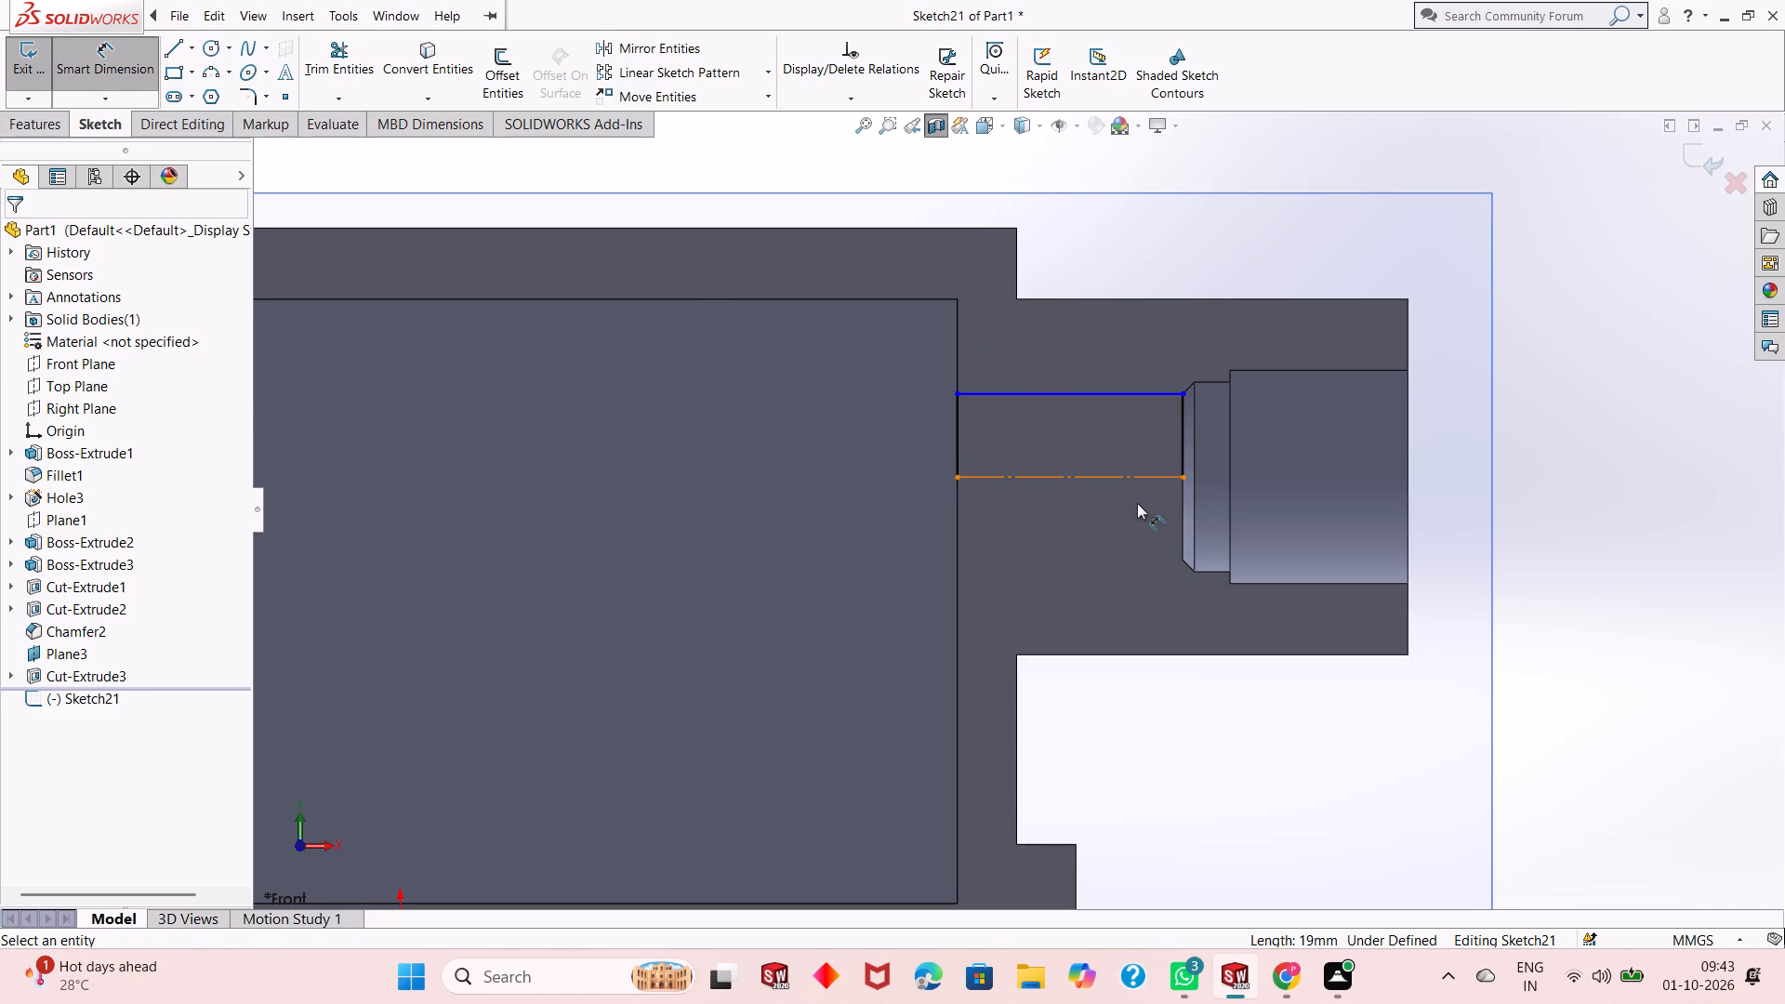
{"action": "left_click", "coordinate": [959, 427]}
{"action": "left_click", "coordinate": [899, 433]}
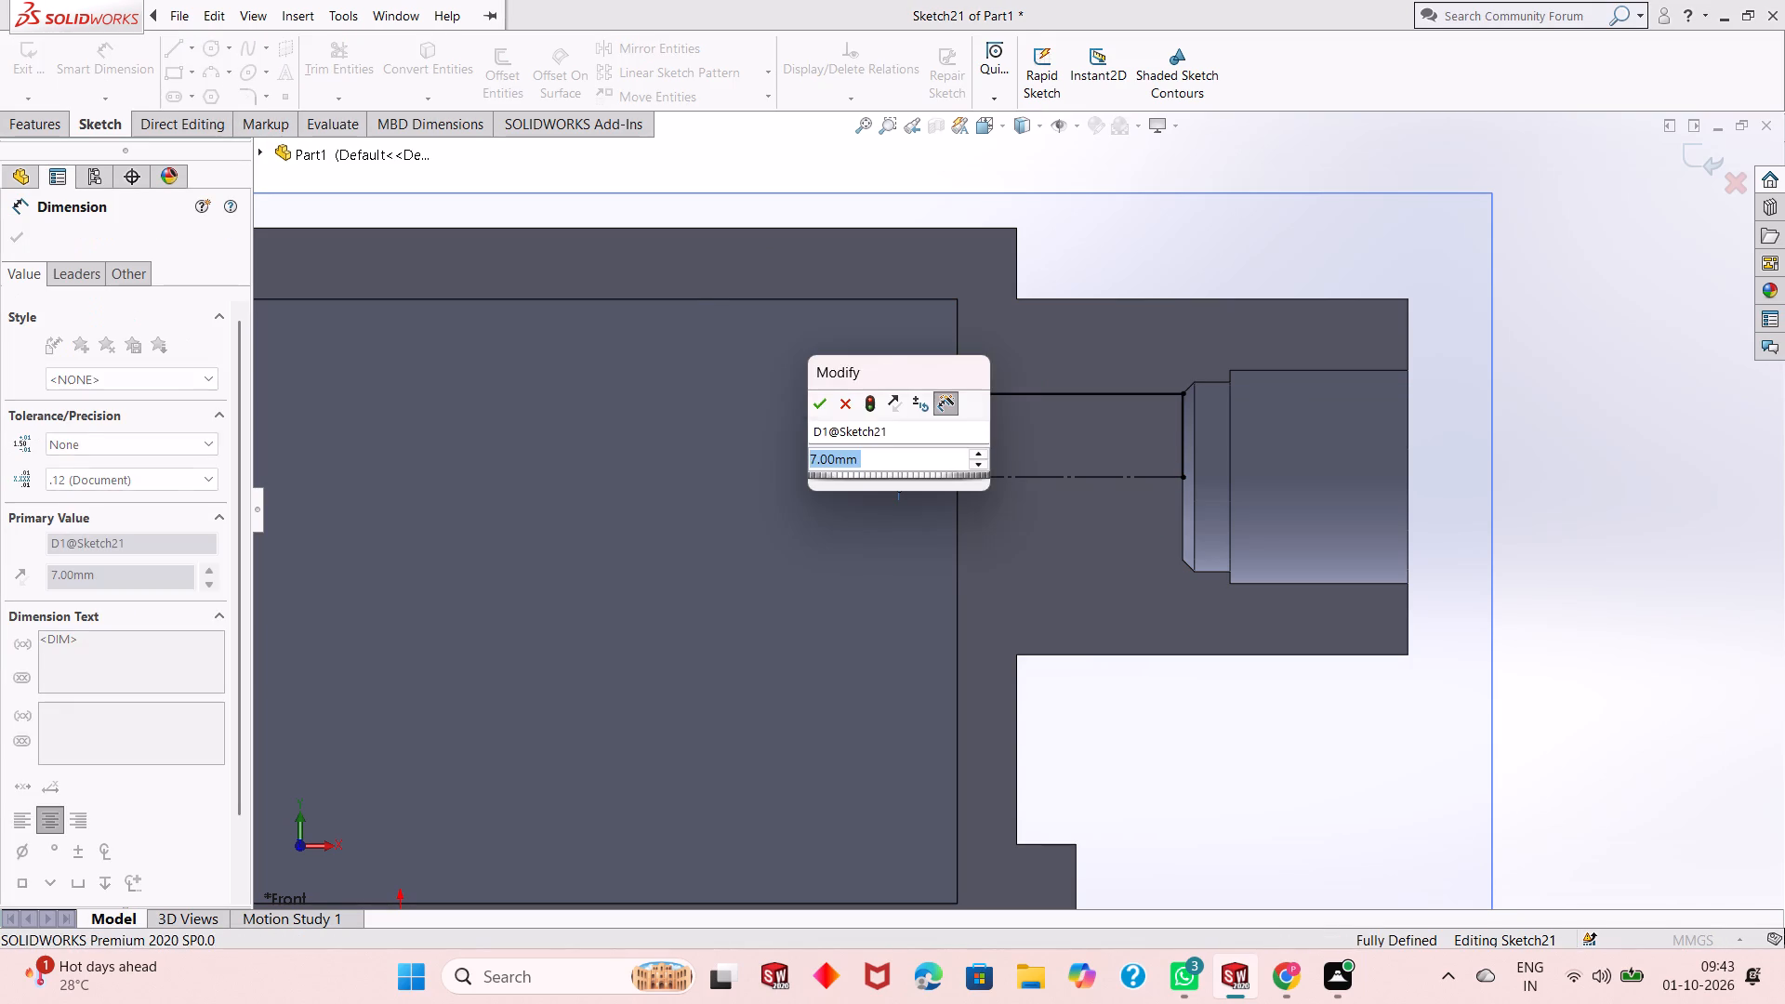
{"action": "key", "text": "Return"}
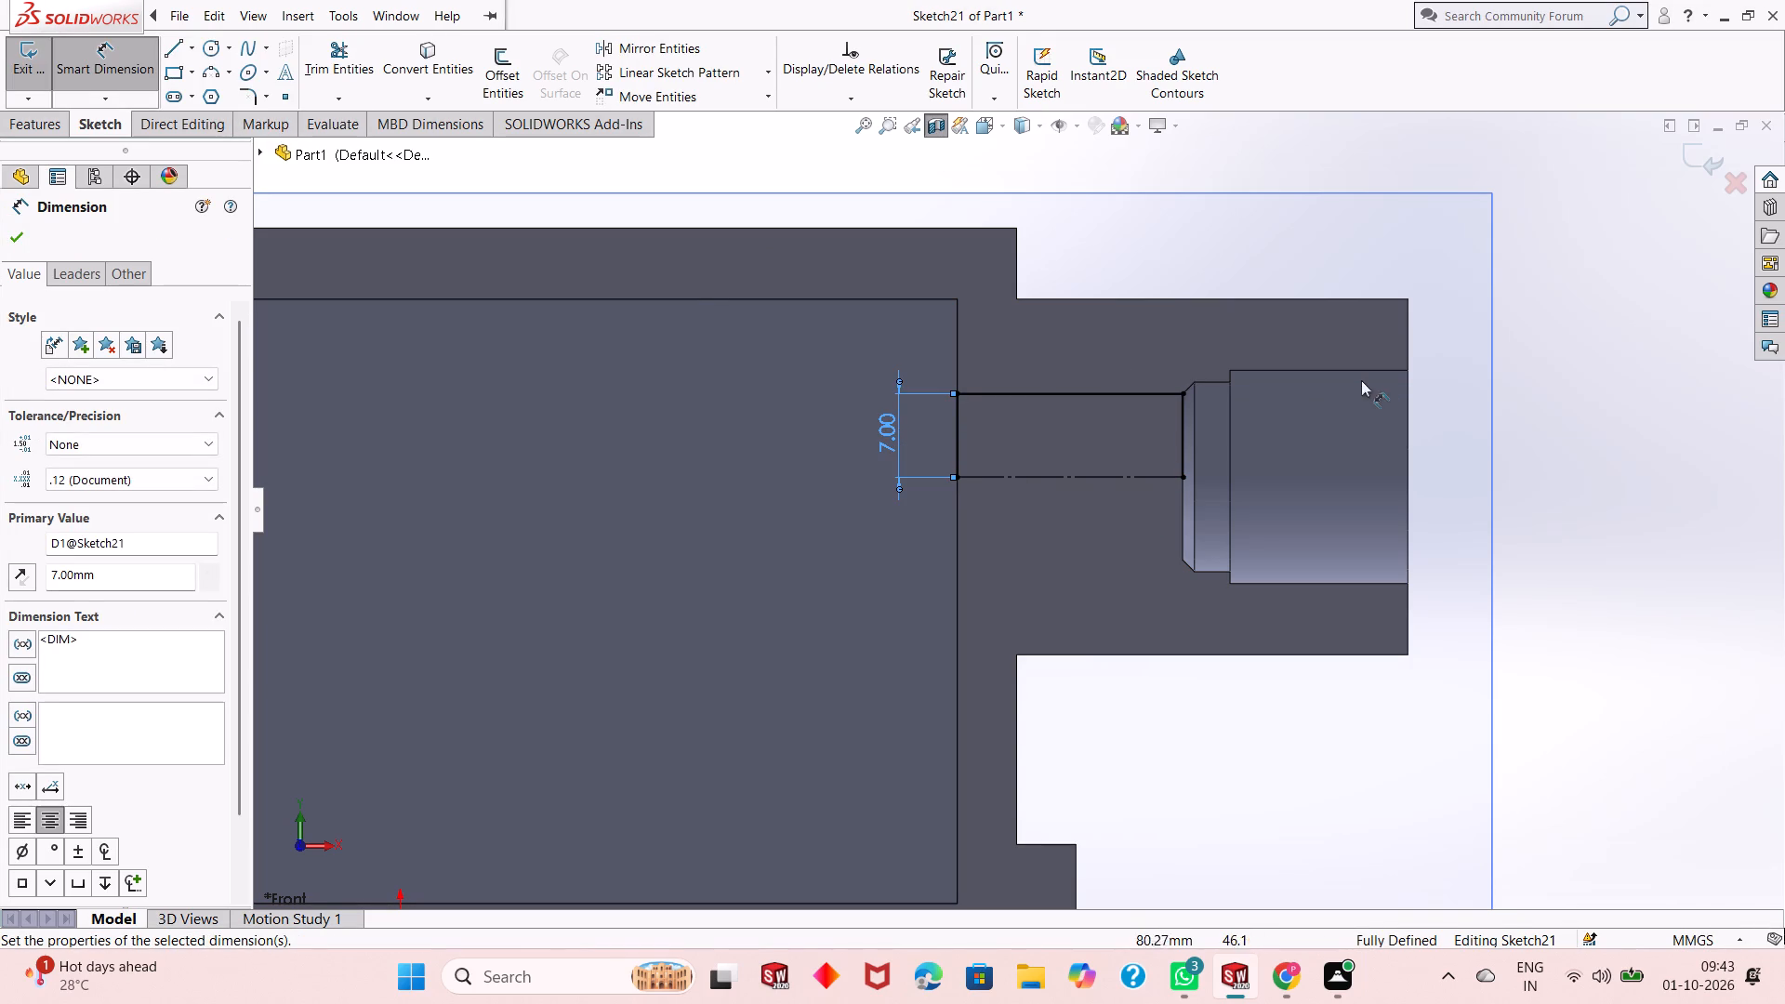
{"action": "right_click", "coordinate": [1500, 364]}
{"action": "left_click", "coordinate": [1562, 411]}
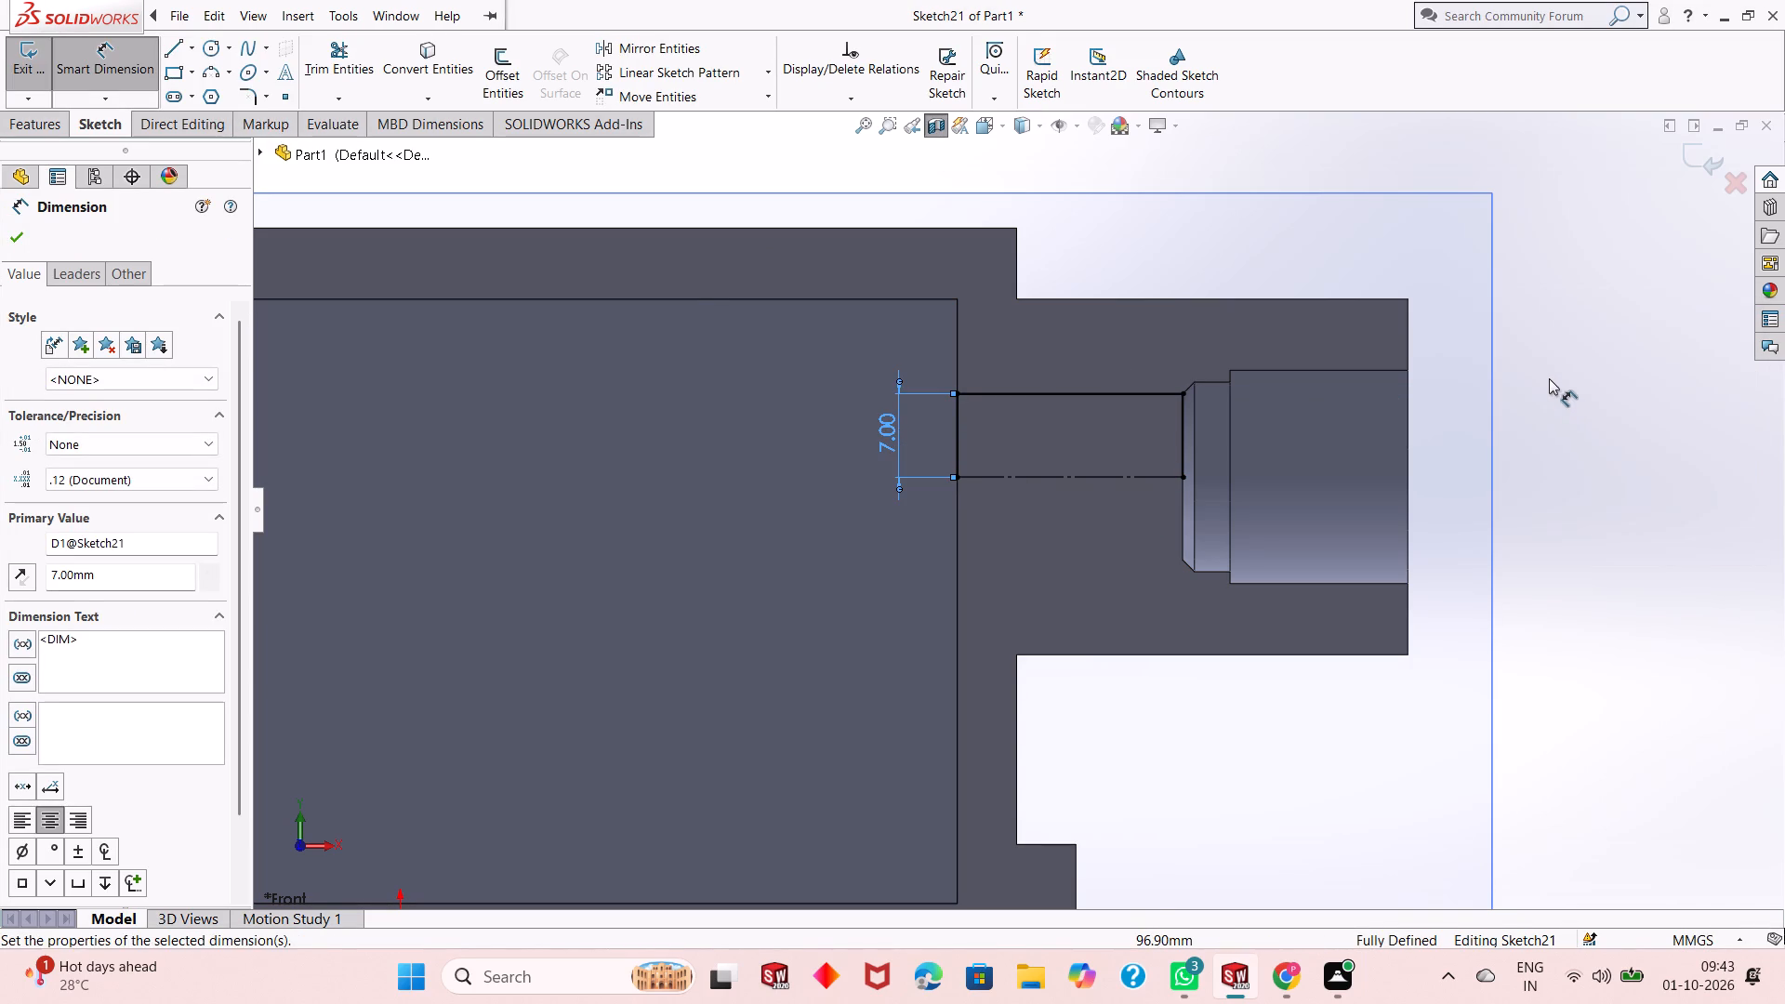
{"action": "right_click", "coordinate": [1549, 378]}
{"action": "left_click", "coordinate": [1559, 411]}
{"action": "right_click", "coordinate": [1511, 306]}
{"action": "left_click", "coordinate": [1549, 366]}
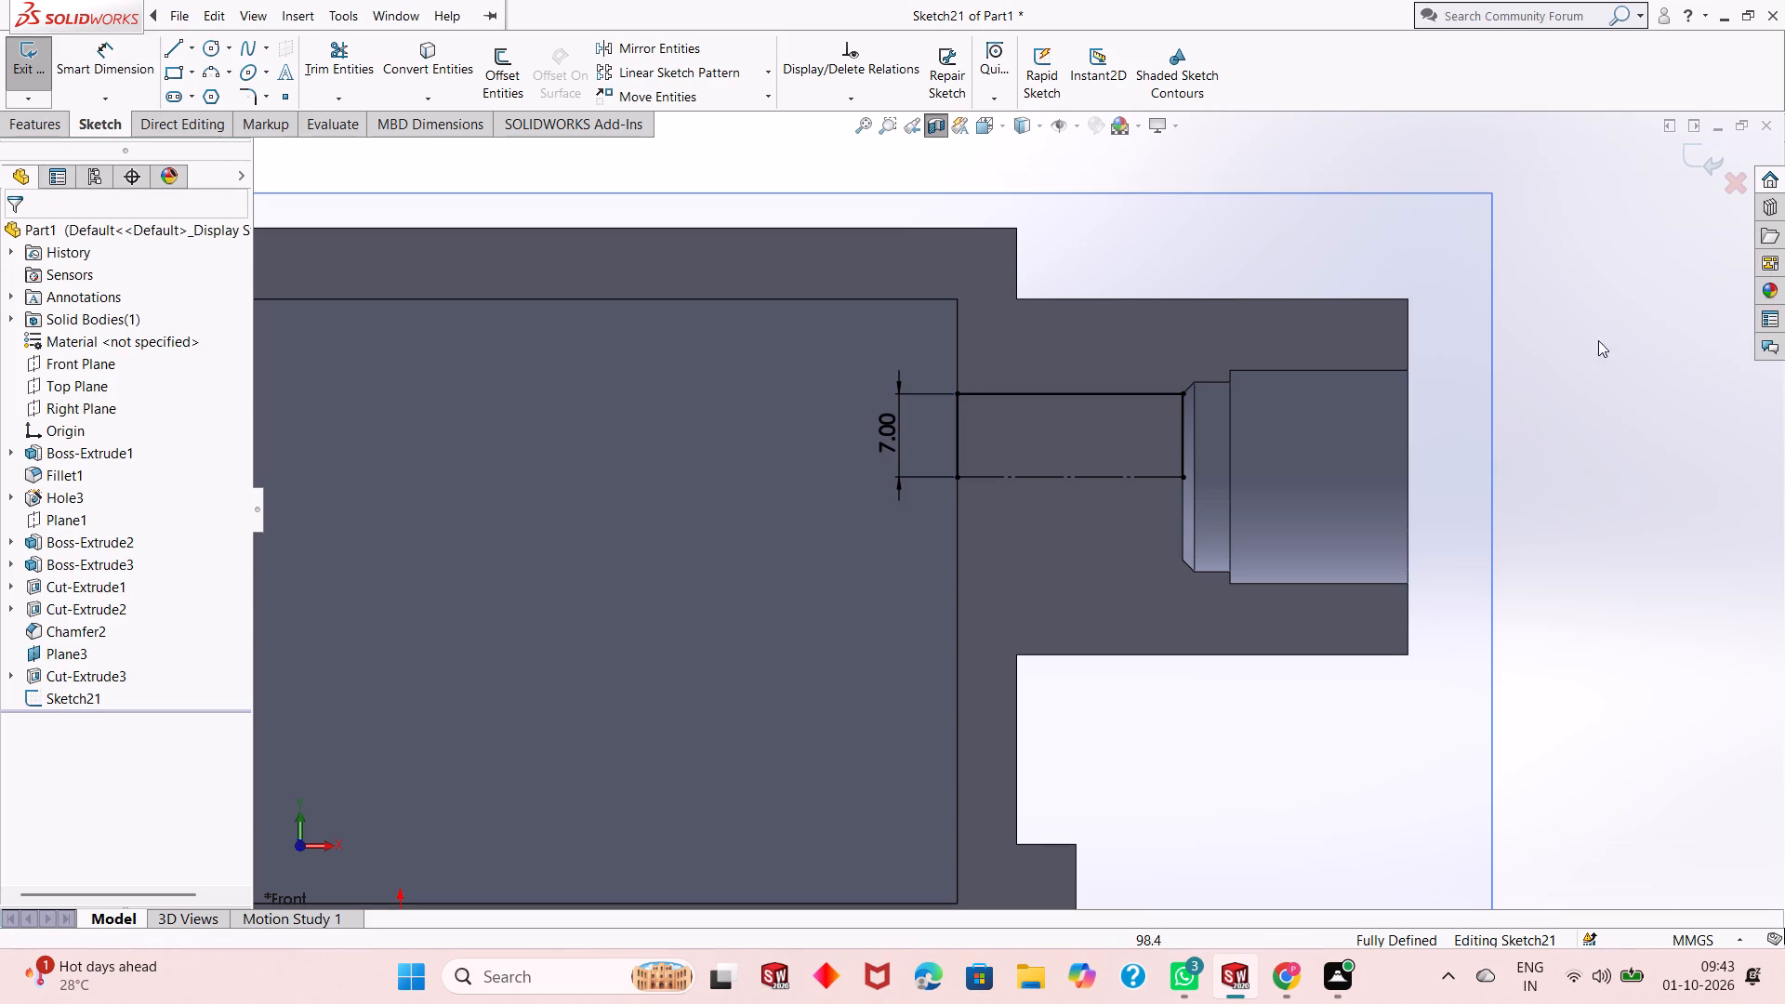
Cut-revolve the 7 mm high rectangle 360° about its construction line along the bore axis, letting the sketch be closed automatically.
{"action": "left_click", "coordinate": [47, 127]}
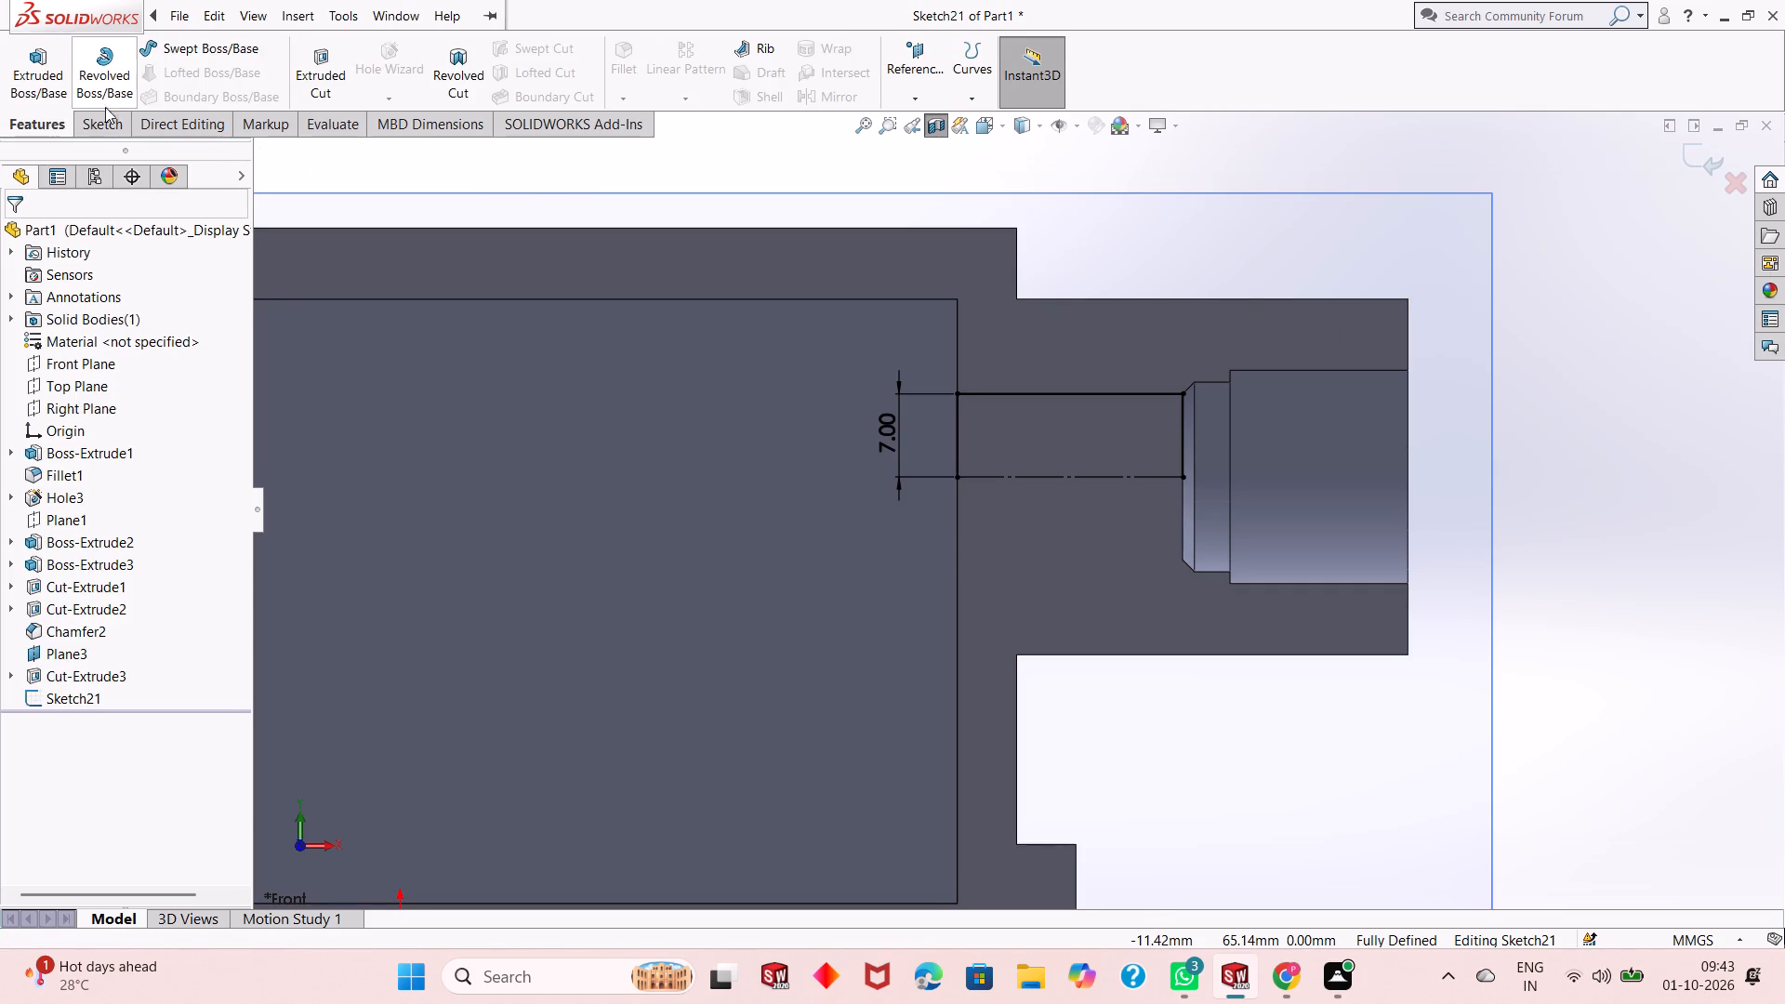
{"action": "left_click", "coordinate": [459, 80]}
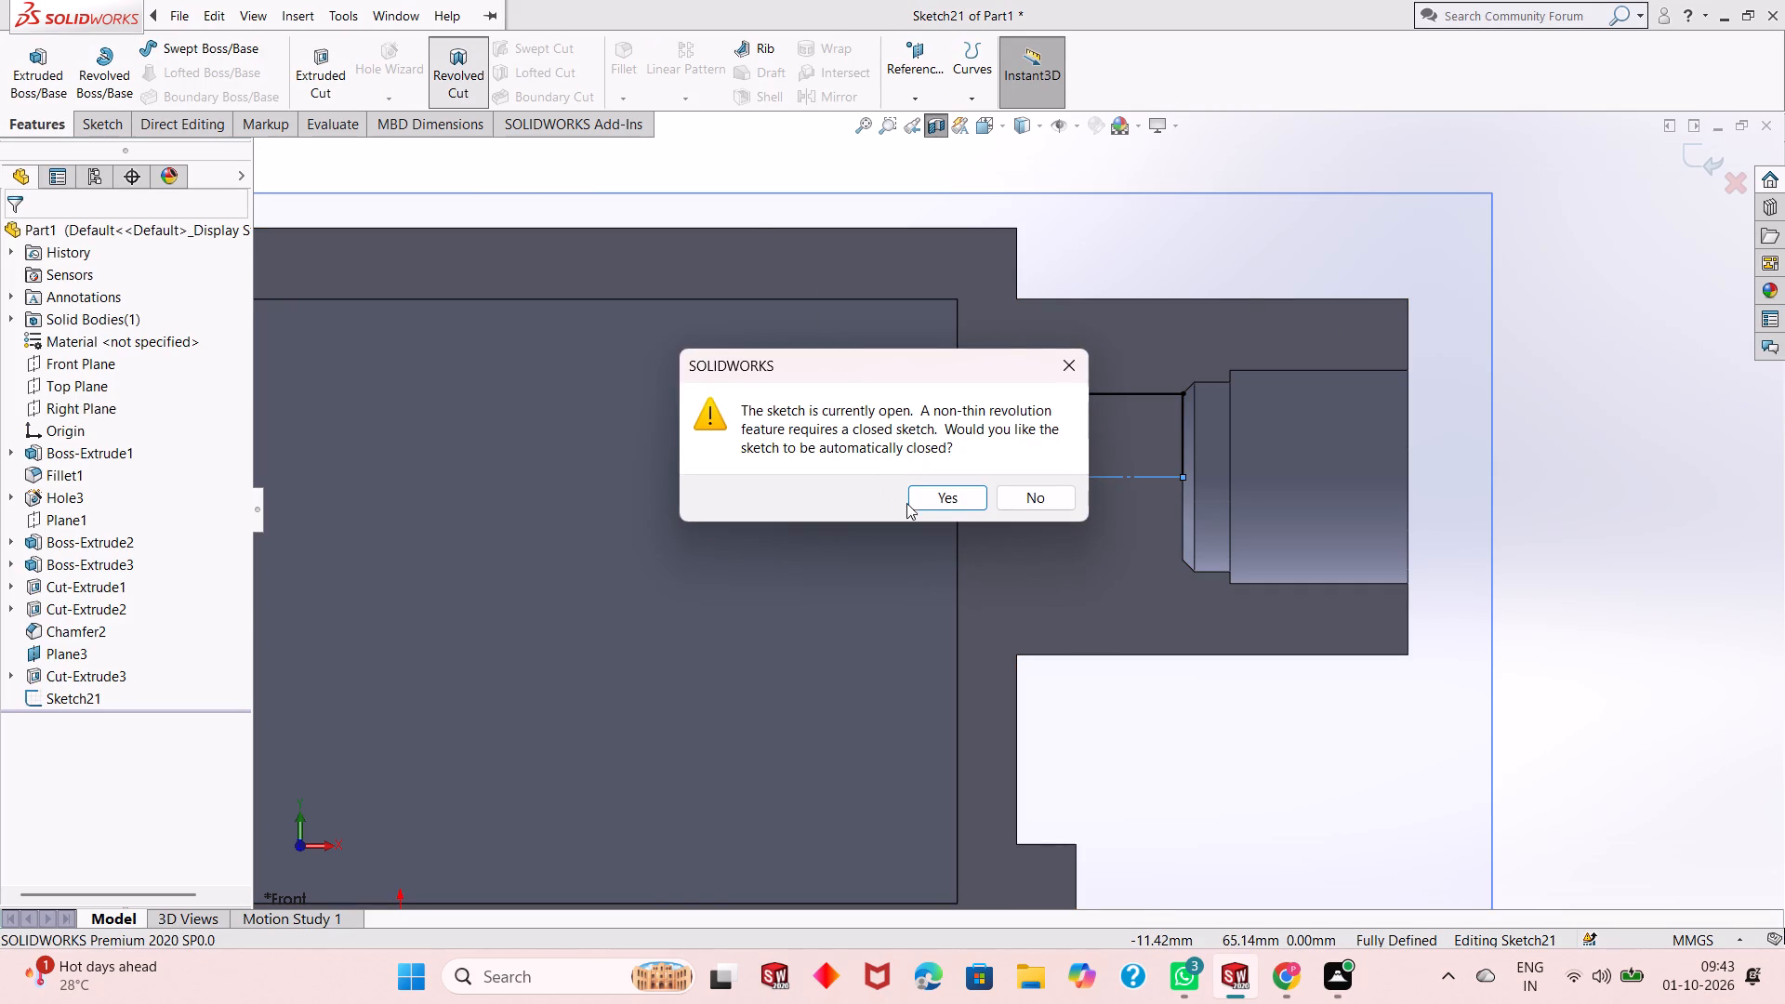
{"action": "left_click", "coordinate": [964, 505]}
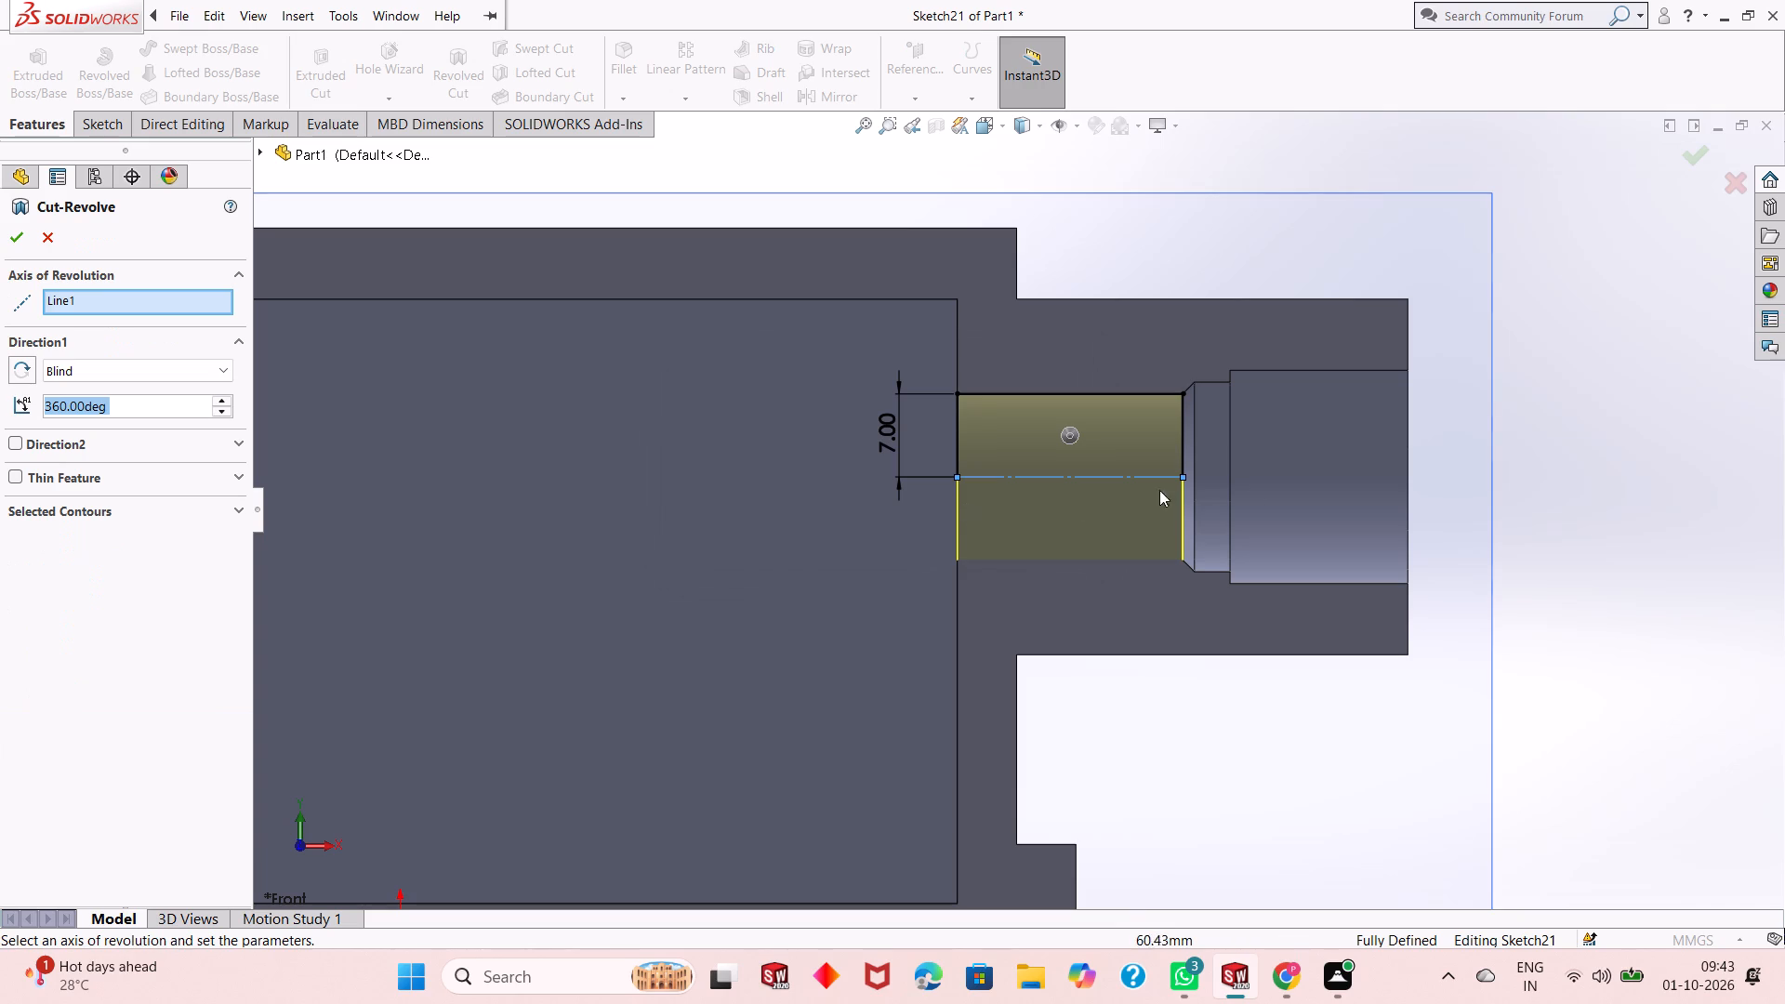
{"action": "middle_click_drag", "start_coordinate": [1635, 509], "coordinate": [1597, 518]}
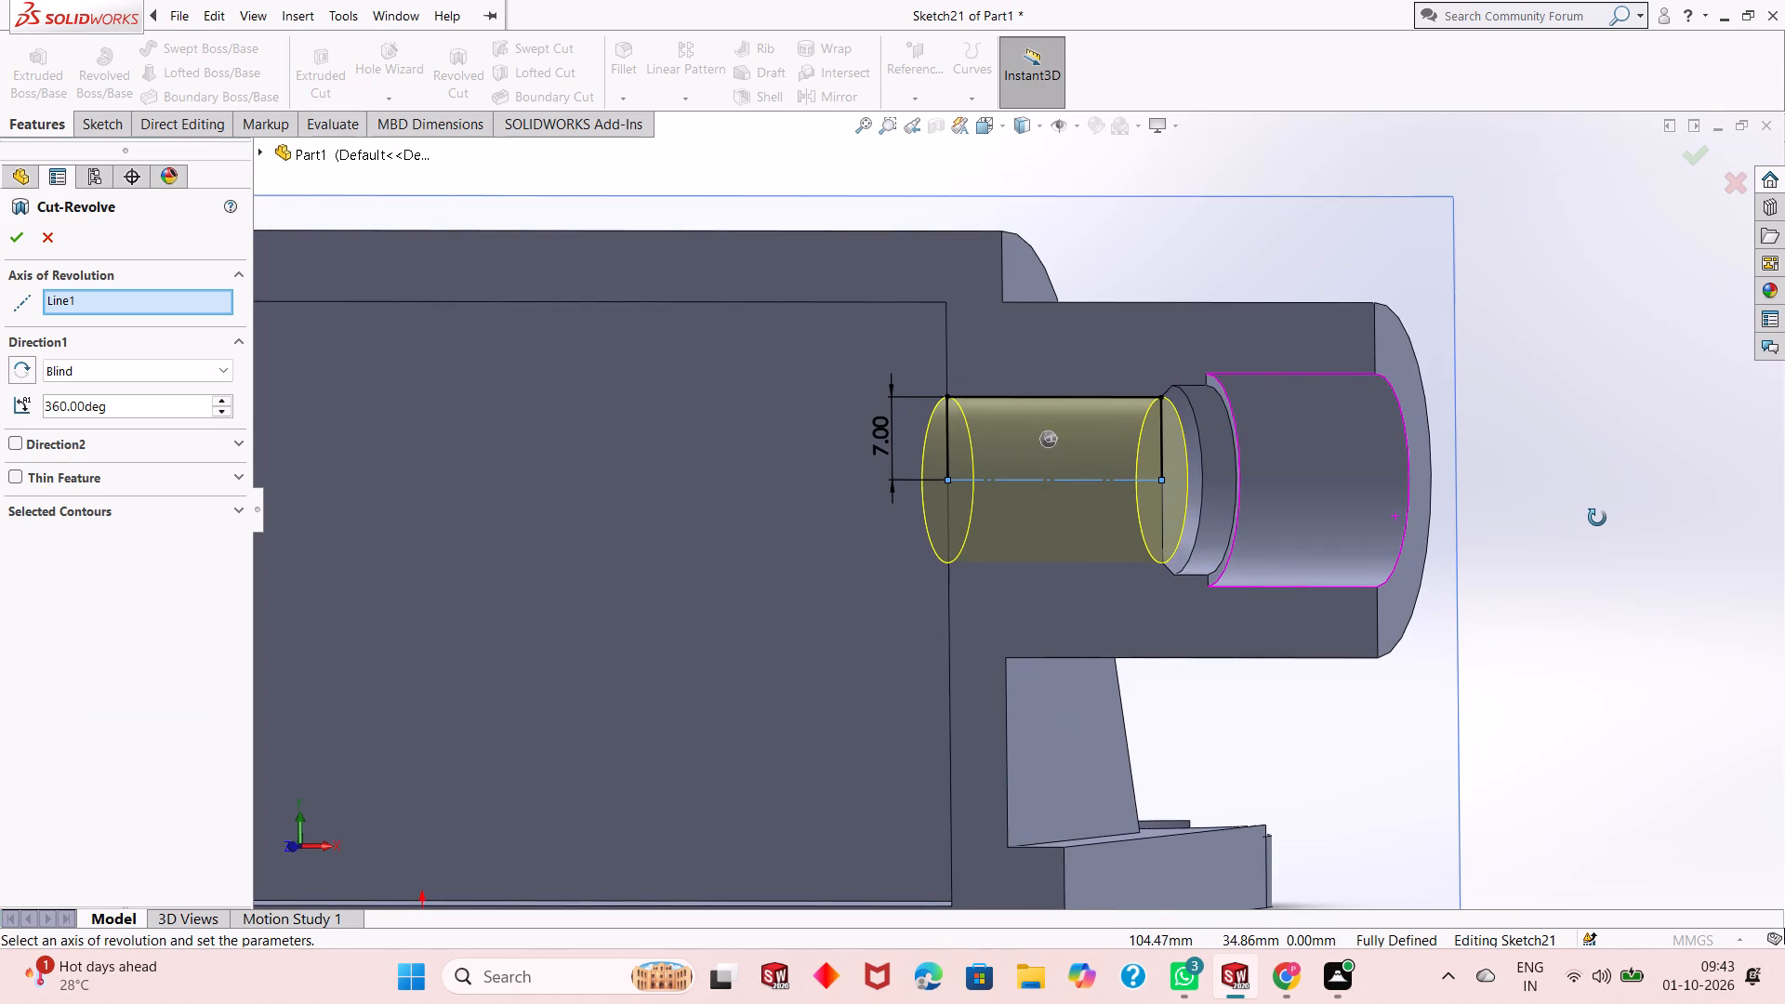
{"action": "middle_click_drag", "start_coordinate": [1597, 518], "coordinate": [1582, 522]}
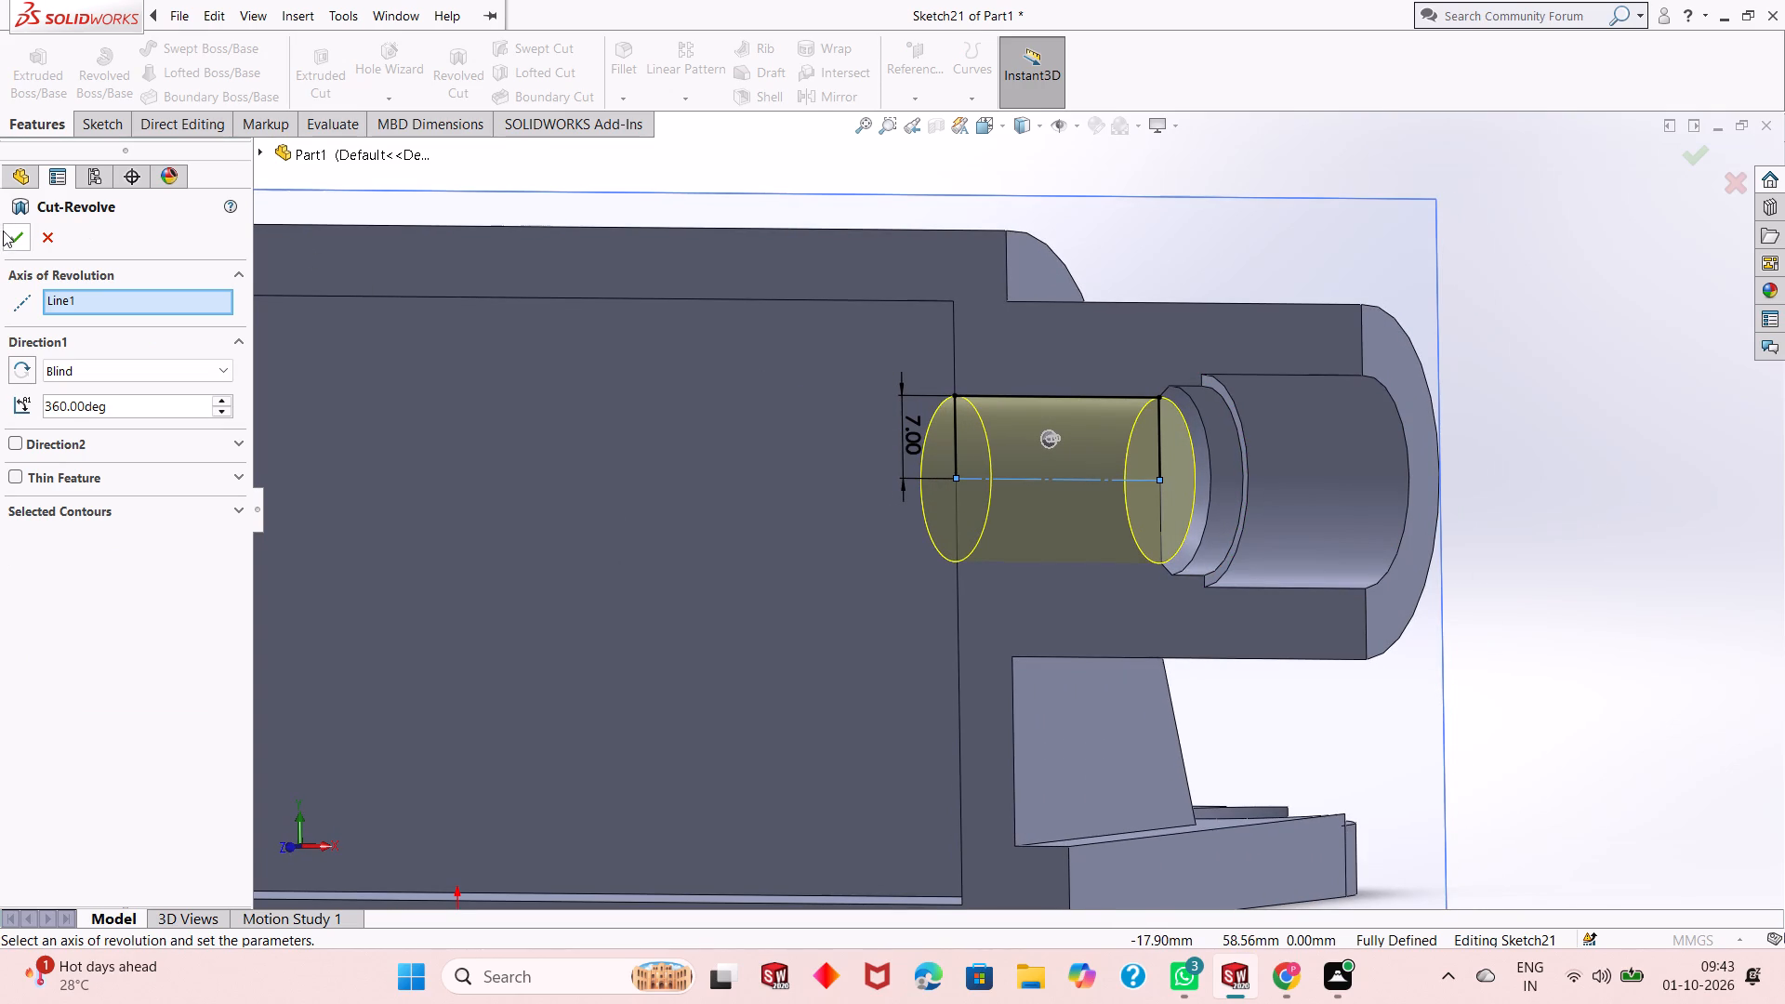
{"action": "left_click", "coordinate": [3, 238]}
Examine the sectioned passage between the rectangular cavity and the boss bore from several angles and square-on.
{"action": "middle_click_drag", "start_coordinate": [1480, 528], "coordinate": [1512, 516]}
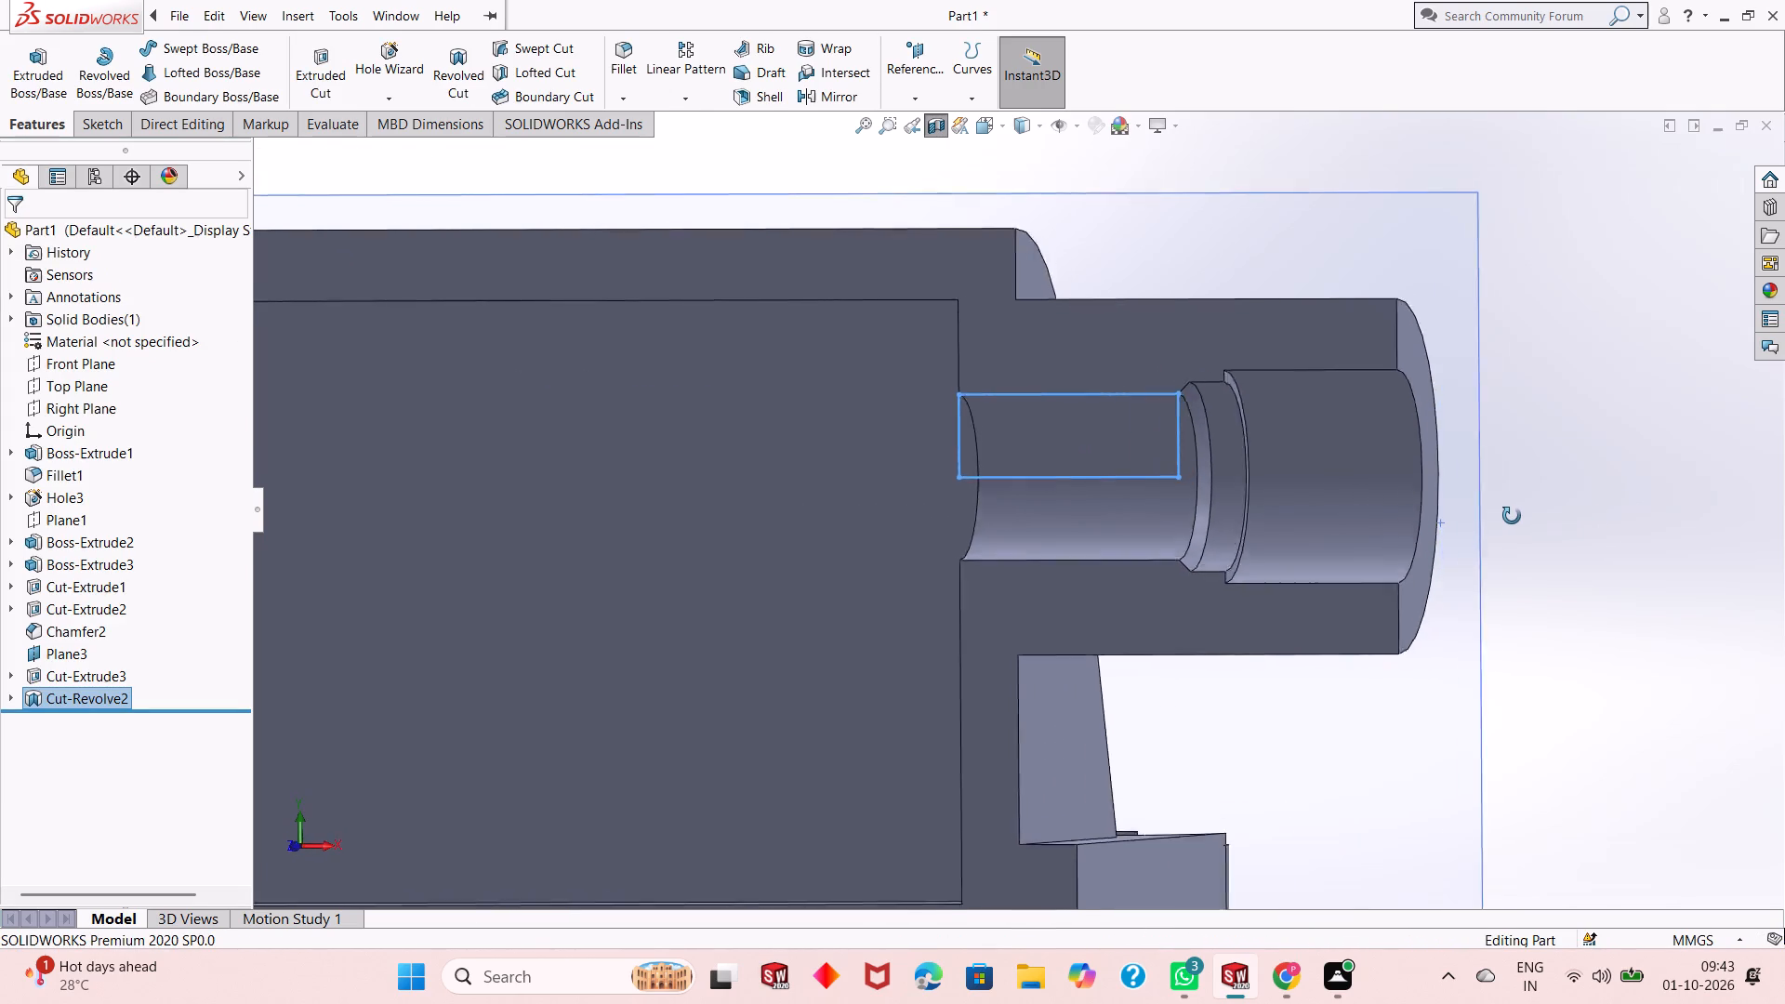
{"action": "middle_click_drag", "start_coordinate": [1512, 516], "coordinate": [1529, 512]}
{"action": "left_click", "coordinate": [1494, 512]}
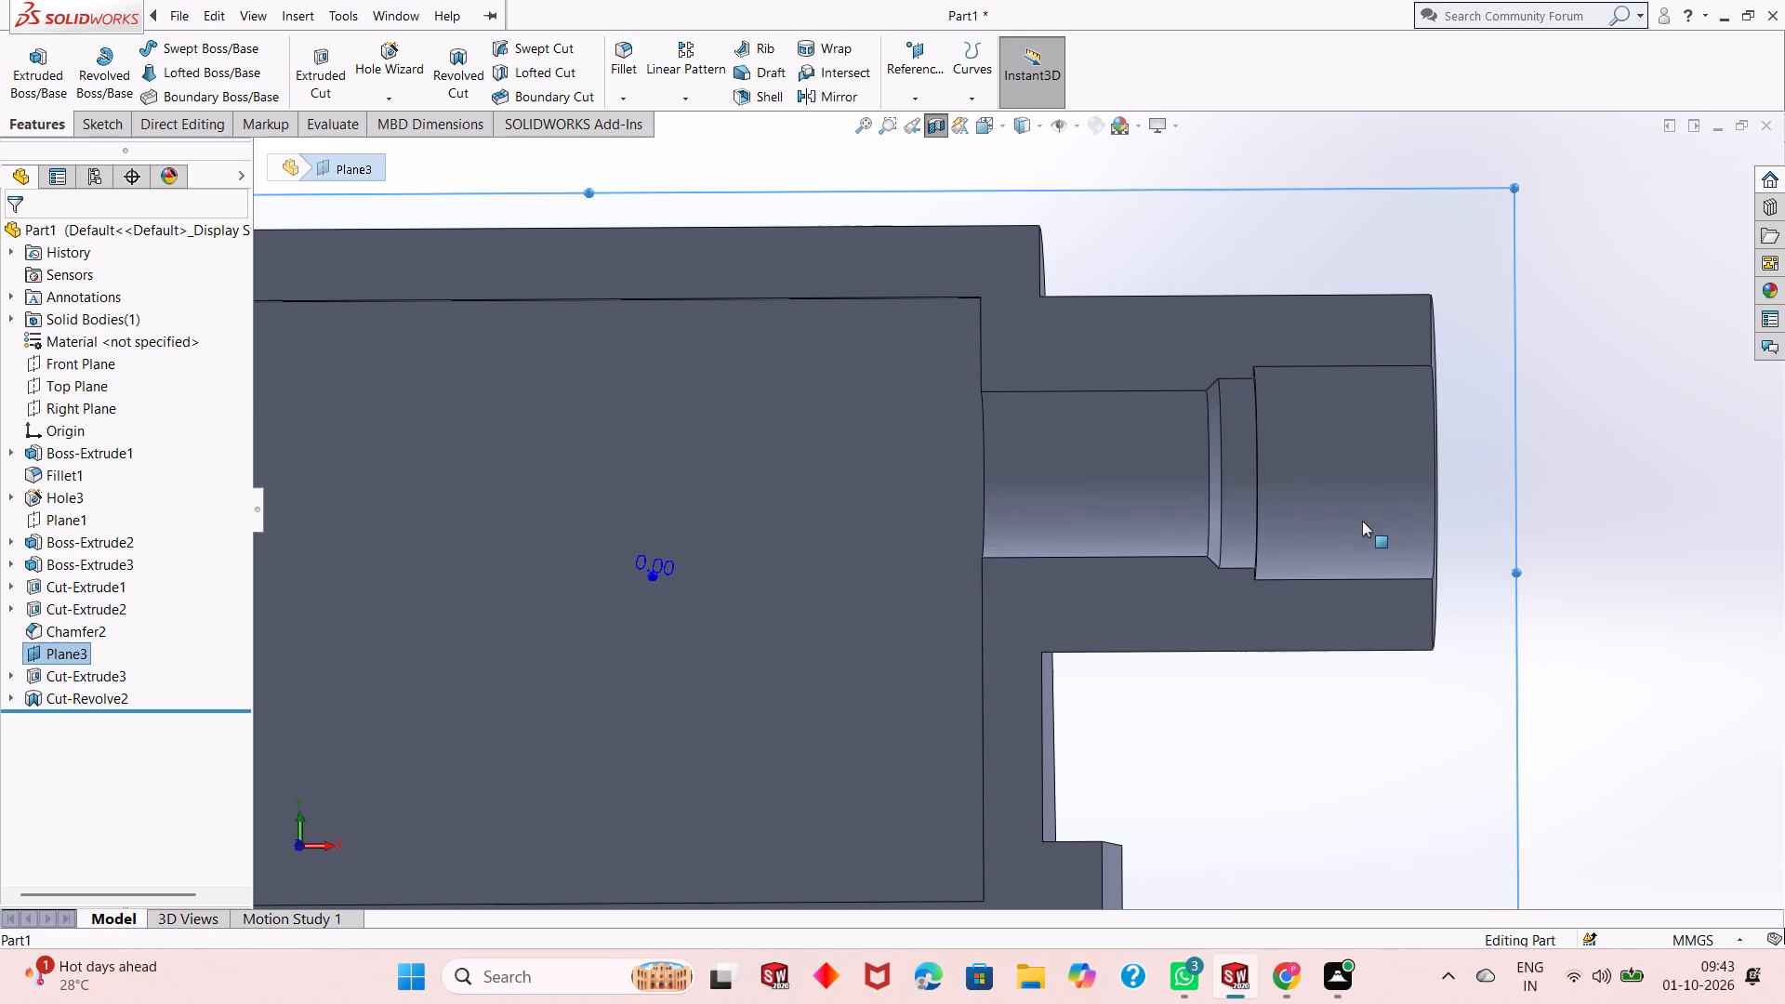
{"action": "key", "text": "Escape"}
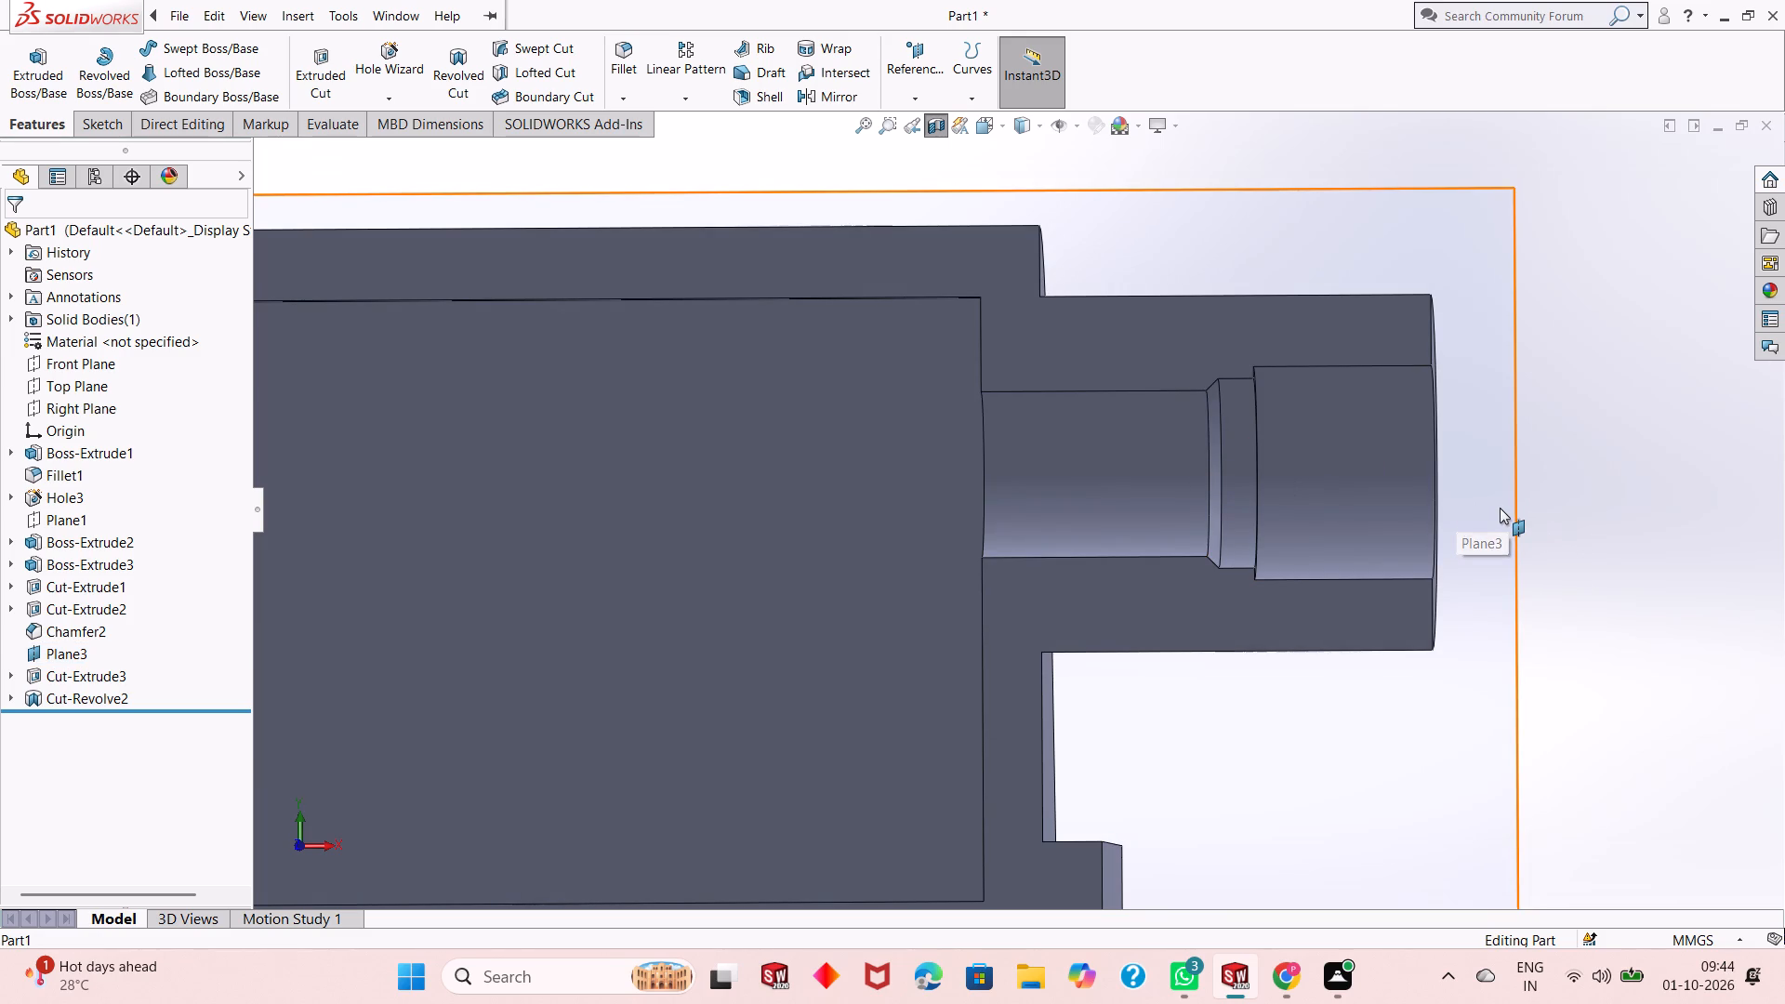
{"action": "key", "text": "ctrl+8"}
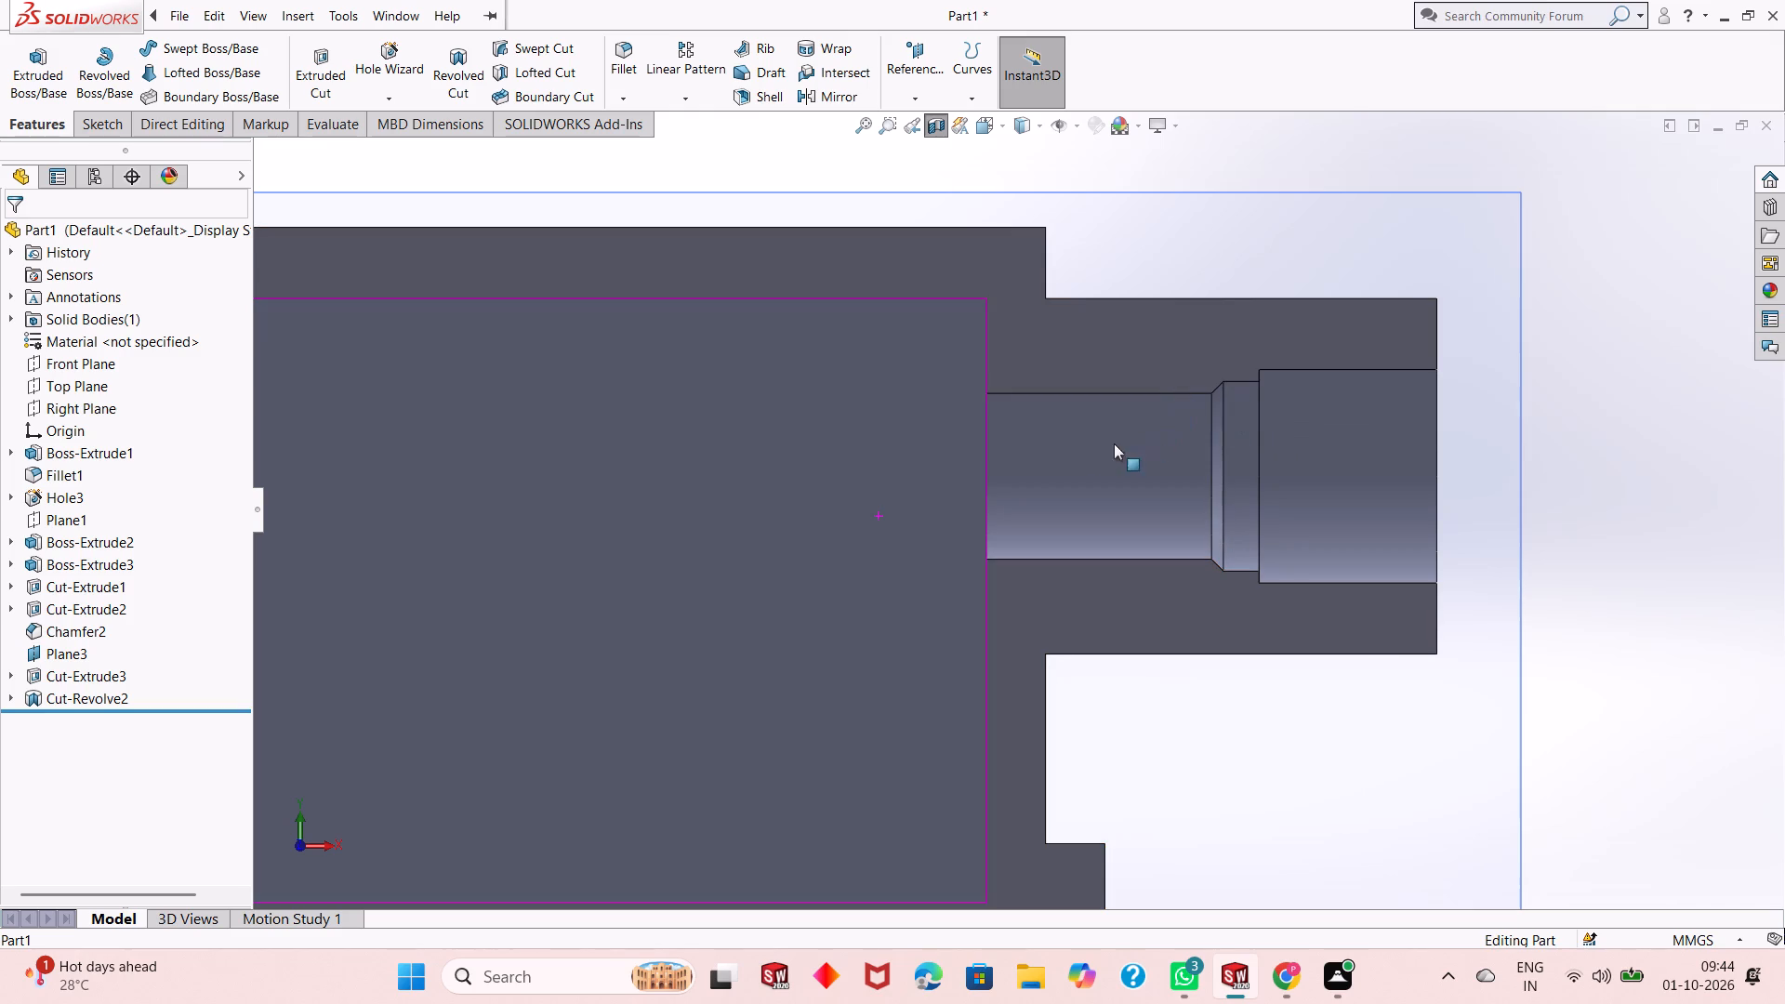
{"action": "scroll", "coordinate": [1133, 490], "scroll_direction": "up", "scroll_amount": 1}
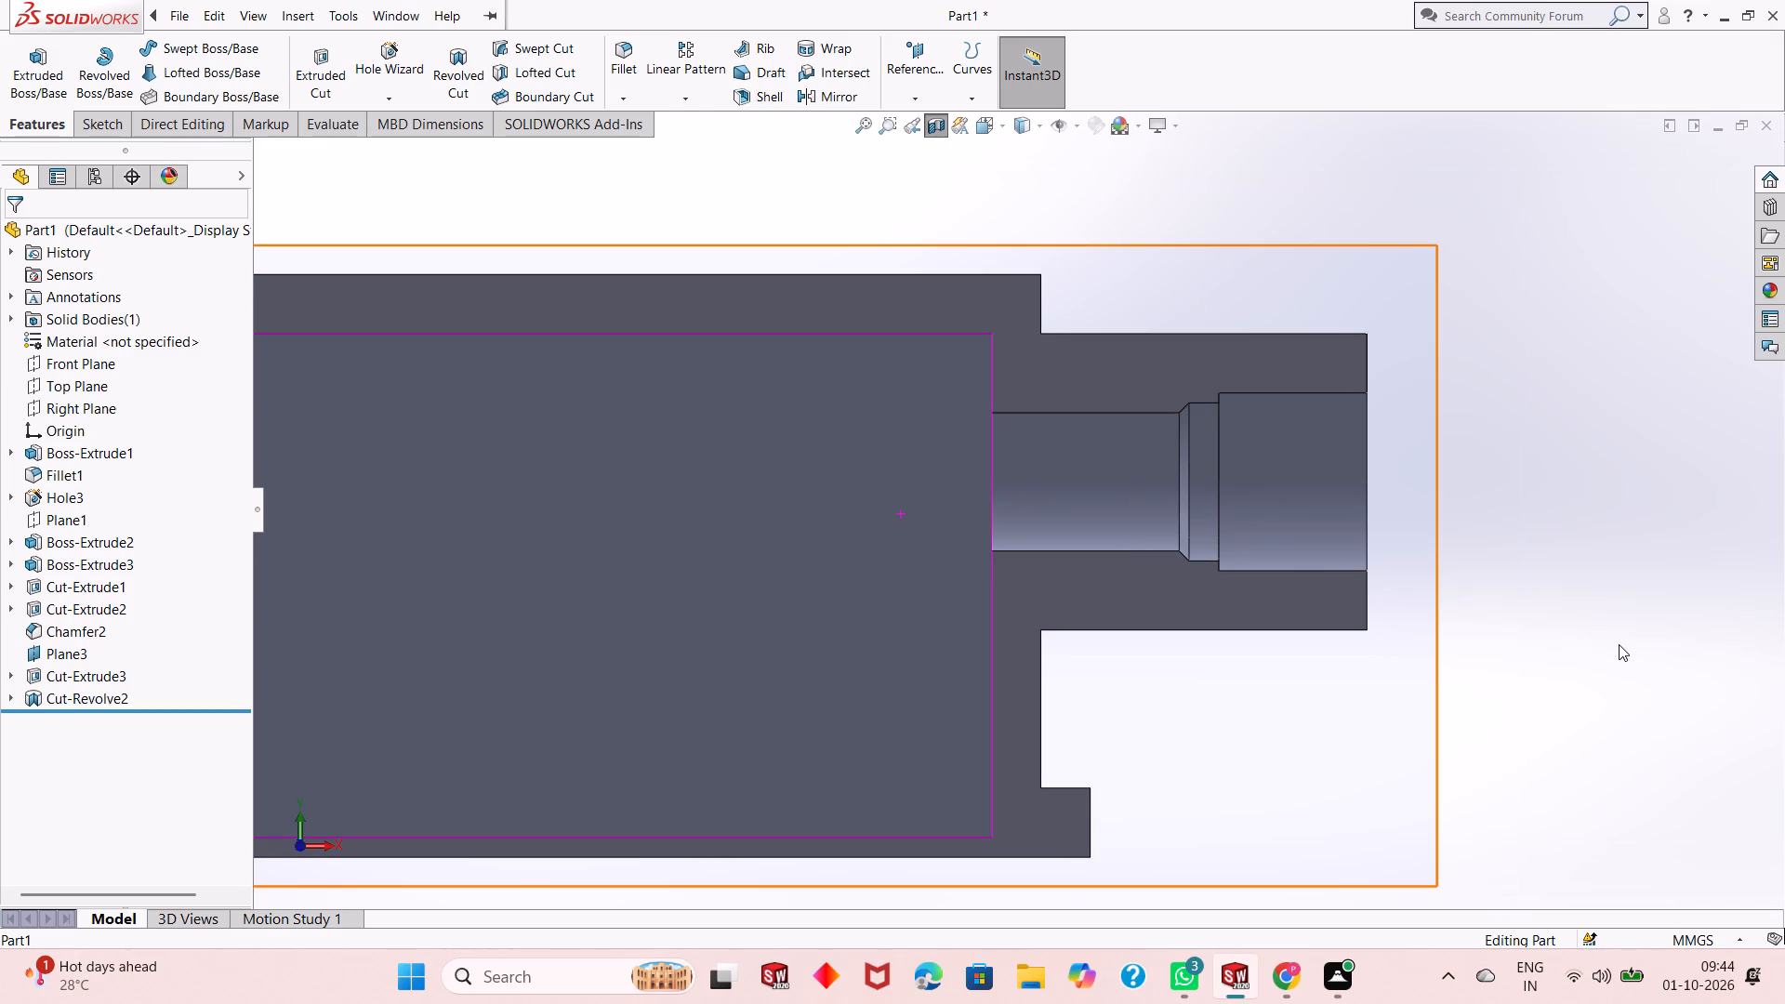
{"action": "scroll", "coordinate": [775, 619], "scroll_direction": "up", "scroll_amount": 2}
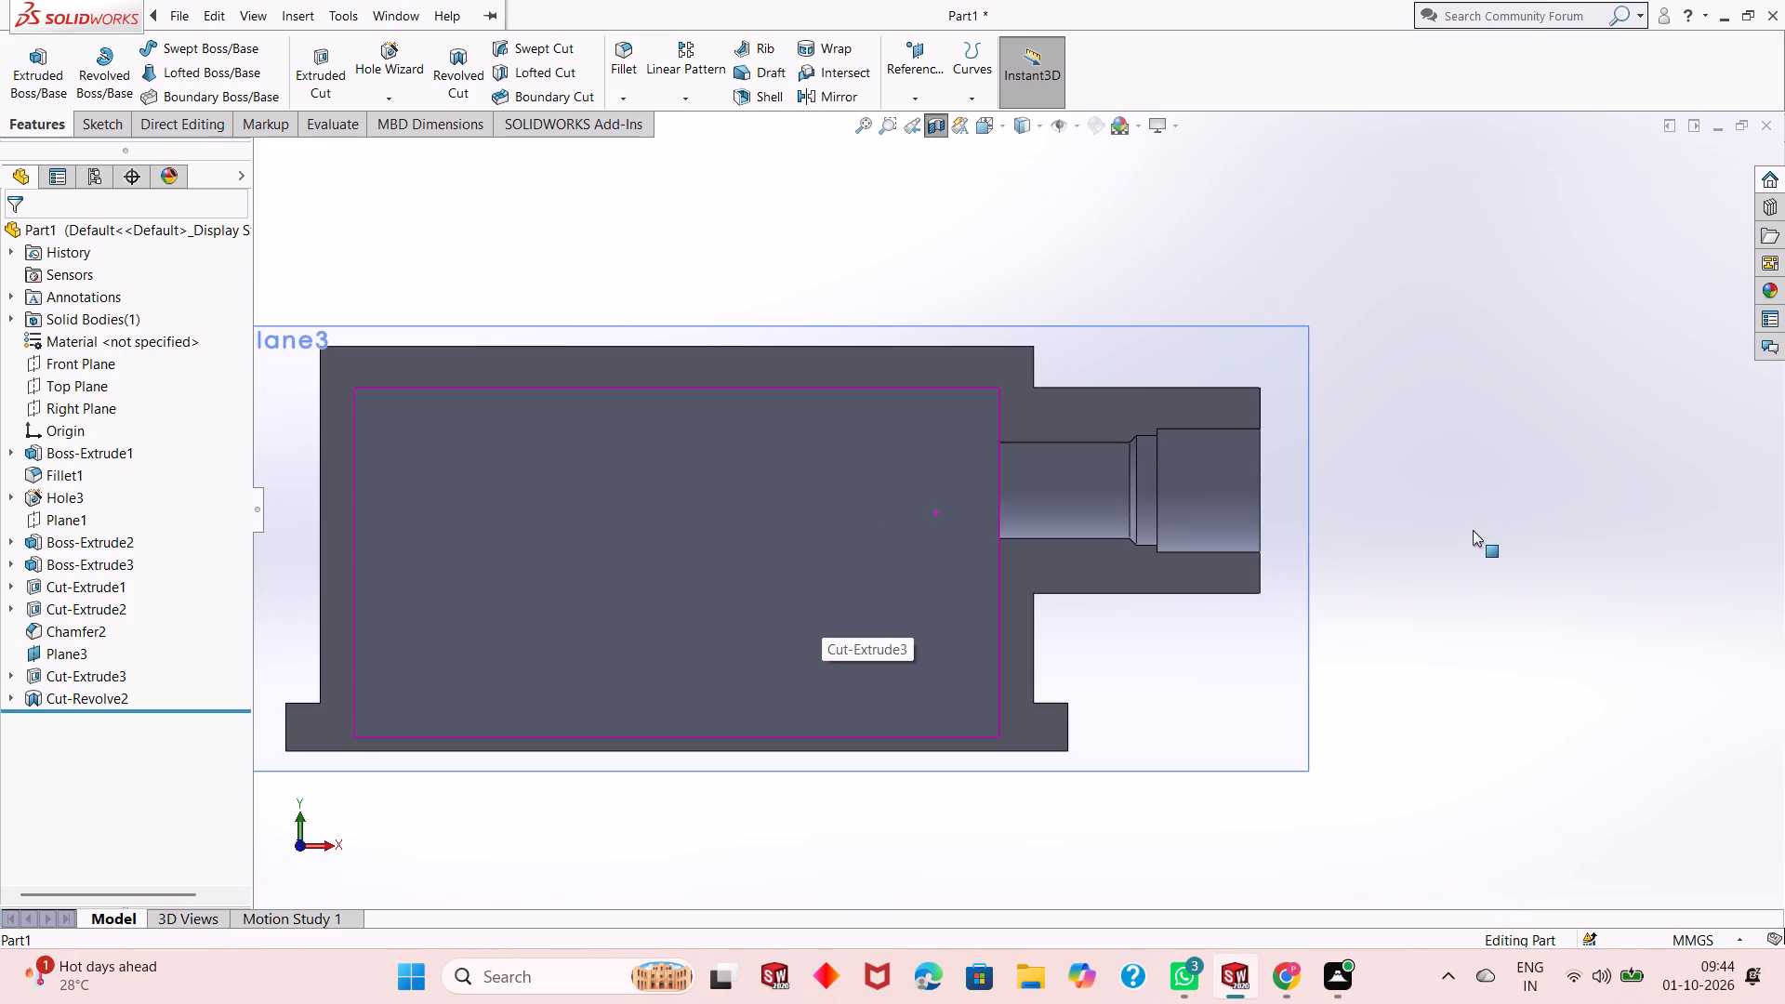
{"action": "left_click", "coordinate": [1473, 530]}
{"action": "middle_click_drag", "start_coordinate": [1385, 540], "coordinate": [1436, 545]}
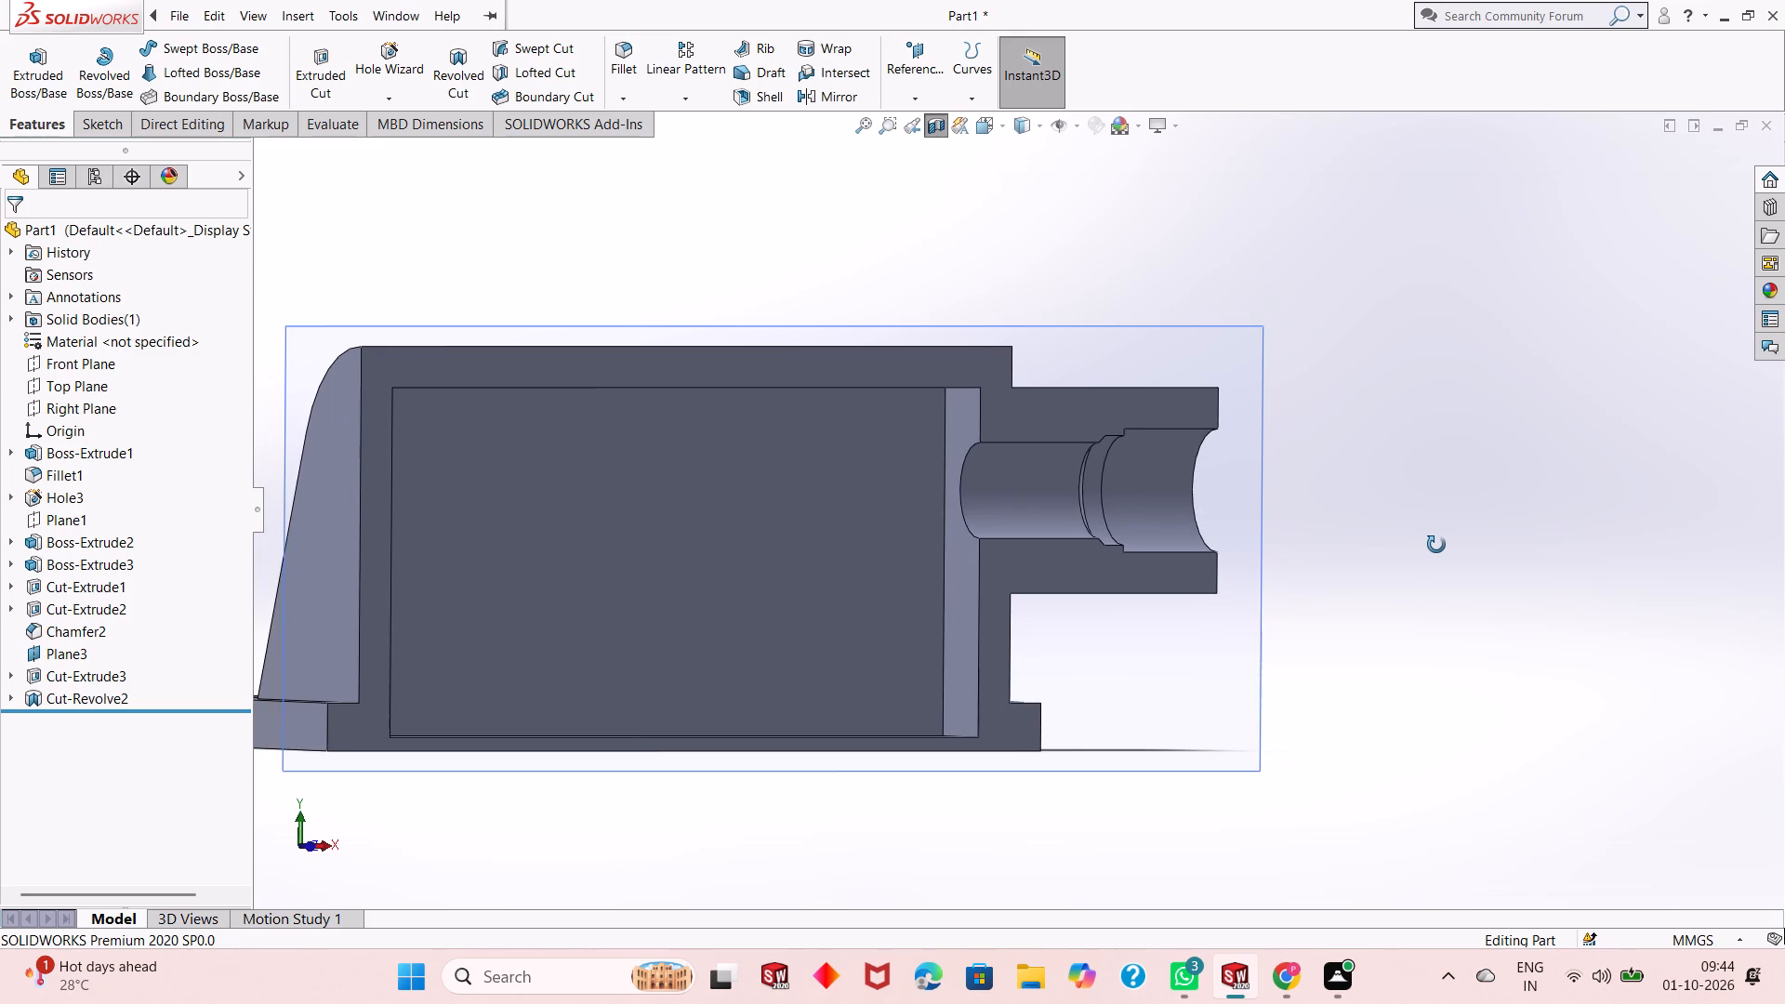
{"action": "middle_click_drag", "start_coordinate": [1436, 545], "coordinate": [1389, 553]}
{"action": "scroll", "coordinate": [1319, 563], "scroll_direction": "up", "scroll_amount": 2}
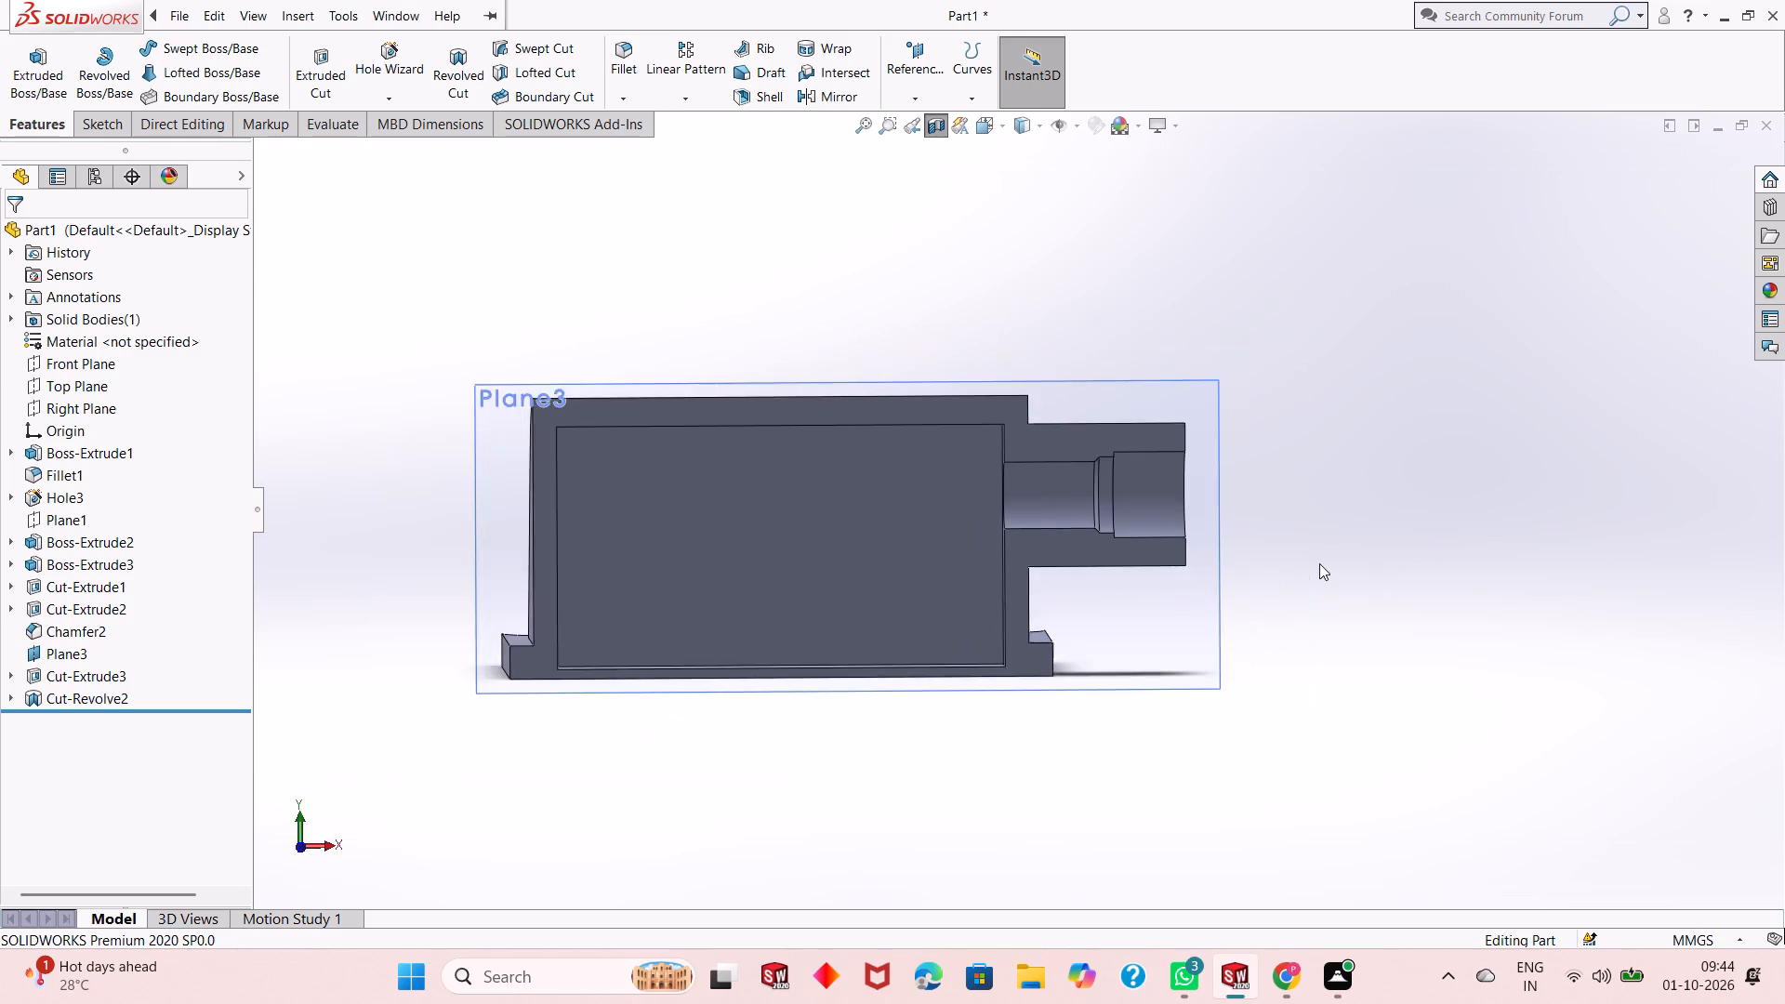
{"action": "scroll", "coordinate": [1319, 563], "scroll_direction": "up", "scroll_amount": 2}
{"action": "scroll", "coordinate": [379, 572], "scroll_direction": "down", "scroll_amount": 2}
{"action": "scroll", "coordinate": [780, 546], "scroll_direction": "up", "scroll_amount": 3}
{"action": "scroll", "coordinate": [1252, 498], "scroll_direction": "down", "scroll_amount": 2}
{"action": "scroll", "coordinate": [1151, 535], "scroll_direction": "down", "scroll_amount": 1}
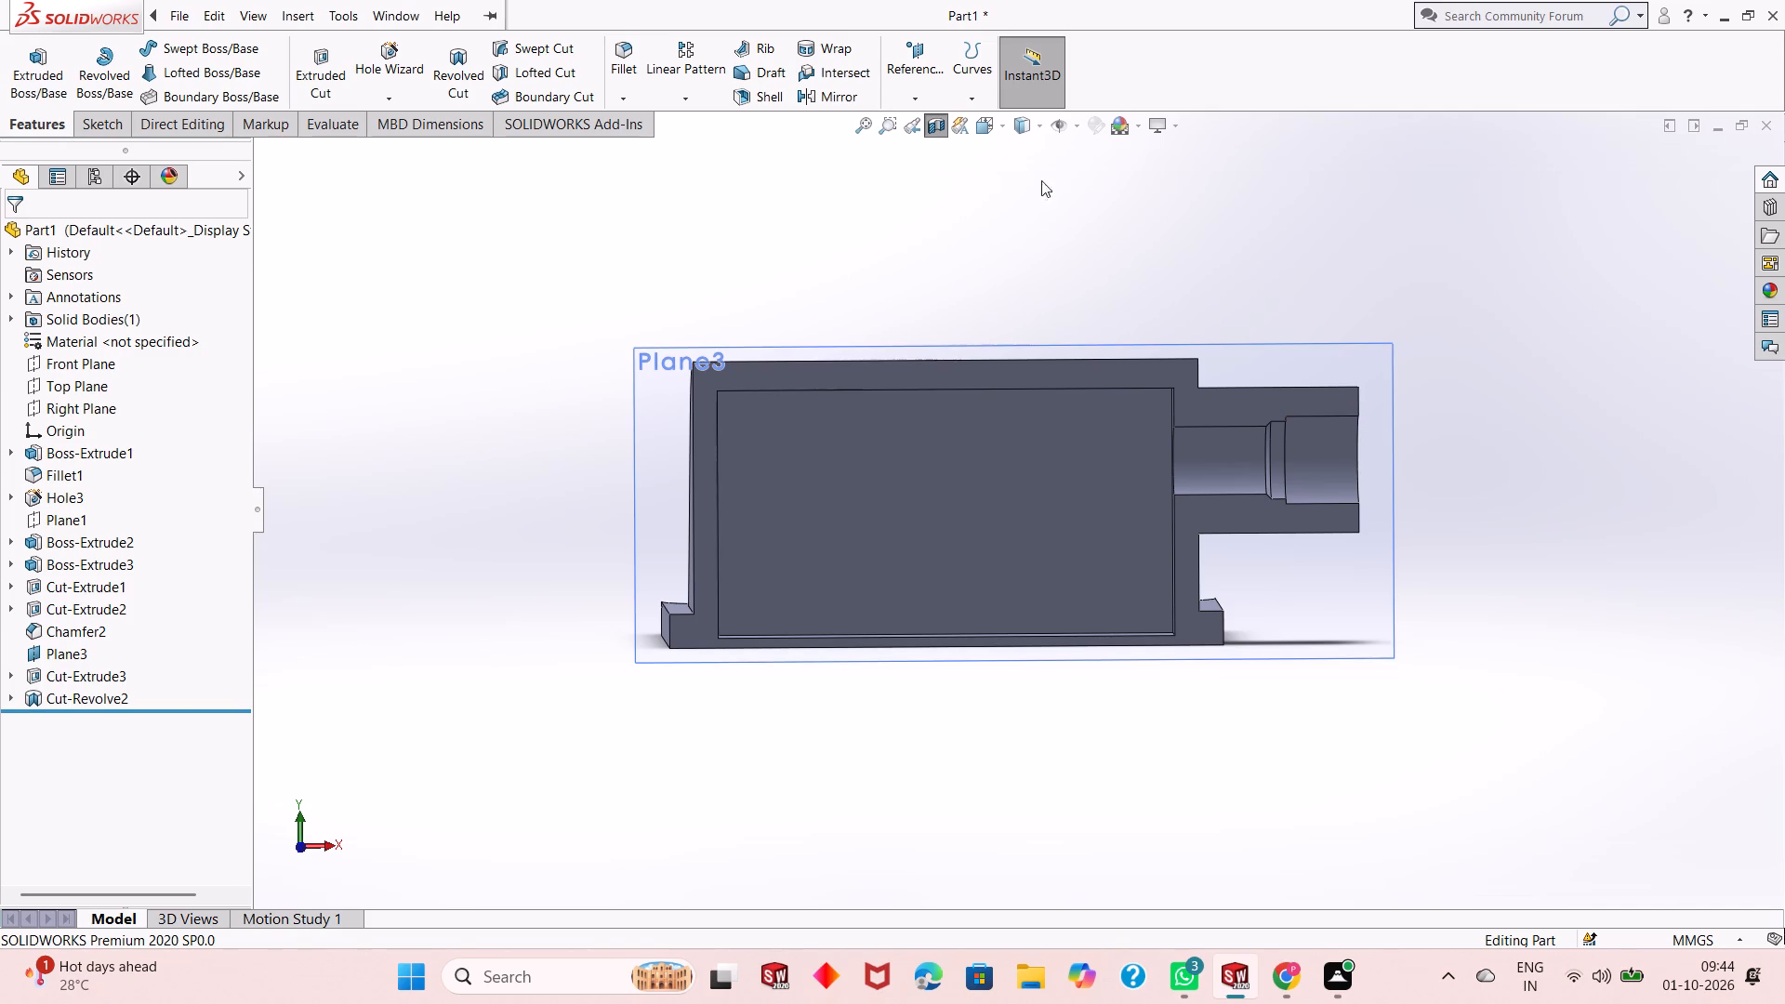
Turn off the section view and hide Plane3.
{"action": "left_click", "coordinate": [932, 133]}
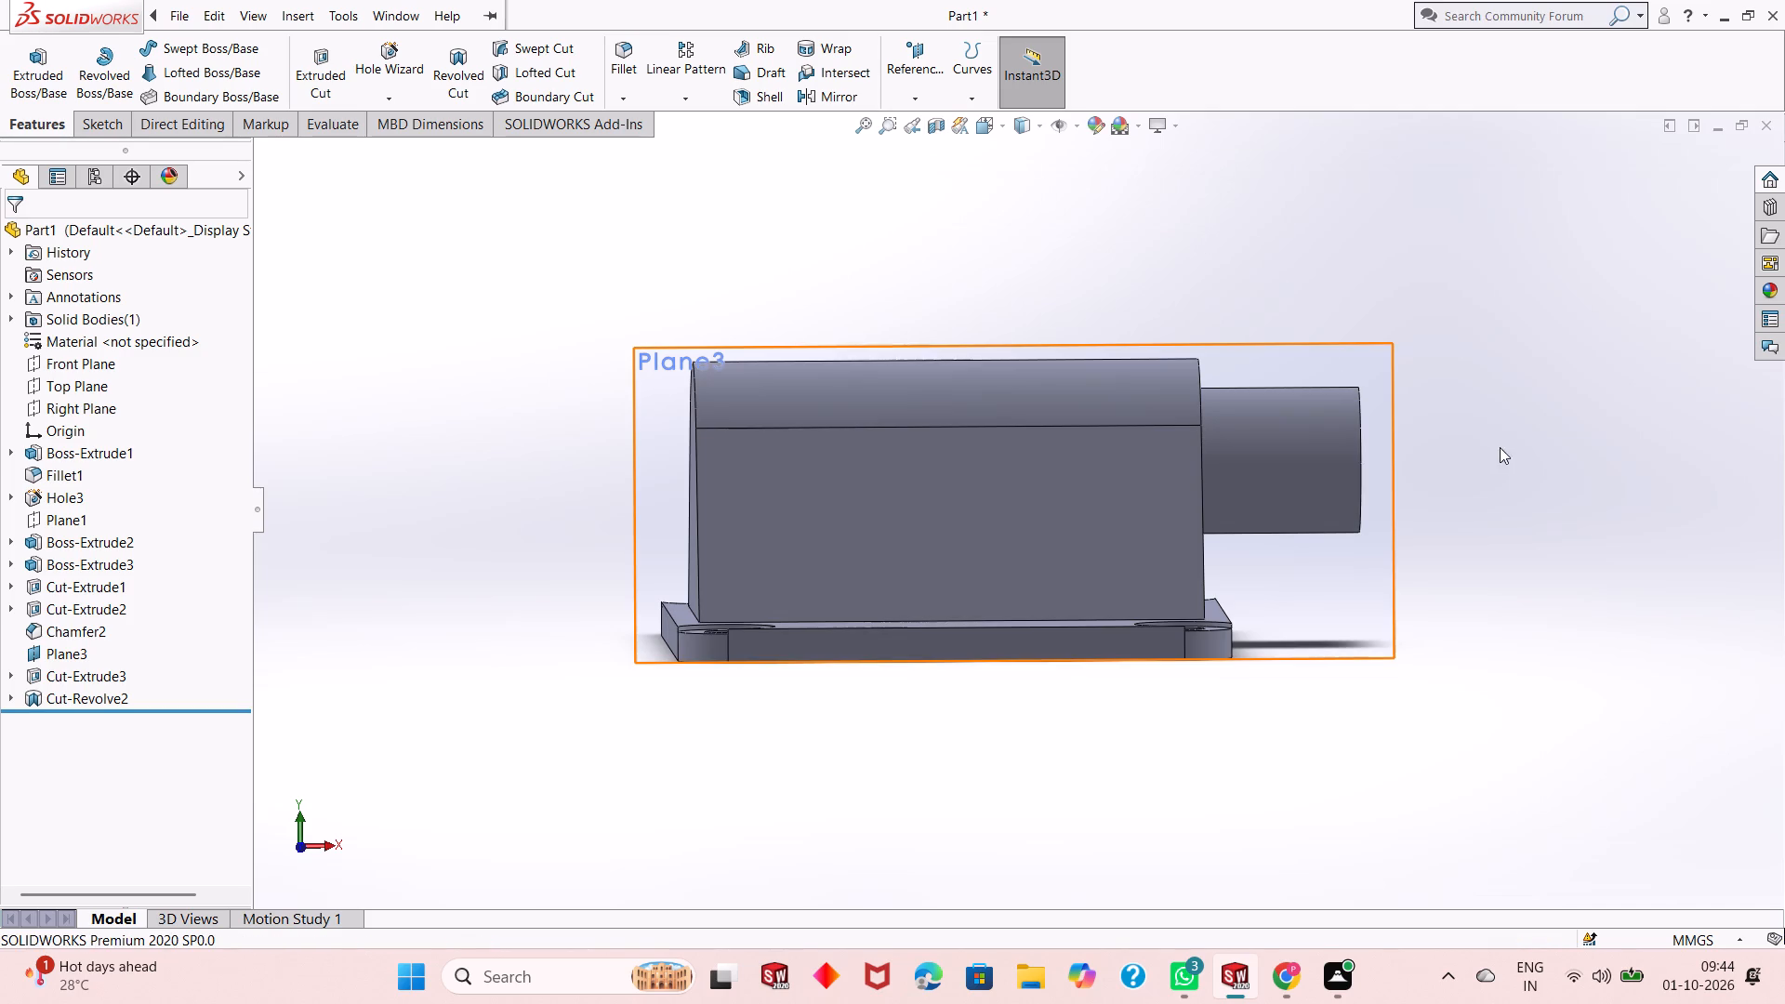
{"action": "right_click", "coordinate": [1387, 362]}
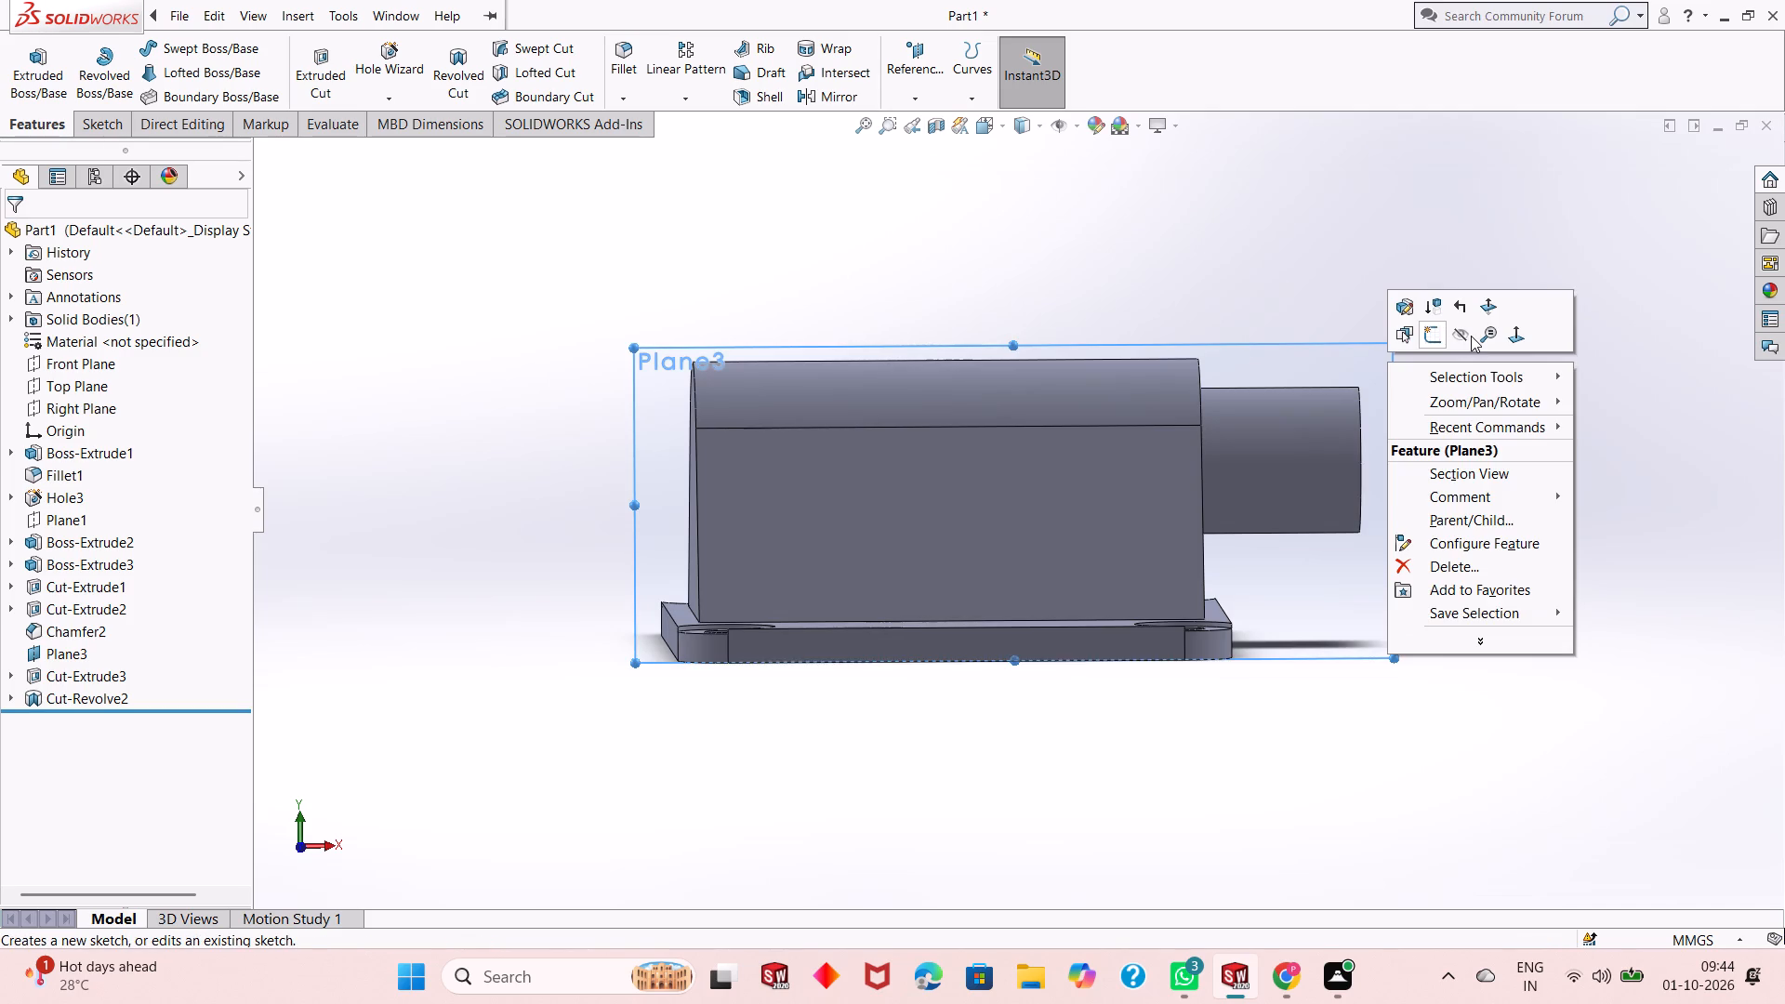
{"action": "left_click", "coordinate": [1471, 336]}
On the body's end face opposite the boss, sketch a circle about 30 mm in diameter, concentric with the rounded top.
{"action": "middle_click_drag", "start_coordinate": [922, 537], "coordinate": [1013, 515]}
{"action": "left_click", "coordinate": [798, 442]}
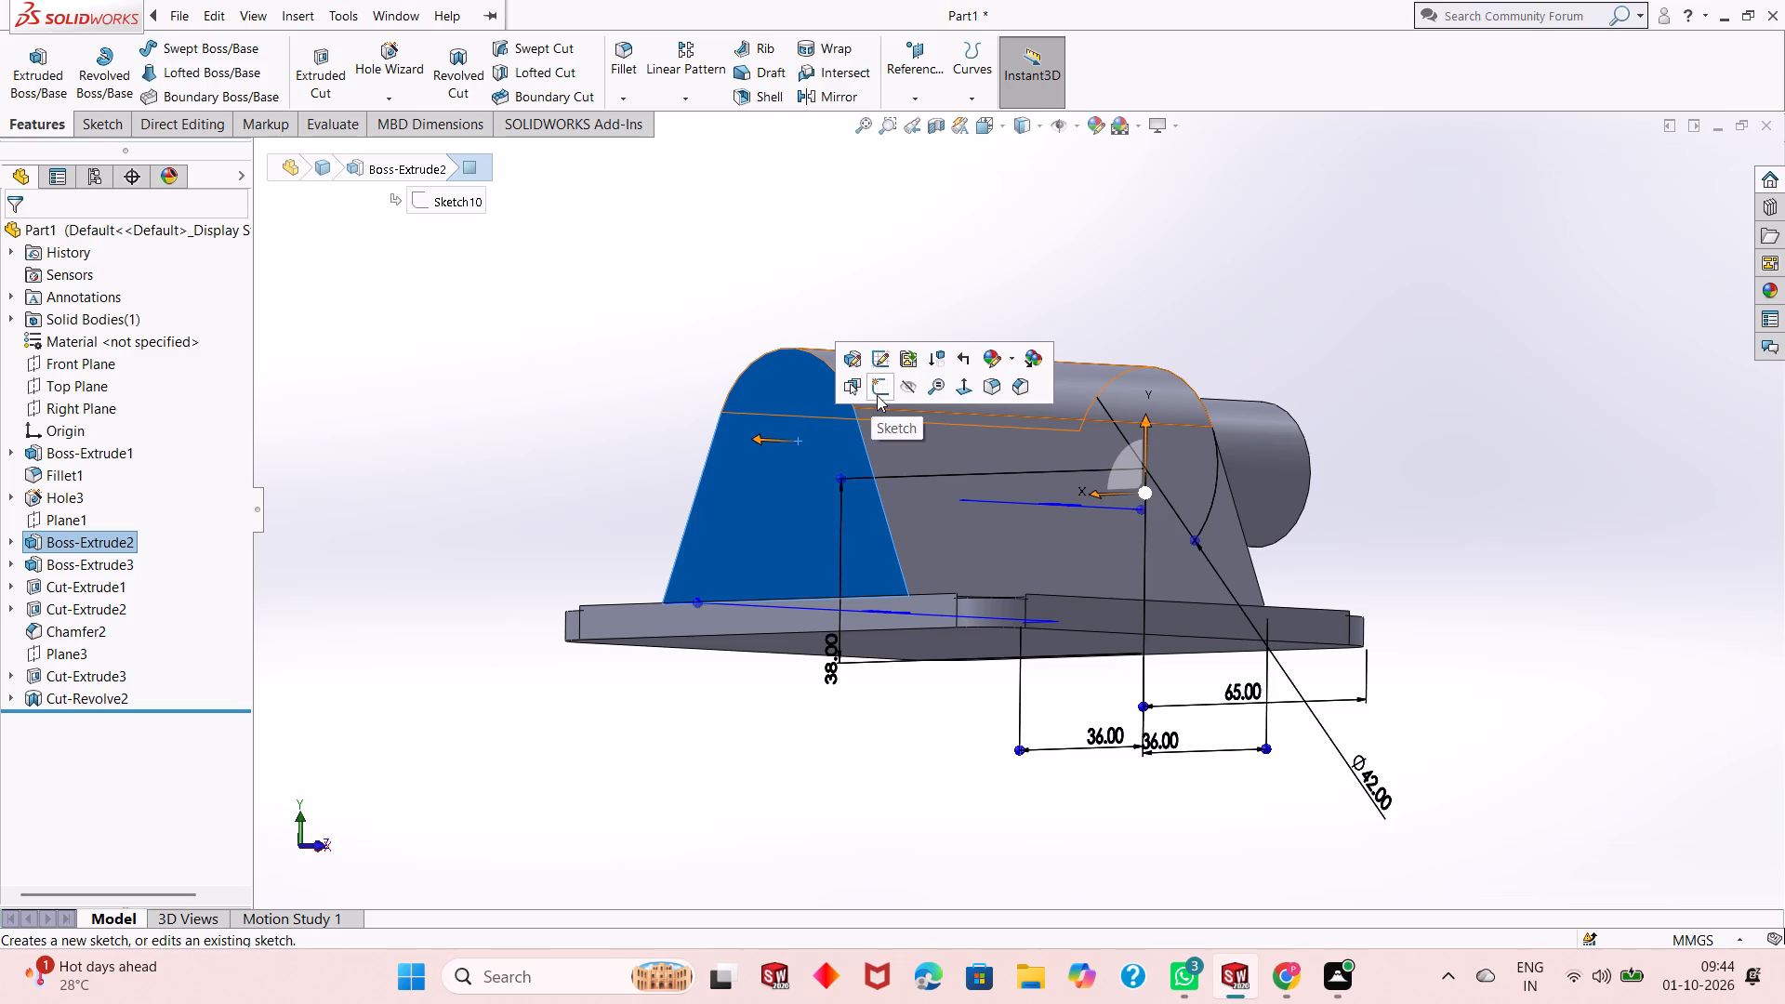
{"action": "left_click", "coordinate": [877, 395]}
{"action": "key", "text": "ctrl+8"}
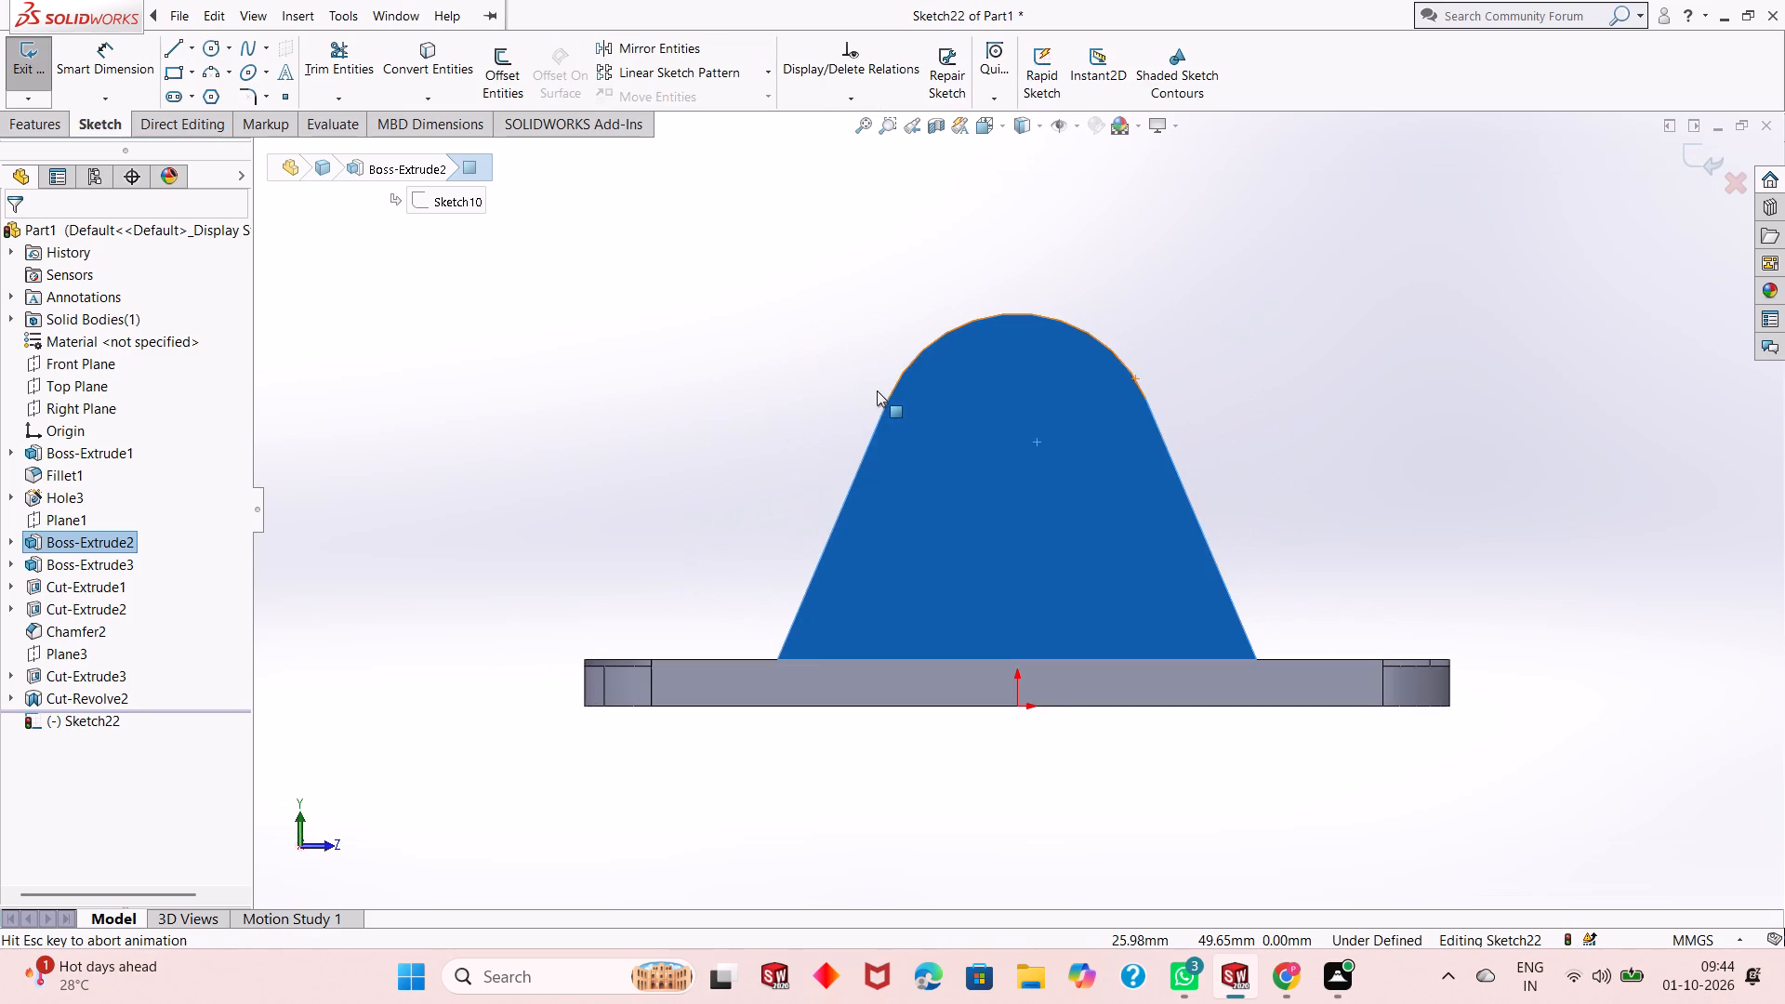
{"action": "left_click", "coordinate": [733, 381]}
{"action": "scroll", "coordinate": [826, 404], "scroll_direction": "up", "scroll_amount": 1}
{"action": "scroll", "coordinate": [1199, 596], "scroll_direction": "down", "scroll_amount": 1}
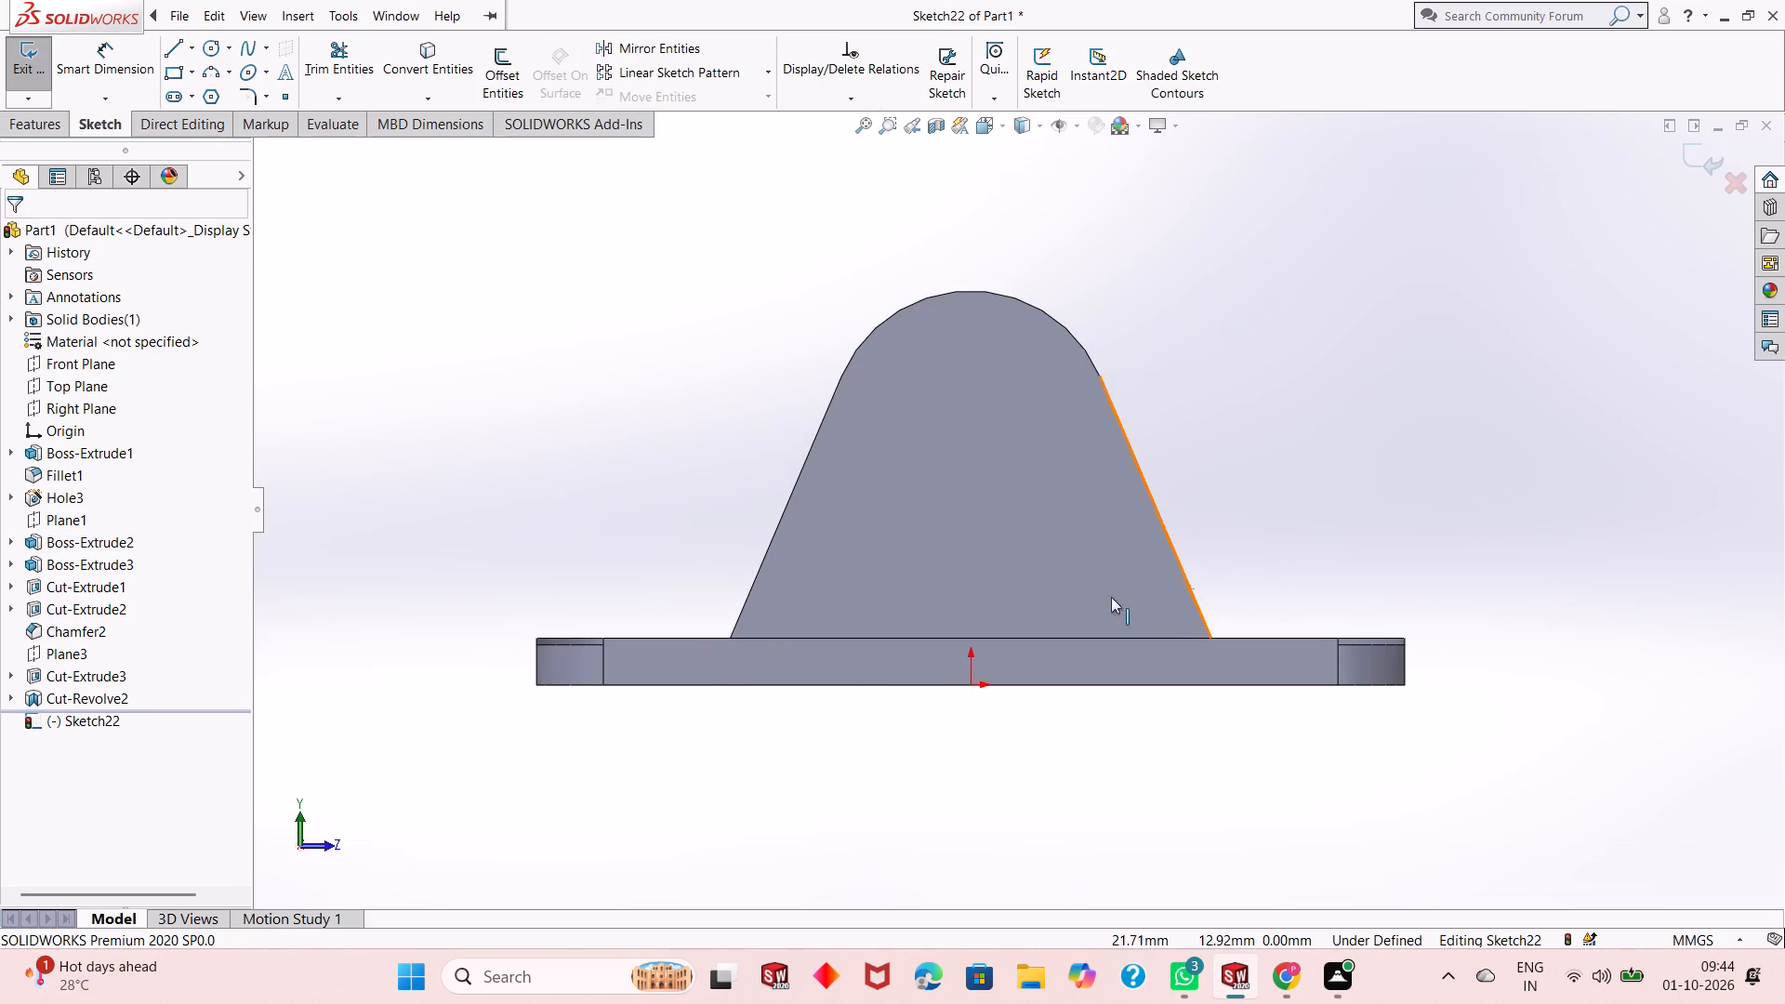
{"action": "left_click", "coordinate": [209, 48]}
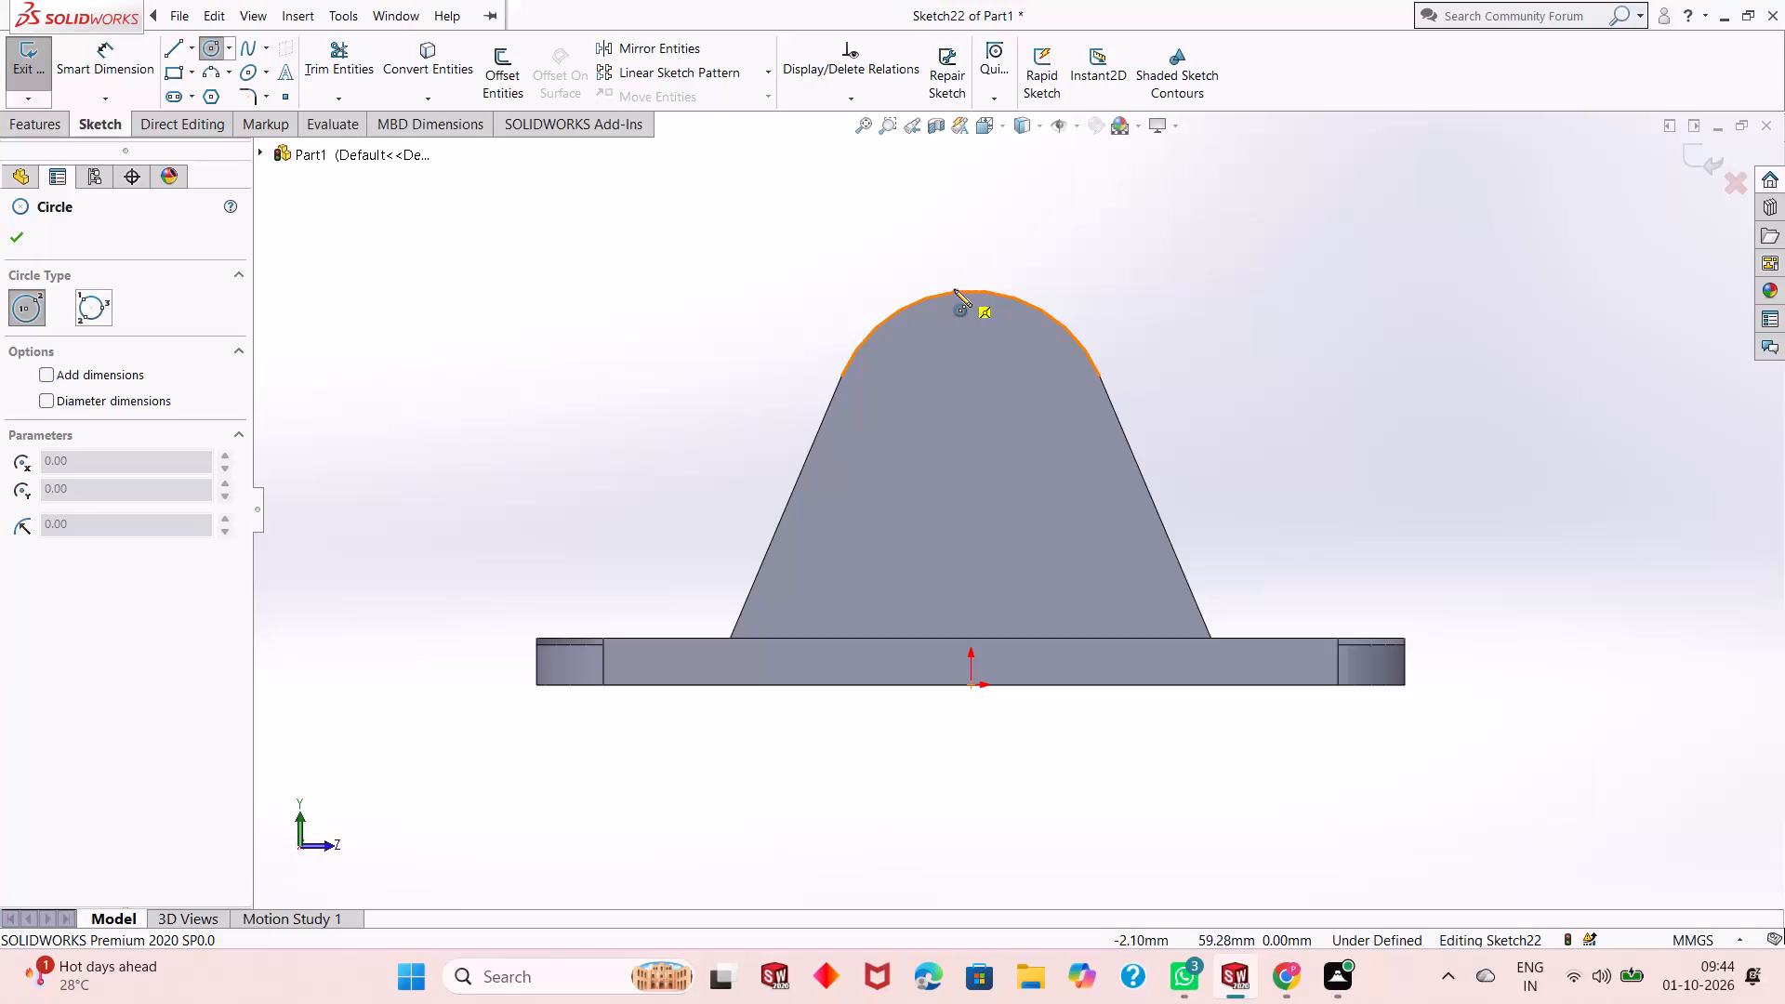
{"action": "left_click", "coordinate": [971, 429]}
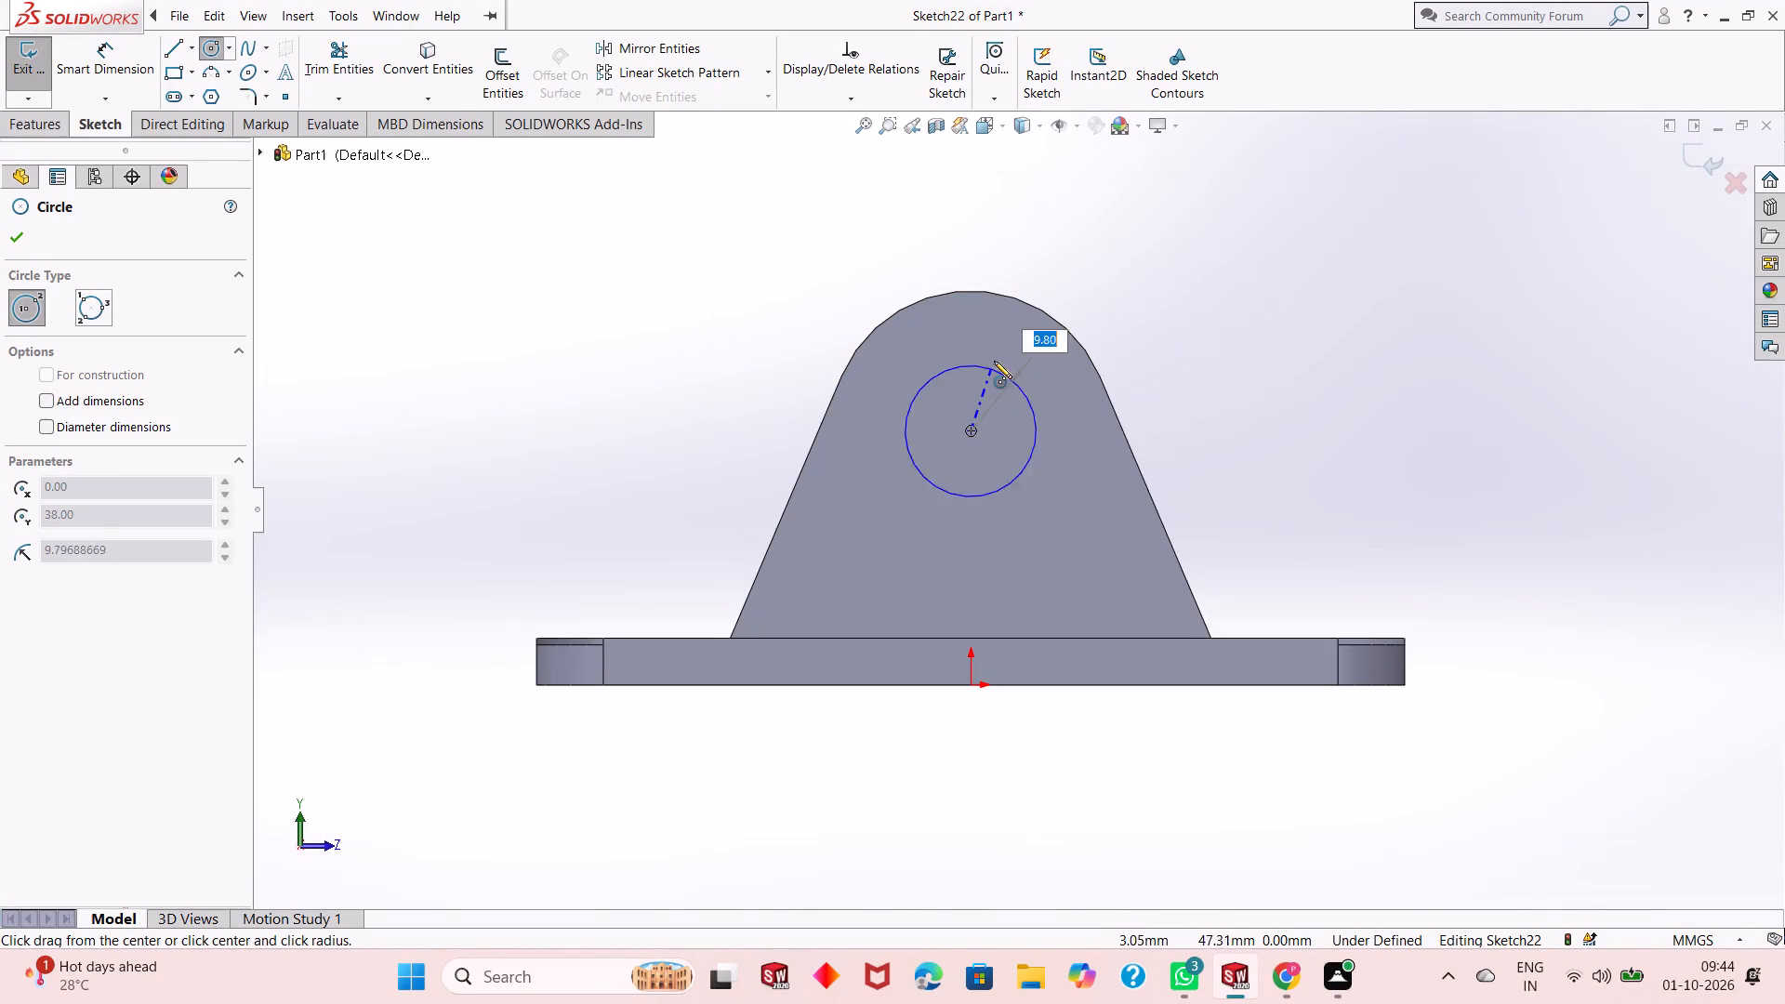
{"action": "left_click", "coordinate": [998, 336]}
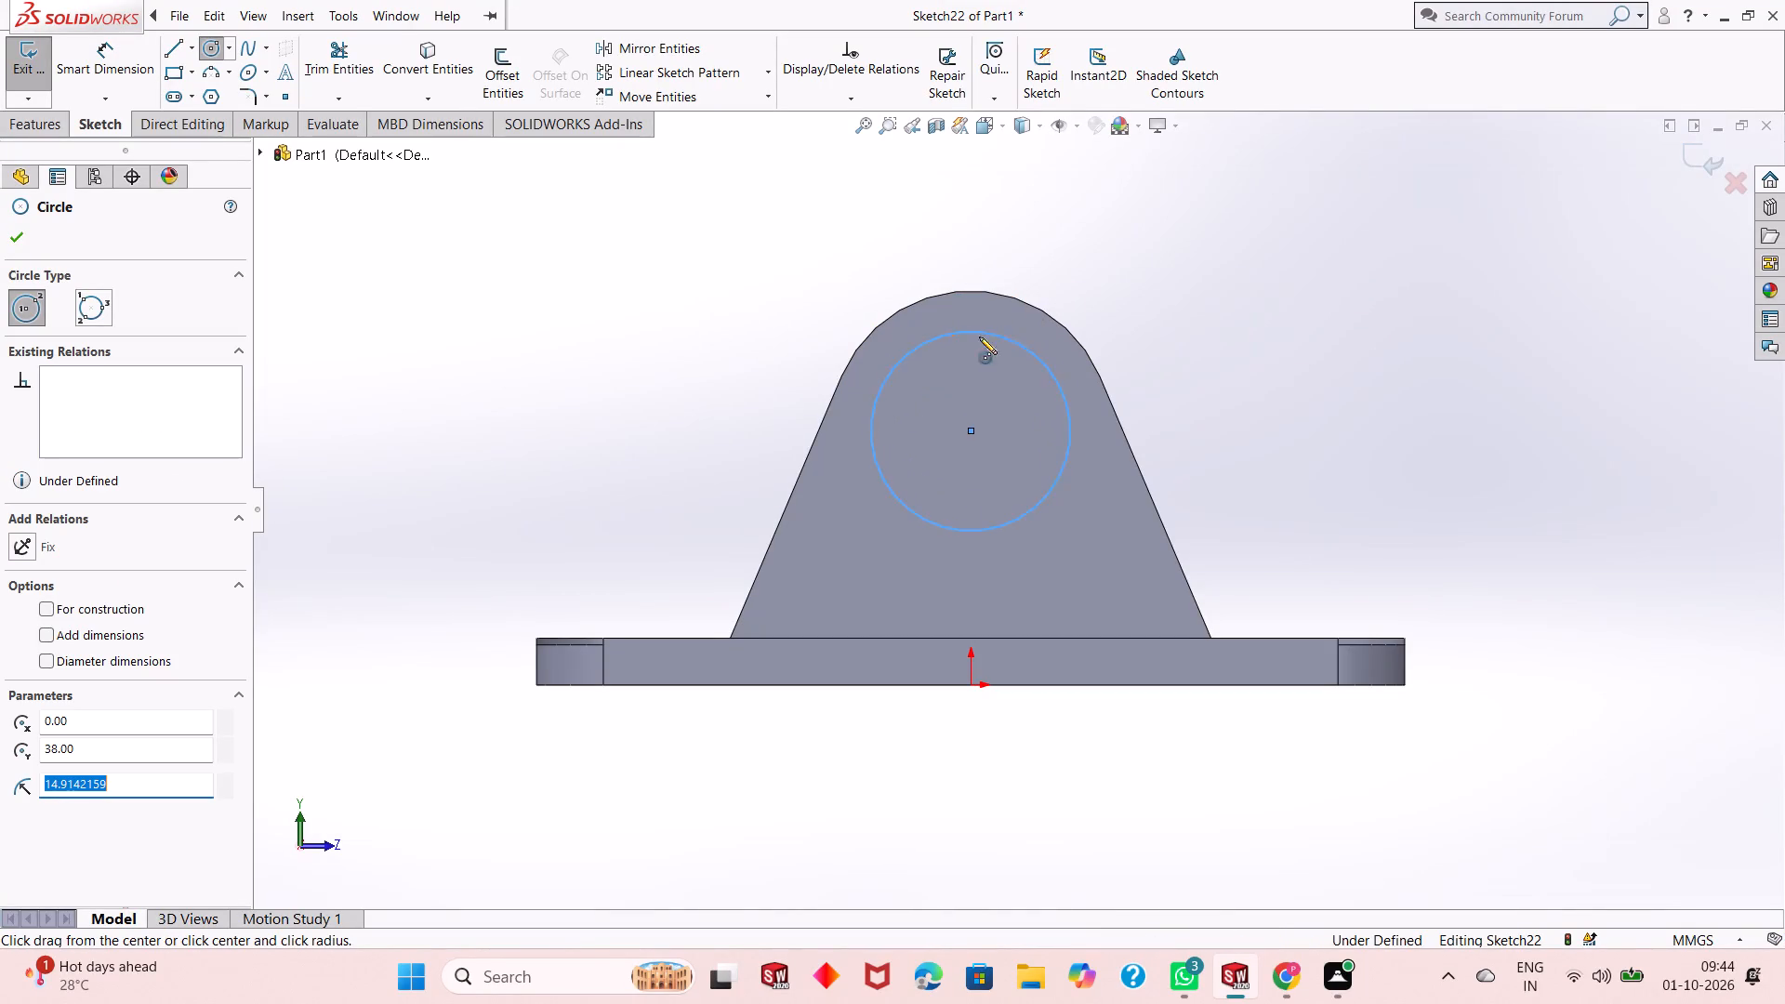
{"action": "right_click", "coordinate": [445, 275]}
{"action": "left_click", "coordinate": [488, 284]}
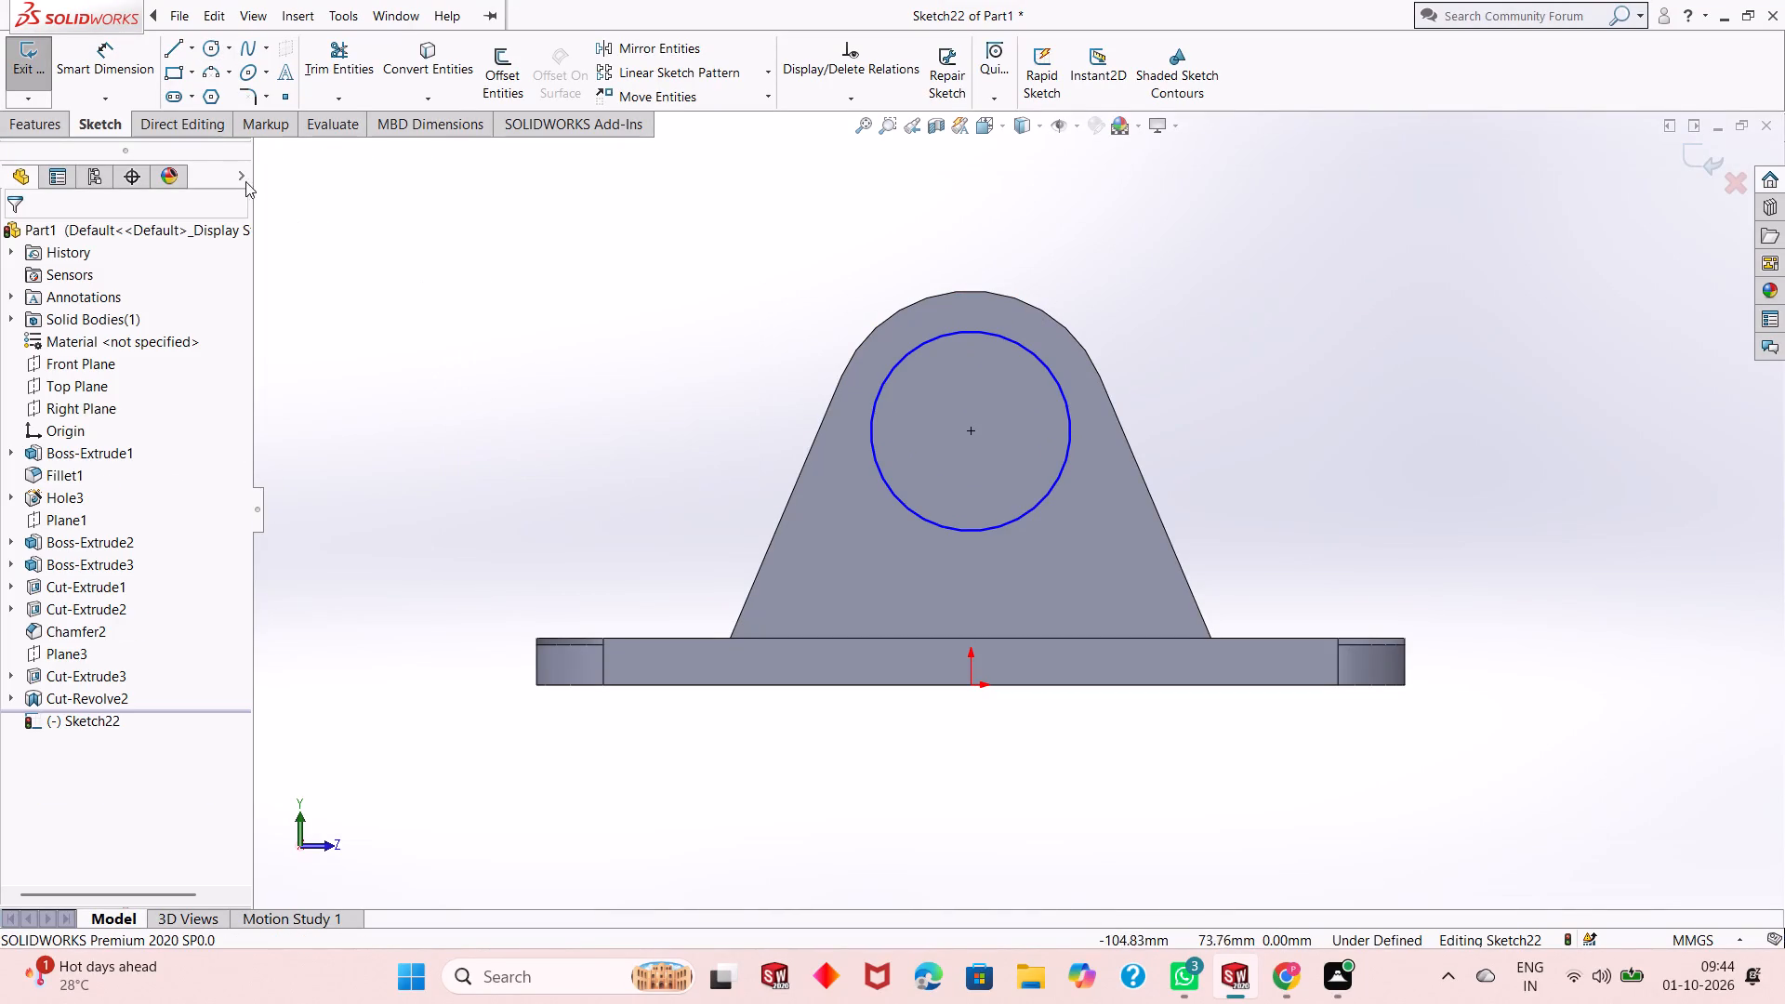
Dimension the circle's diameter as 30 mm.
{"action": "left_click", "coordinate": [119, 47]}
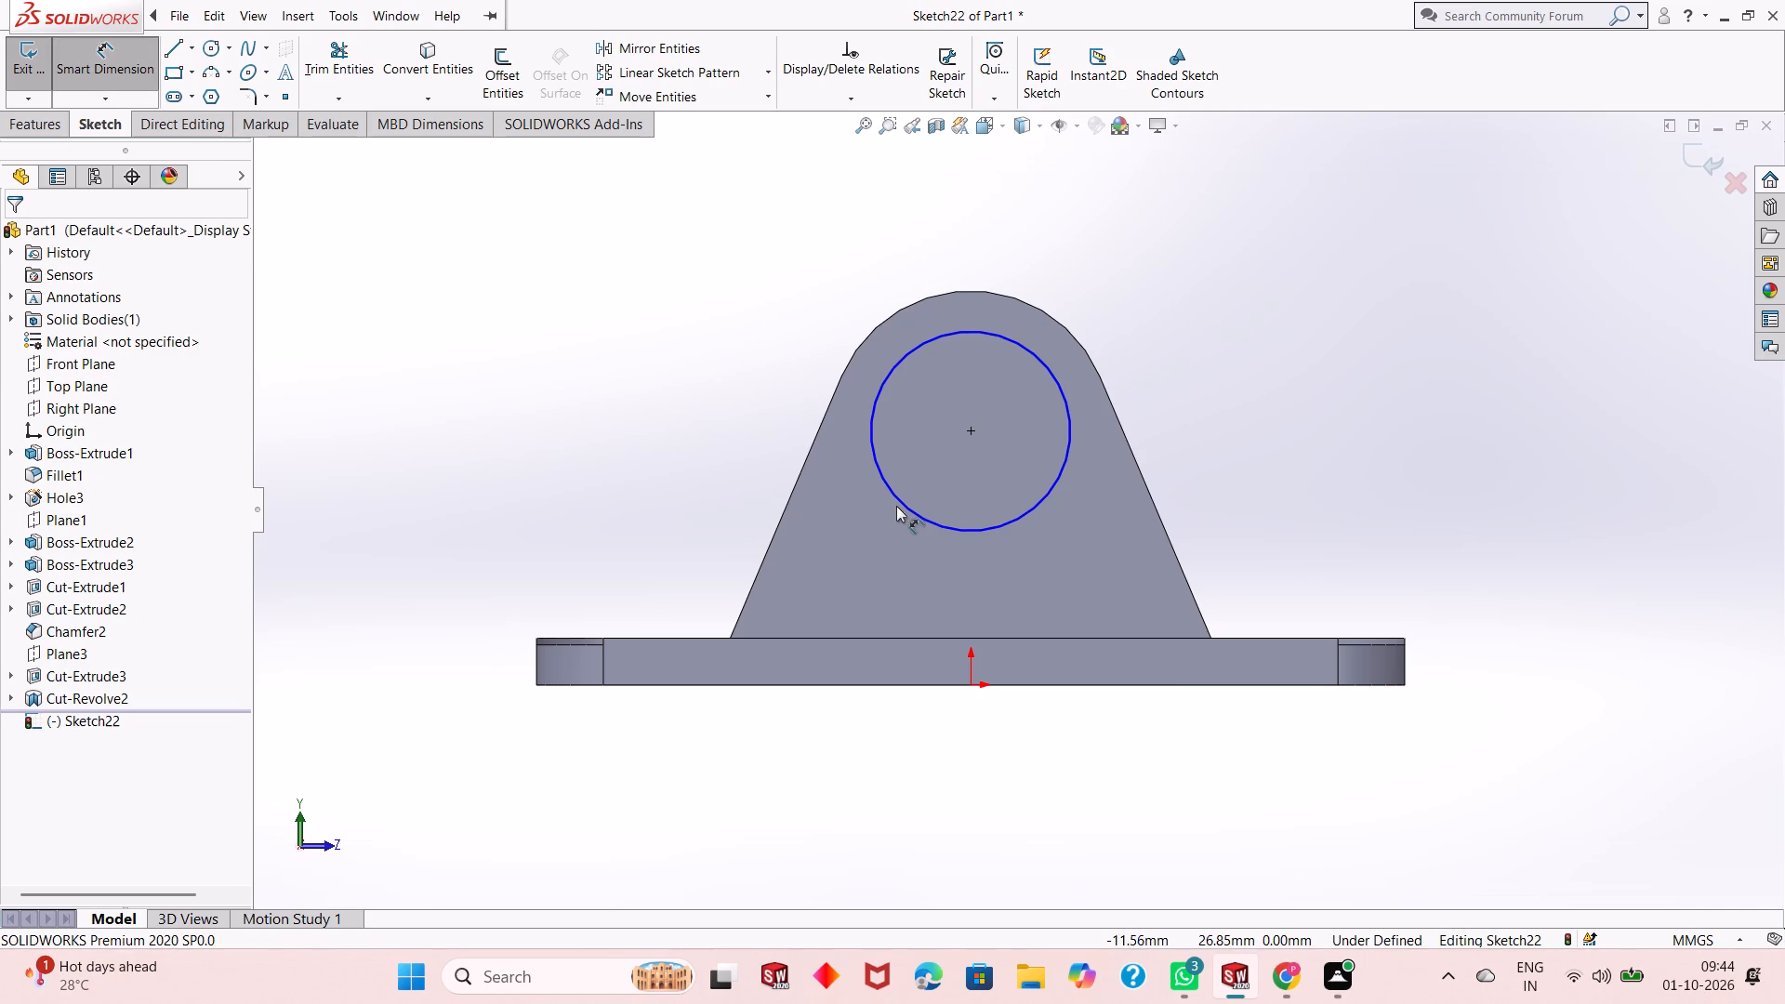
{"action": "left_click", "coordinate": [902, 506]}
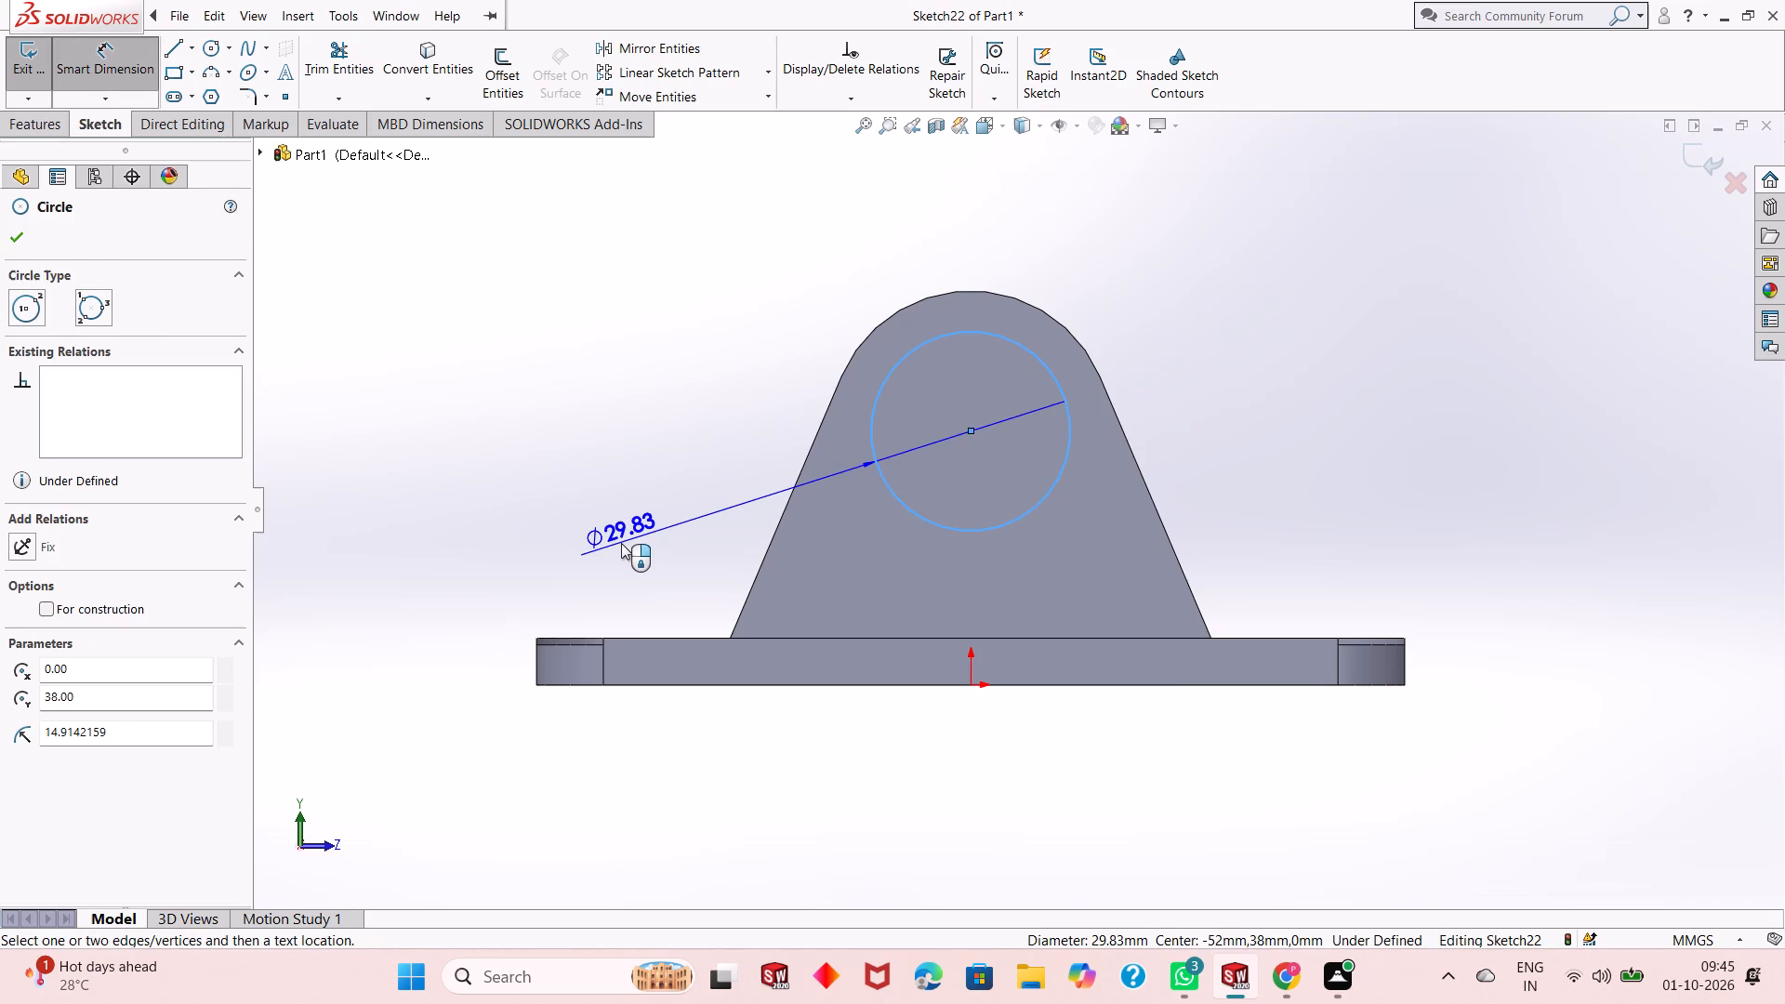
{"action": "left_click", "coordinate": [621, 543]}
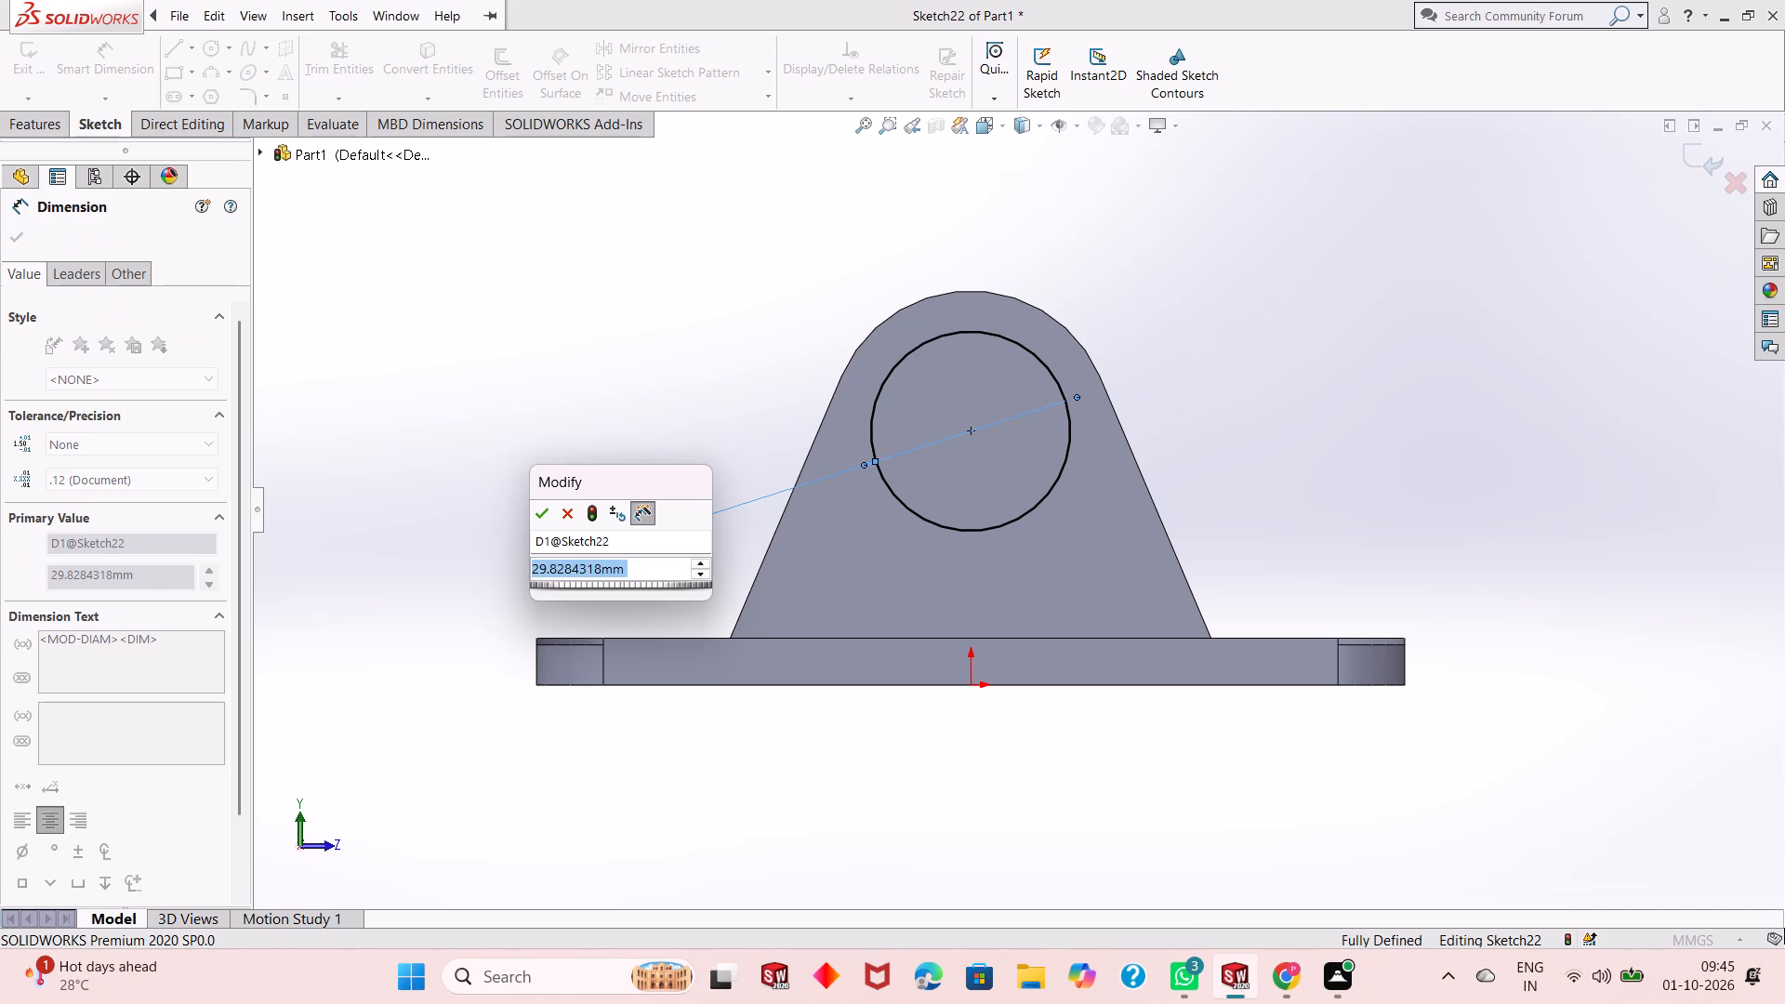
{"action": "type", "text": "30"}
{"action": "key", "text": "Return"}
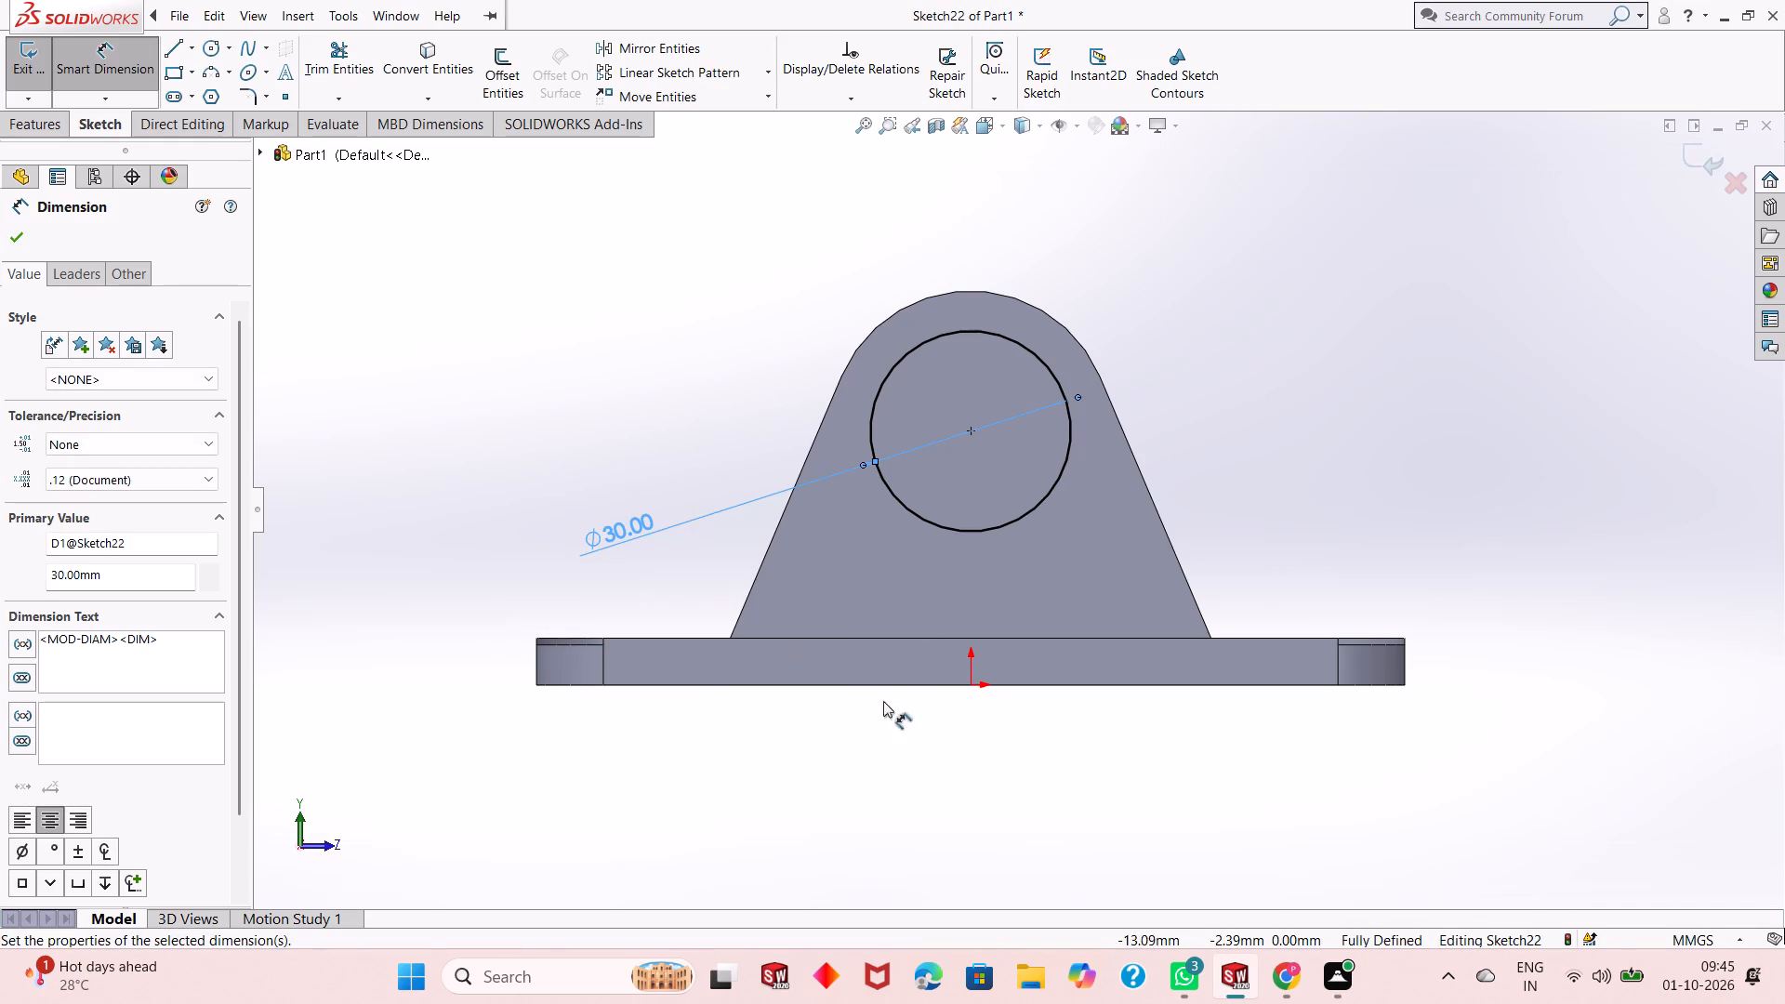
{"action": "middle_click_drag", "start_coordinate": [1304, 464], "coordinate": [1265, 478]}
{"action": "scroll", "coordinate": [829, 478], "scroll_direction": "up", "scroll_amount": 1}
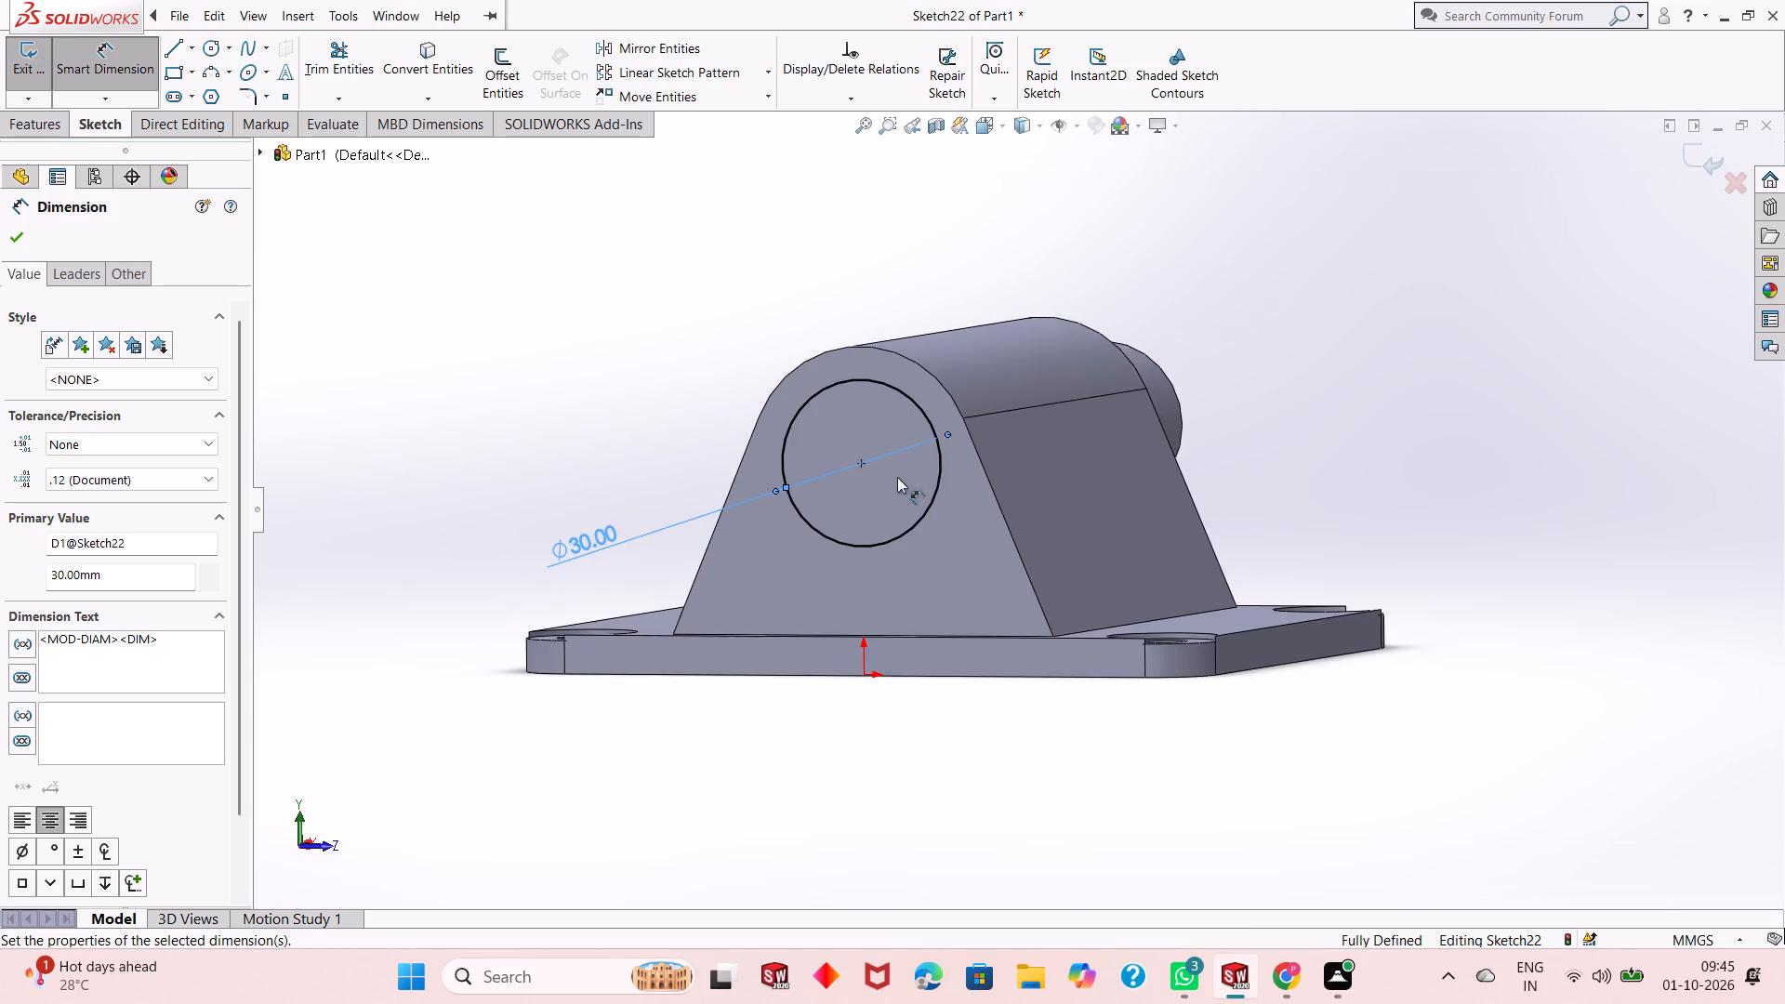
{"action": "middle_click_drag", "start_coordinate": [1313, 471], "coordinate": [1285, 469]}
{"action": "scroll", "coordinate": [687, 555], "scroll_direction": "up", "scroll_amount": 1}
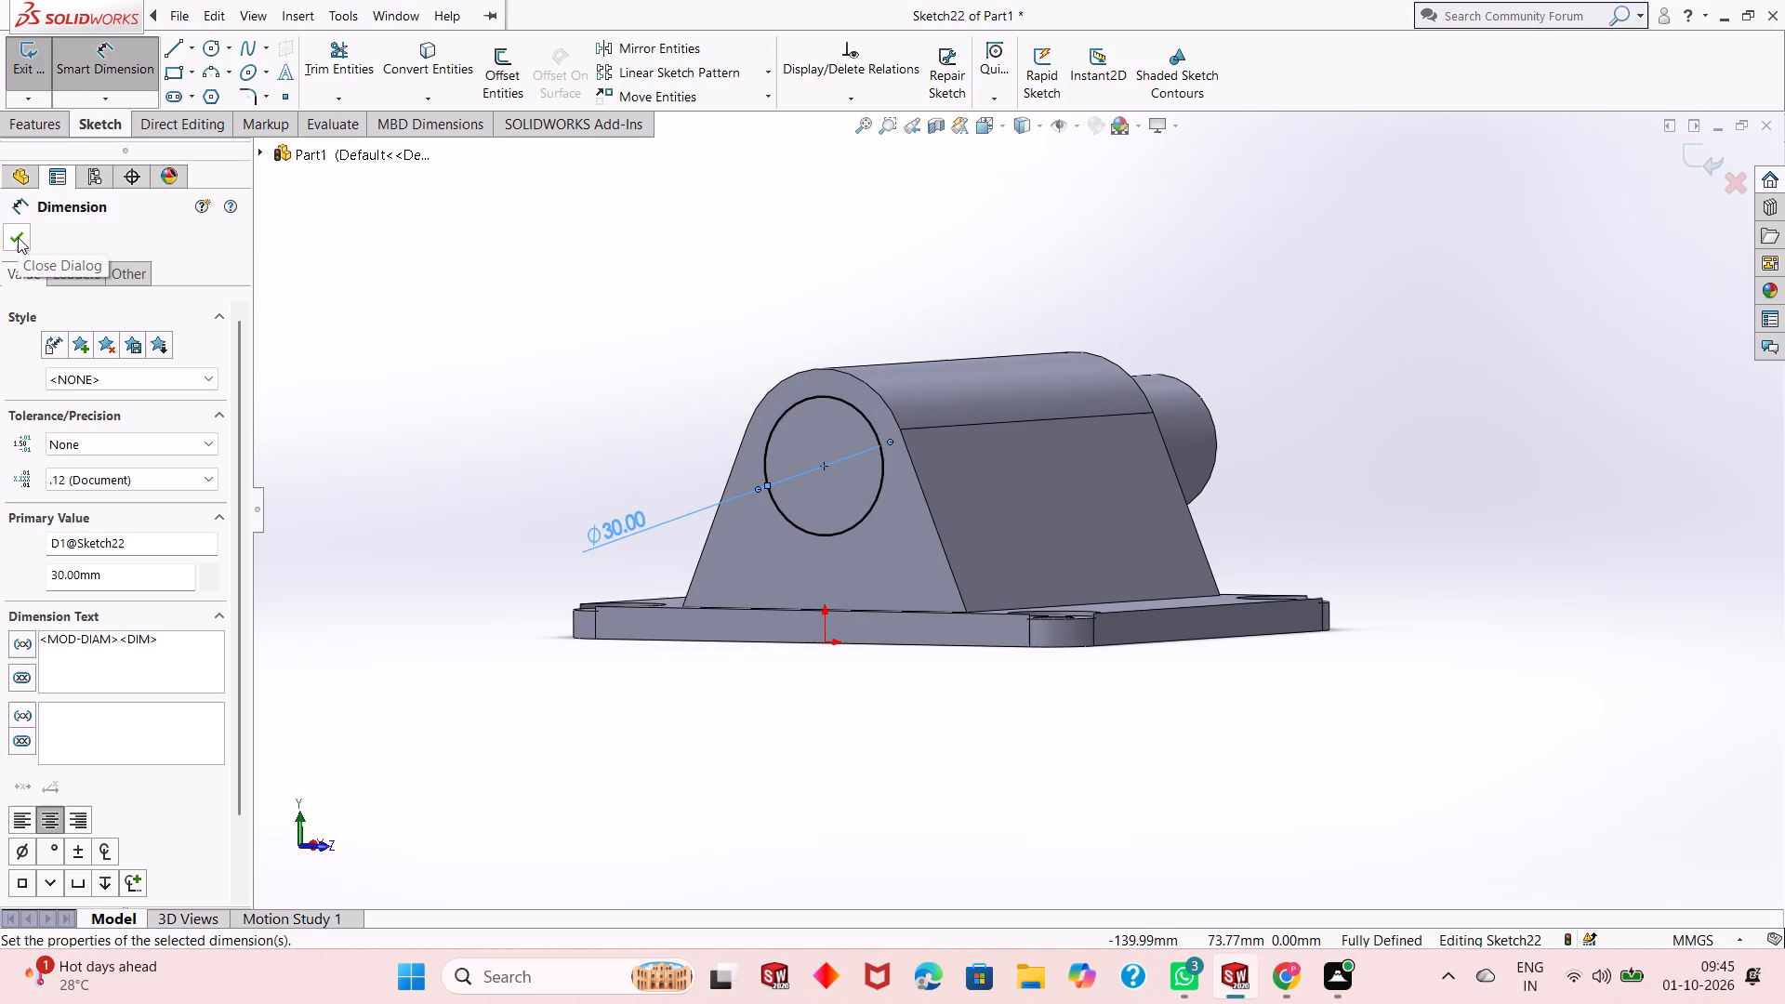
{"action": "left_click", "coordinate": [18, 237]}
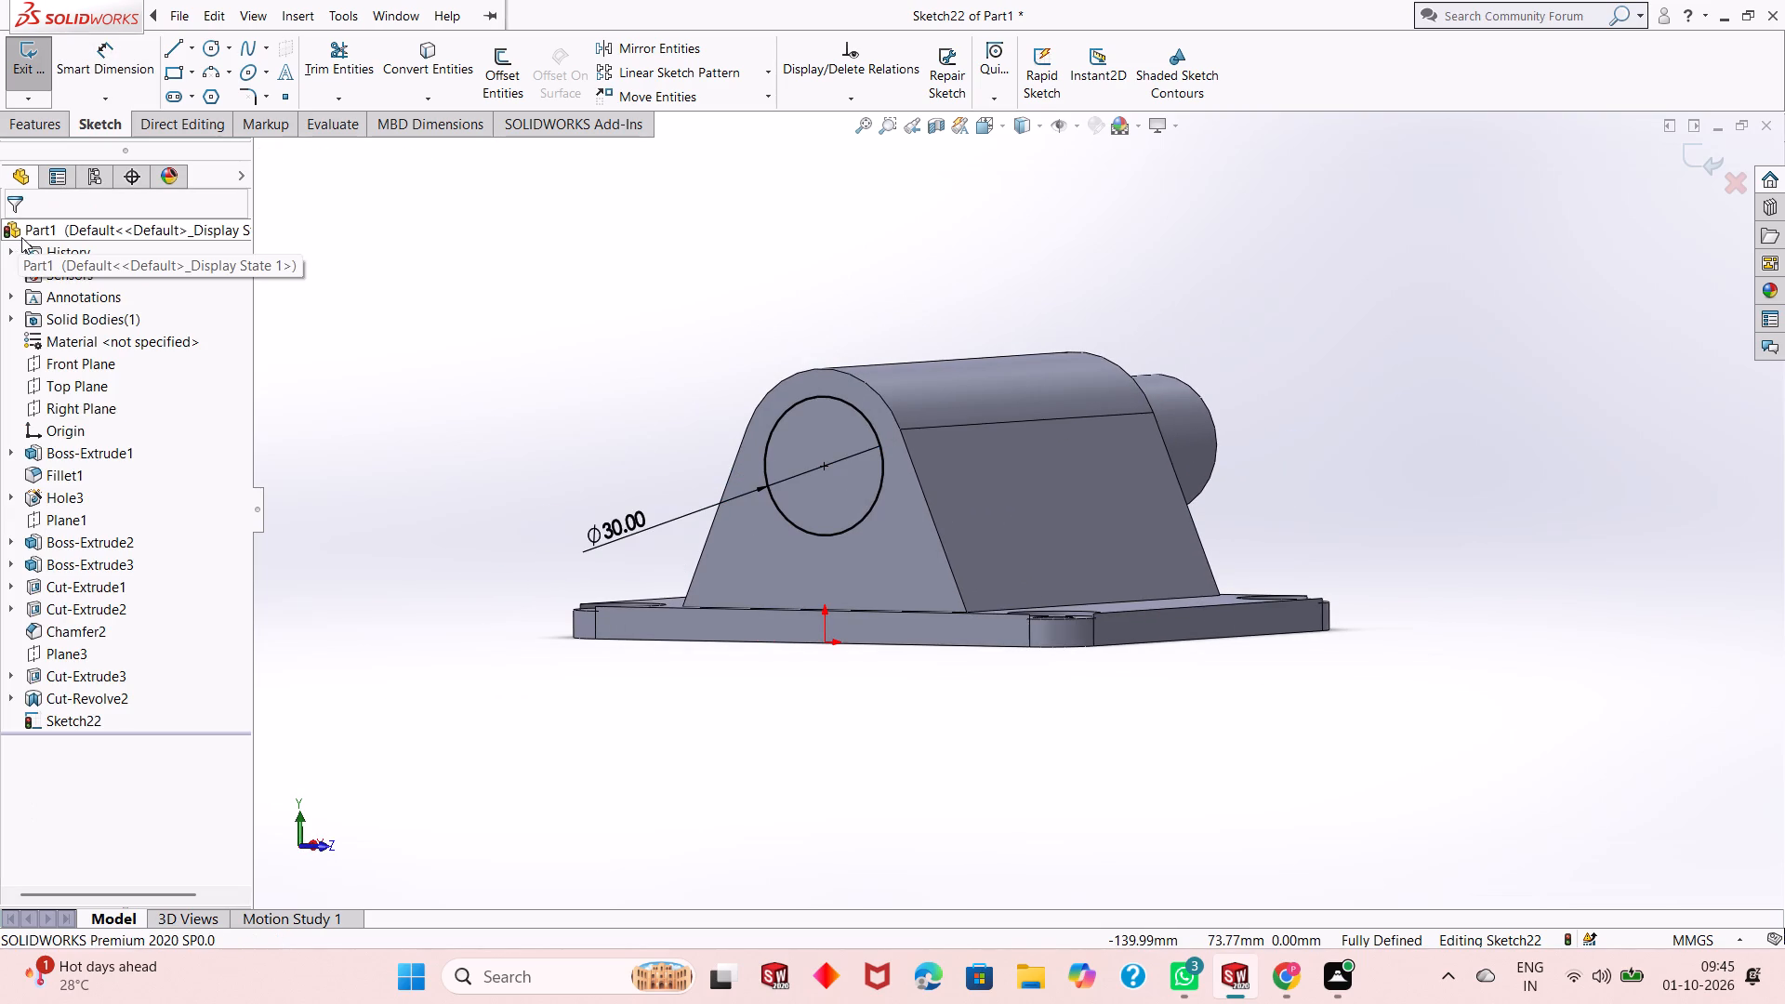
Extrude the 30 mm circle outward from the body's end face as a merged blind boss, 25 mm deep.
{"action": "left_click", "coordinate": [45, 120]}
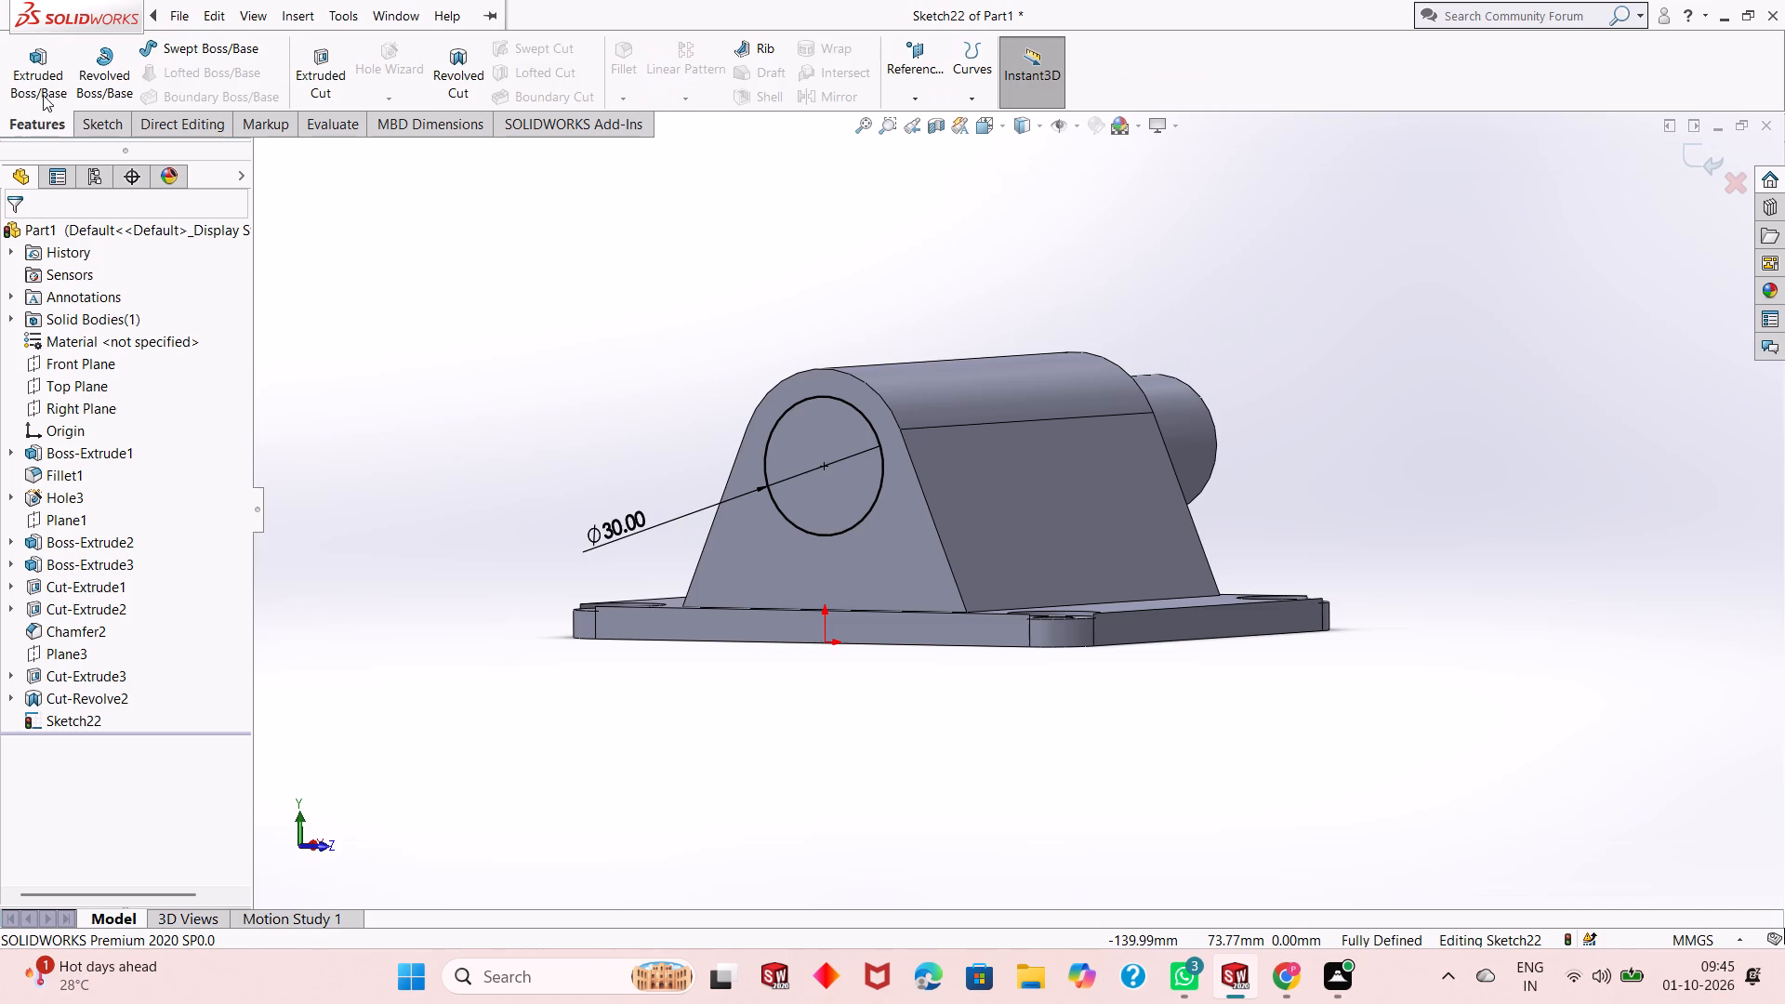
{"action": "left_click", "coordinate": [43, 95]}
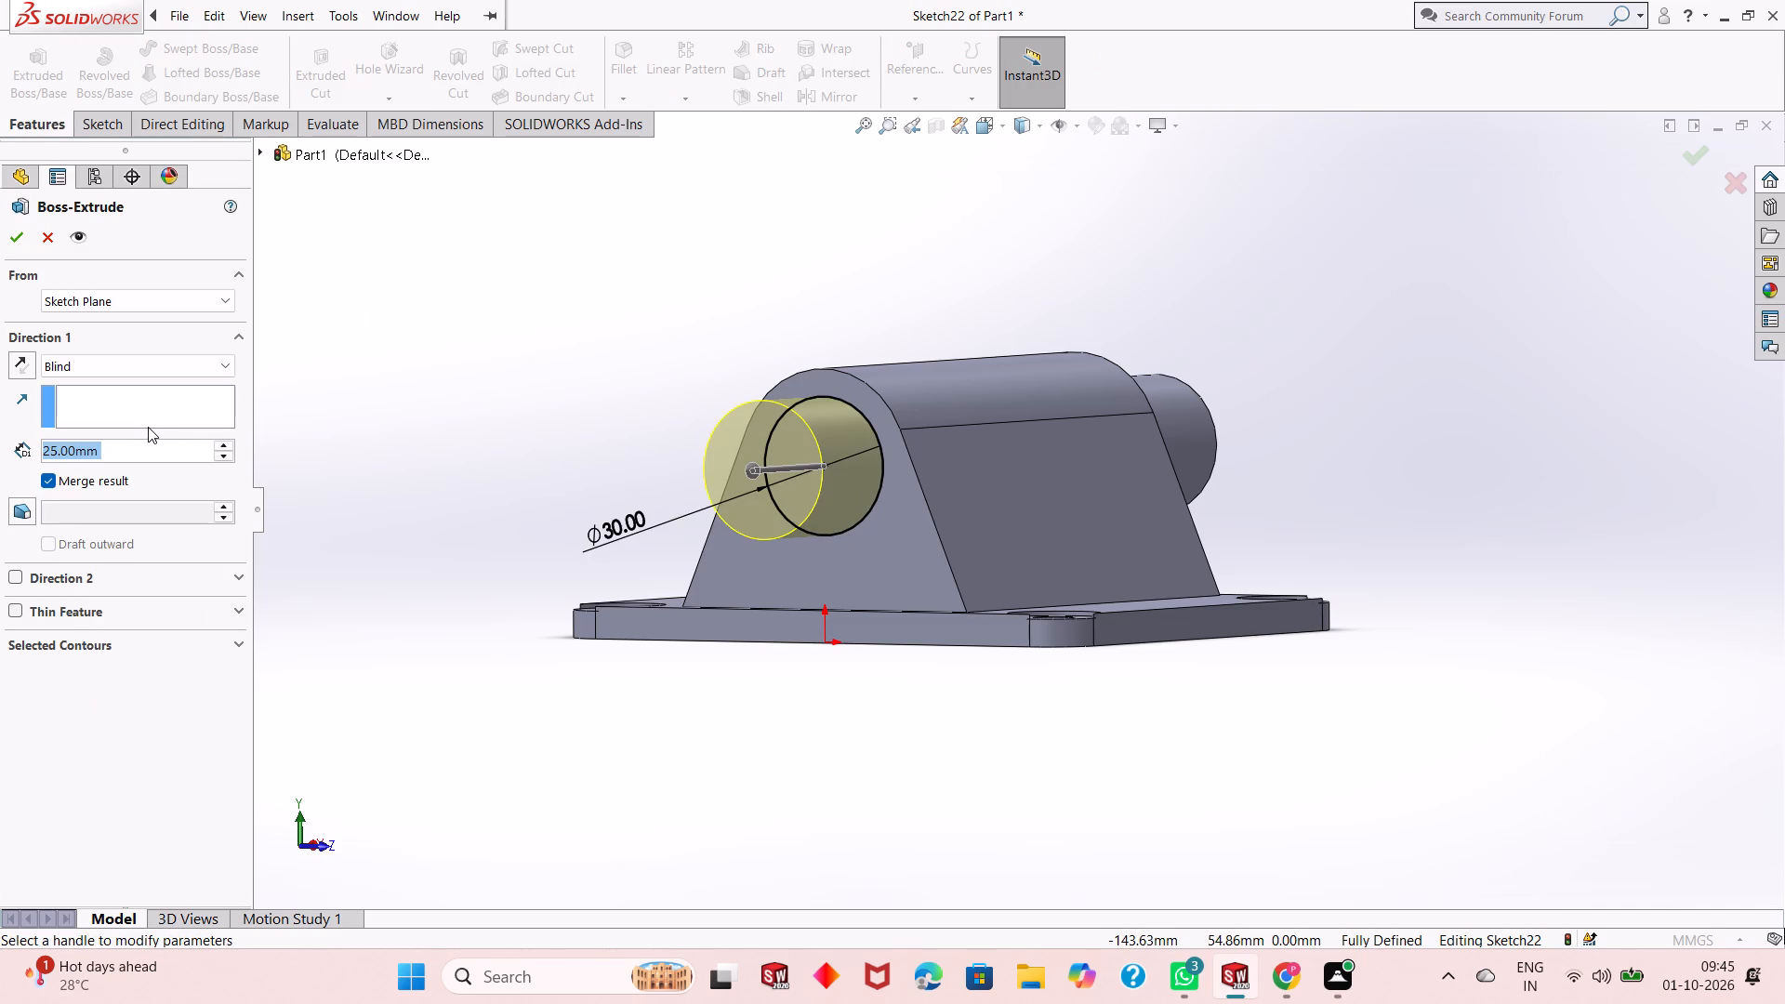
{"action": "scroll", "coordinate": [826, 464], "scroll_direction": "down", "scroll_amount": 1}
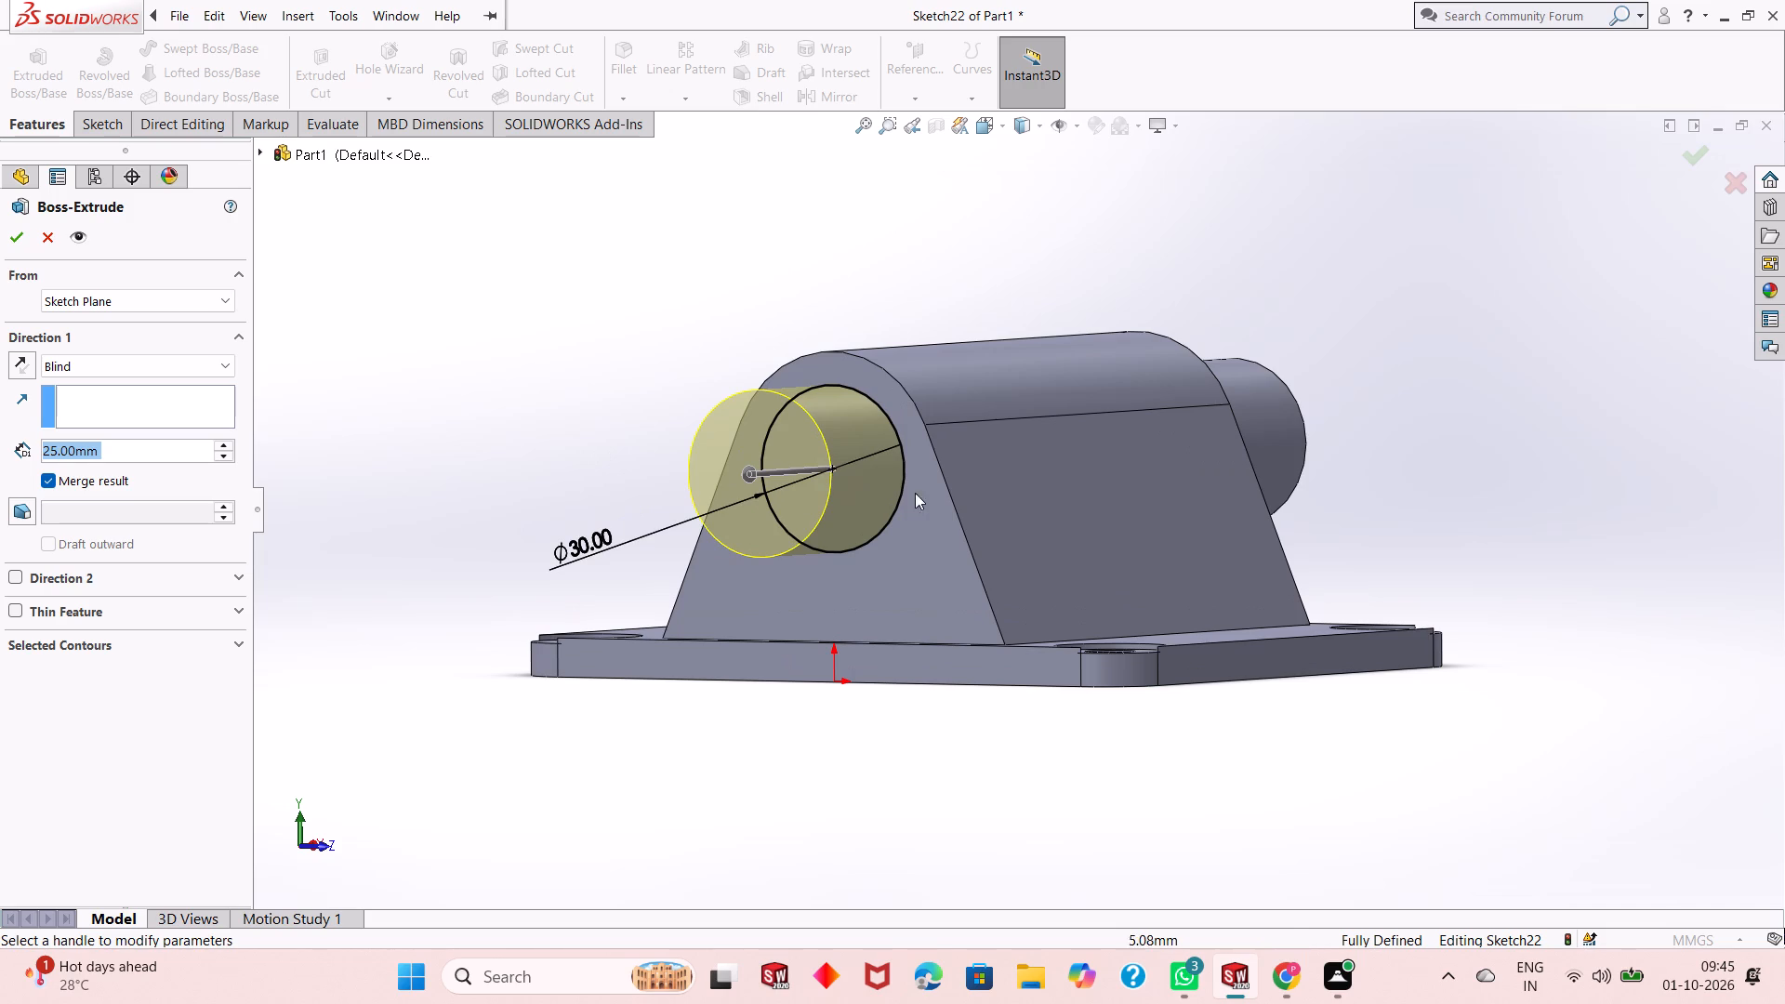
{"action": "middle_click_drag", "start_coordinate": [1388, 527], "coordinate": [1375, 532]}
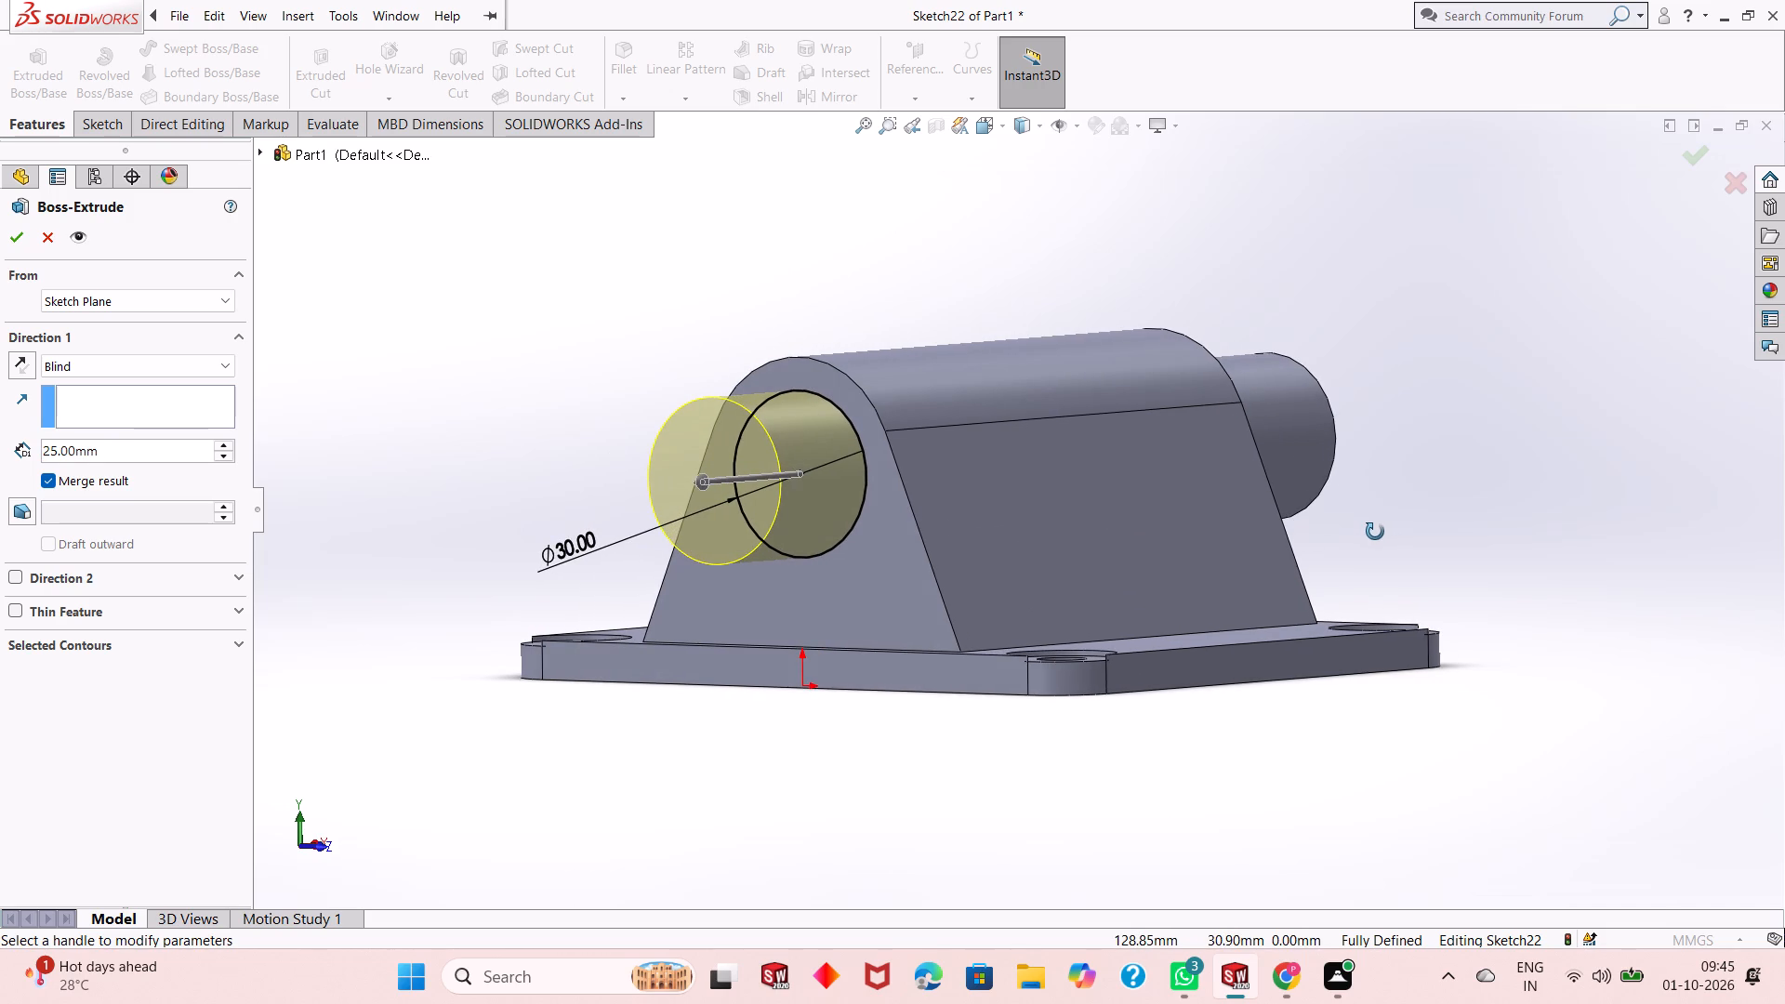
{"action": "middle_click_drag", "start_coordinate": [1375, 532], "coordinate": [1371, 534]}
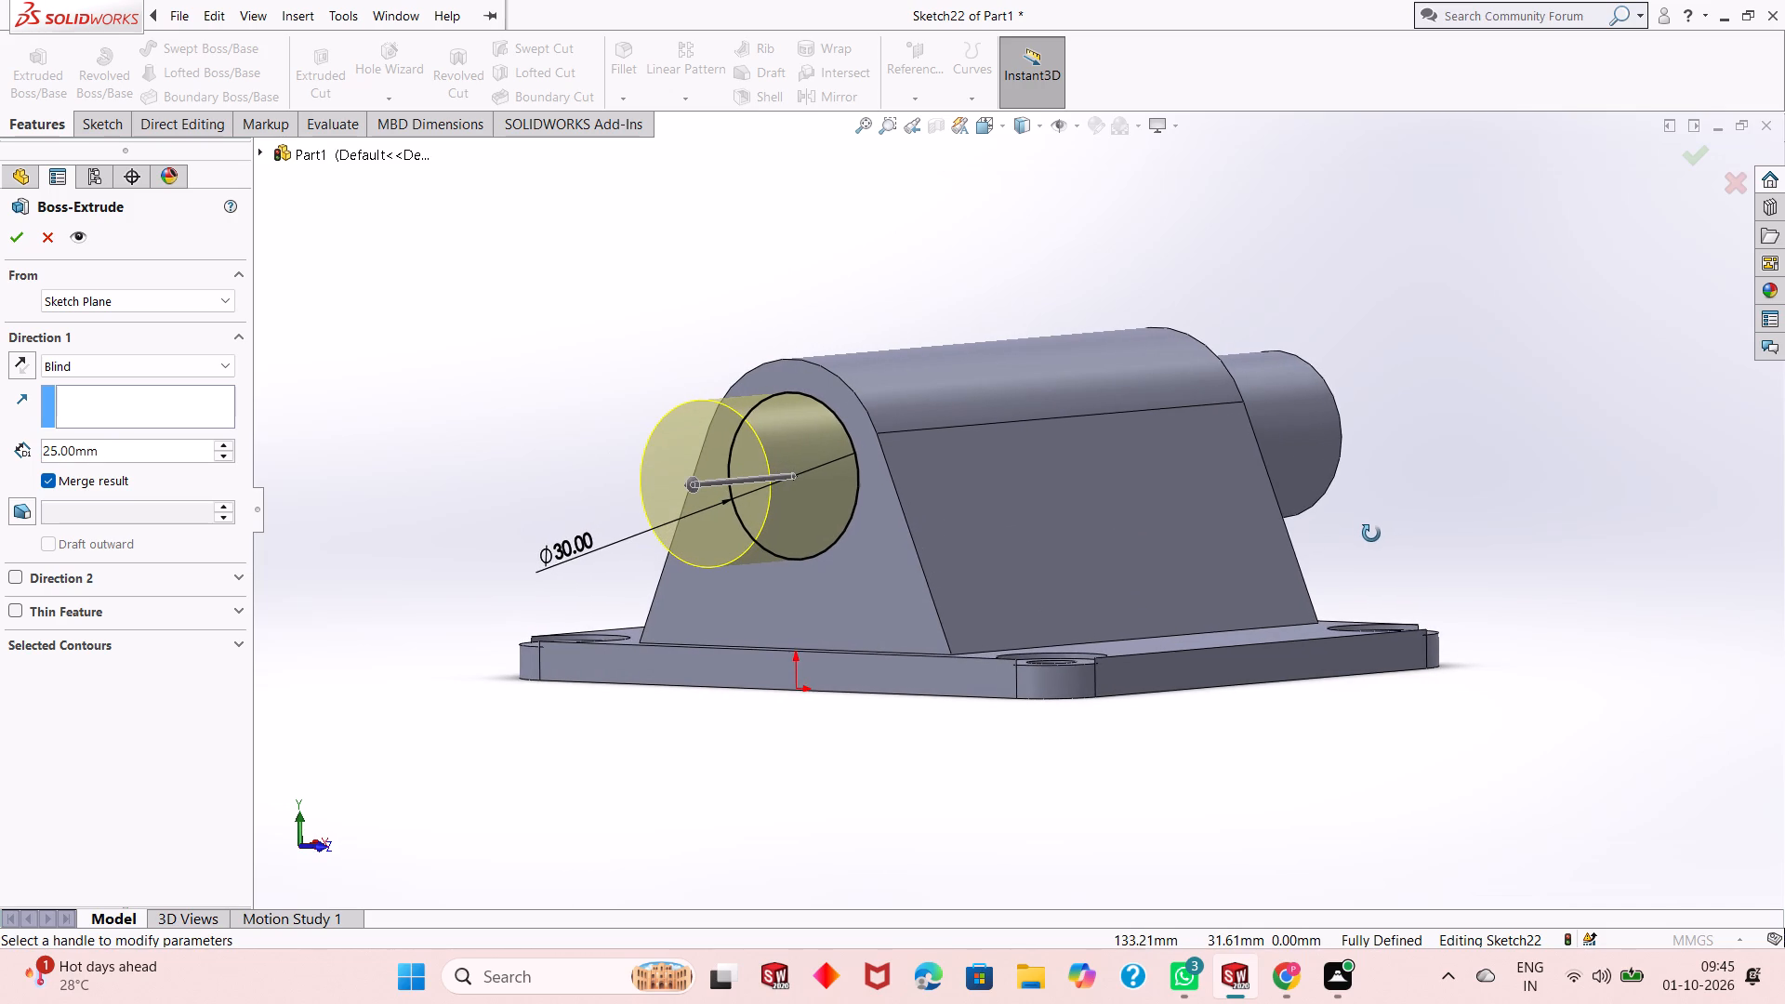
{"action": "middle_click_drag", "start_coordinate": [1371, 534], "coordinate": [1362, 533]}
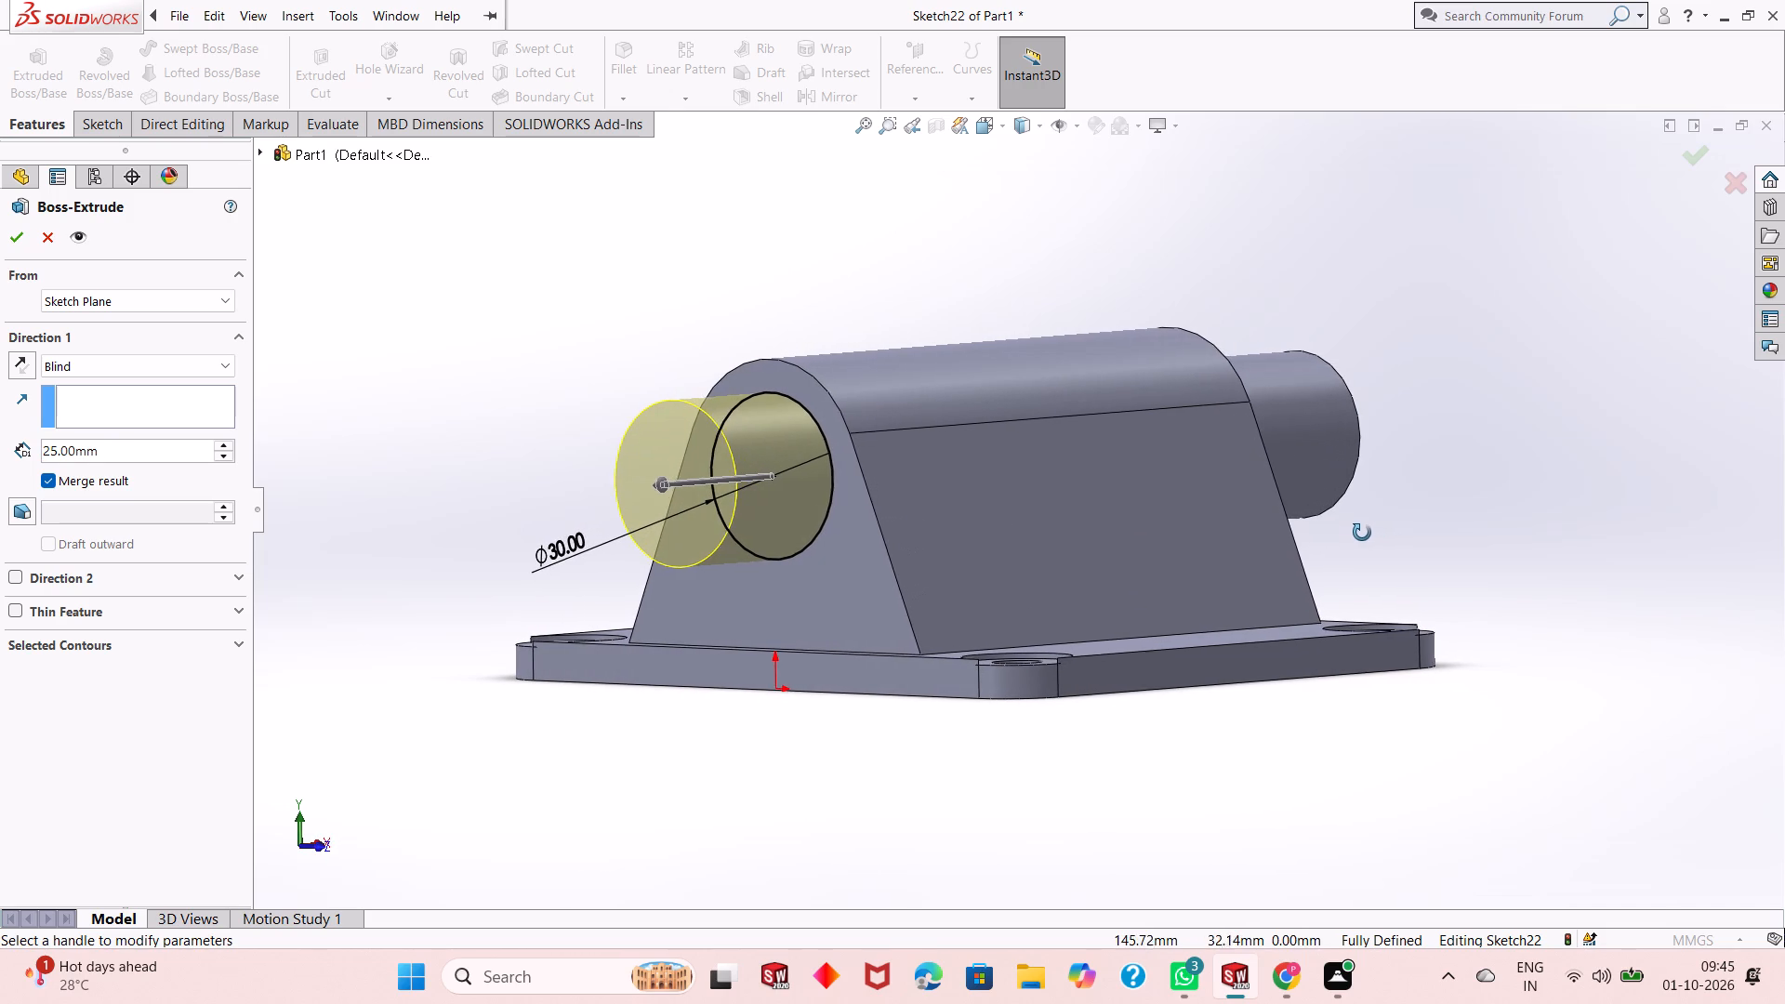
{"action": "middle_click_drag", "start_coordinate": [1362, 533], "coordinate": [1344, 537]}
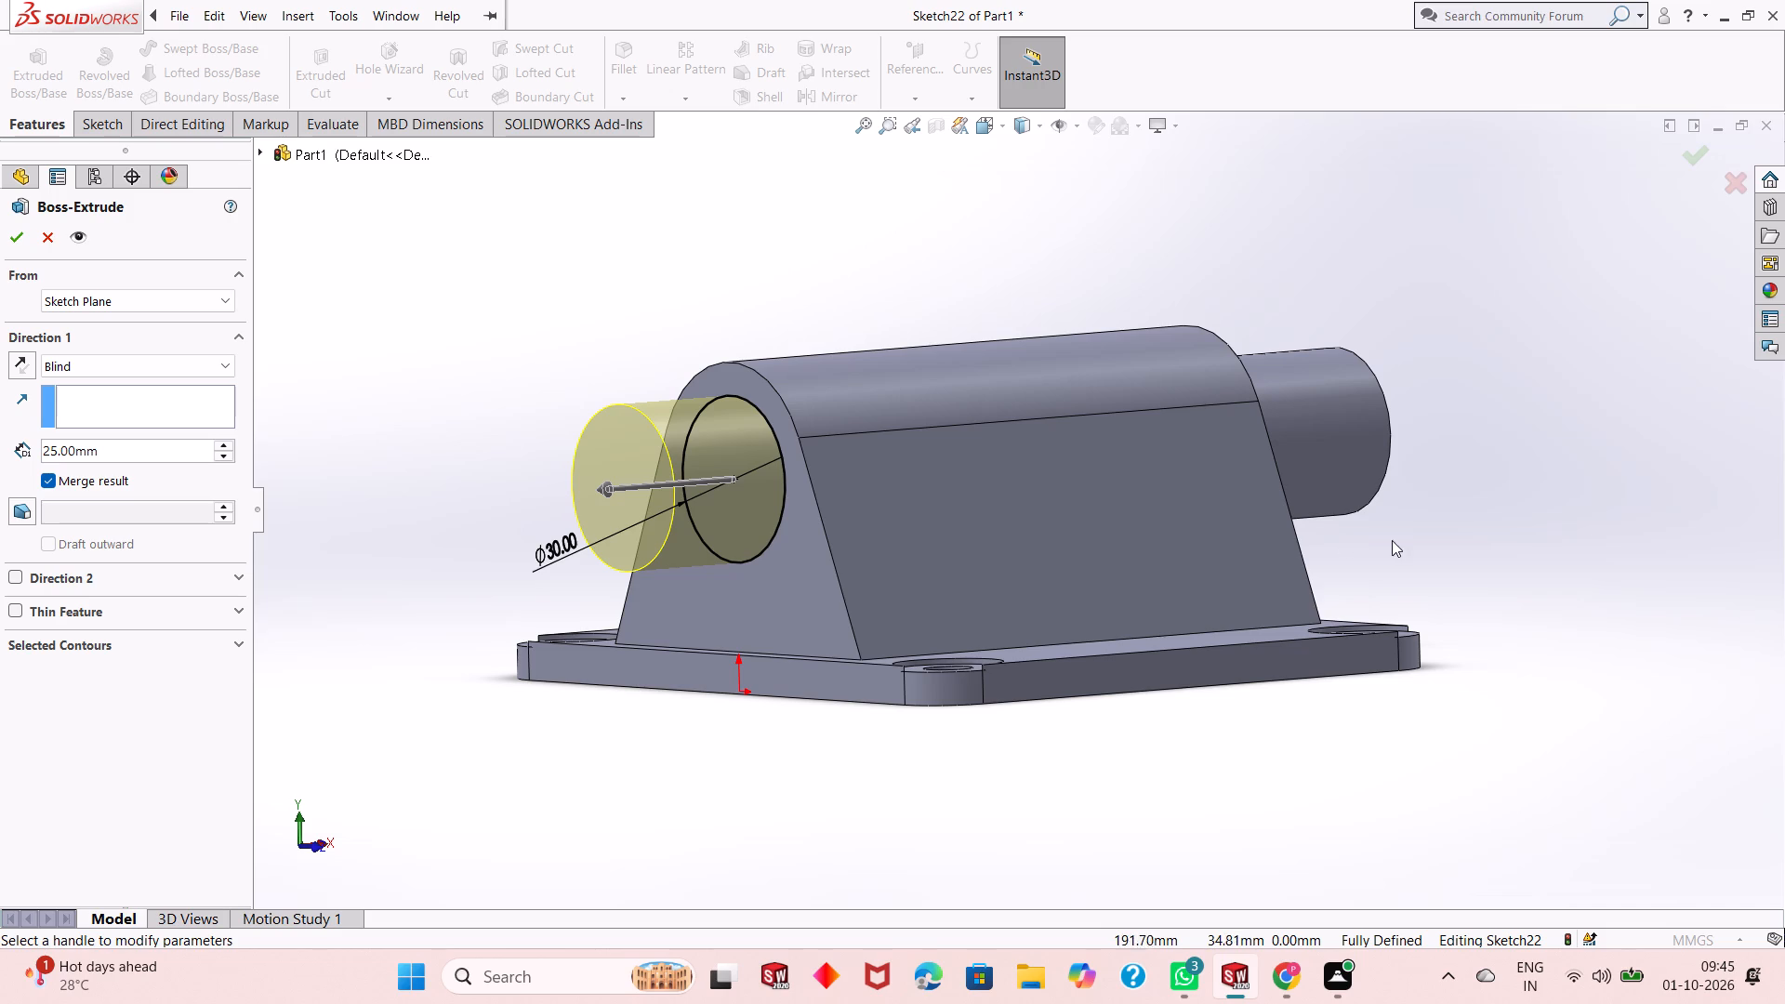
{"action": "middle_click_drag", "start_coordinate": [740, 786], "coordinate": [722, 809]}
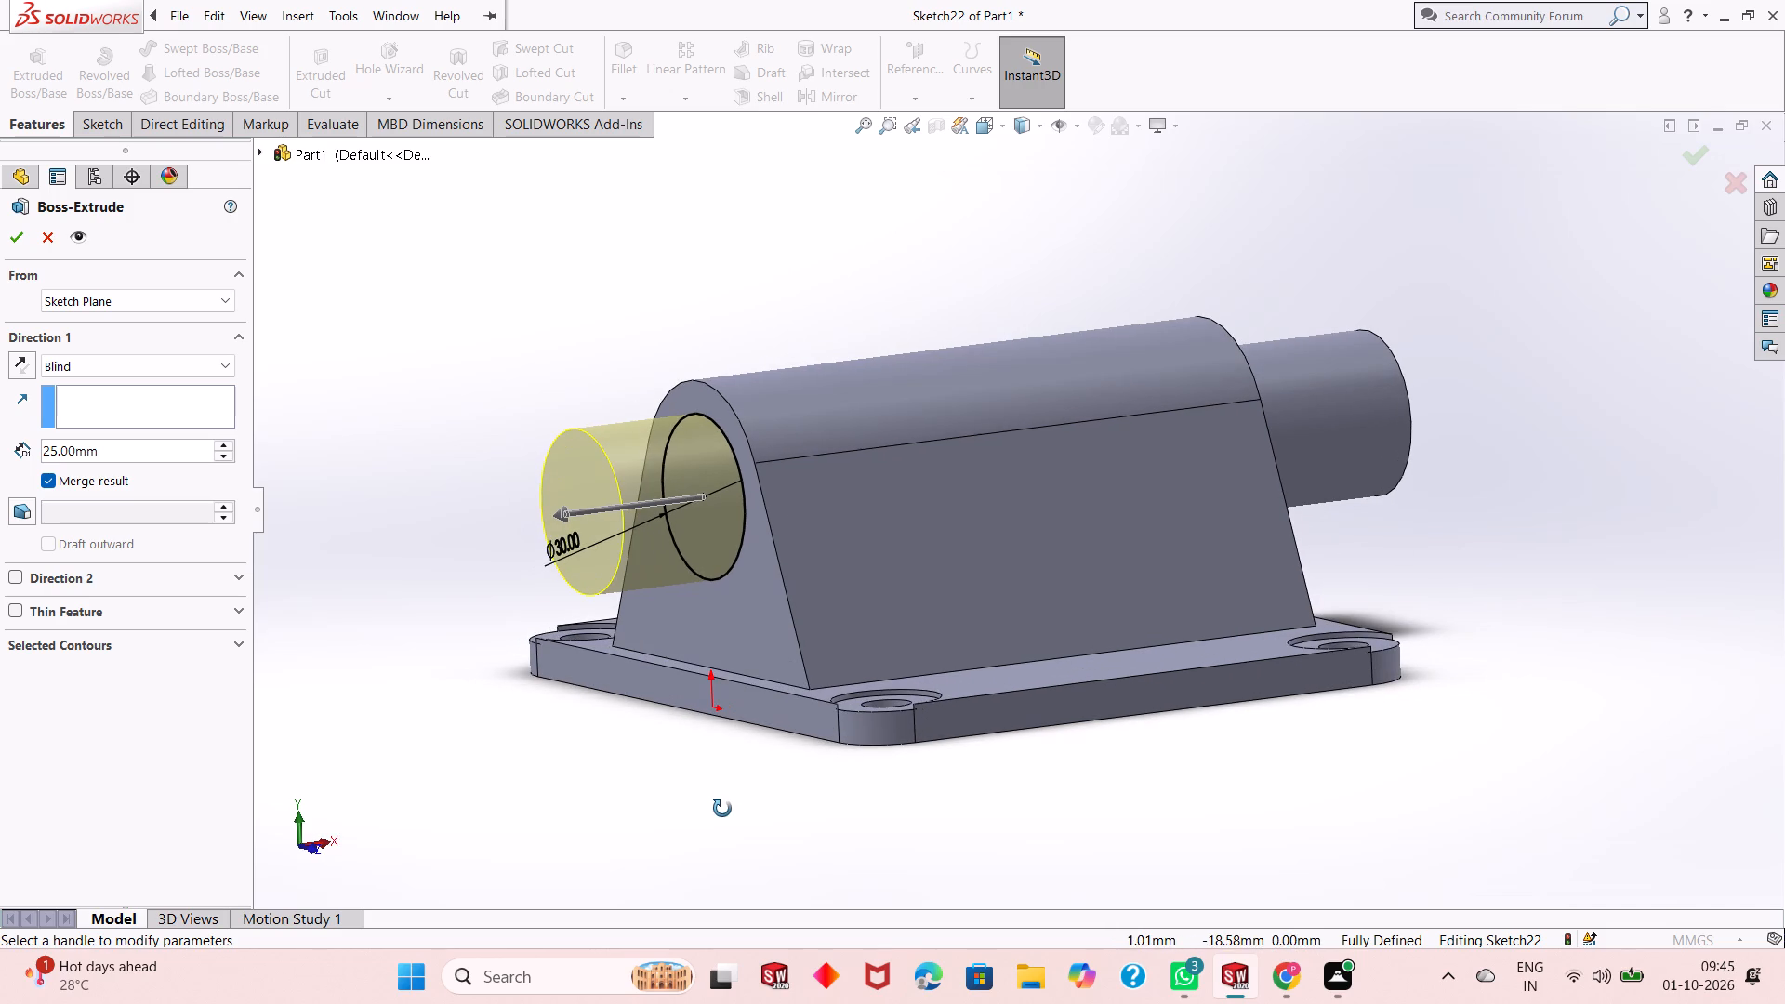
{"action": "middle_click_drag", "start_coordinate": [722, 809], "coordinate": [685, 824]}
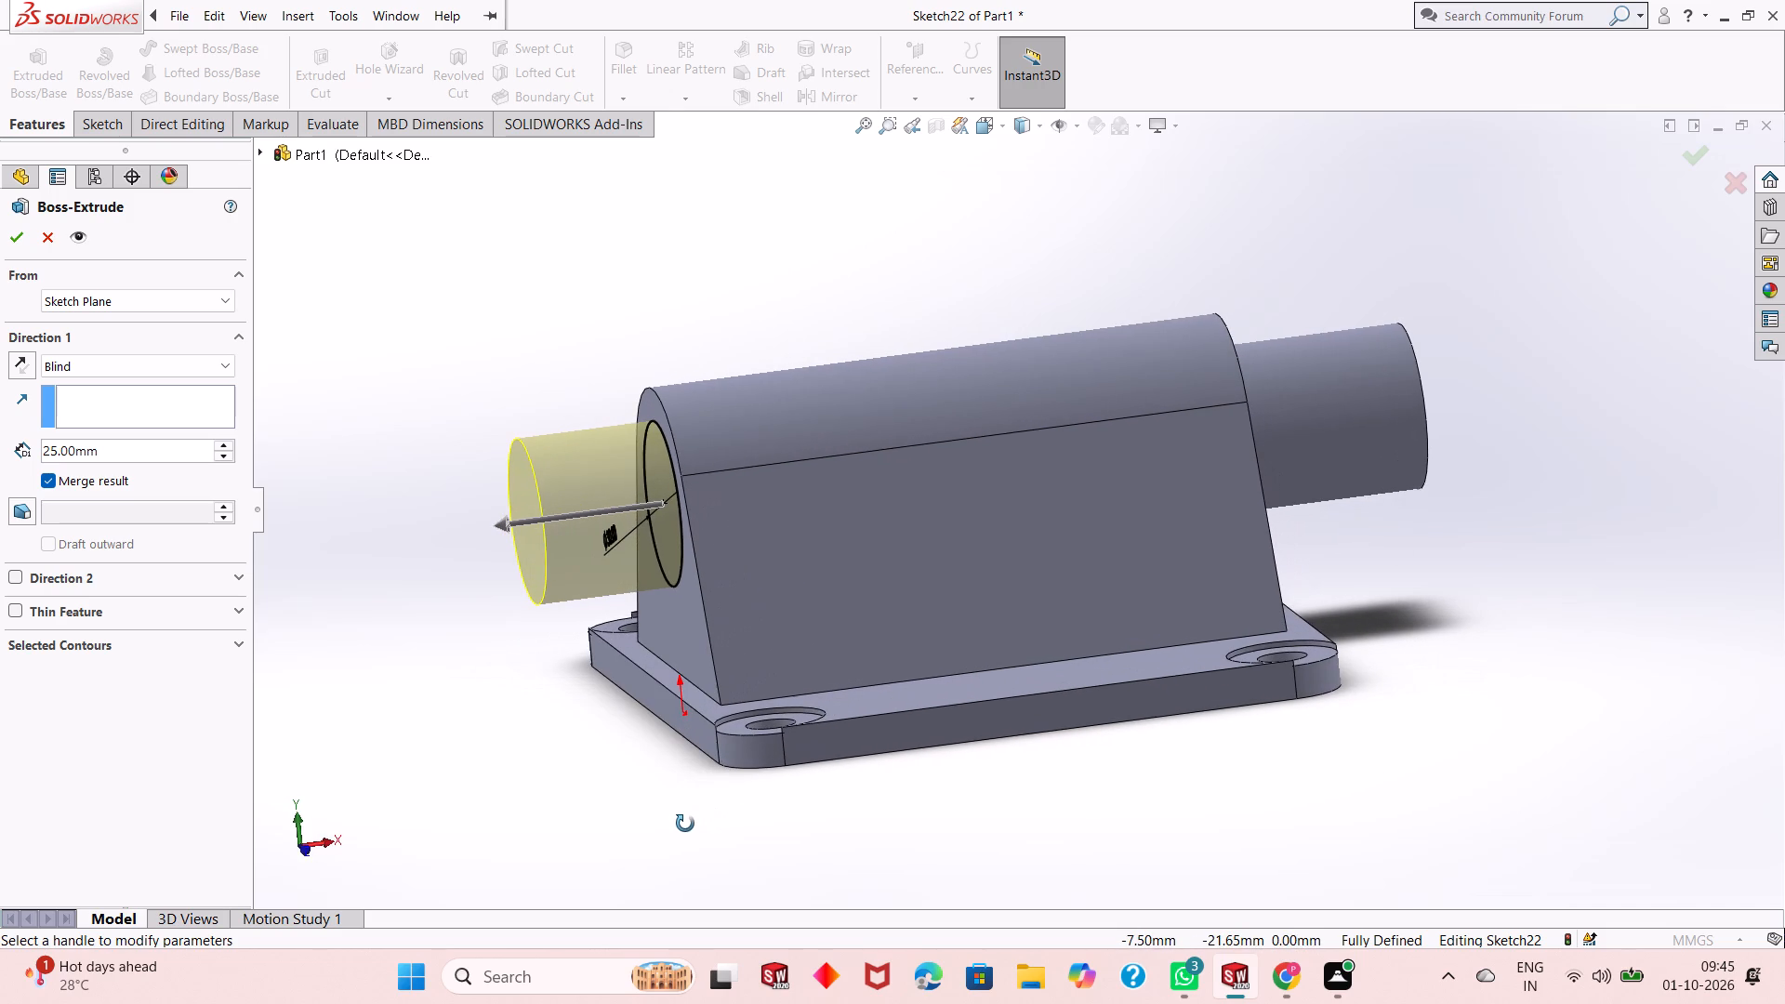
{"action": "middle_click_drag", "start_coordinate": [685, 824], "coordinate": [704, 821]}
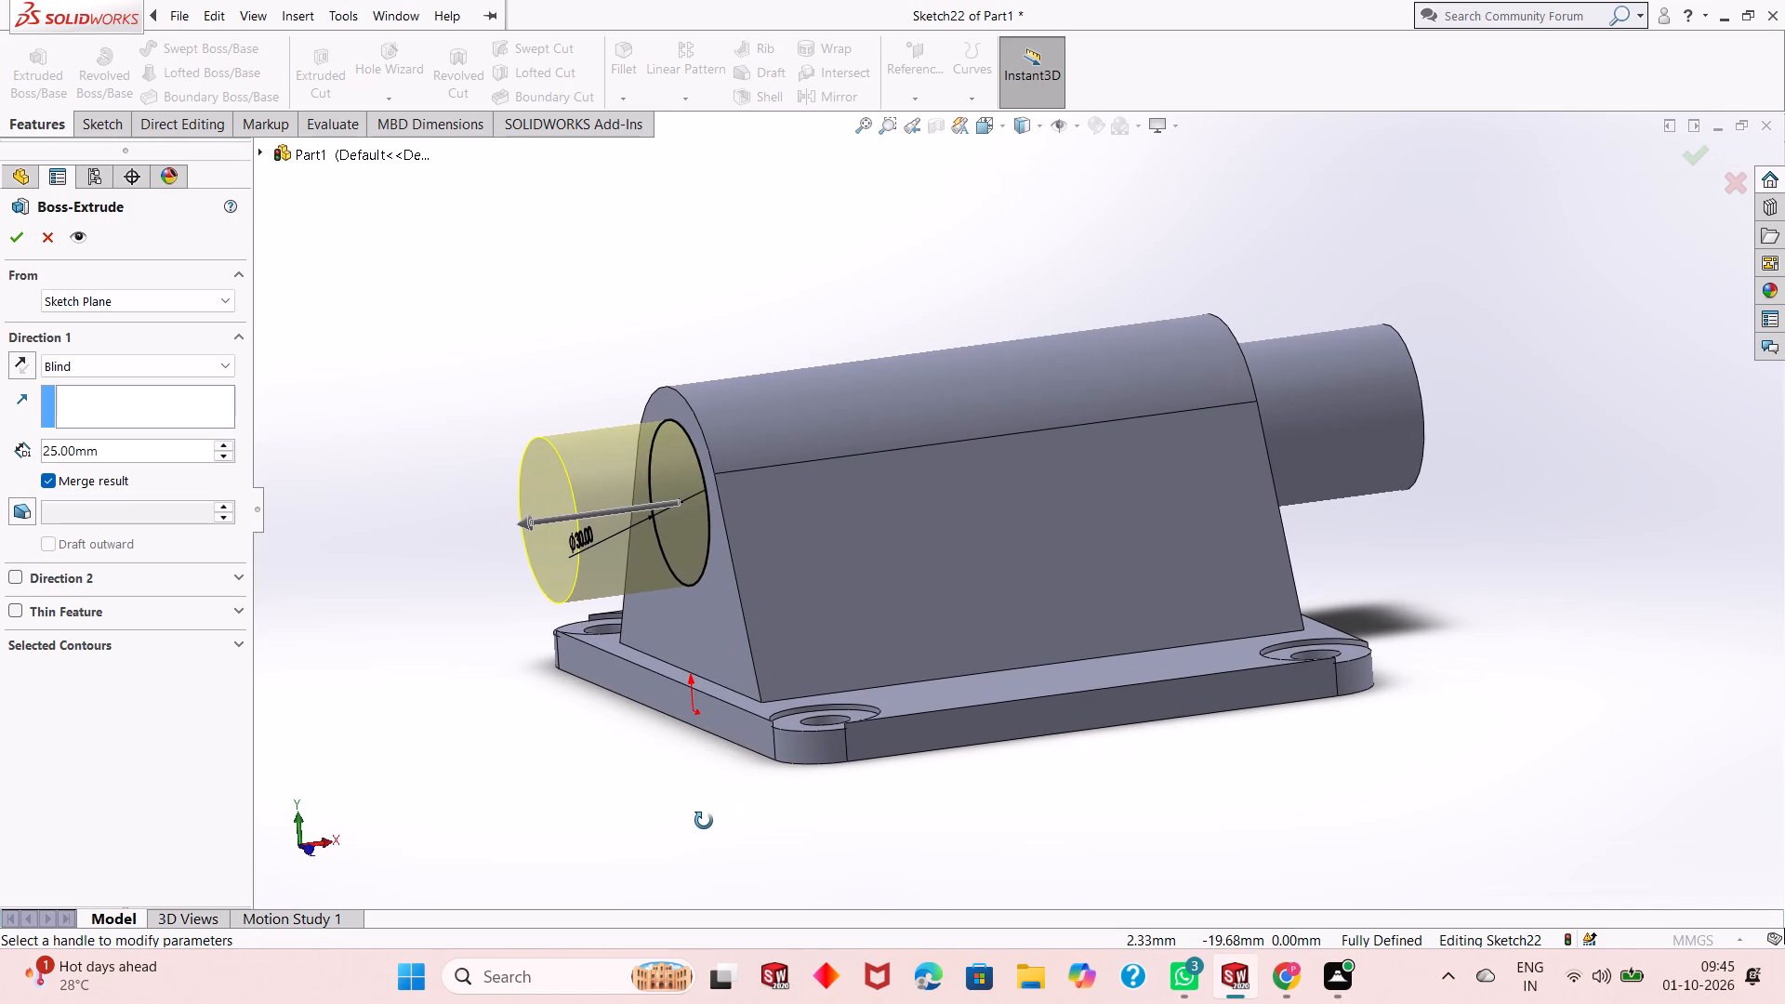
{"action": "middle_click_drag", "start_coordinate": [704, 821], "coordinate": [705, 821]}
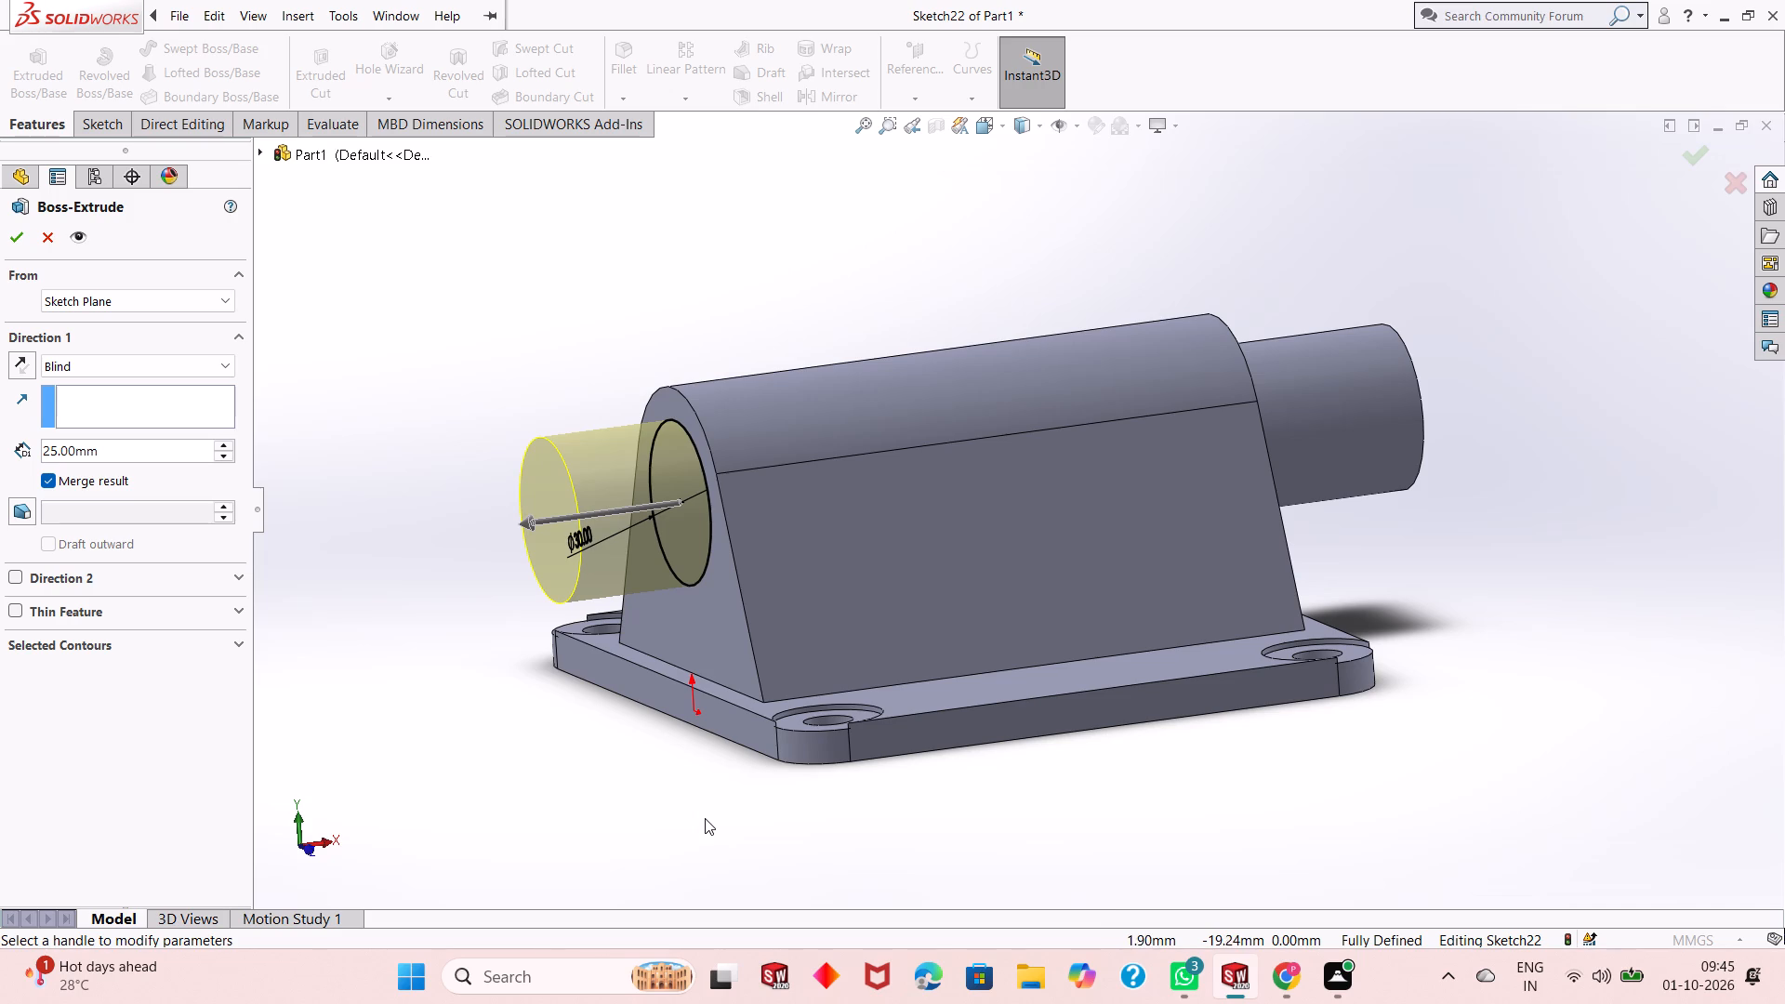
{"action": "middle_click_drag", "start_coordinate": [682, 816], "coordinate": [633, 835]}
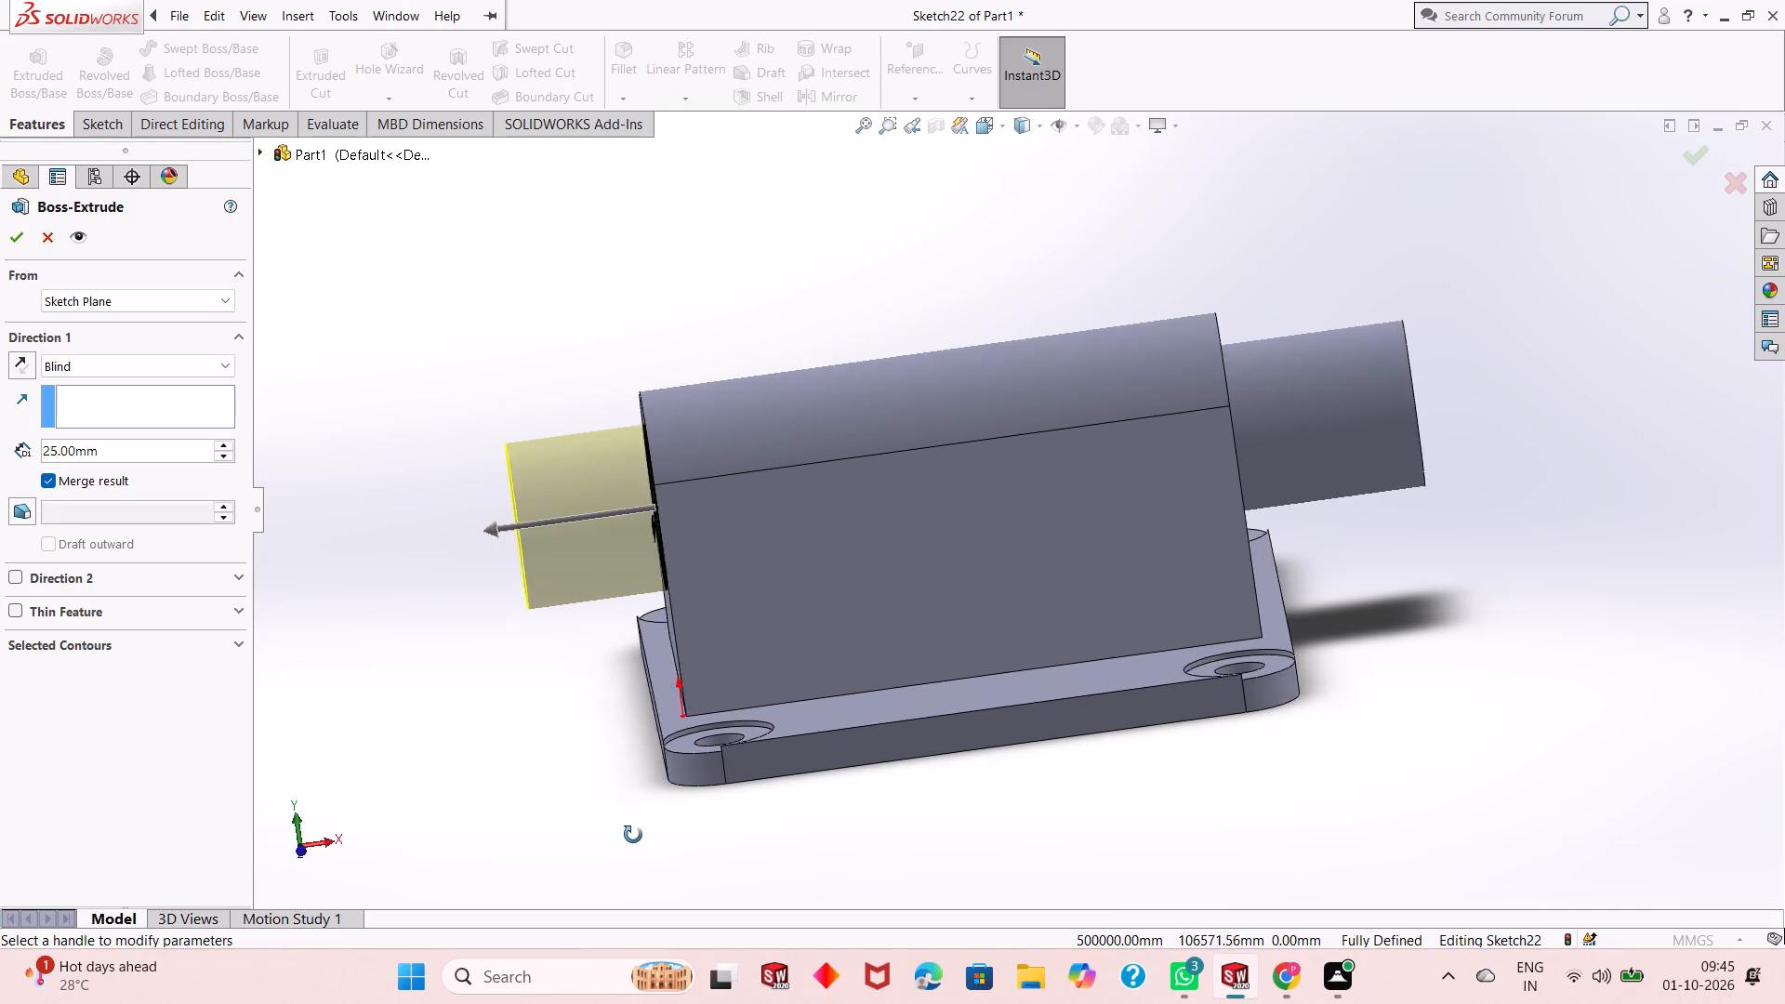
{"action": "middle_click_drag", "start_coordinate": [633, 835], "coordinate": [522, 864]}
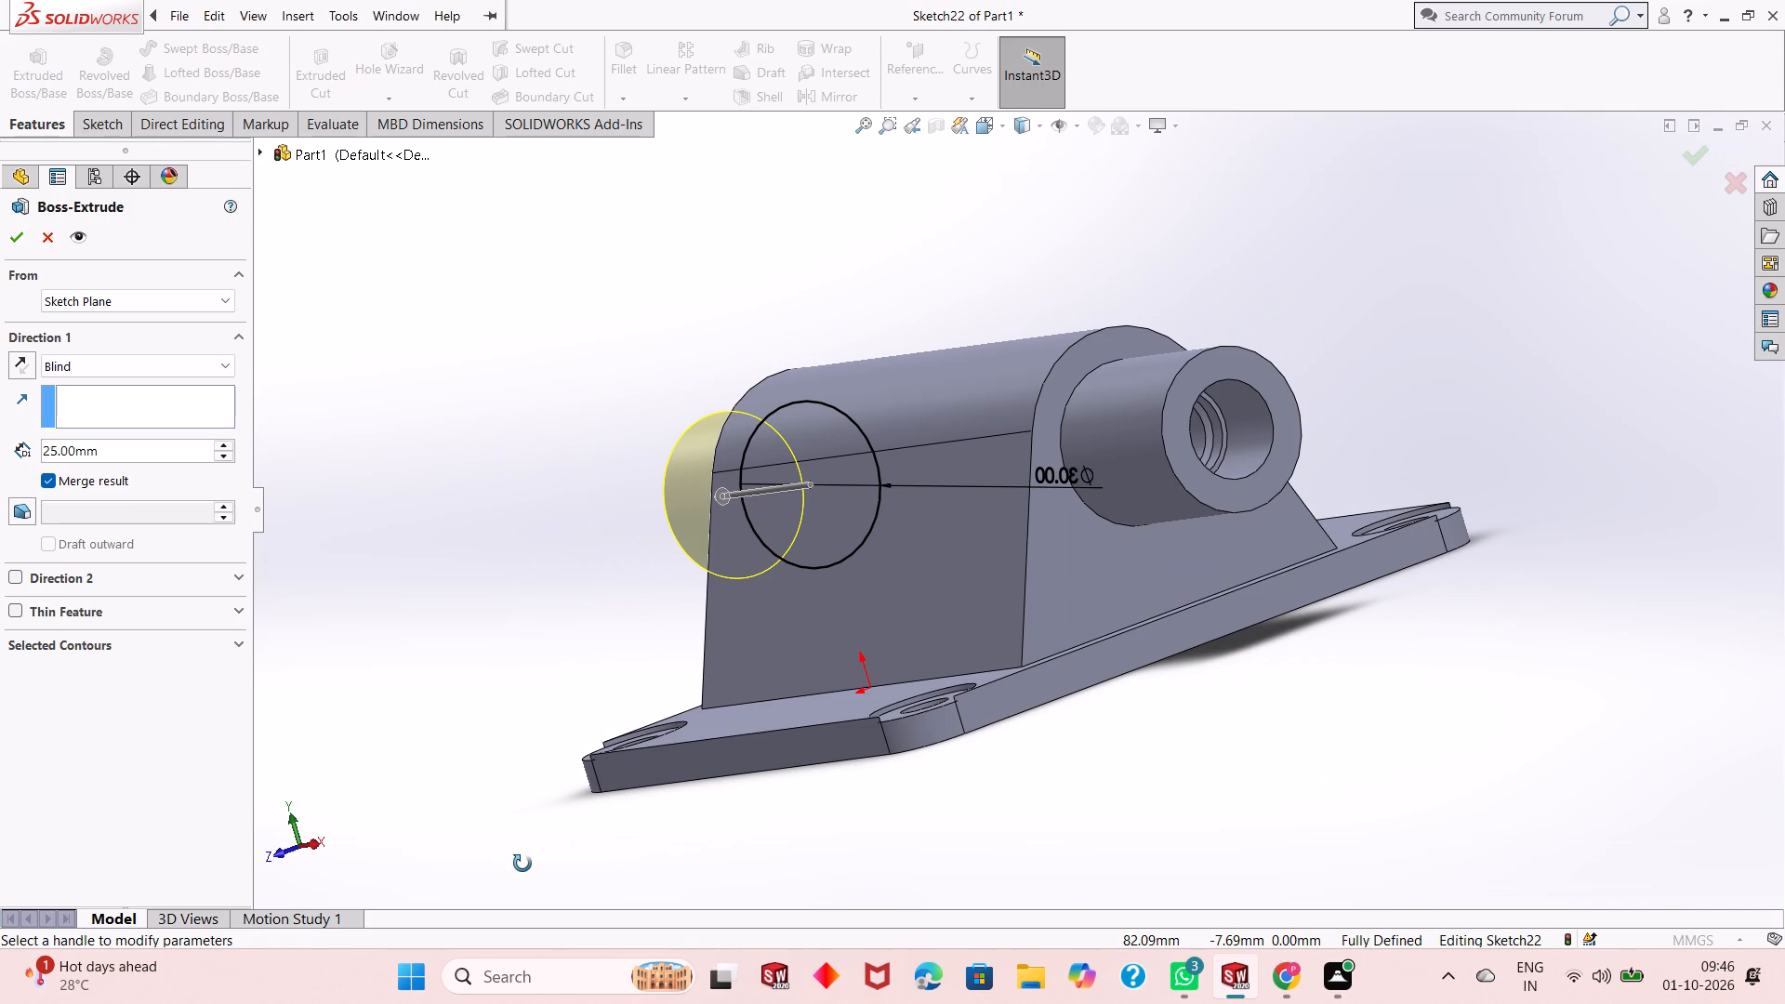
{"action": "middle_click_drag", "start_coordinate": [522, 864], "coordinate": [602, 852]}
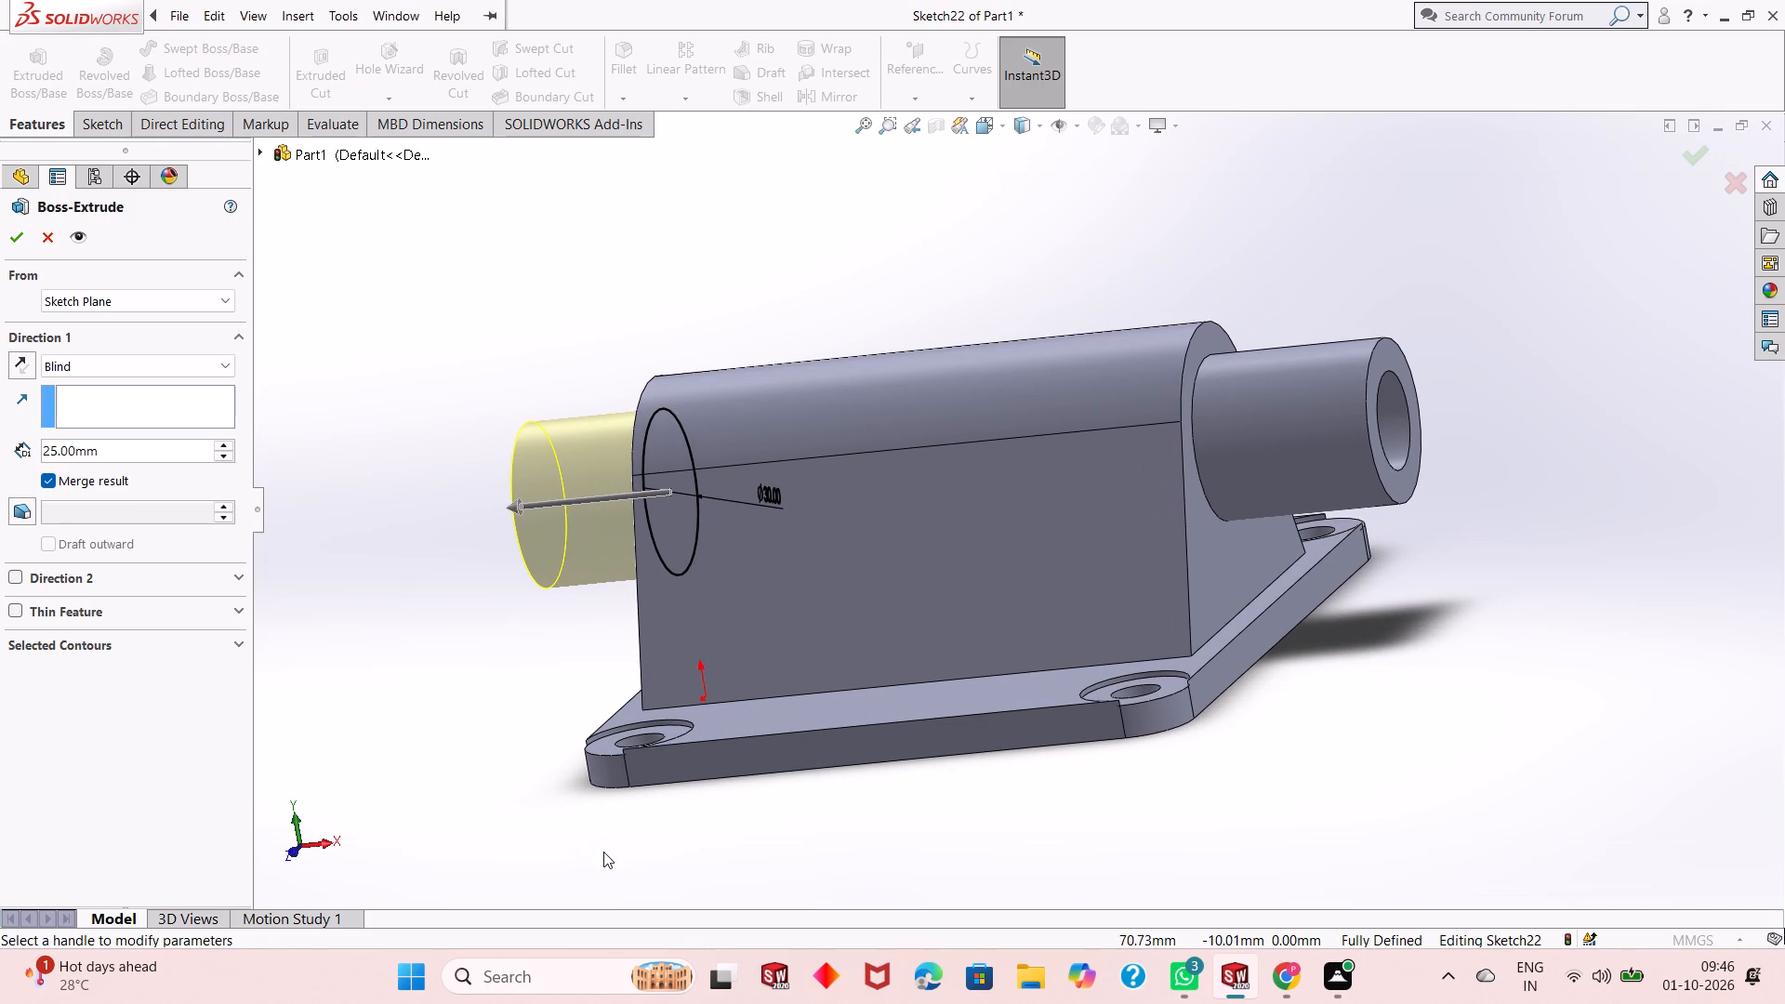
{"action": "middle_click_drag", "start_coordinate": [603, 852], "coordinate": [700, 782]}
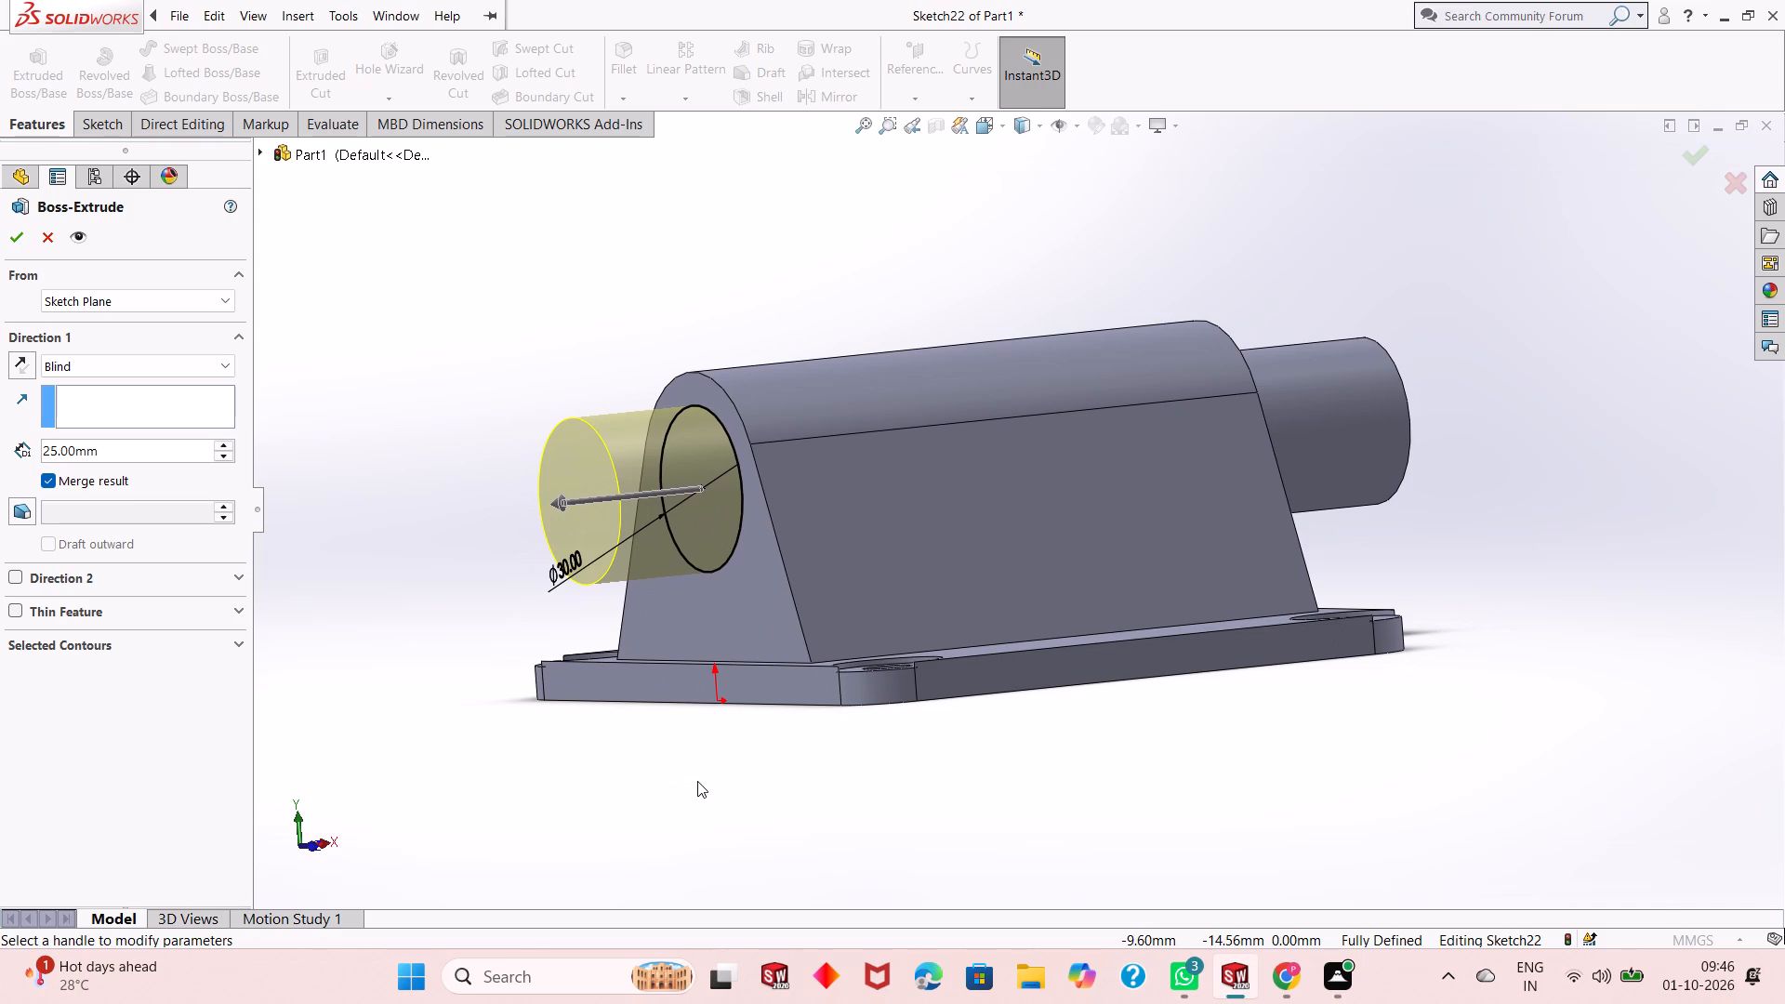
{"action": "scroll", "coordinate": [769, 523], "scroll_direction": "down", "scroll_amount": 1}
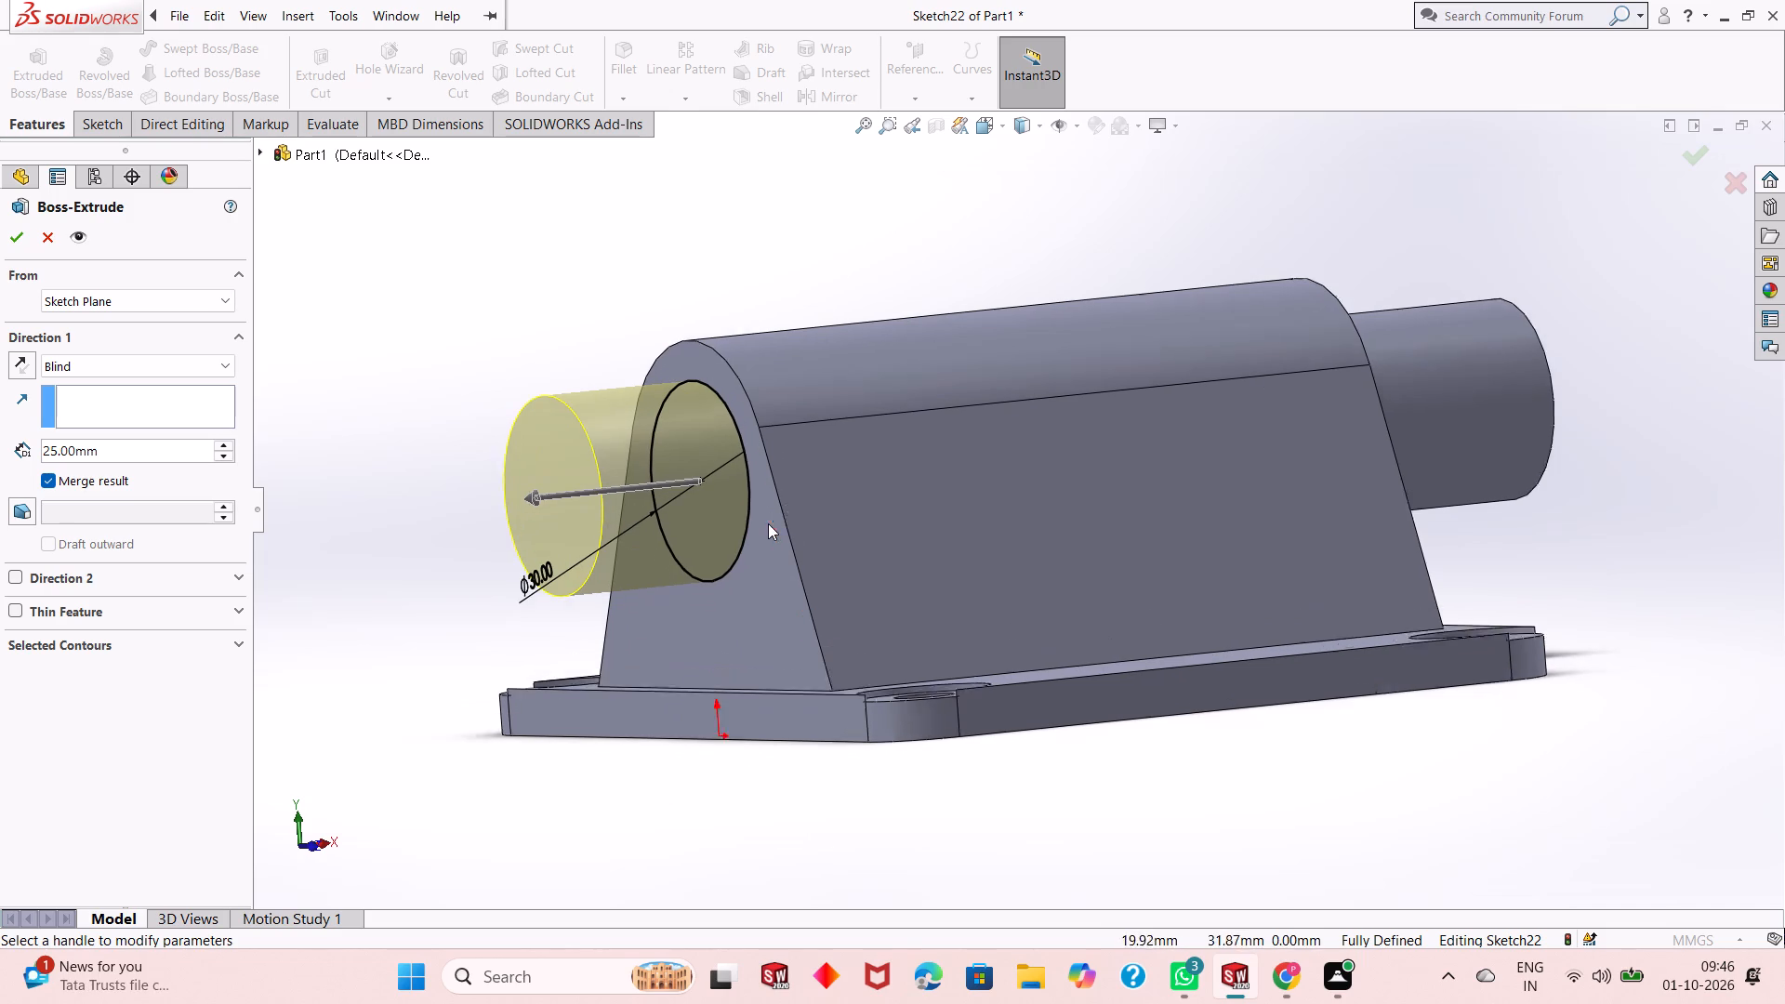
{"action": "scroll", "coordinate": [768, 523], "scroll_direction": "down", "scroll_amount": 1}
{"action": "scroll", "coordinate": [676, 515], "scroll_direction": "down", "scroll_amount": 1}
{"action": "scroll", "coordinate": [675, 515], "scroll_direction": "up", "scroll_amount": 1}
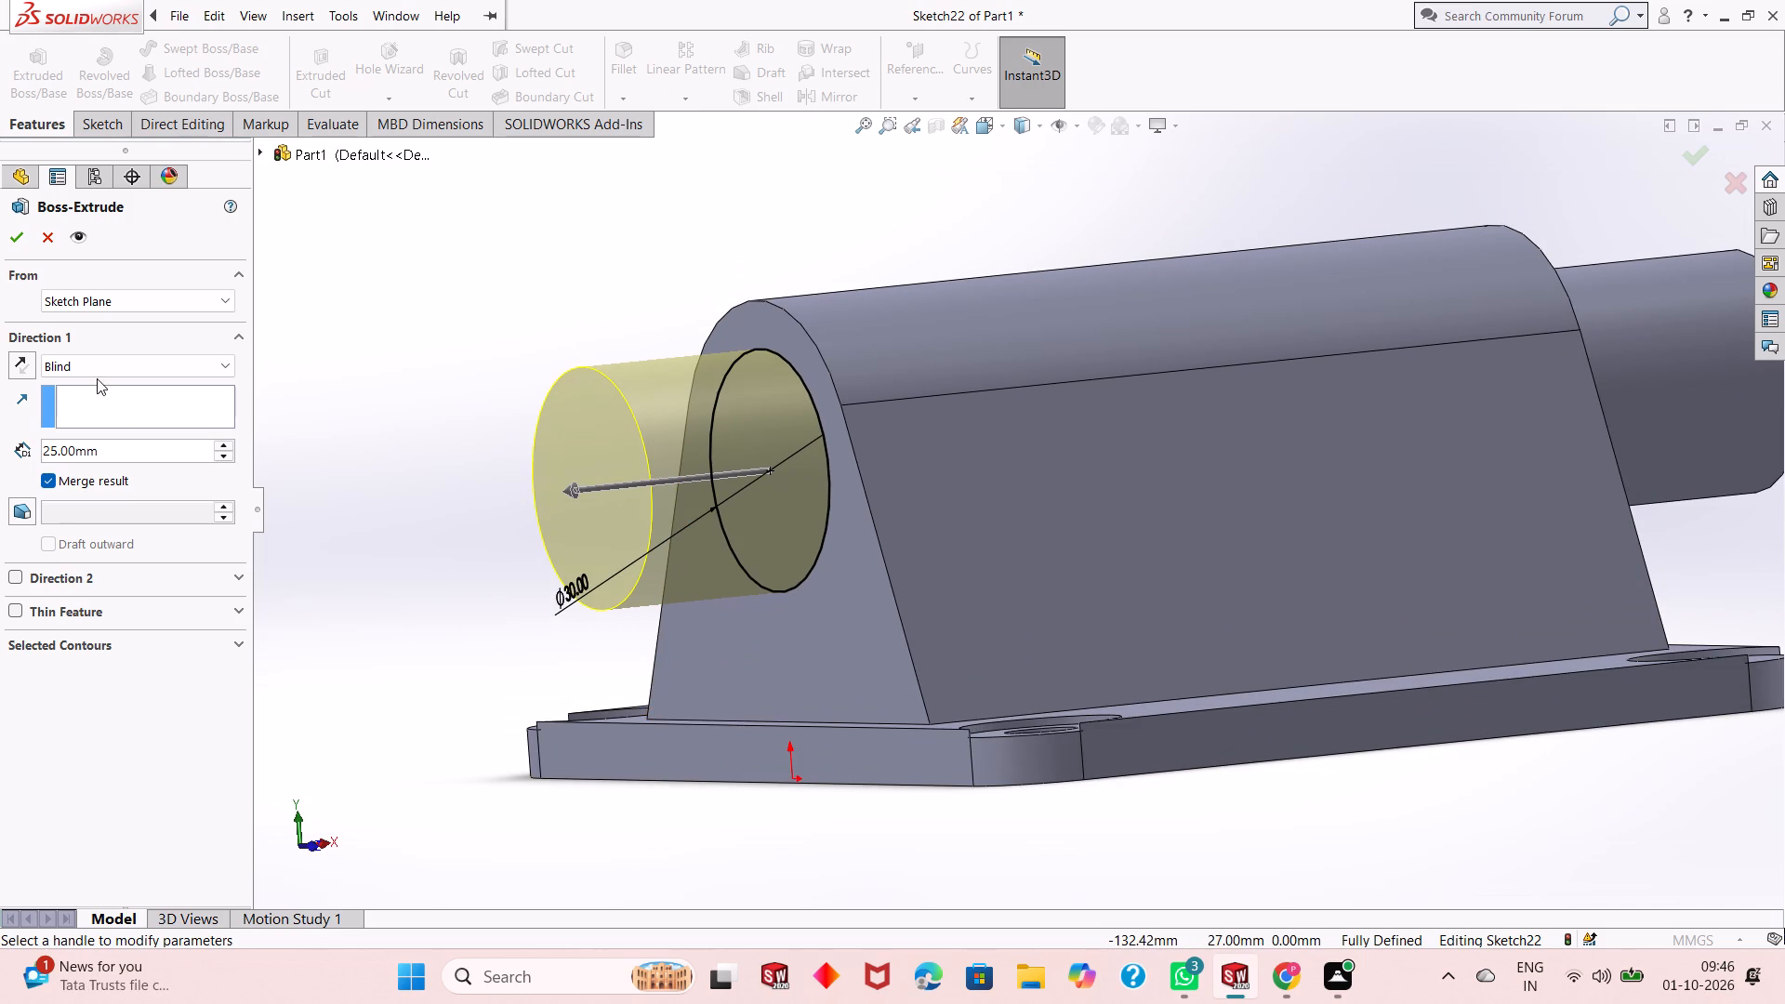
{"action": "left_click", "coordinate": [9, 235]}
{"action": "left_click", "coordinate": [413, 538]}
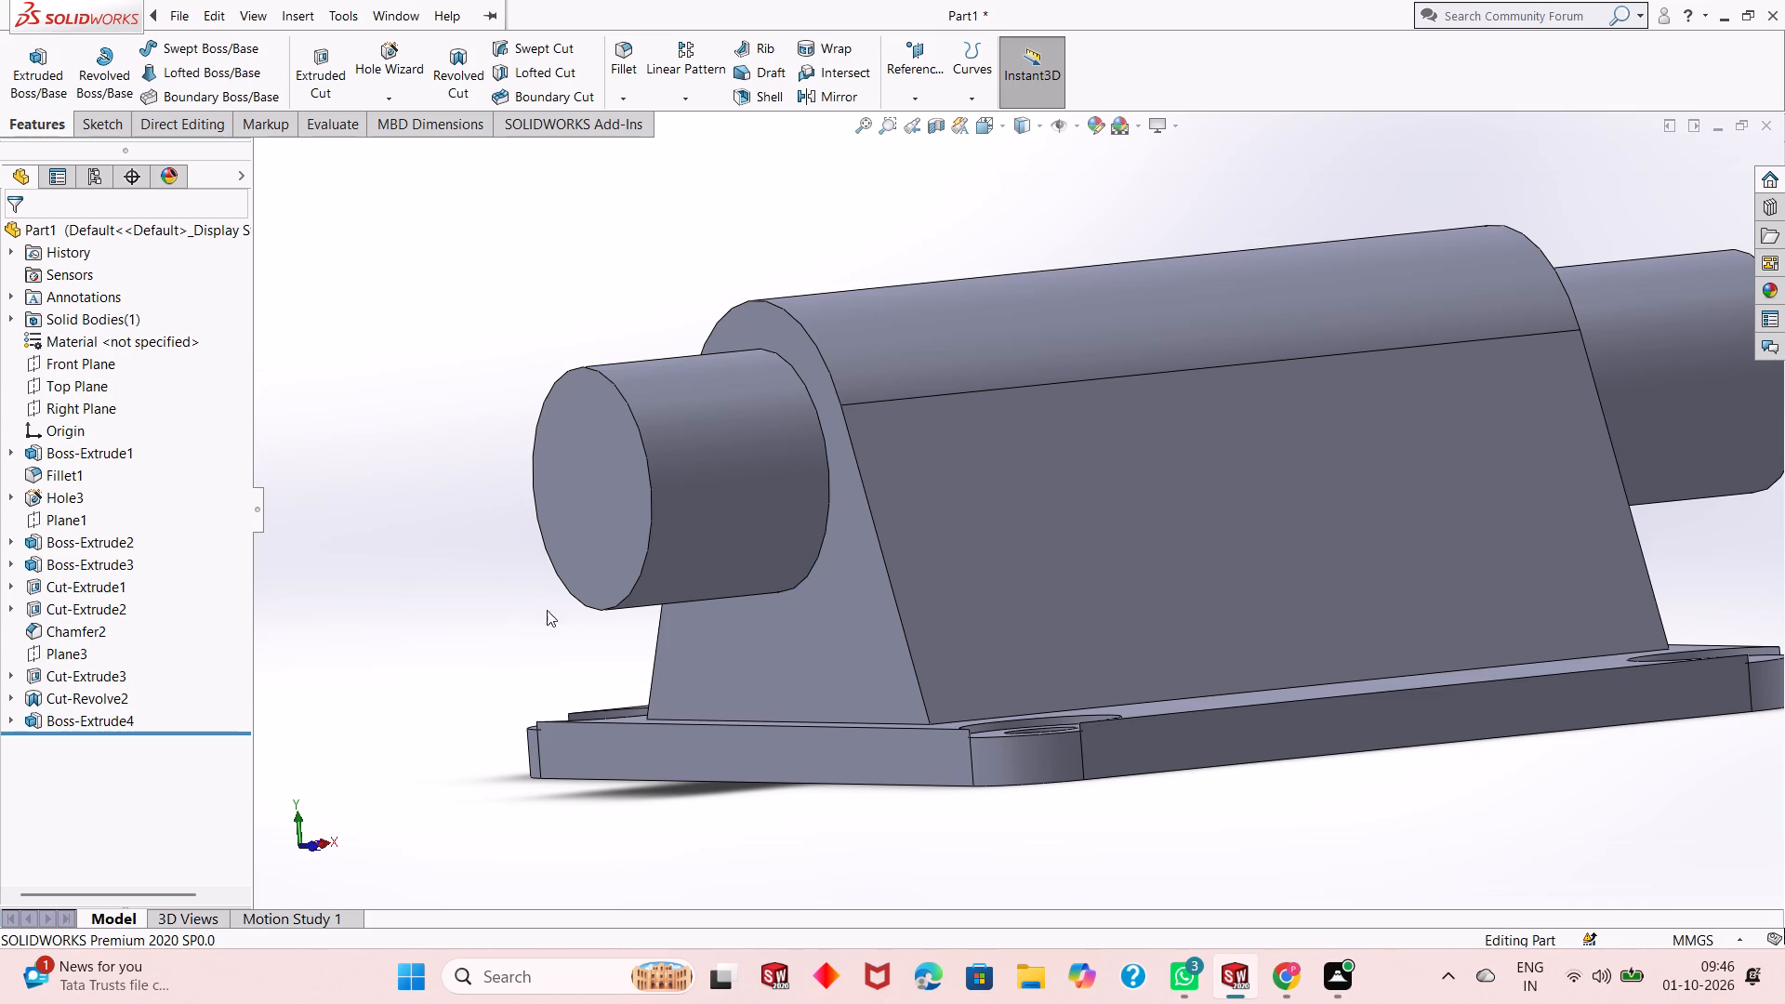
Examine the bracket from several angles to compare the new solid boss with the bored boss on the opposite end.
{"action": "middle_click_drag", "start_coordinate": [1006, 669], "coordinate": [943, 629]}
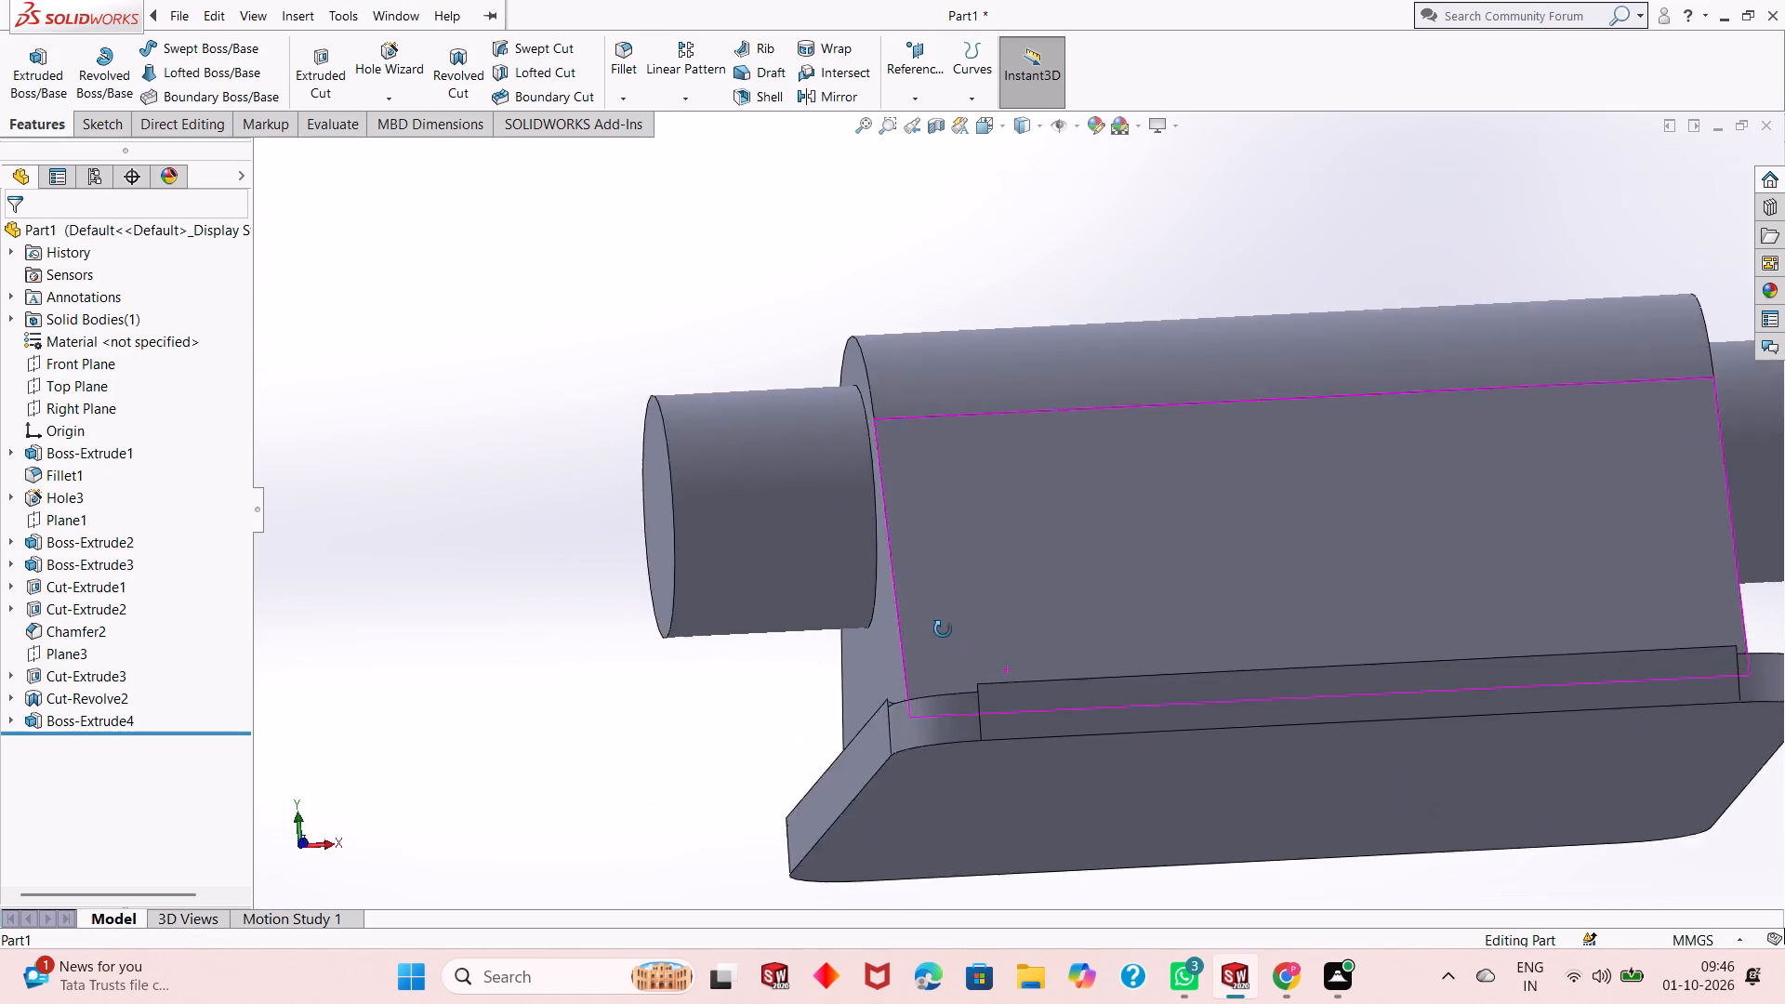
{"action": "middle_click_drag", "start_coordinate": [943, 629], "coordinate": [874, 705]}
{"action": "scroll", "coordinate": [866, 694], "scroll_direction": "up", "scroll_amount": 4}
{"action": "scroll", "coordinate": [1390, 637], "scroll_direction": "down", "scroll_amount": 2}
{"action": "middle_click_drag", "start_coordinate": [1328, 717], "coordinate": [1334, 755]}
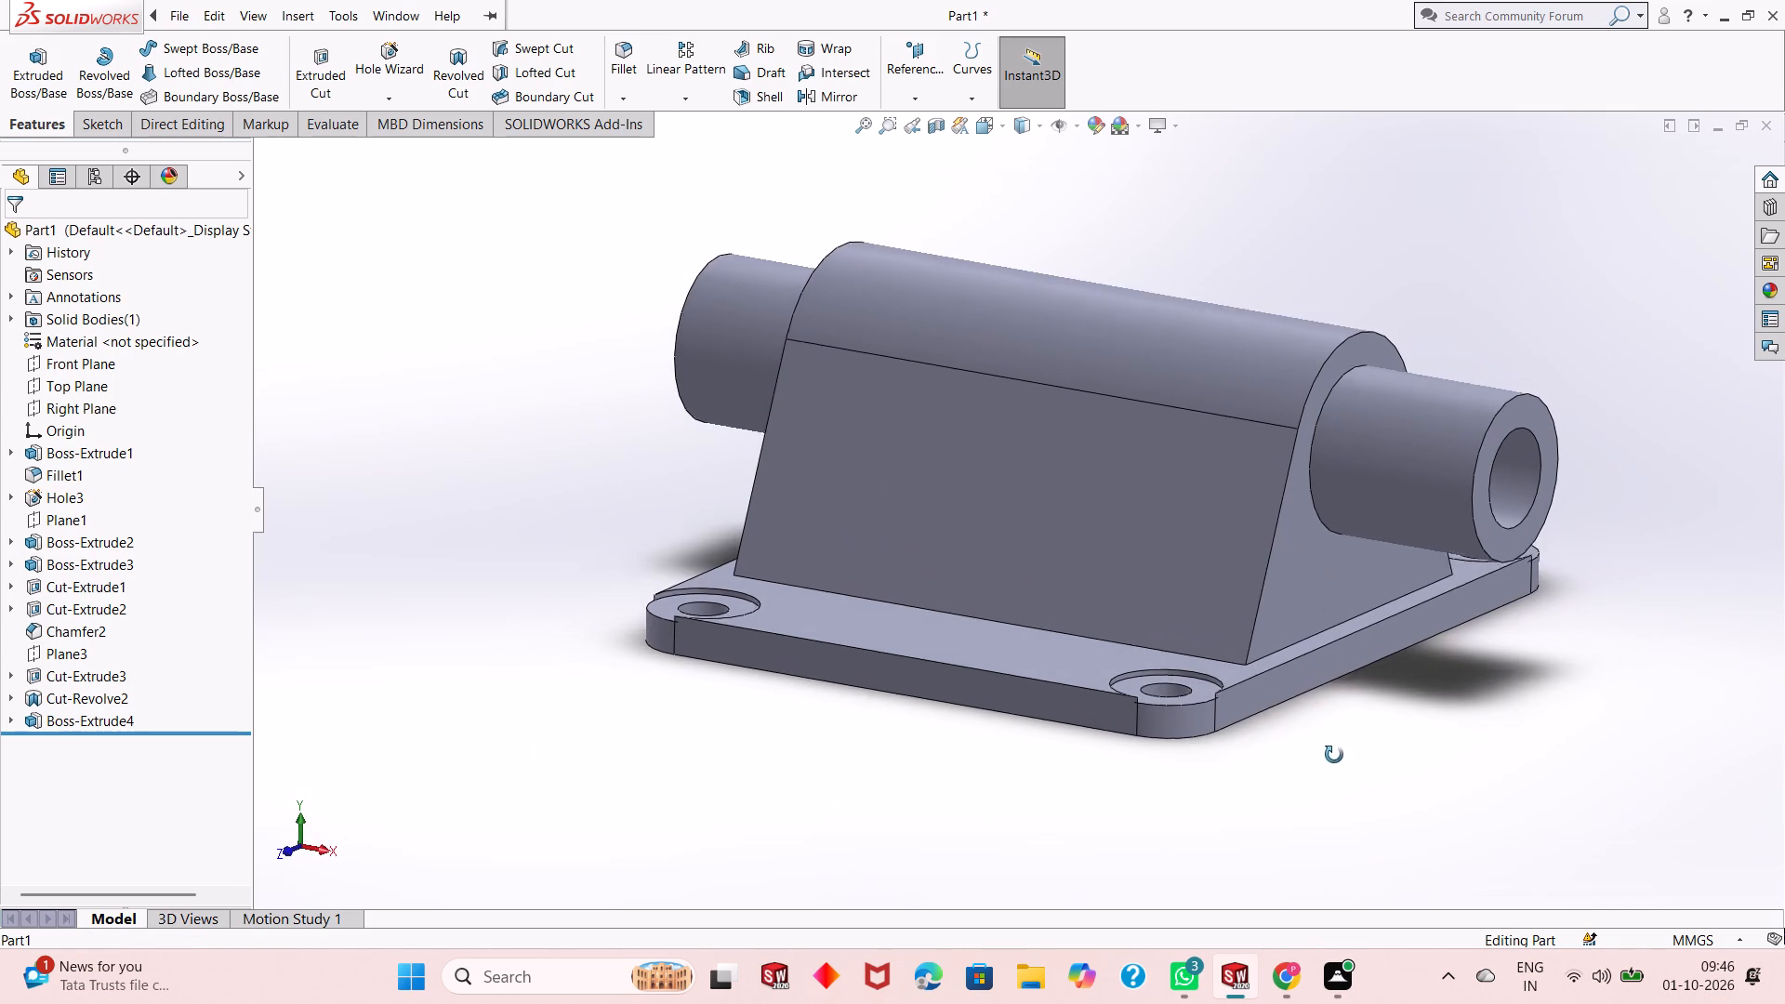
{"action": "middle_click_drag", "start_coordinate": [1334, 755], "coordinate": [1334, 761]}
{"action": "middle_click_drag", "start_coordinate": [1334, 766], "coordinate": [1324, 781]}
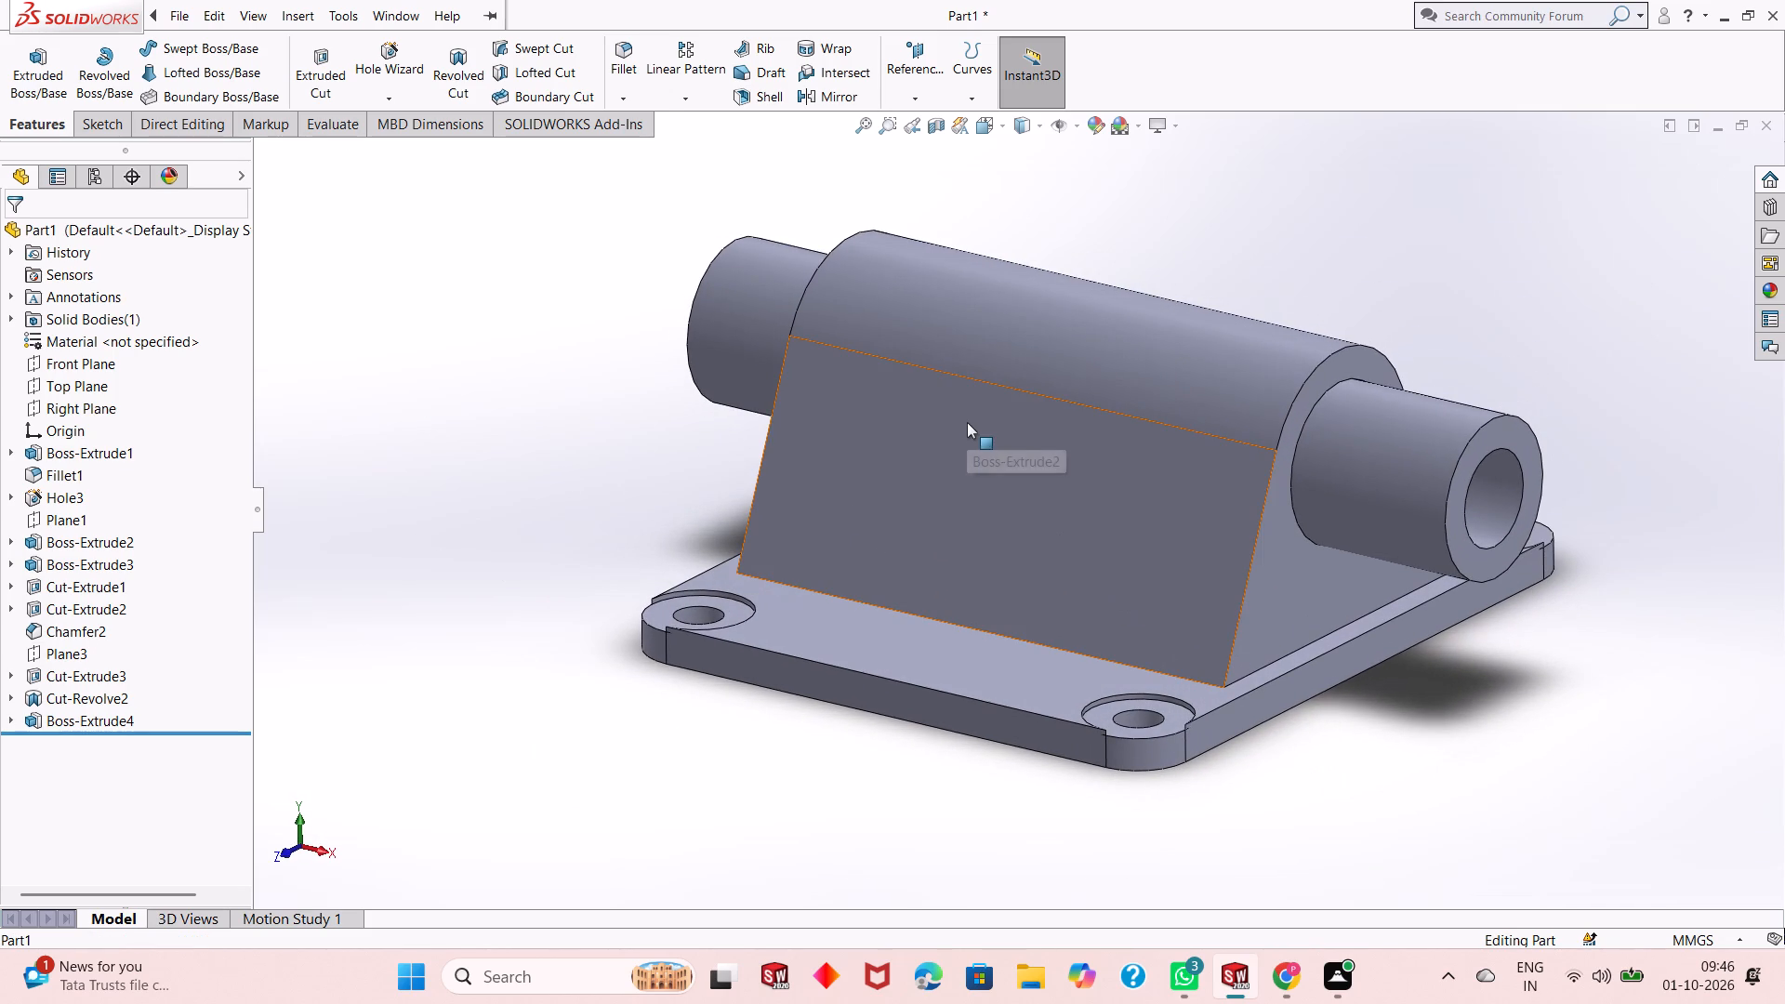
{"action": "scroll", "coordinate": [959, 569], "scroll_direction": "up", "scroll_amount": 2}
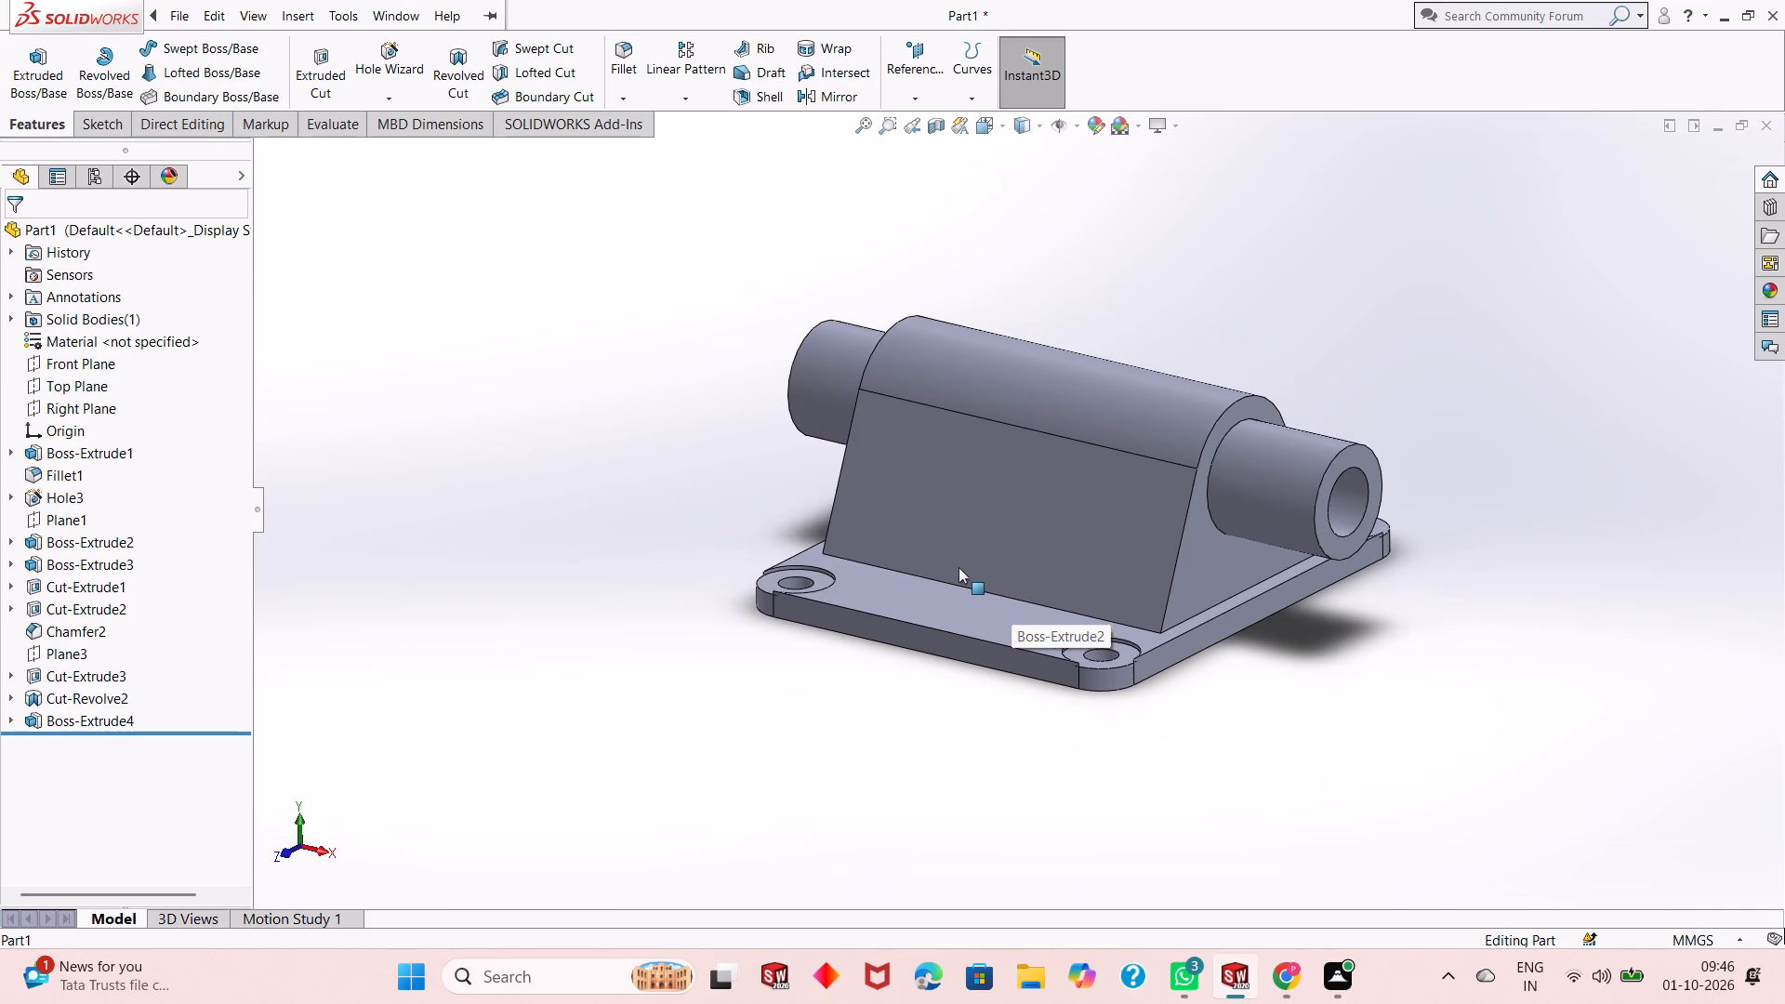
{"action": "middle_click_drag", "start_coordinate": [1202, 685], "coordinate": [1167, 705]}
{"action": "scroll", "coordinate": [892, 411], "scroll_direction": "down", "scroll_amount": 1}
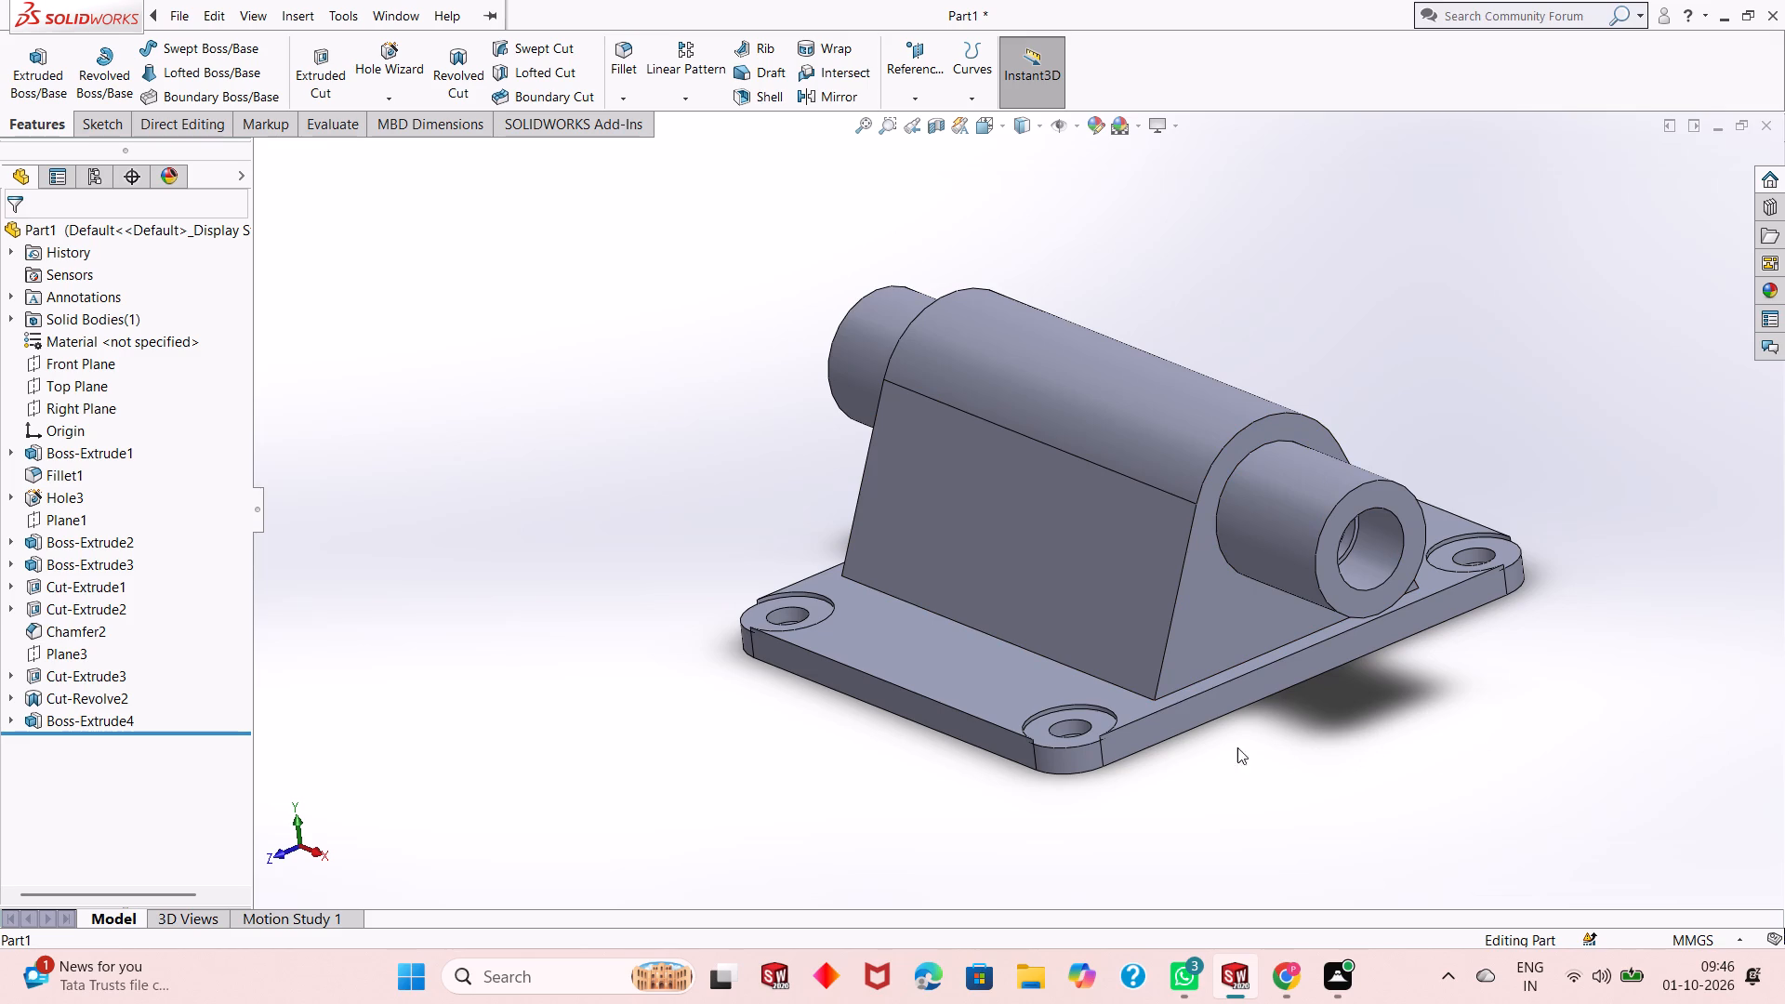
Edit the new solid boss's extrusion and set its blind depth to 15 mm.
{"action": "left_click", "coordinate": [117, 718]}
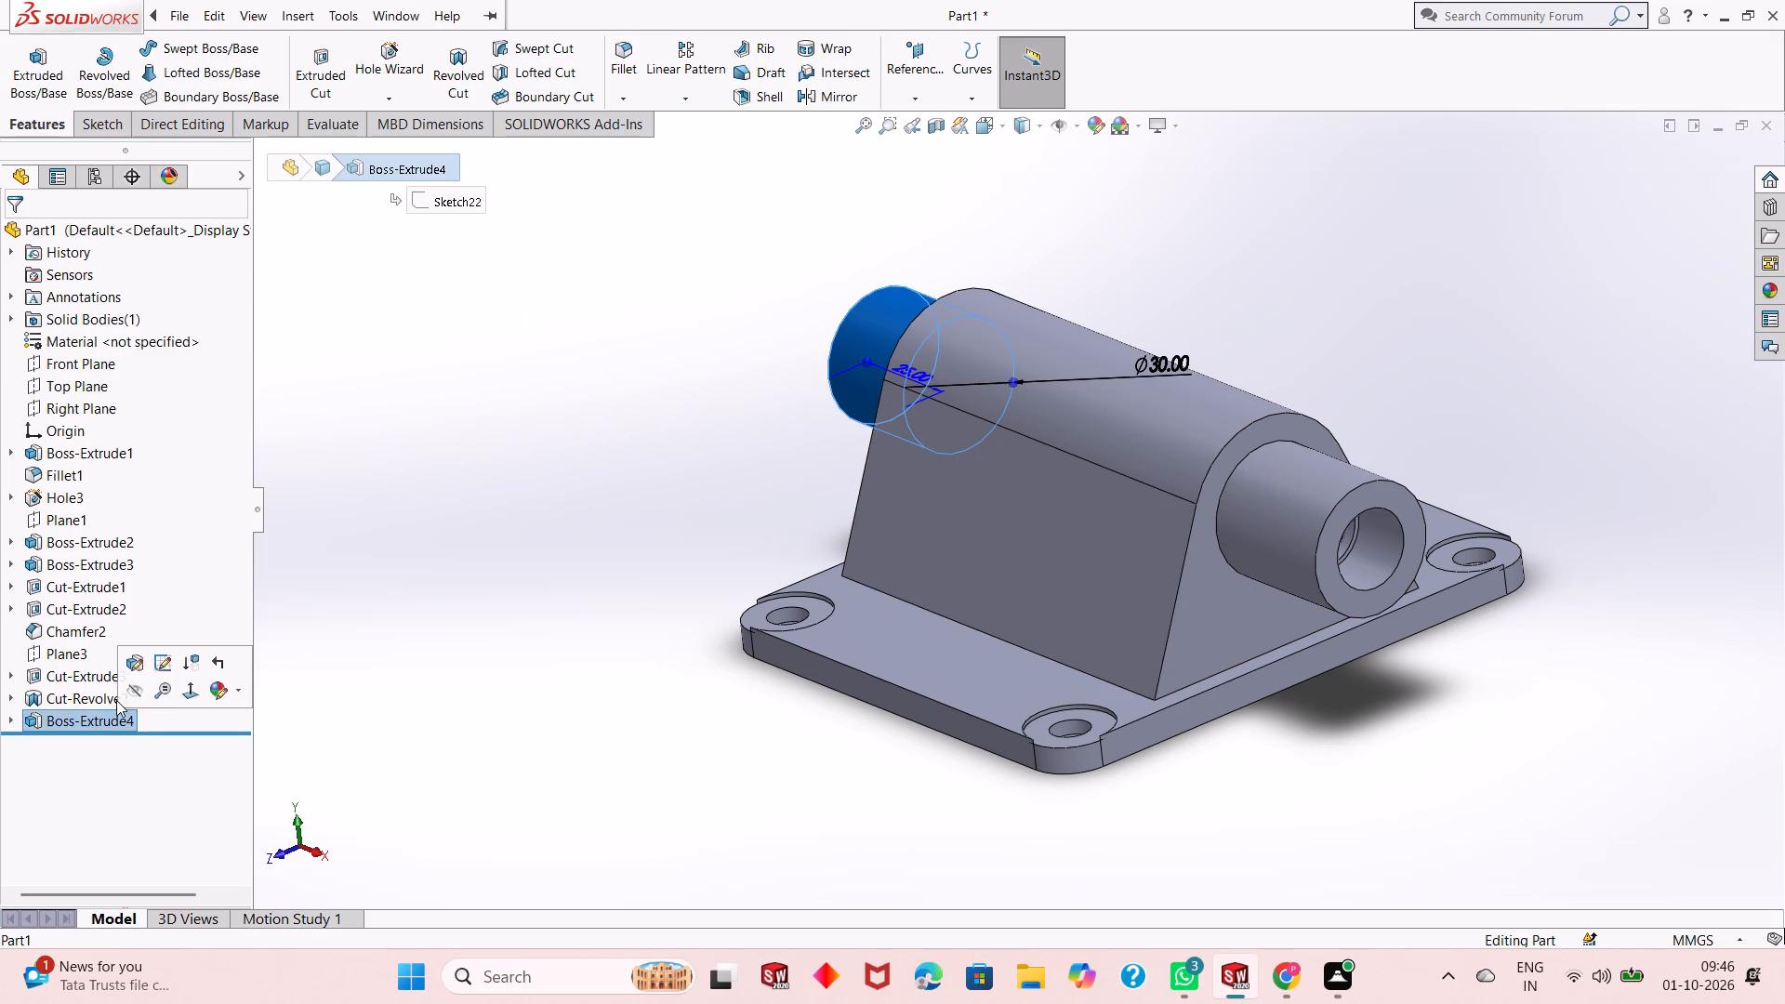
{"action": "left_click", "coordinate": [131, 655]}
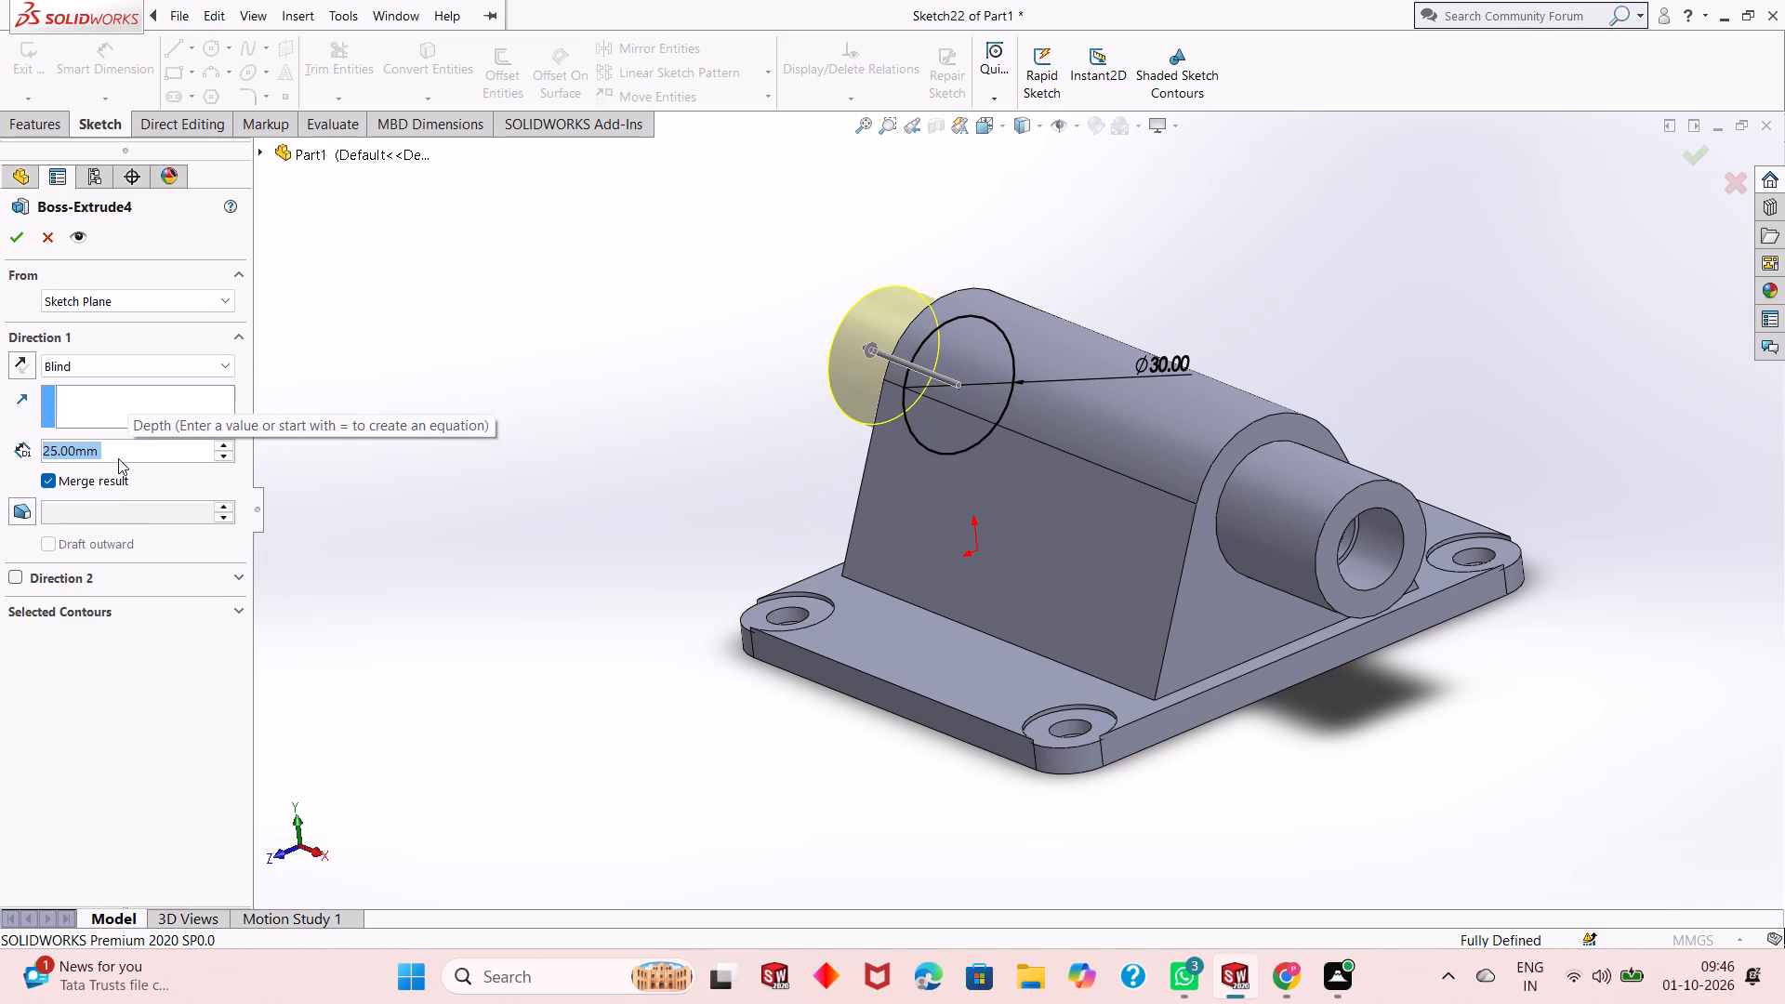
{"action": "type", "text": "15"}
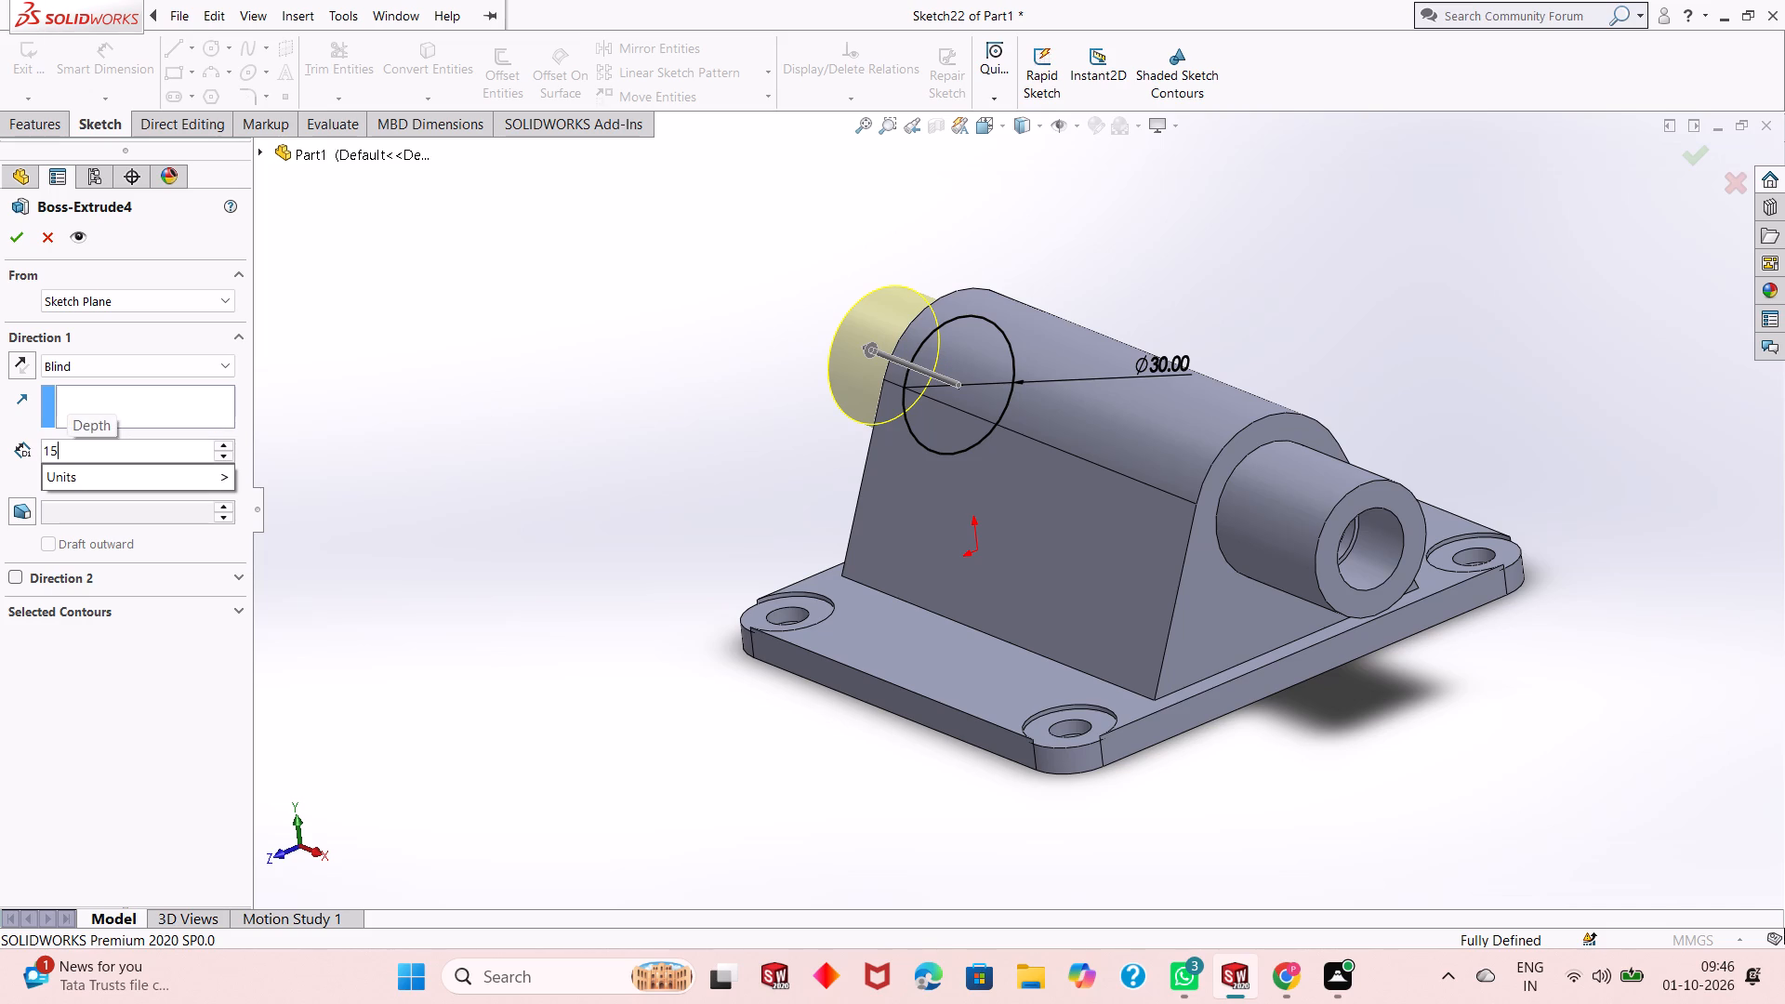
{"action": "key", "text": "Return"}
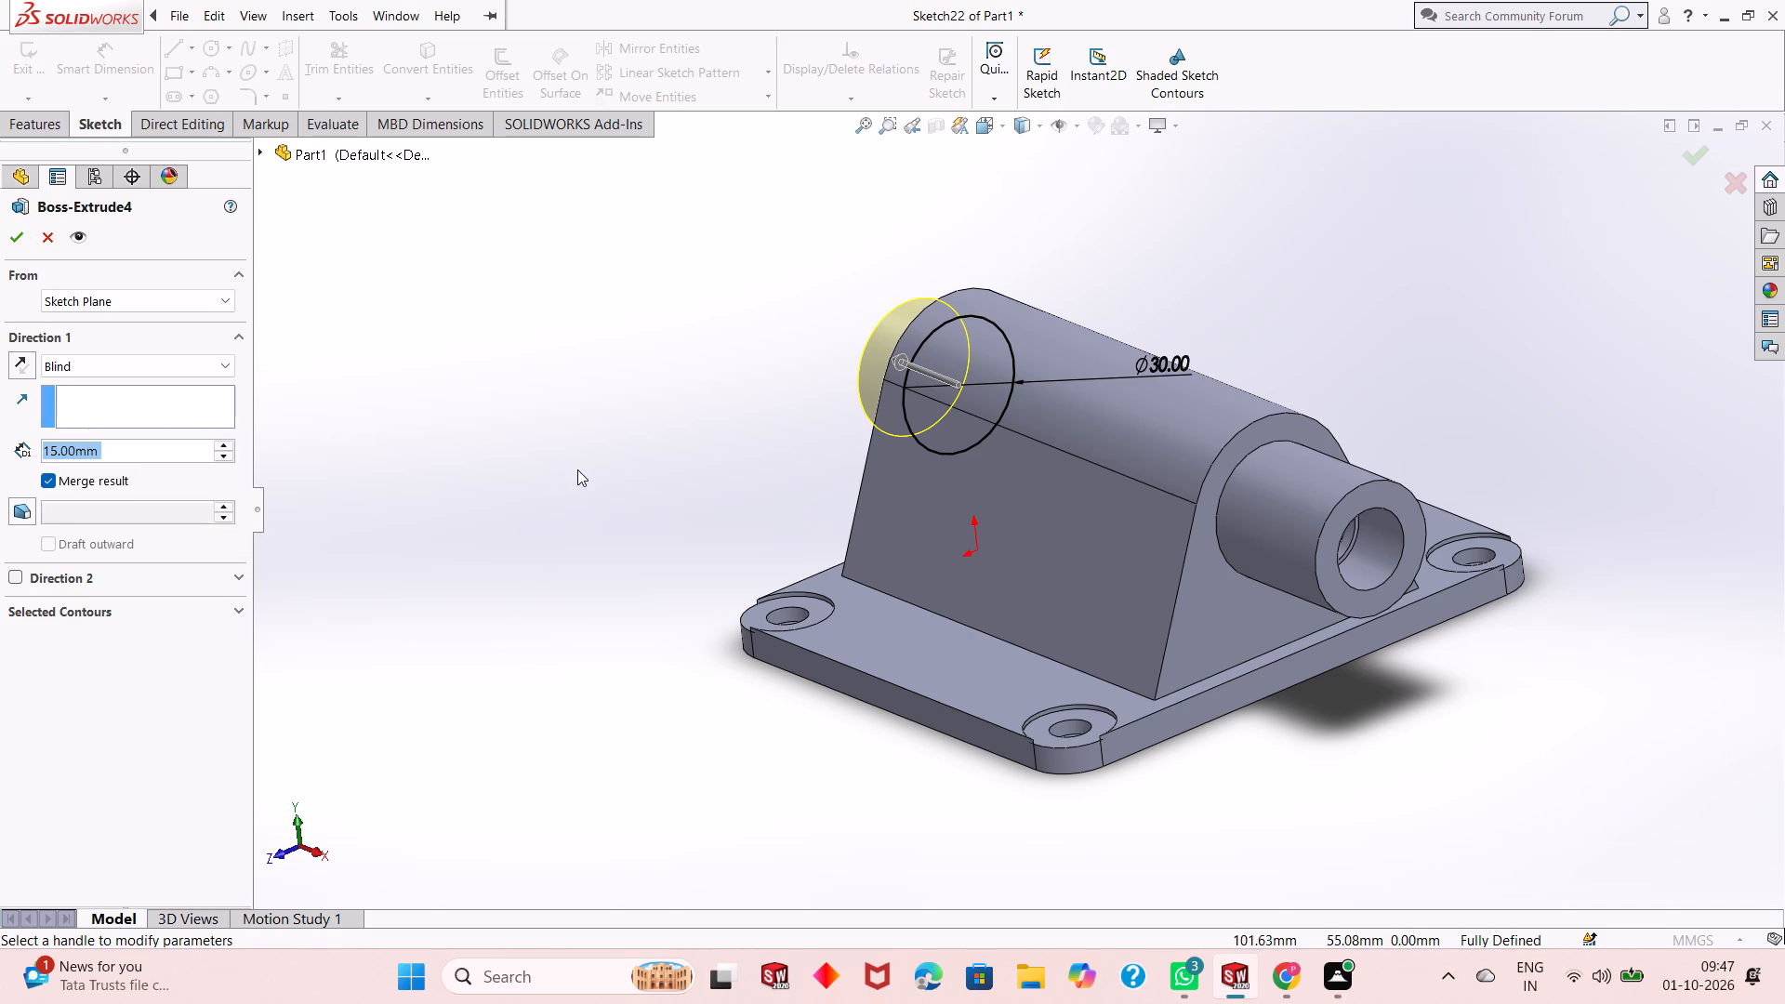
{"action": "scroll", "coordinate": [980, 334], "scroll_direction": "down", "scroll_amount": 1}
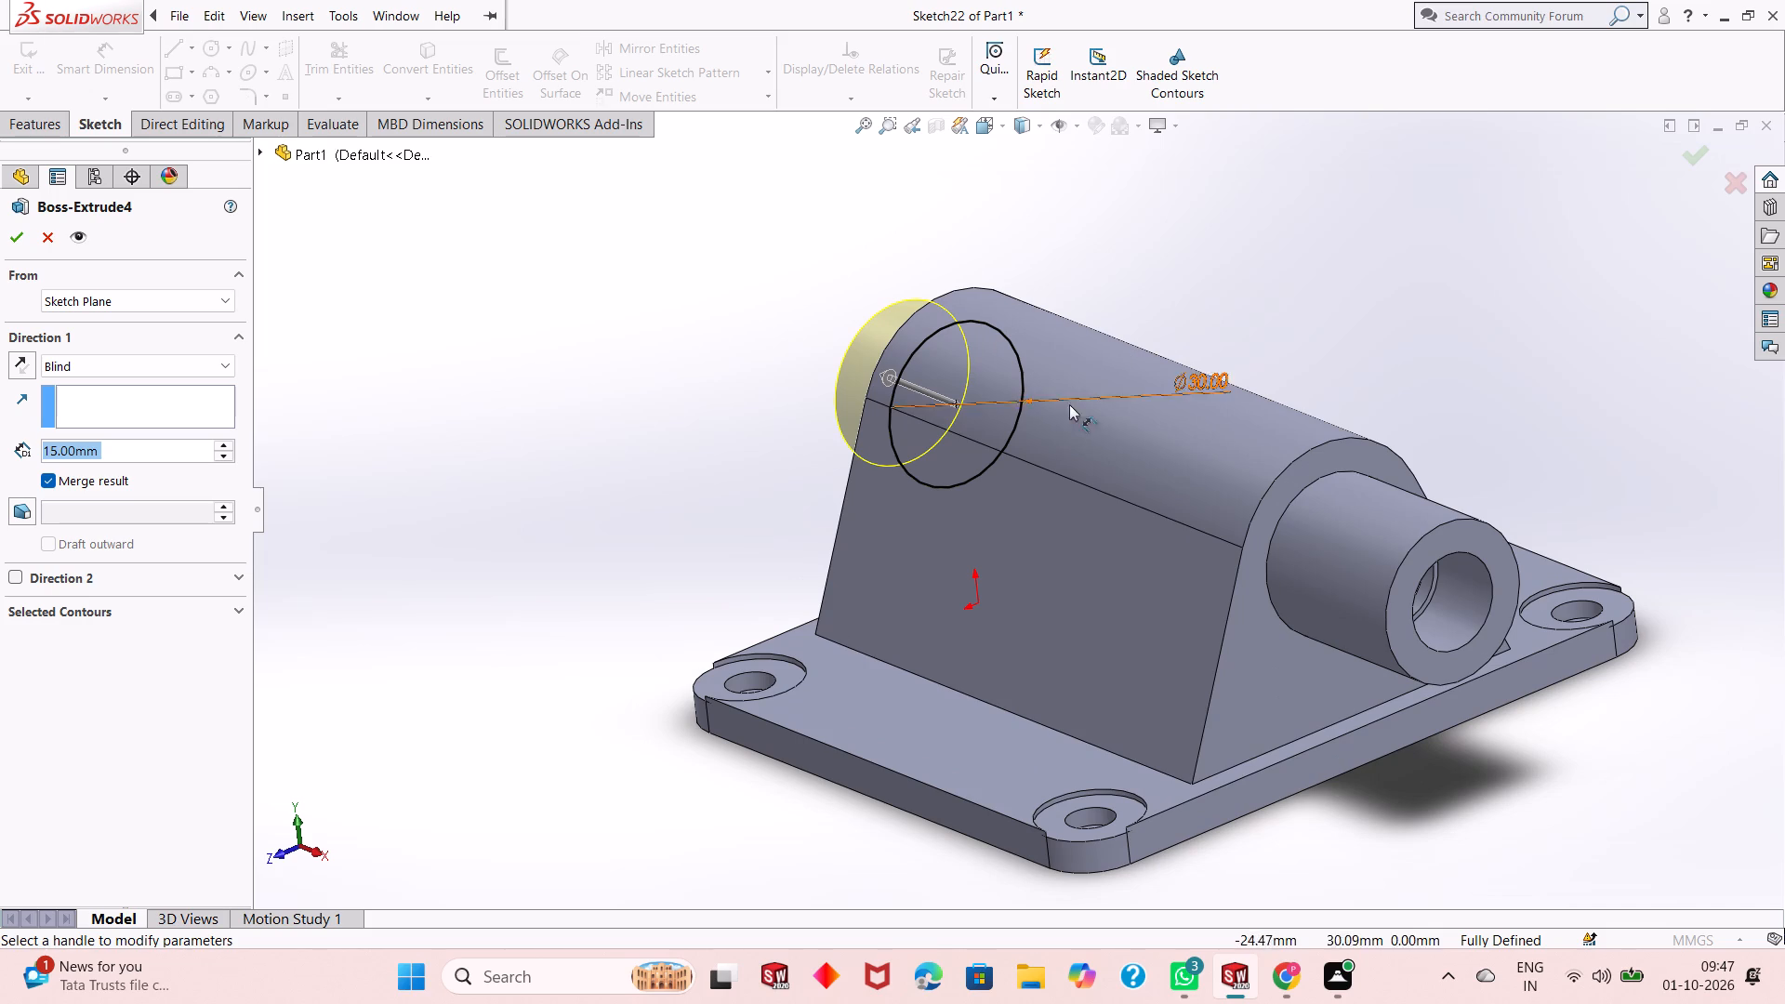
{"action": "scroll", "coordinate": [1067, 456], "scroll_direction": "down", "scroll_amount": 2}
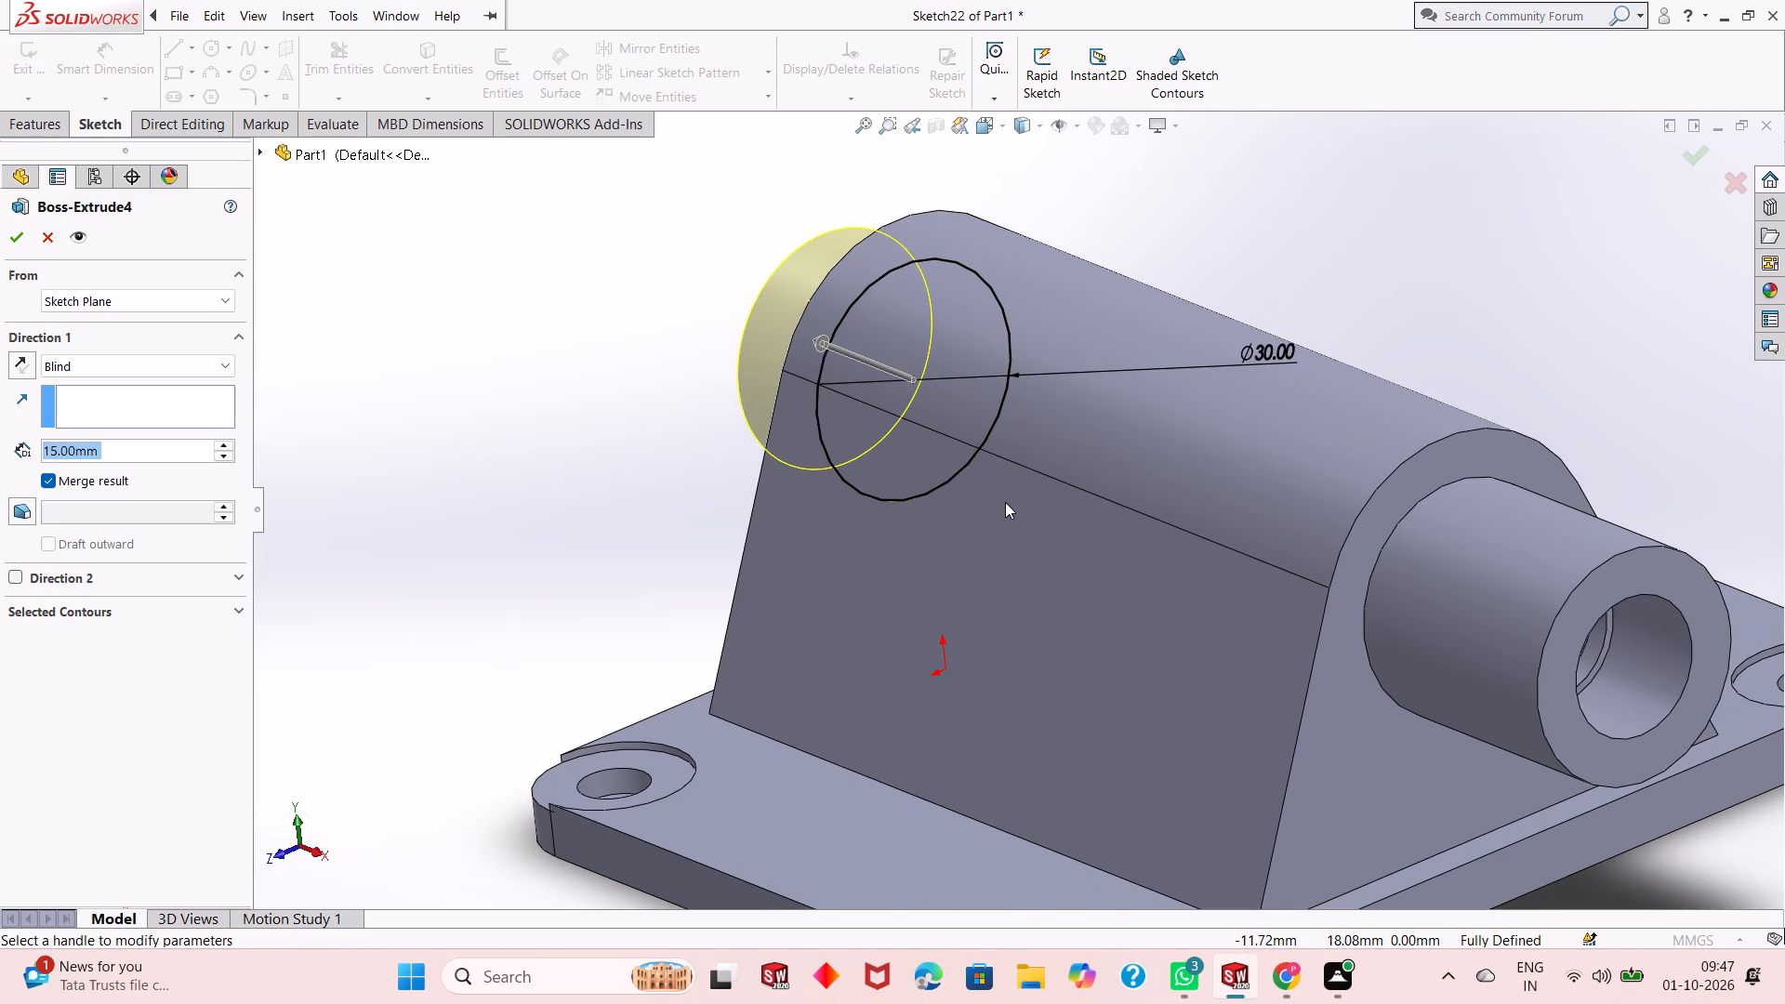
{"action": "scroll", "coordinate": [1005, 502], "scroll_direction": "up", "scroll_amount": 1}
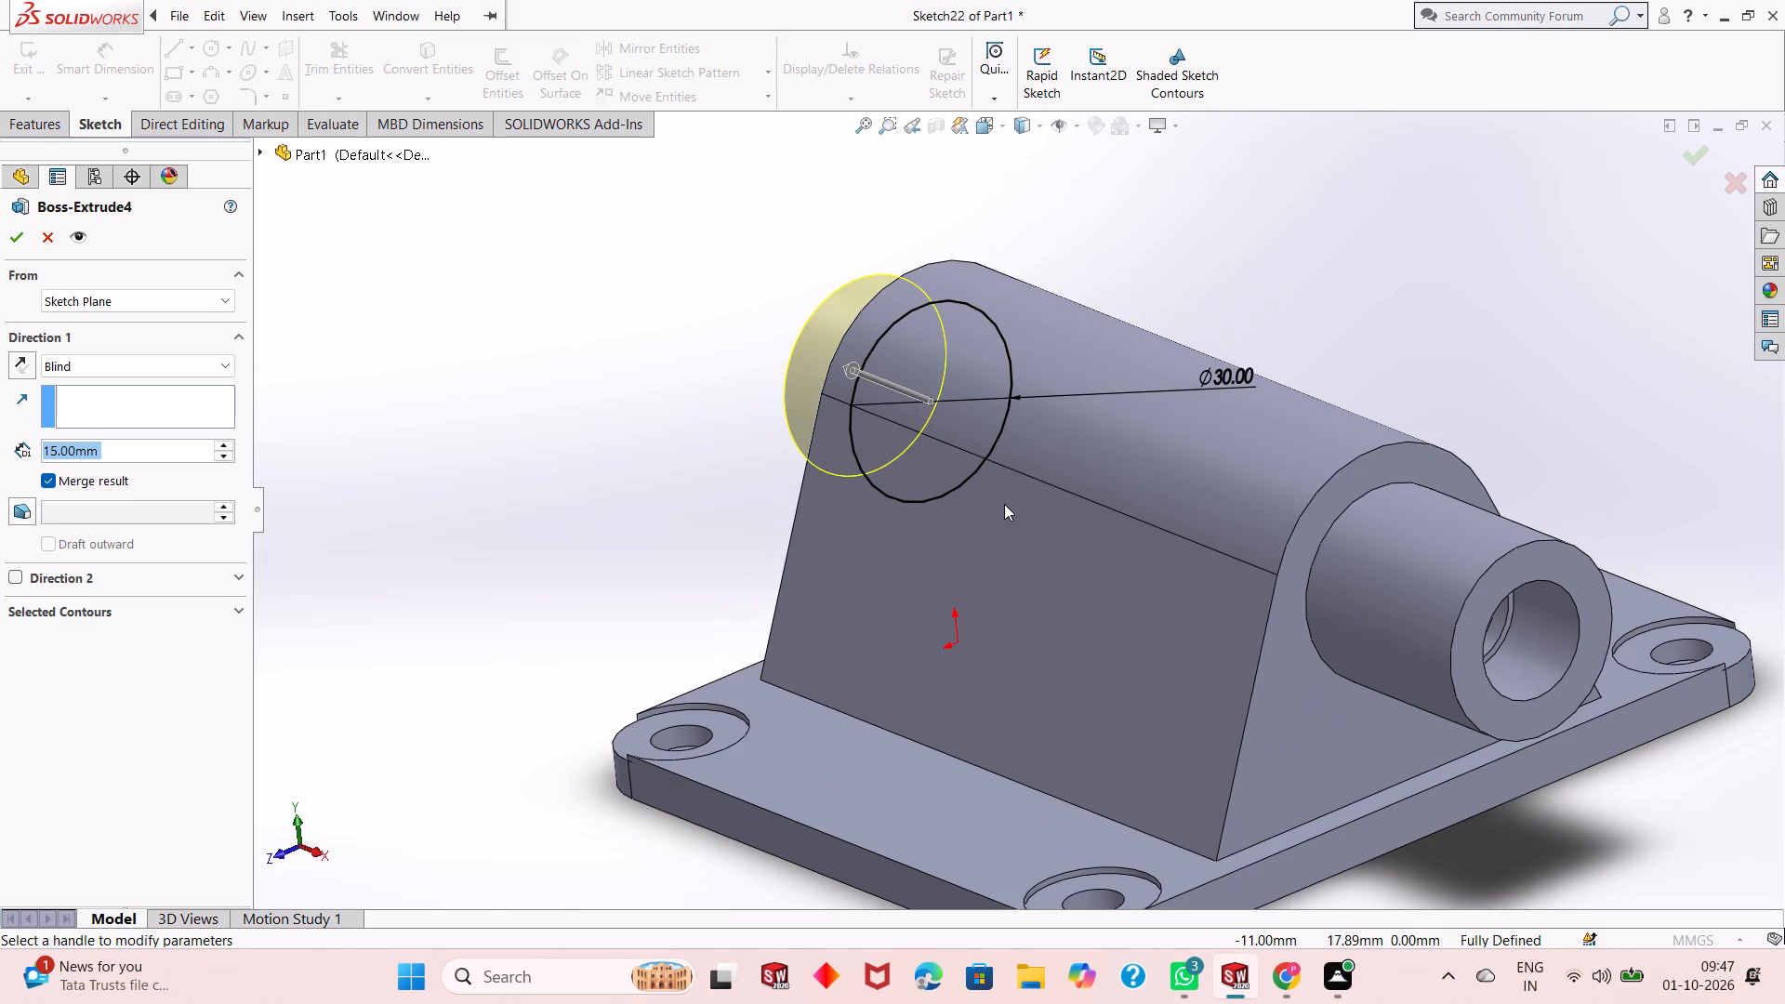
{"action": "scroll", "coordinate": [1003, 504], "scroll_direction": "down", "scroll_amount": 1}
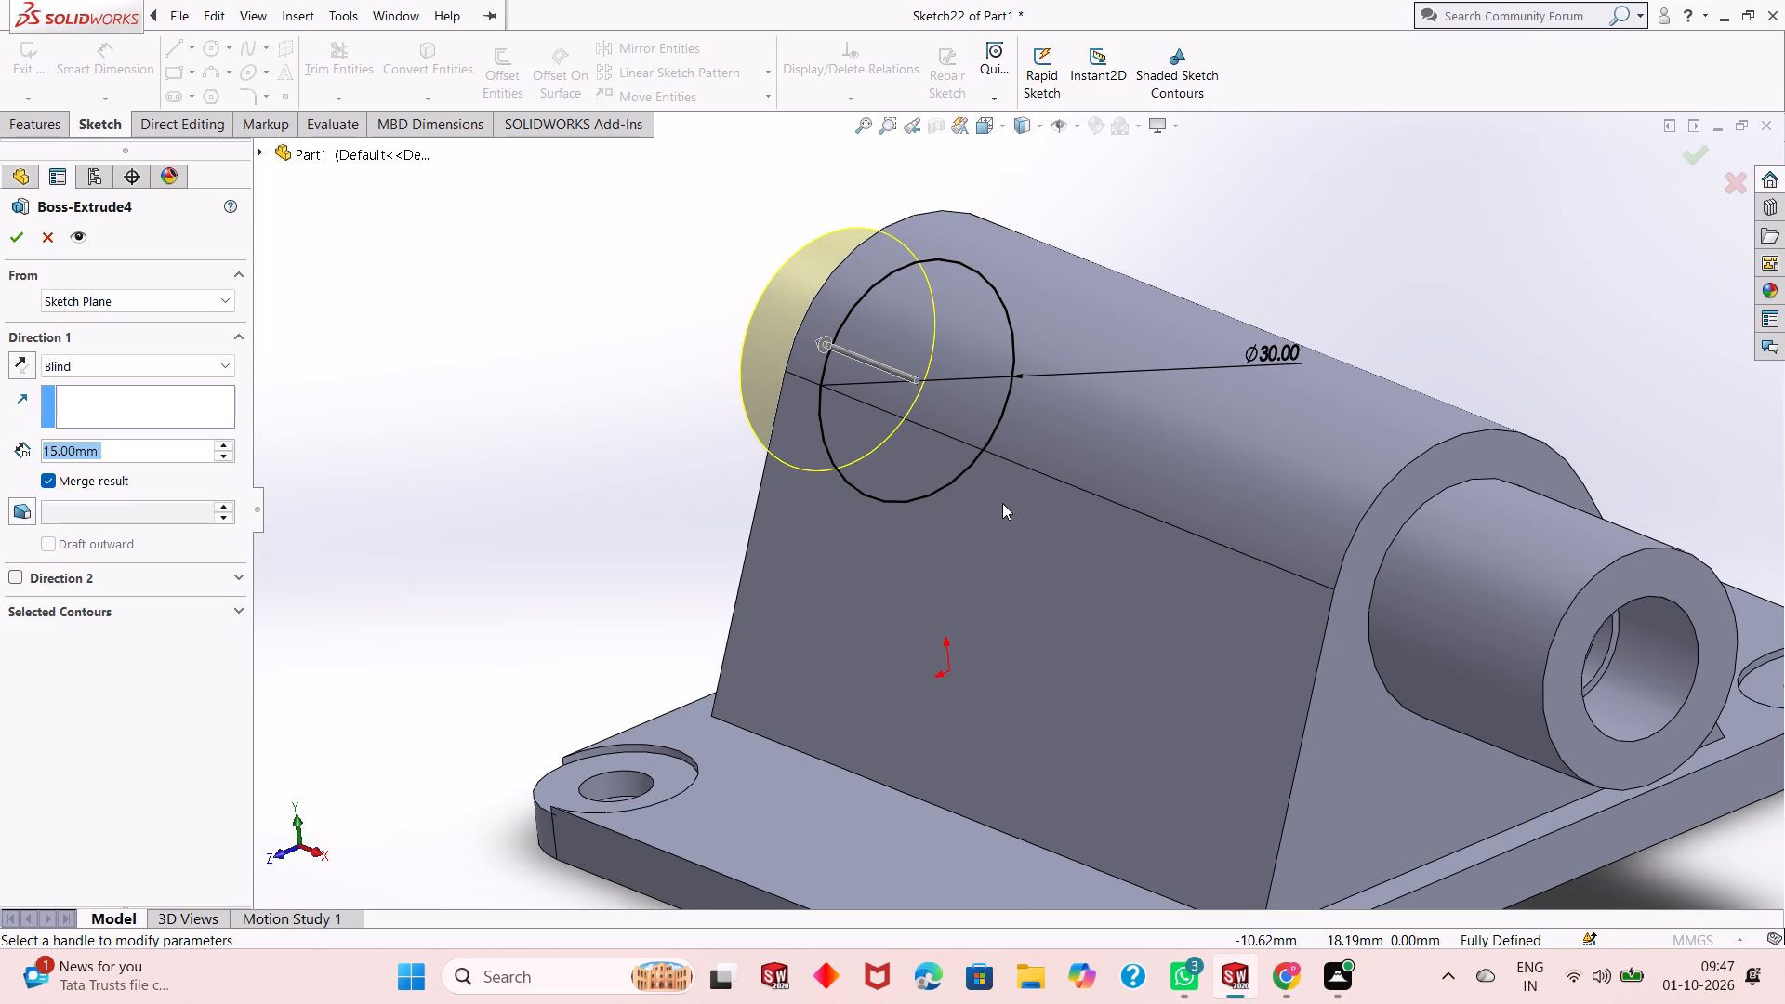
{"action": "middle_click_drag", "start_coordinate": [1002, 503], "coordinate": [1002, 497]}
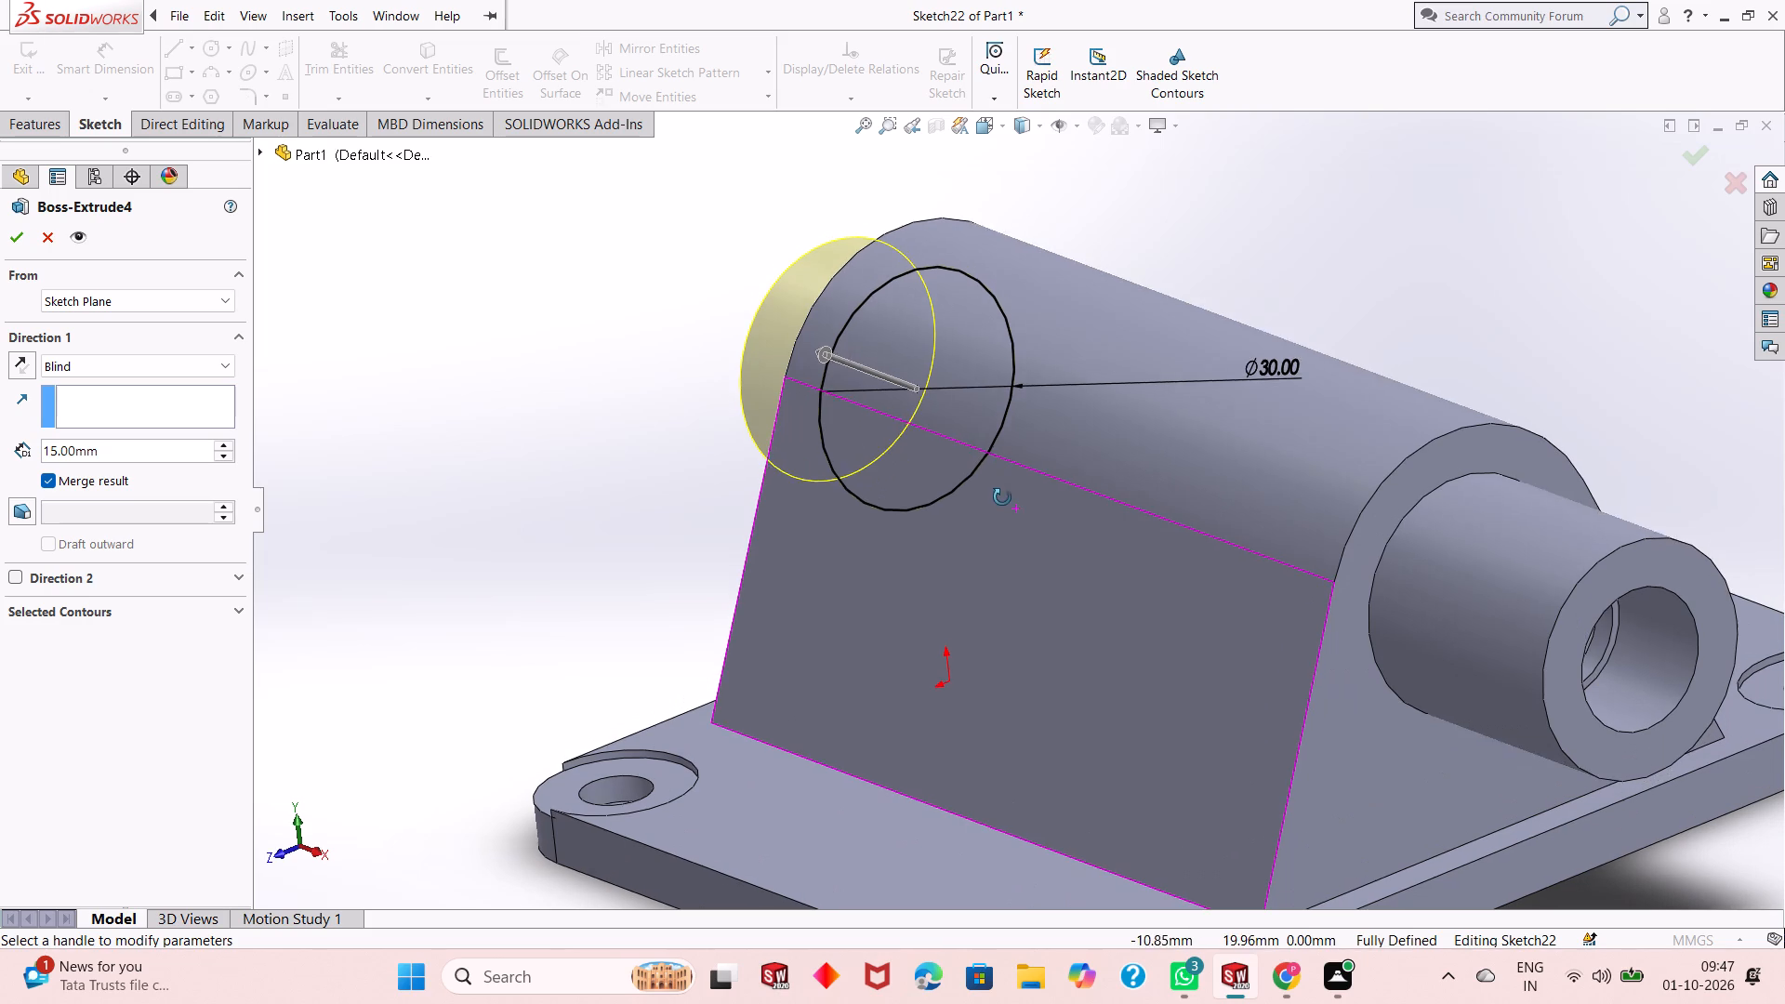
{"action": "middle_click_drag", "start_coordinate": [1002, 497], "coordinate": [1039, 443]}
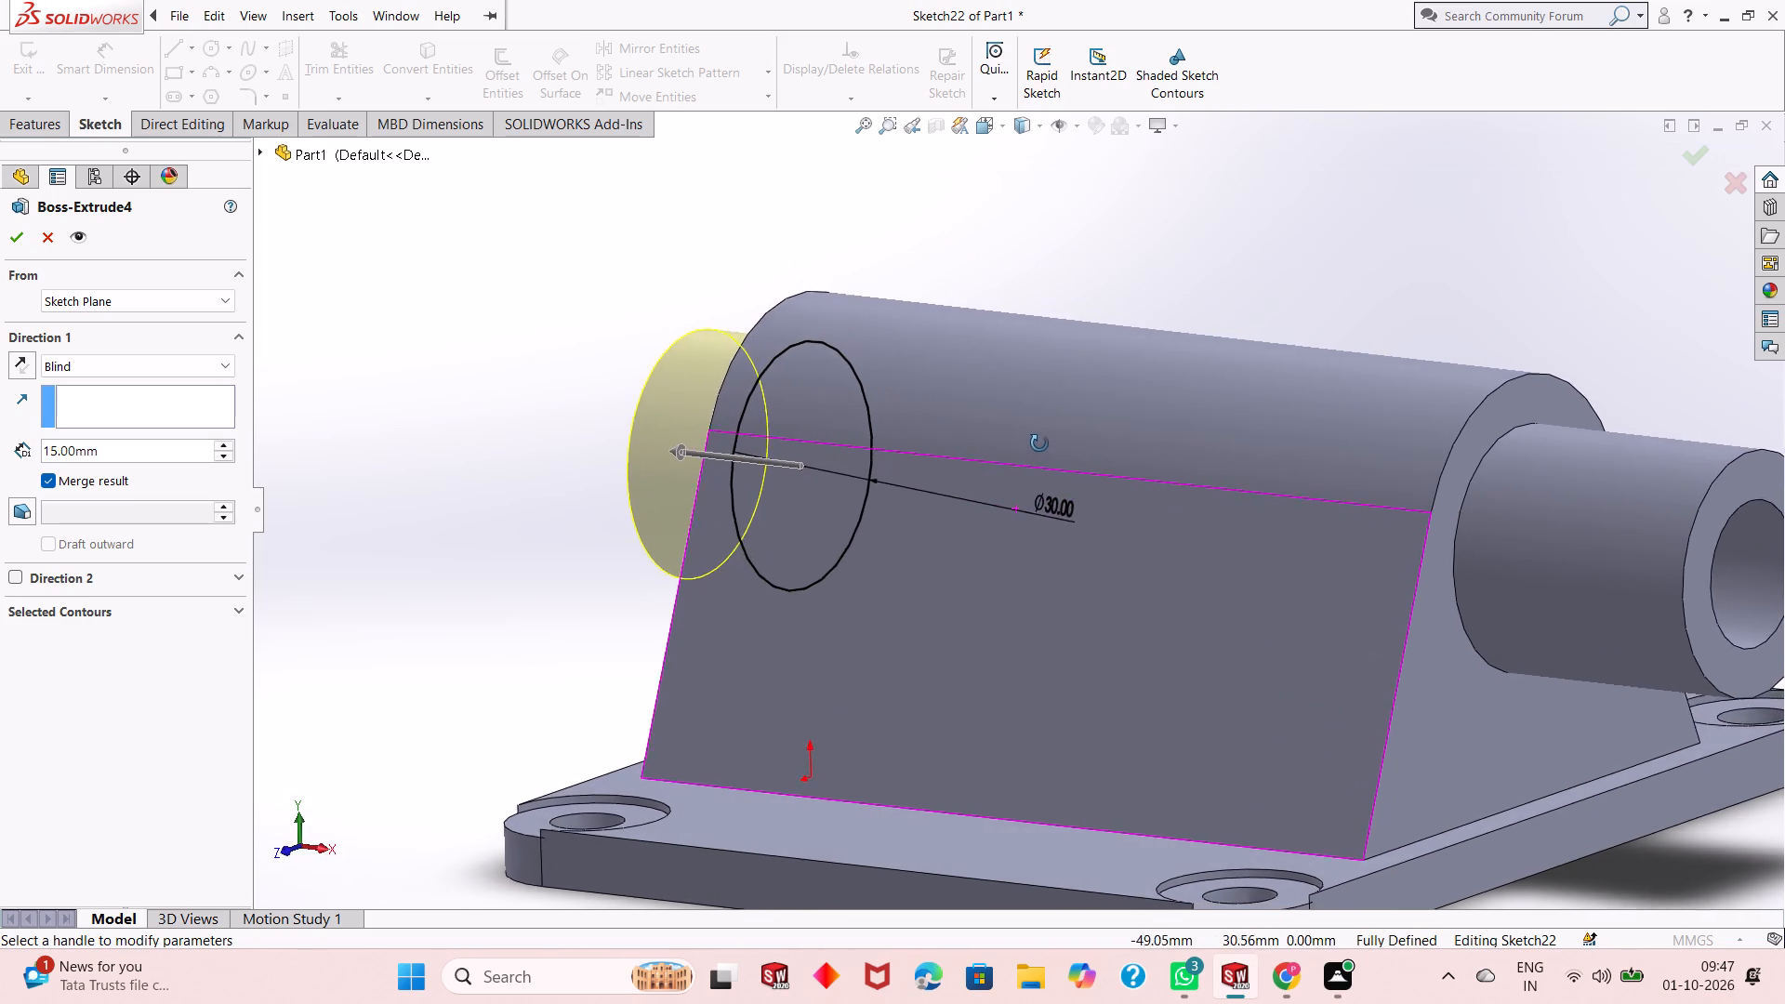
{"action": "middle_click_drag", "start_coordinate": [1039, 443], "coordinate": [1110, 437]}
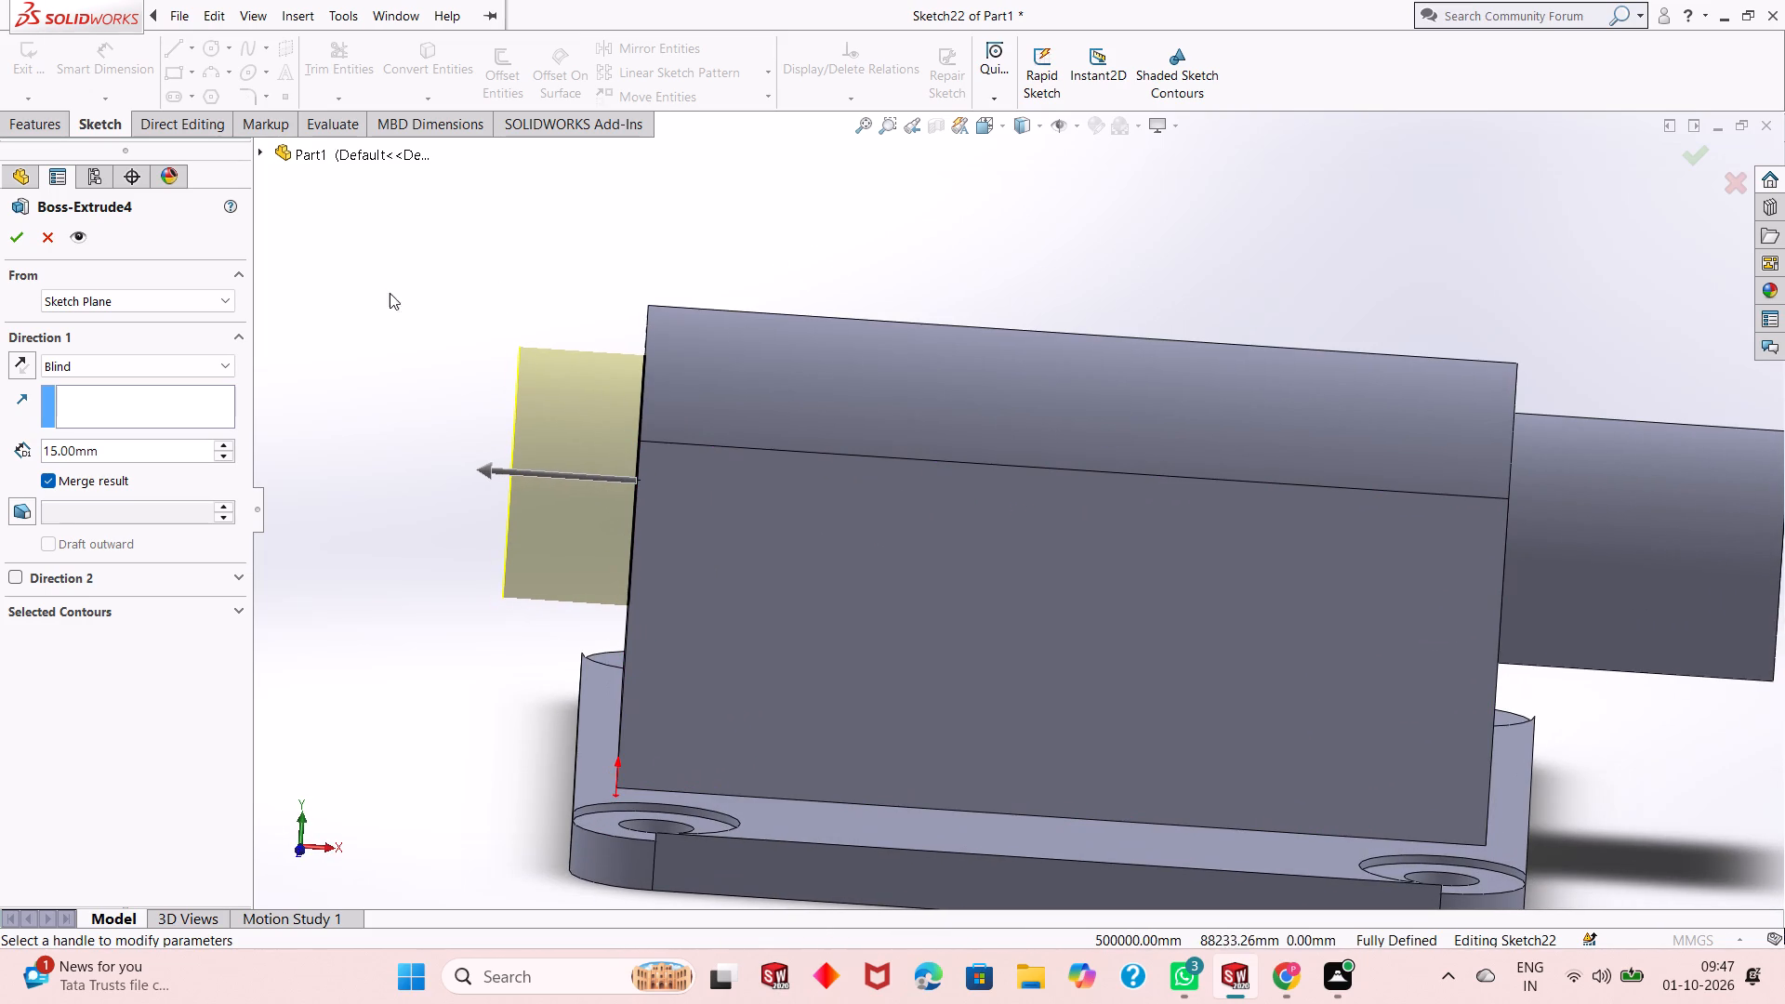
{"action": "left_click", "coordinate": [20, 239]}
{"action": "scroll", "coordinate": [735, 475], "scroll_direction": "up", "scroll_amount": 2}
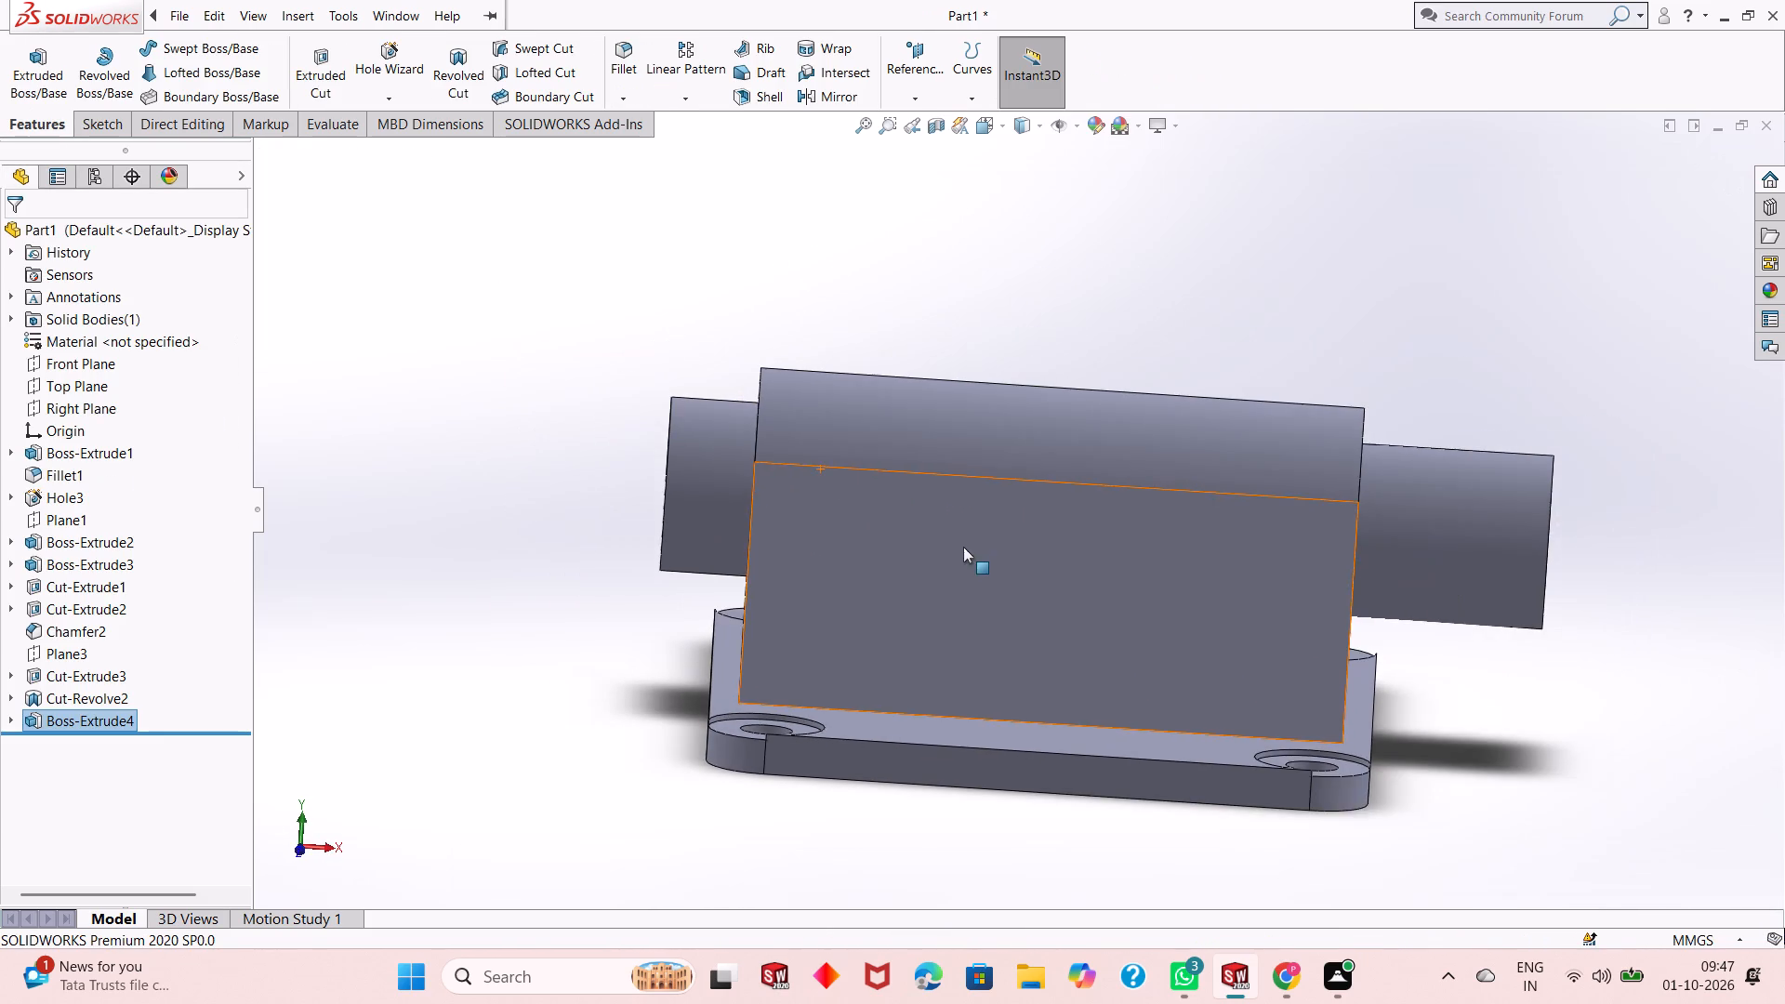
Start a Hole Wizard legacy hole and choose the Counterbored type.
{"action": "middle_click_drag", "start_coordinate": [963, 549], "coordinate": [853, 654]}
{"action": "scroll", "coordinate": [843, 635], "scroll_direction": "up", "scroll_amount": 1}
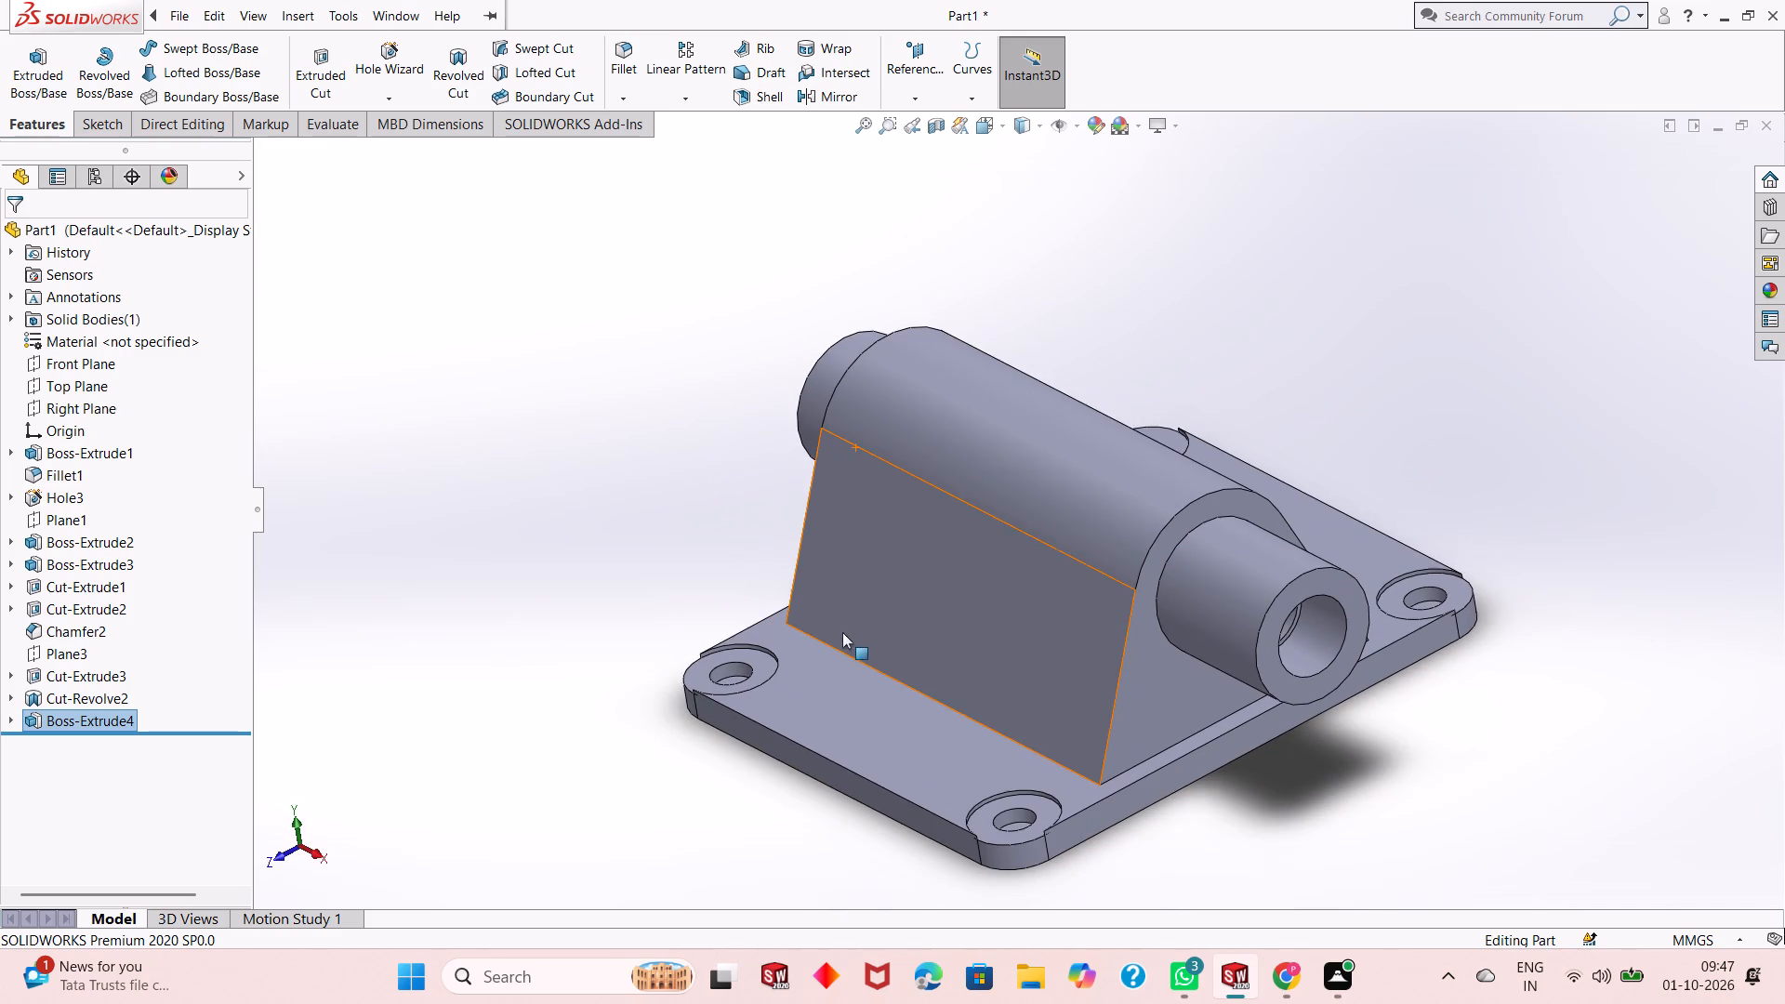
{"action": "middle_click_drag", "start_coordinate": [842, 621], "coordinate": [831, 647]}
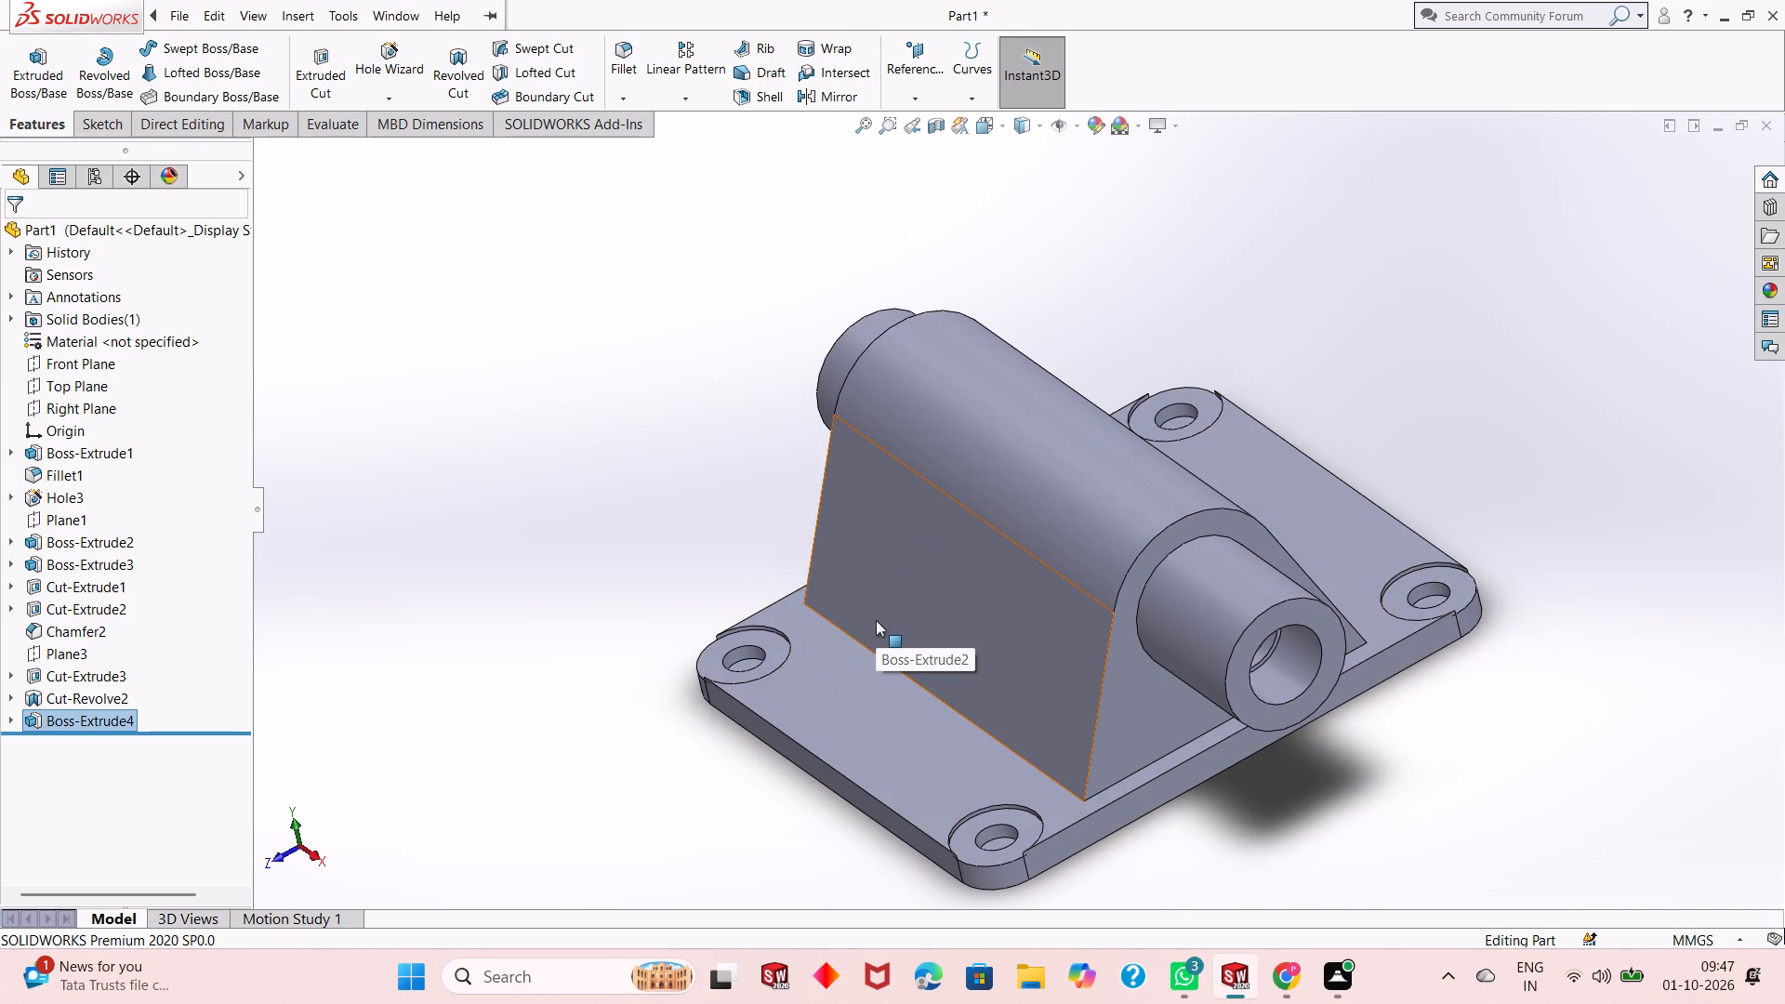
{"action": "middle_click_drag", "start_coordinate": [876, 620], "coordinate": [1025, 499]}
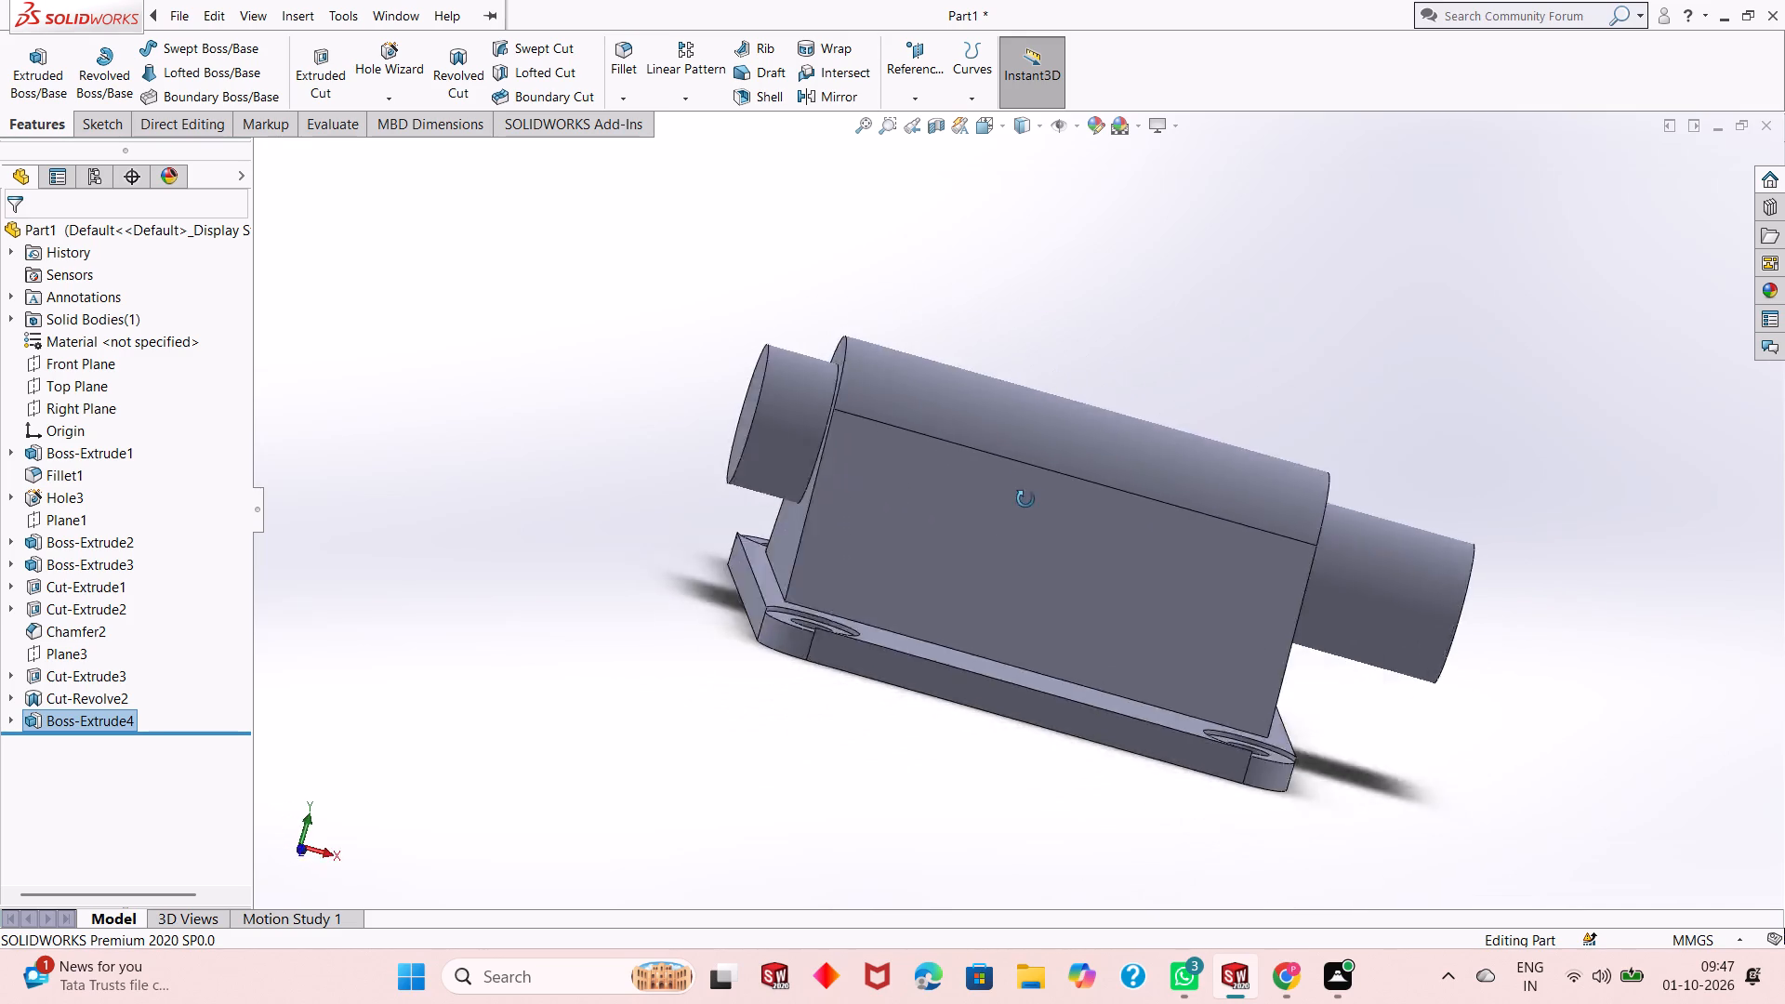
{"action": "middle_click_drag", "start_coordinate": [1025, 499], "coordinate": [1124, 569]}
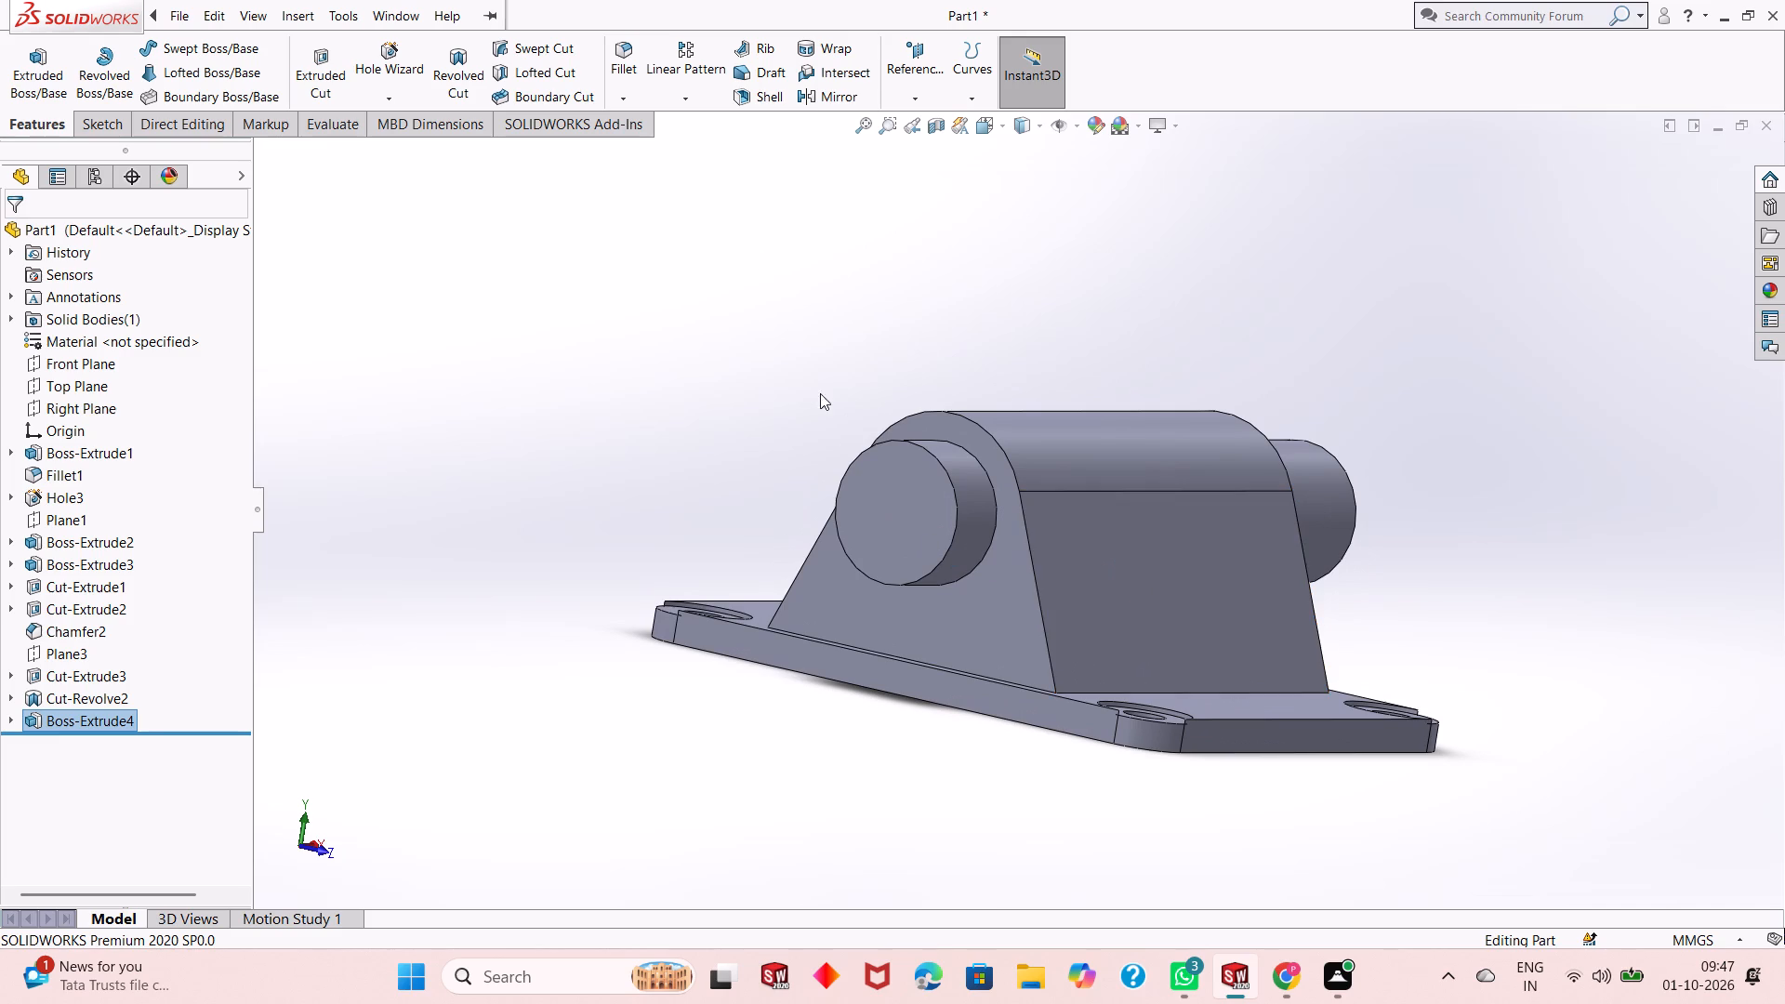
{"action": "left_click", "coordinate": [359, 72]}
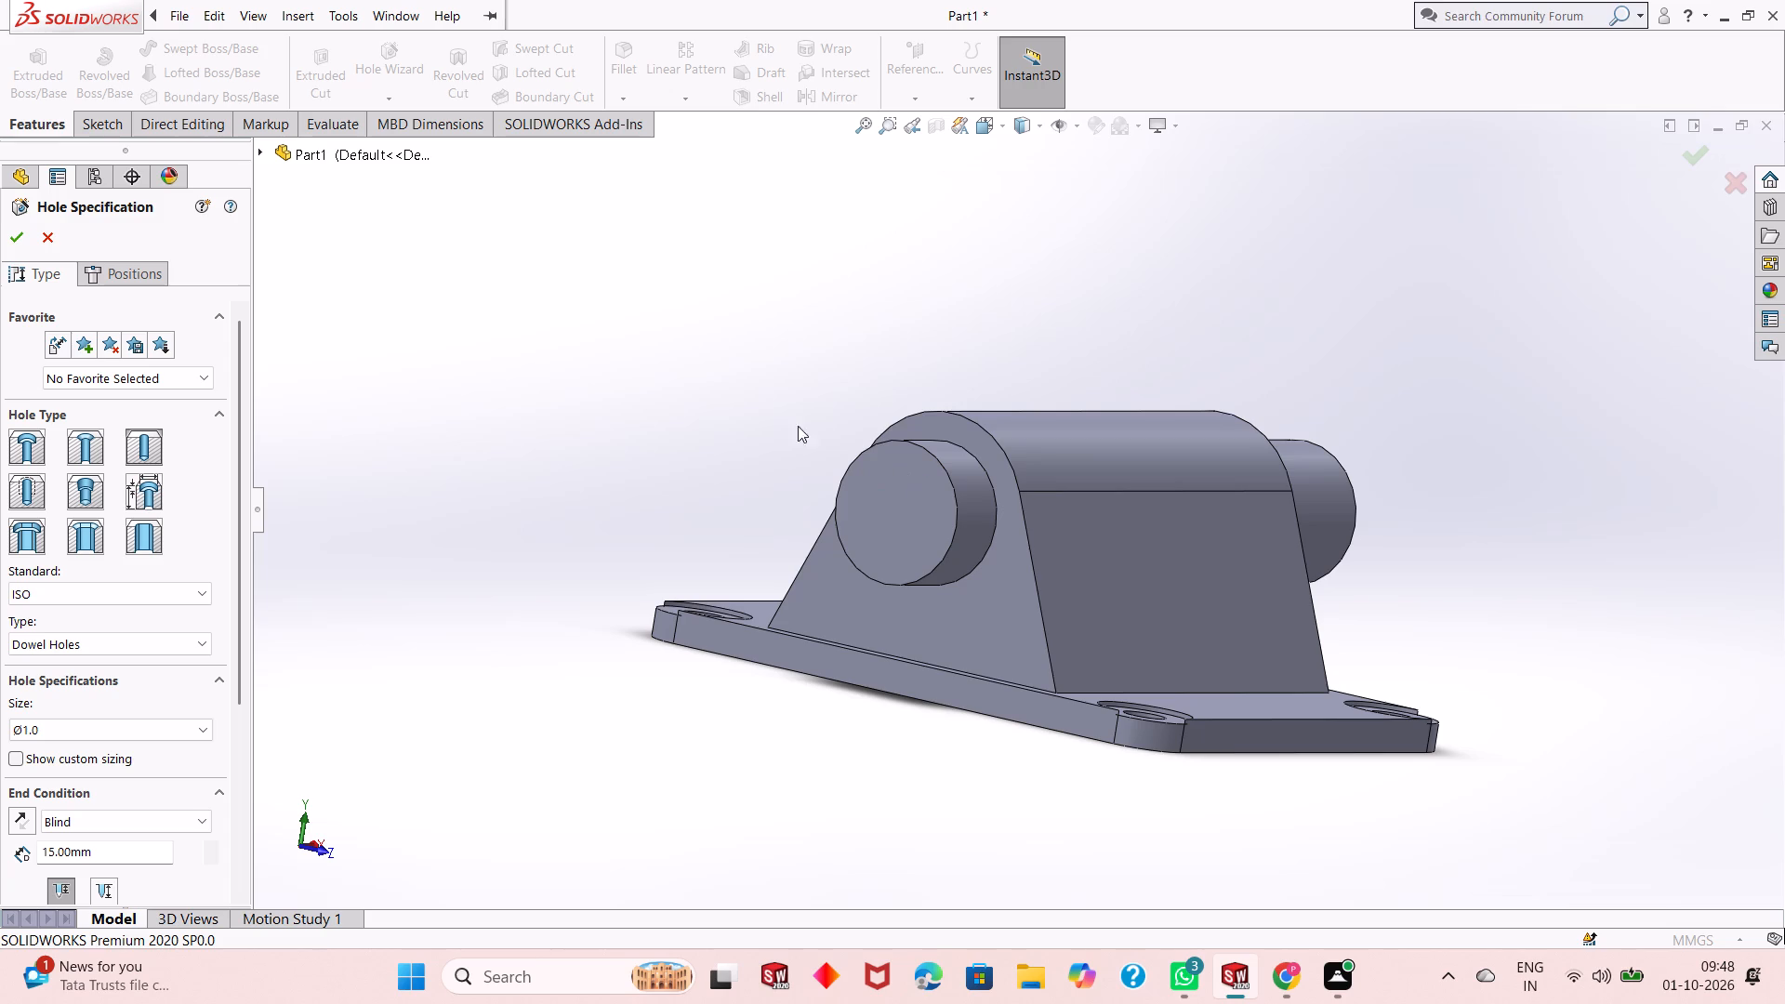
{"action": "left_click", "coordinate": [161, 489]}
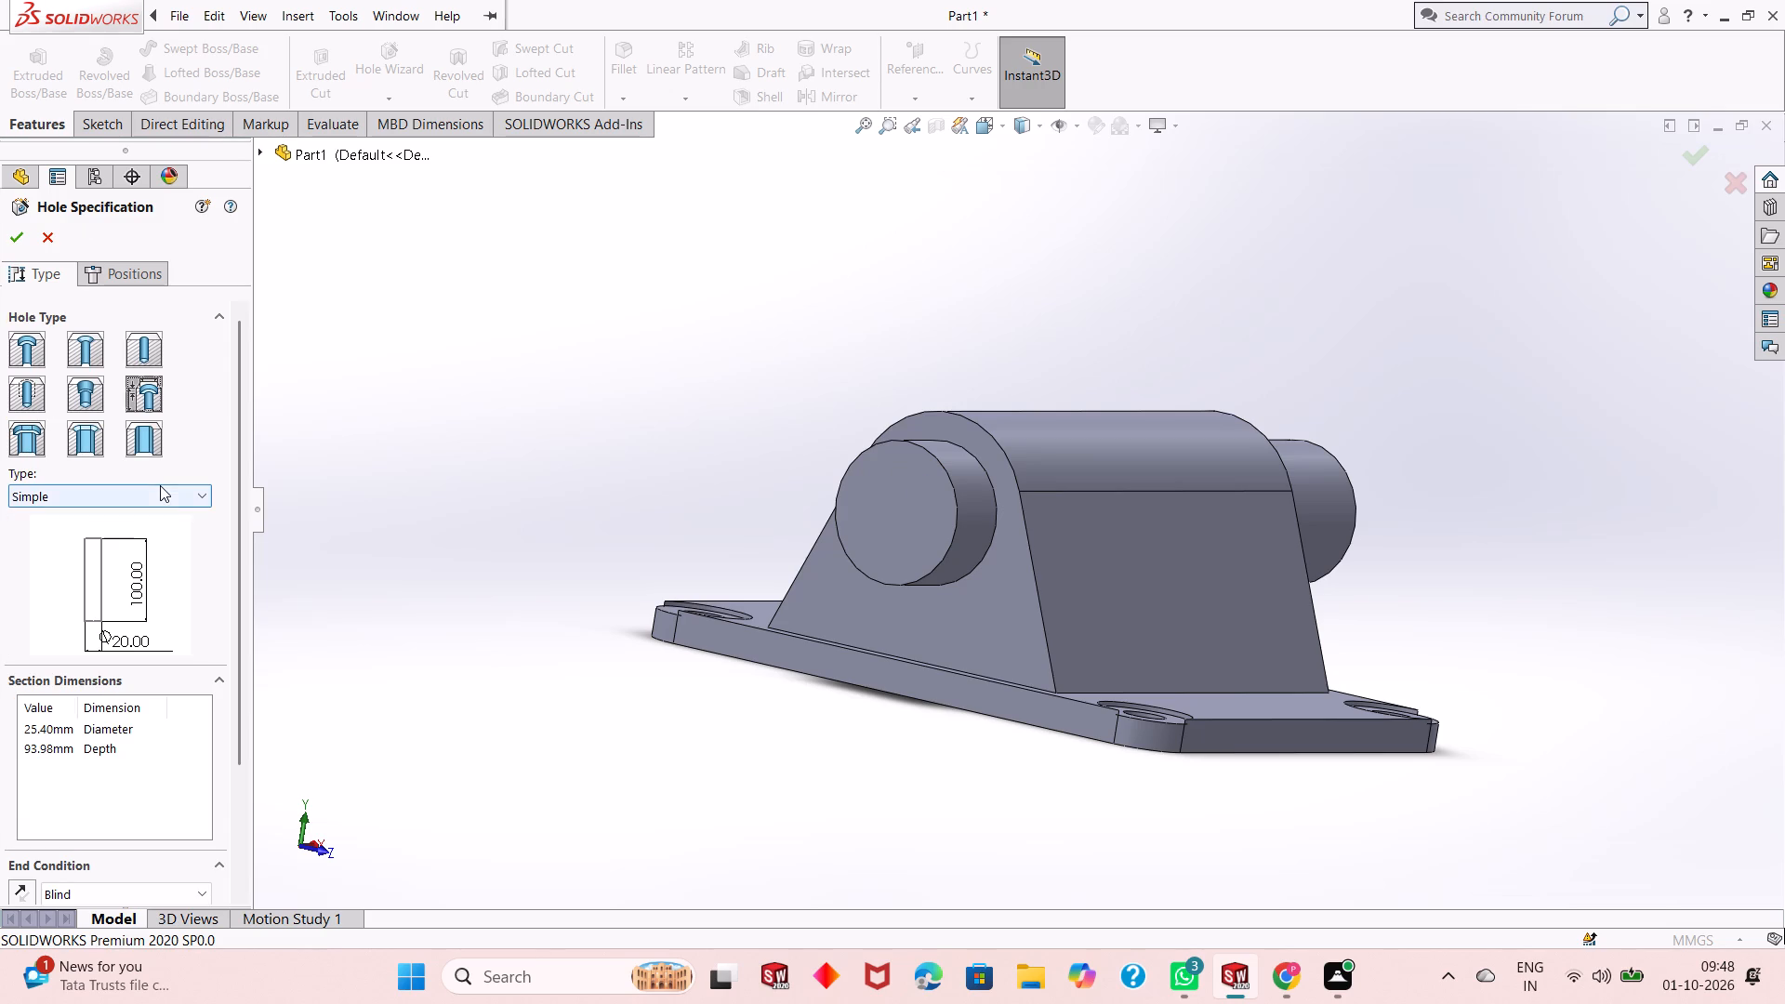
{"action": "left_click", "coordinate": [163, 503]}
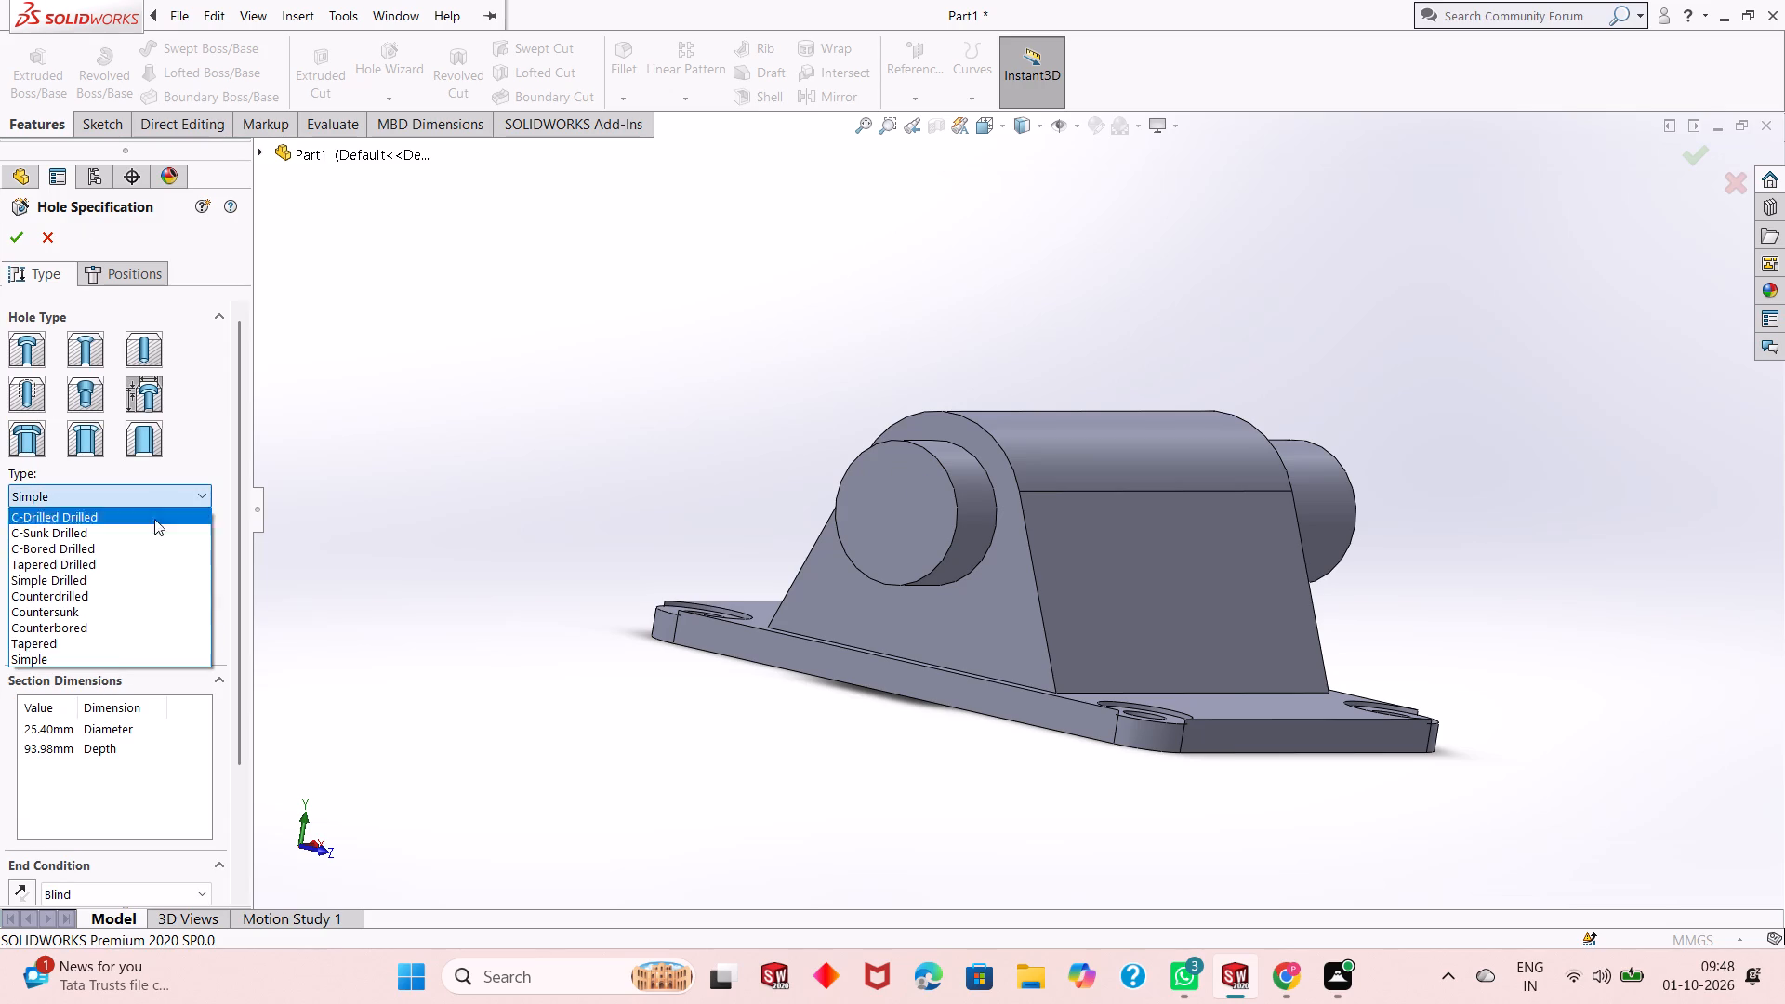
{"action": "left_click", "coordinate": [112, 628]}
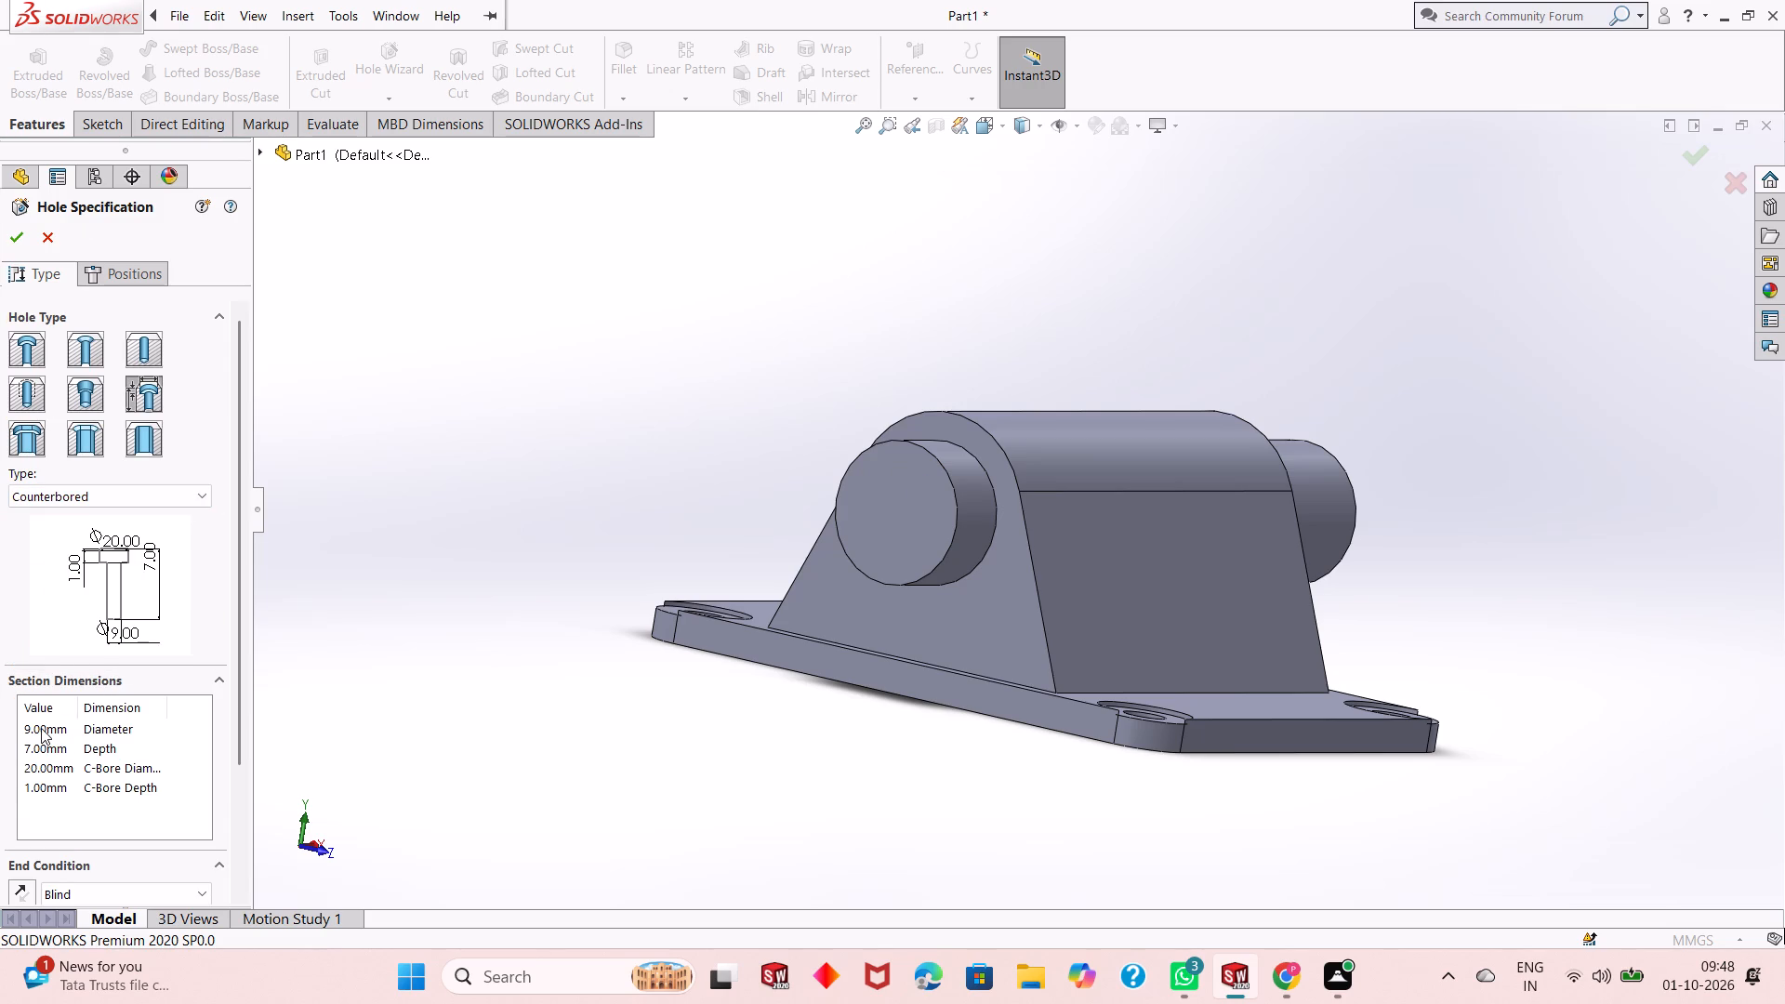
Set the counterbored hole's diameter to 13 mm, depth to 20 mm, counterbore diameter to 23 mm and counterbore depth to 5 mm.
{"action": "left_click", "coordinate": [41, 728]}
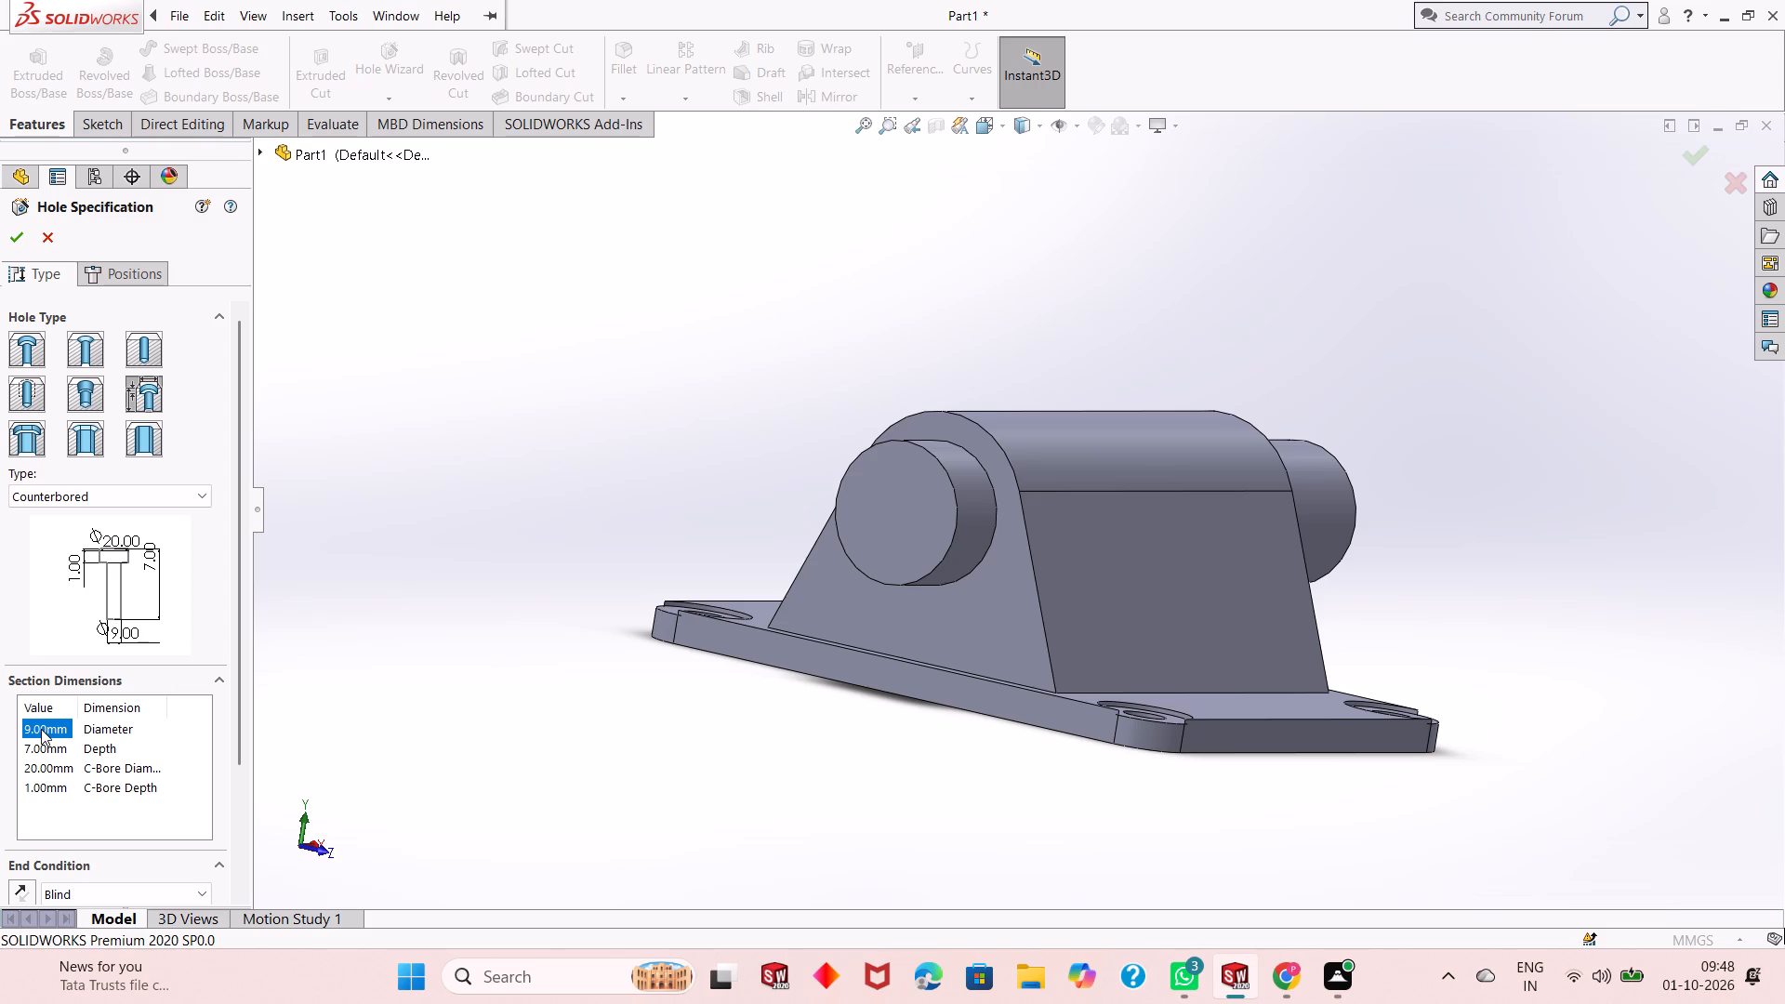
{"action": "type", "text": "13"}
{"action": "key", "text": "Return"}
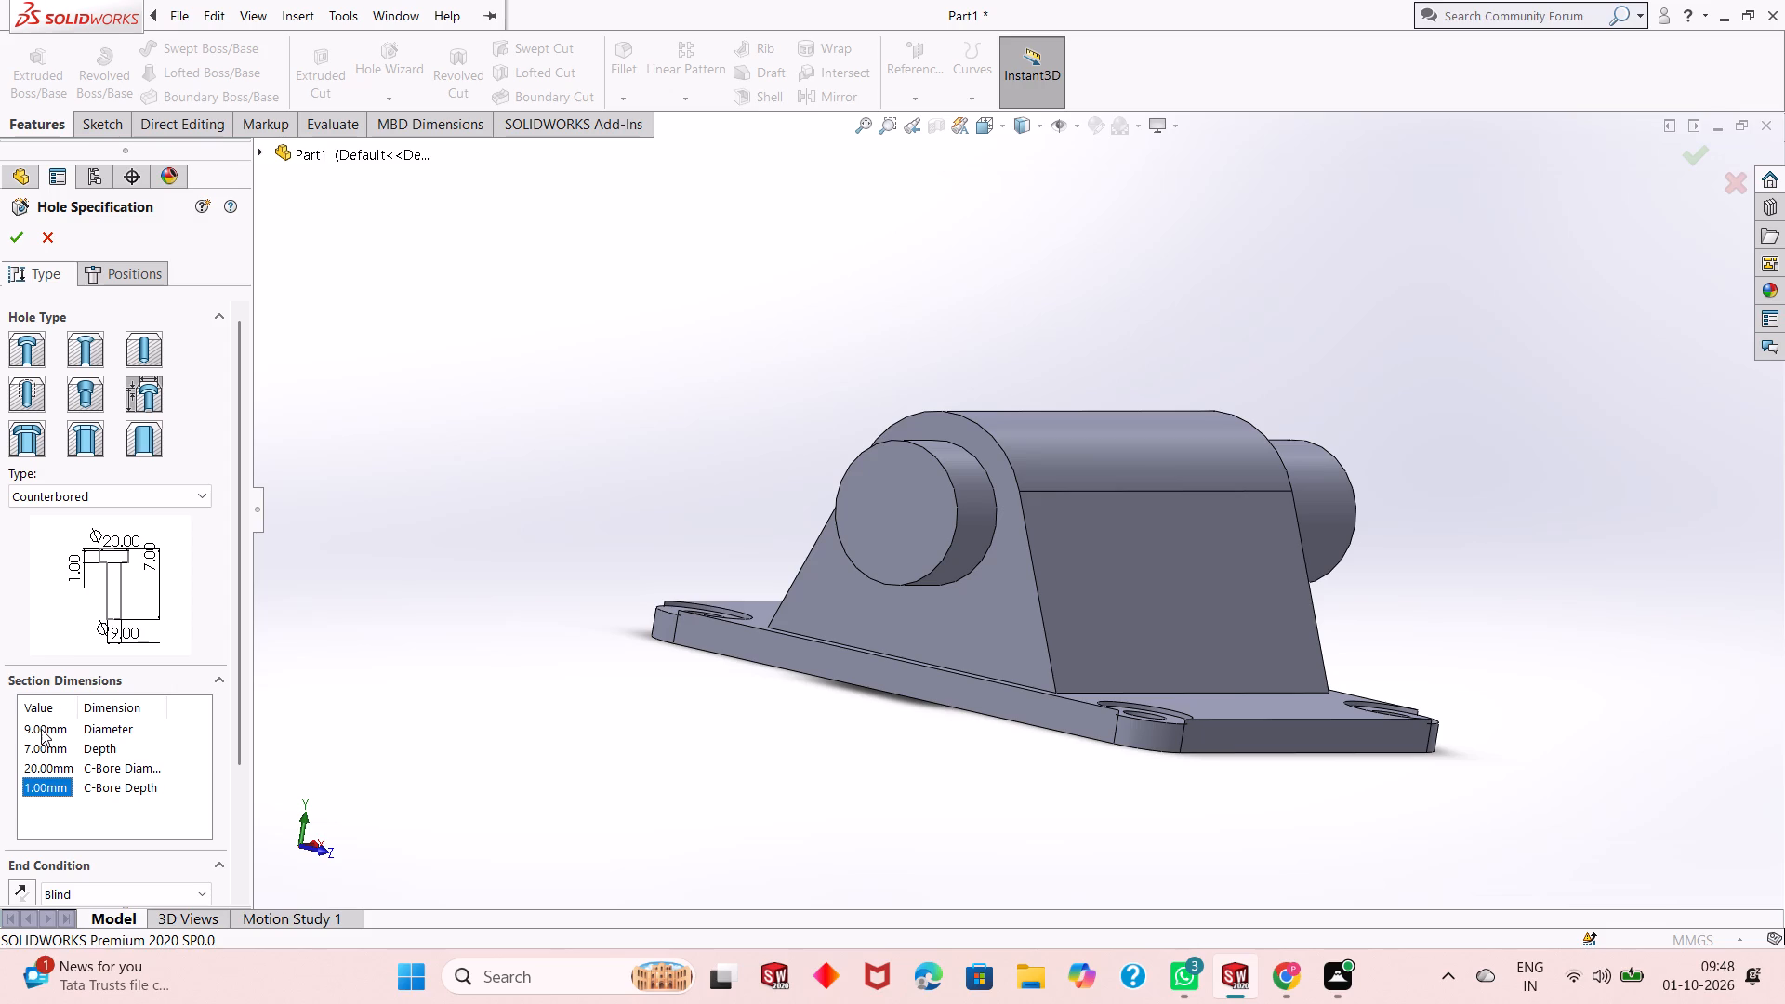
{"action": "left_click", "coordinate": [51, 730]}
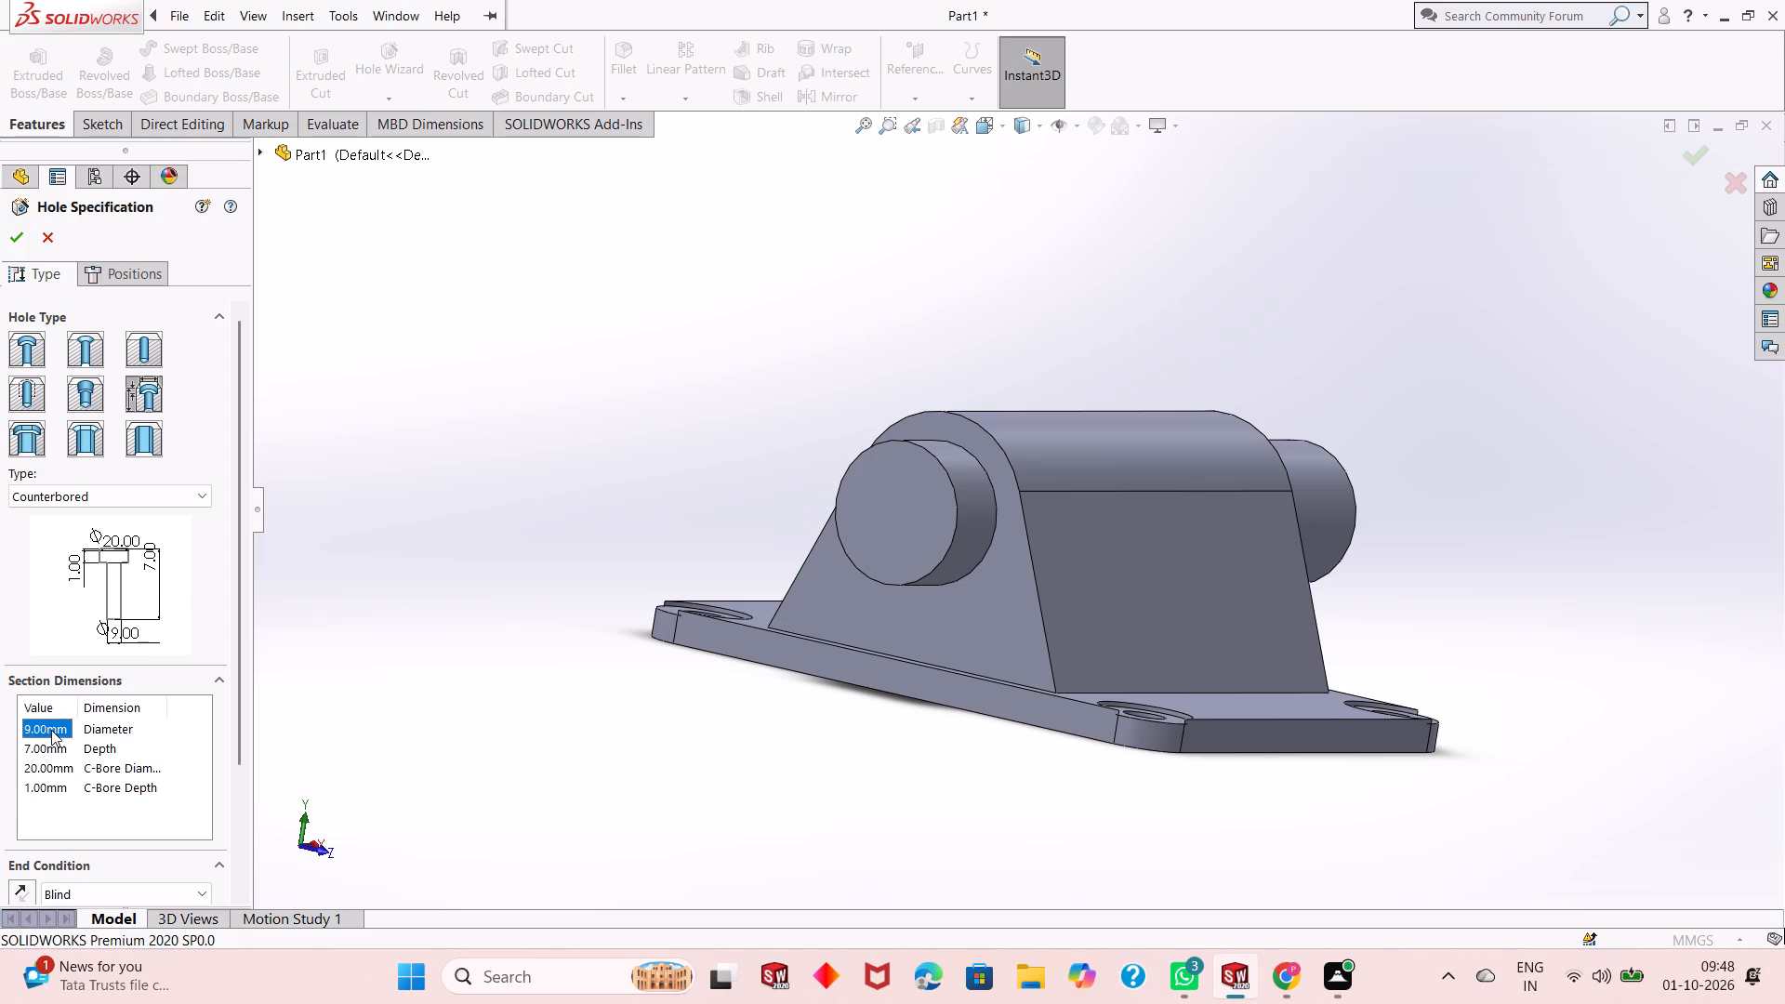
{"action": "left_click", "coordinate": [49, 729]}
{"action": "type", "text": "13"}
{"action": "key", "text": "Return"}
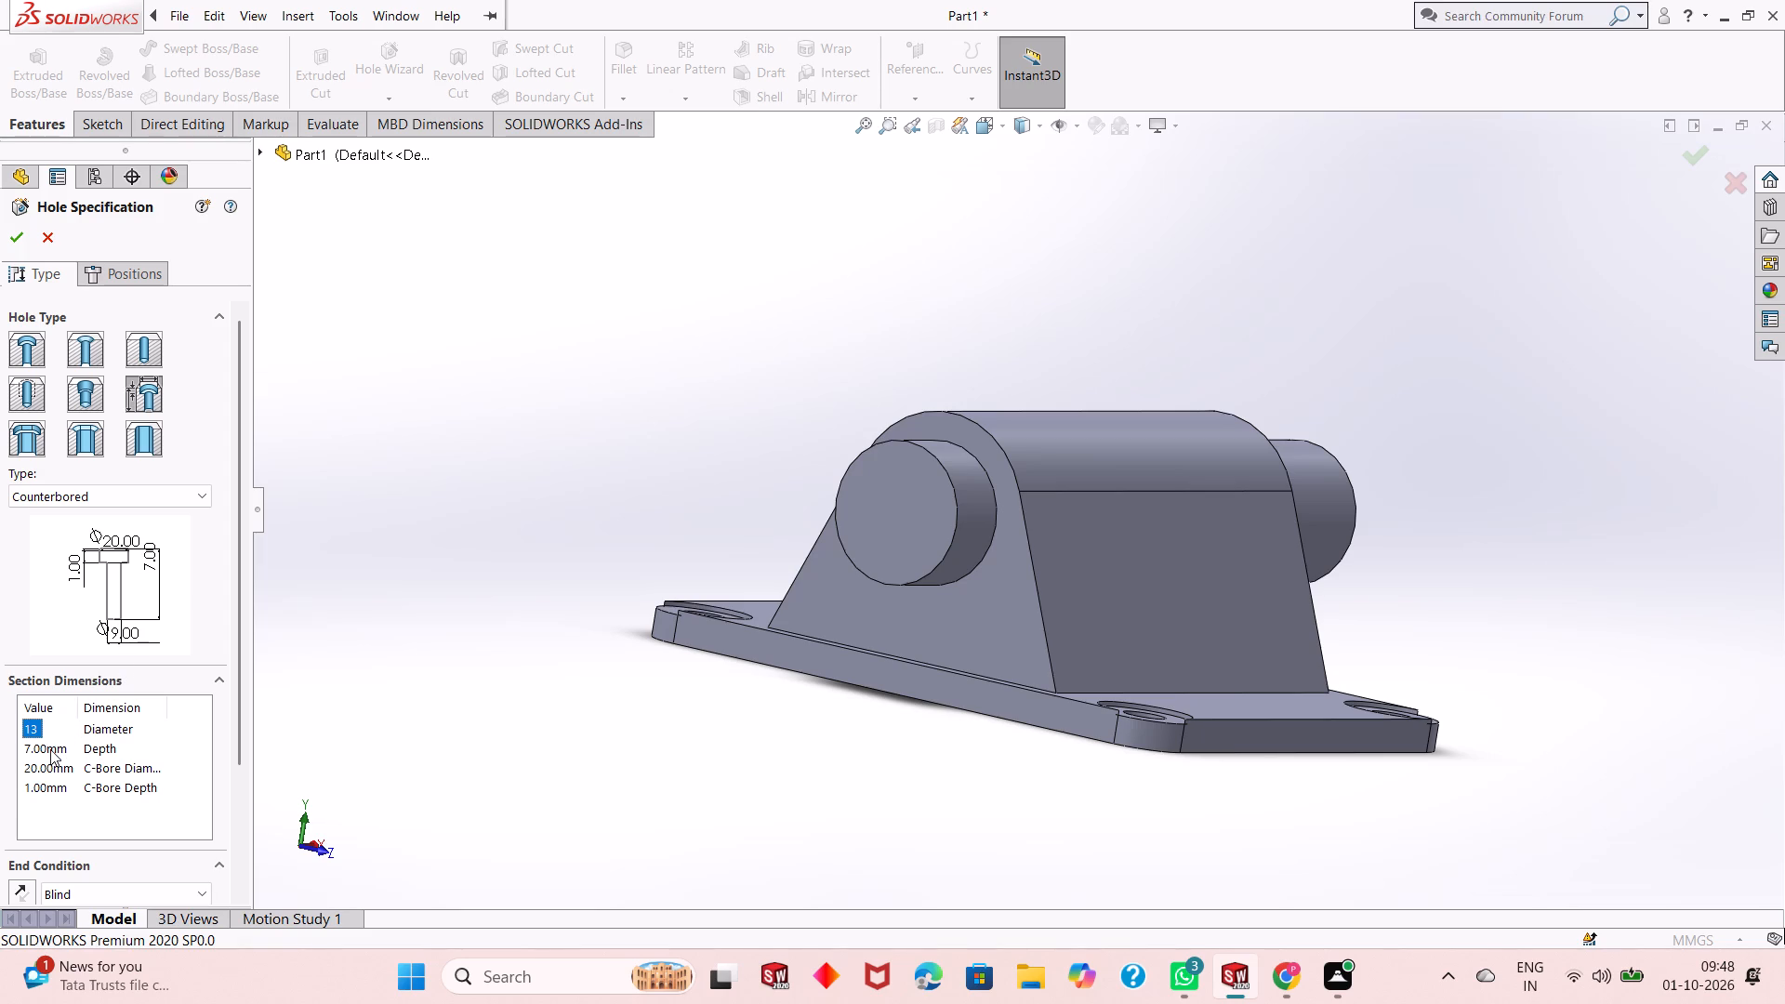
{"action": "double_click", "coordinate": [49, 748]}
{"action": "type", "text": "20"}
{"action": "key", "text": "Return"}
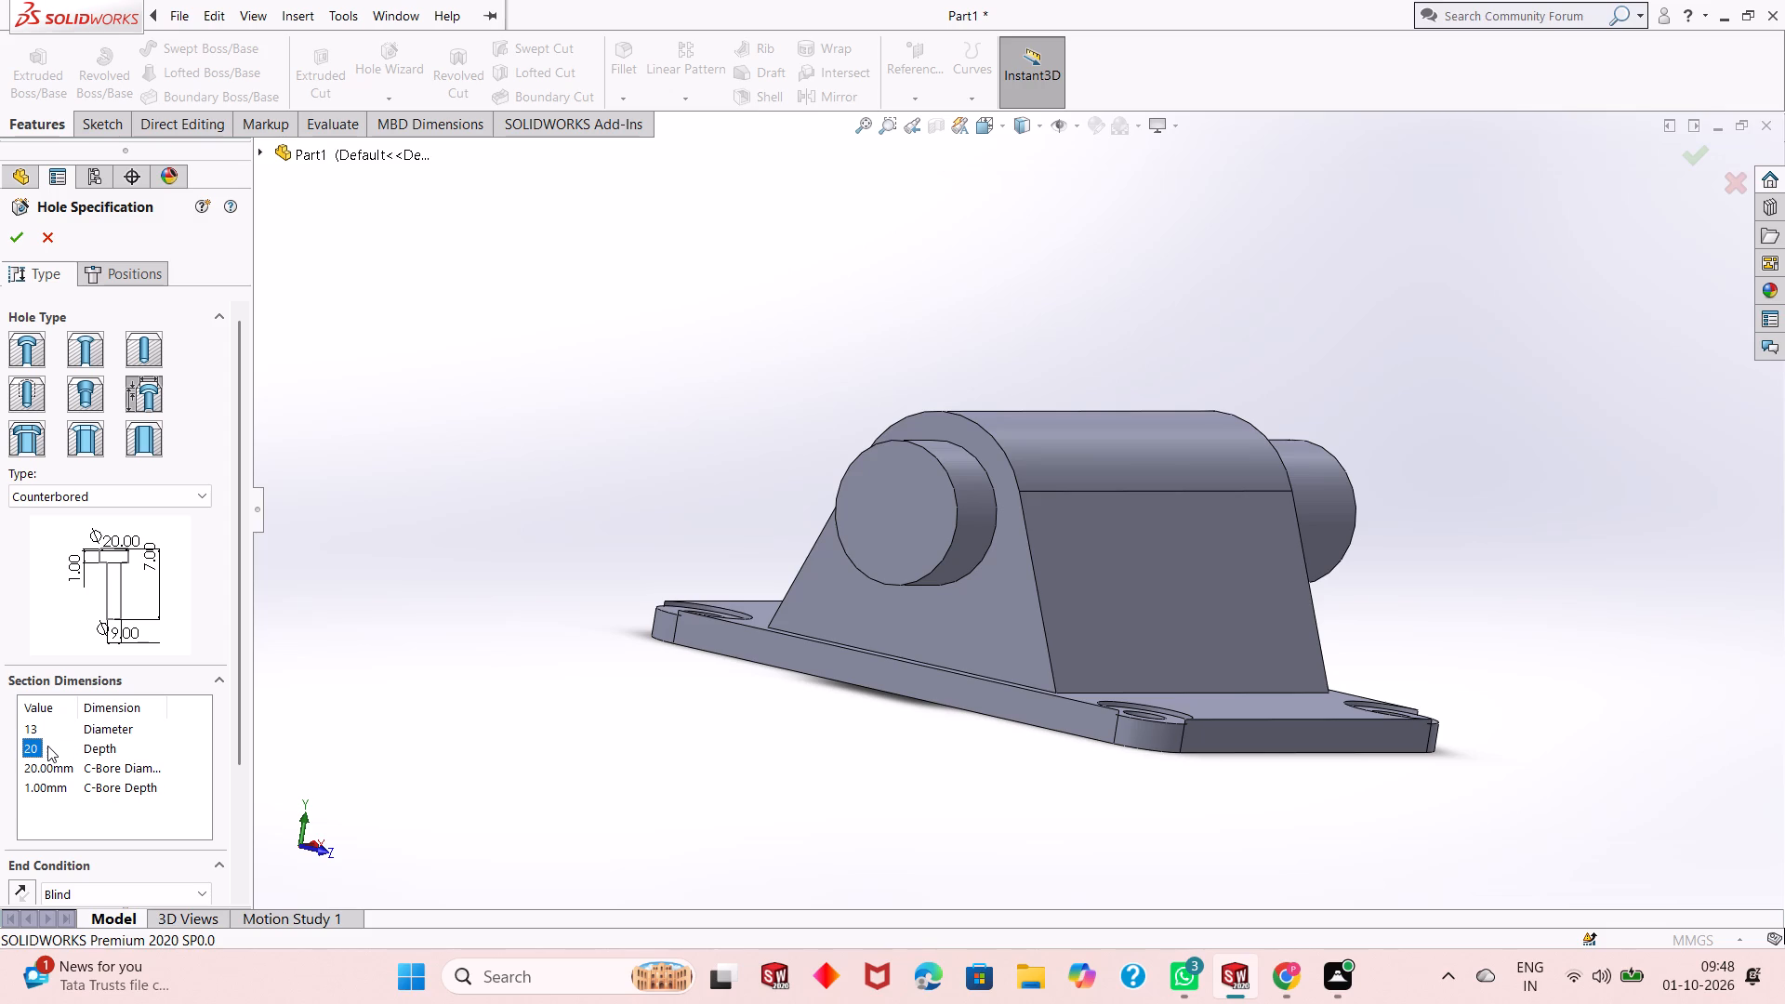
{"action": "double_click", "coordinate": [59, 769]}
{"action": "type", "text": "23"}
{"action": "key", "text": "Return"}
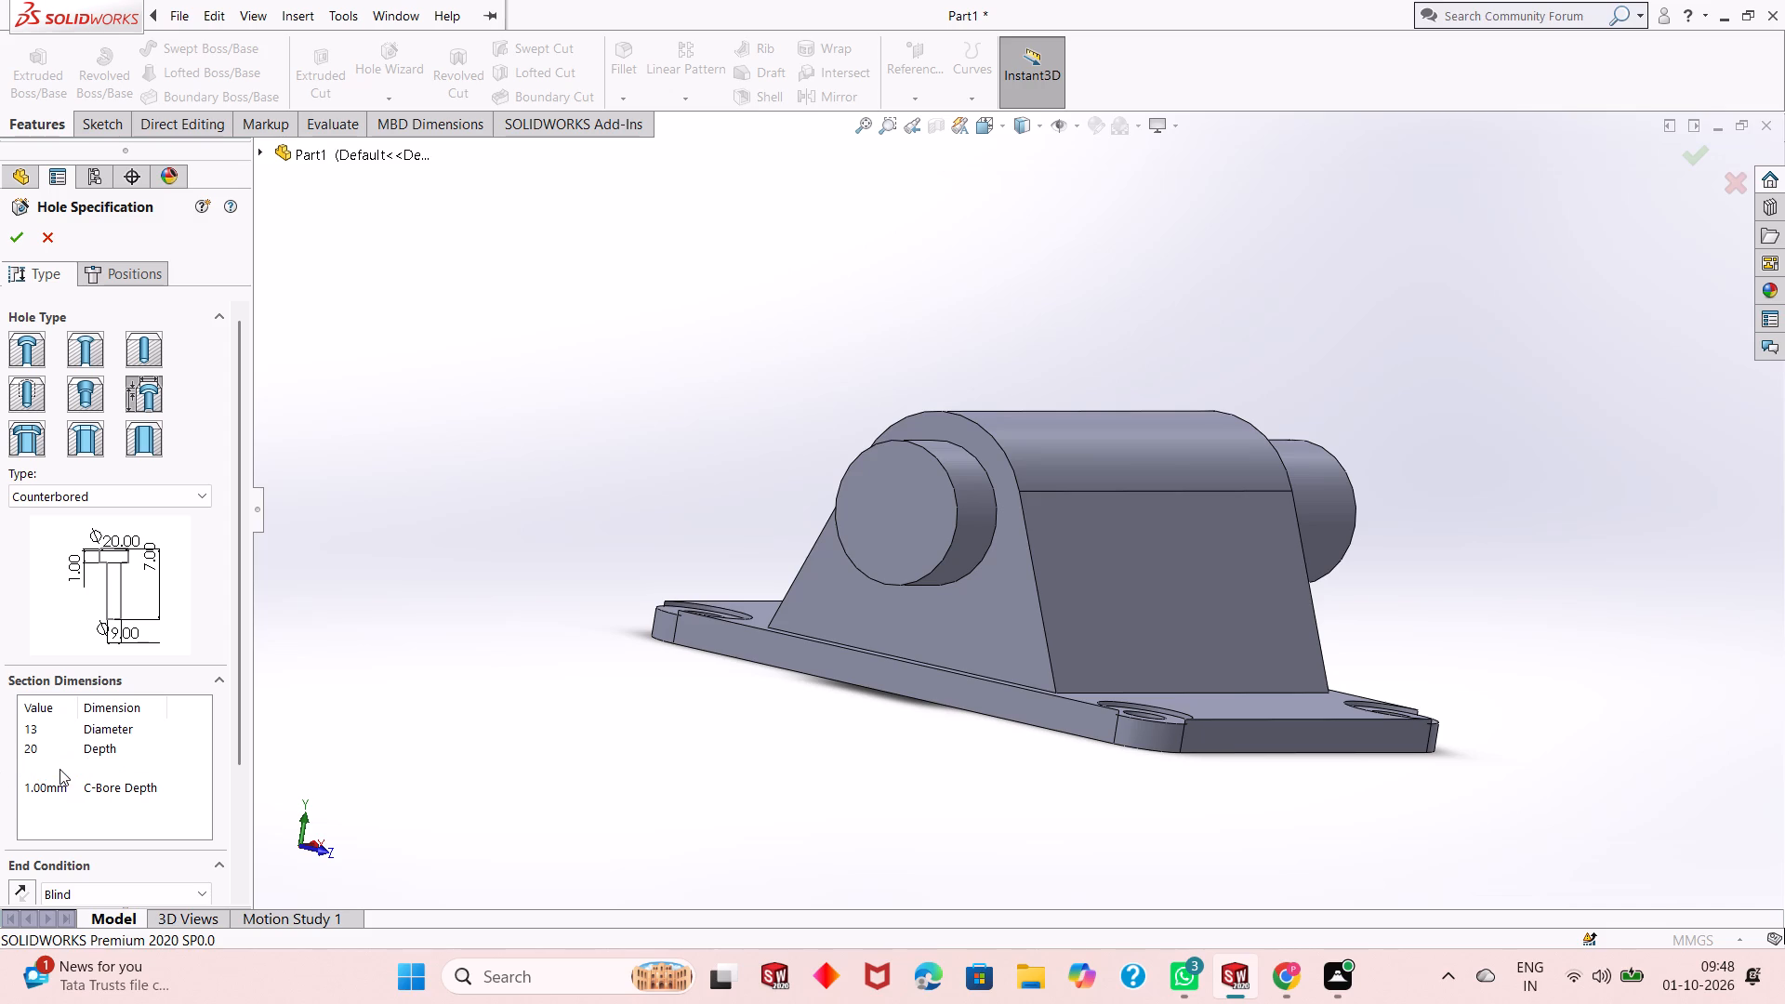
{"action": "double_click", "coordinate": [51, 786]}
{"action": "key", "text": "5"}
{"action": "key", "text": "Return"}
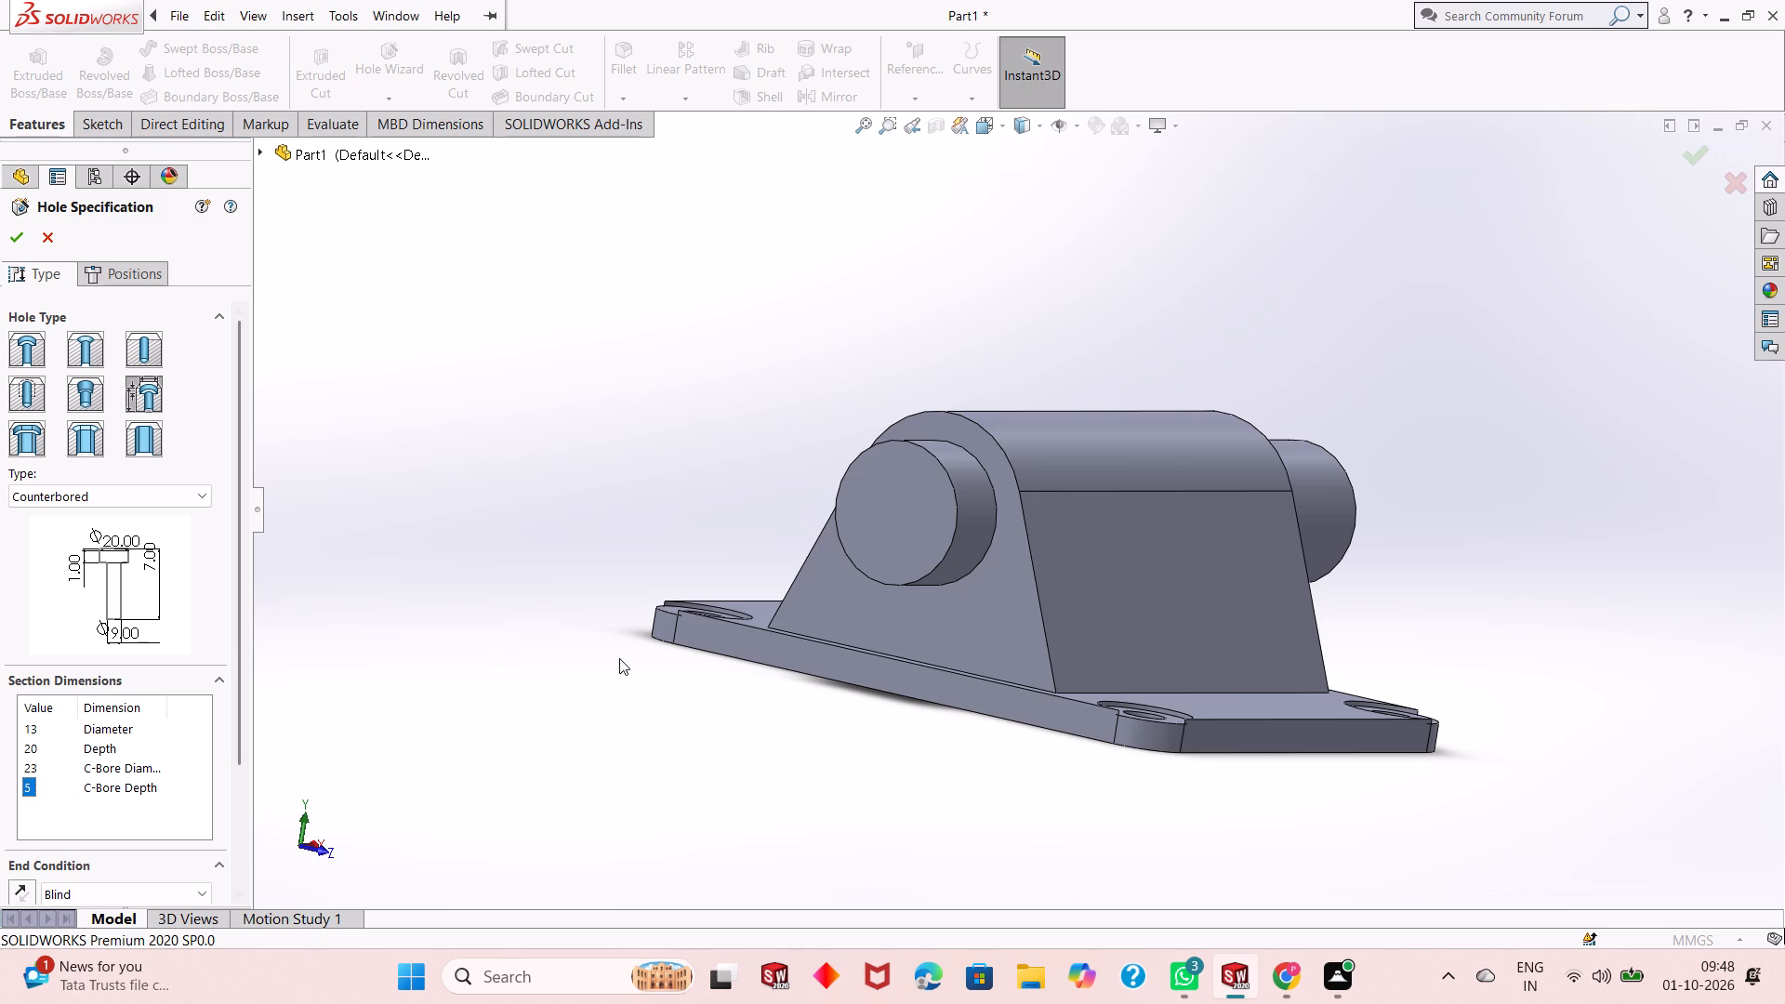
Place the counterbored hole at the centre of the shorter boss's end face and create it.
{"action": "left_click", "coordinate": [114, 277]}
{"action": "left_click", "coordinate": [911, 492]}
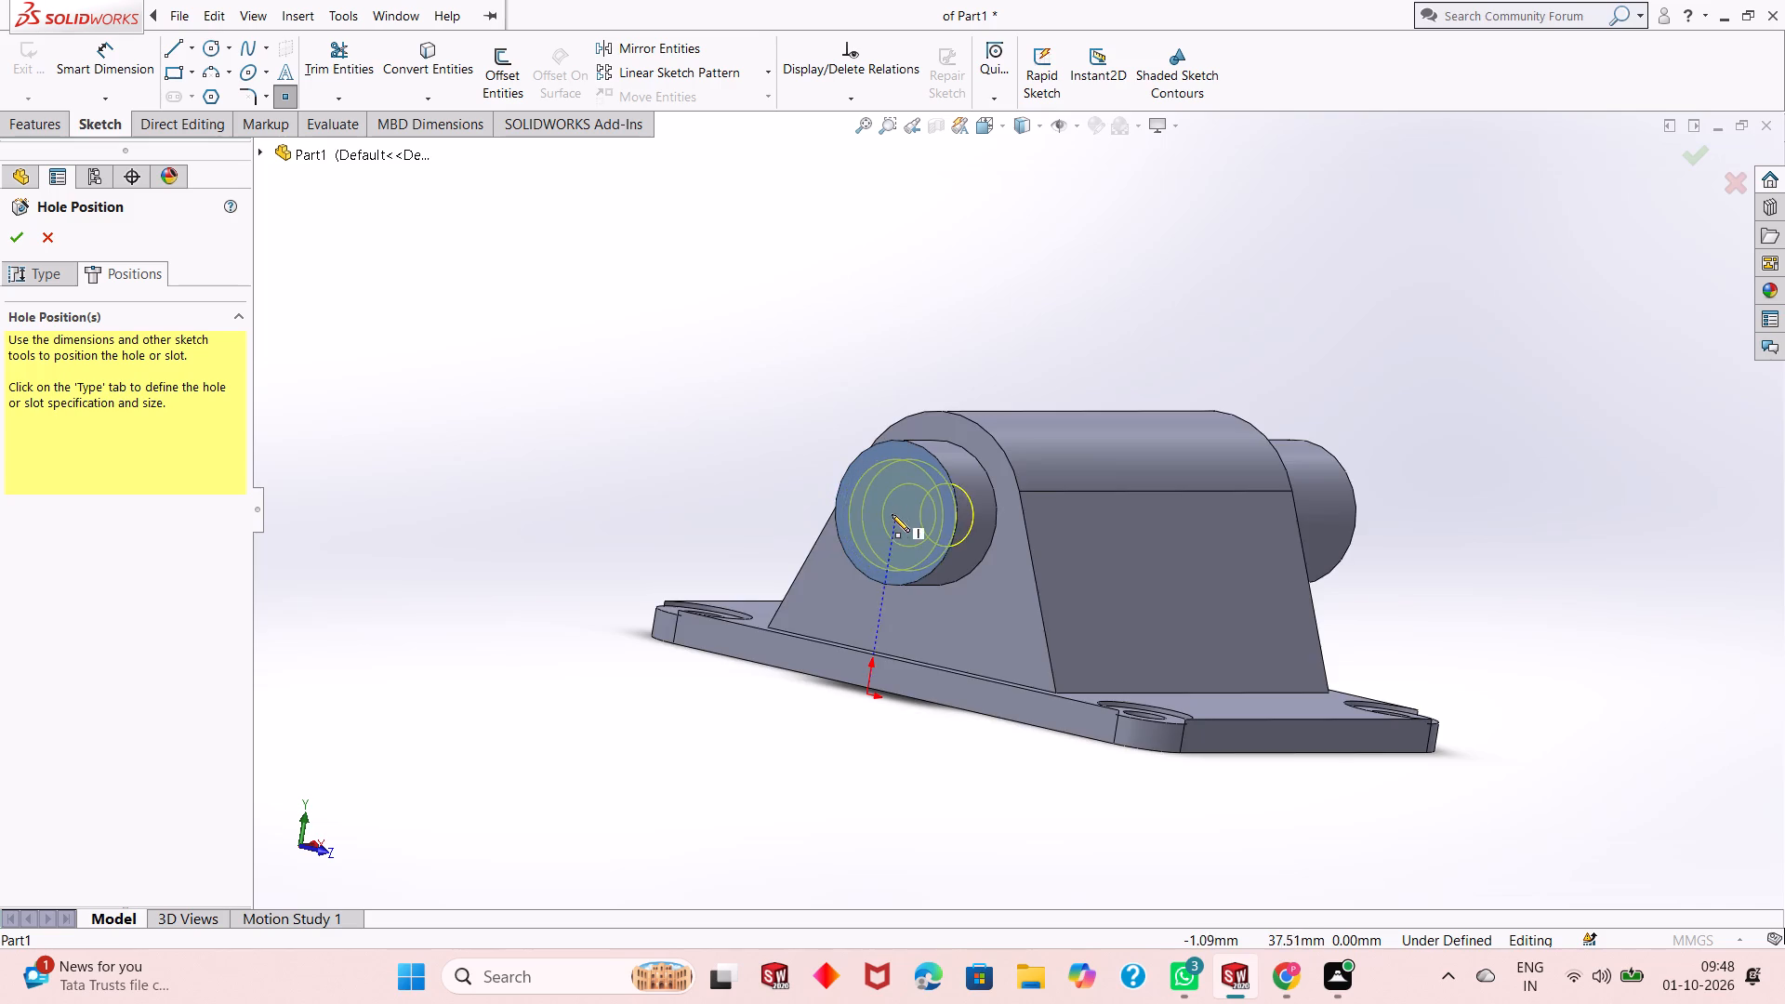
{"action": "scroll", "coordinate": [892, 513], "scroll_direction": "down", "scroll_amount": 4}
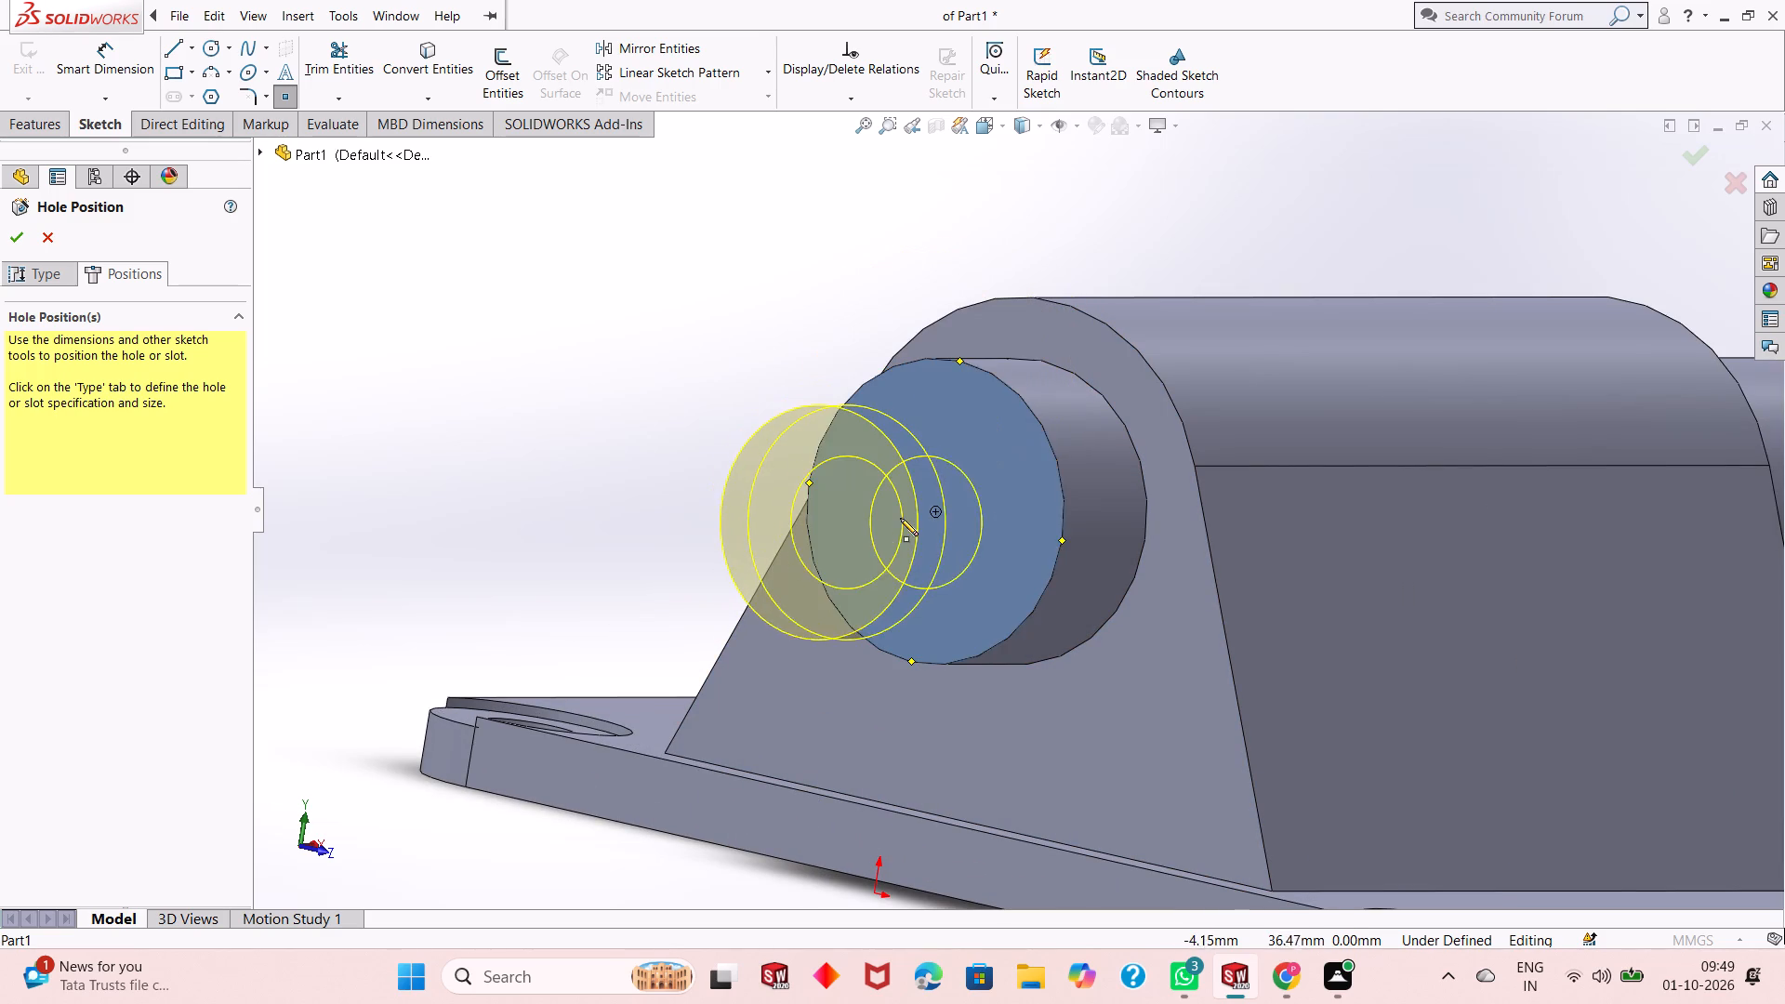
{"action": "left_click", "coordinate": [934, 510]}
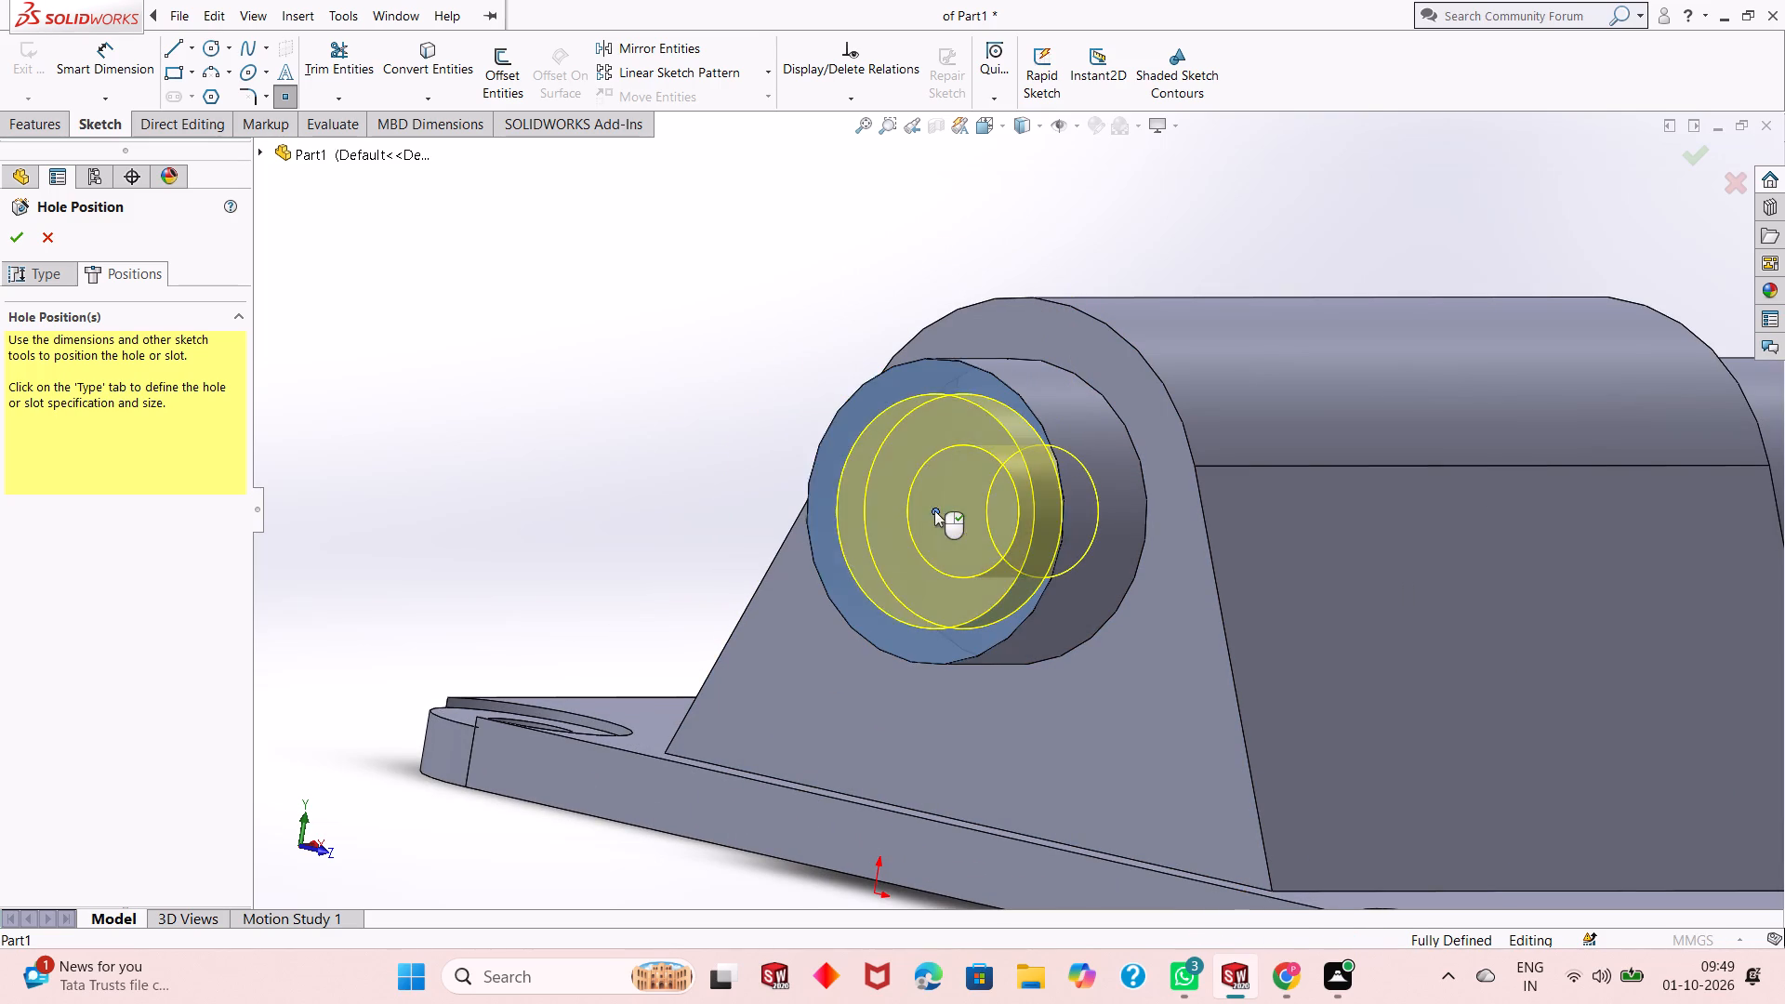
{"action": "left_click", "coordinate": [9, 235]}
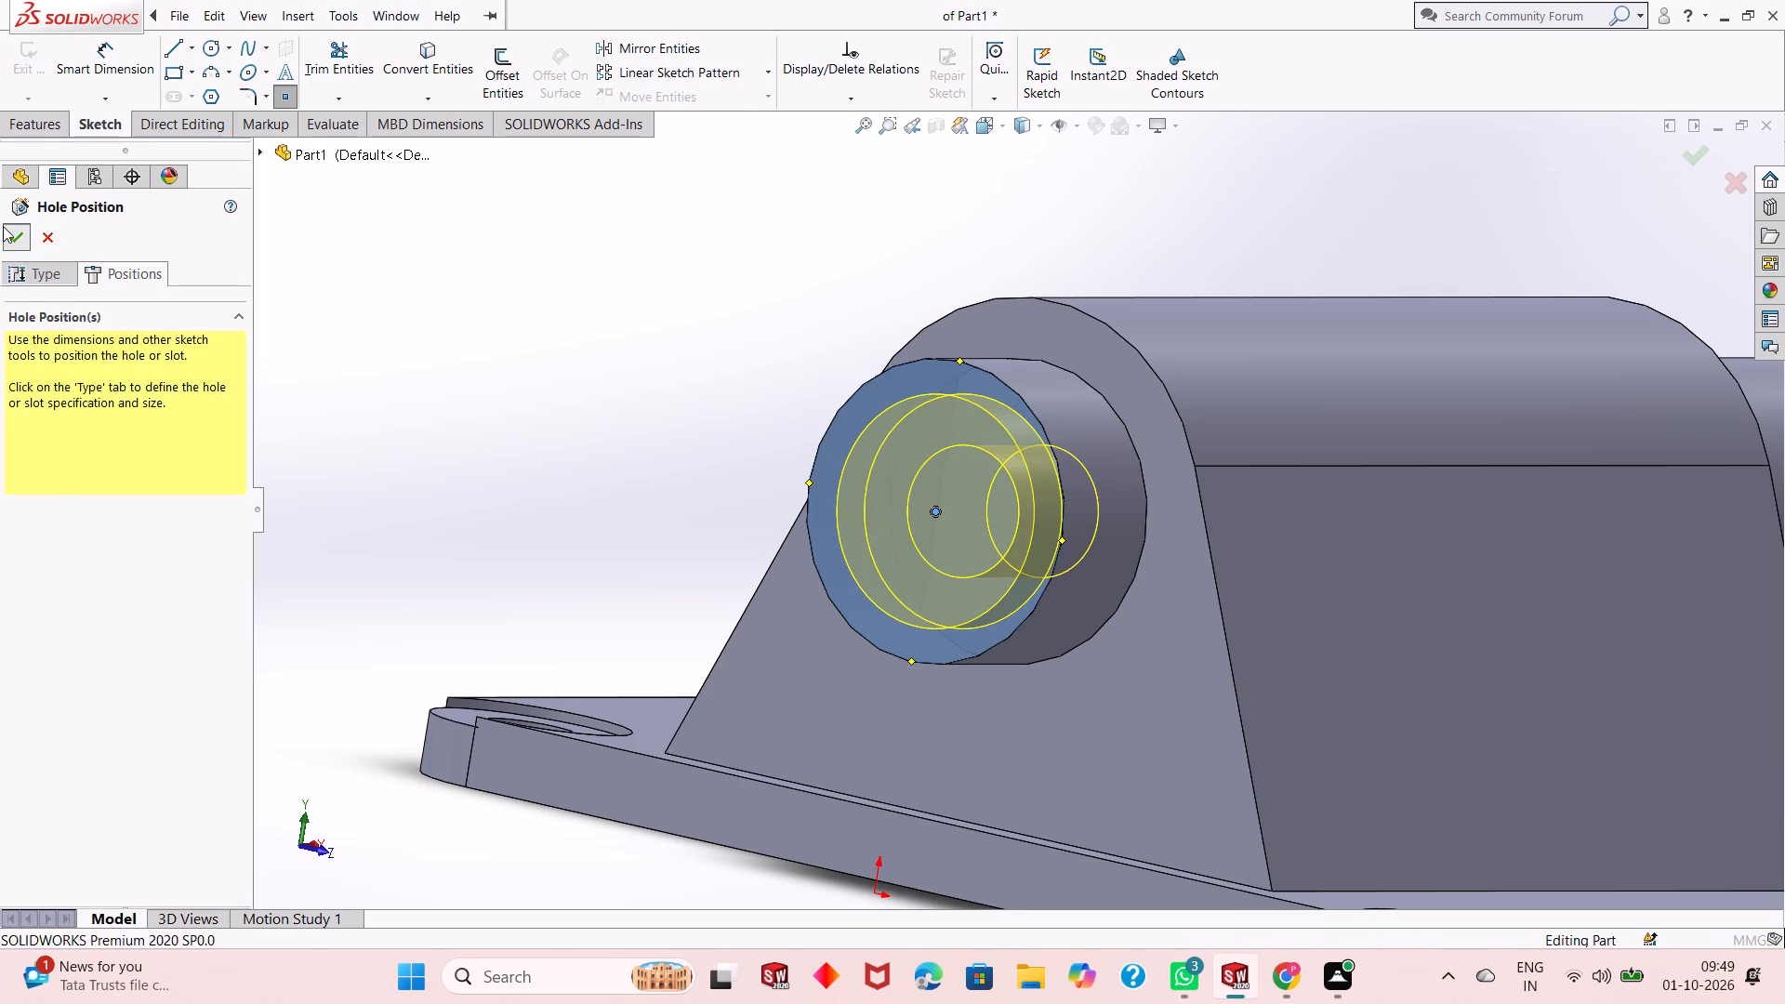
{"action": "left_click", "coordinate": [686, 427]}
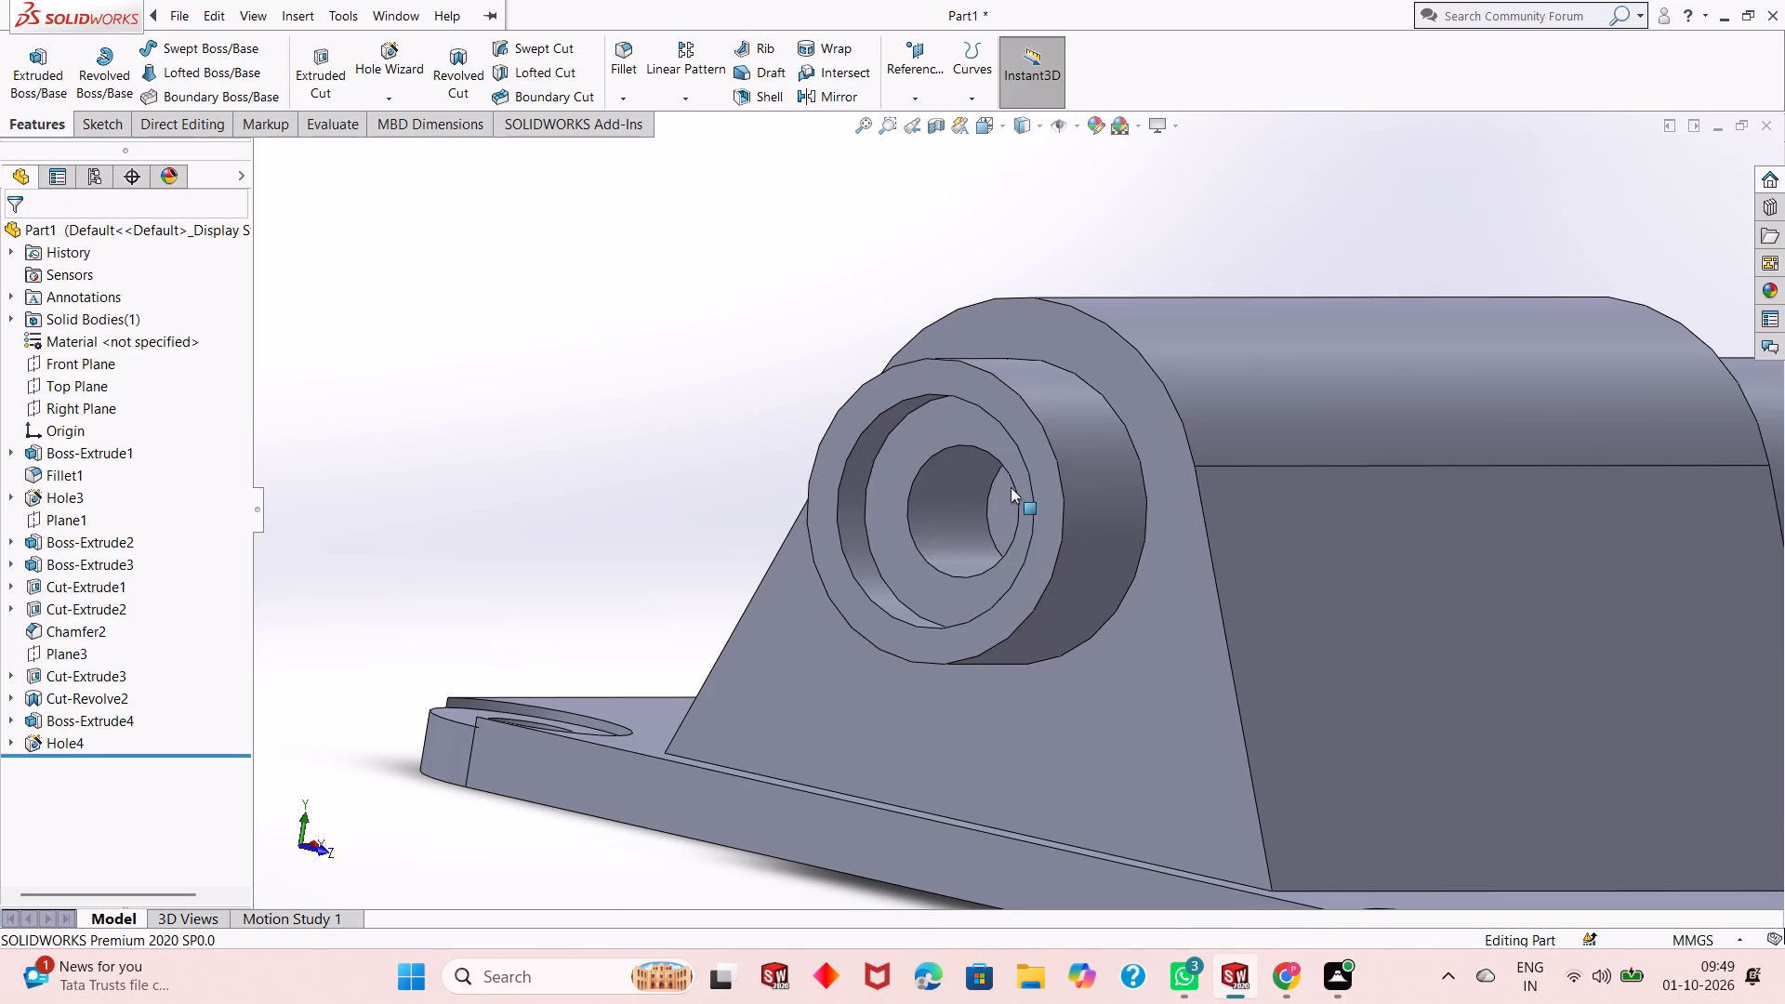
Section the part along the Front Plane and examine how far the shorter boss's counterbored hole reaches towards the cavity.
{"action": "middle_click_drag", "start_coordinate": [1011, 492], "coordinate": [952, 501]}
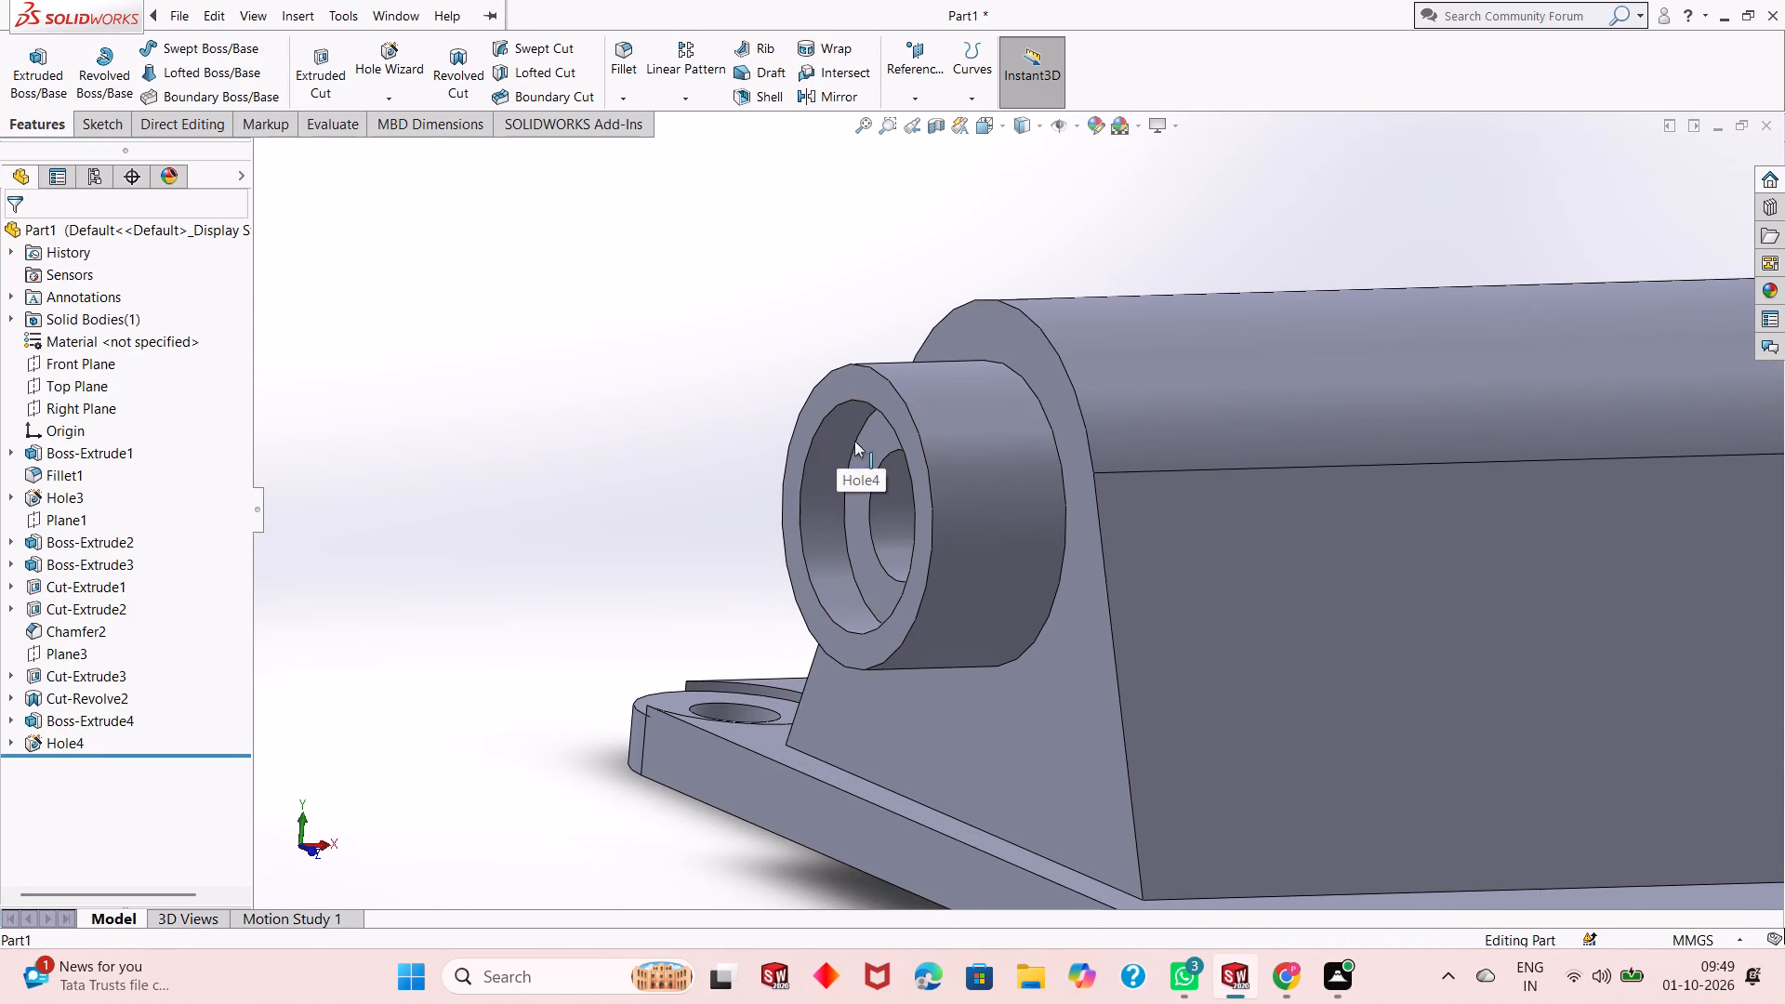
{"action": "middle_click_drag", "start_coordinate": [615, 521], "coordinate": [599, 532]}
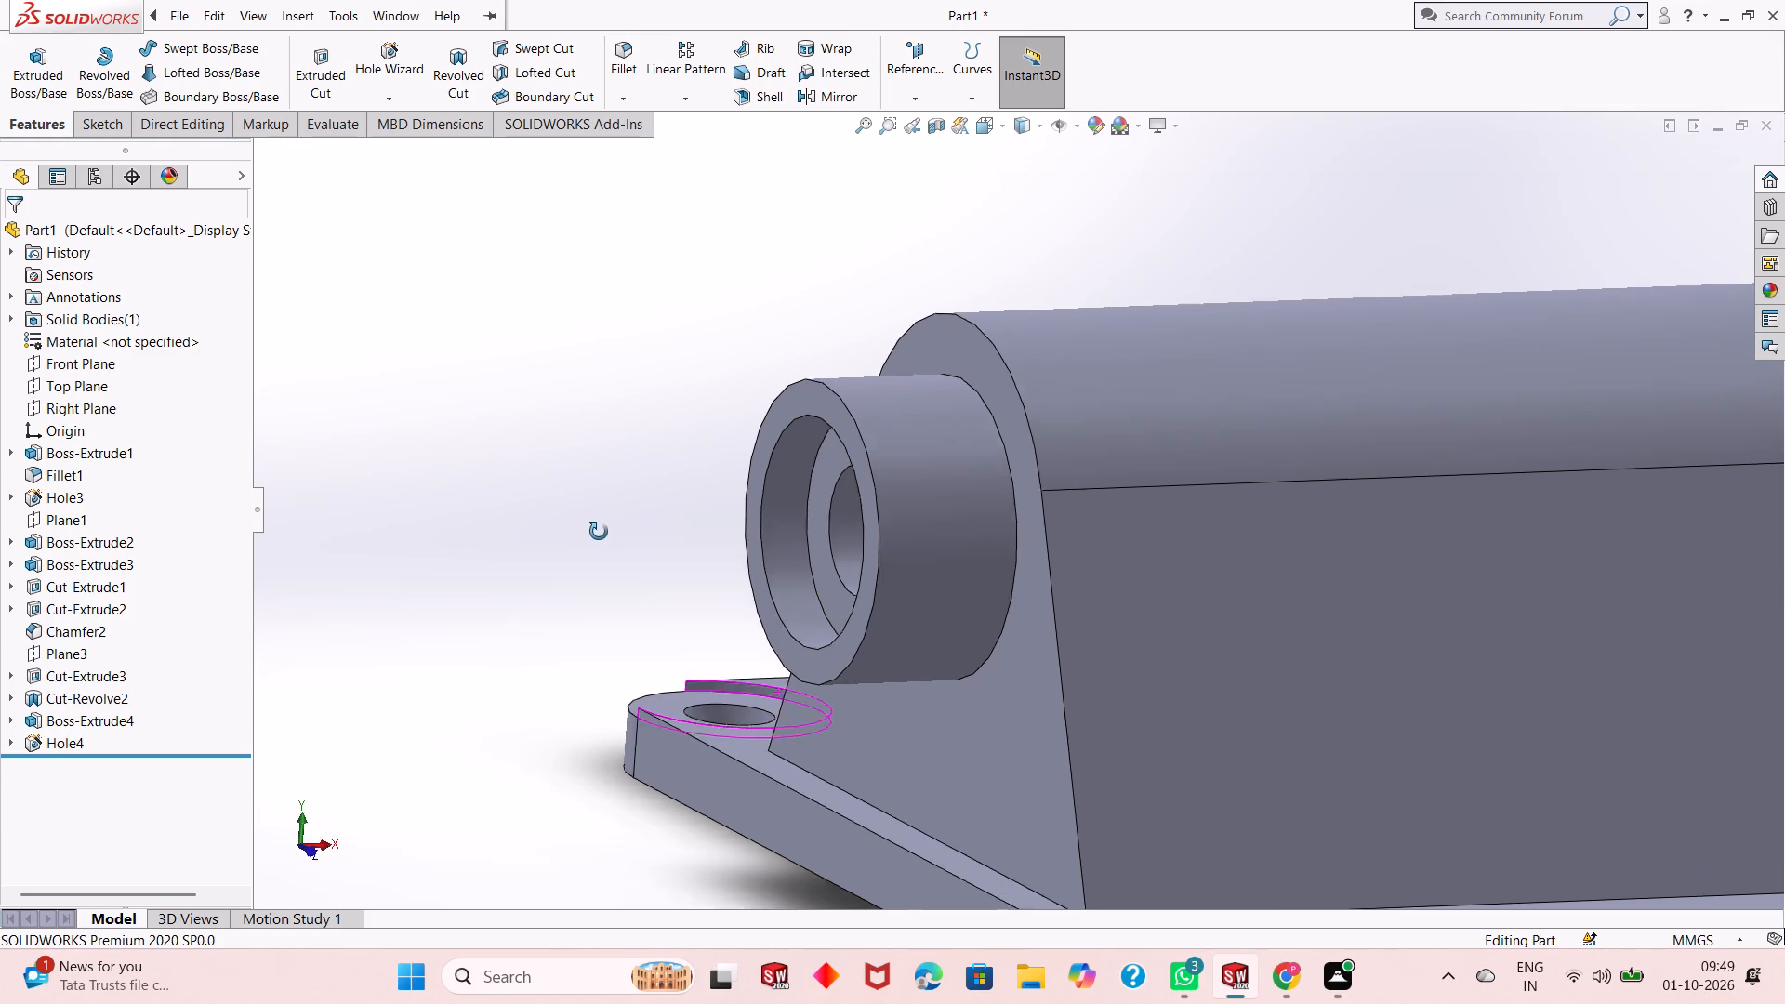
{"action": "middle_click_drag", "start_coordinate": [599, 532], "coordinate": [588, 537]}
{"action": "scroll", "coordinate": [1122, 628], "scroll_direction": "up", "scroll_amount": 3}
{"action": "middle_click_drag", "start_coordinate": [787, 575], "coordinate": [819, 560]}
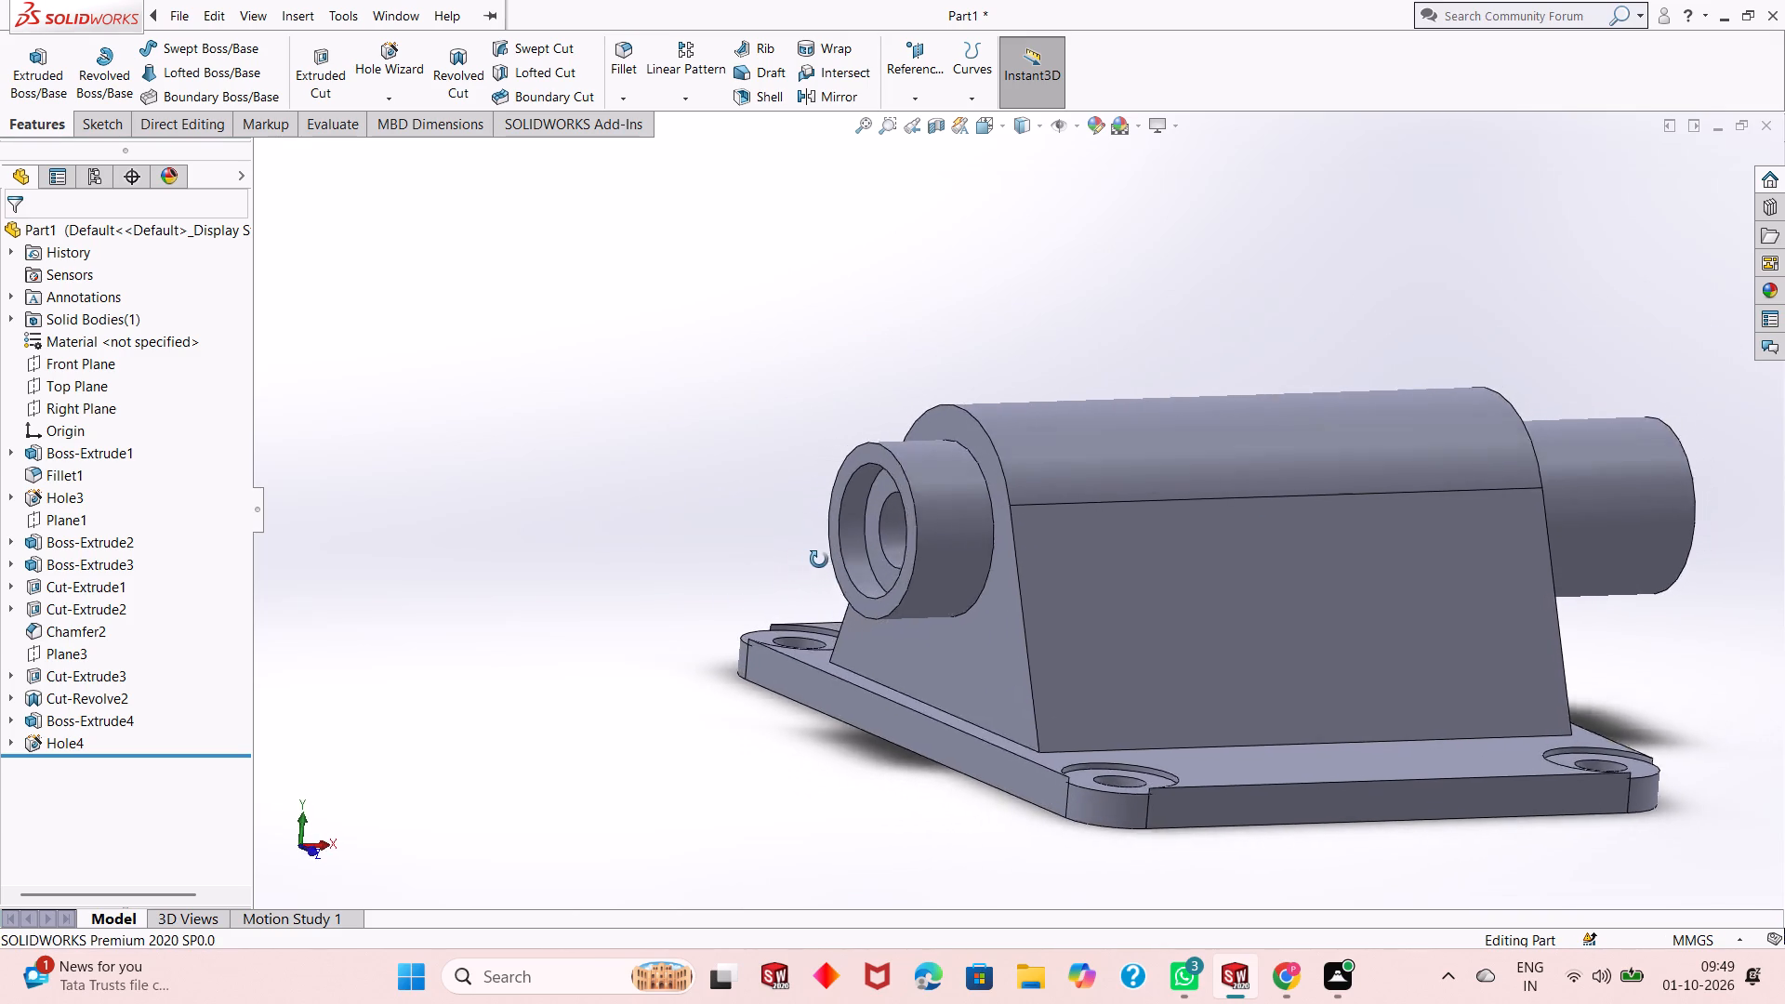
{"action": "middle_click_drag", "start_coordinate": [819, 560], "coordinate": [963, 531]}
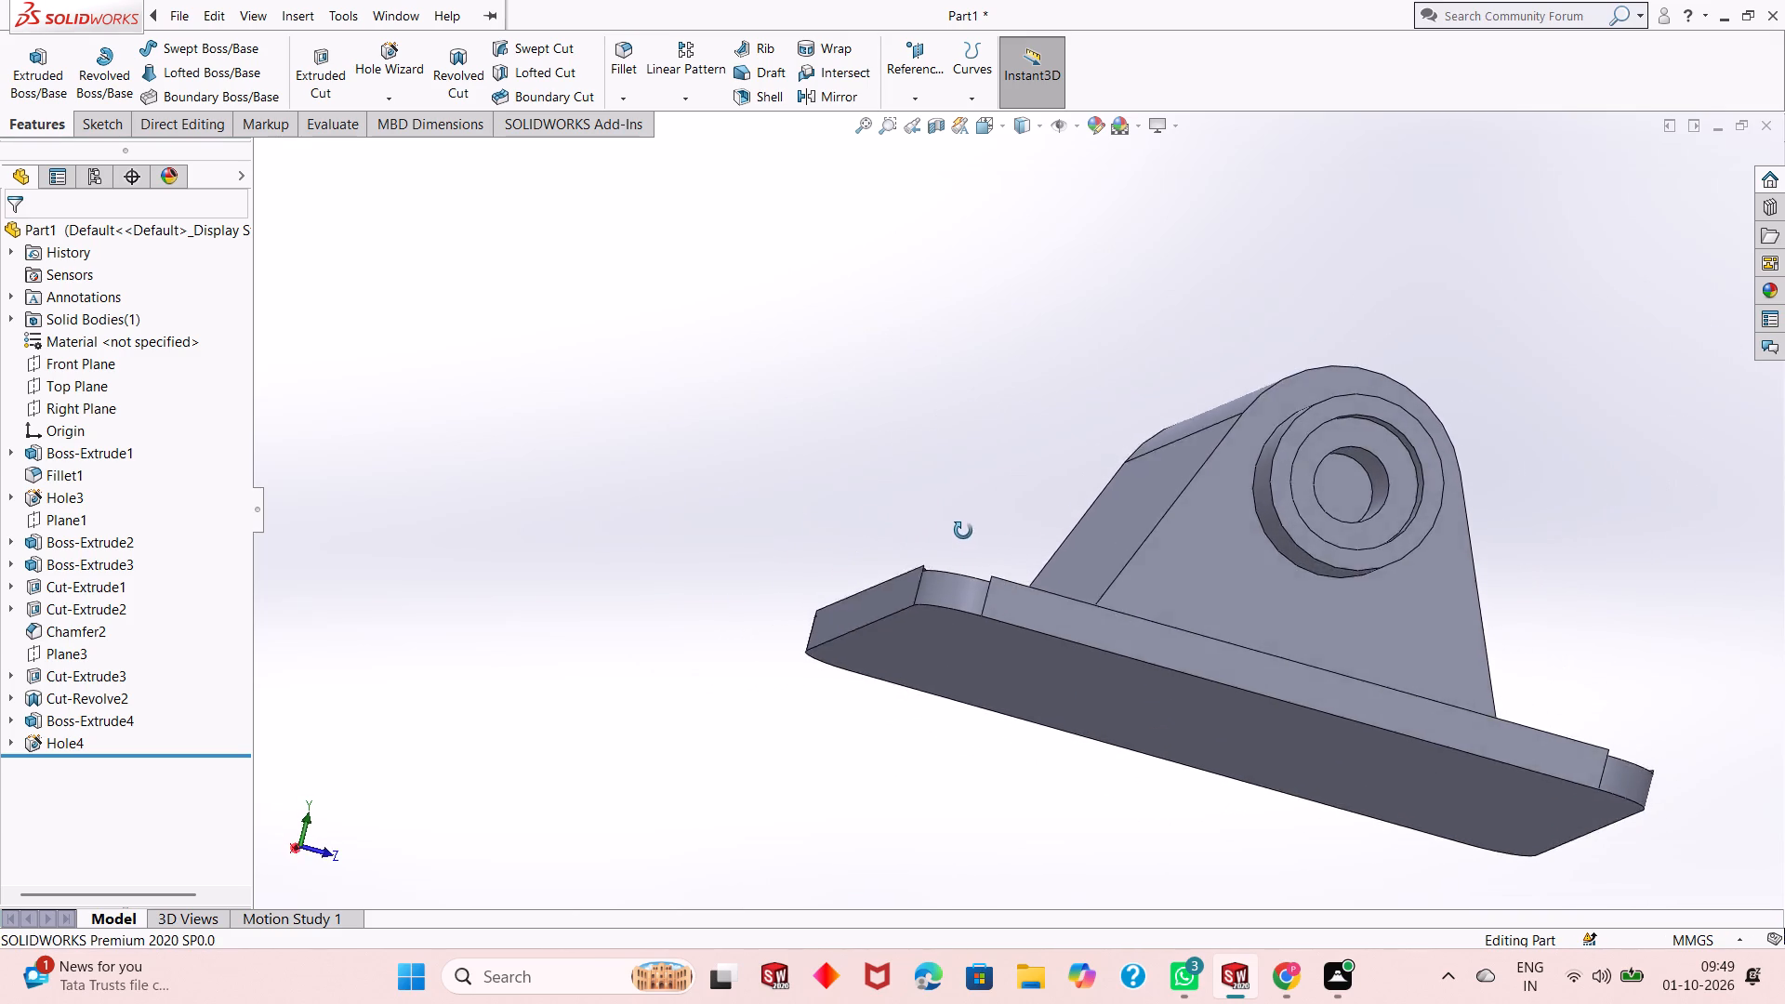
{"action": "middle_click_drag", "start_coordinate": [963, 531], "coordinate": [759, 548]}
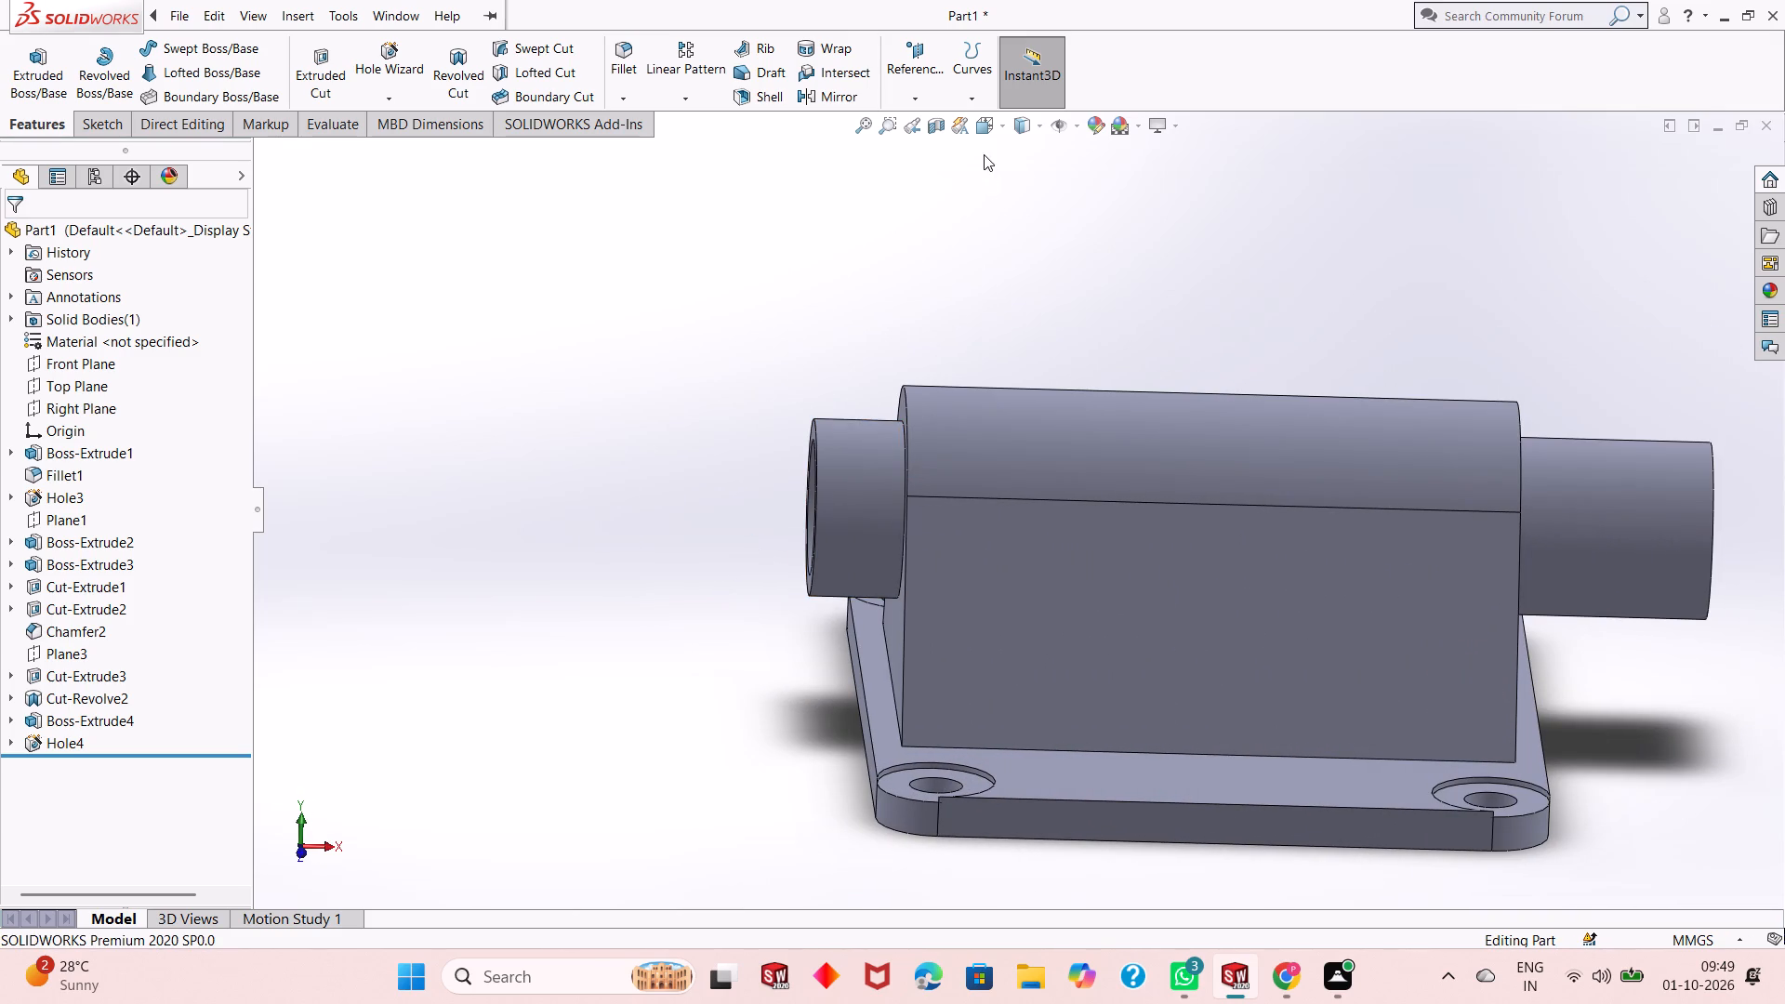
{"action": "left_click", "coordinate": [944, 118]}
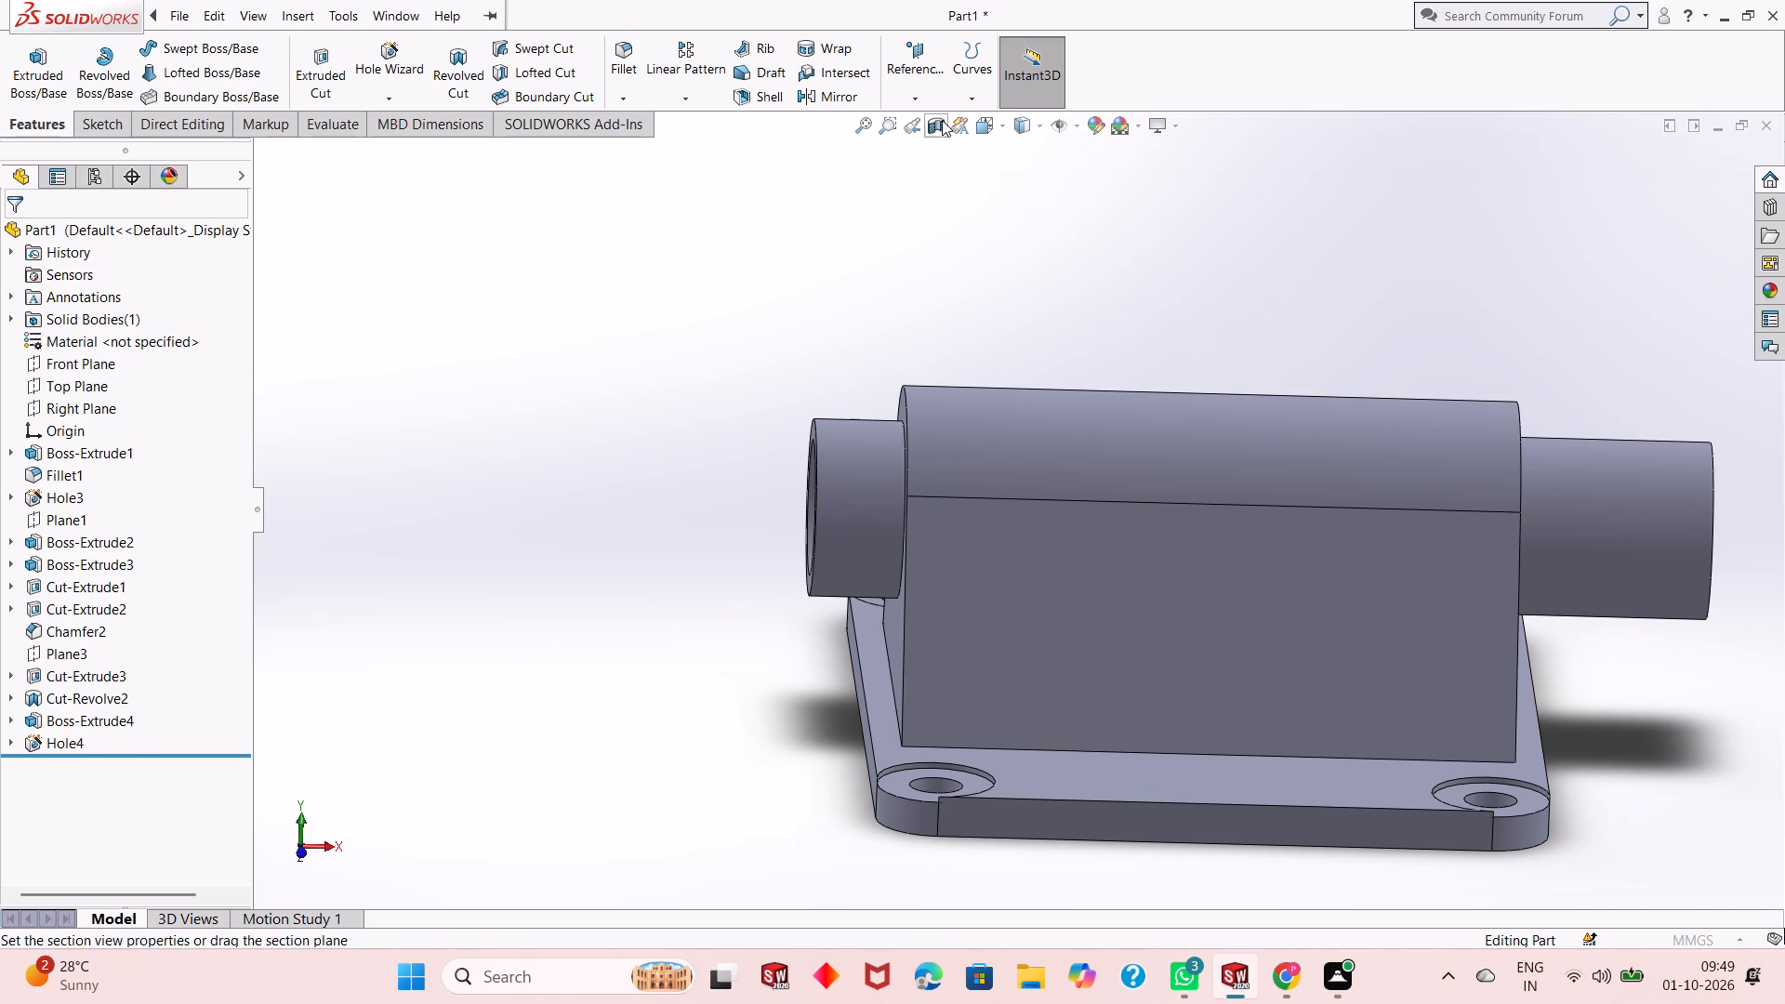
{"action": "middle_click_drag", "start_coordinate": [1133, 501], "coordinate": [1130, 422]}
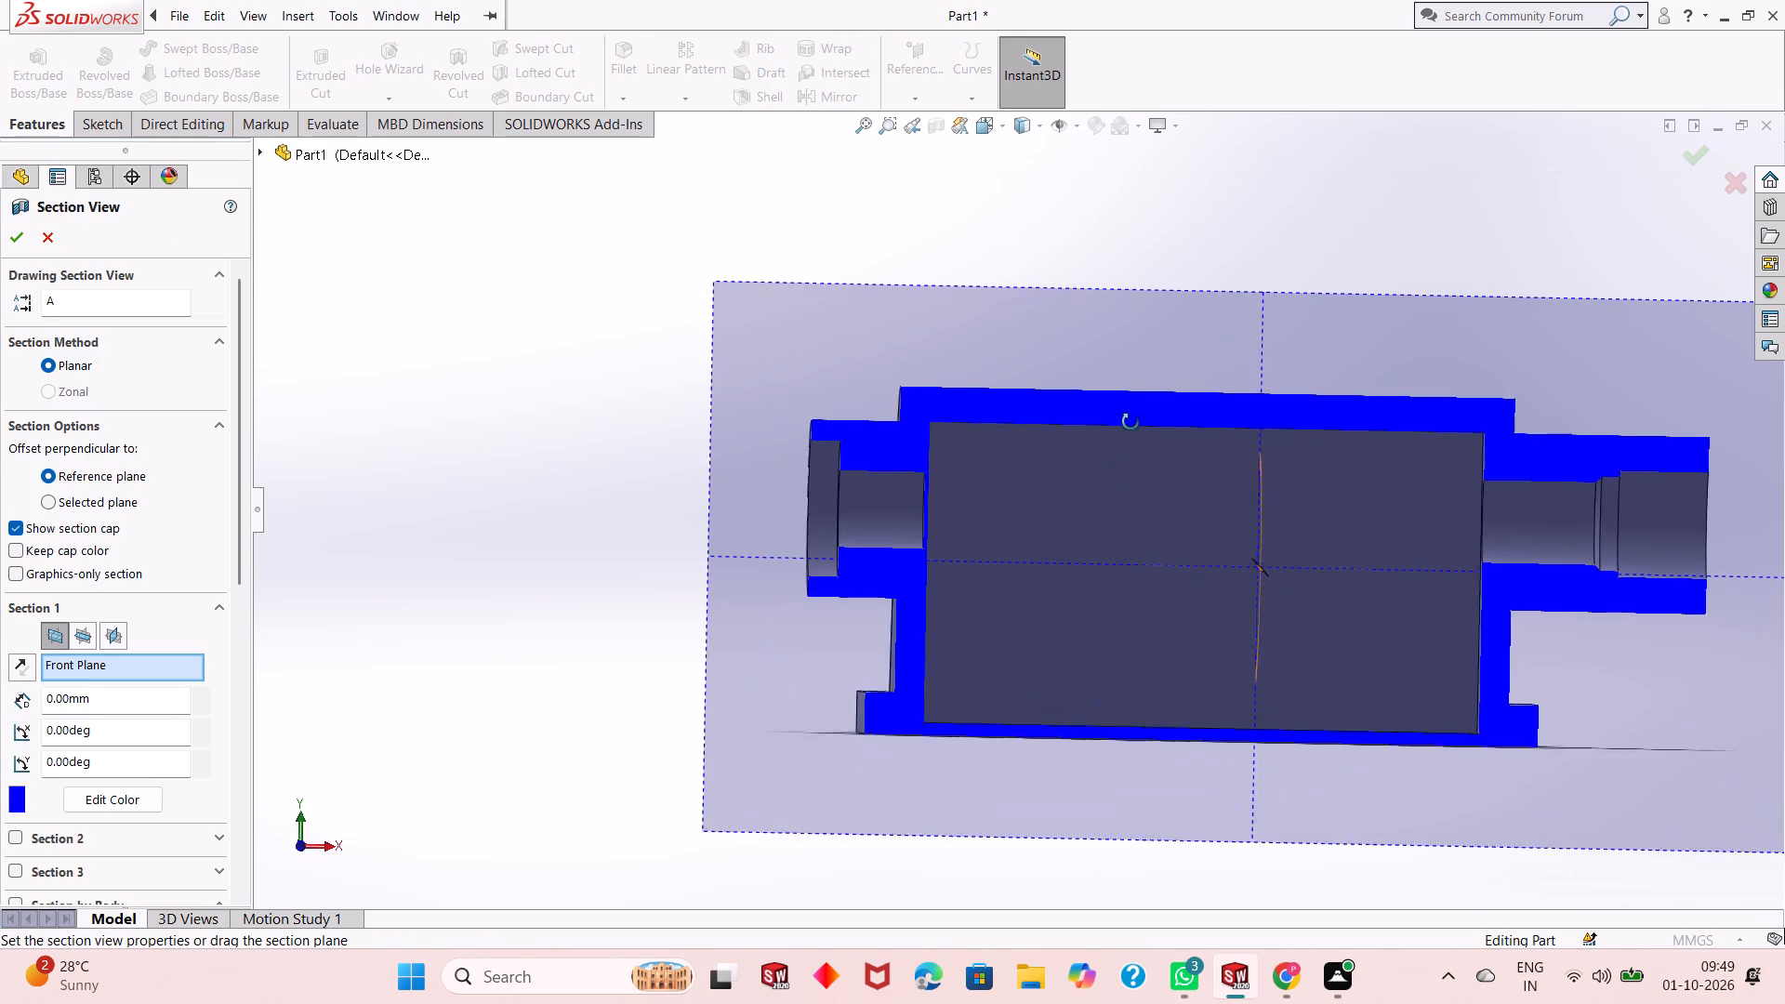
{"action": "middle_click_drag", "start_coordinate": [1130, 422], "coordinate": [1131, 421]}
{"action": "scroll", "coordinate": [1041, 482], "scroll_direction": "down", "scroll_amount": 4}
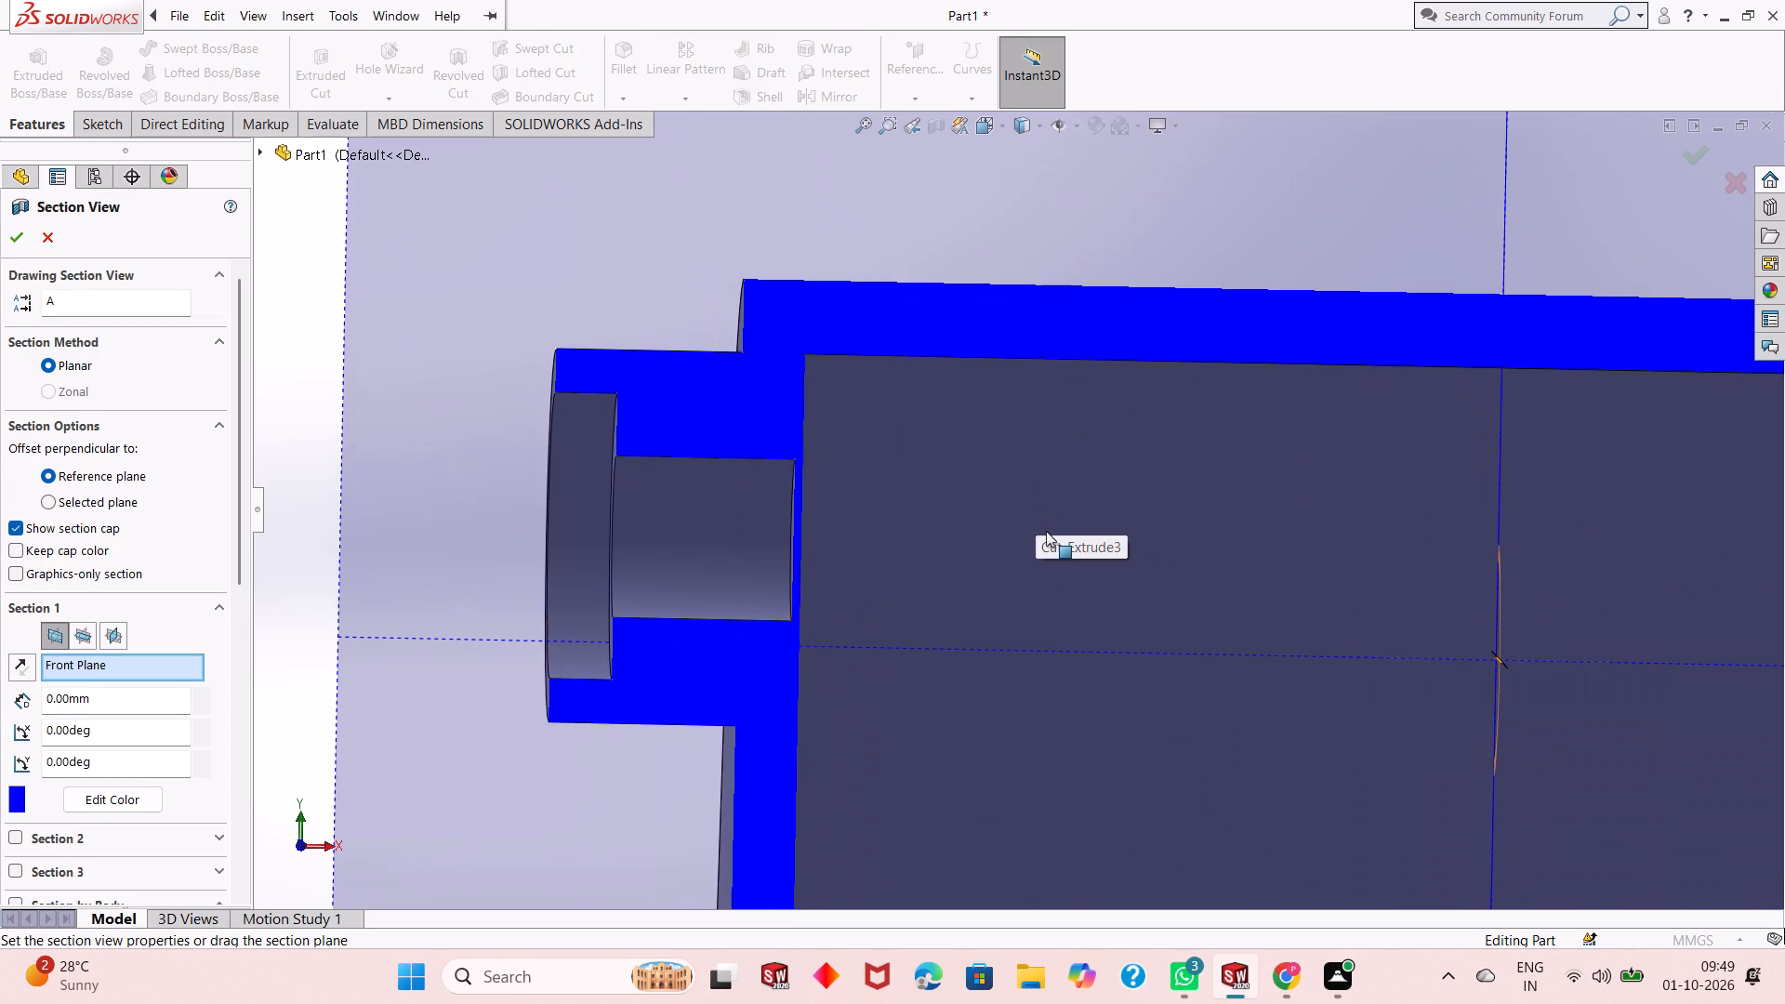
{"action": "scroll", "coordinate": [952, 551], "scroll_direction": "down", "scroll_amount": 2}
{"action": "scroll", "coordinate": [959, 548], "scroll_direction": "up", "scroll_amount": 3}
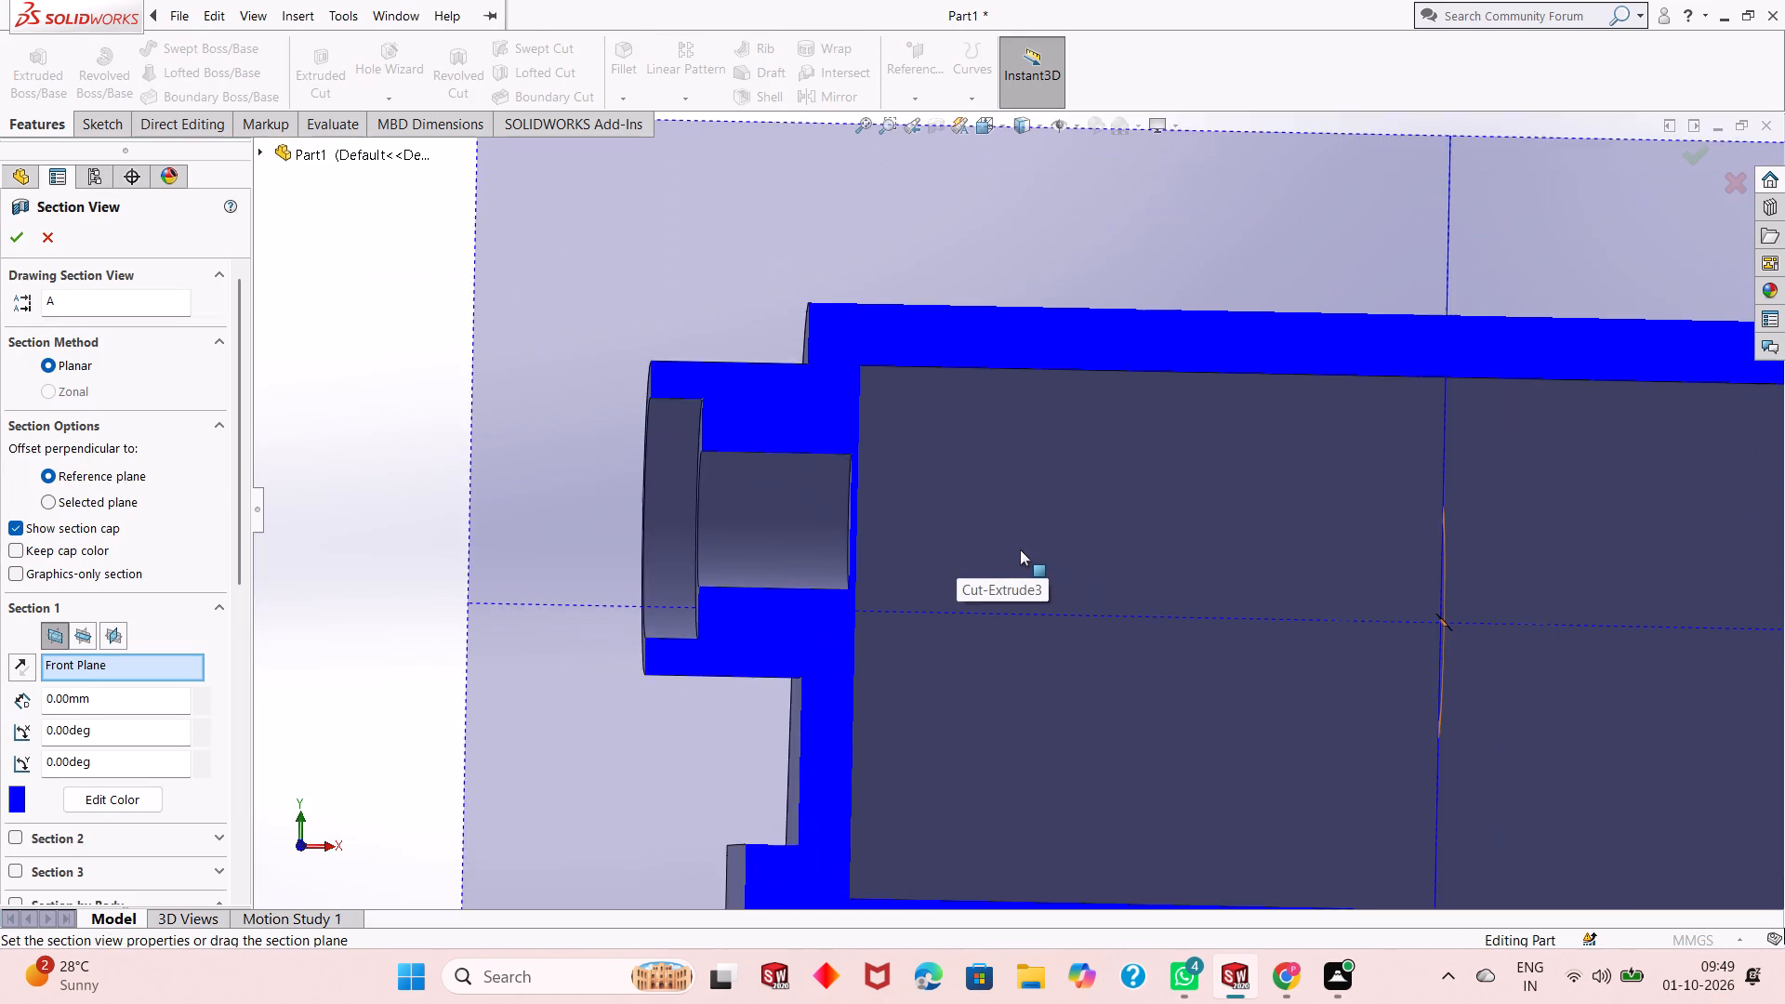
{"action": "scroll", "coordinate": [1018, 548], "scroll_direction": "up", "scroll_amount": 3}
{"action": "scroll", "coordinate": [1125, 546], "scroll_direction": "down", "scroll_amount": 2}
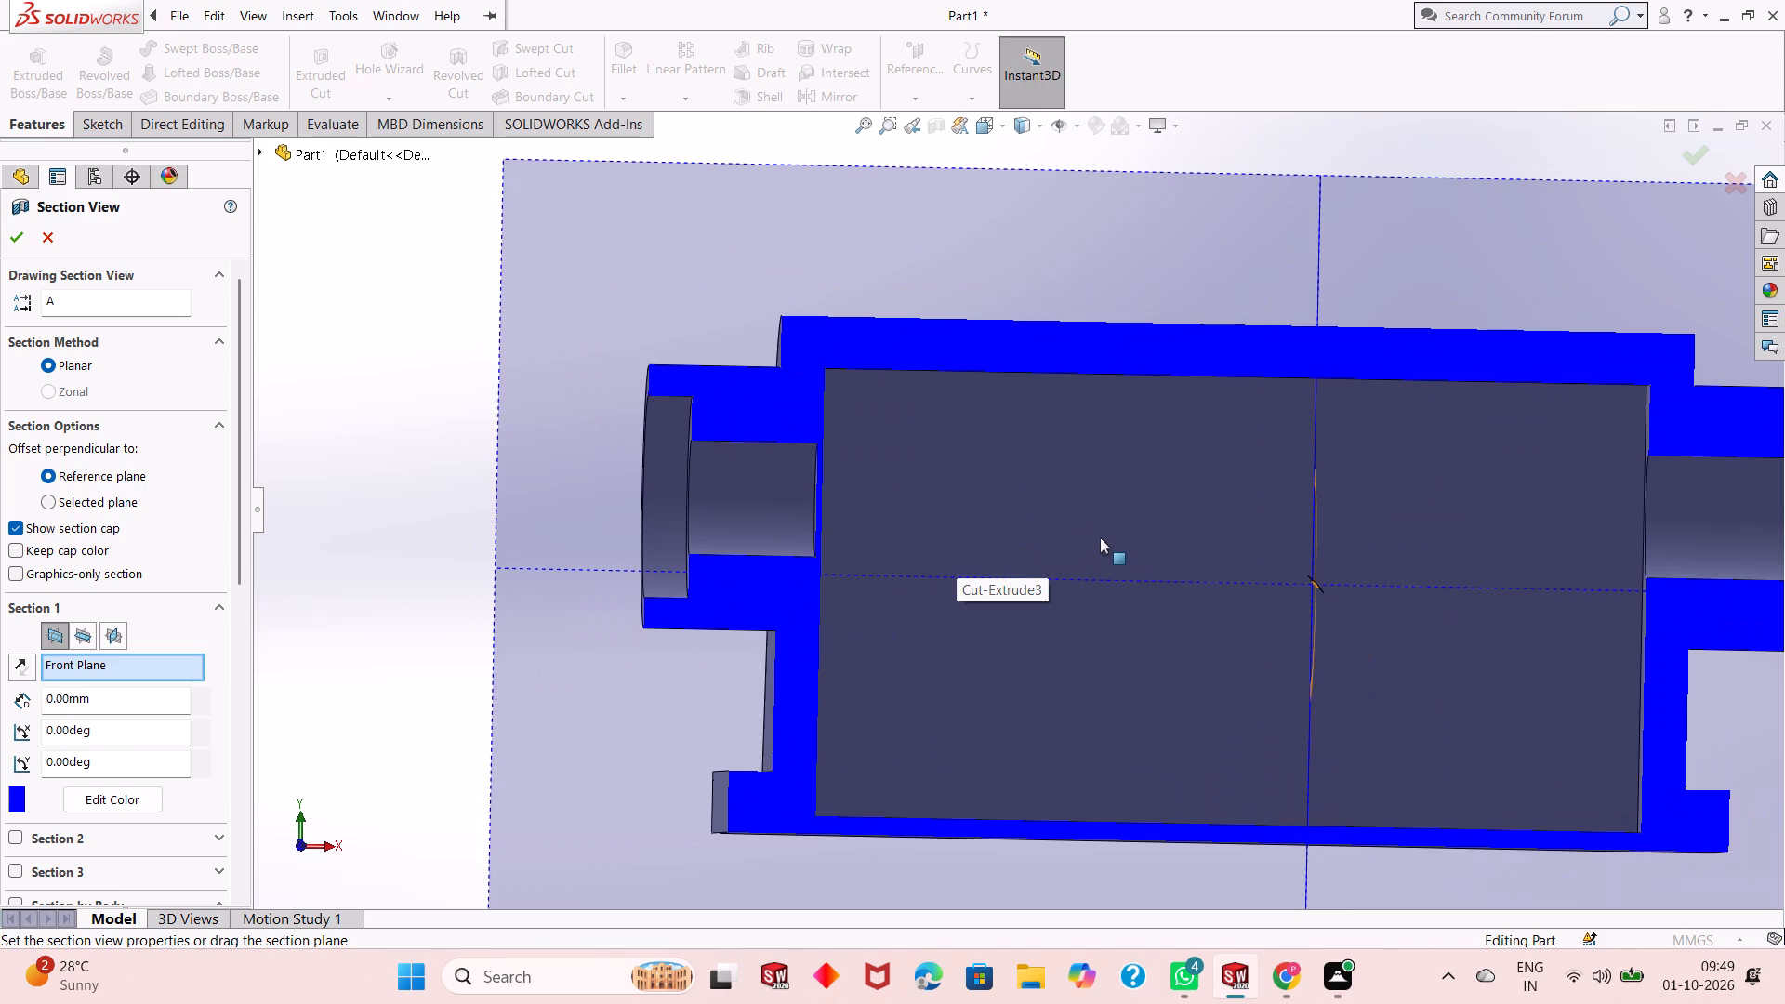
{"action": "middle_click_drag", "start_coordinate": [1098, 537], "coordinate": [1075, 540]}
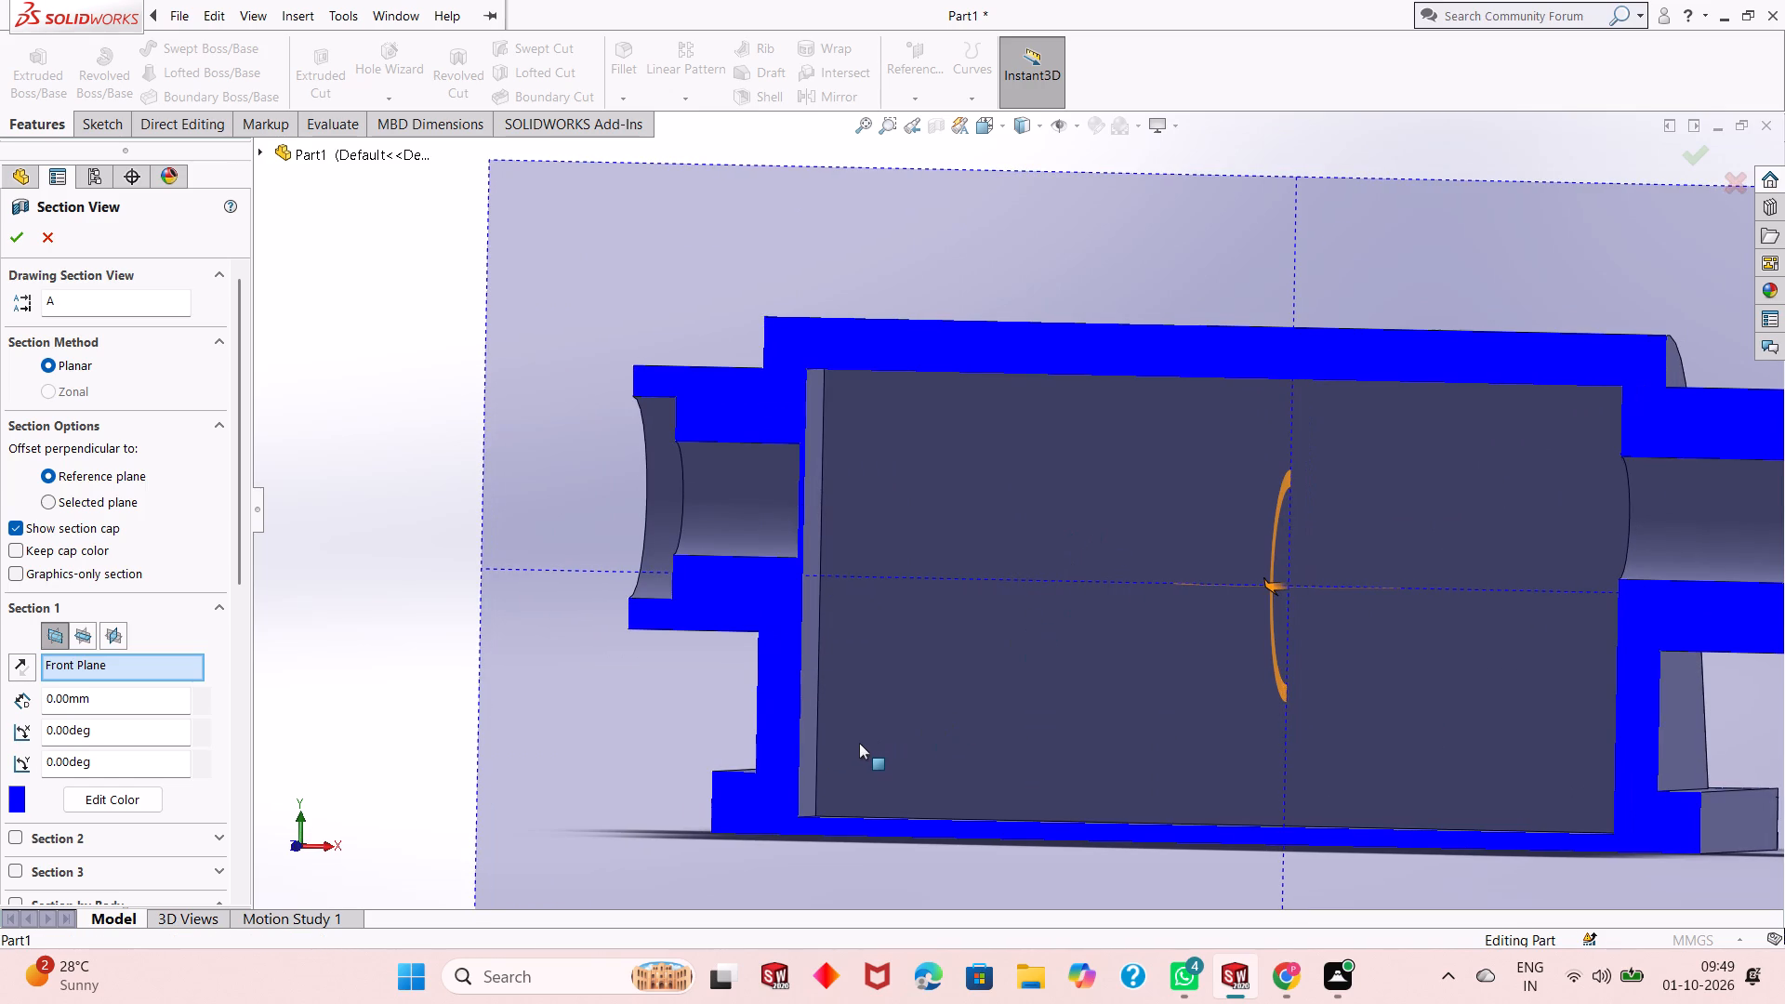
{"action": "scroll", "coordinate": [857, 744], "scroll_direction": "down", "scroll_amount": 1}
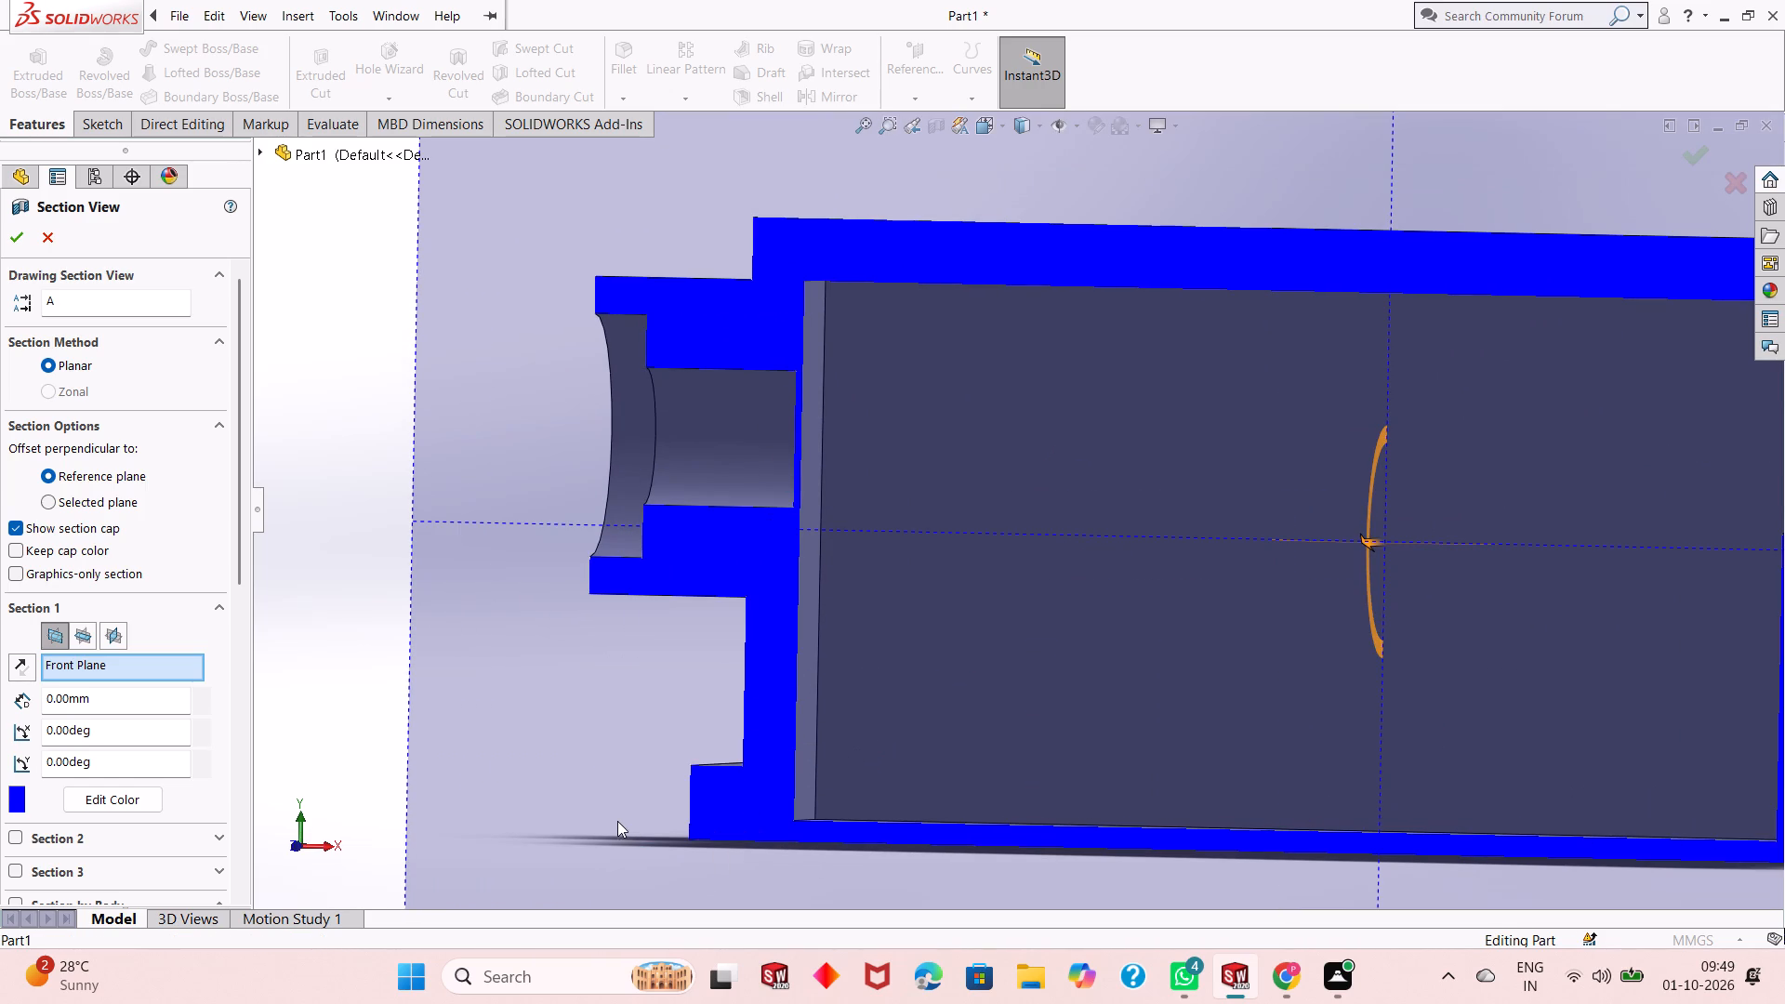
{"action": "middle_click_drag", "start_coordinate": [612, 818], "coordinate": [646, 858]}
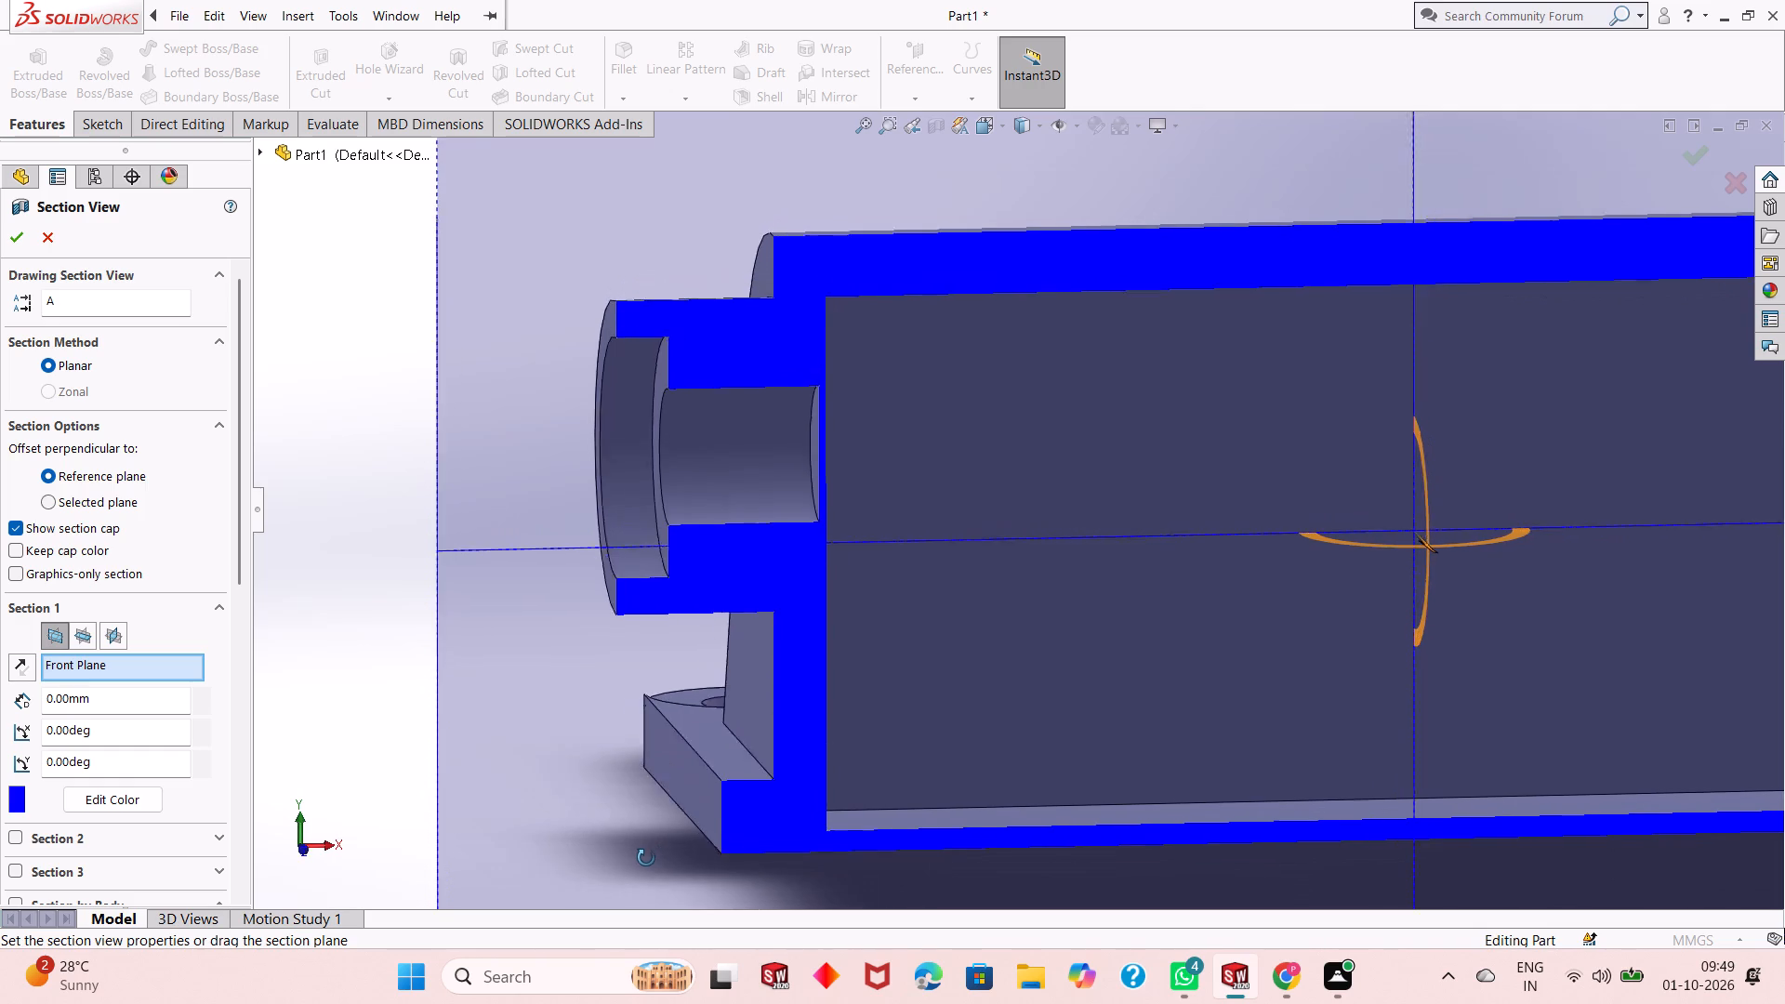
{"action": "middle_click_drag", "start_coordinate": [646, 858], "coordinate": [639, 860]}
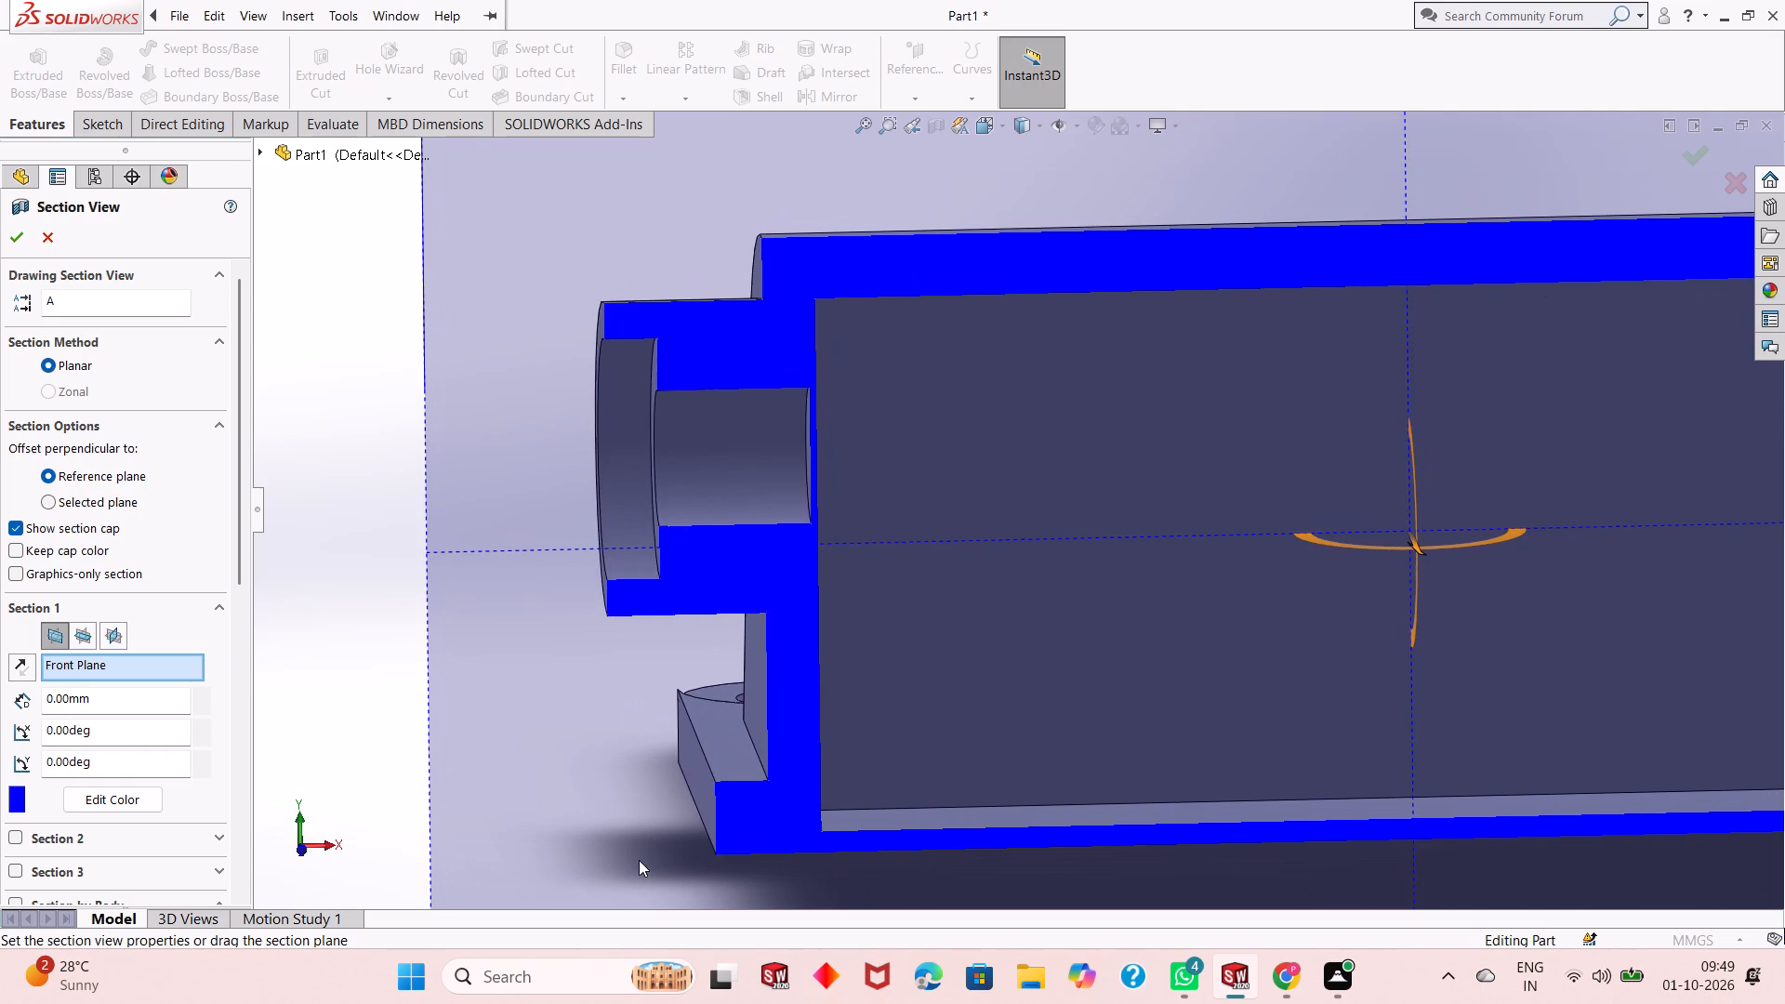
{"action": "scroll", "coordinate": [823, 444], "scroll_direction": "down", "scroll_amount": 4}
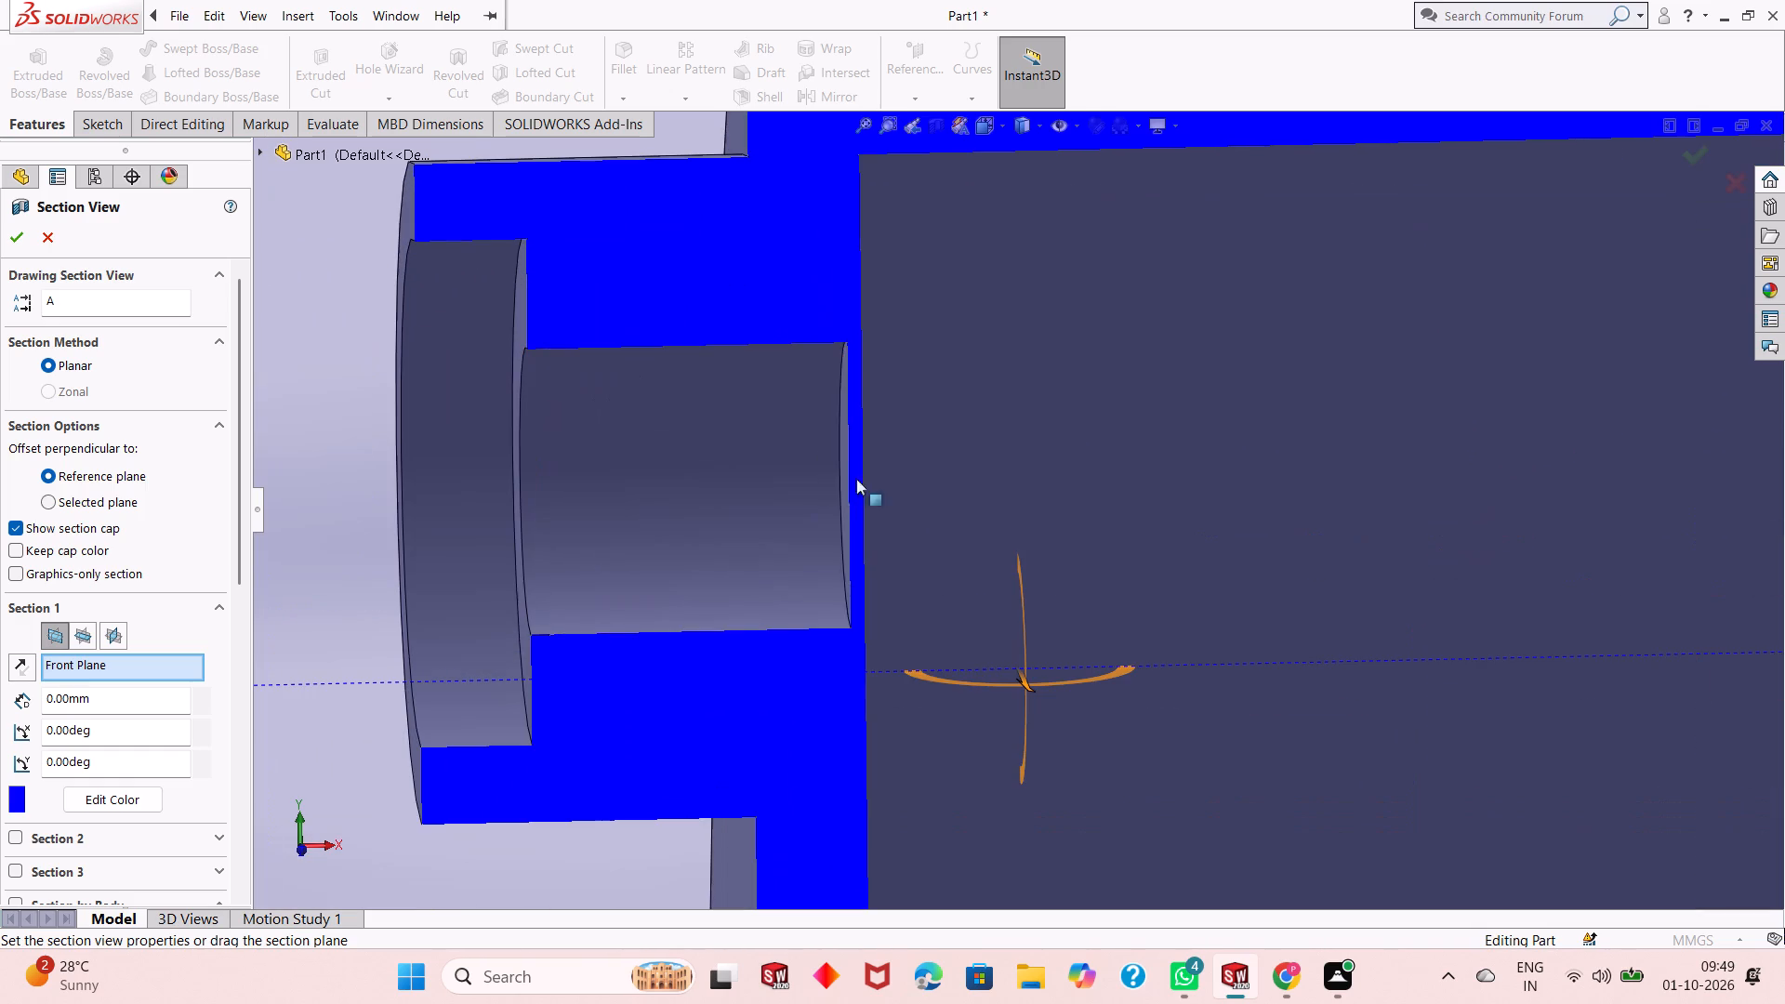
{"action": "scroll", "coordinate": [865, 509], "scroll_direction": "down", "scroll_amount": 1}
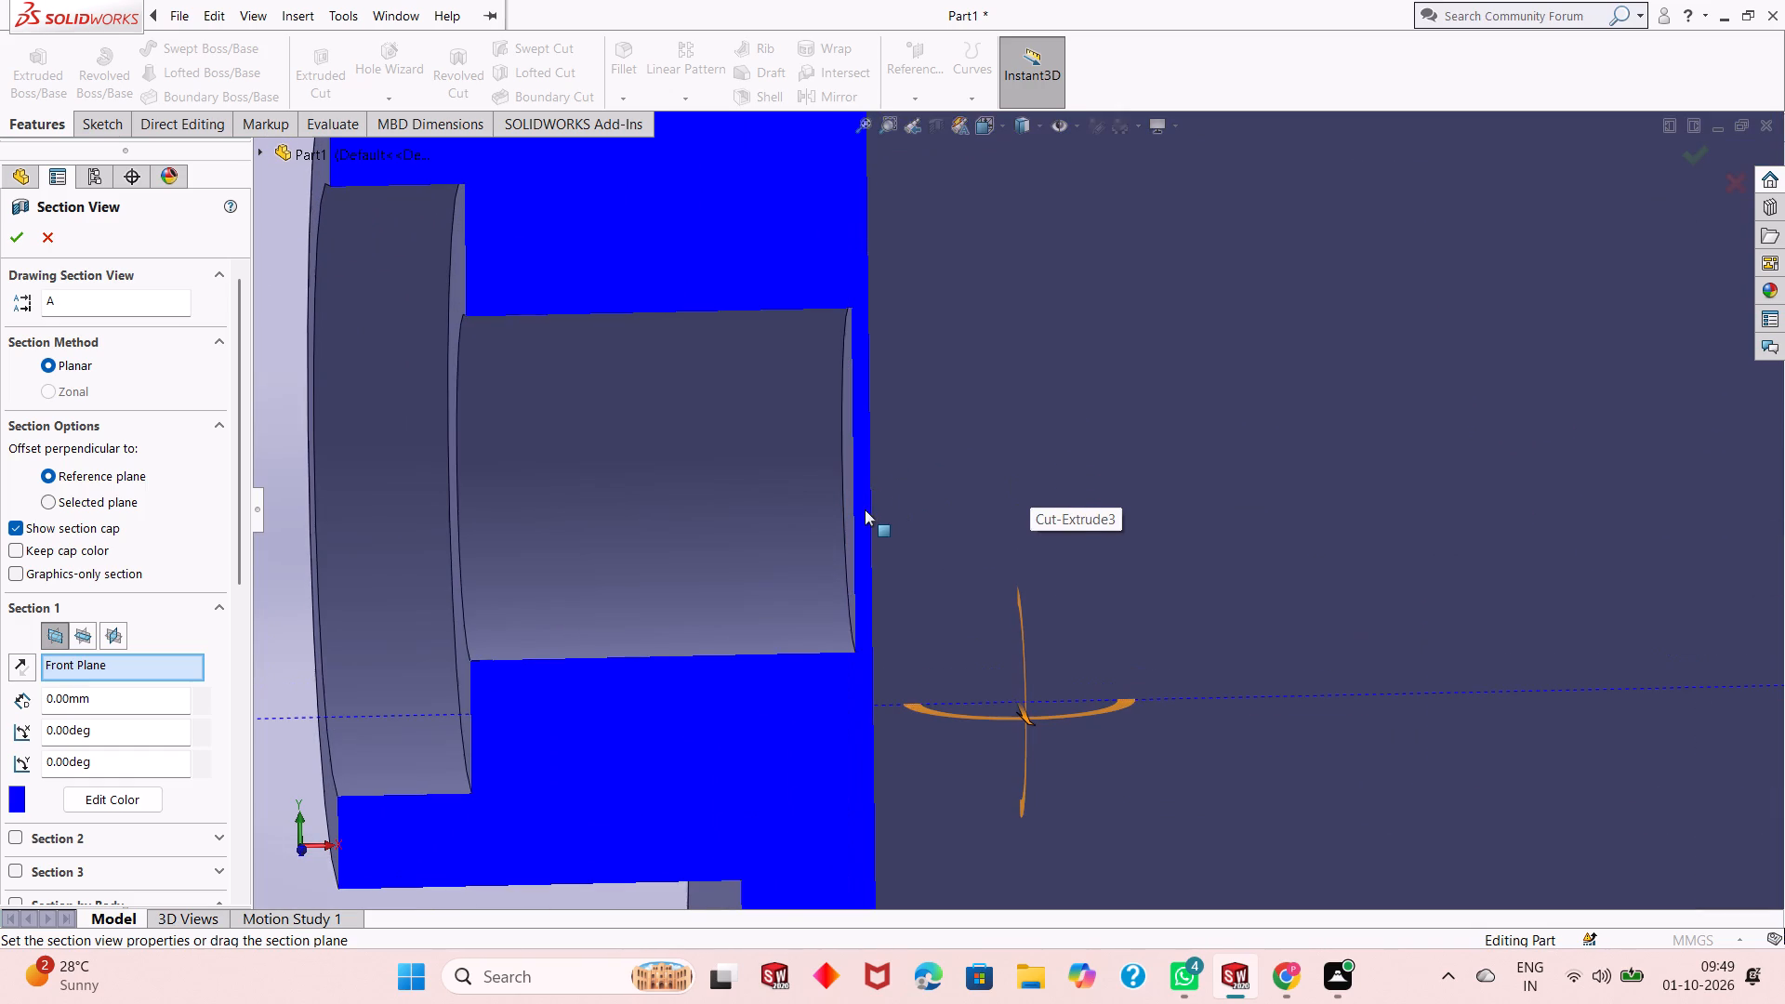
{"action": "scroll", "coordinate": [815, 526], "scroll_direction": "up", "scroll_amount": 2}
{"action": "scroll", "coordinate": [815, 527], "scroll_direction": "down", "scroll_amount": 2}
{"action": "scroll", "coordinate": [815, 527], "scroll_direction": "up", "scroll_amount": 2}
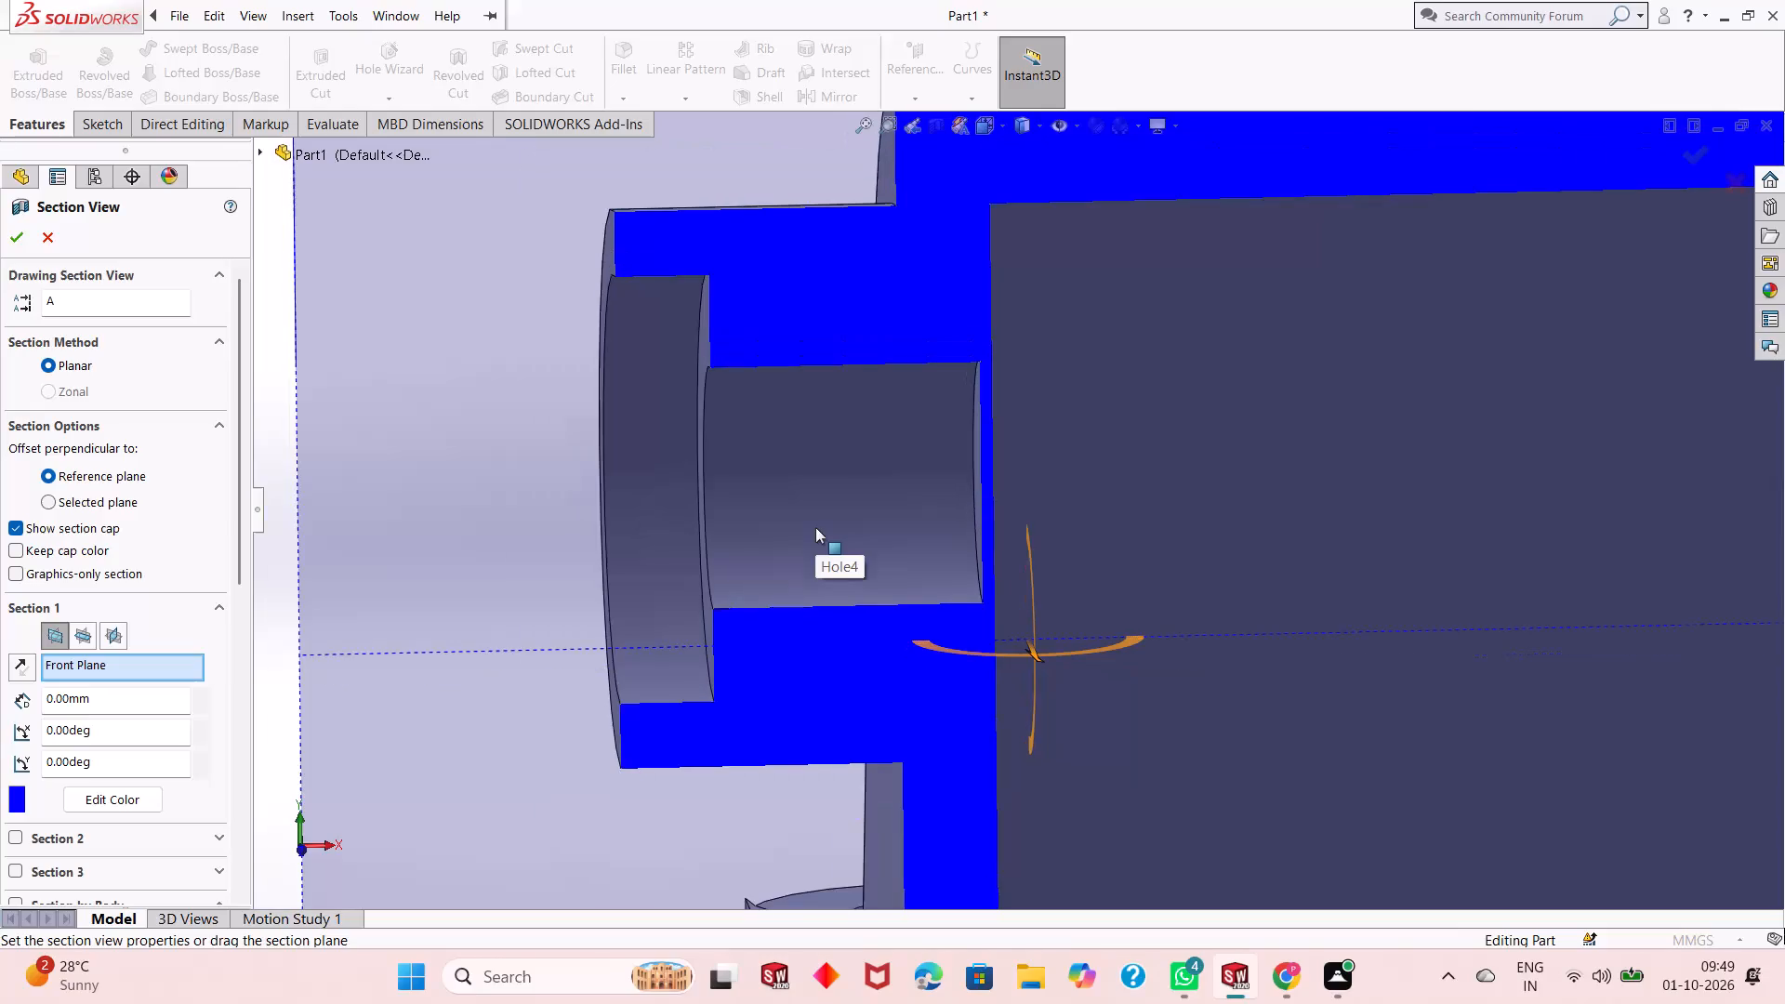
{"action": "left_click", "coordinate": [14, 237]}
Edit the shorter boss's counterbored hole, reselect the Counterbored type, try a 22 mm depth and reduce it to 21 mm.
{"action": "scroll", "coordinate": [712, 474], "scroll_direction": "up", "scroll_amount": 2}
{"action": "scroll", "coordinate": [819, 508], "scroll_direction": "up", "scroll_amount": 1}
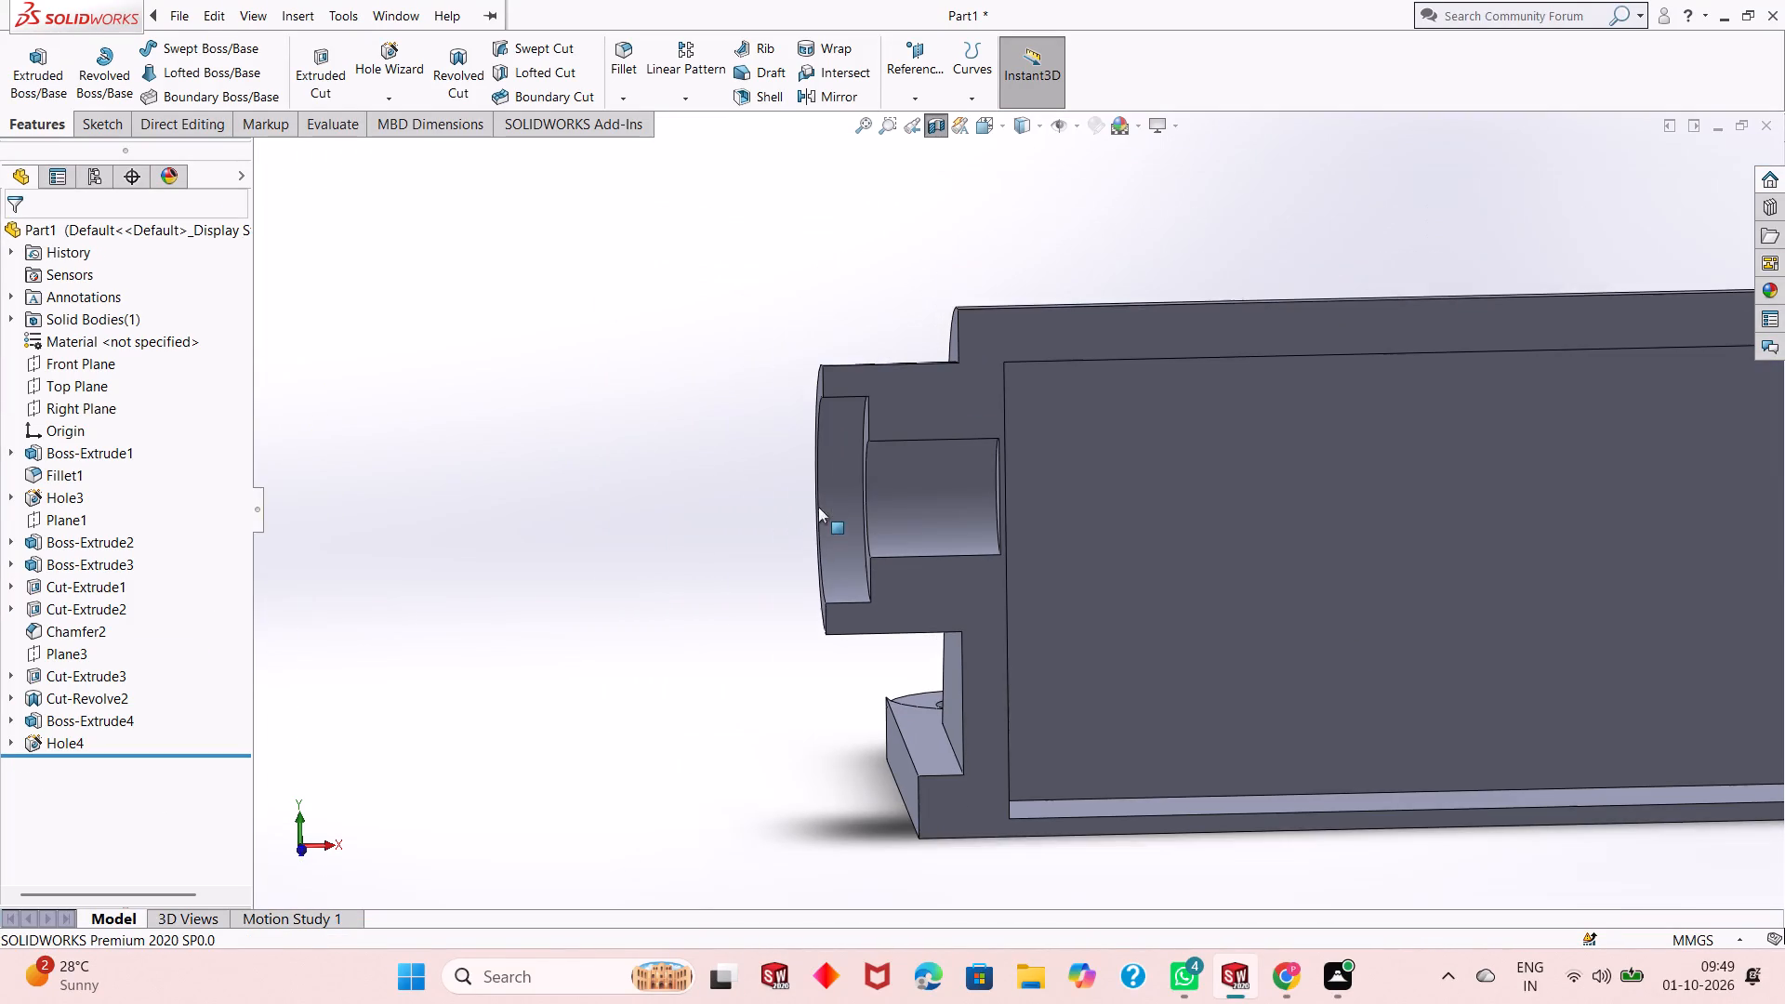
{"action": "scroll", "coordinate": [818, 507], "scroll_direction": "up", "scroll_amount": 1}
{"action": "scroll", "coordinate": [1534, 574], "scroll_direction": "down", "scroll_amount": 2}
{"action": "scroll", "coordinate": [887, 499], "scroll_direction": "up", "scroll_amount": 1}
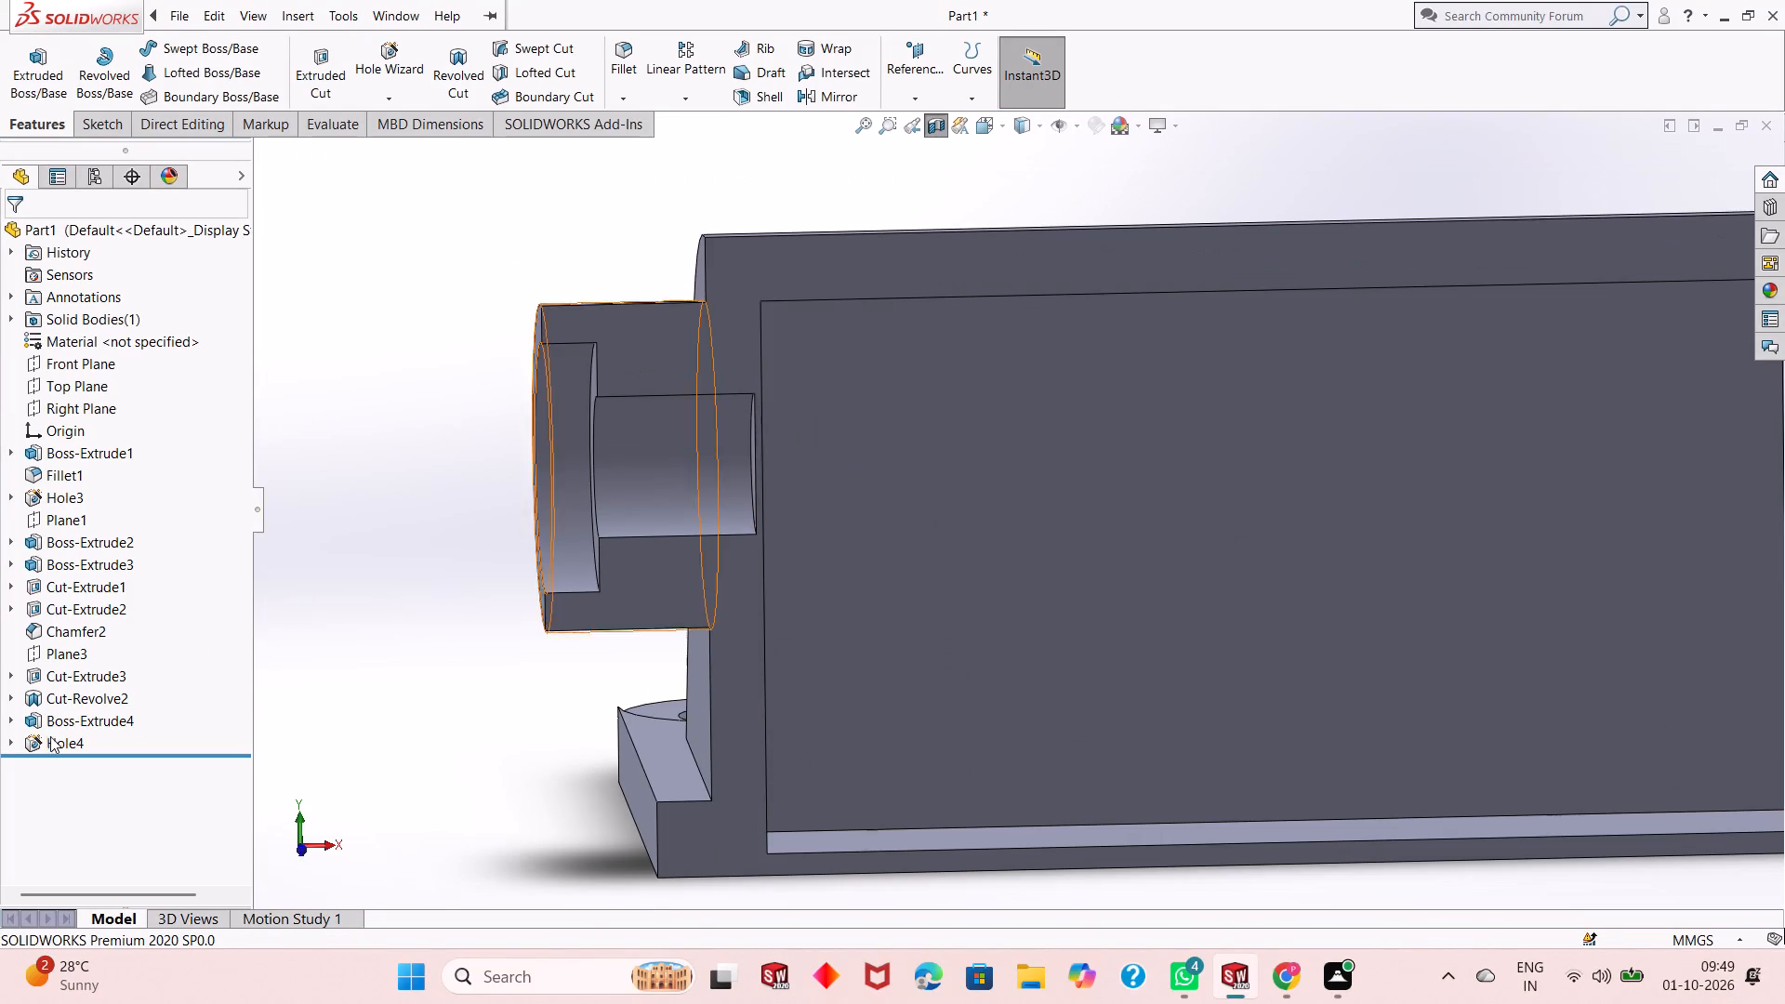
{"action": "left_click", "coordinate": [80, 743]}
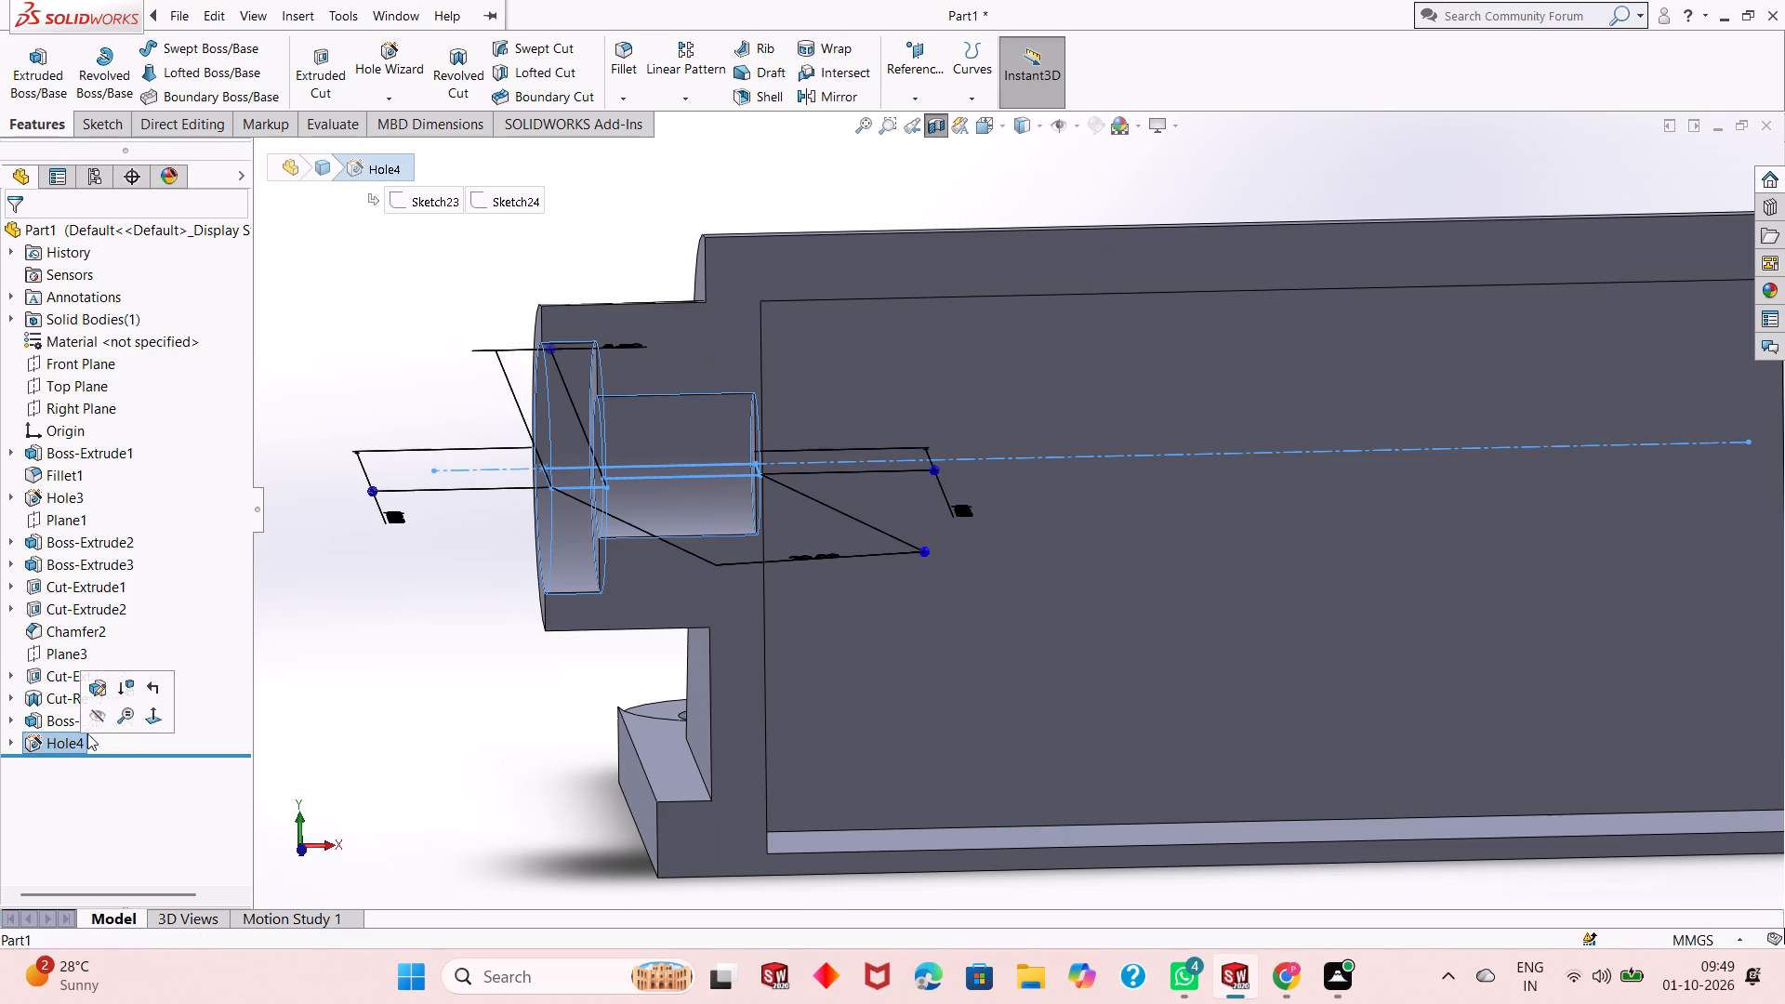
{"action": "left_click", "coordinate": [99, 694]}
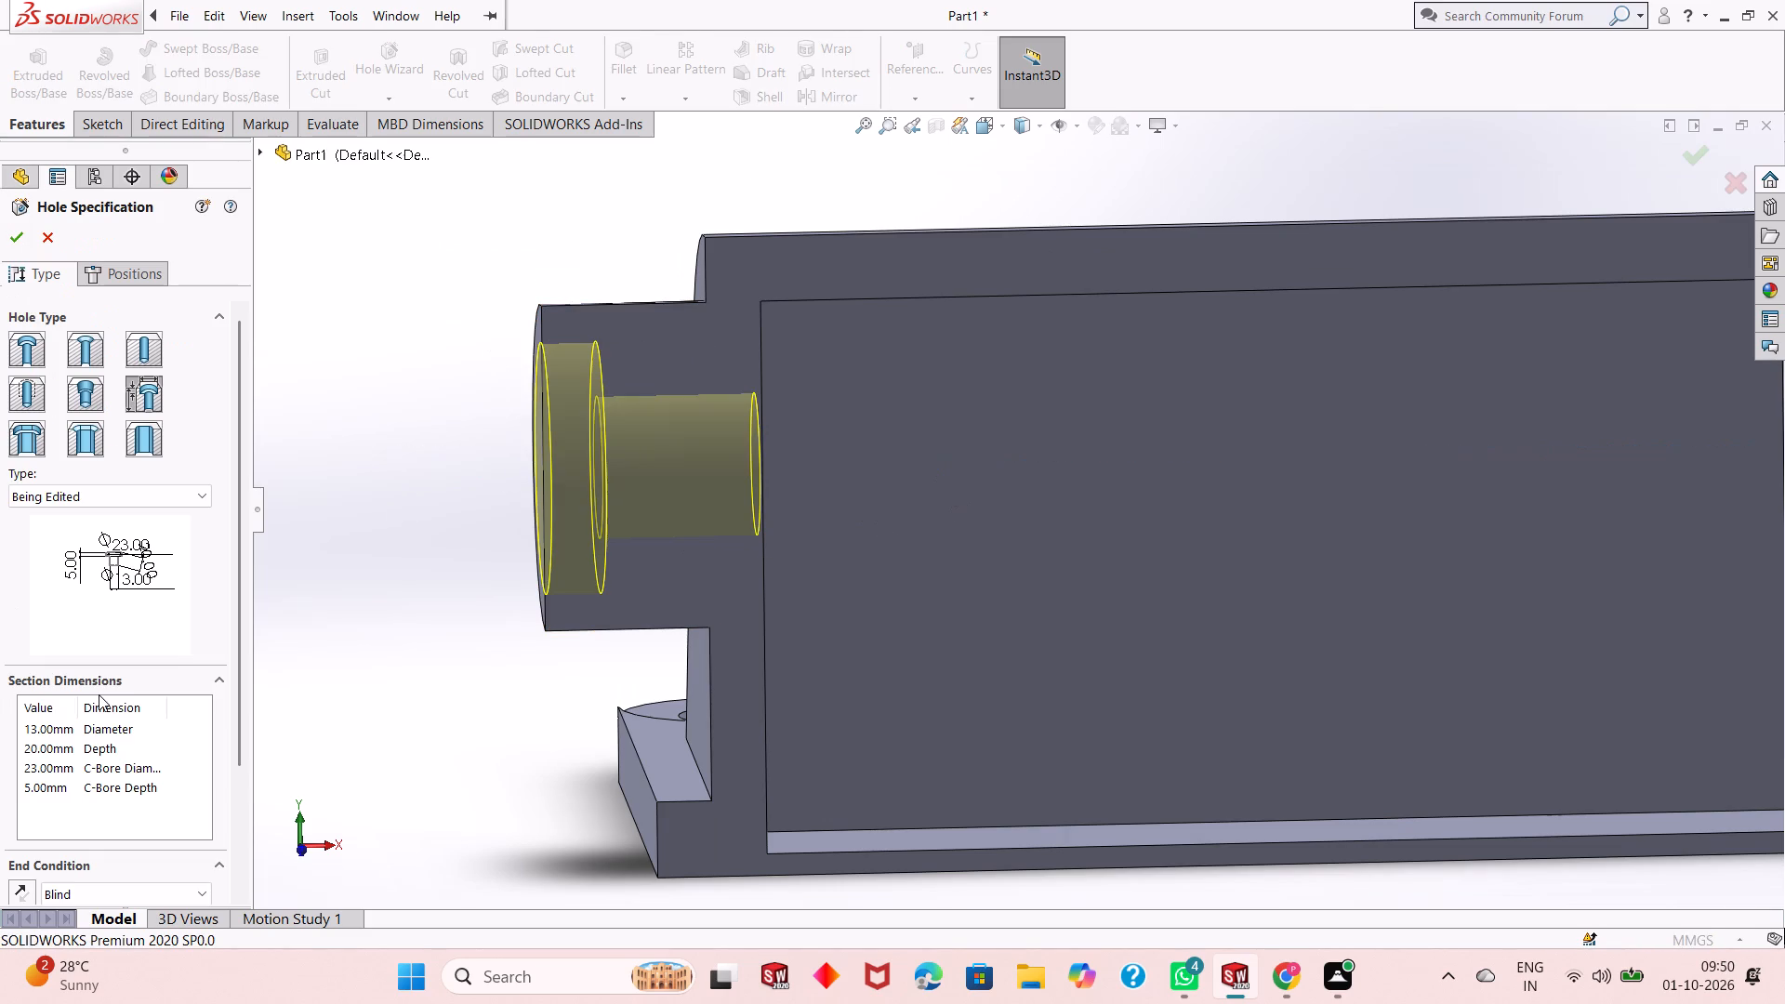
{"action": "left_click", "coordinate": [168, 495]}
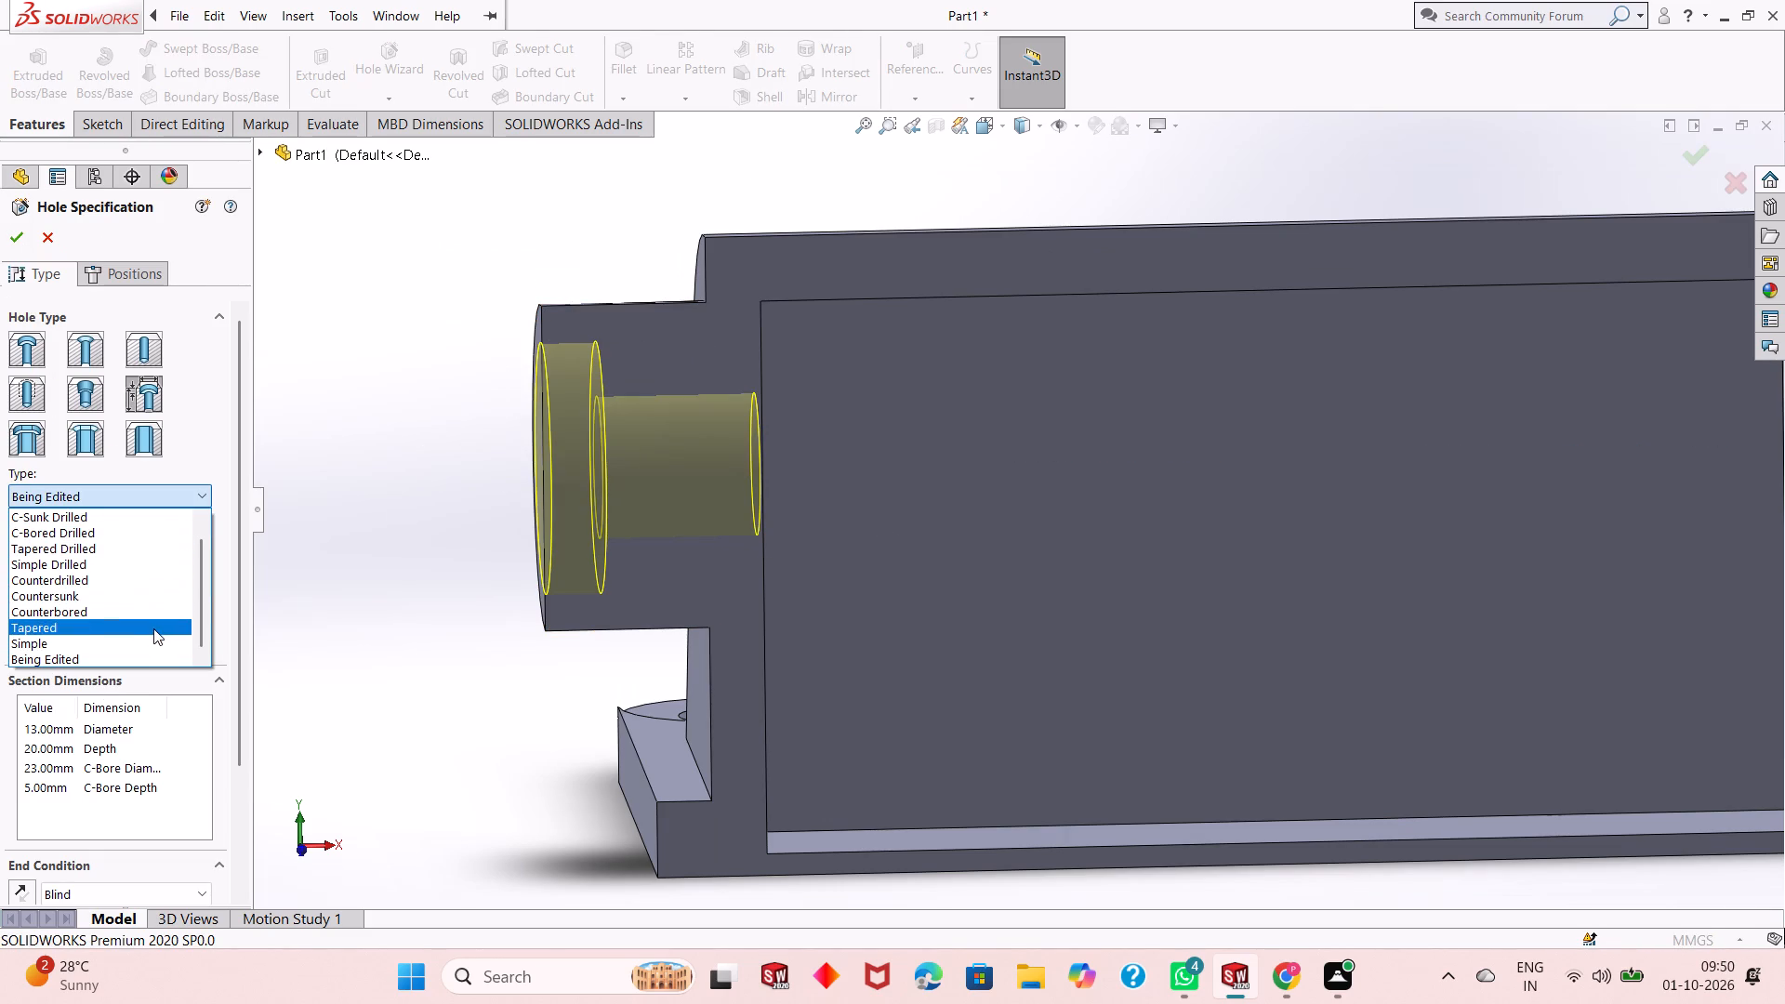
{"action": "left_click", "coordinate": [153, 618]}
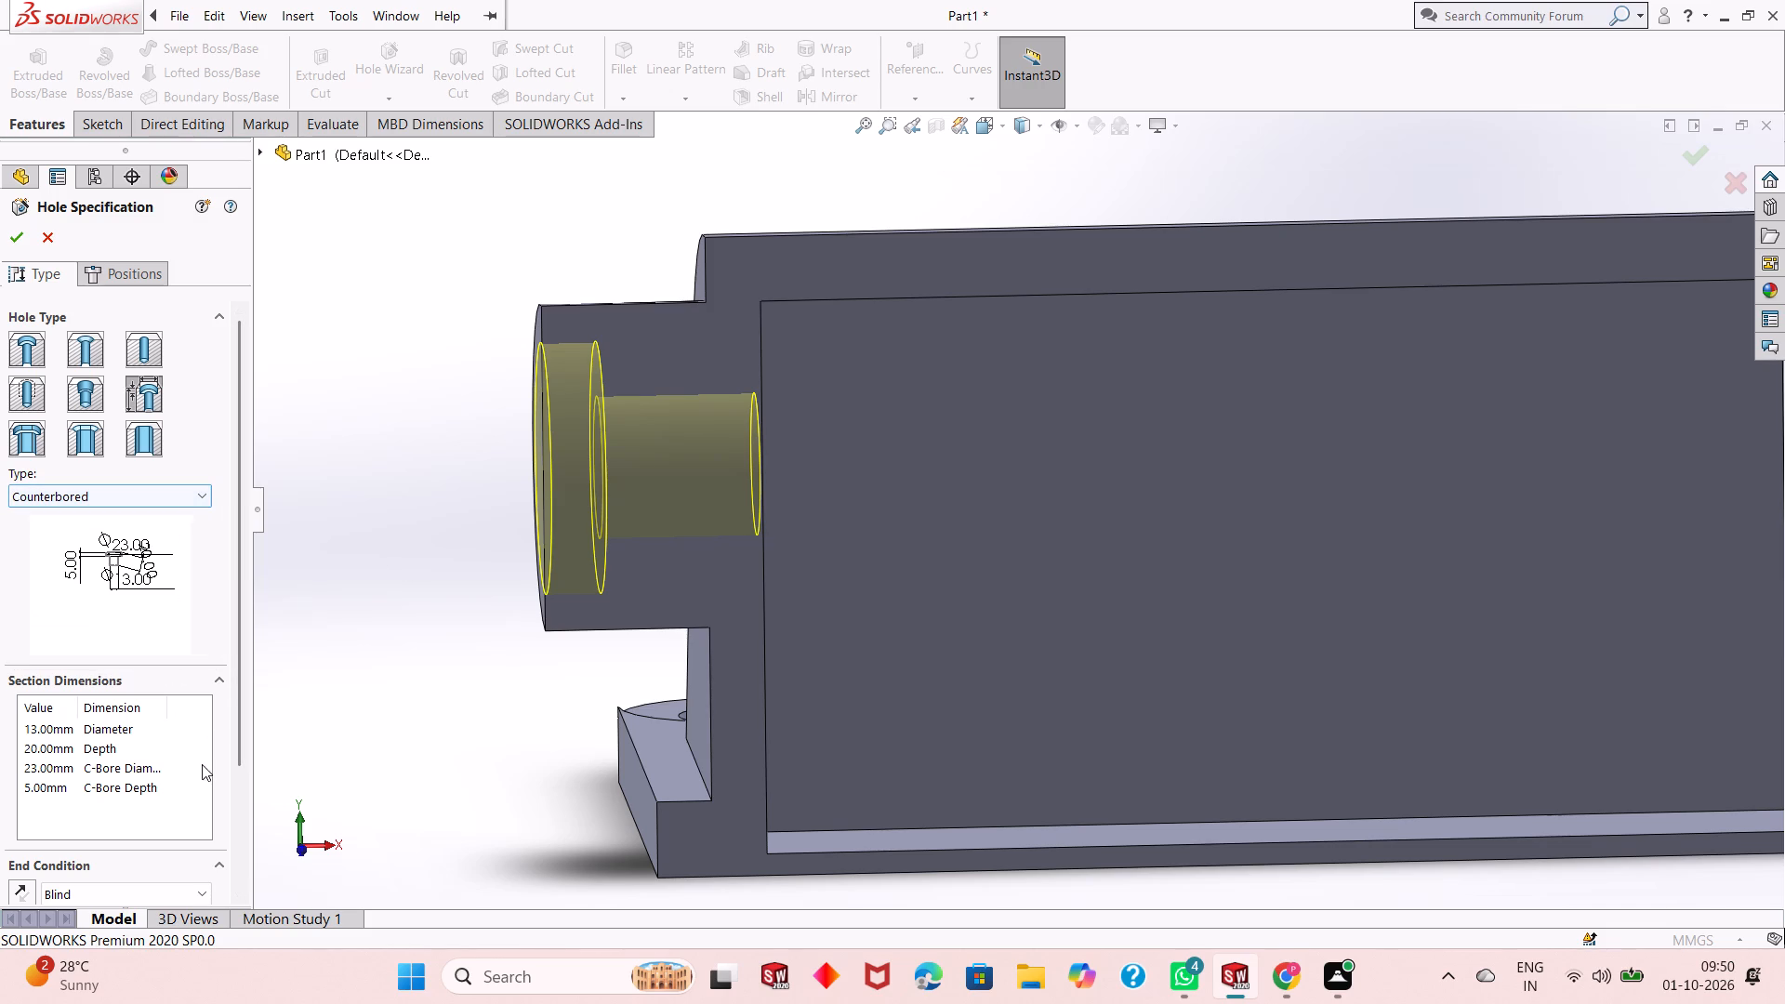
{"action": "double_click", "coordinate": [64, 747]}
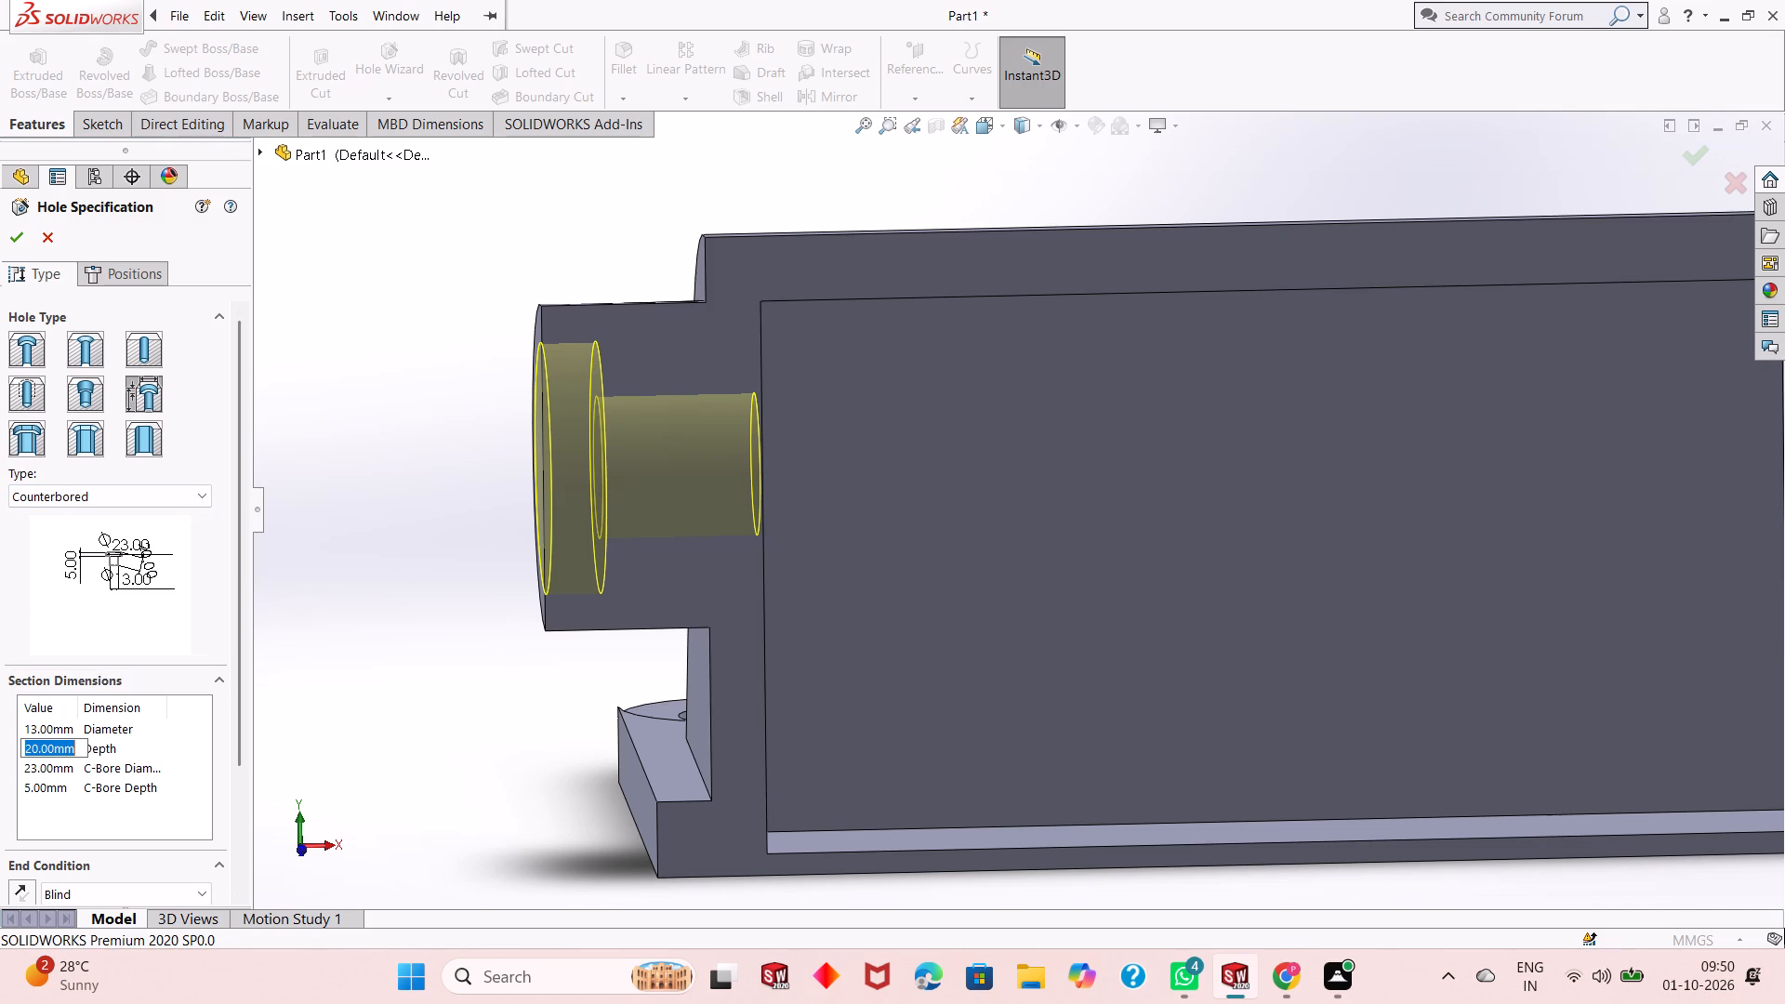
{"action": "type", "text": "22"}
{"action": "key", "text": "Return"}
{"action": "type", "text": "21"}
{"action": "key", "text": "Return"}
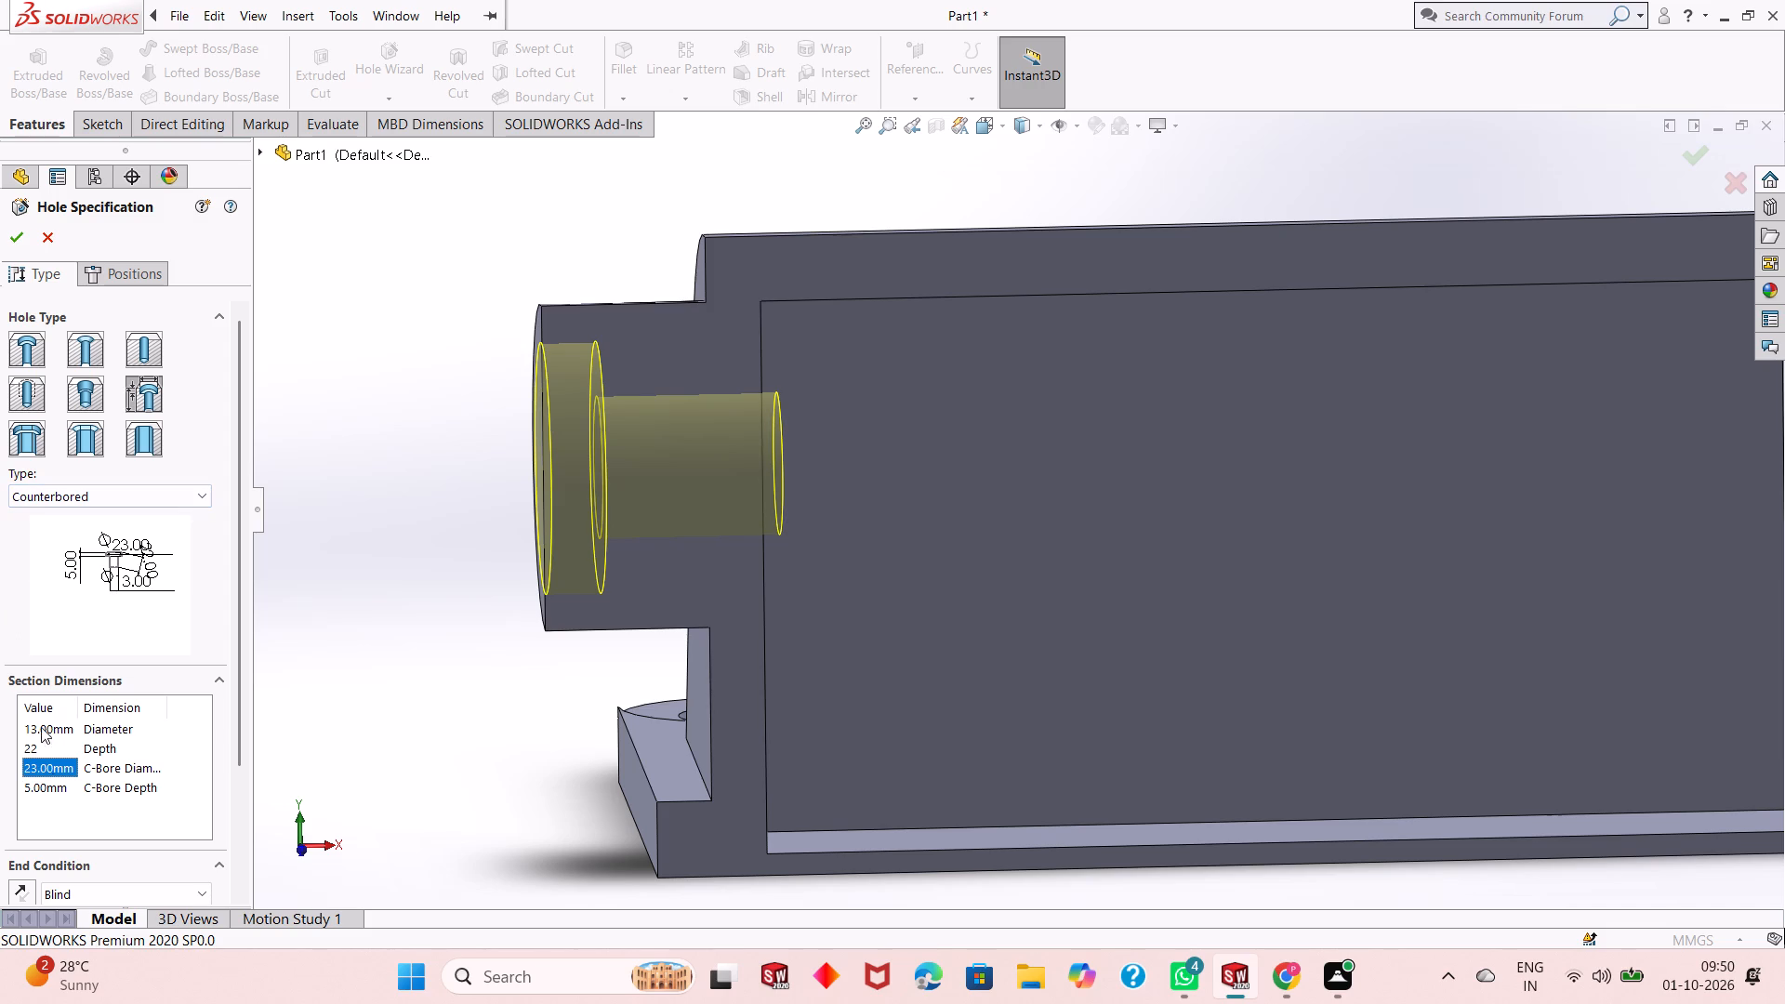
{"action": "double_click", "coordinate": [40, 746]}
{"action": "type", "text": "21"}
{"action": "key", "text": "Return"}
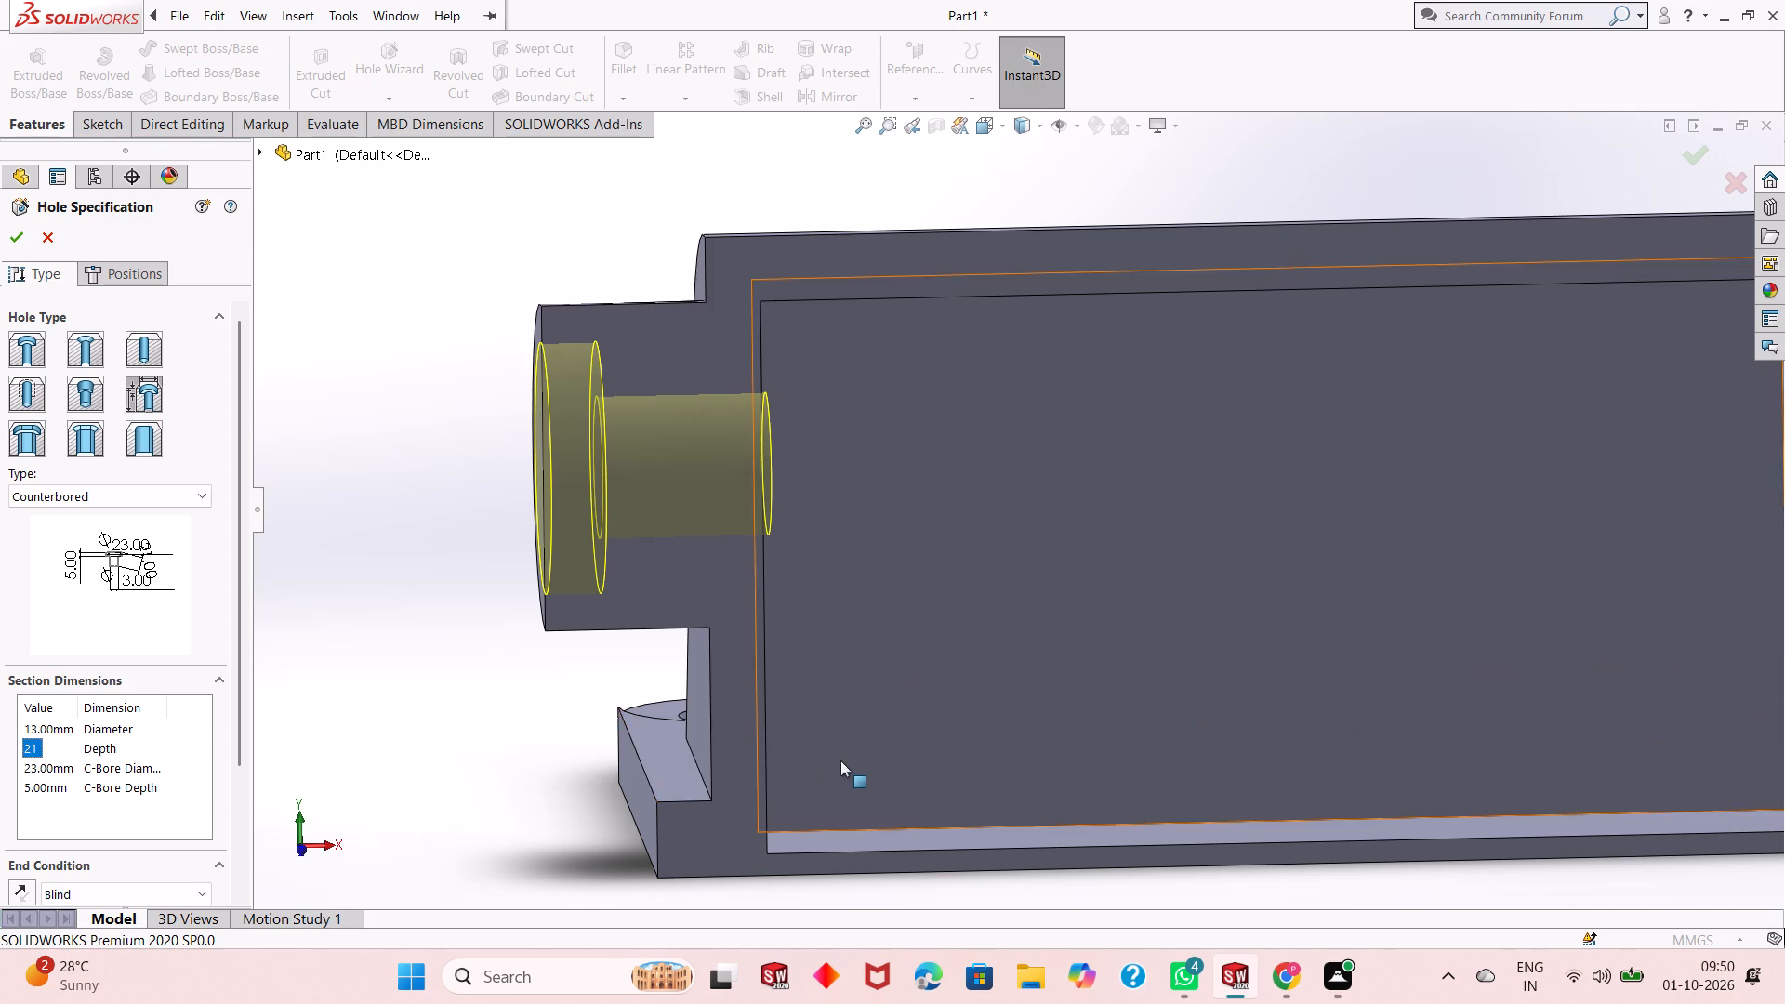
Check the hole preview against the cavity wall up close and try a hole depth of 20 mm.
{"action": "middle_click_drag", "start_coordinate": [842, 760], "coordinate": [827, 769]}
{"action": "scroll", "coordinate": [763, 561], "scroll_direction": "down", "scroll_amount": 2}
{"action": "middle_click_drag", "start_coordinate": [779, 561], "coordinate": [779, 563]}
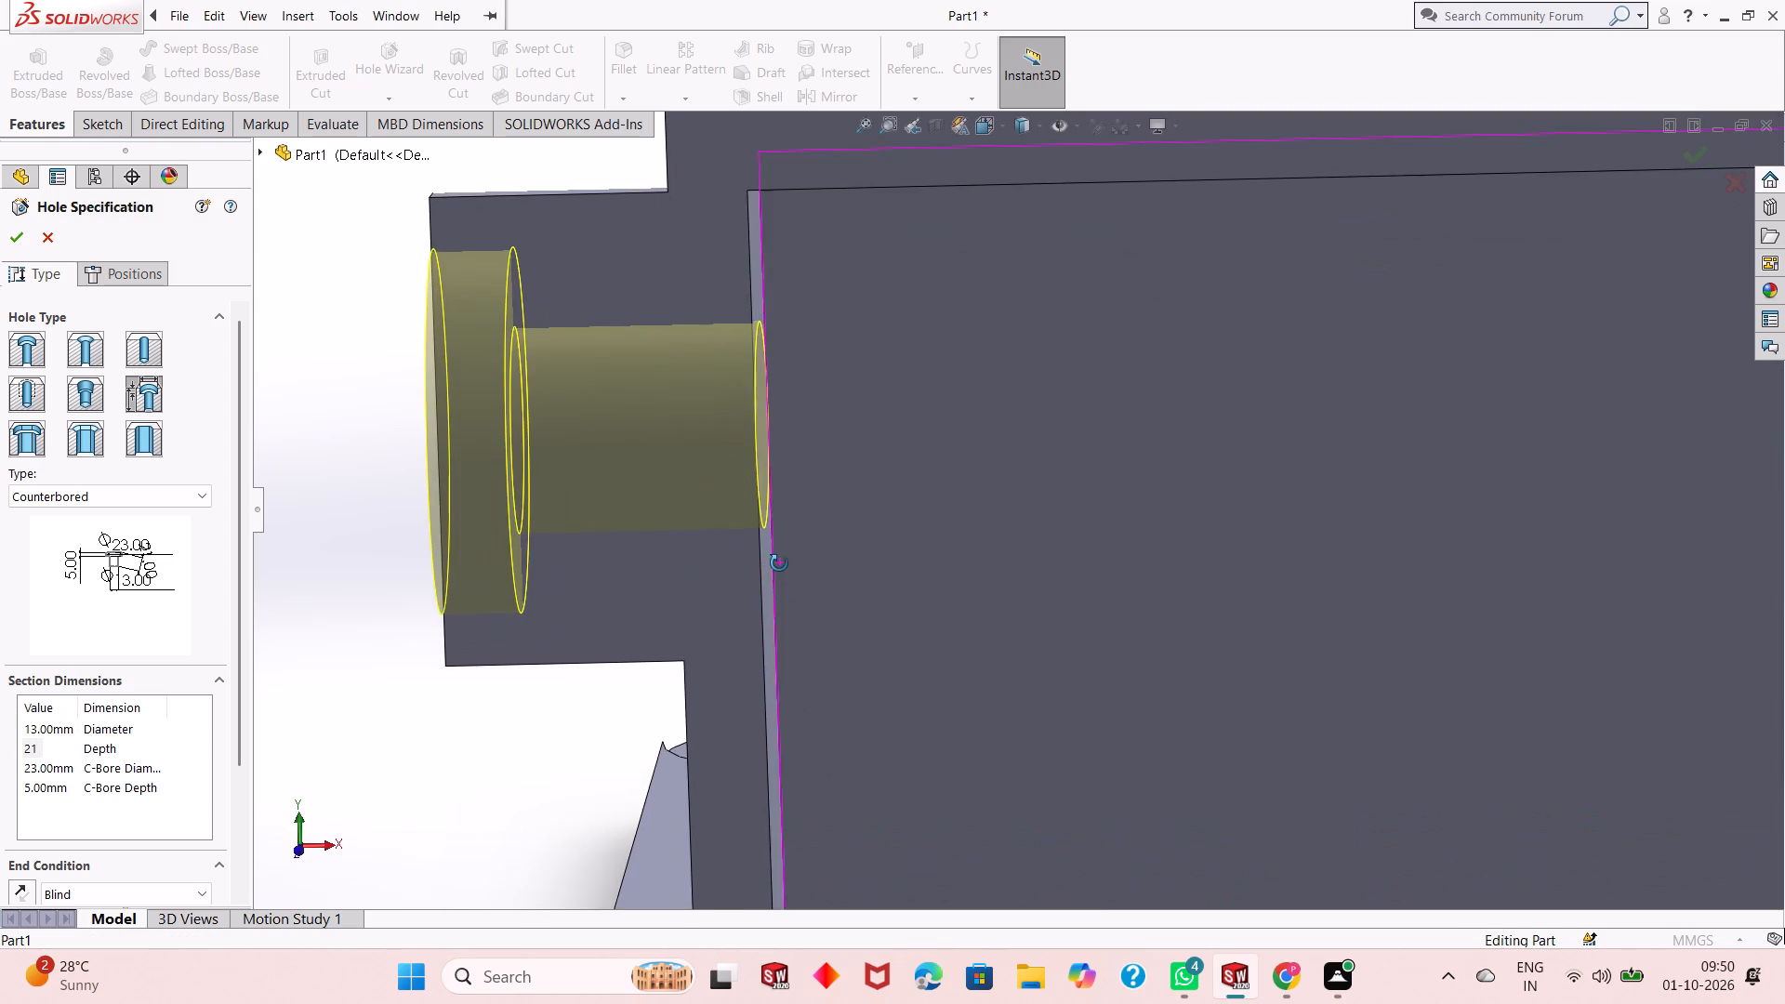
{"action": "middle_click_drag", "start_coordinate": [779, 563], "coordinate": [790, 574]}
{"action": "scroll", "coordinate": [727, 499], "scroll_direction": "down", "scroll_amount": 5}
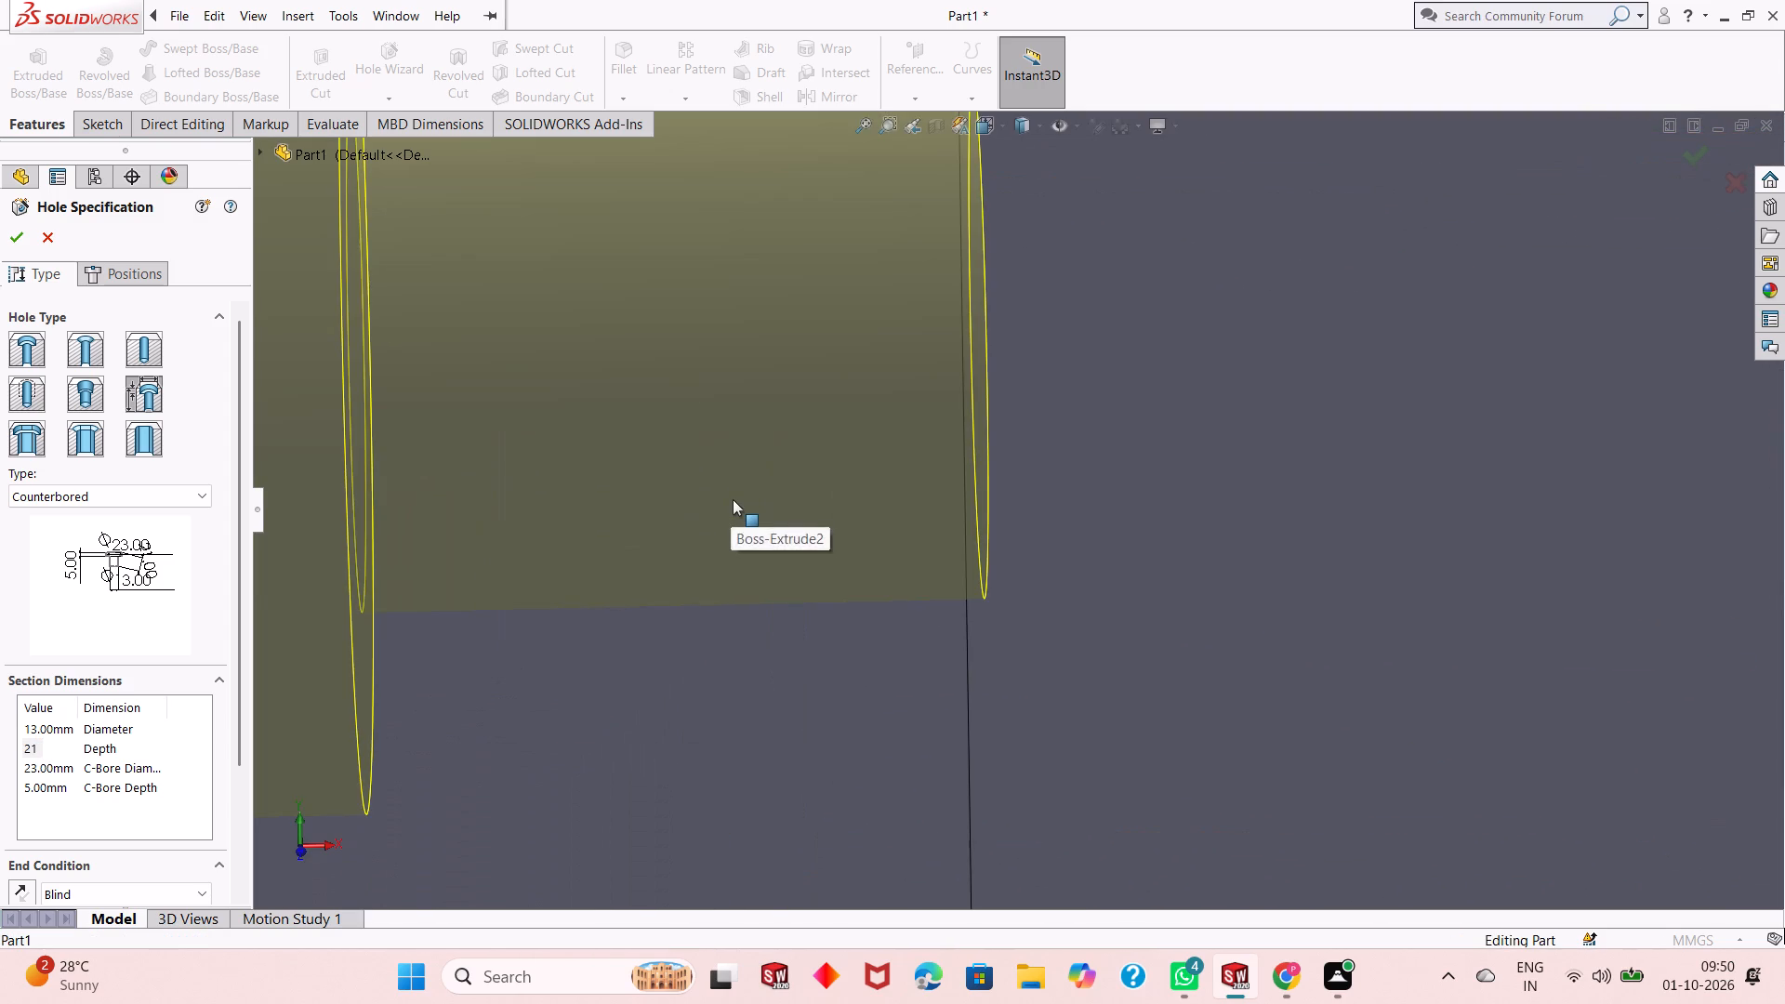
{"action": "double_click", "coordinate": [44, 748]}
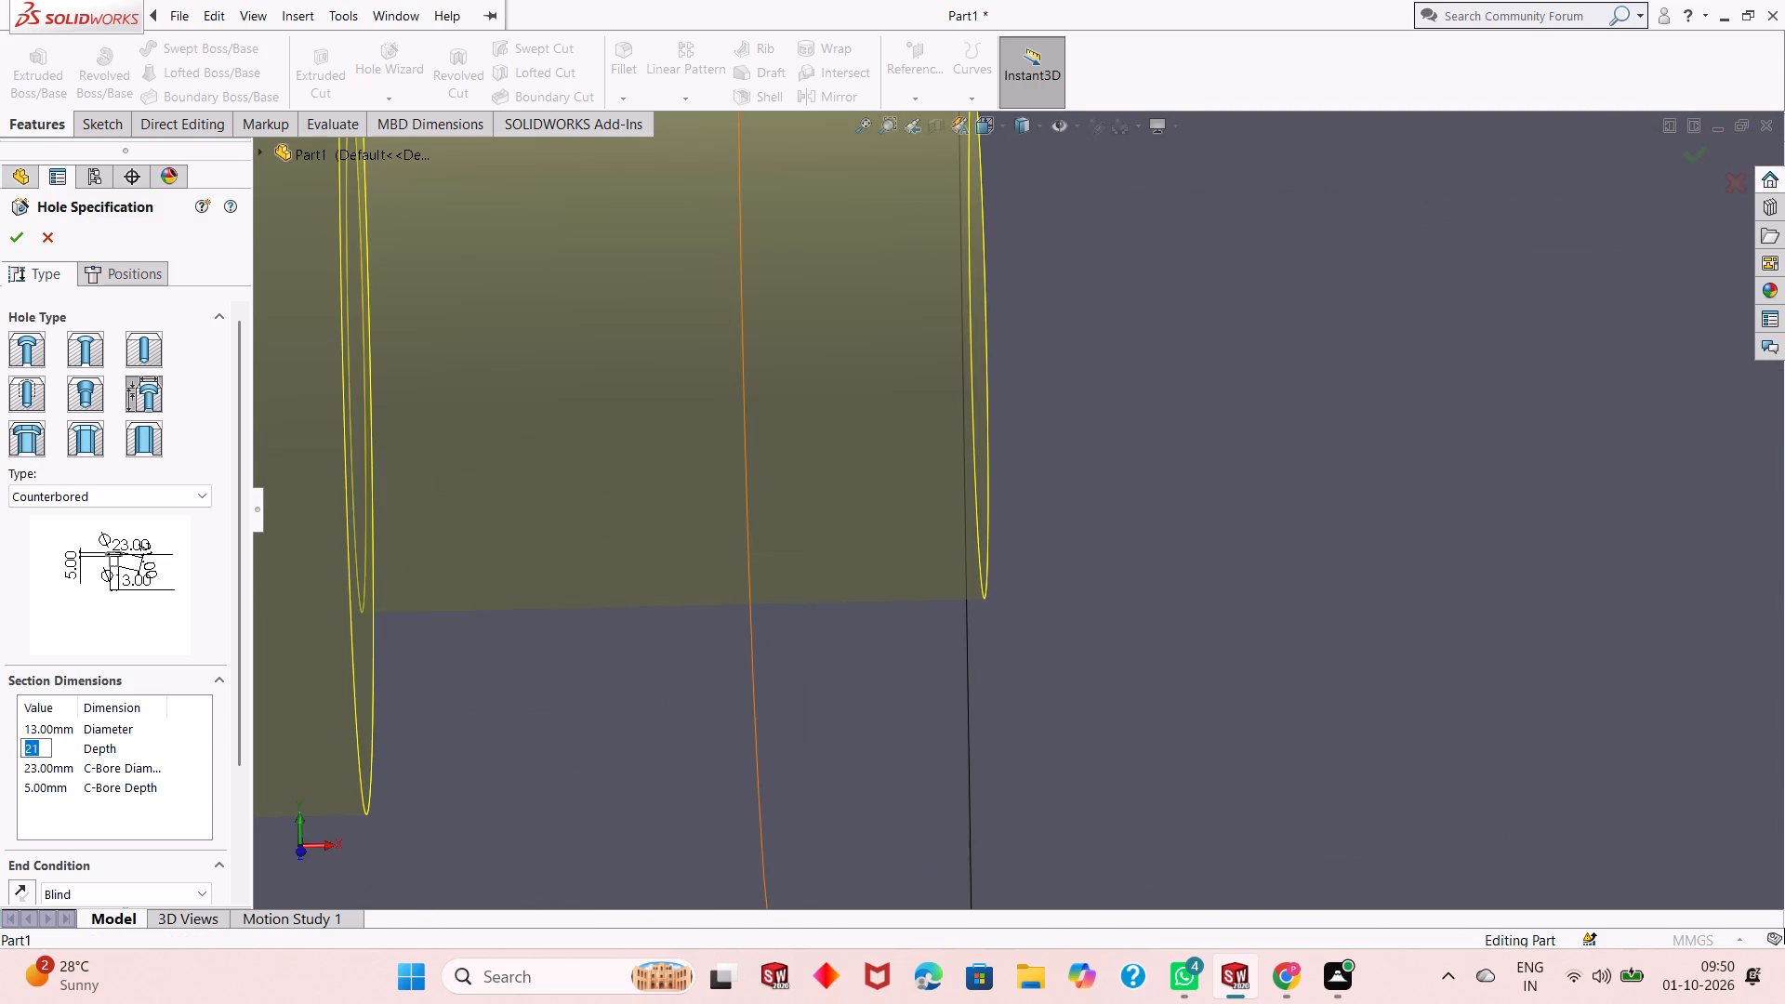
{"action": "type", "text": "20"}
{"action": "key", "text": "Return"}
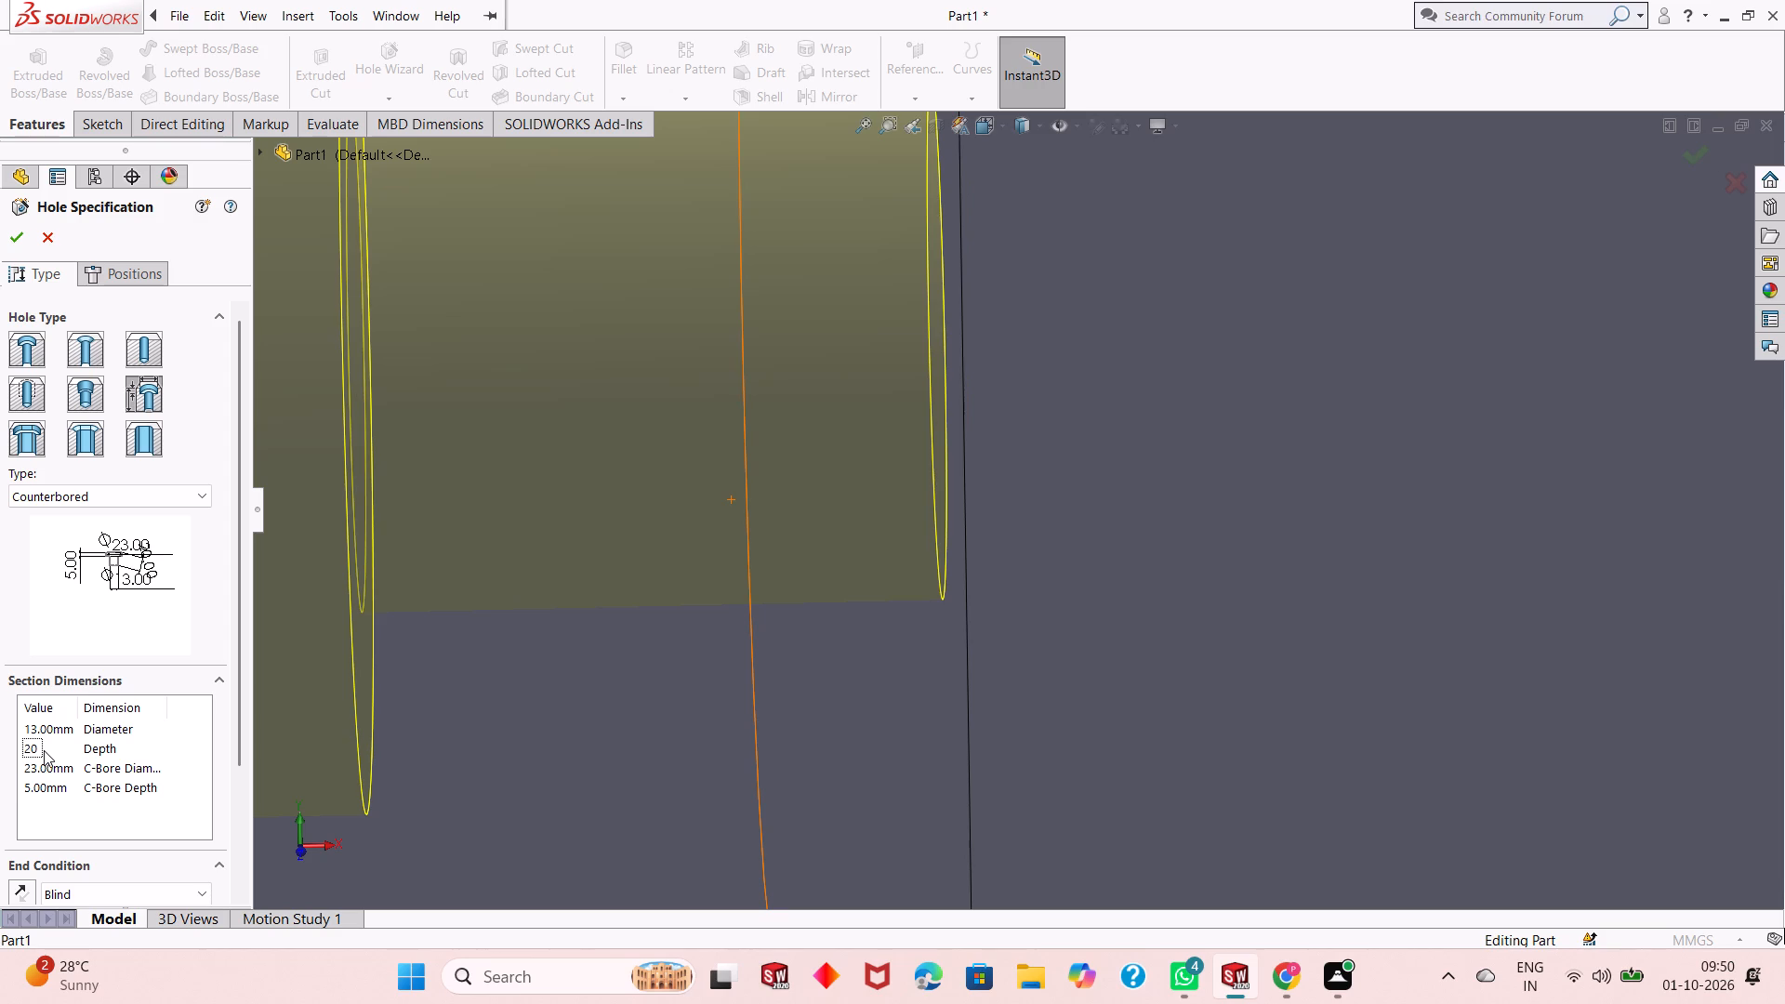
Set the counterbored hole's depth to 21 mm and apply the edit.
{"action": "double_click", "coordinate": [44, 750]}
{"action": "type", "text": "21"}
{"action": "key", "text": "Return"}
{"action": "left_click", "coordinate": [14, 241]}
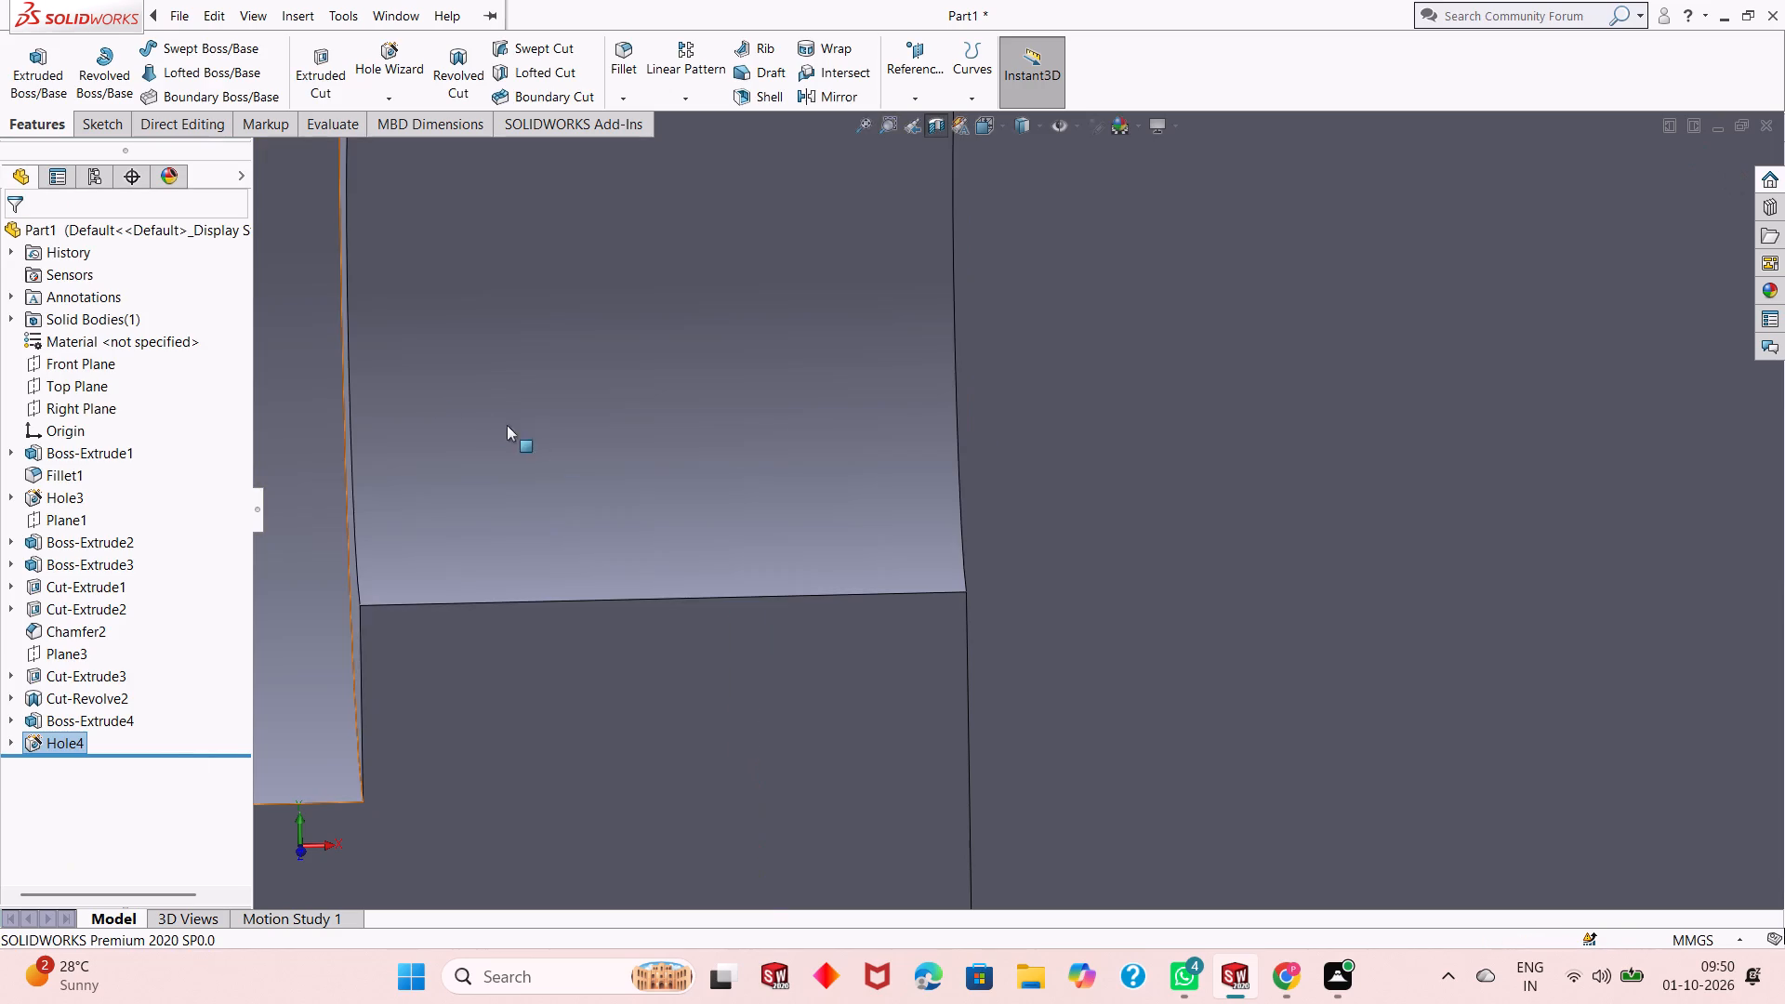
{"action": "scroll", "coordinate": [692, 487], "scroll_direction": "up", "scroll_amount": 5}
{"action": "left_click", "coordinate": [446, 509]}
{"action": "scroll", "coordinate": [509, 506], "scroll_direction": "up", "scroll_amount": 1}
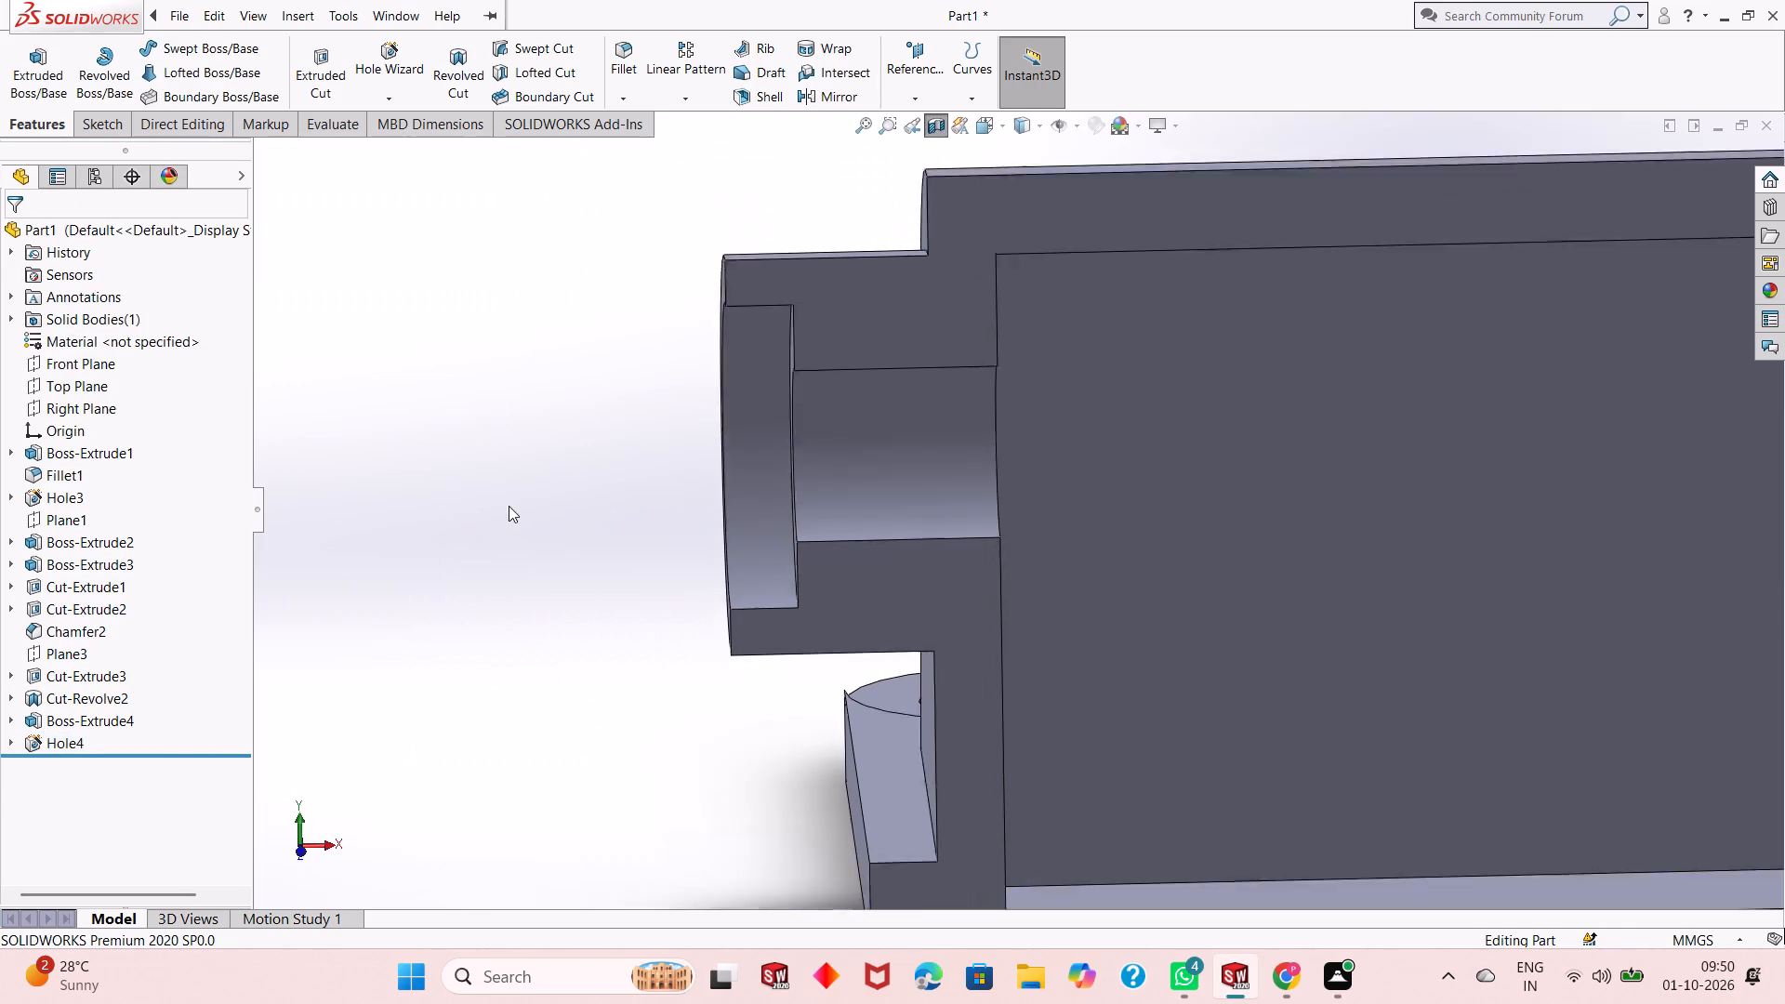
Examine the sectioned cavity and both boss bores, including a view square to the cavity wall.
{"action": "scroll", "coordinate": [509, 506], "scroll_direction": "up", "scroll_amount": 7}
{"action": "scroll", "coordinate": [1199, 494], "scroll_direction": "down", "scroll_amount": 3}
{"action": "scroll", "coordinate": [695, 537], "scroll_direction": "up", "scroll_amount": 2}
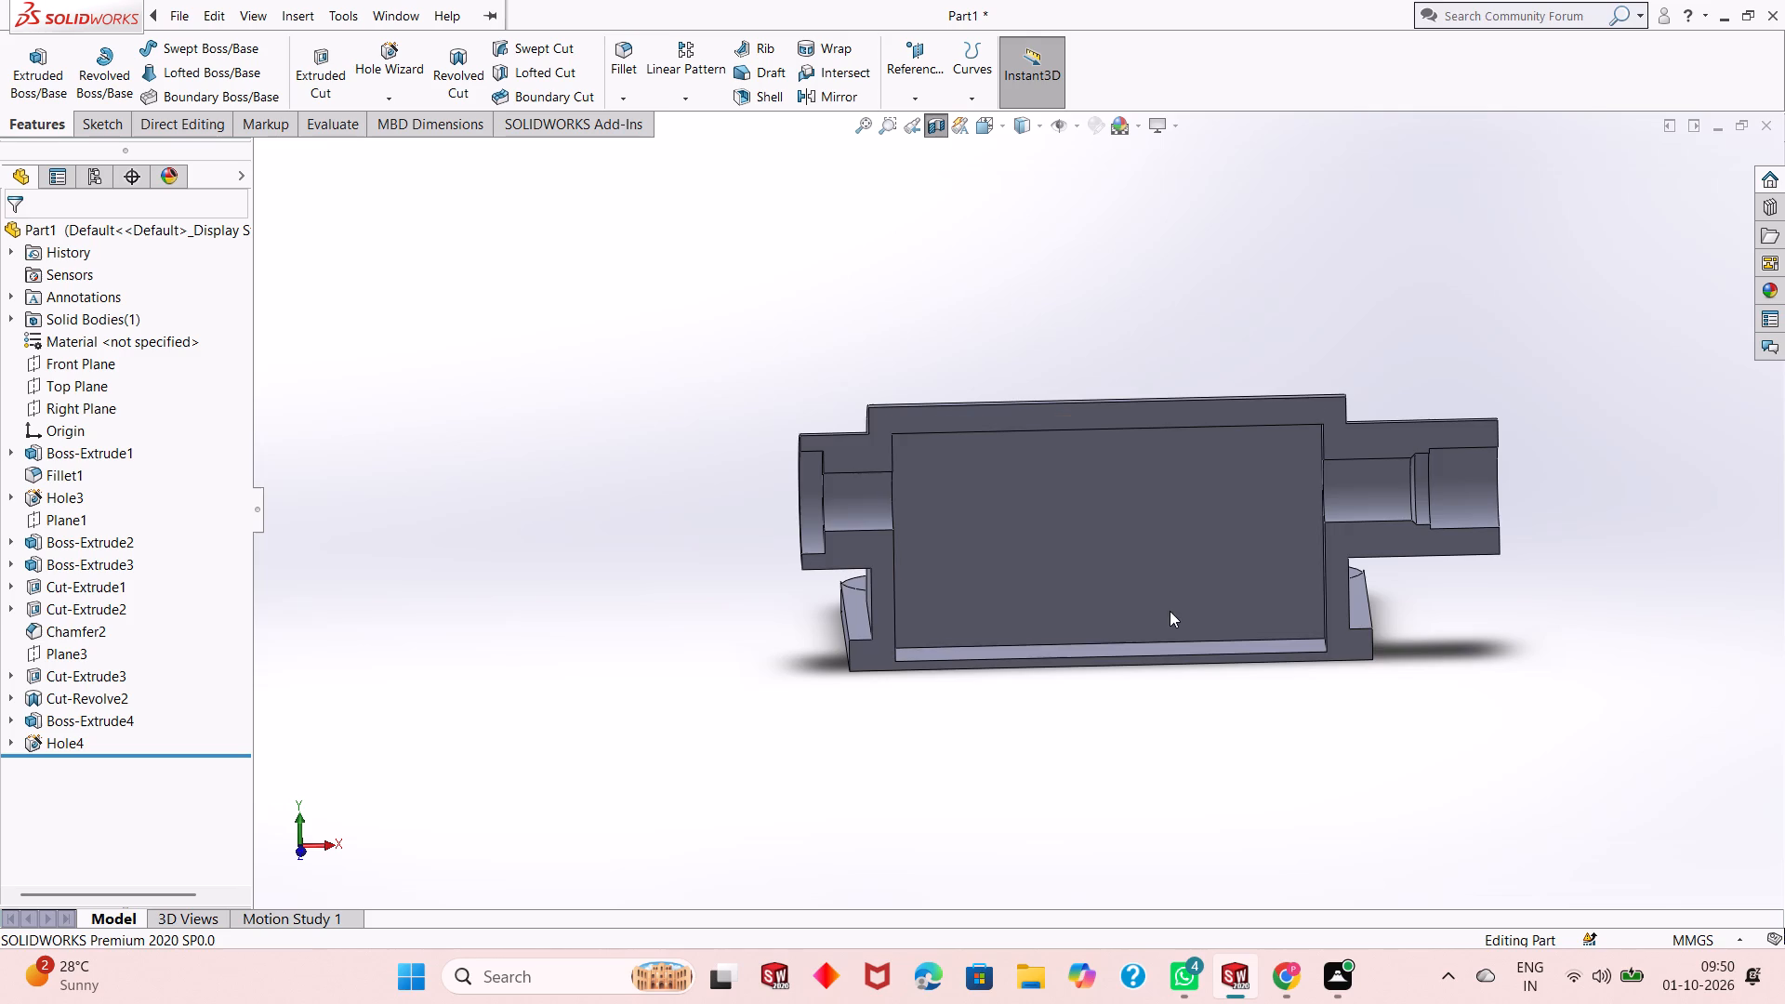
{"action": "scroll", "coordinate": [1422, 627], "scroll_direction": "down", "scroll_amount": 2}
{"action": "scroll", "coordinate": [826, 502], "scroll_direction": "down", "scroll_amount": 2}
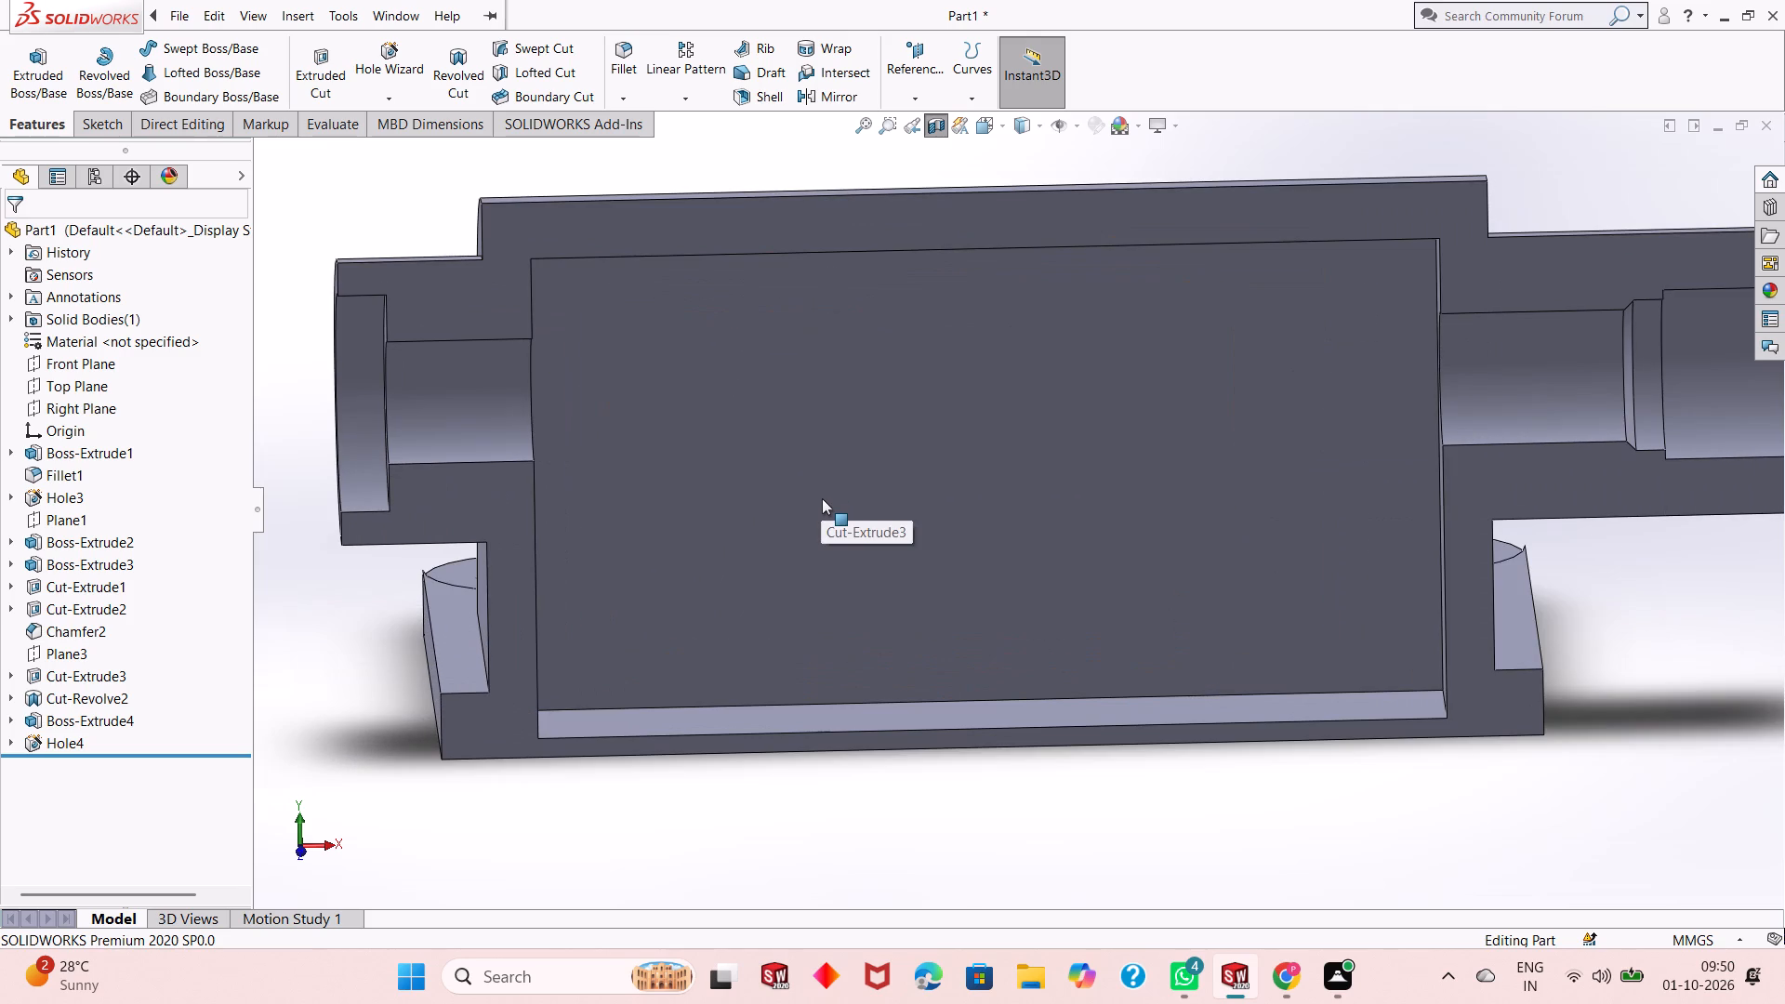
{"action": "key", "text": "ctrl+8"}
{"action": "scroll", "coordinate": [814, 509], "scroll_direction": "up", "scroll_amount": 1}
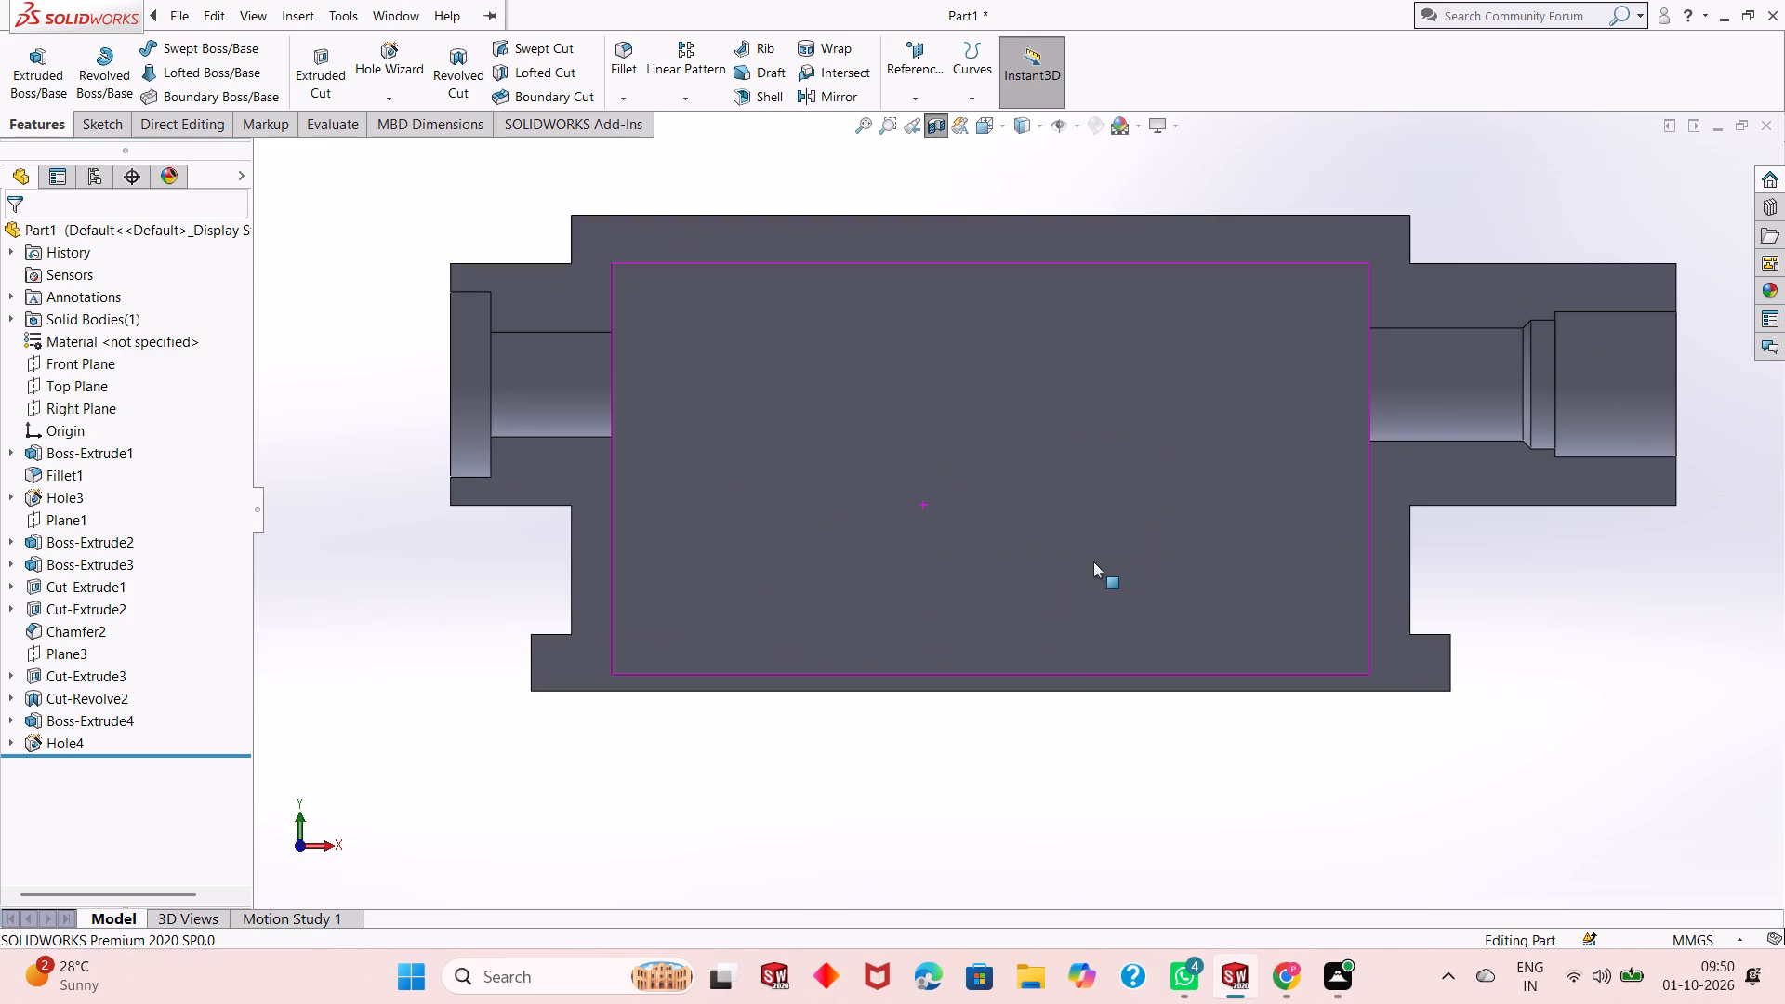
{"action": "scroll", "coordinate": [773, 296], "scroll_direction": "down", "scroll_amount": 2}
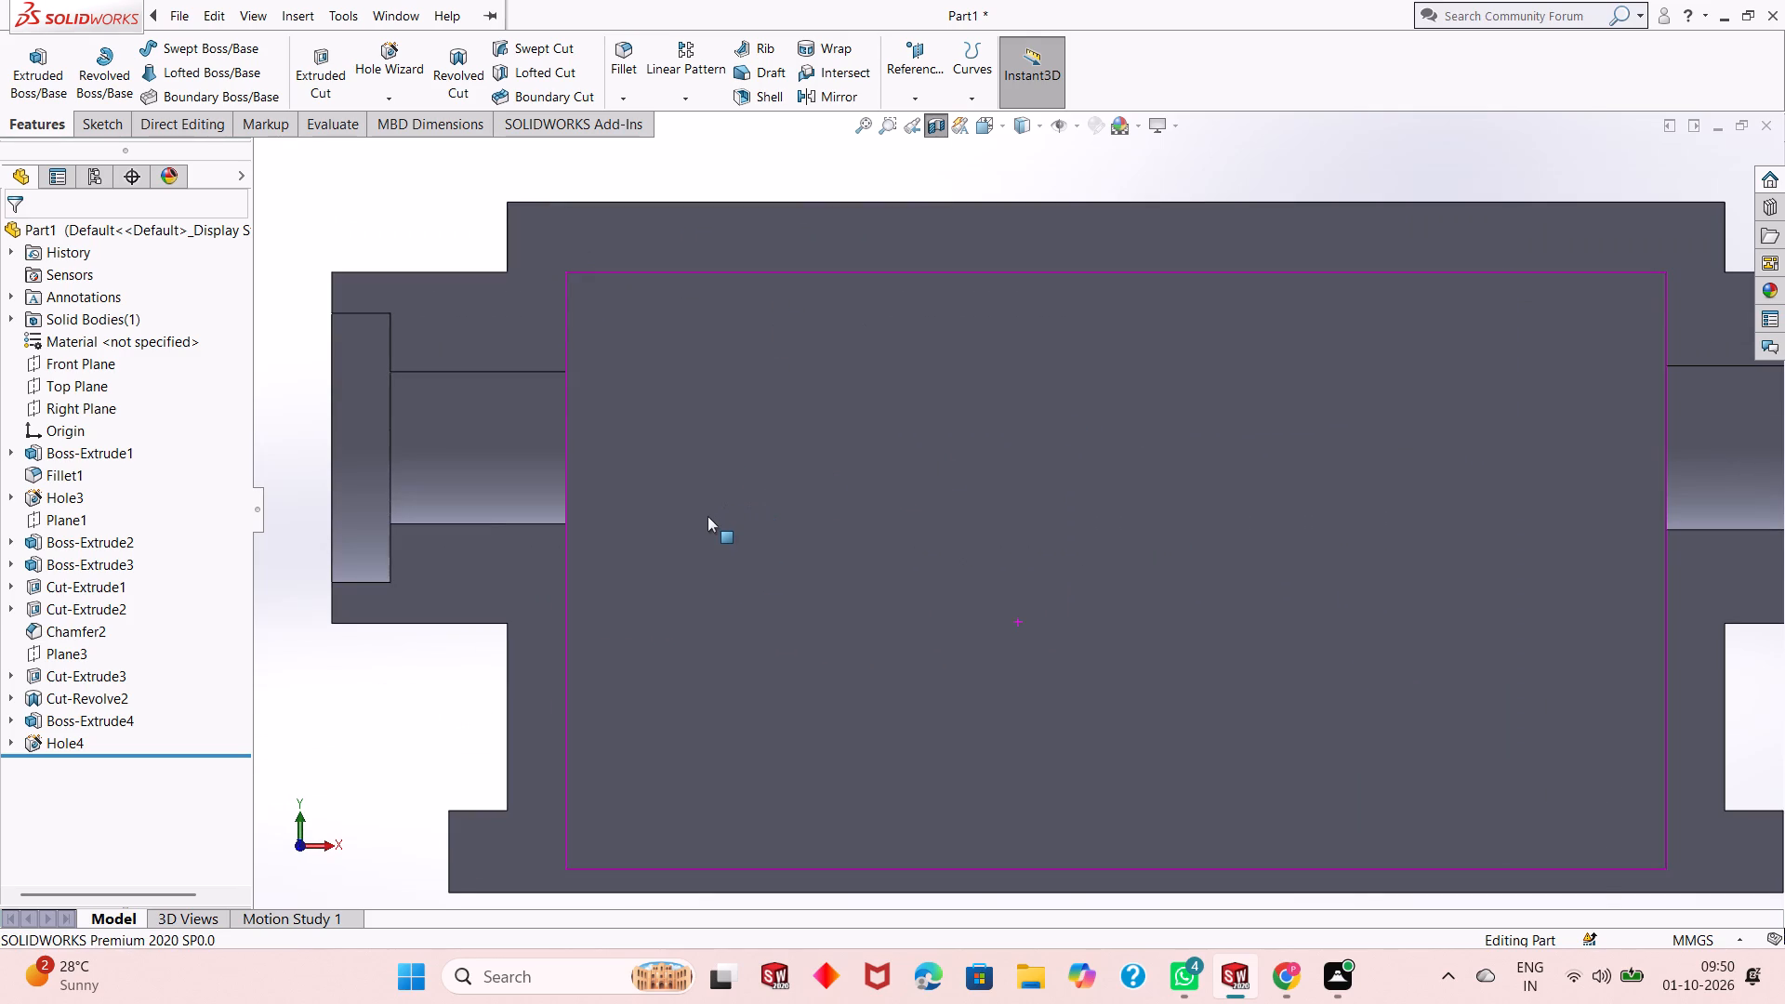
{"action": "scroll", "coordinate": [707, 521], "scroll_direction": "up", "scroll_amount": 3}
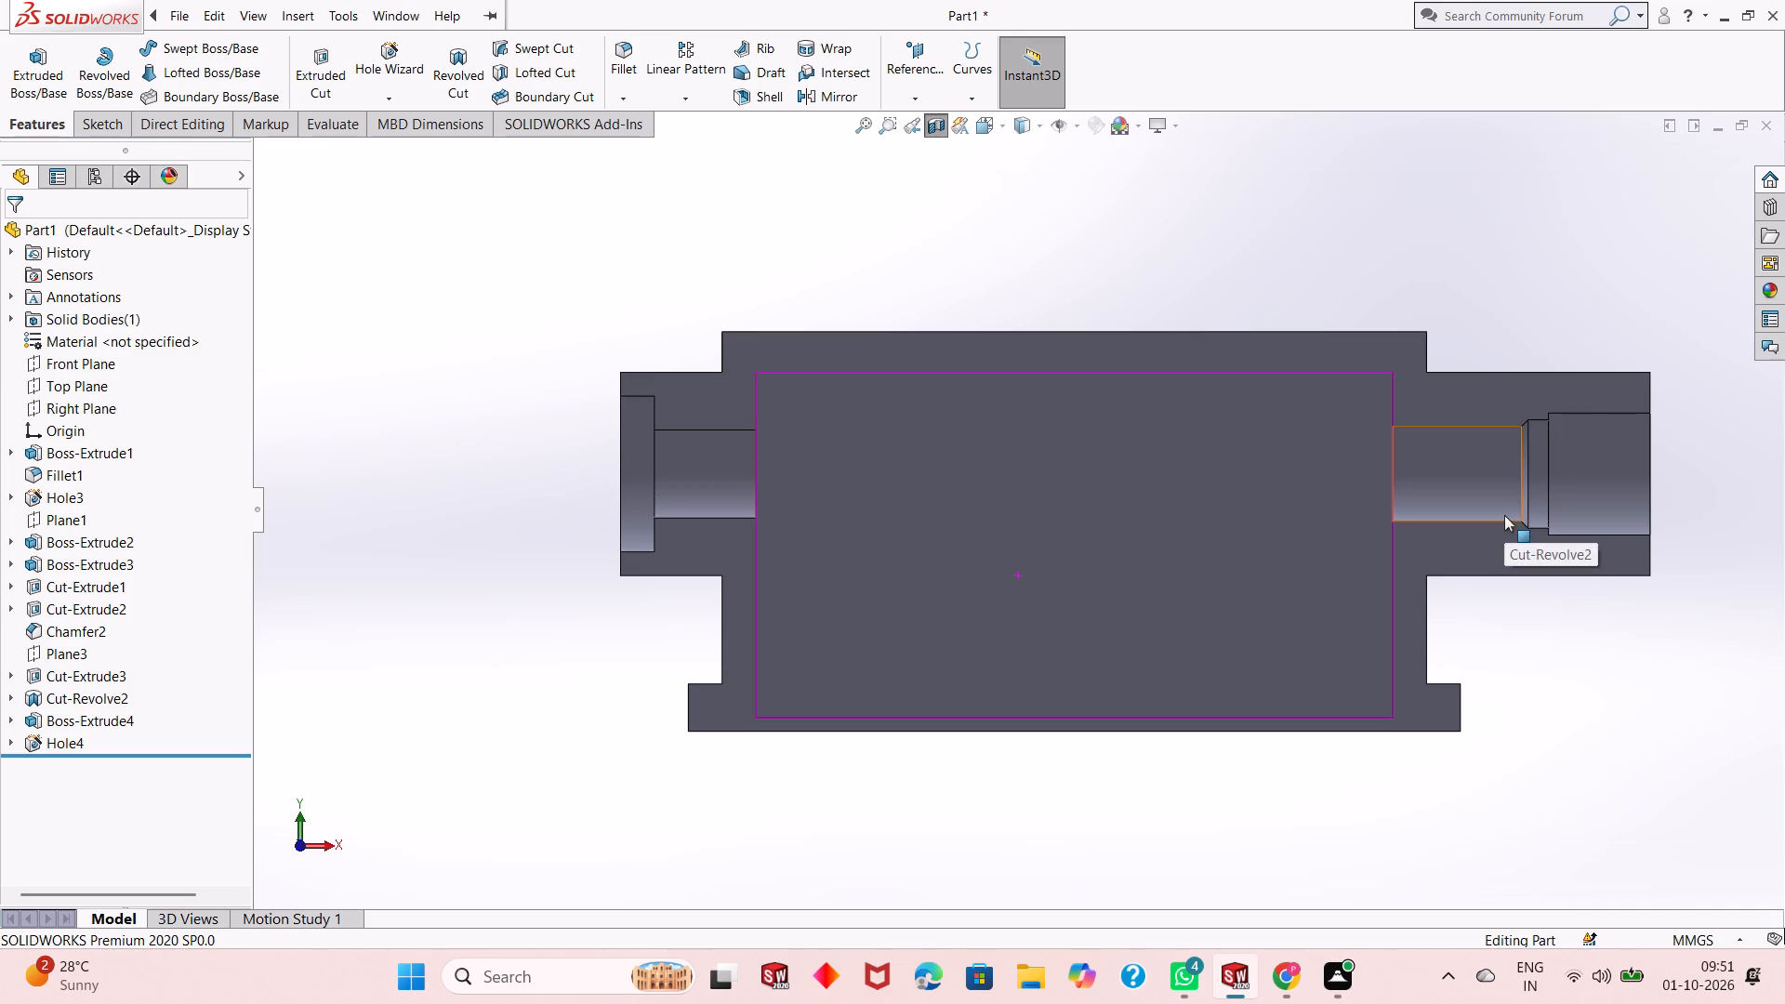
Turn off the section view to show the whole part.
{"action": "left_click", "coordinate": [931, 126]}
{"action": "scroll", "coordinate": [1131, 431], "scroll_direction": "up", "scroll_amount": 3}
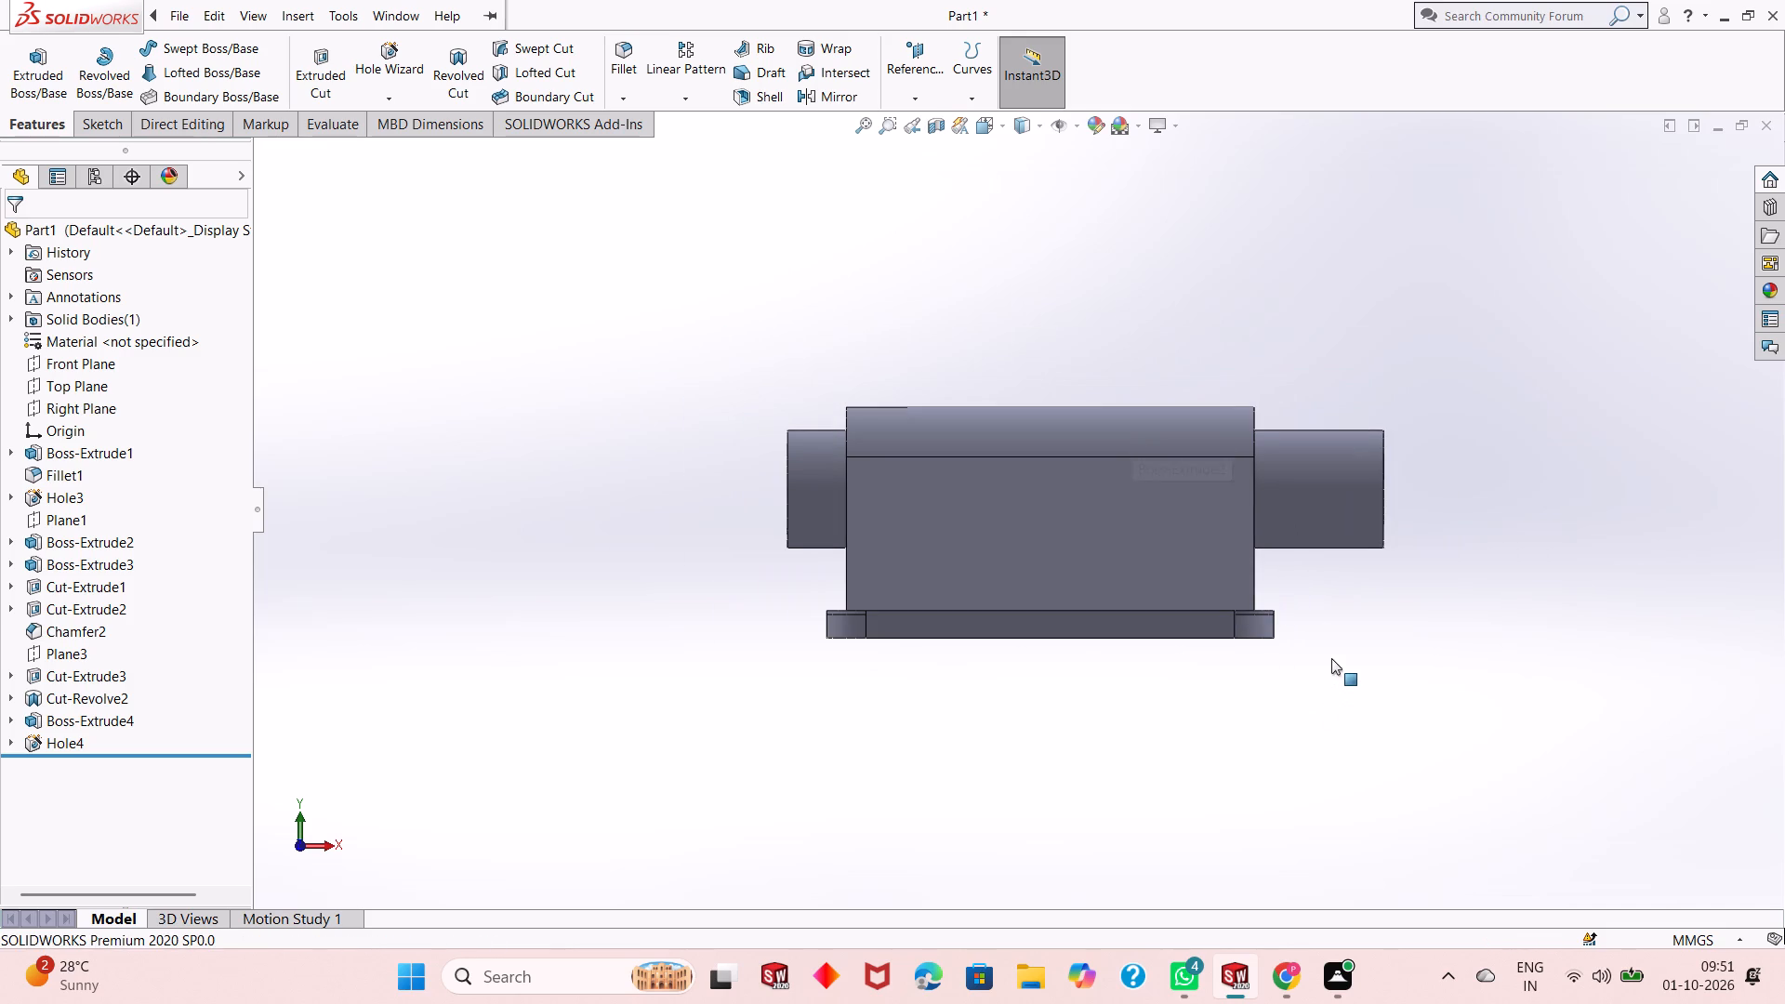
Examine the part's exterior from several angles, focusing on the base edge beneath the longer boss.
{"action": "middle_click_drag", "start_coordinate": [1337, 637], "coordinate": [1238, 763]}
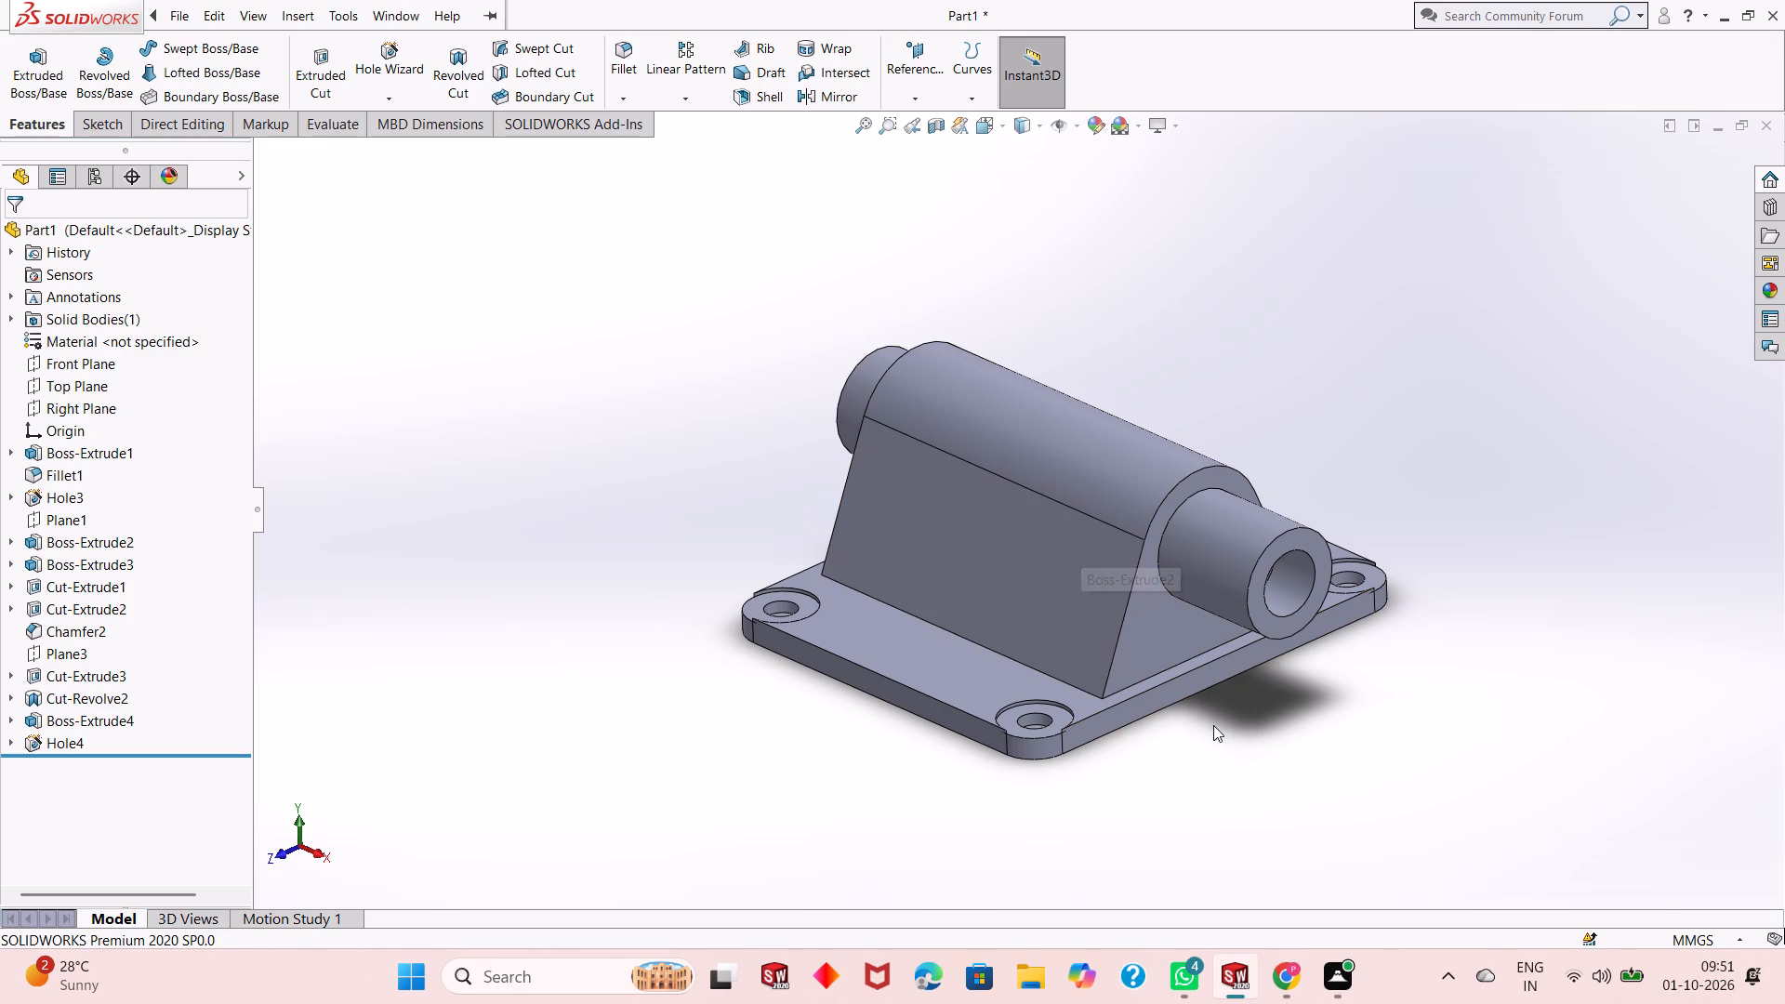
{"action": "middle_click_drag", "start_coordinate": [1213, 725], "coordinate": [1243, 339]}
{"action": "middle_click_drag", "start_coordinate": [1260, 427], "coordinate": [1321, 663]}
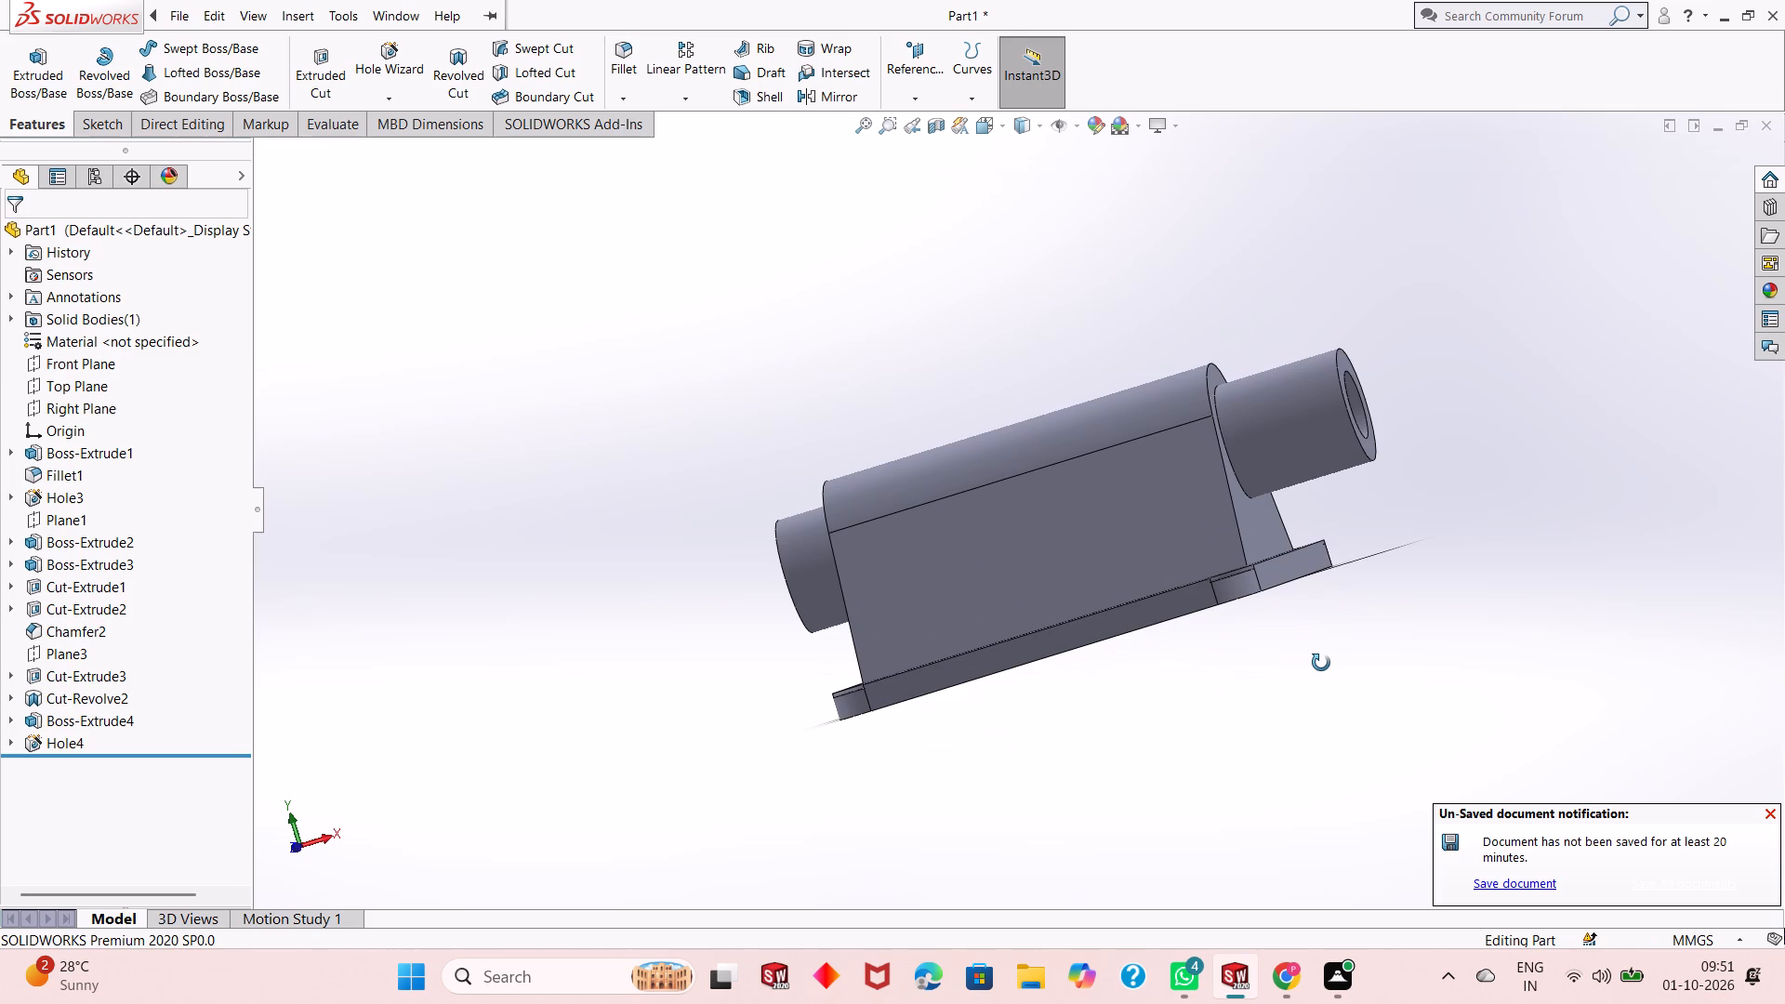
{"action": "middle_click_drag", "start_coordinate": [1321, 663], "coordinate": [1322, 641]}
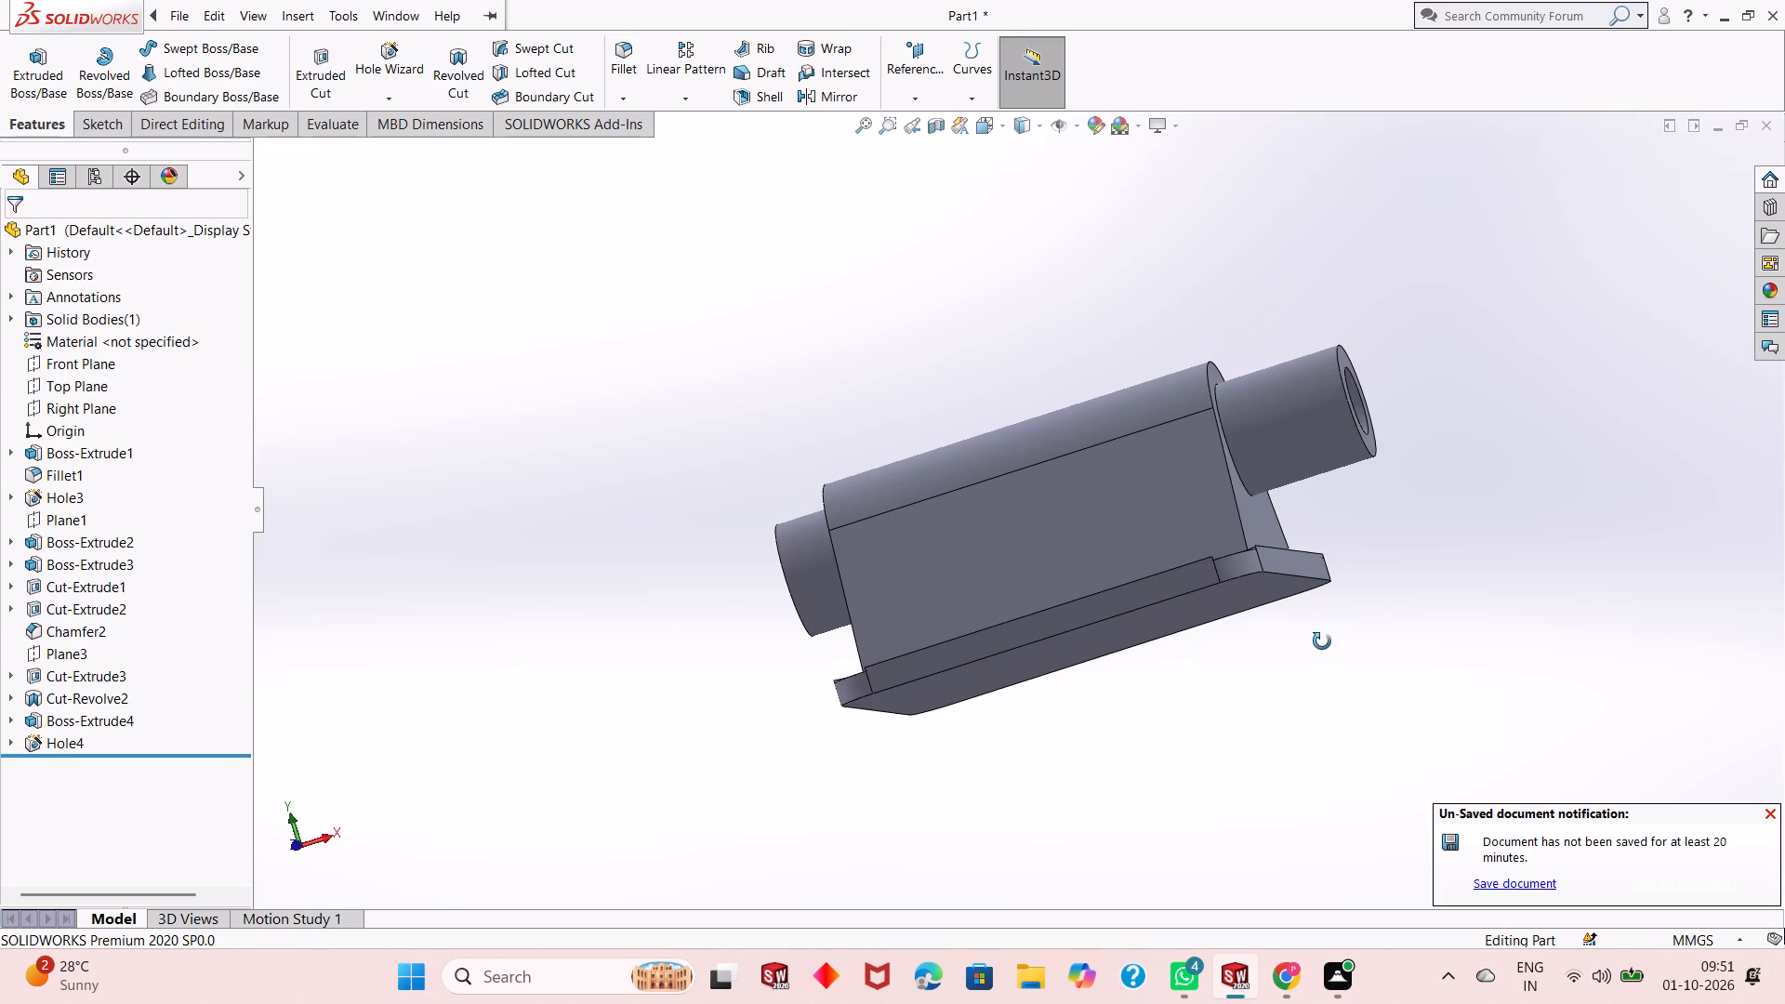
{"action": "middle_click_drag", "start_coordinate": [1322, 641], "coordinate": [1323, 641]}
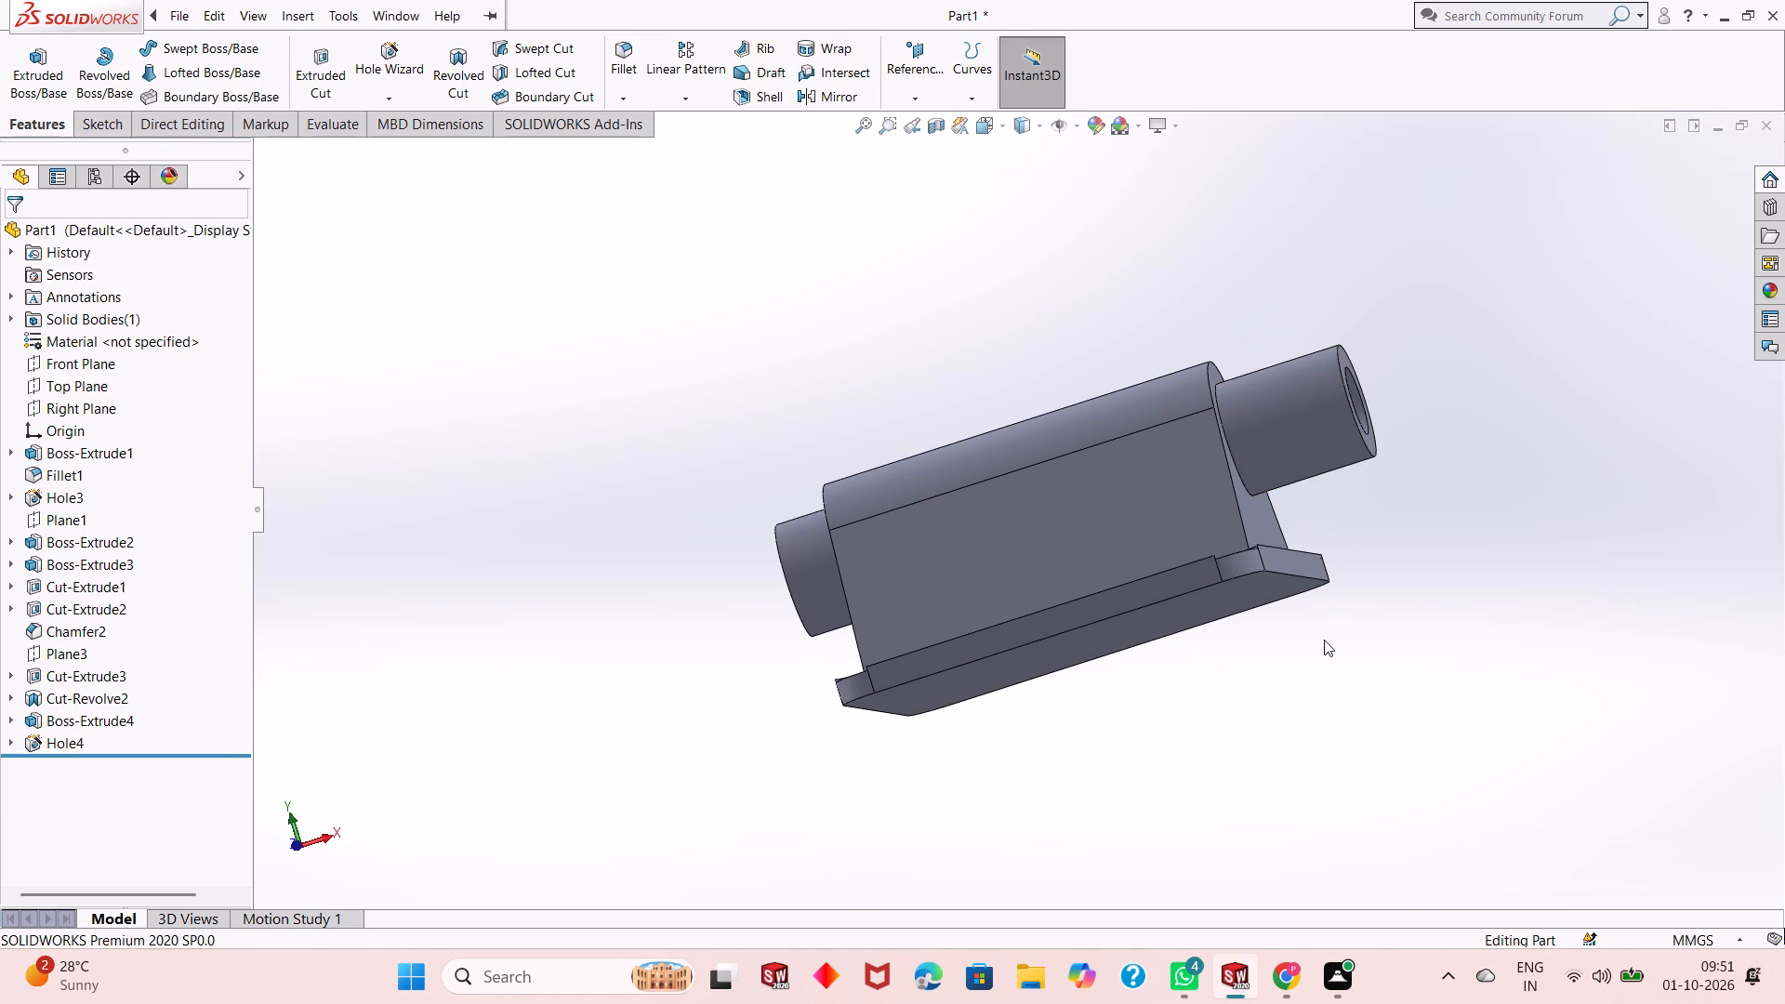
{"action": "middle_click_drag", "start_coordinate": [1324, 640], "coordinate": [1329, 696]}
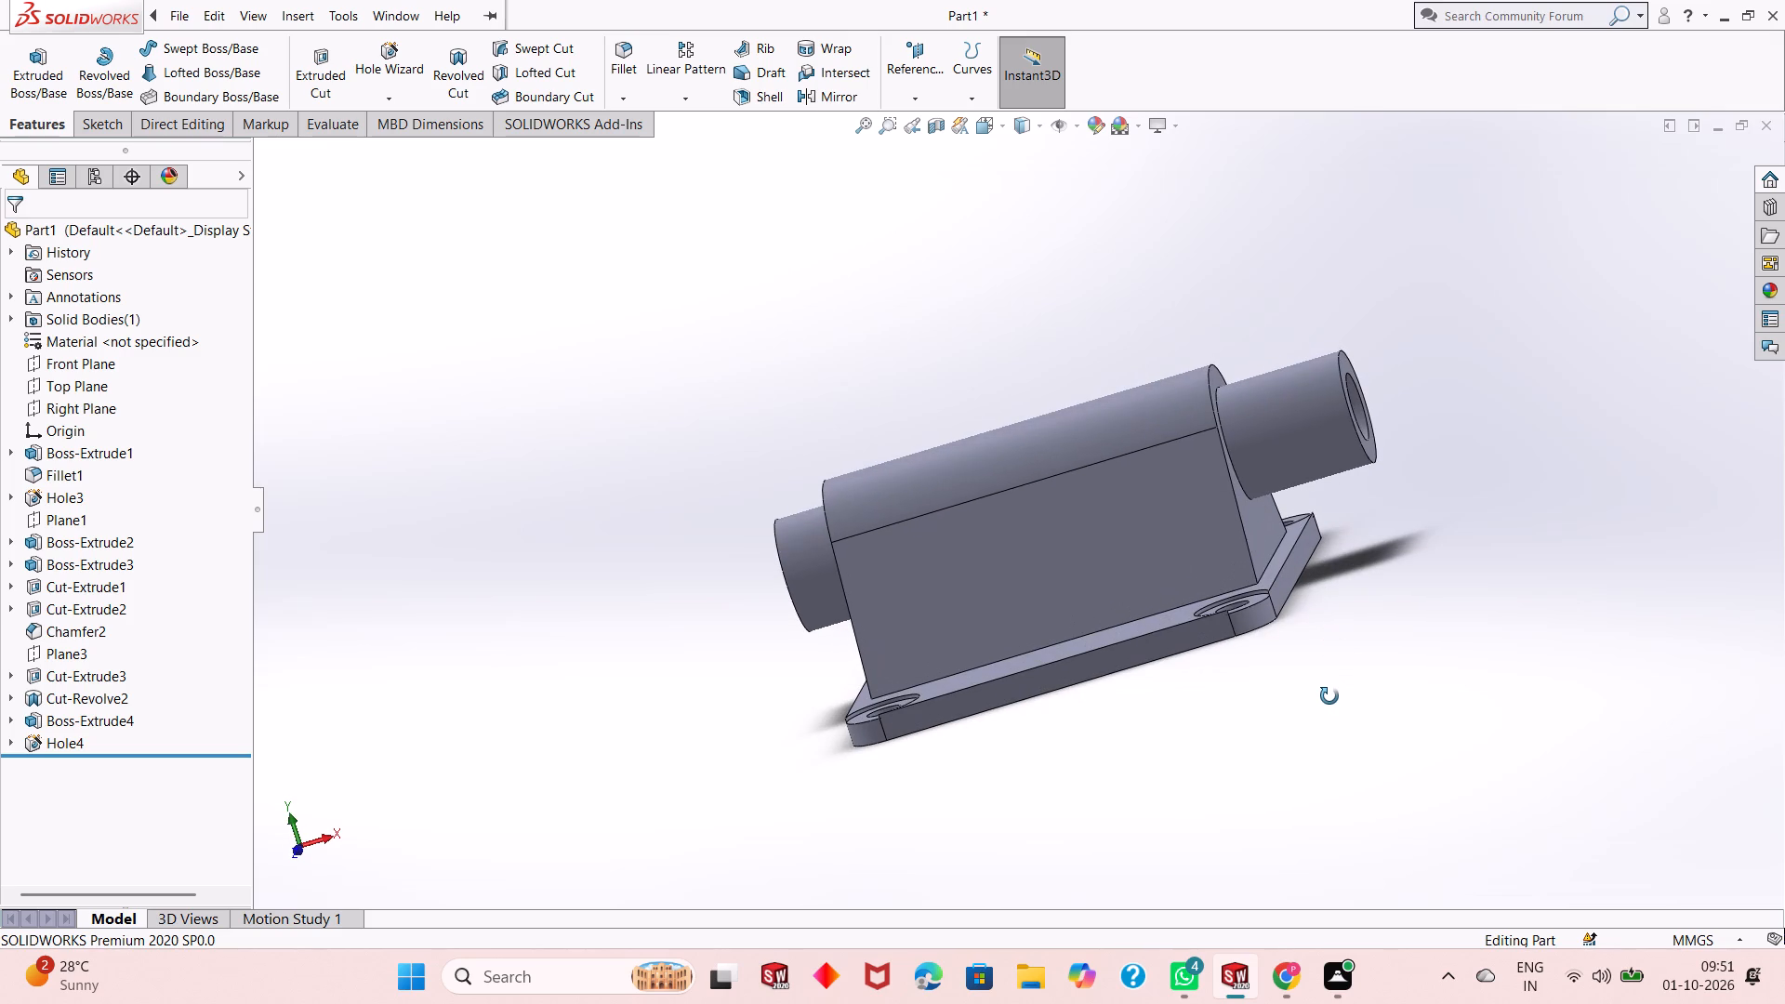
{"action": "middle_click_drag", "start_coordinate": [1329, 696], "coordinate": [1334, 669]}
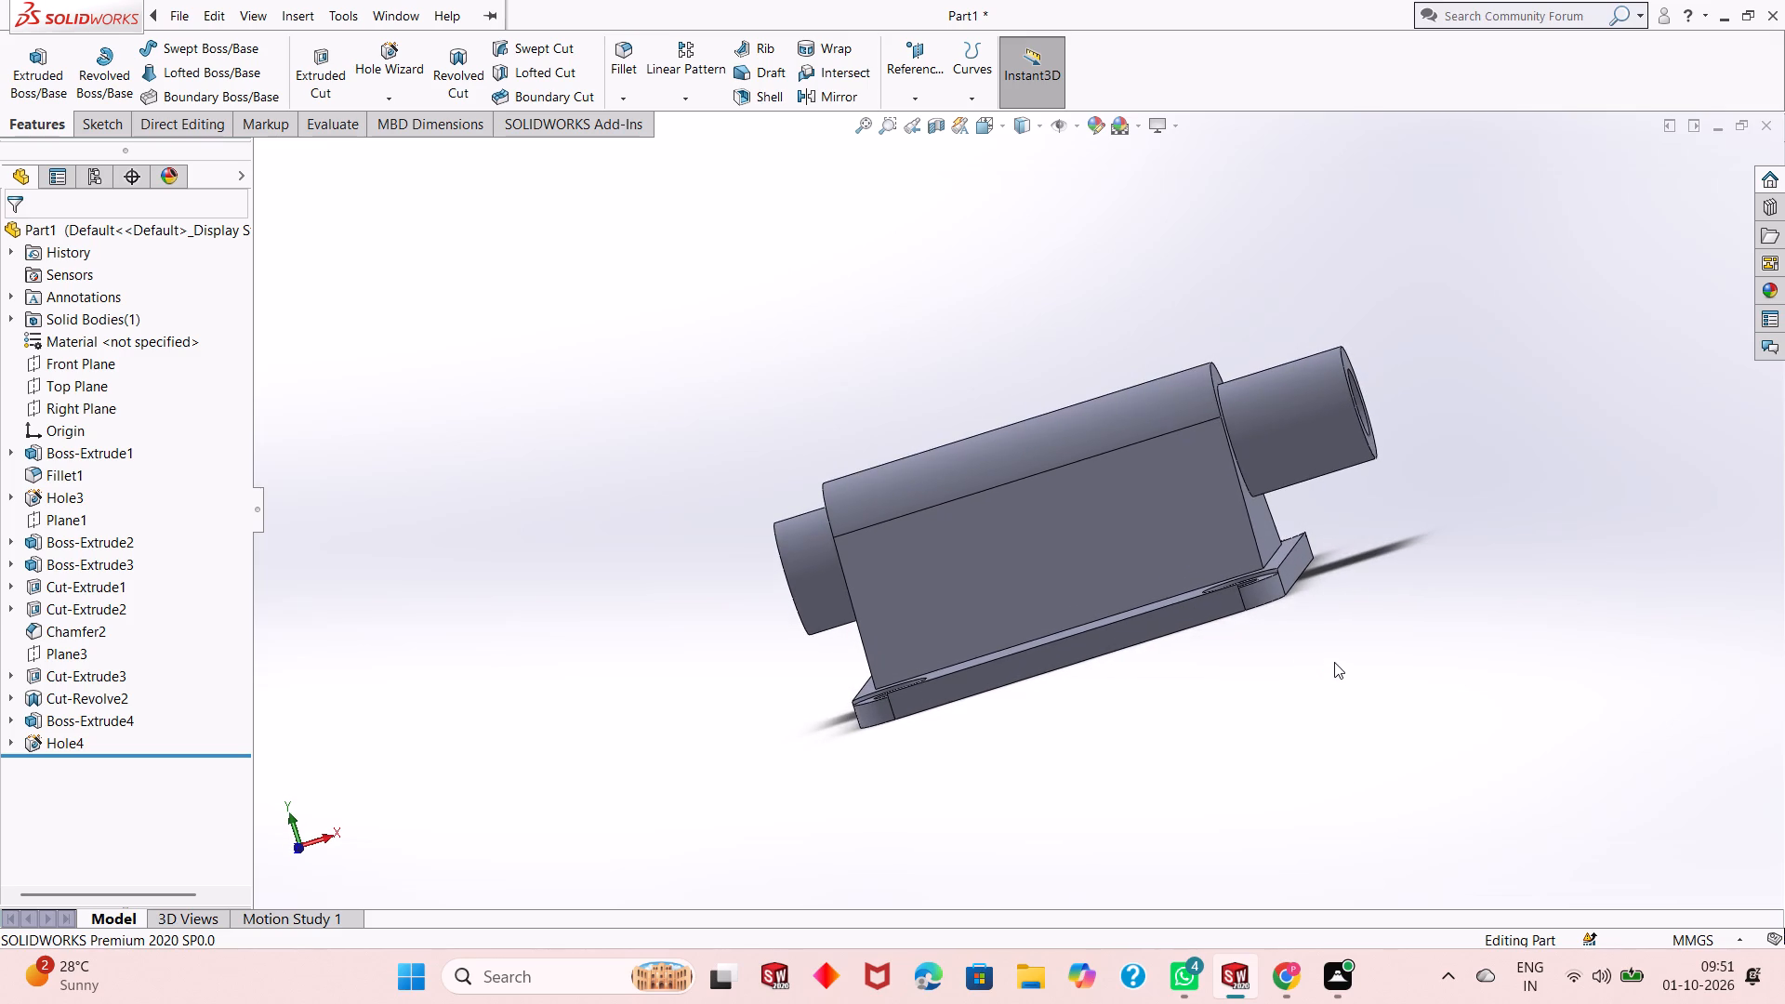
{"action": "scroll", "coordinate": [1234, 395], "scroll_direction": "down", "scroll_amount": 3}
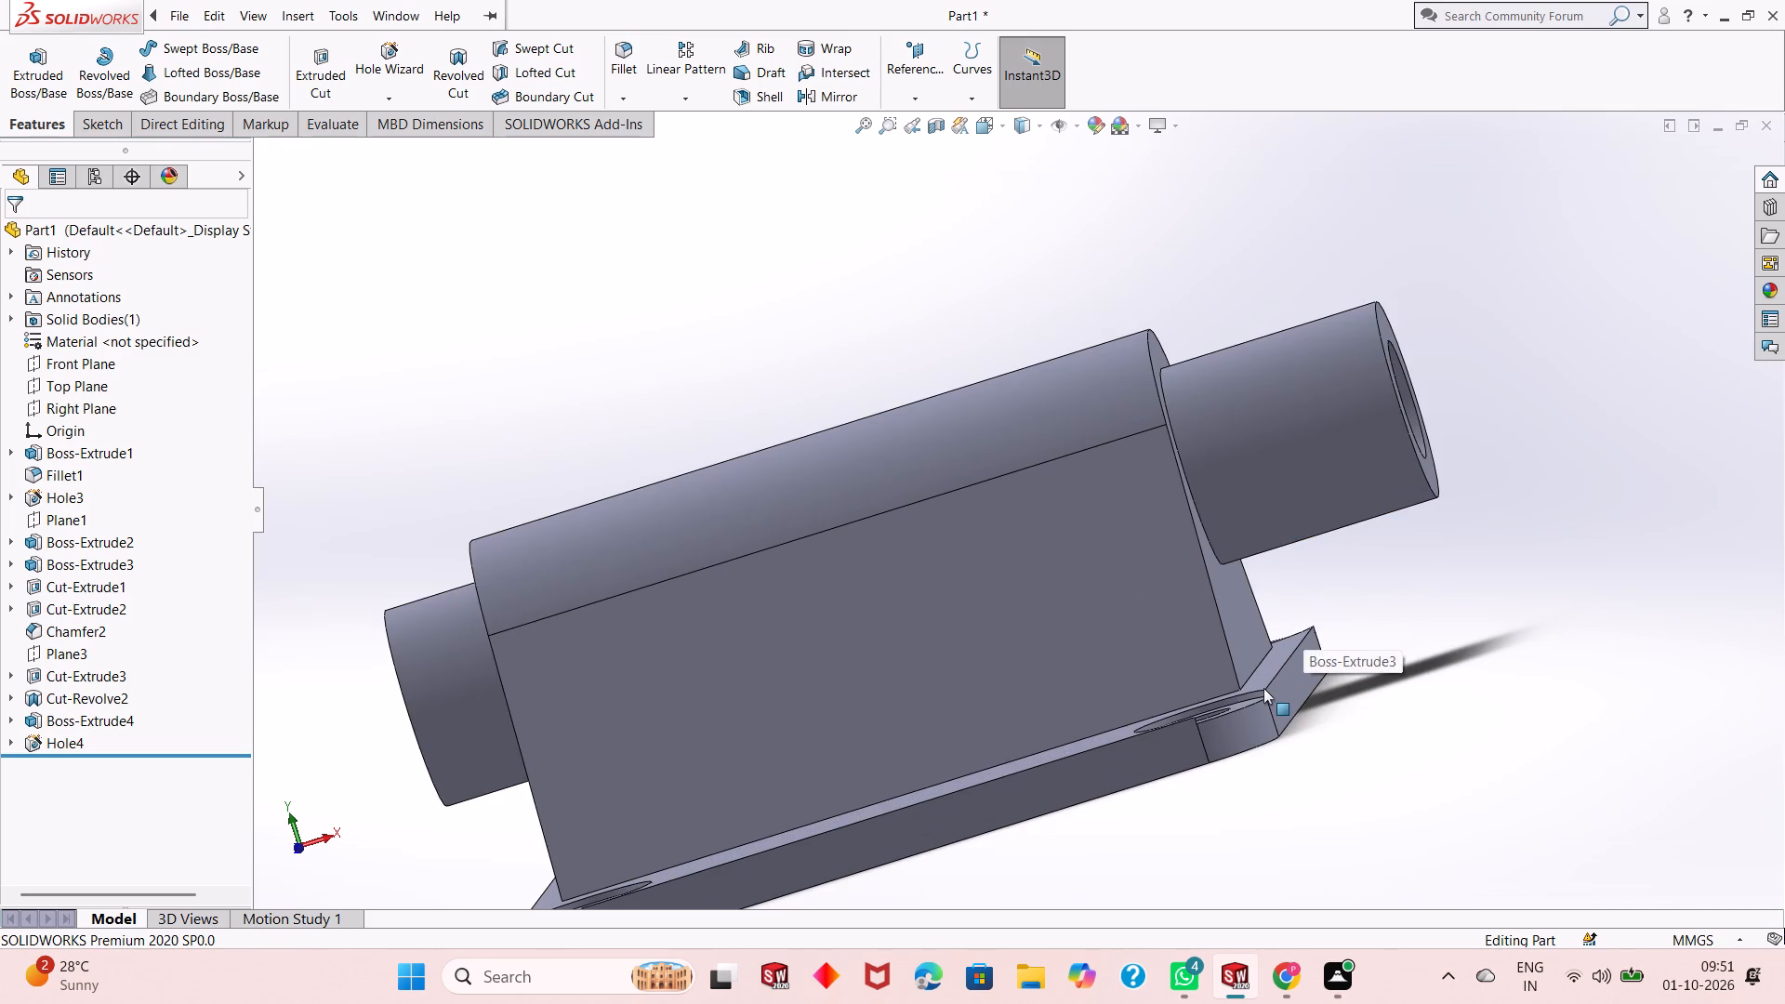
{"action": "scroll", "coordinate": [1263, 688], "scroll_direction": "down", "scroll_amount": 1}
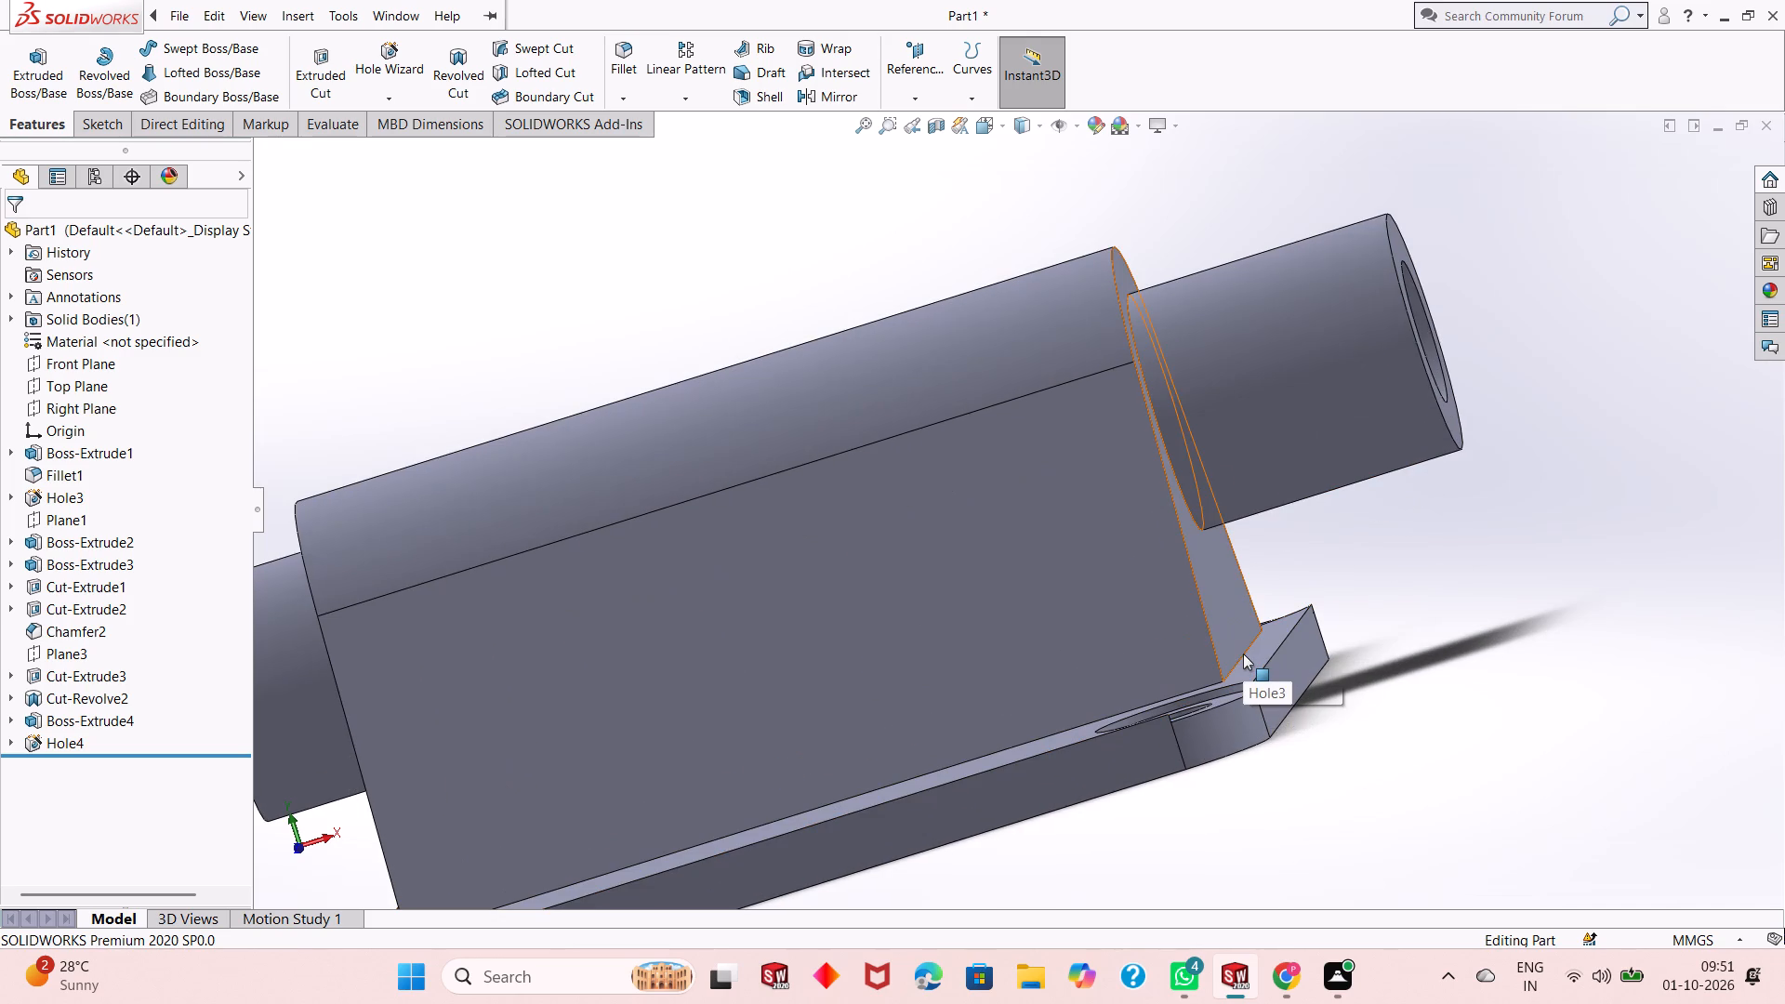
{"action": "scroll", "coordinate": [1243, 654], "scroll_direction": "down", "scroll_amount": 1}
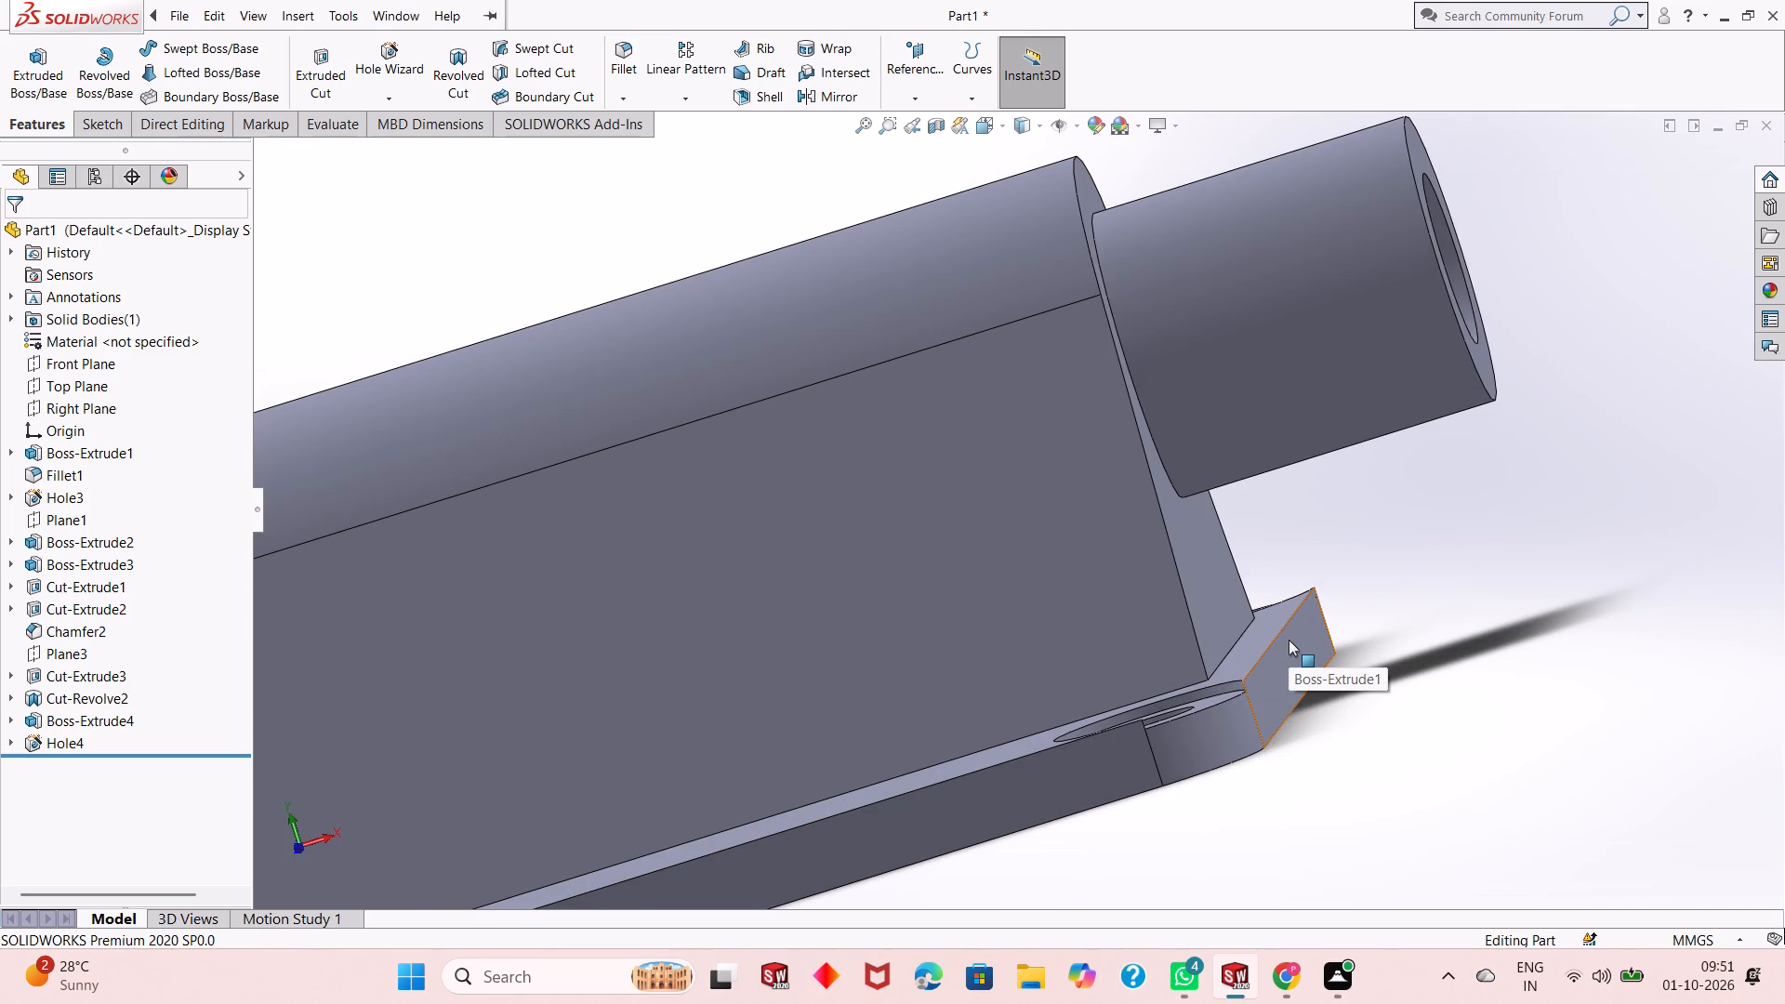
{"action": "scroll", "coordinate": [1265, 631], "scroll_direction": "down", "scroll_amount": 1}
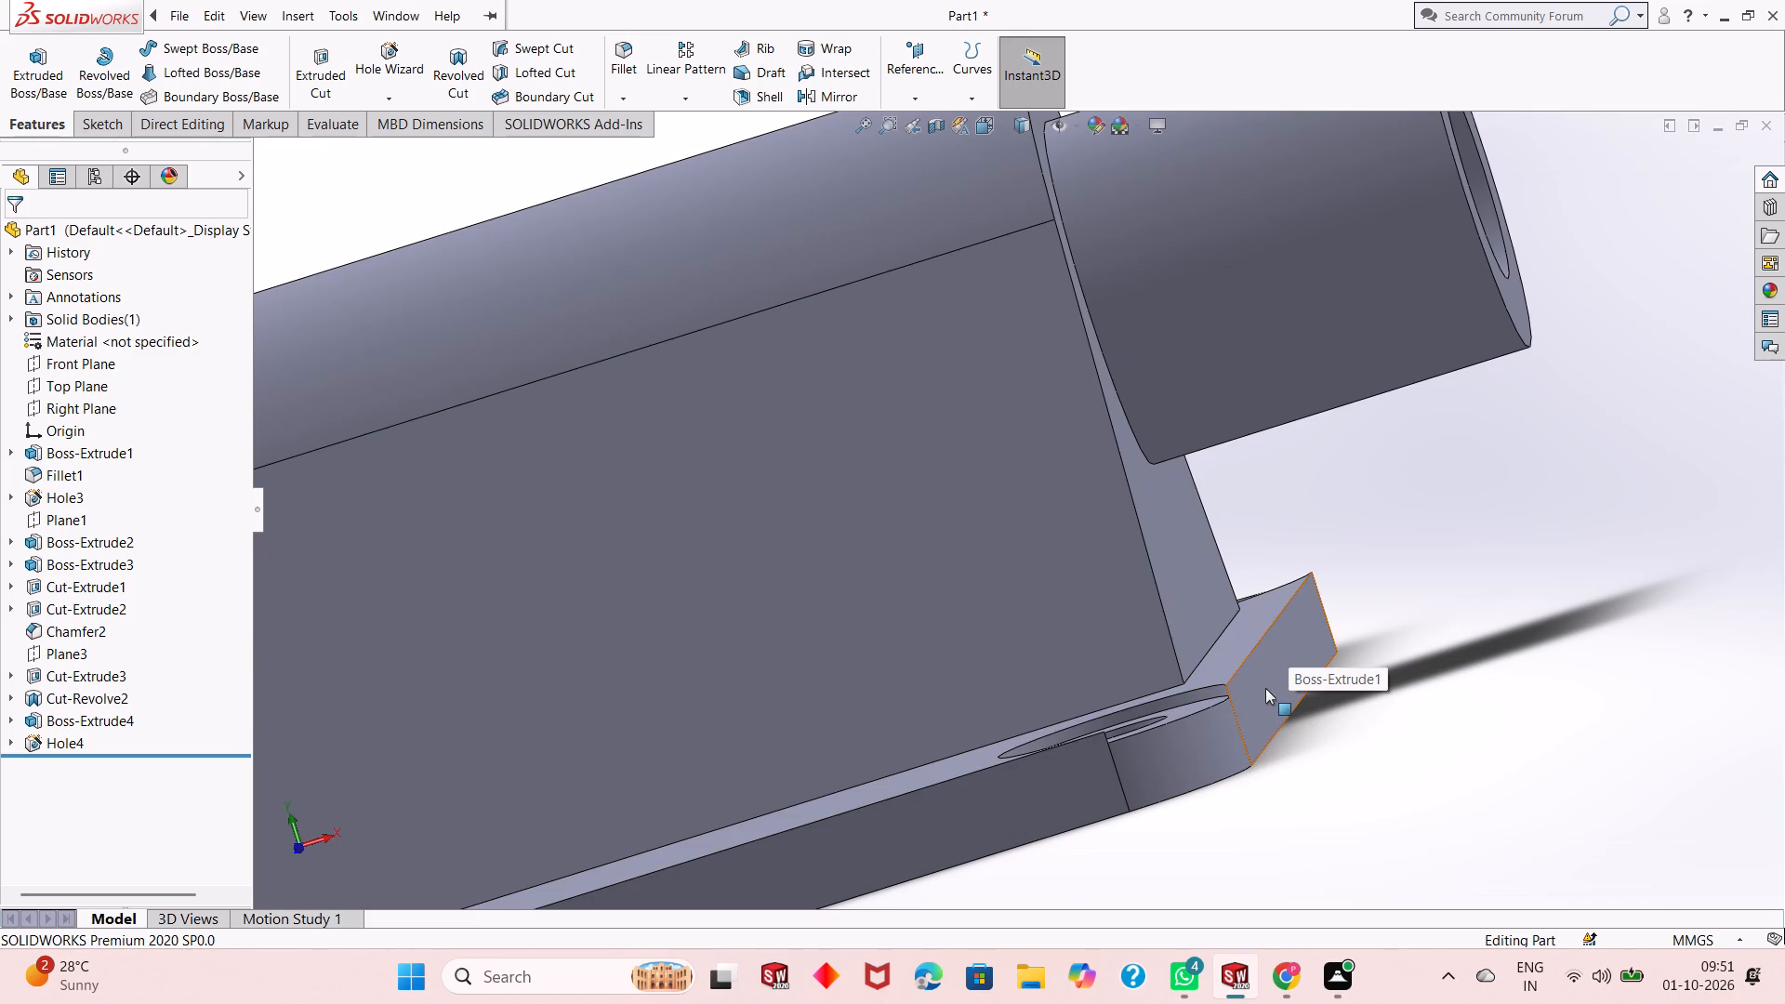
Sketch a circle about 19 mm in diameter on the base's underside, centred on the midpoint of the edge beneath the longer boss.
{"action": "middle_click_drag", "start_coordinate": [1342, 747], "coordinate": [1346, 545]}
{"action": "left_click", "coordinate": [1227, 600]}
{"action": "left_click", "coordinate": [1303, 542]}
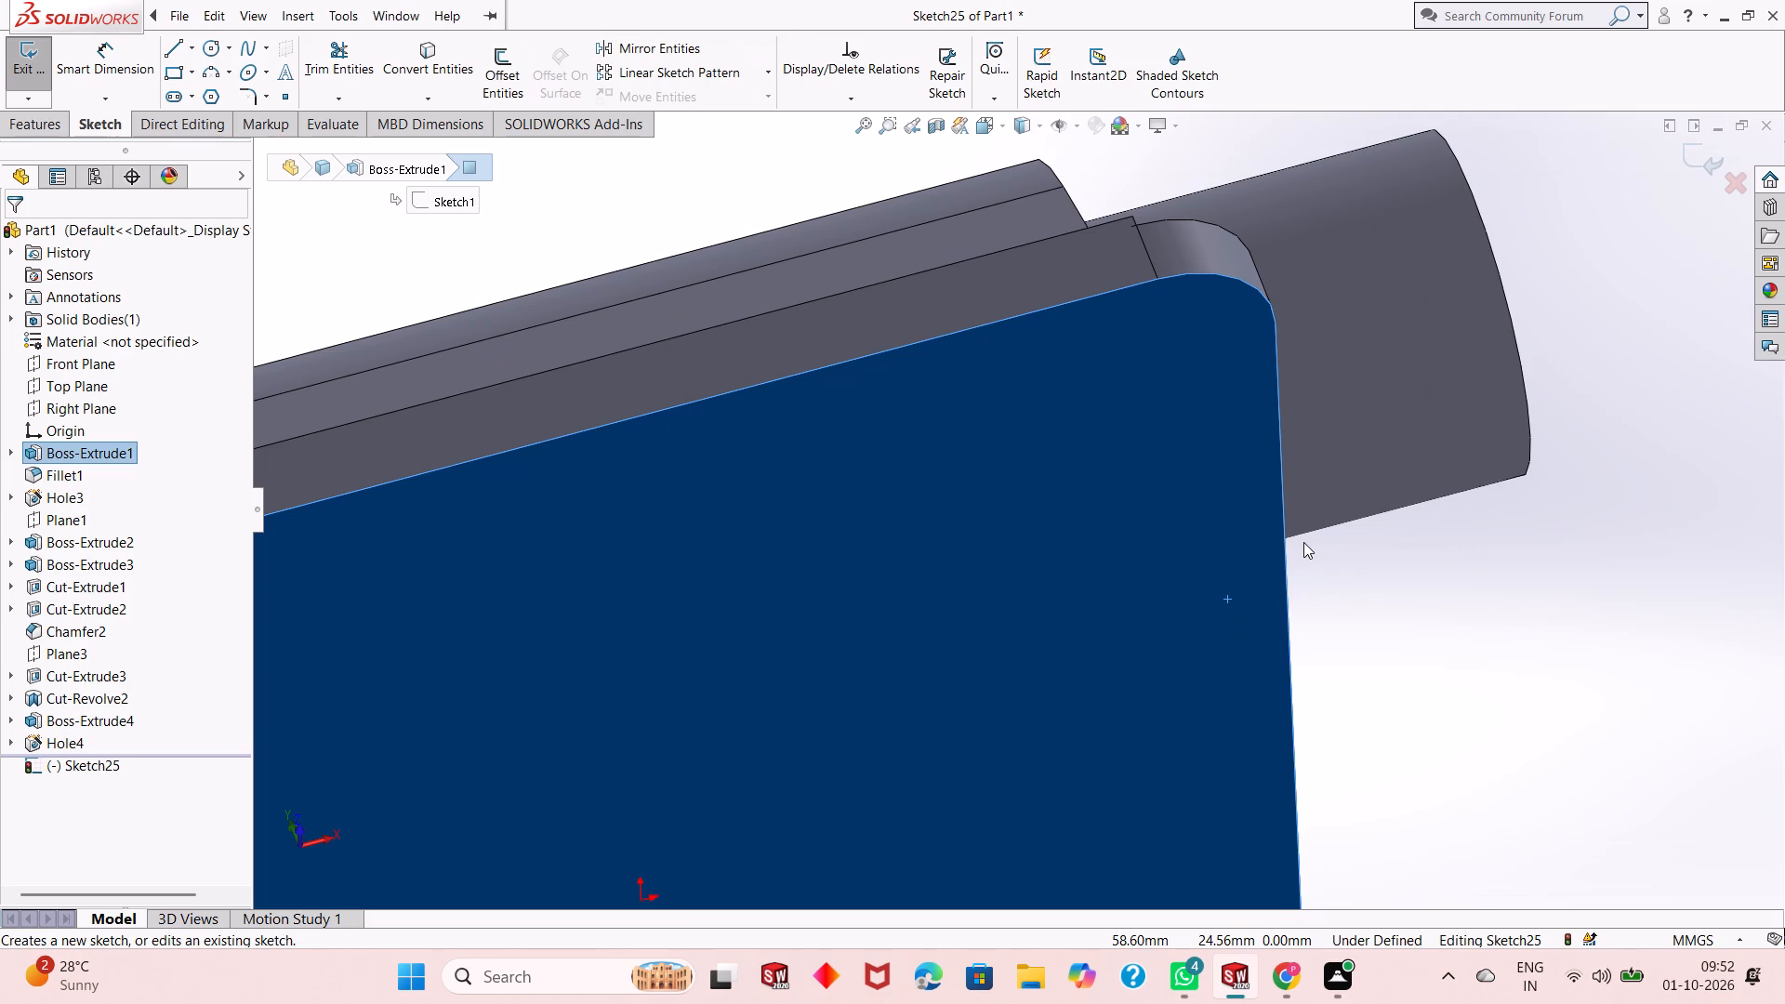
{"action": "key", "text": "ctrl+8"}
{"action": "key", "text": "grave"}
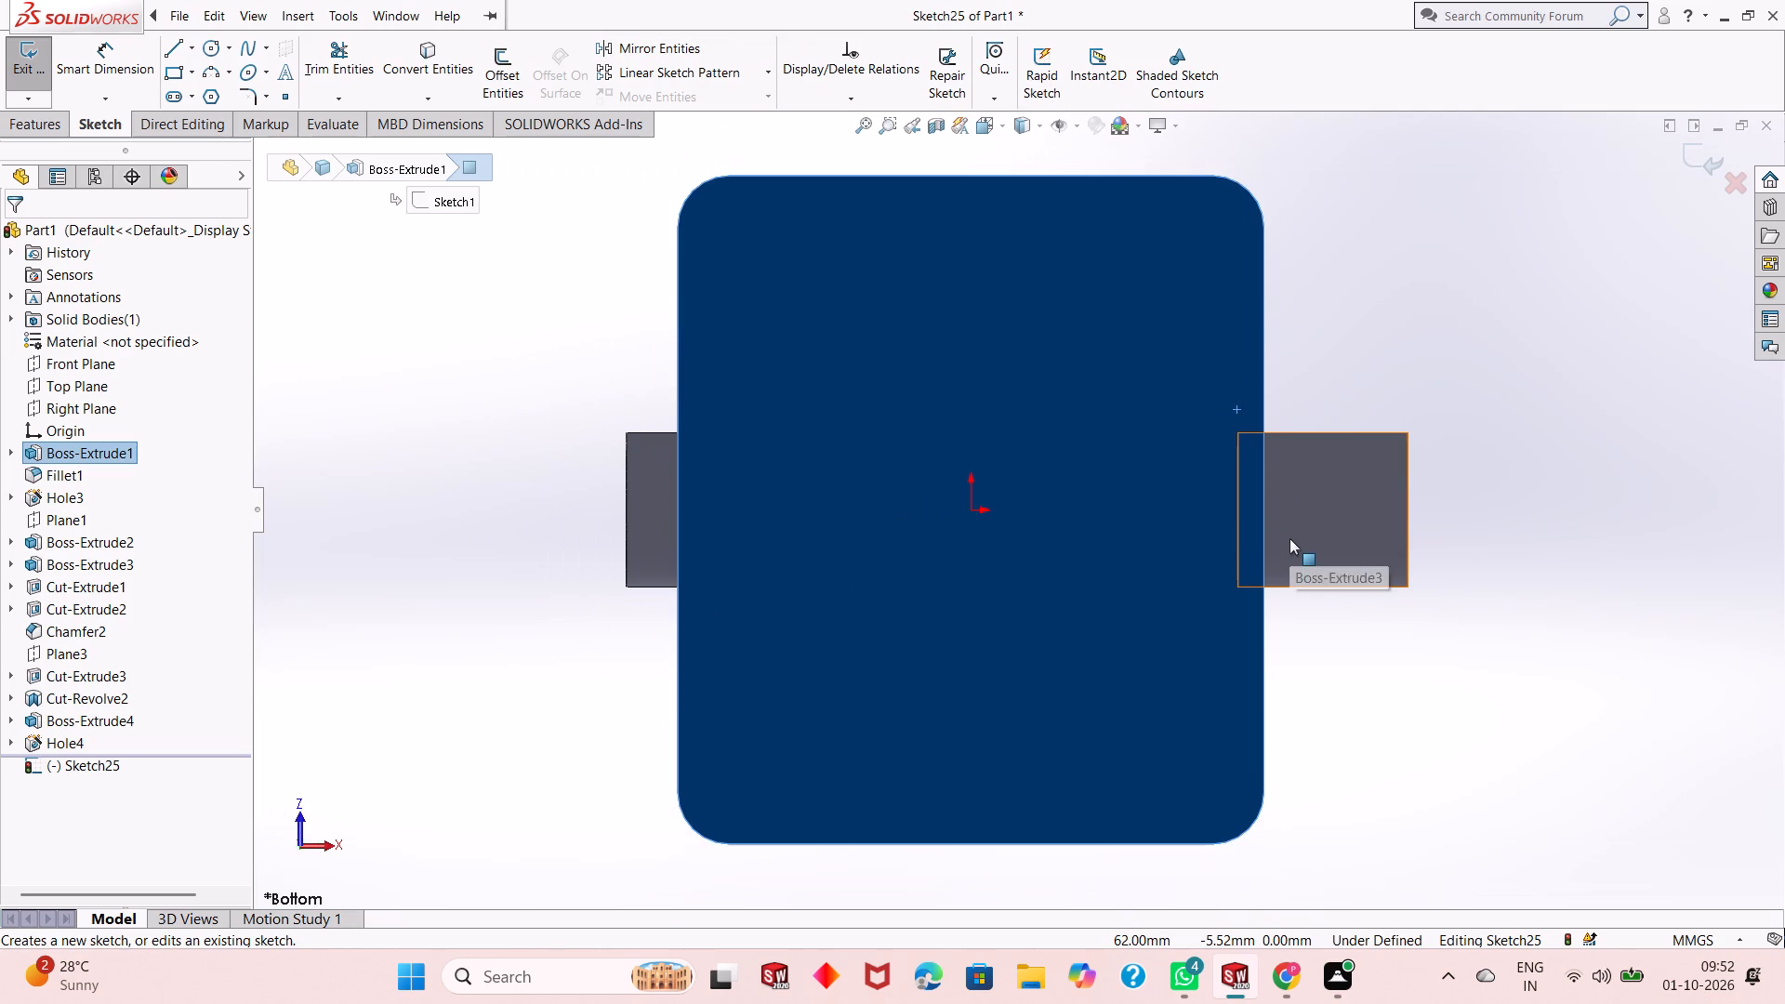
{"action": "key", "text": "Escape"}
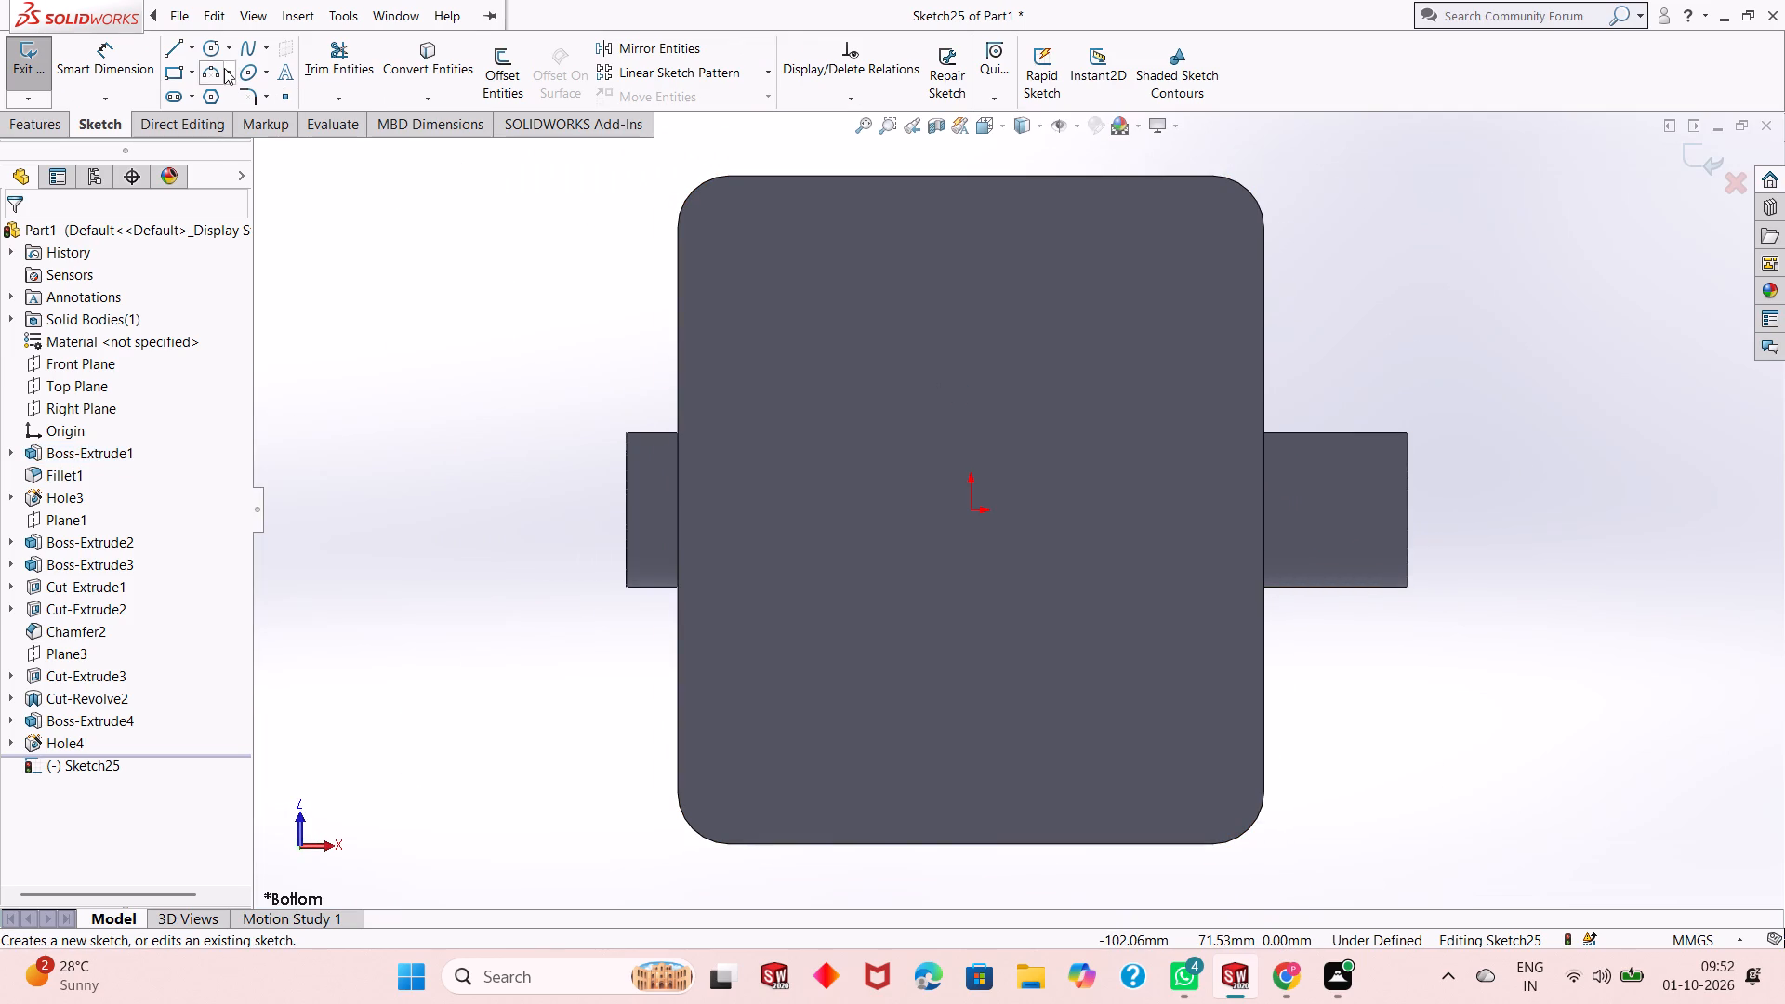
{"action": "left_click", "coordinate": [215, 53]}
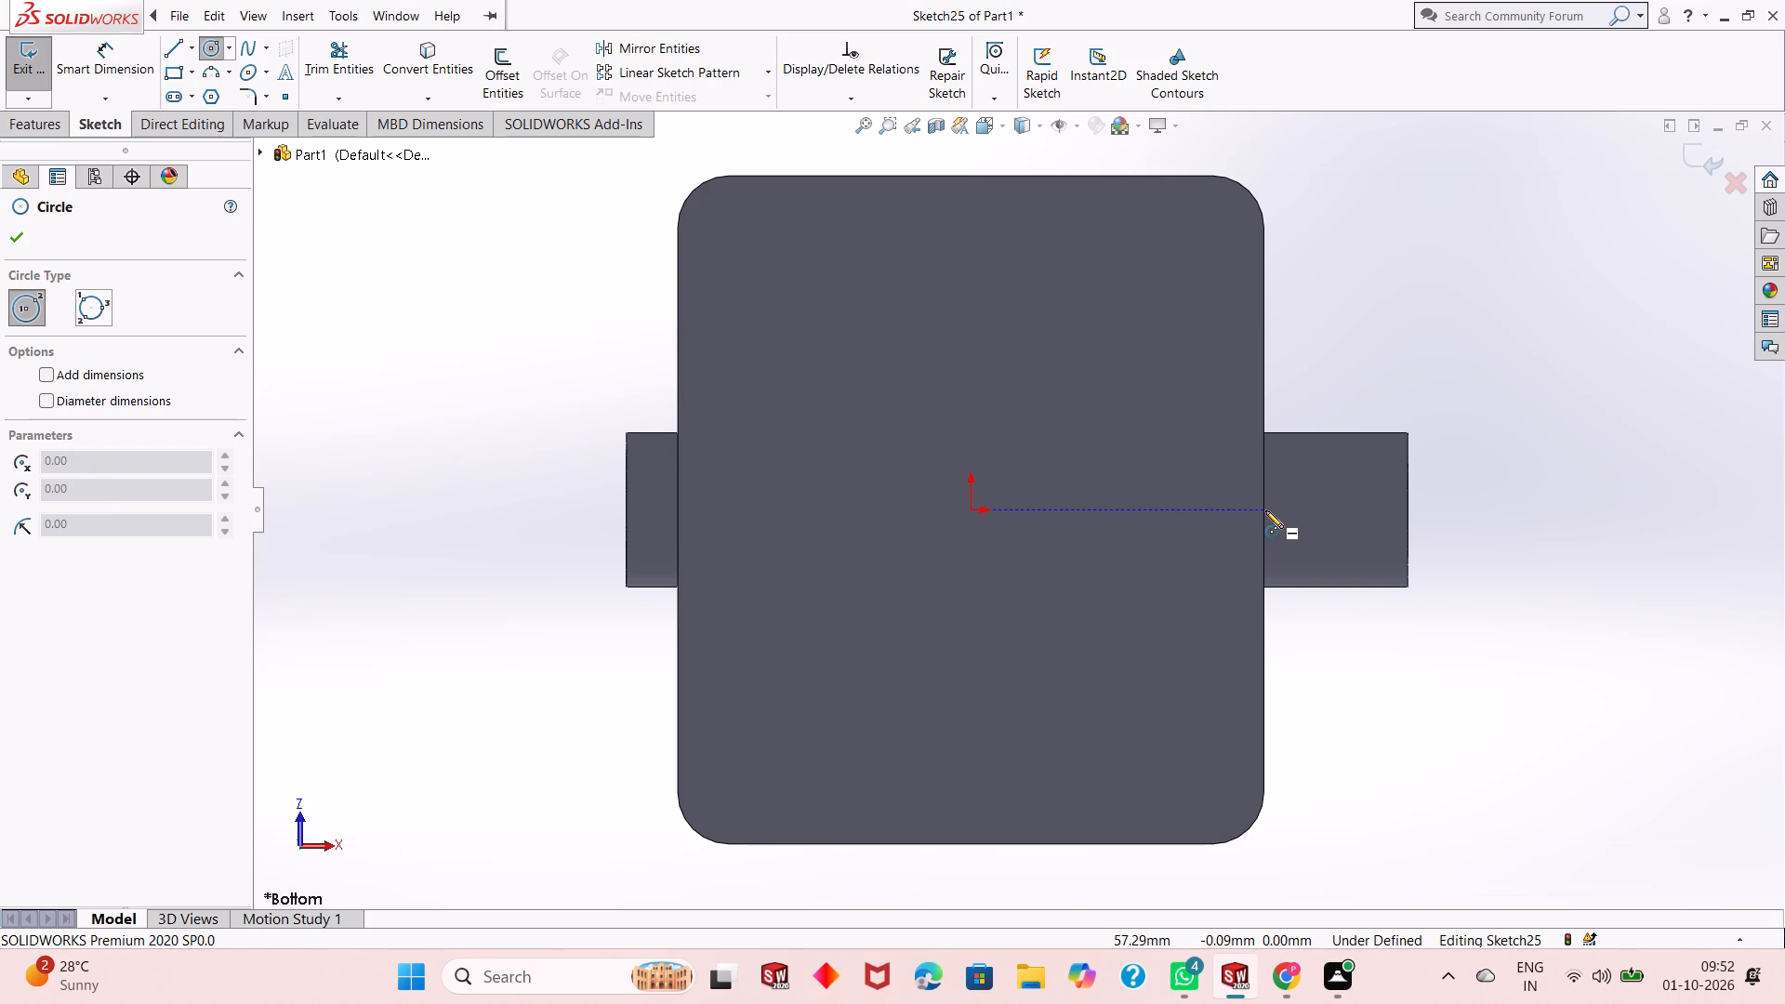
{"action": "left_click", "coordinate": [1263, 509]}
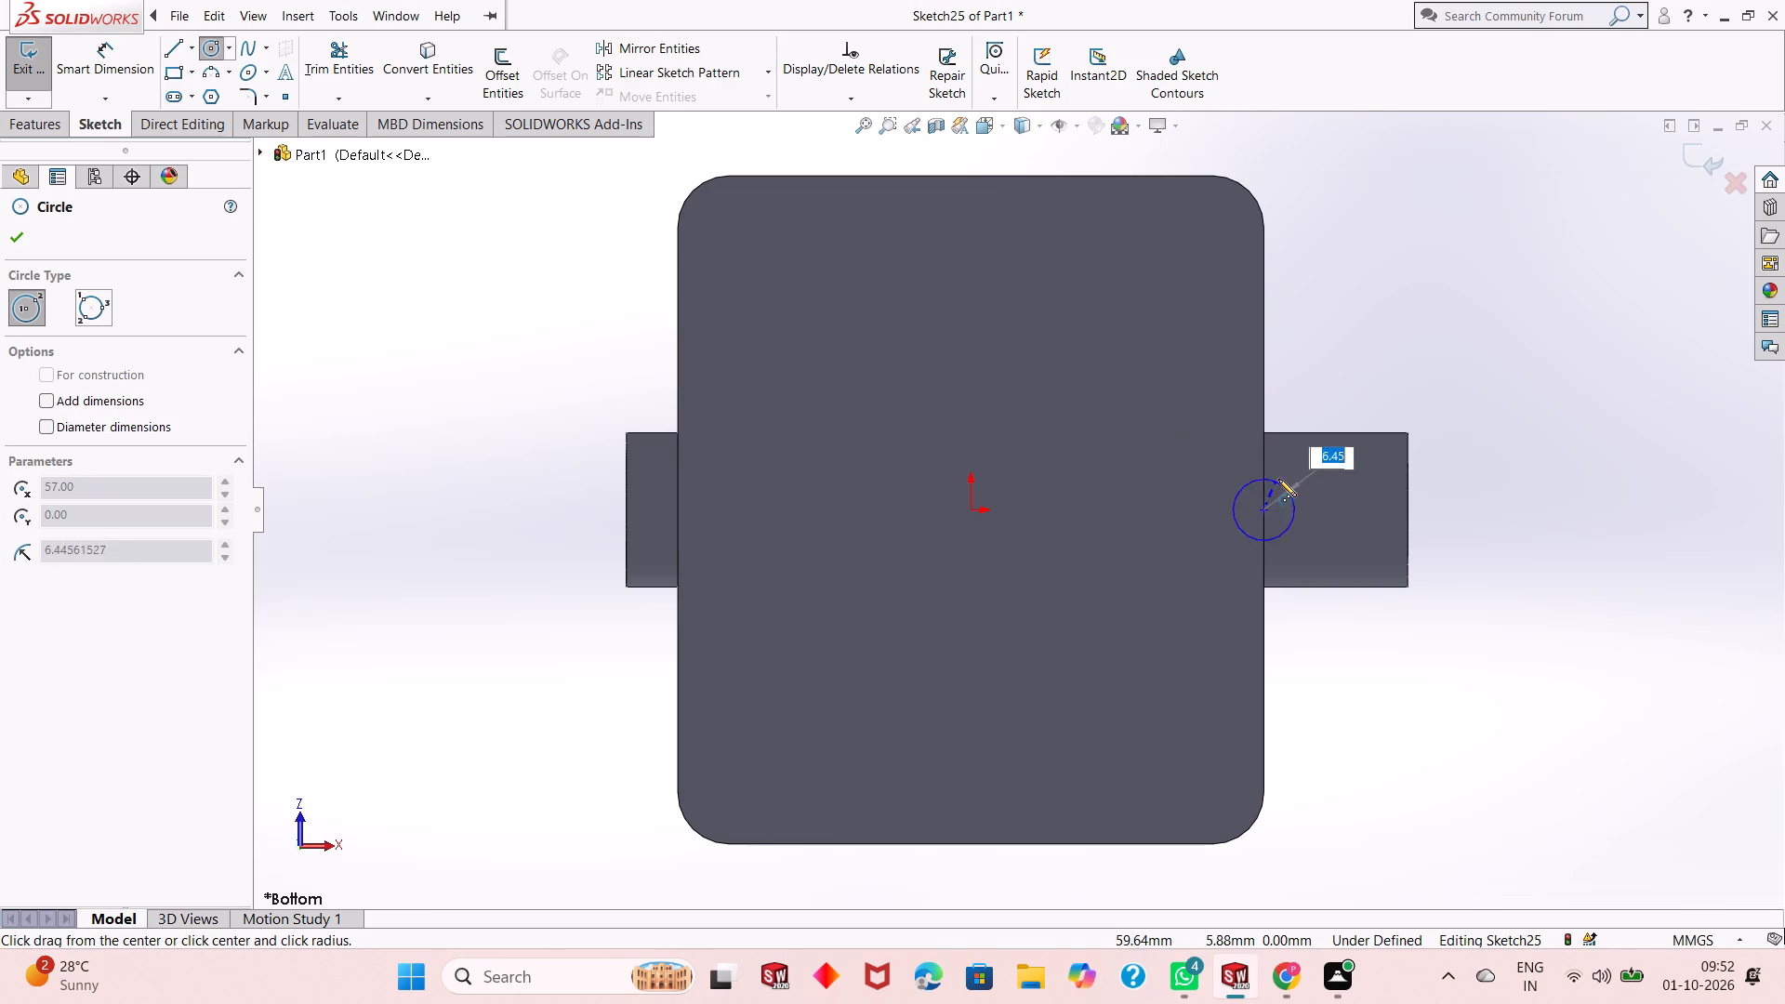
{"action": "left_click", "coordinate": [1290, 469]}
{"action": "right_click", "coordinate": [1323, 265]}
{"action": "left_click", "coordinate": [1353, 280]}
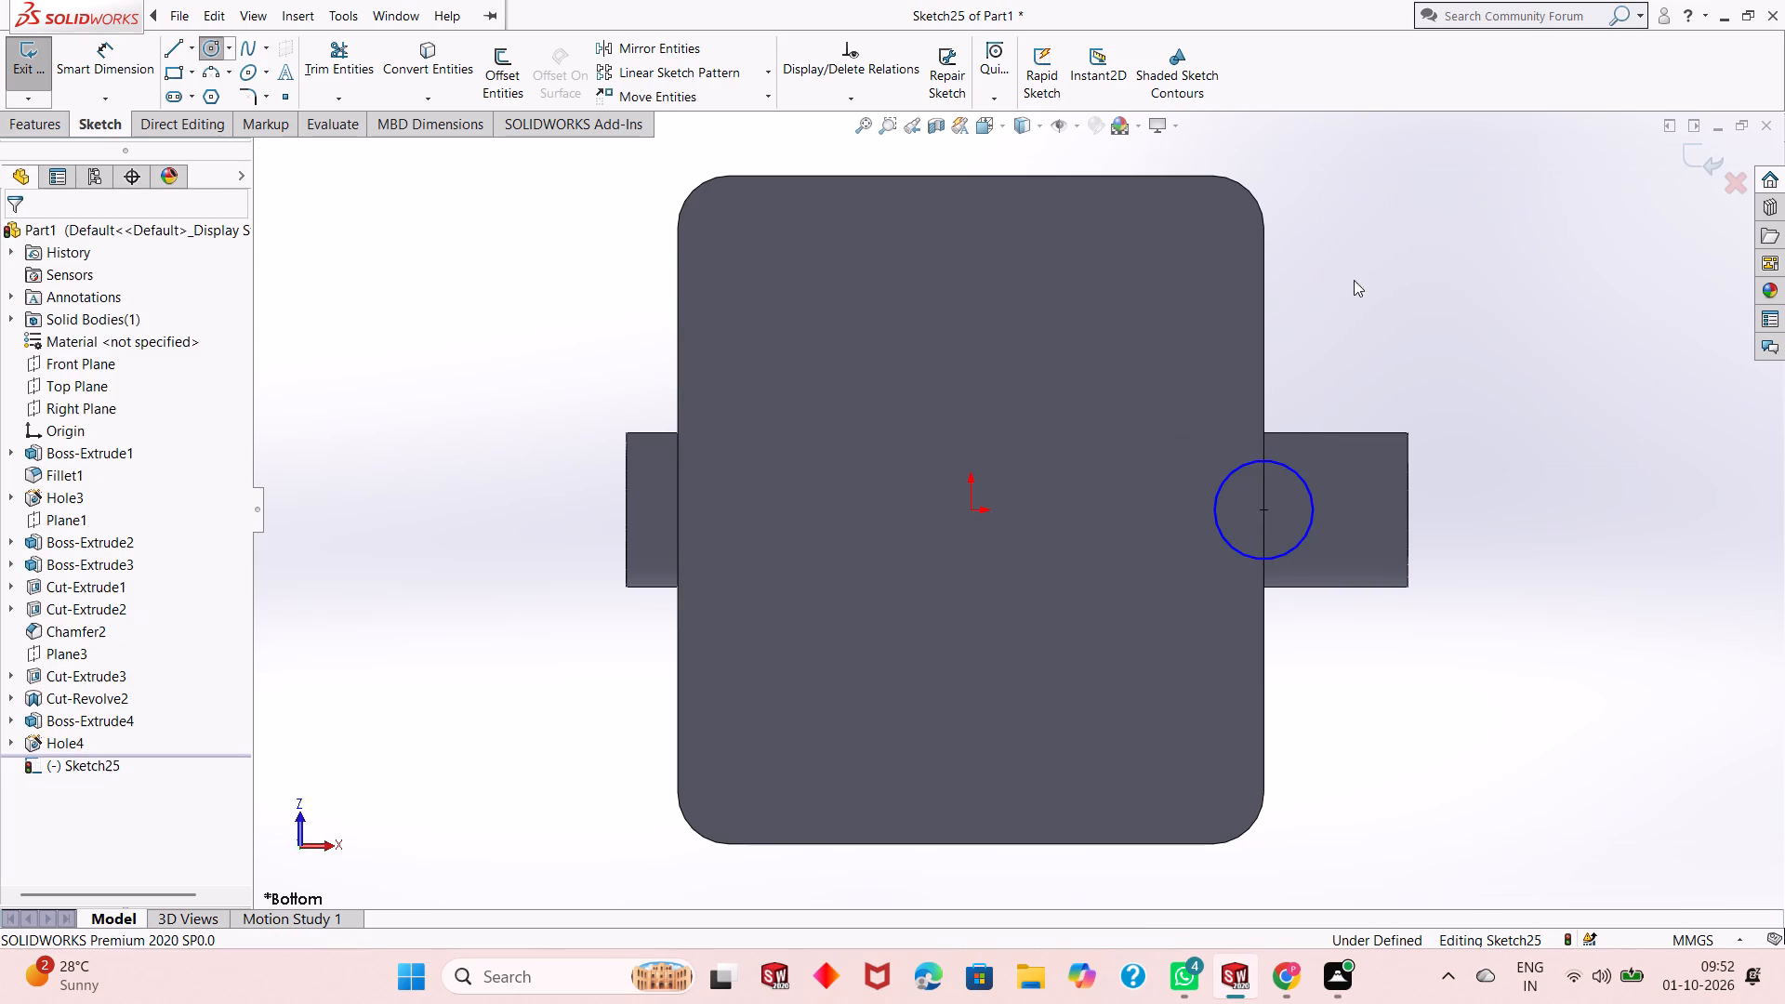
Dimension the circle's diameter, entering 10 mm first and changing it to 20 mm.
{"action": "left_click", "coordinate": [111, 63]}
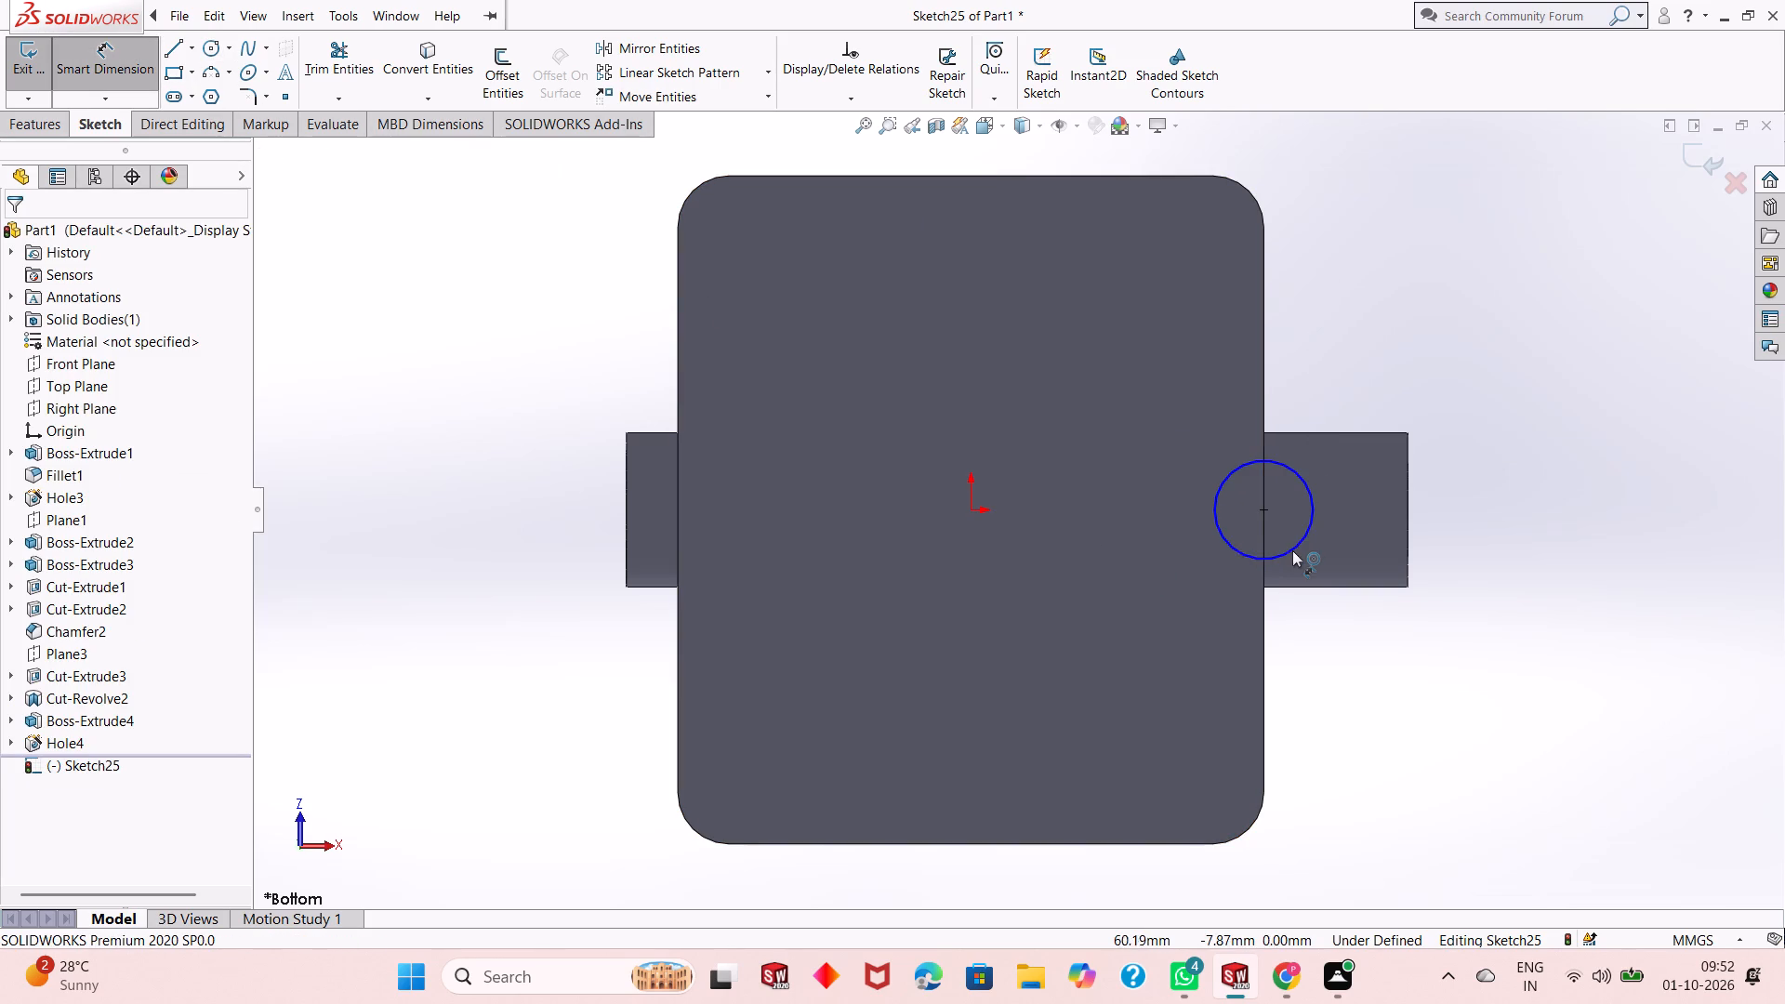
{"action": "left_click", "coordinate": [1302, 537]}
{"action": "left_click", "coordinate": [1368, 721]}
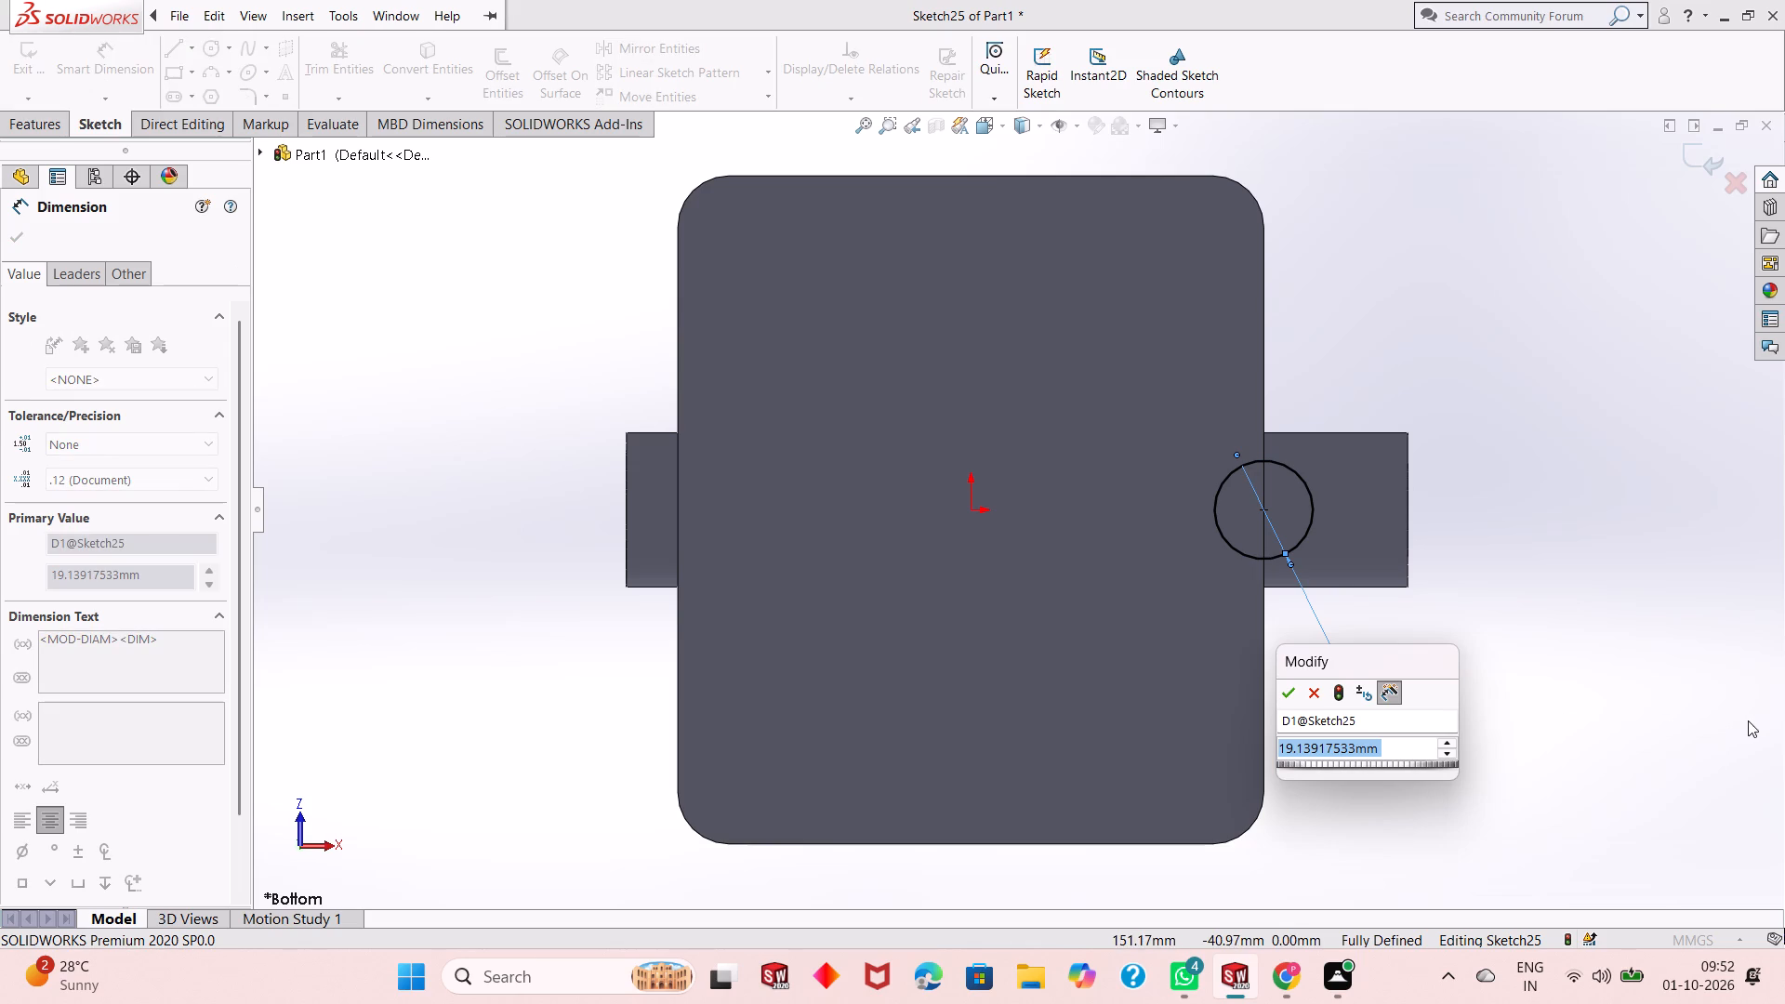
{"action": "middle_click_drag", "start_coordinate": [1422, 506], "coordinate": [1417, 648]}
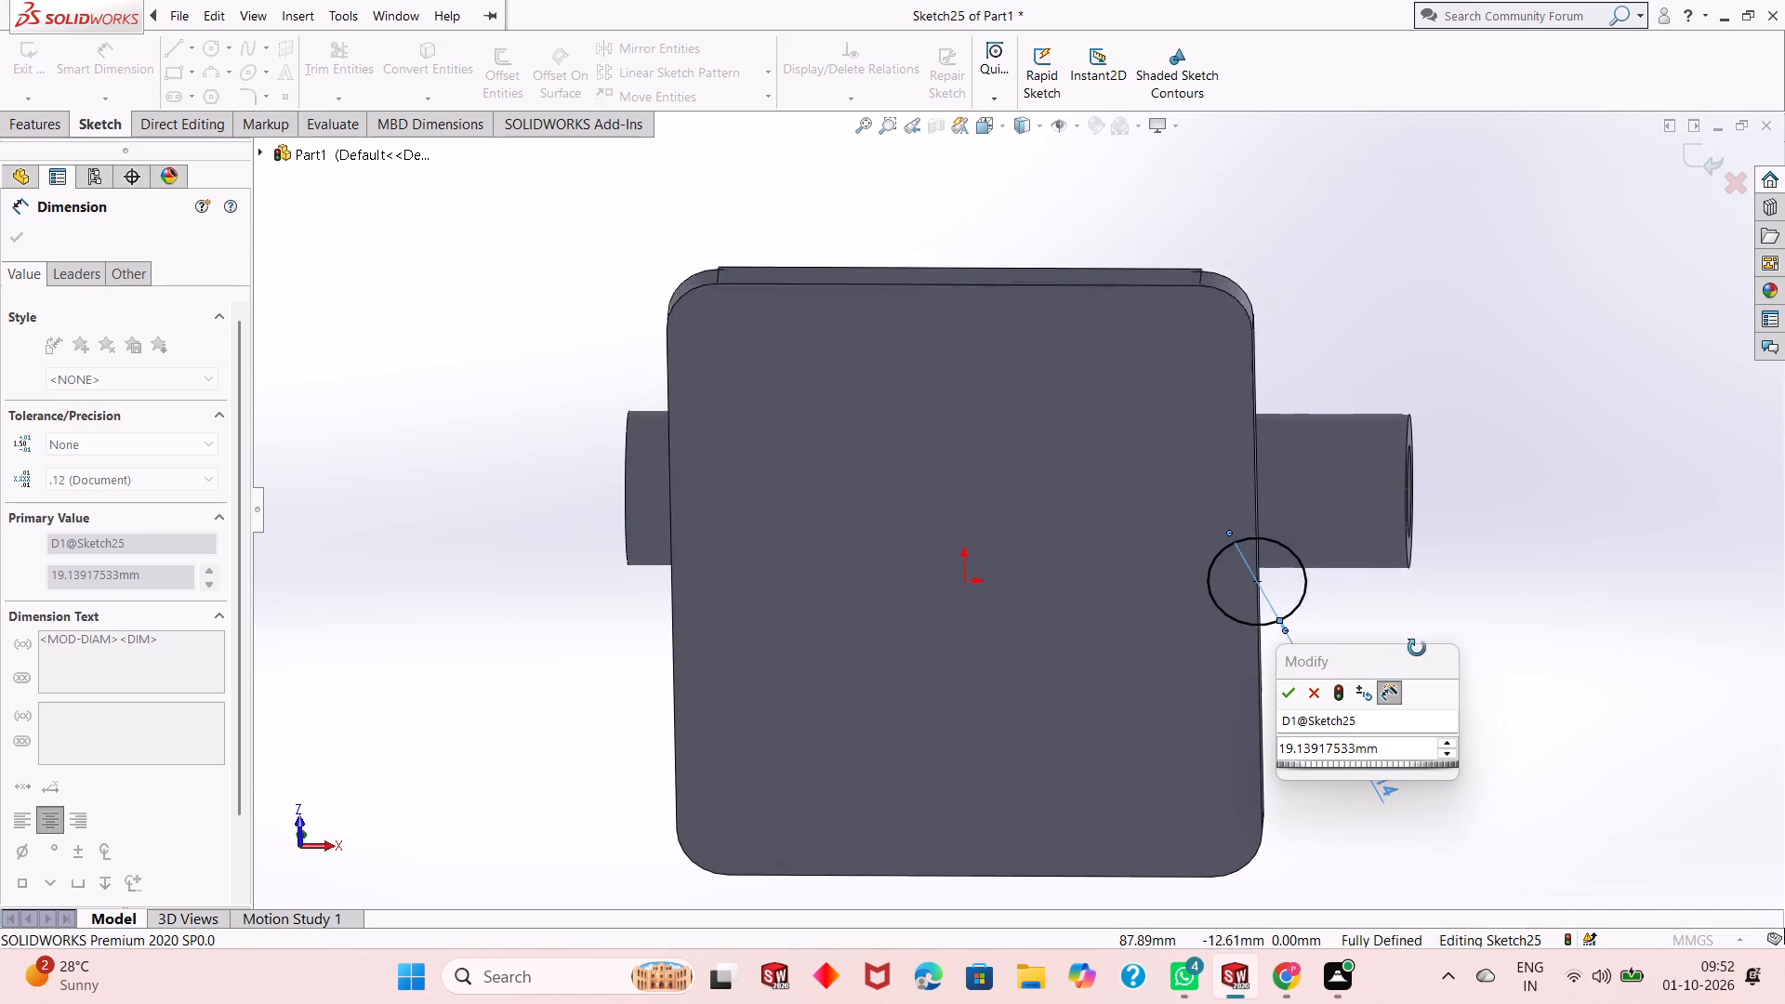
{"action": "middle_click_drag", "start_coordinate": [1417, 648], "coordinate": [1424, 527]}
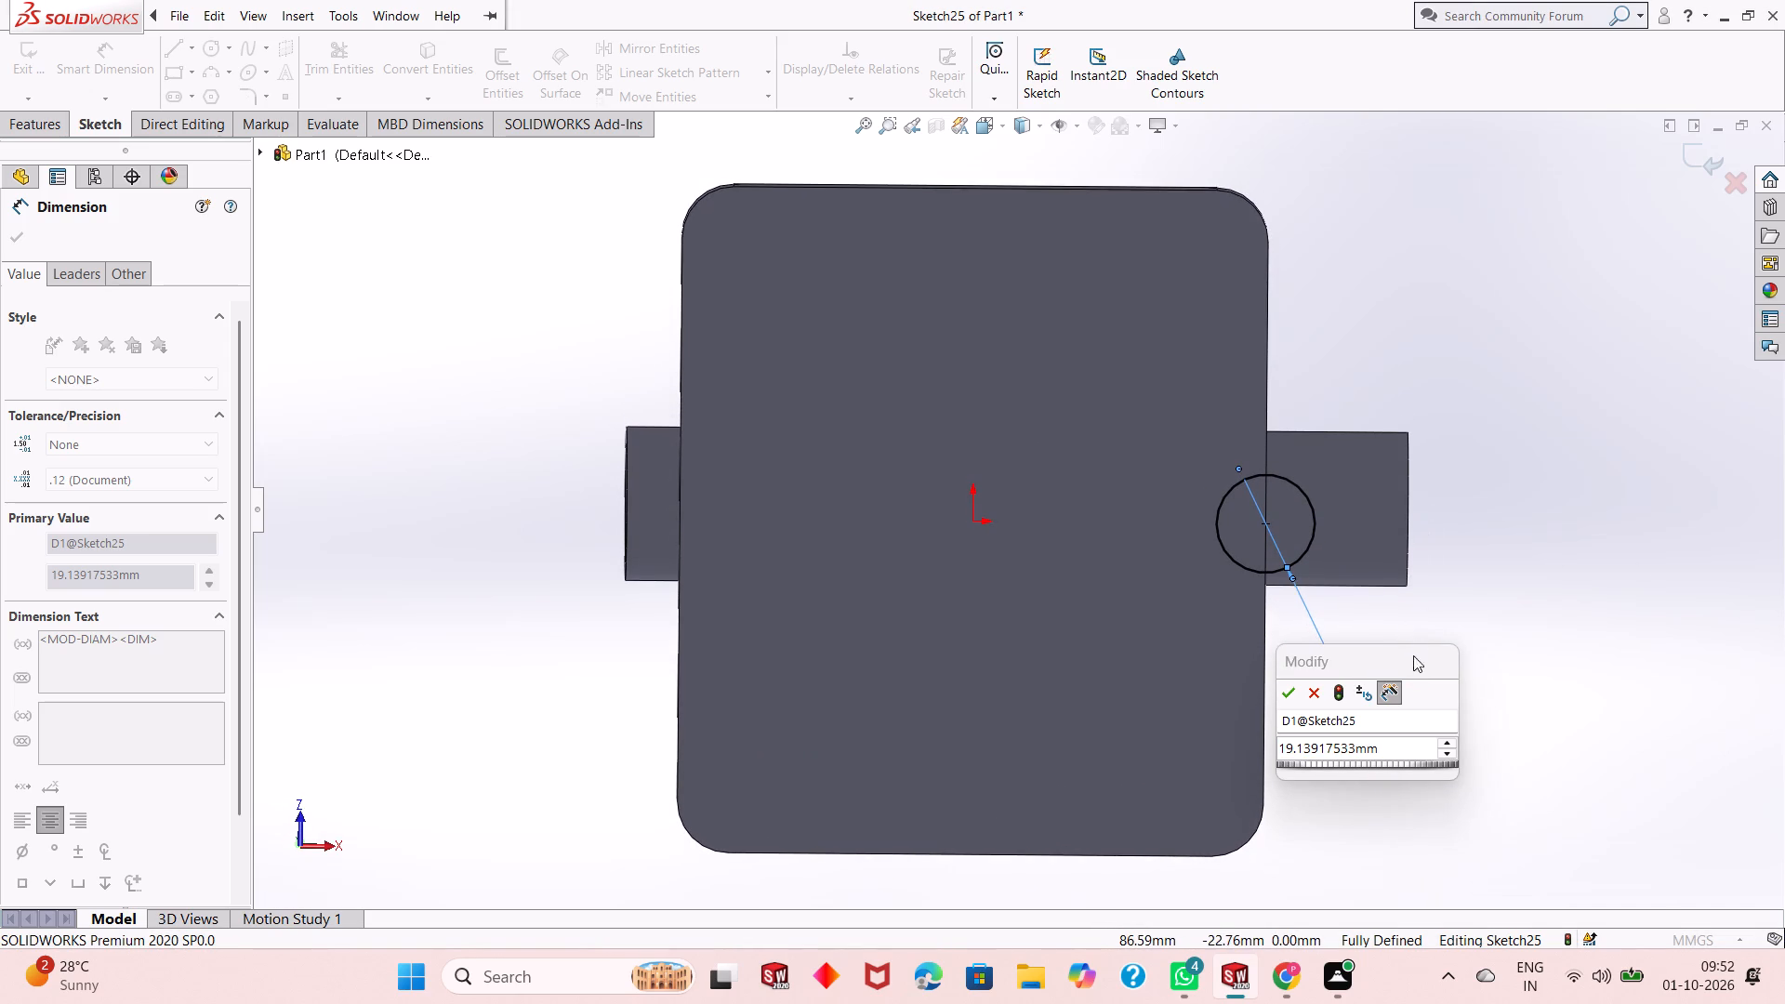
{"action": "left_click", "coordinate": [1399, 741]}
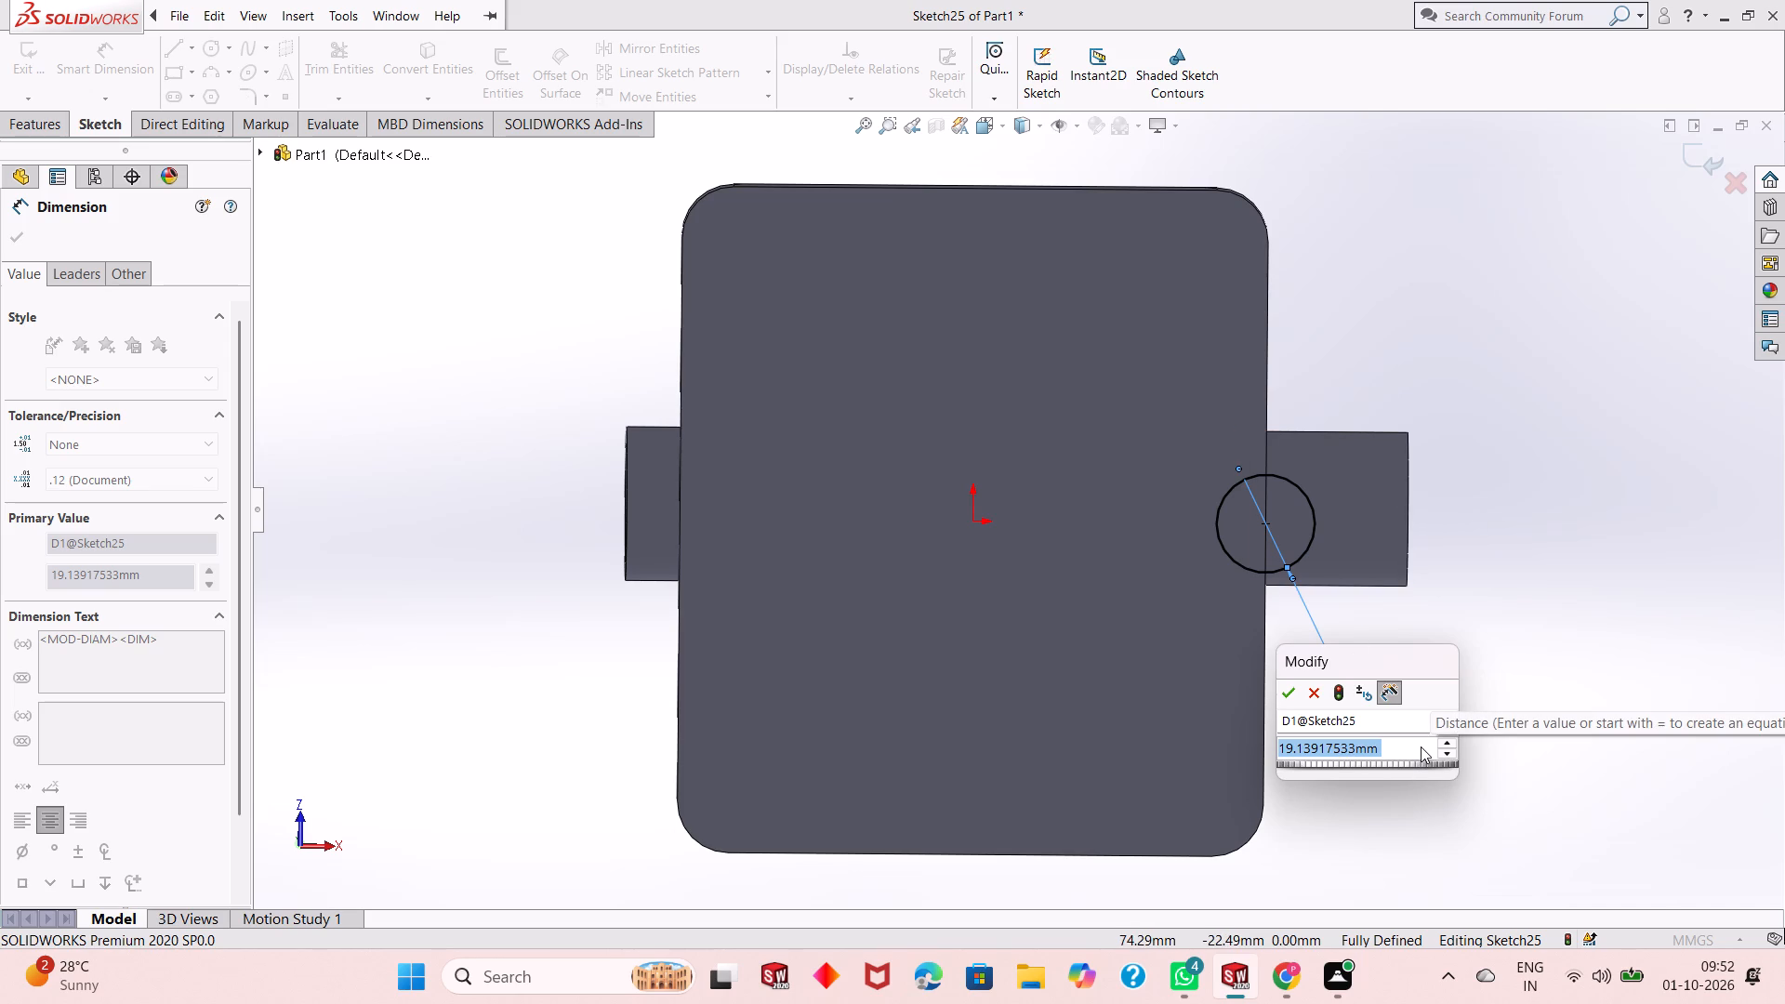
{"action": "type", "text": "10"}
{"action": "key", "text": "Return"}
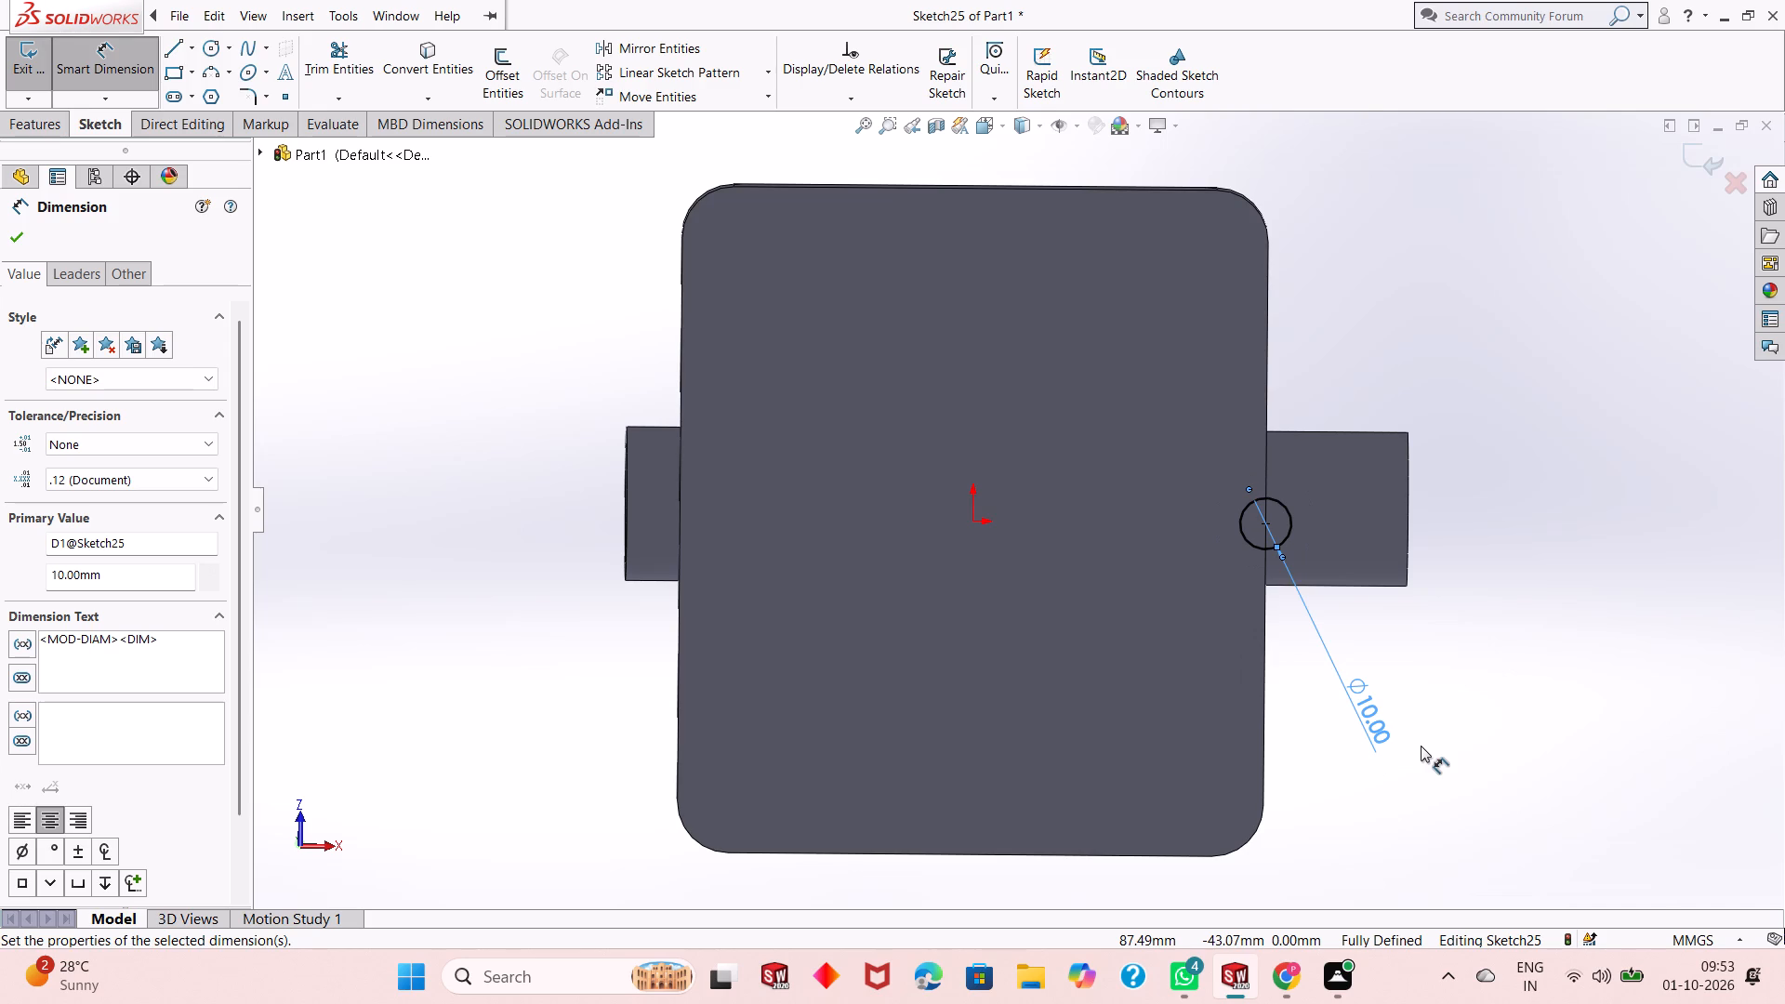
{"action": "double_click", "coordinate": [1383, 726]}
{"action": "type", "text": "20"}
{"action": "key", "text": "Return"}
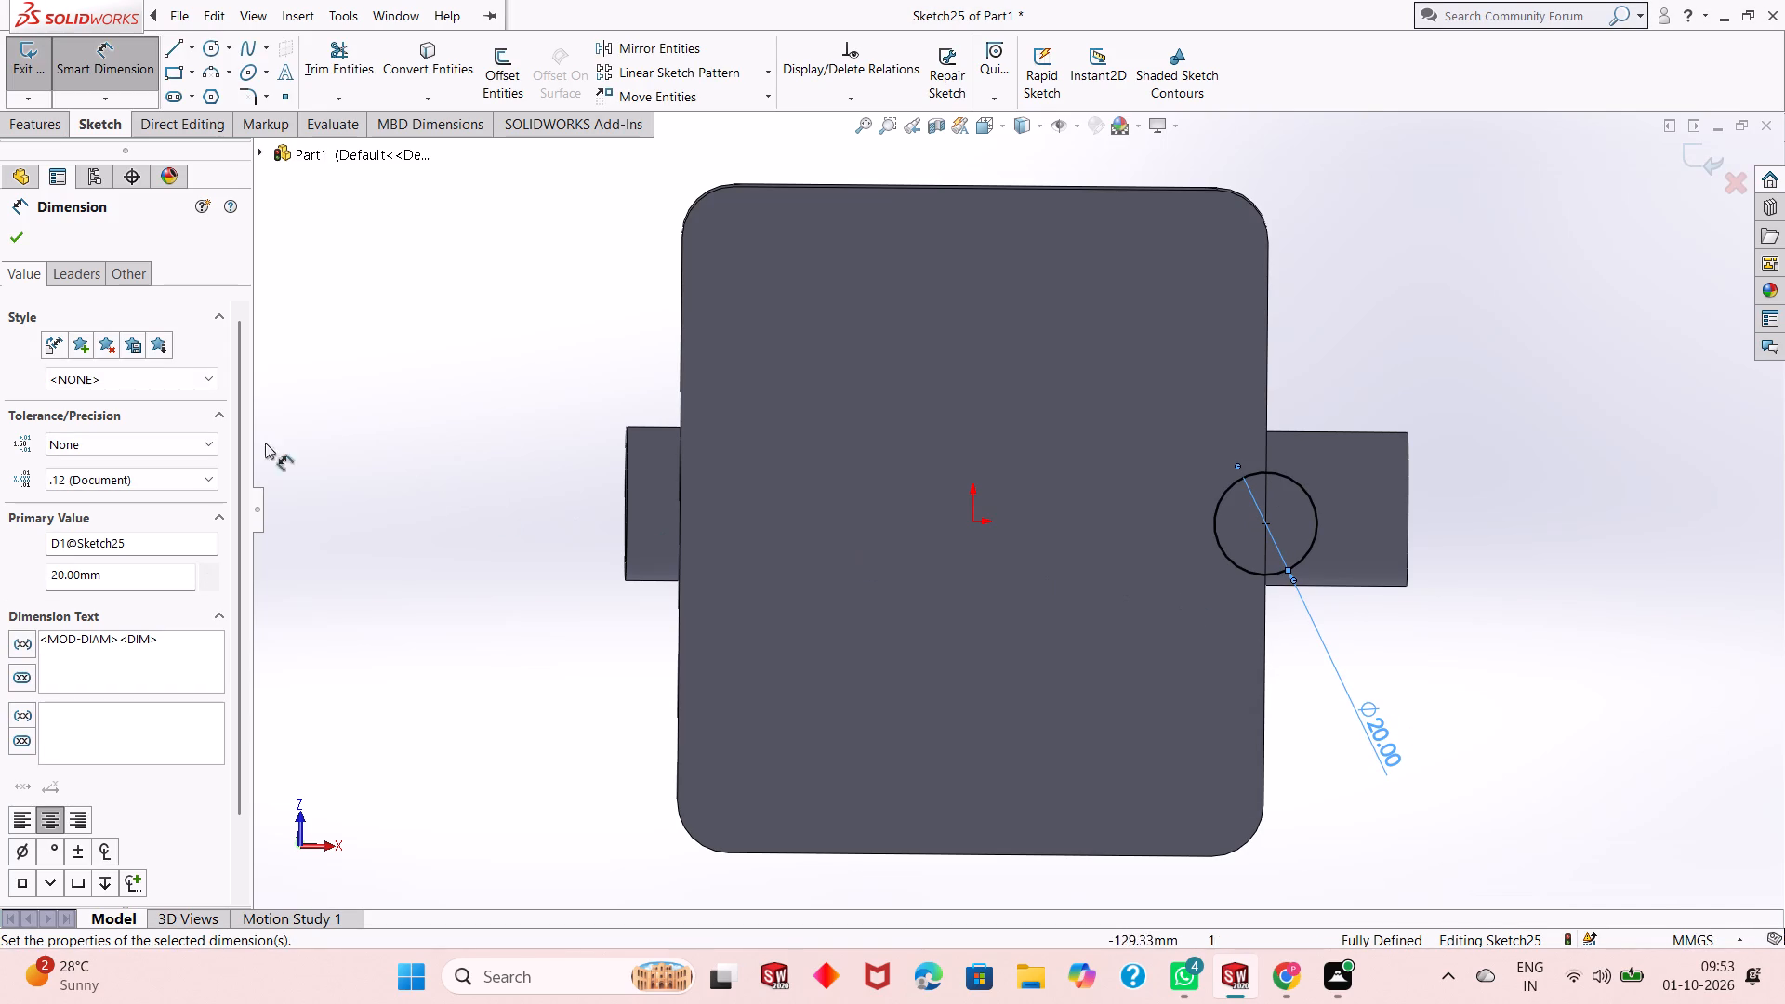
{"action": "left_click", "coordinate": [15, 237]}
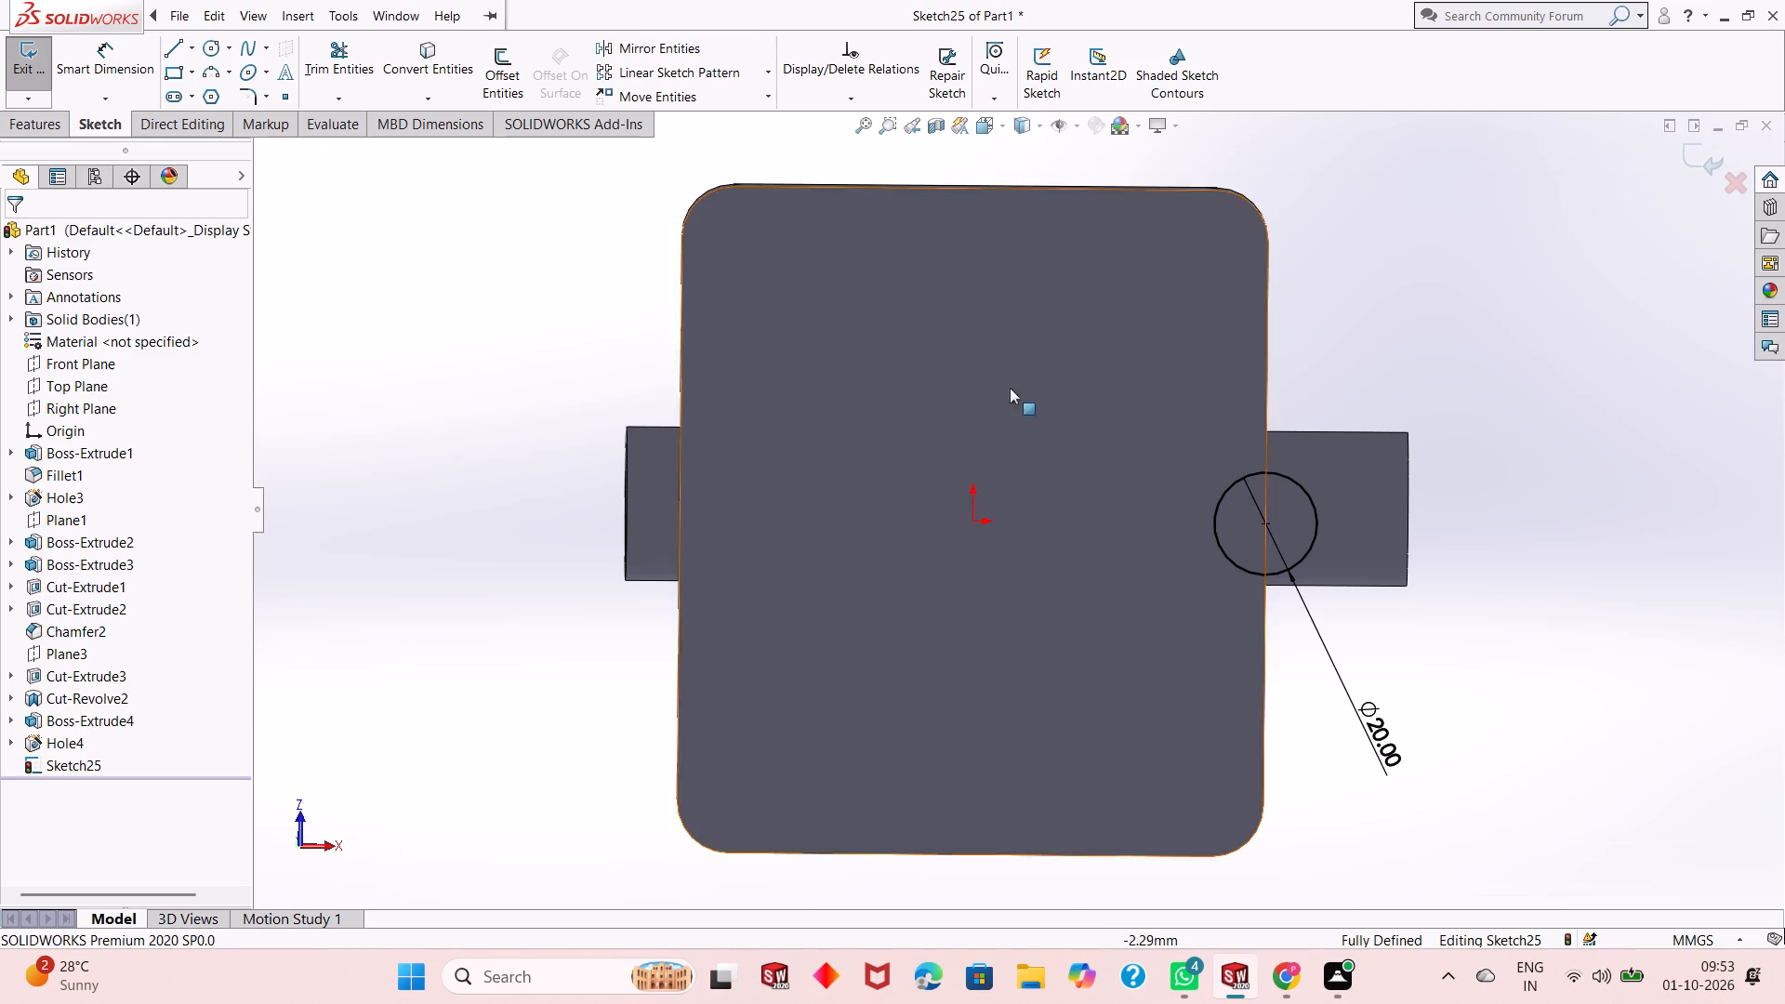
Extrude the 20 mm circle upward from the base's underside with Up To Next, merging it into the body beneath the longer boss.
{"action": "middle_click_drag", "start_coordinate": [1353, 383], "coordinate": [1142, 605]}
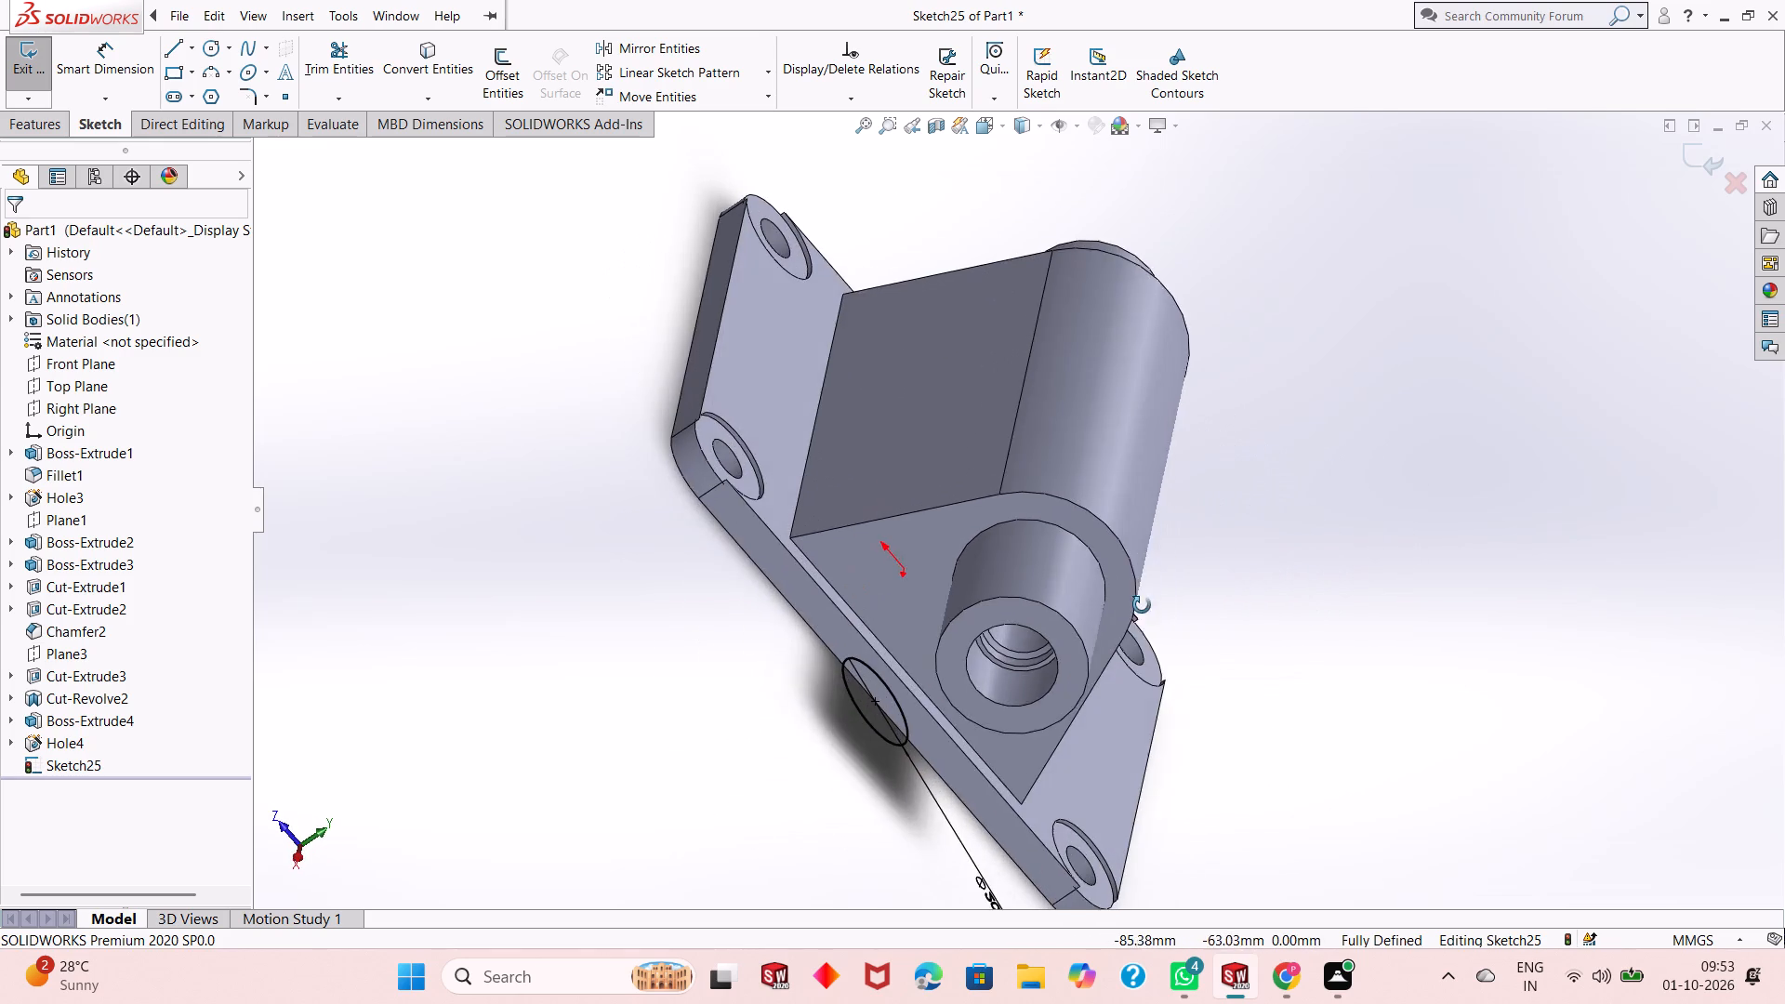
{"action": "middle_click_drag", "start_coordinate": [1142, 605], "coordinate": [1023, 600]}
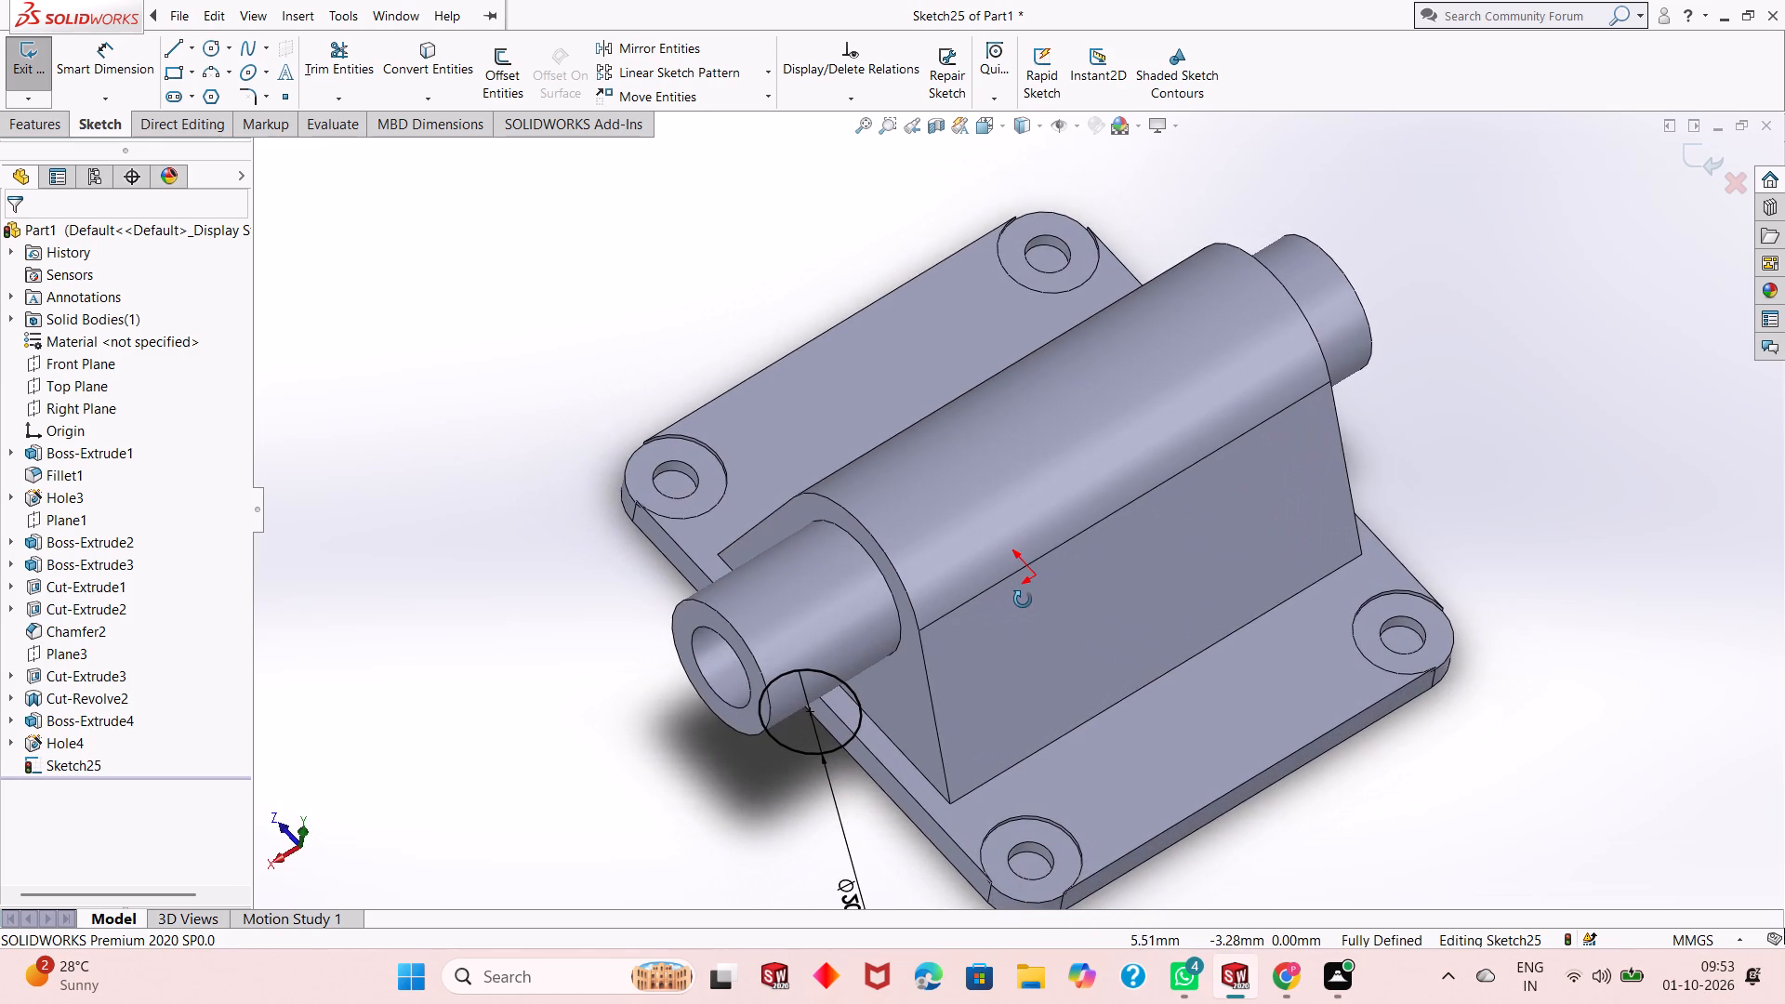
{"action": "middle_click_drag", "start_coordinate": [1023, 600], "coordinate": [1318, 579]}
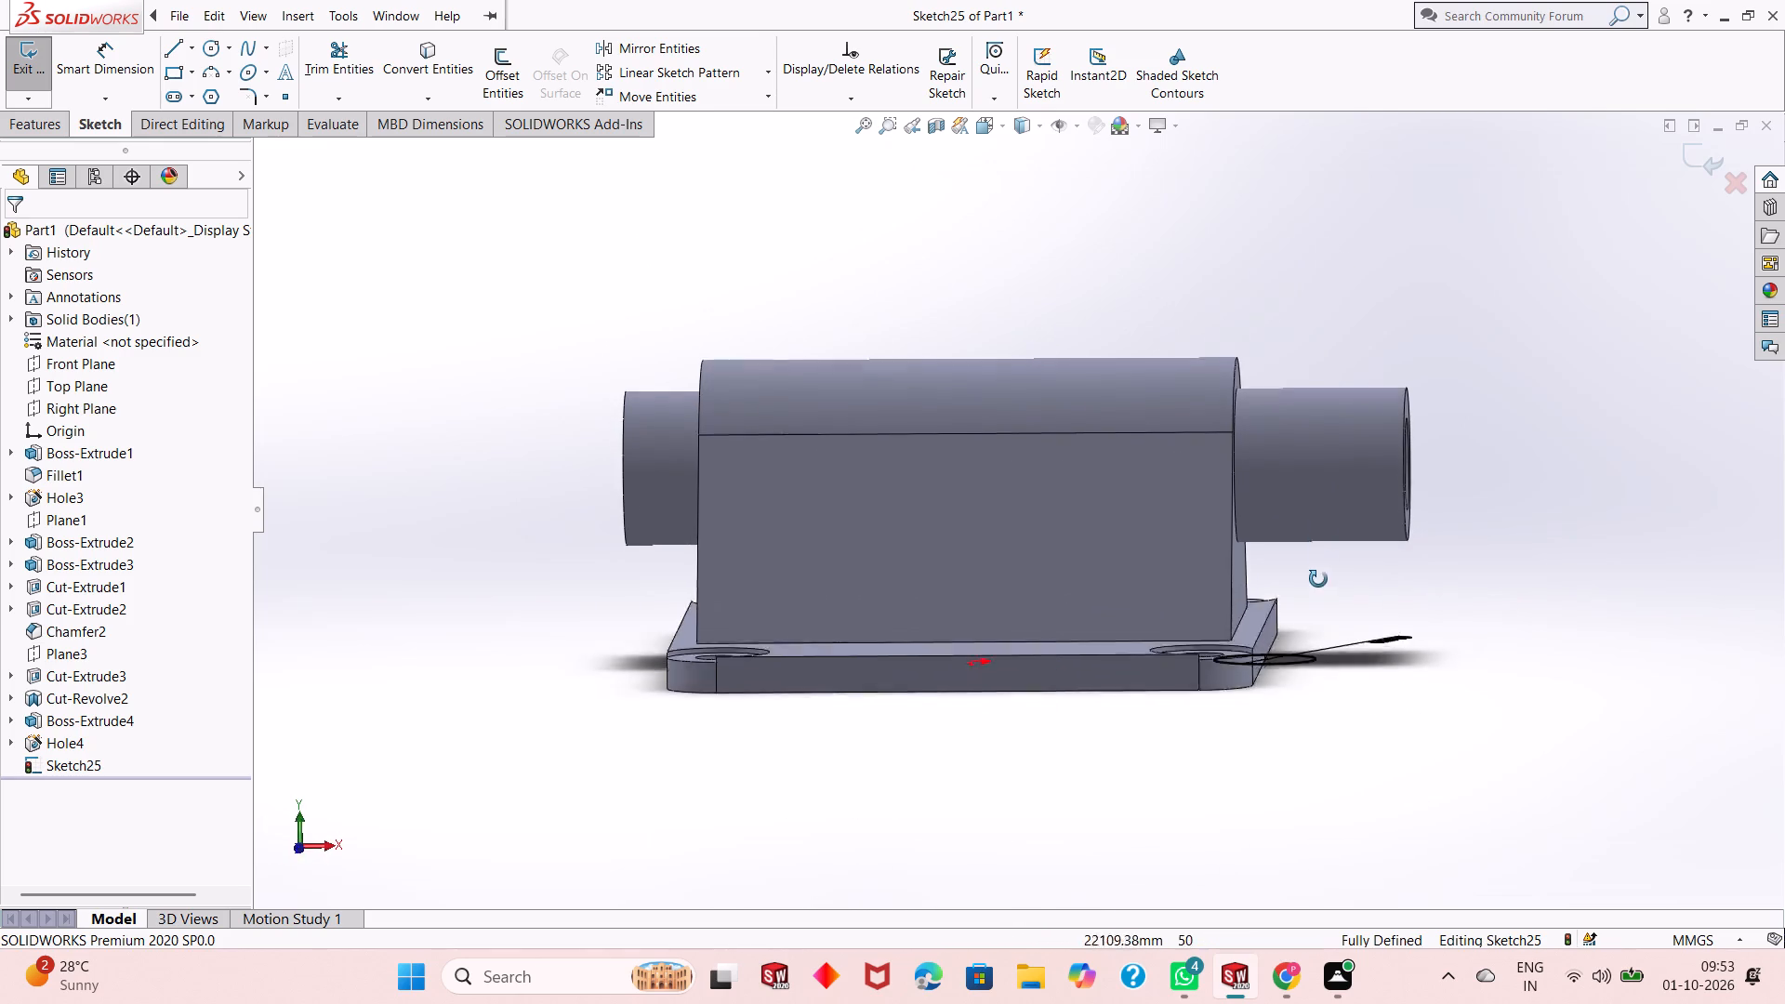
{"action": "middle_click_drag", "start_coordinate": [1318, 579], "coordinate": [1318, 593]}
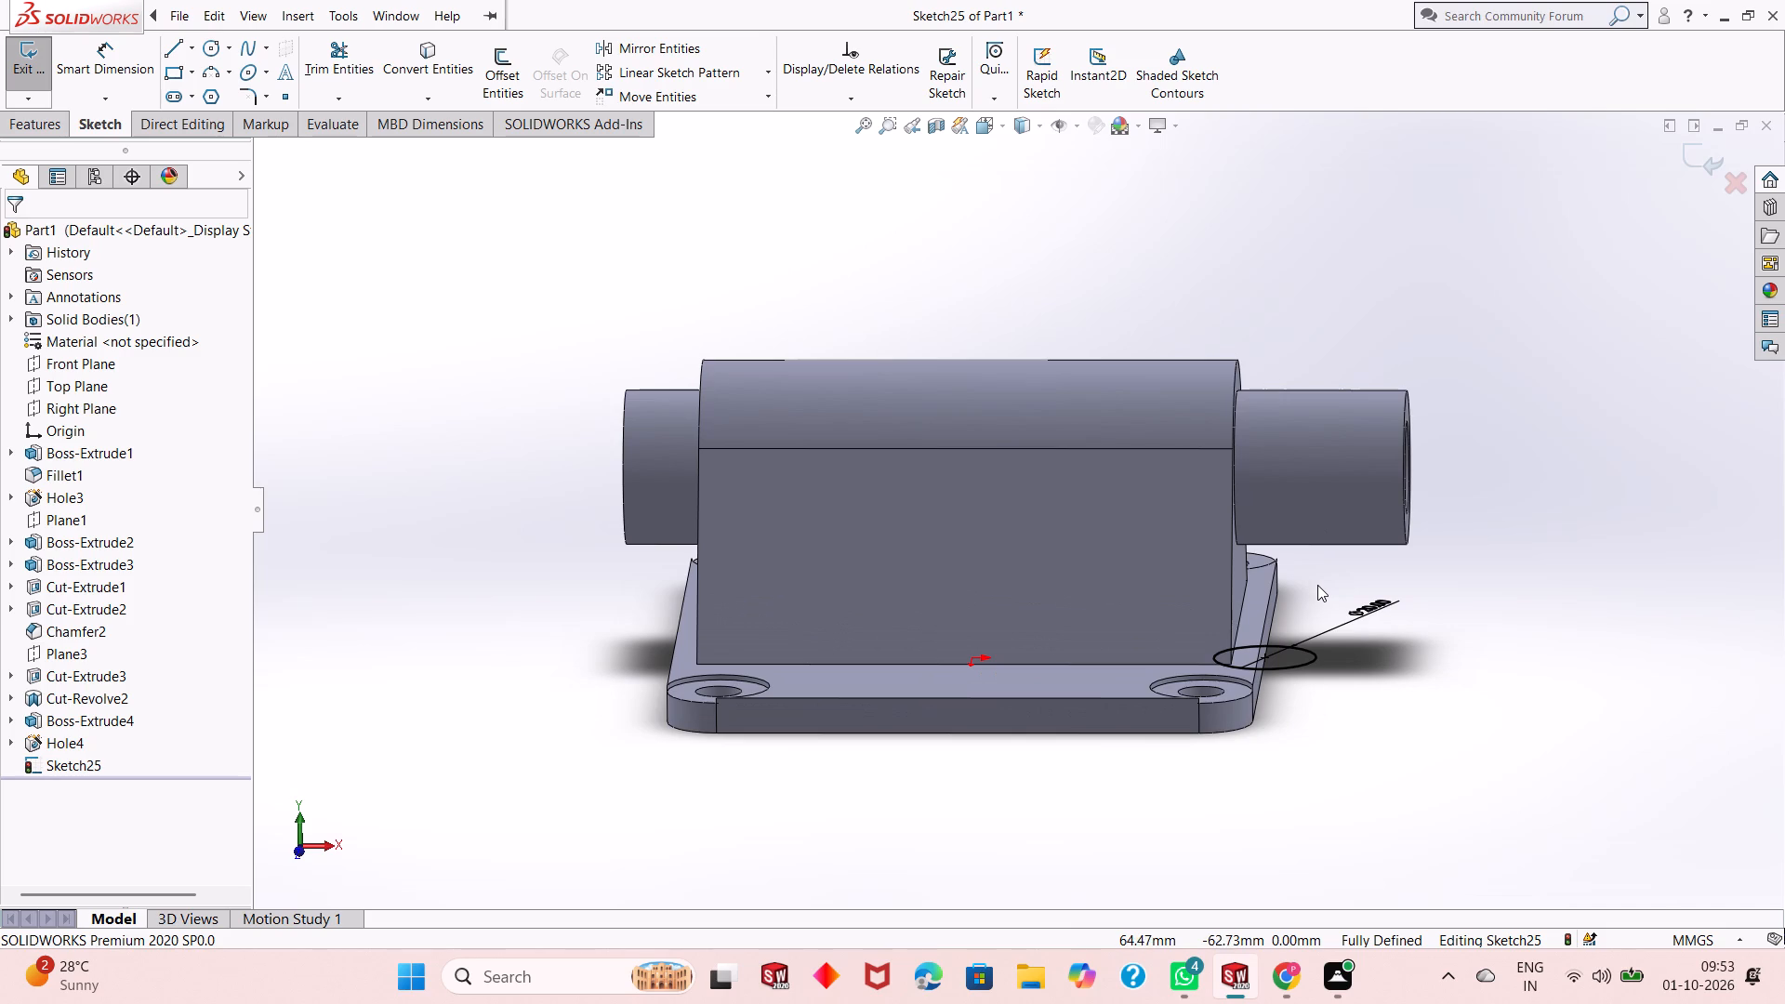
{"action": "scroll", "coordinate": [1418, 698], "scroll_direction": "down", "scroll_amount": 1}
{"action": "middle_click_drag", "start_coordinate": [1391, 715], "coordinate": [1337, 708]}
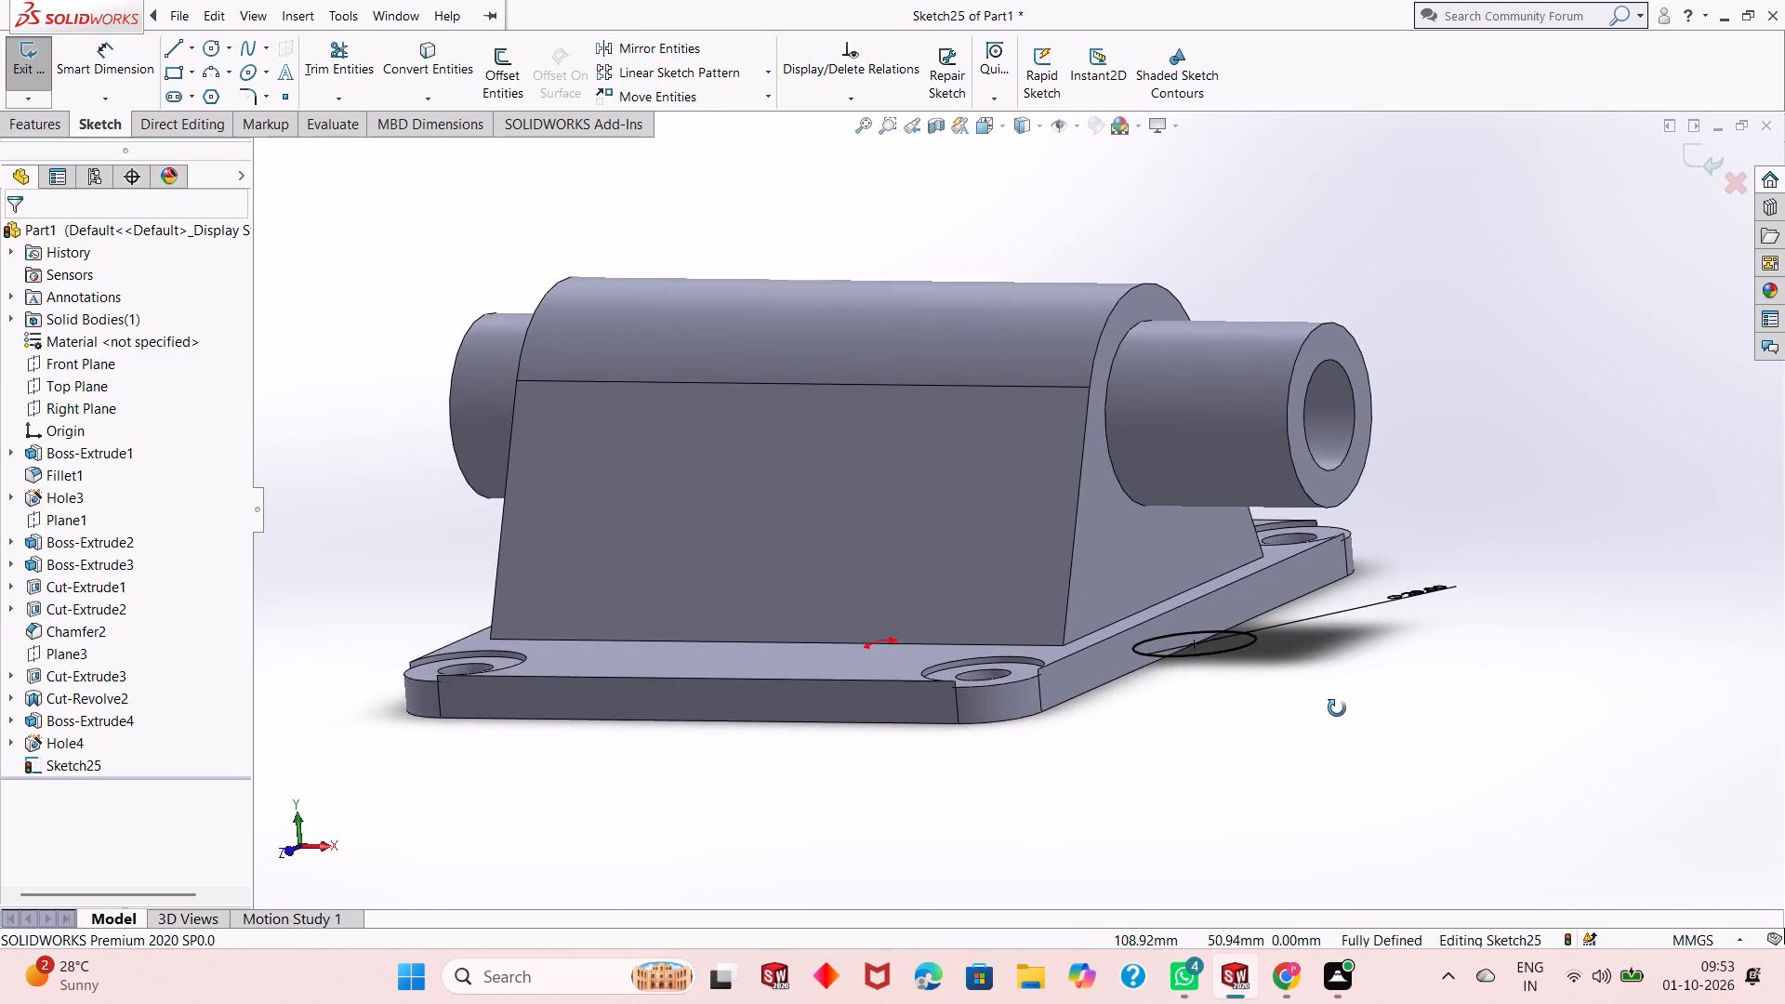
{"action": "middle_click_drag", "start_coordinate": [1337, 708], "coordinate": [1324, 773]}
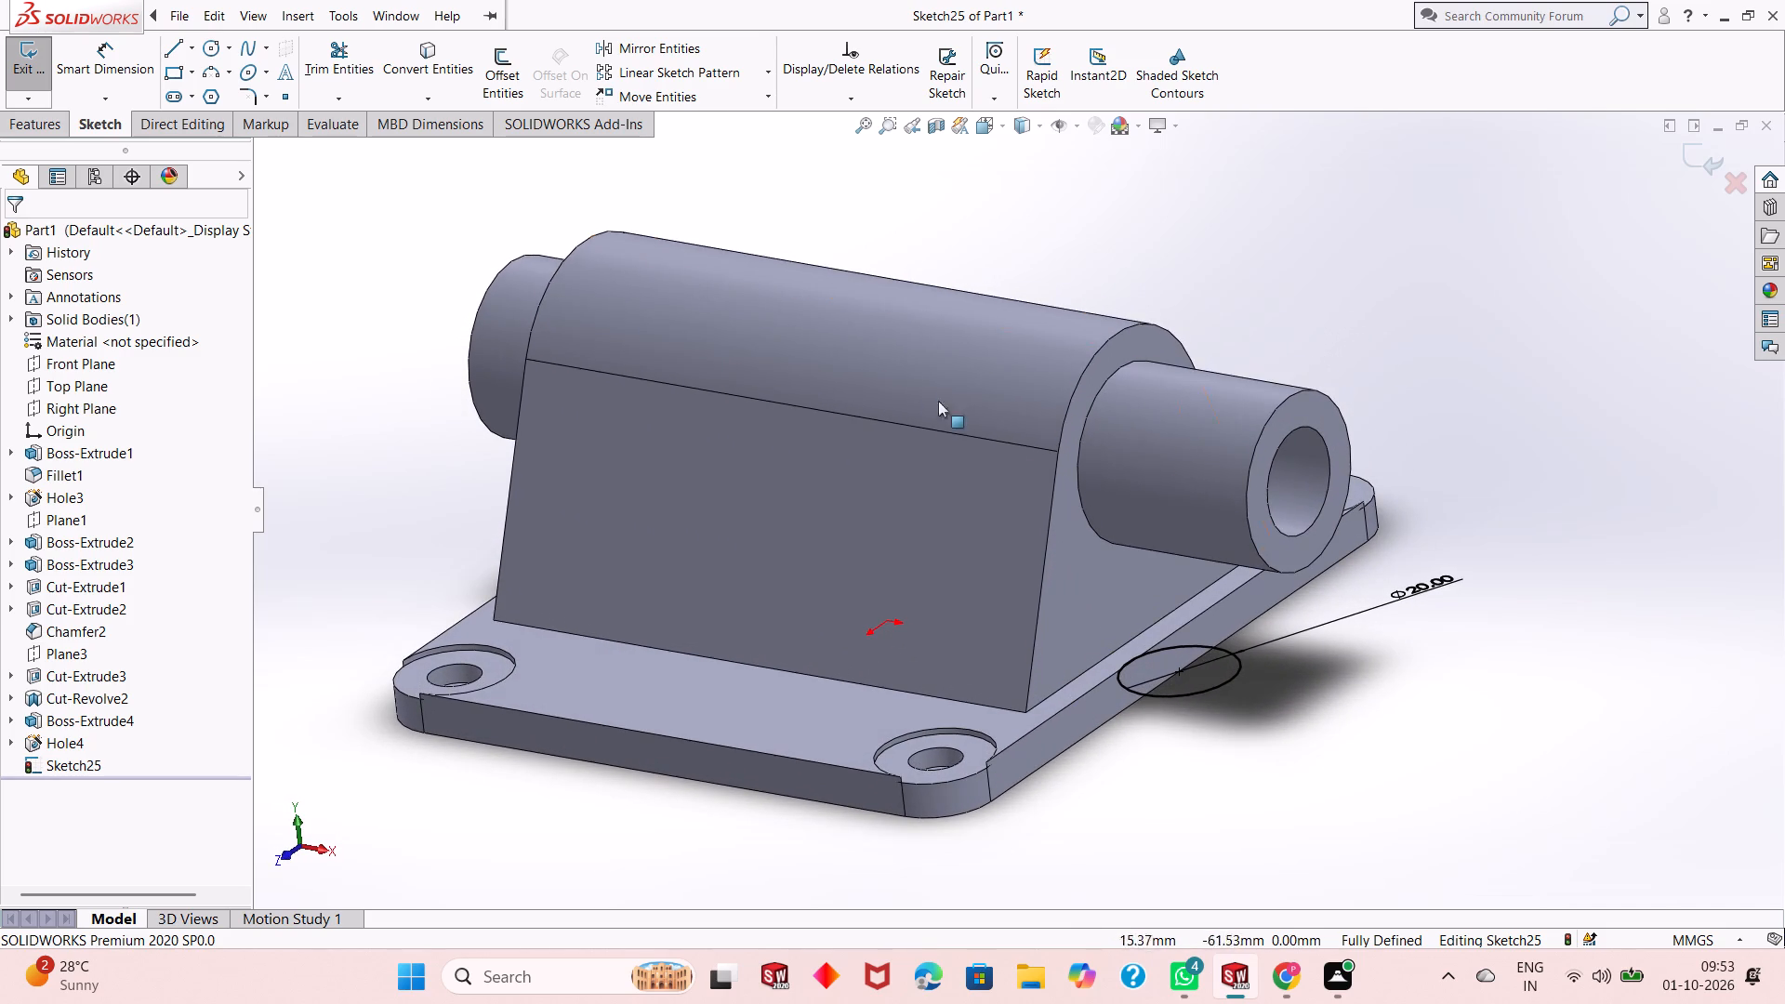
{"action": "scroll", "coordinate": [938, 501], "scroll_direction": "up", "scroll_amount": 2}
{"action": "scroll", "coordinate": [1111, 644], "scroll_direction": "down", "scroll_amount": 2}
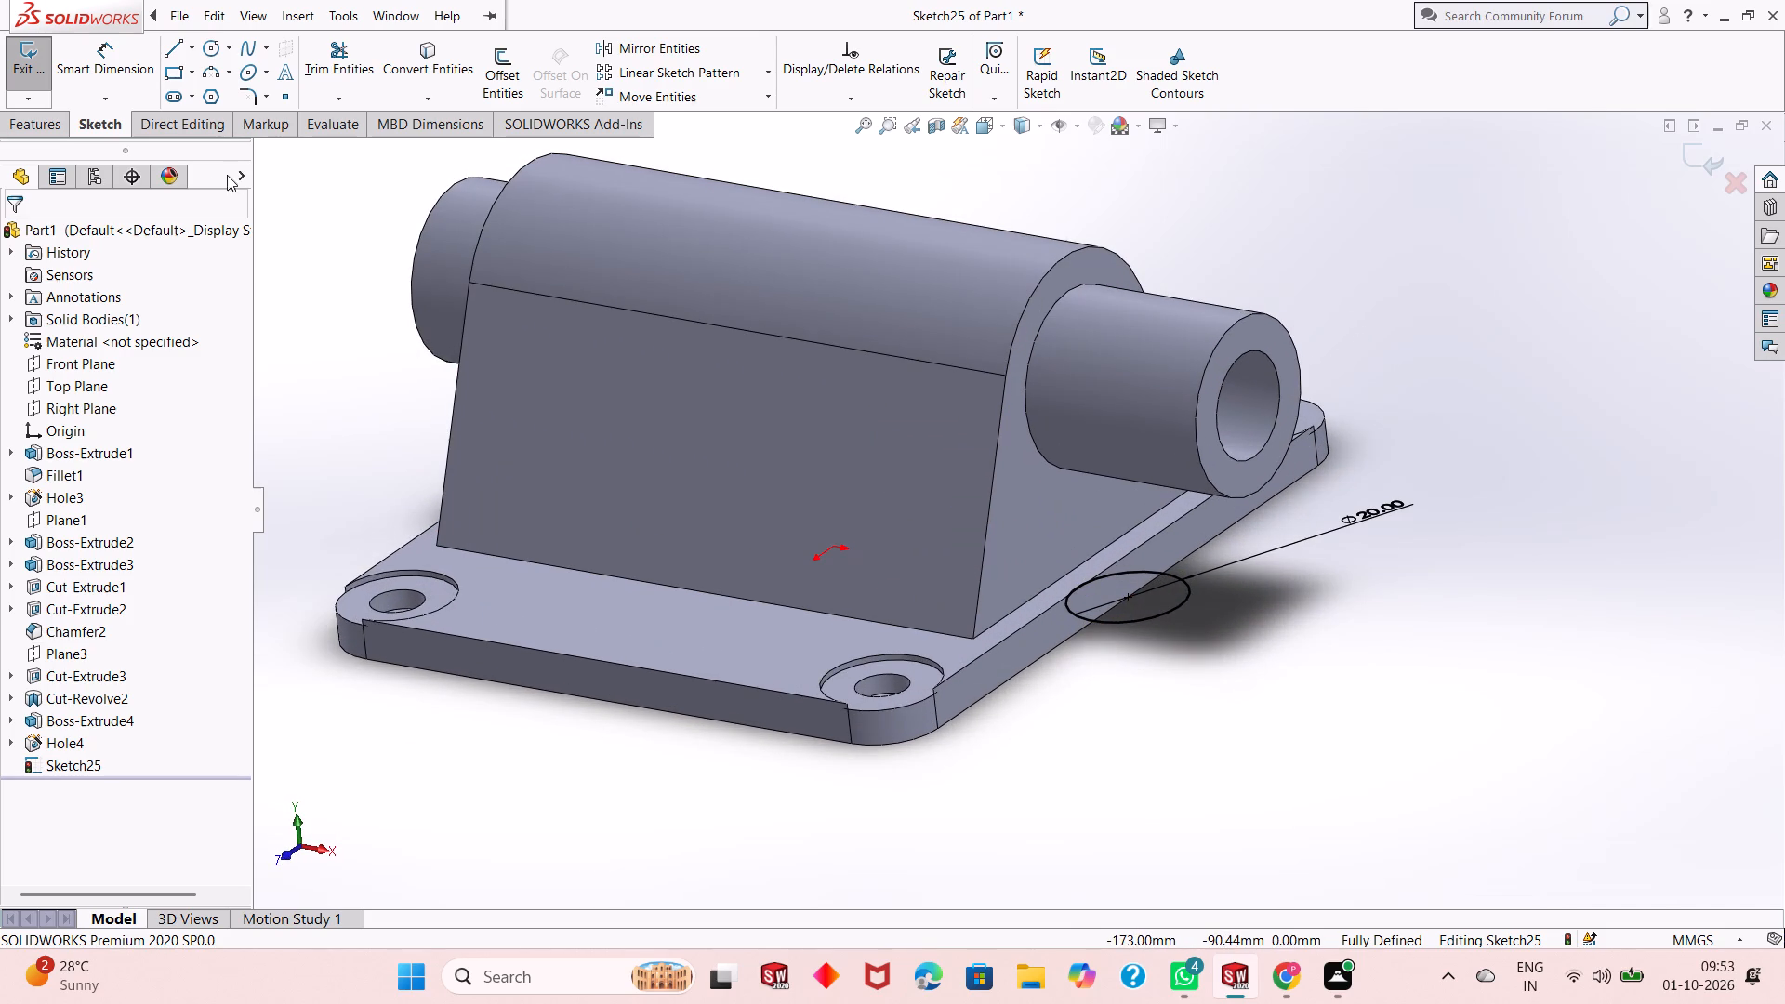
{"action": "left_click", "coordinate": [43, 134]}
{"action": "left_click", "coordinate": [43, 80]}
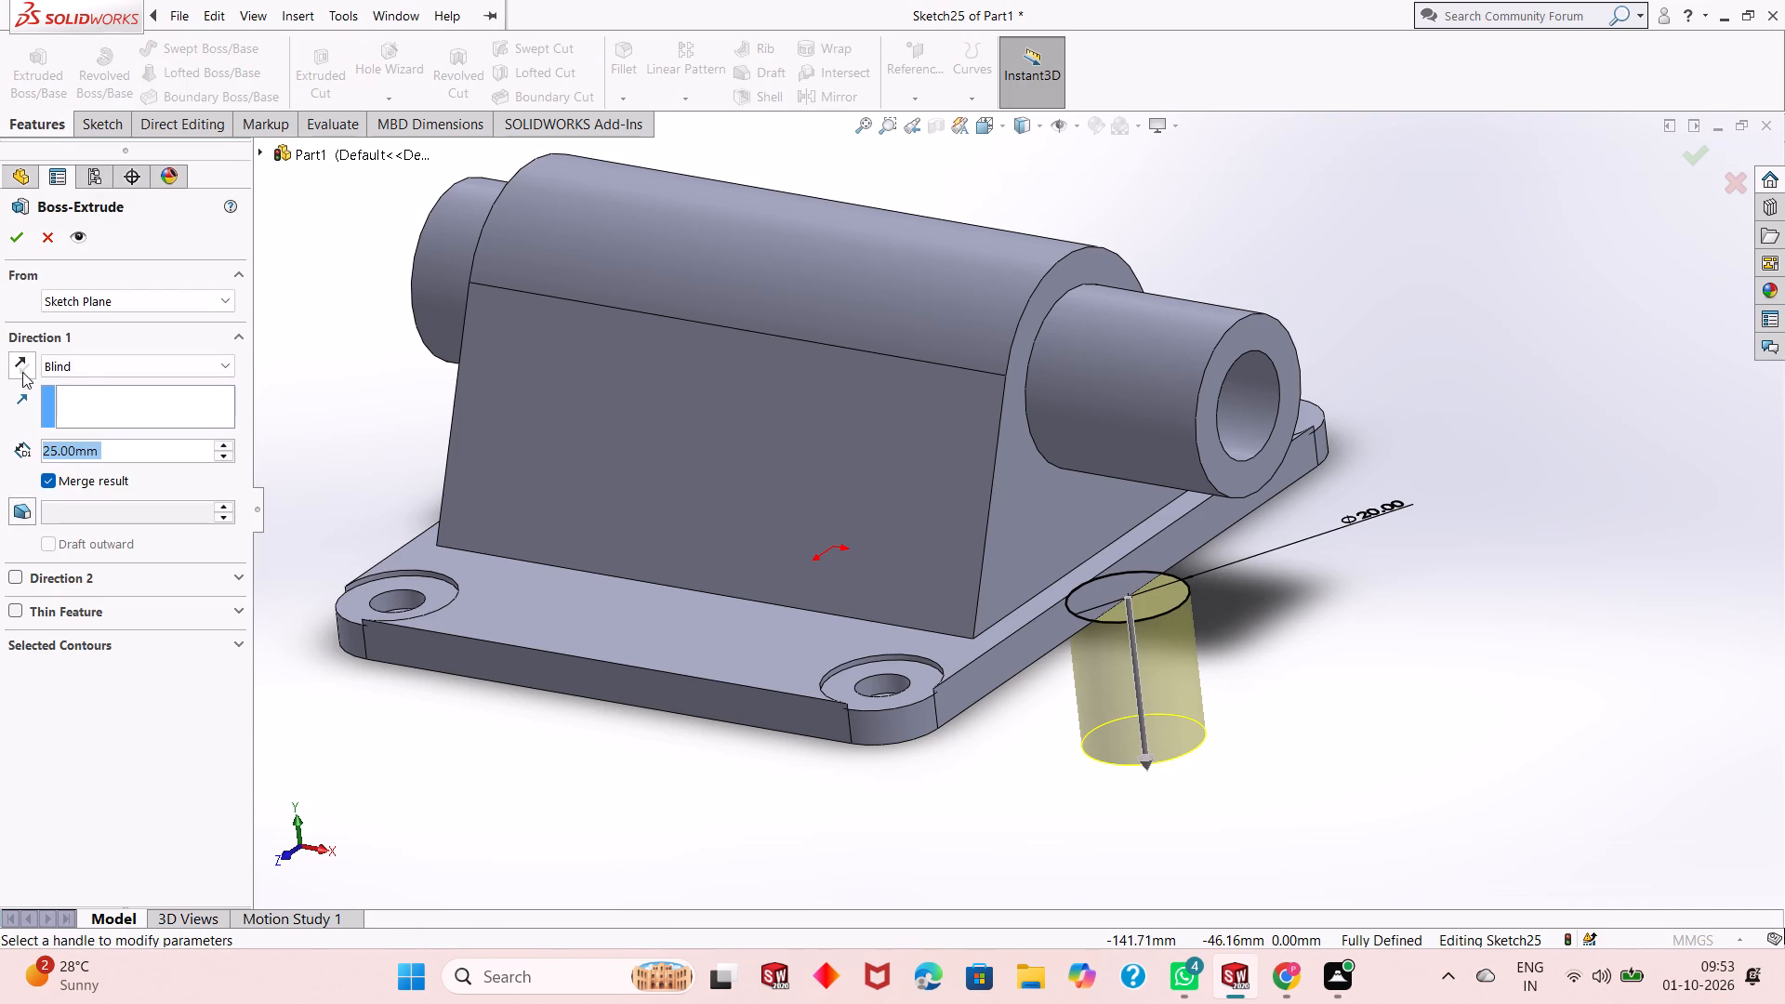
{"action": "left_click", "coordinate": [22, 372]}
{"action": "left_click", "coordinate": [110, 369]}
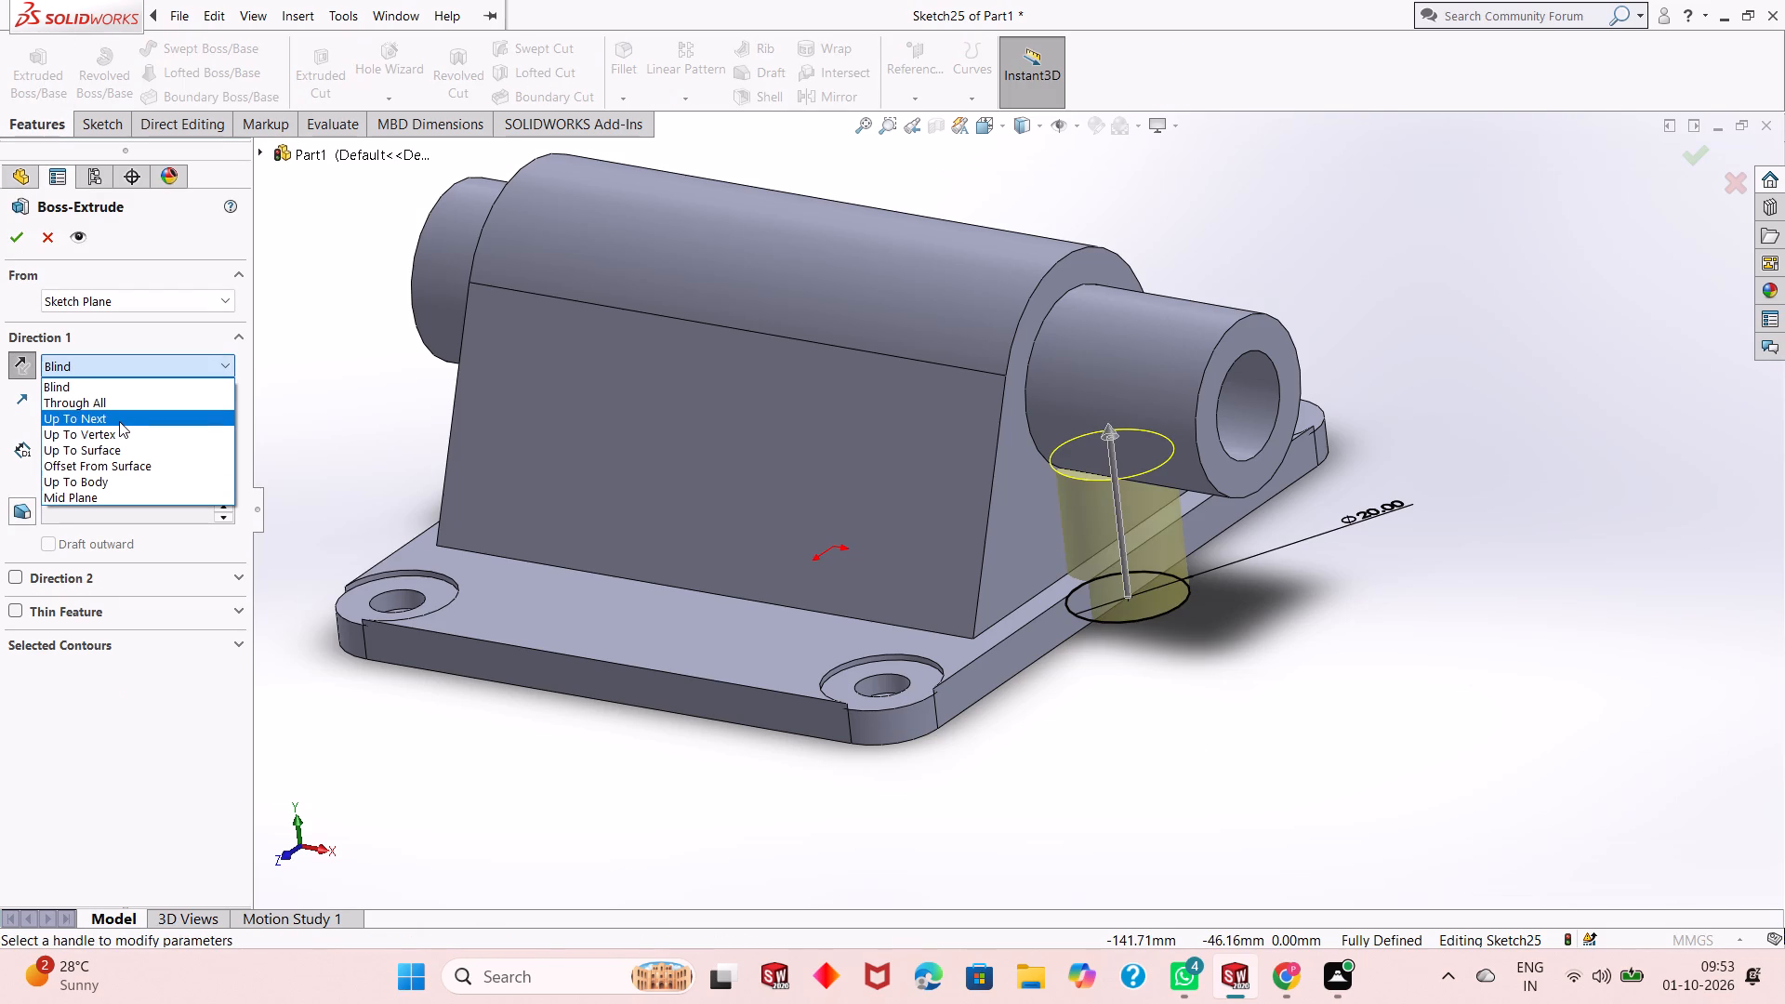
{"action": "left_click", "coordinate": [122, 421]}
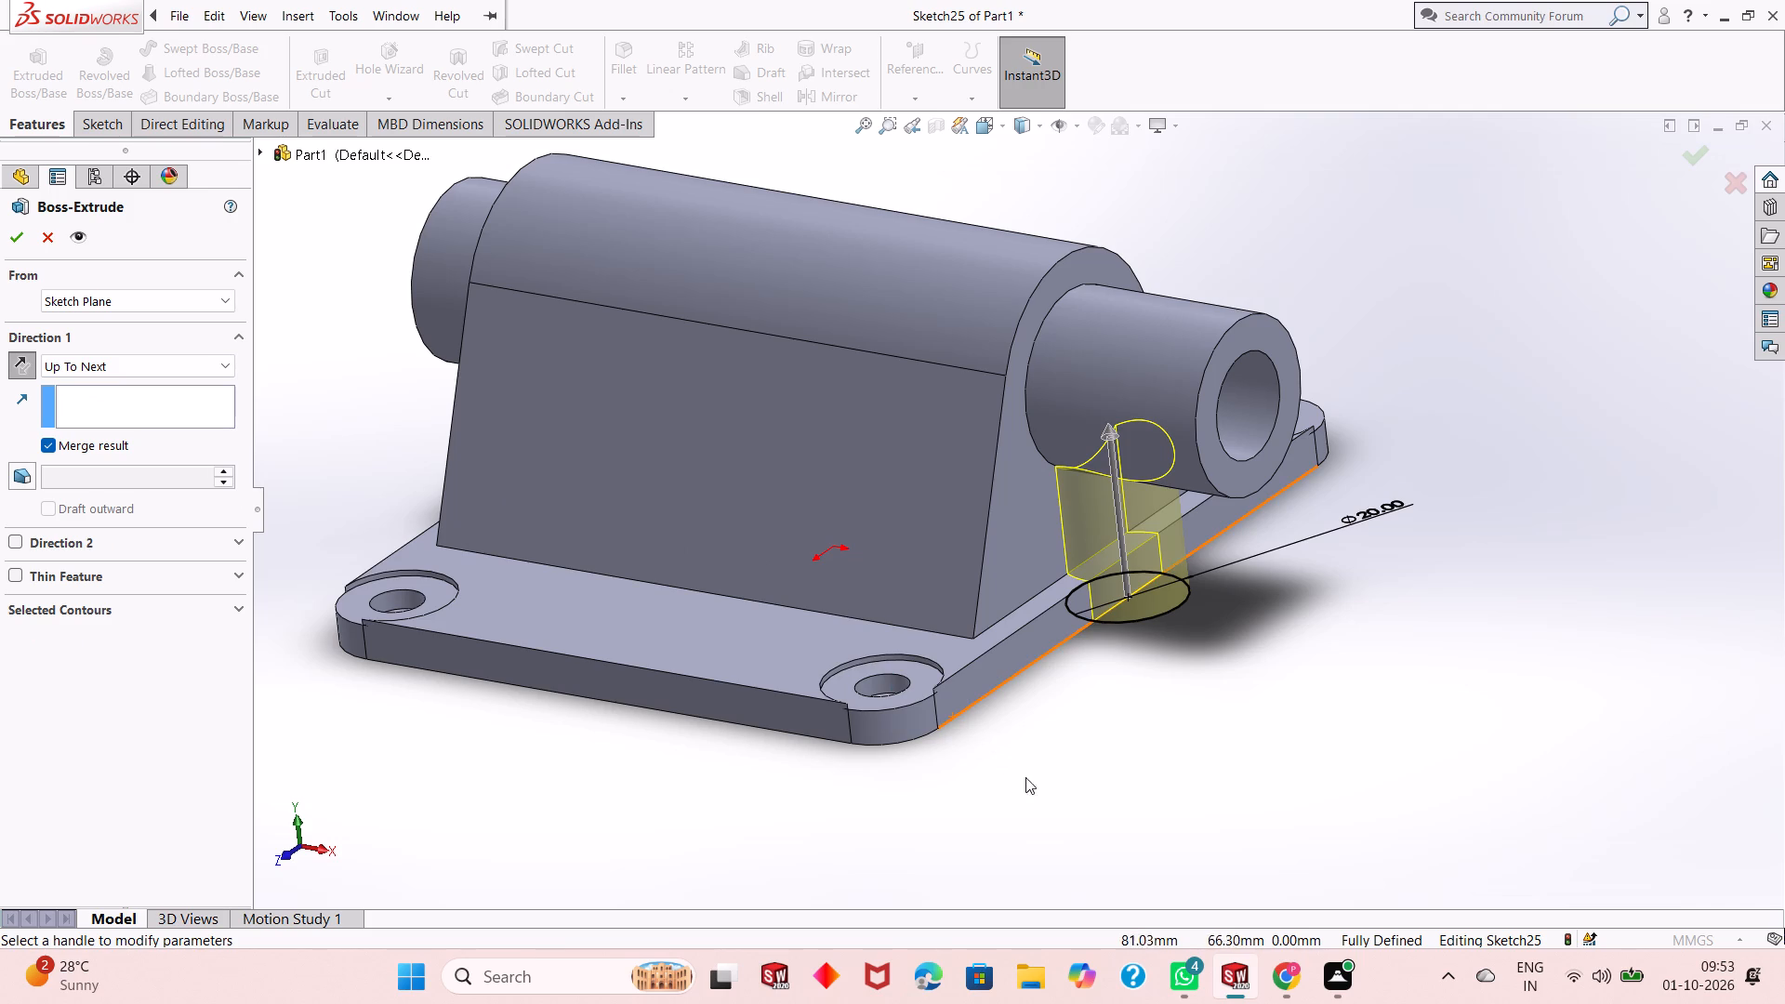
{"action": "middle_click_drag", "start_coordinate": [1130, 762], "coordinate": [1137, 570]}
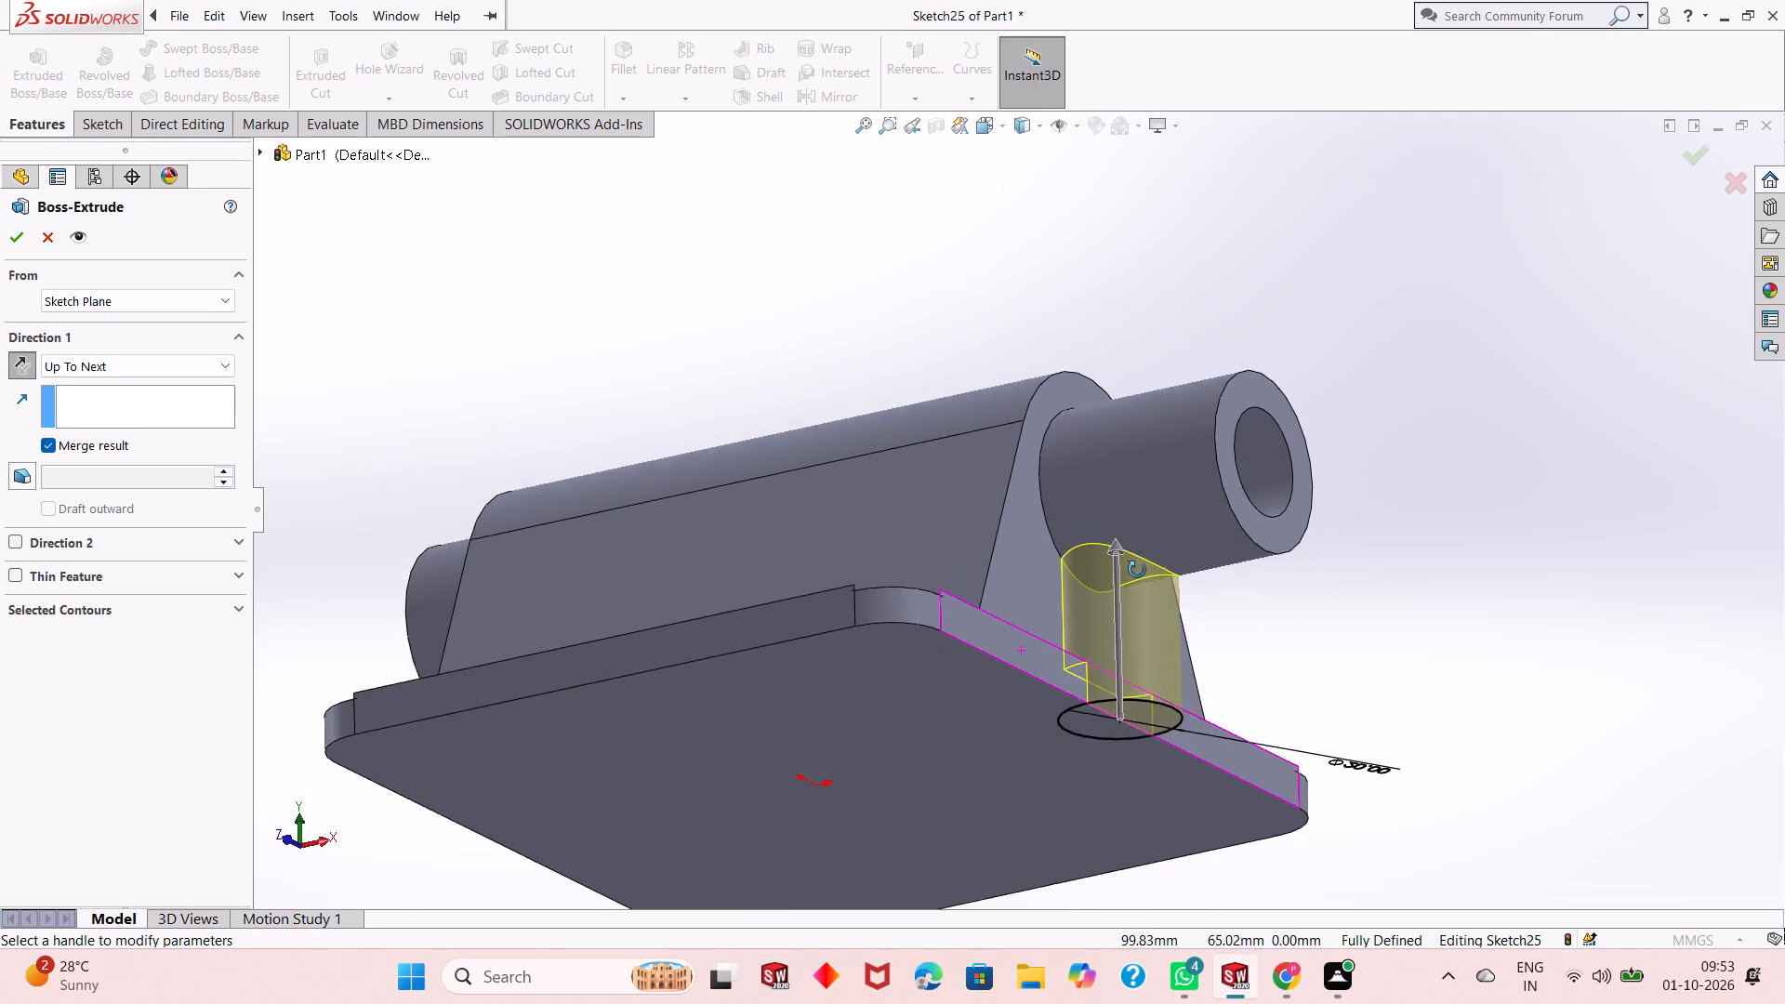
{"action": "middle_click_drag", "start_coordinate": [1137, 570], "coordinate": [1137, 728]}
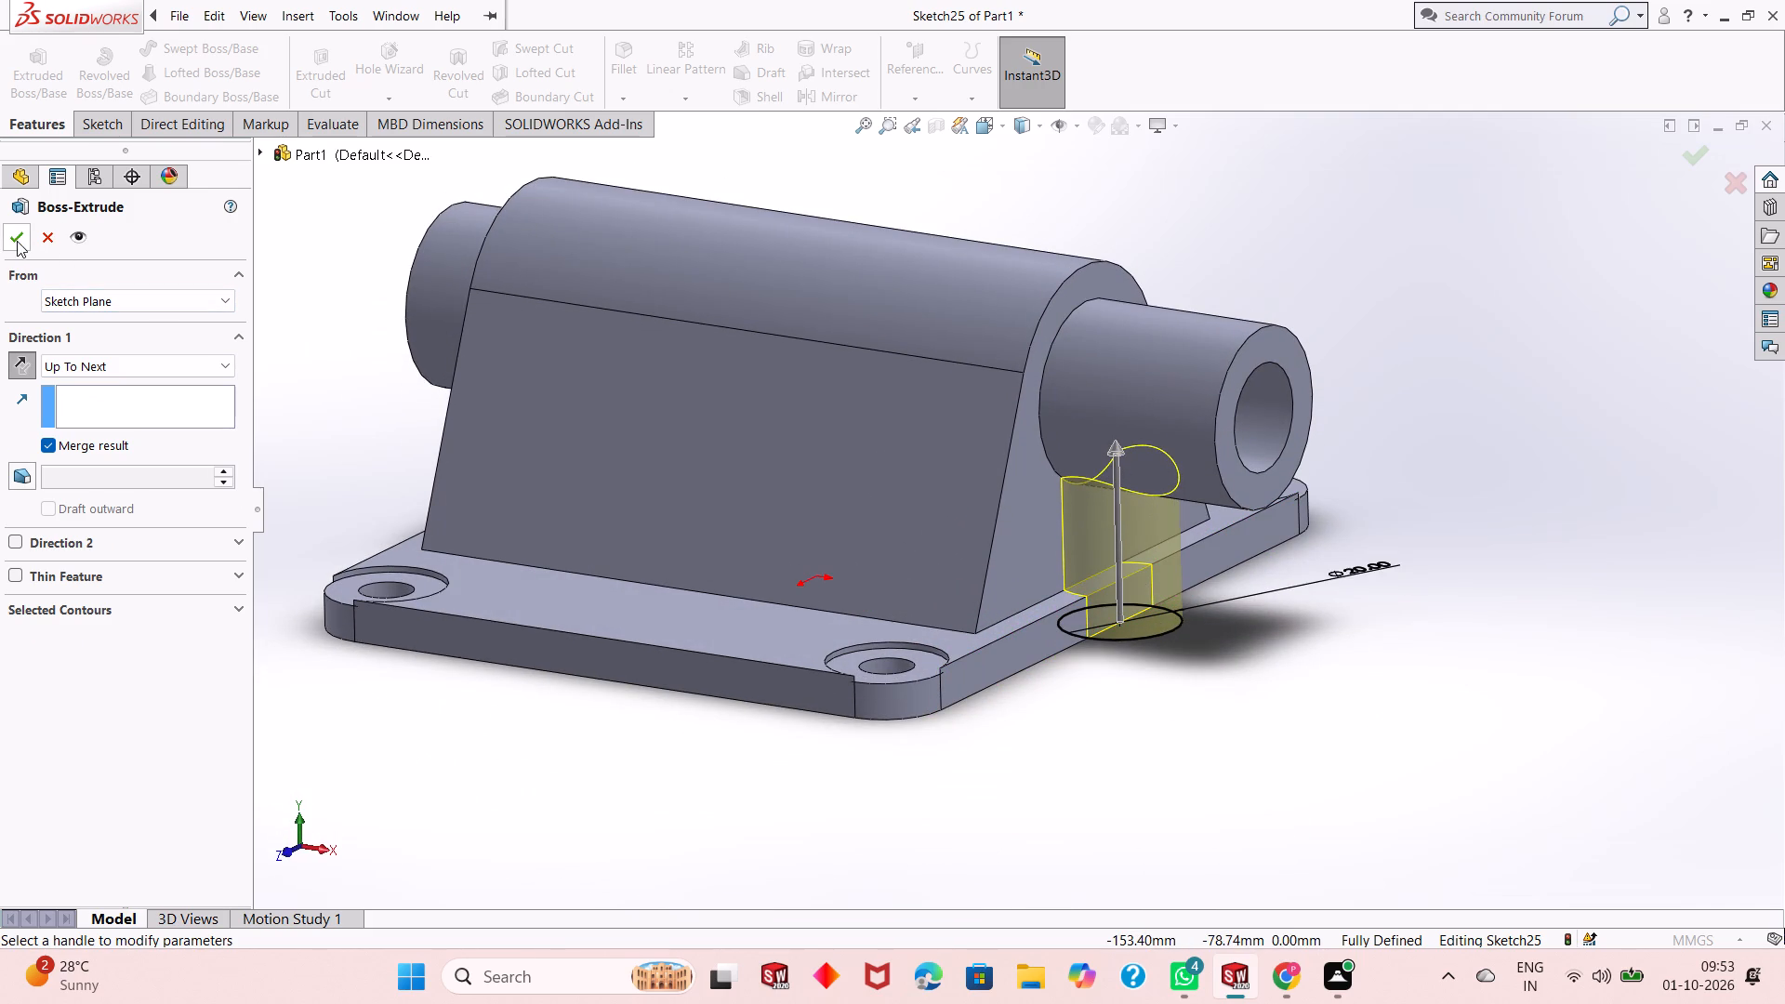
{"action": "left_click", "coordinate": [17, 241]}
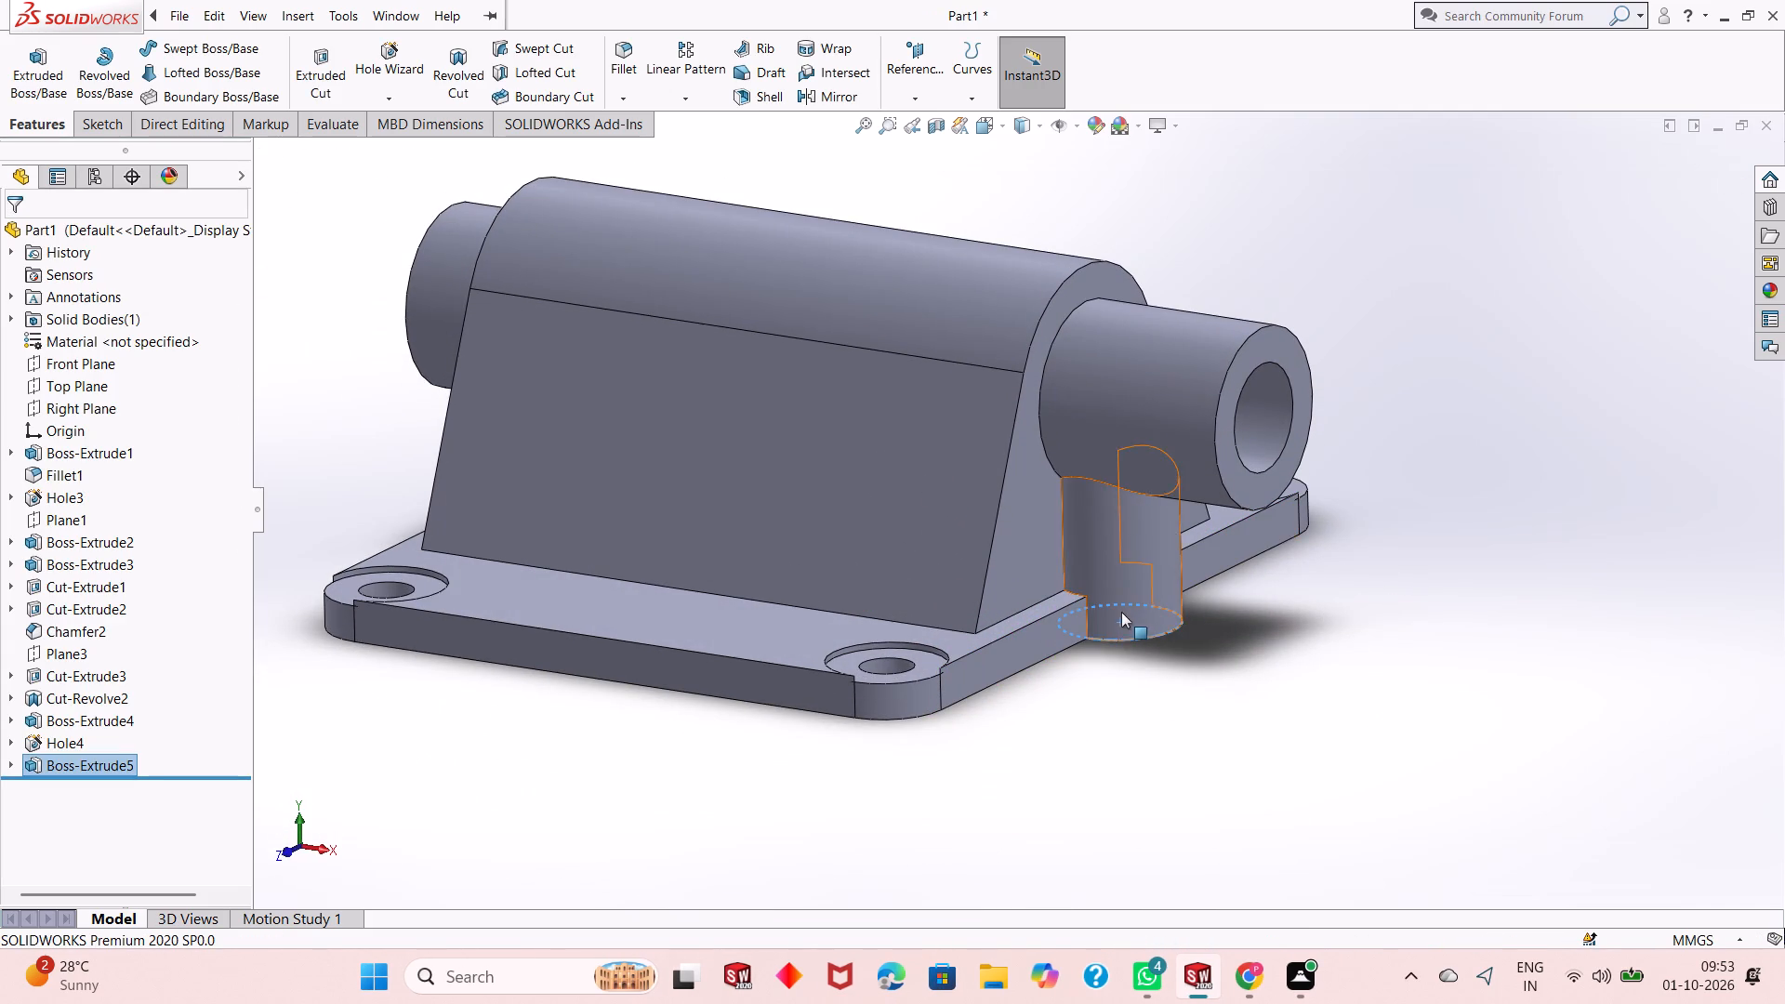
Check the new cylindrical support from the side and below, and apply a section view through the Front Plane.
{"action": "scroll", "coordinate": [1120, 612], "scroll_direction": "up", "scroll_amount": 1}
{"action": "left_click", "coordinate": [1348, 622]}
{"action": "middle_click_drag", "start_coordinate": [1252, 578], "coordinate": [1304, 552]}
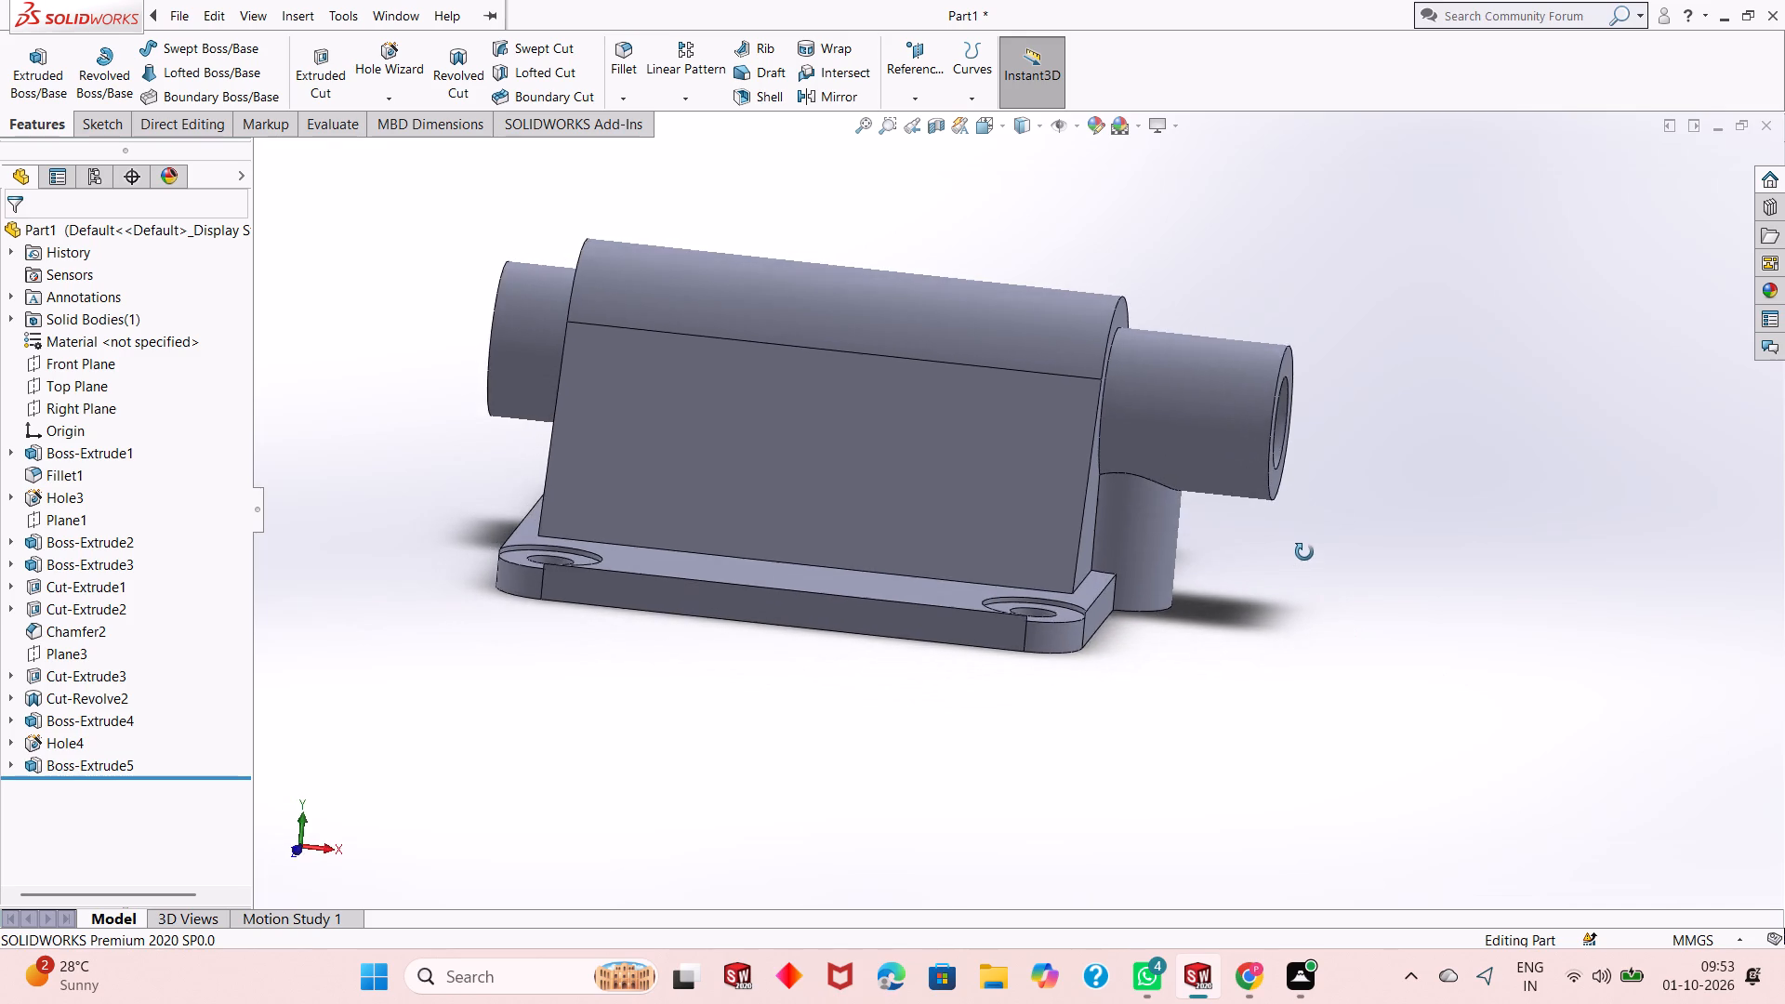
{"action": "middle_click_drag", "start_coordinate": [1304, 552], "coordinate": [1324, 424]}
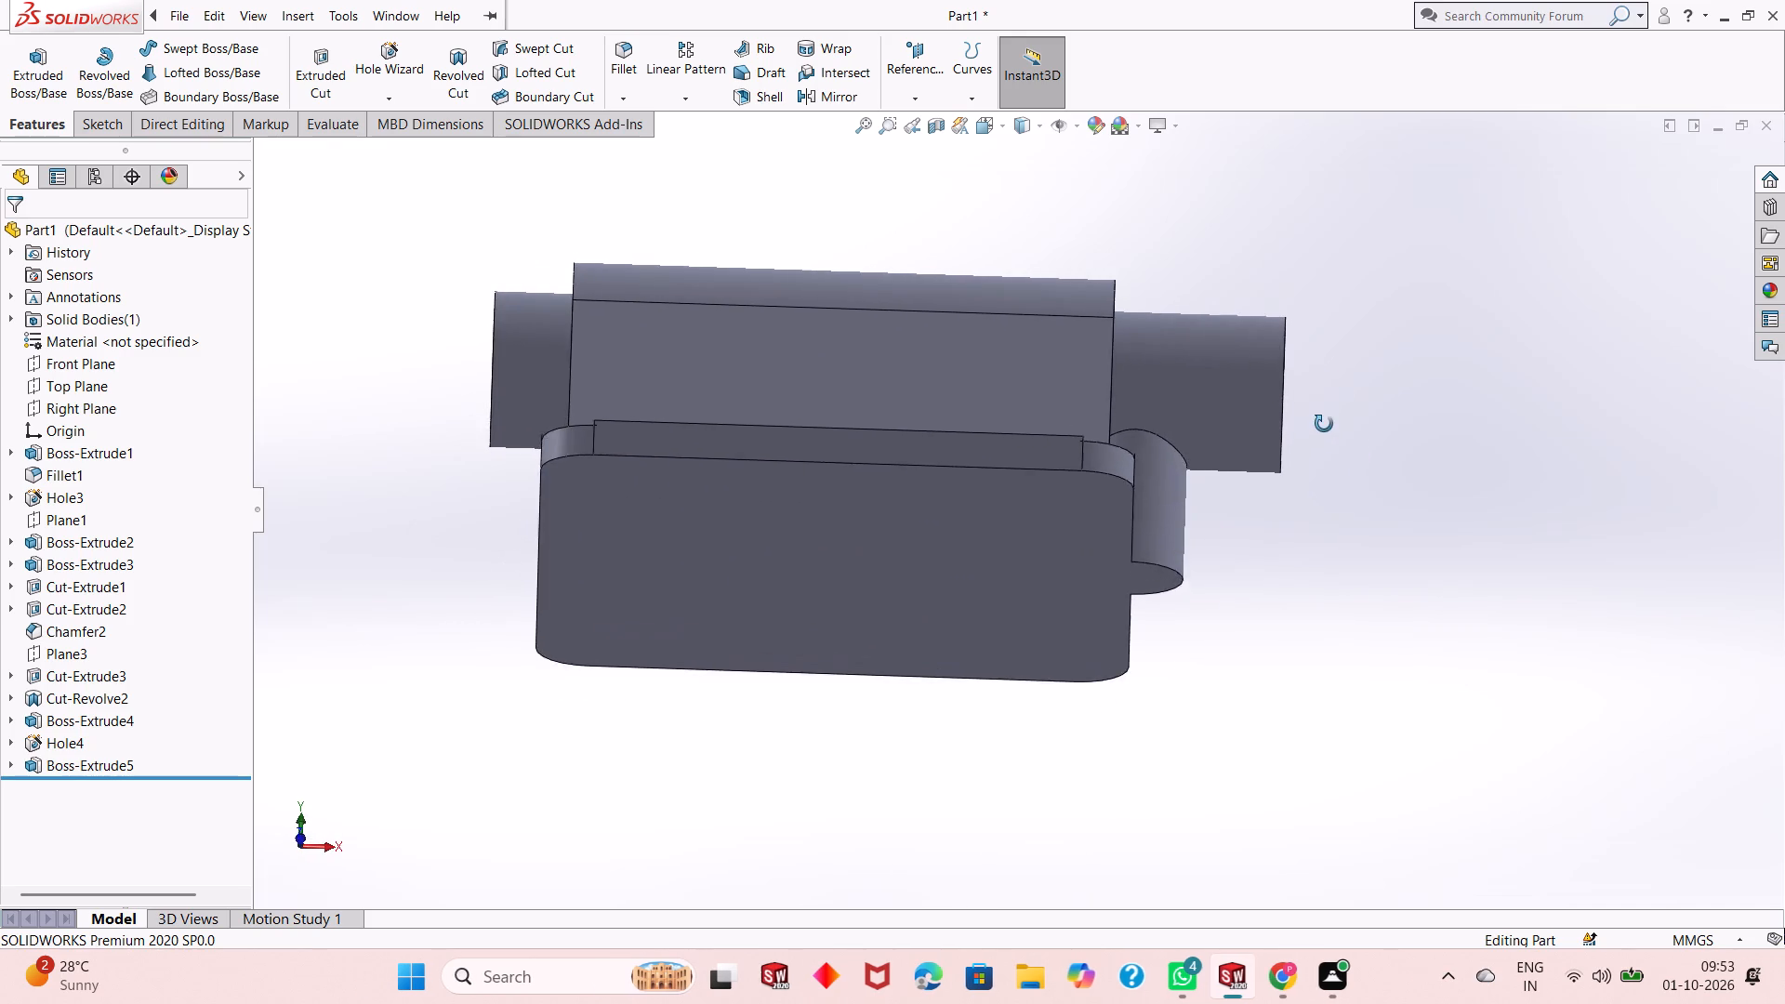
{"action": "middle_click_drag", "start_coordinate": [1324, 424], "coordinate": [1311, 627]}
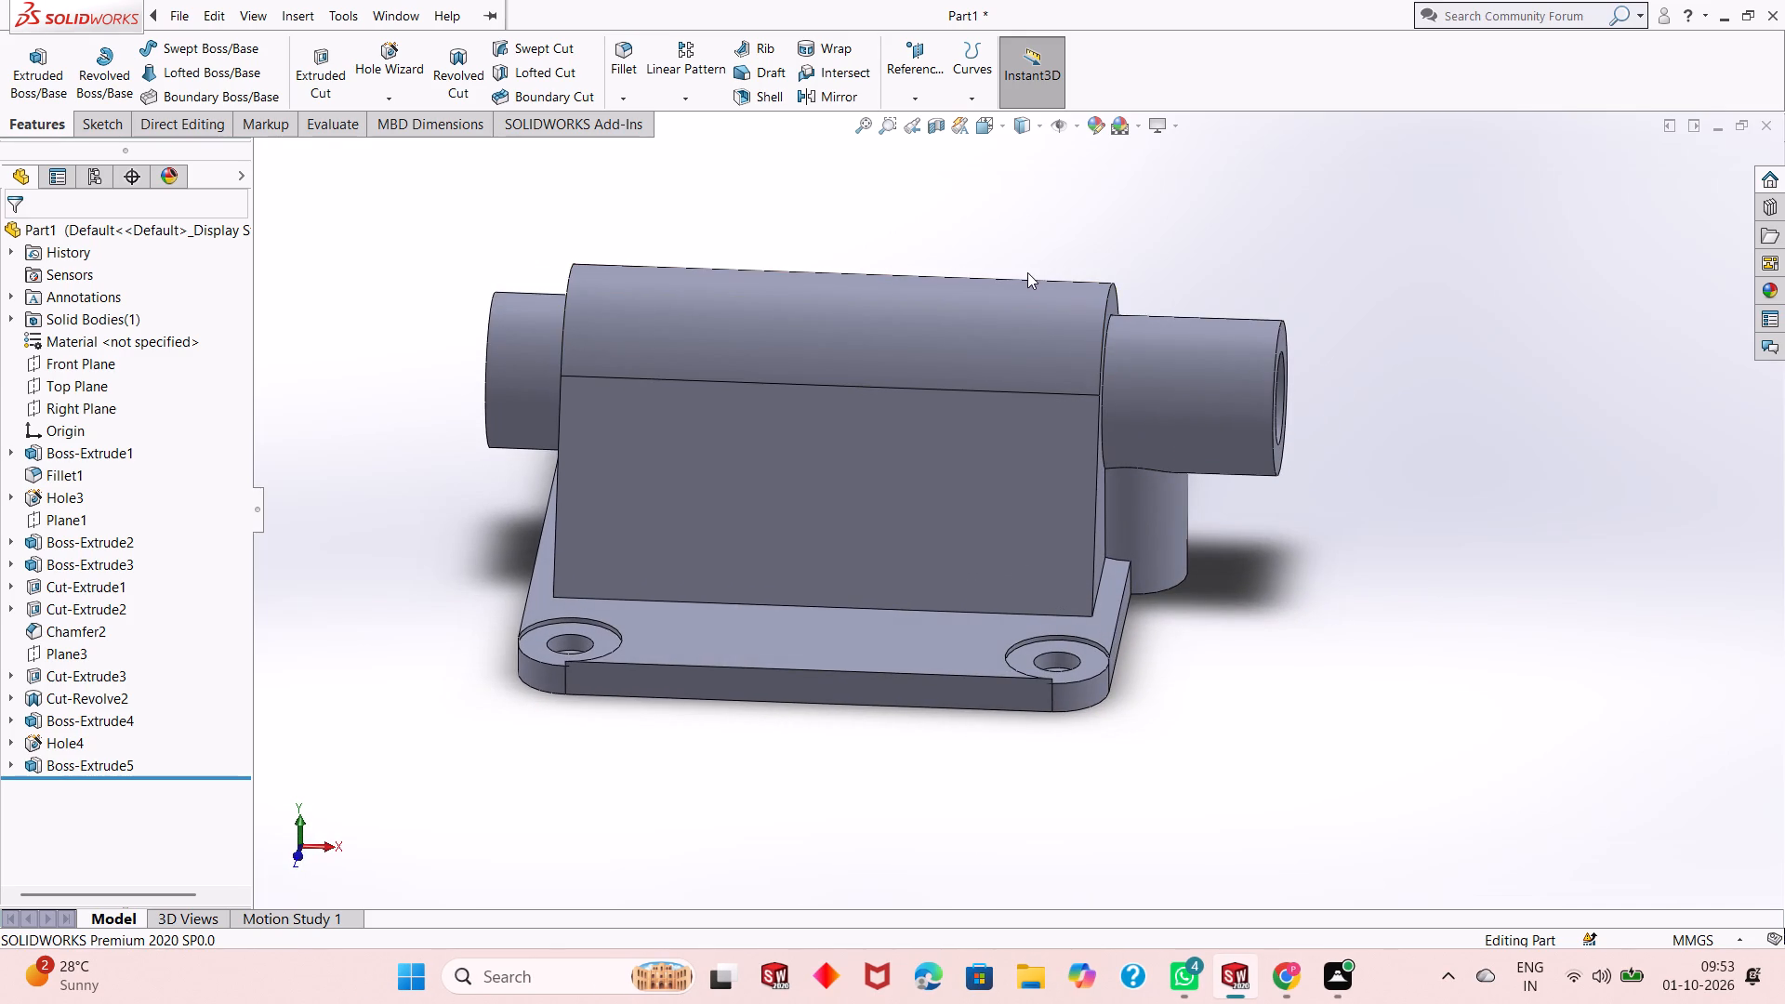
{"action": "left_click", "coordinate": [939, 122]}
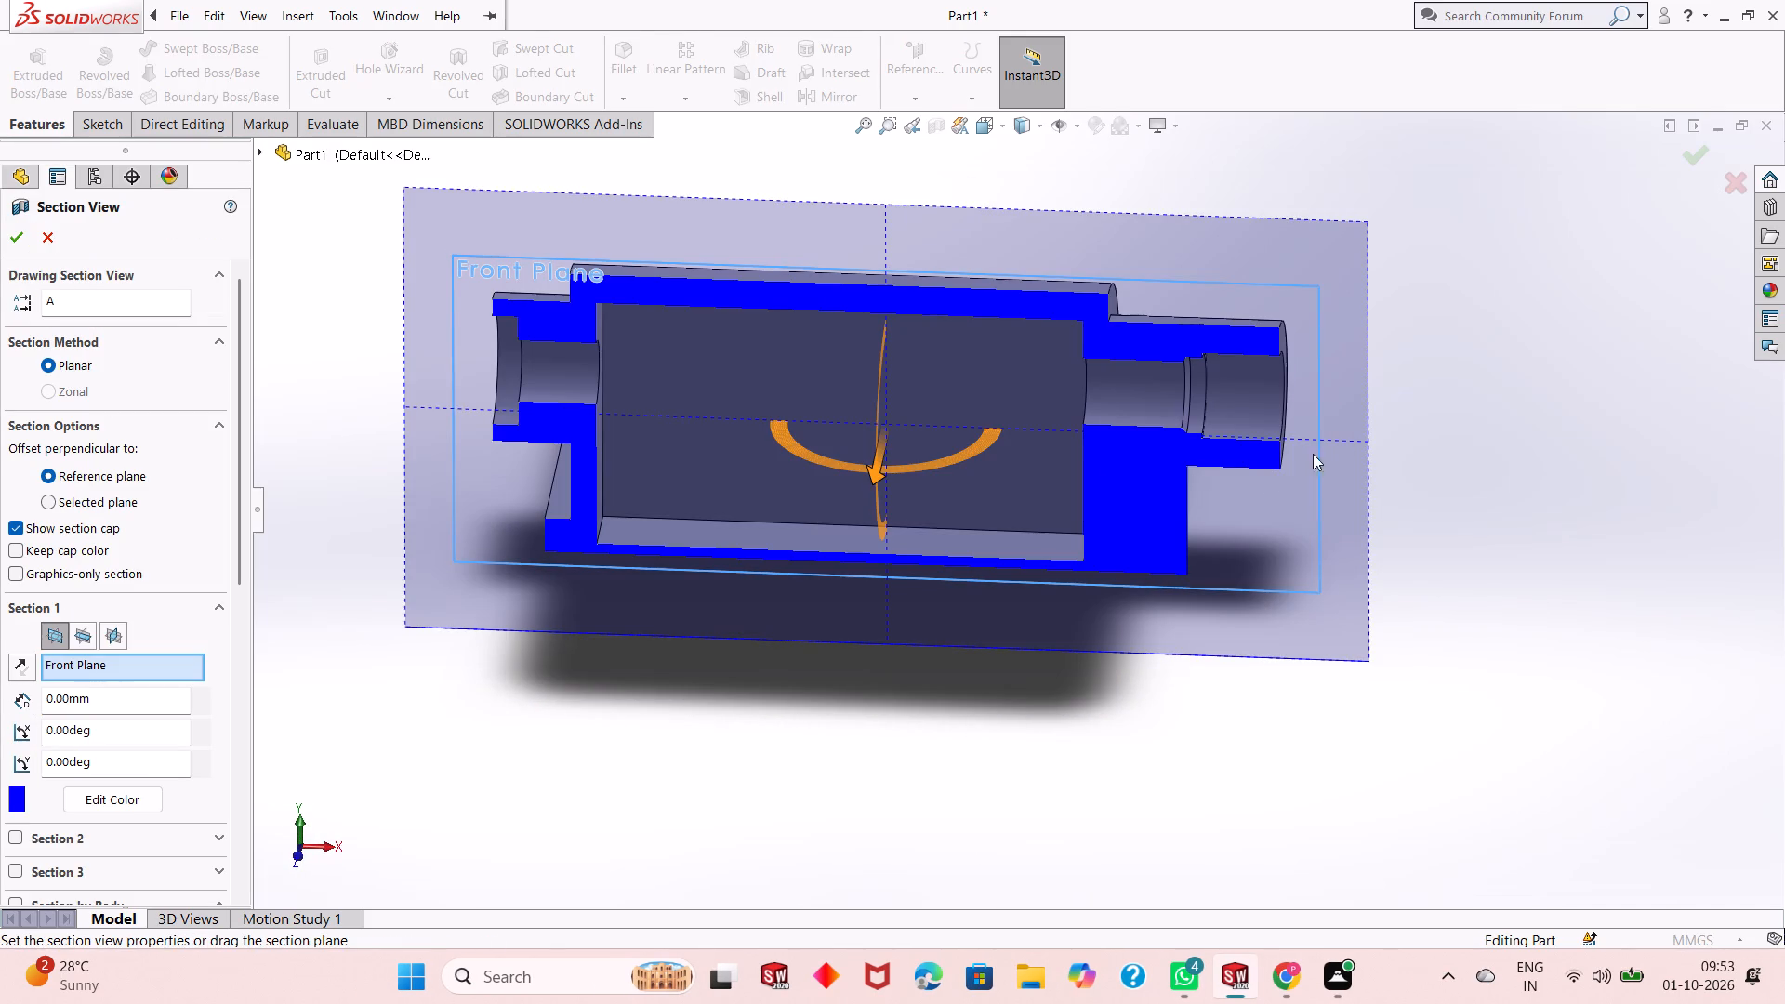
{"action": "scroll", "coordinate": [1144, 520], "scroll_direction": "down", "scroll_amount": 2}
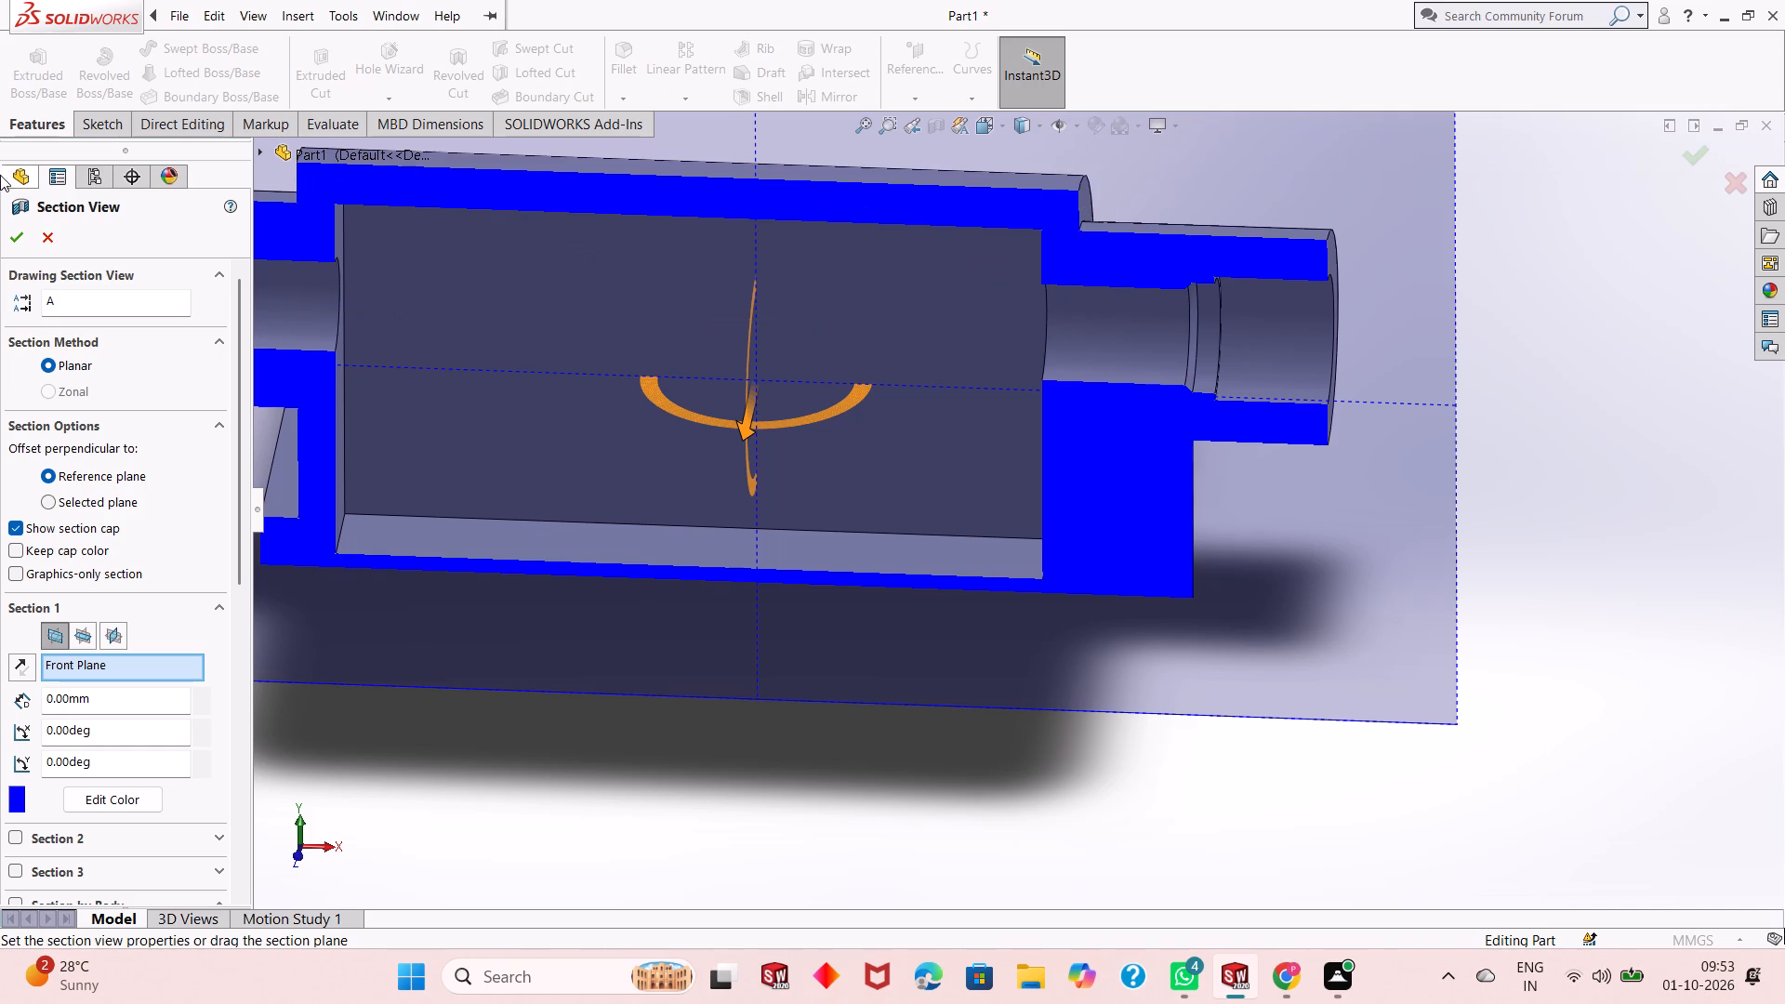
{"action": "left_click", "coordinate": [18, 235]}
Examine the sectioned cavity, bores and solid support beneath the longer boss, and turn off the section view.
{"action": "middle_click_drag", "start_coordinate": [1069, 425], "coordinate": [1071, 403]}
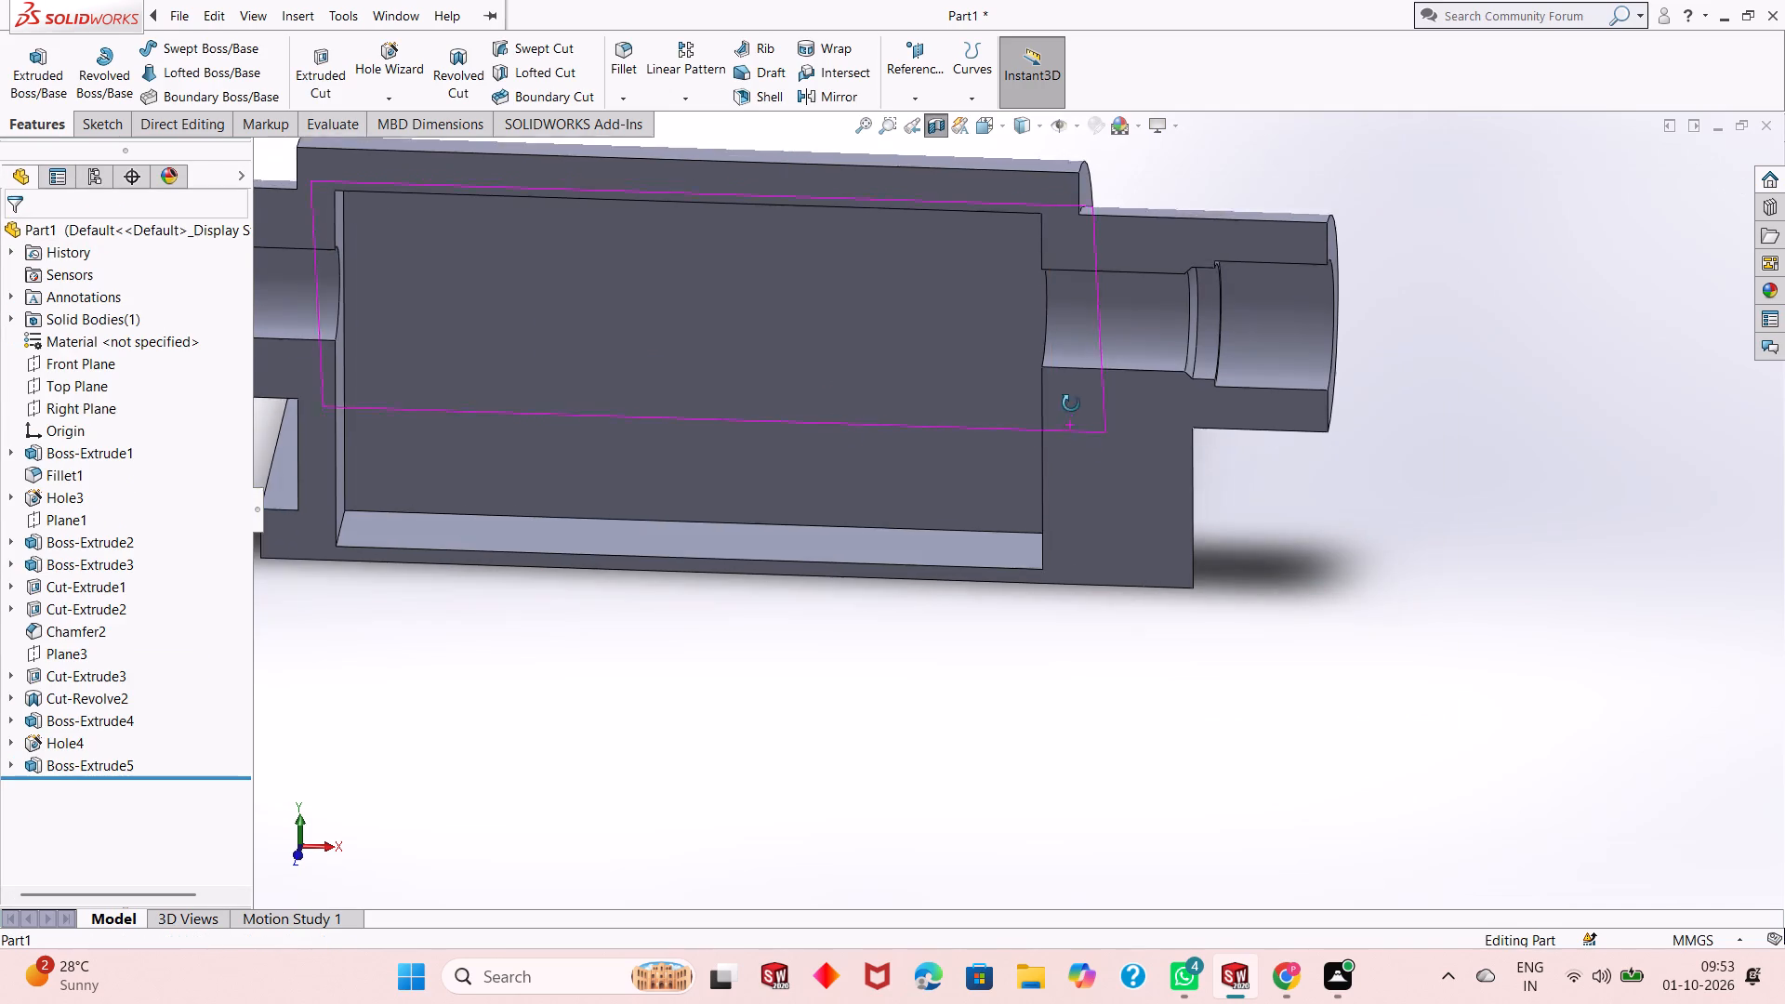
{"action": "middle_click_drag", "start_coordinate": [1071, 403], "coordinate": [1094, 347]}
{"action": "scroll", "coordinate": [1036, 378], "scroll_direction": "up", "scroll_amount": 2}
{"action": "scroll", "coordinate": [907, 246], "scroll_direction": "down", "scroll_amount": 3}
{"action": "middle_click_drag", "start_coordinate": [1055, 508], "coordinate": [1044, 508]}
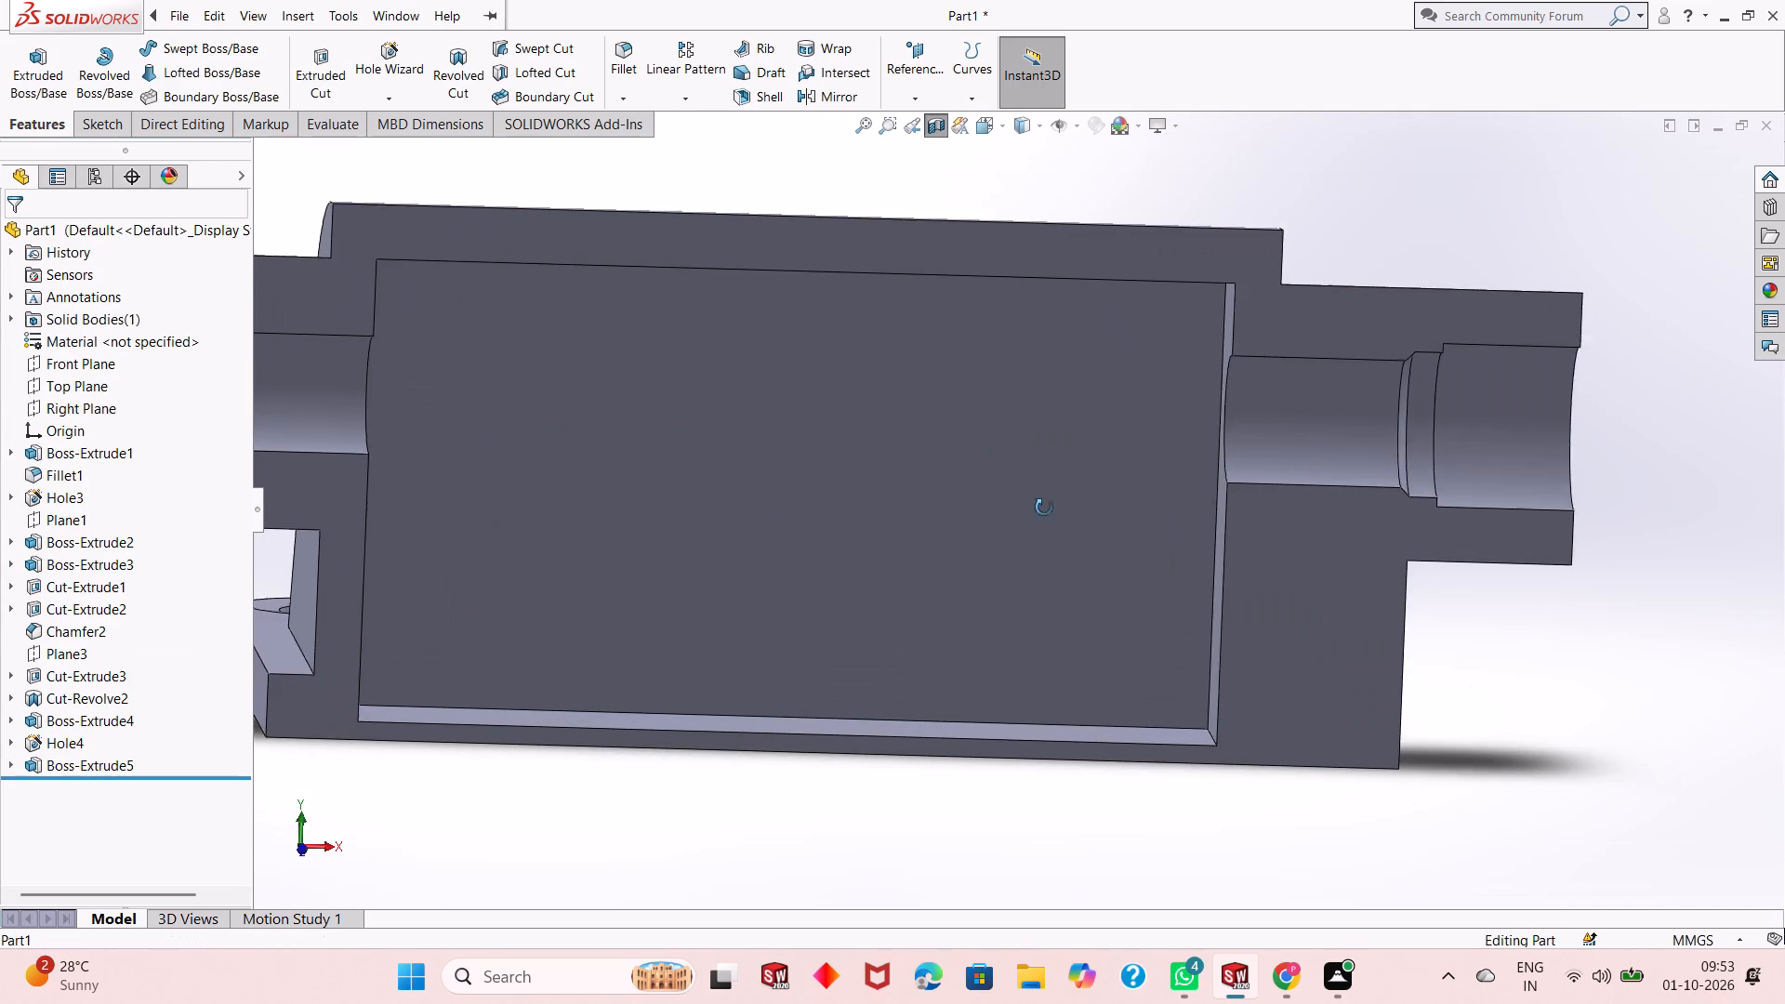
{"action": "middle_click_drag", "start_coordinate": [1044, 508], "coordinate": [1044, 470]}
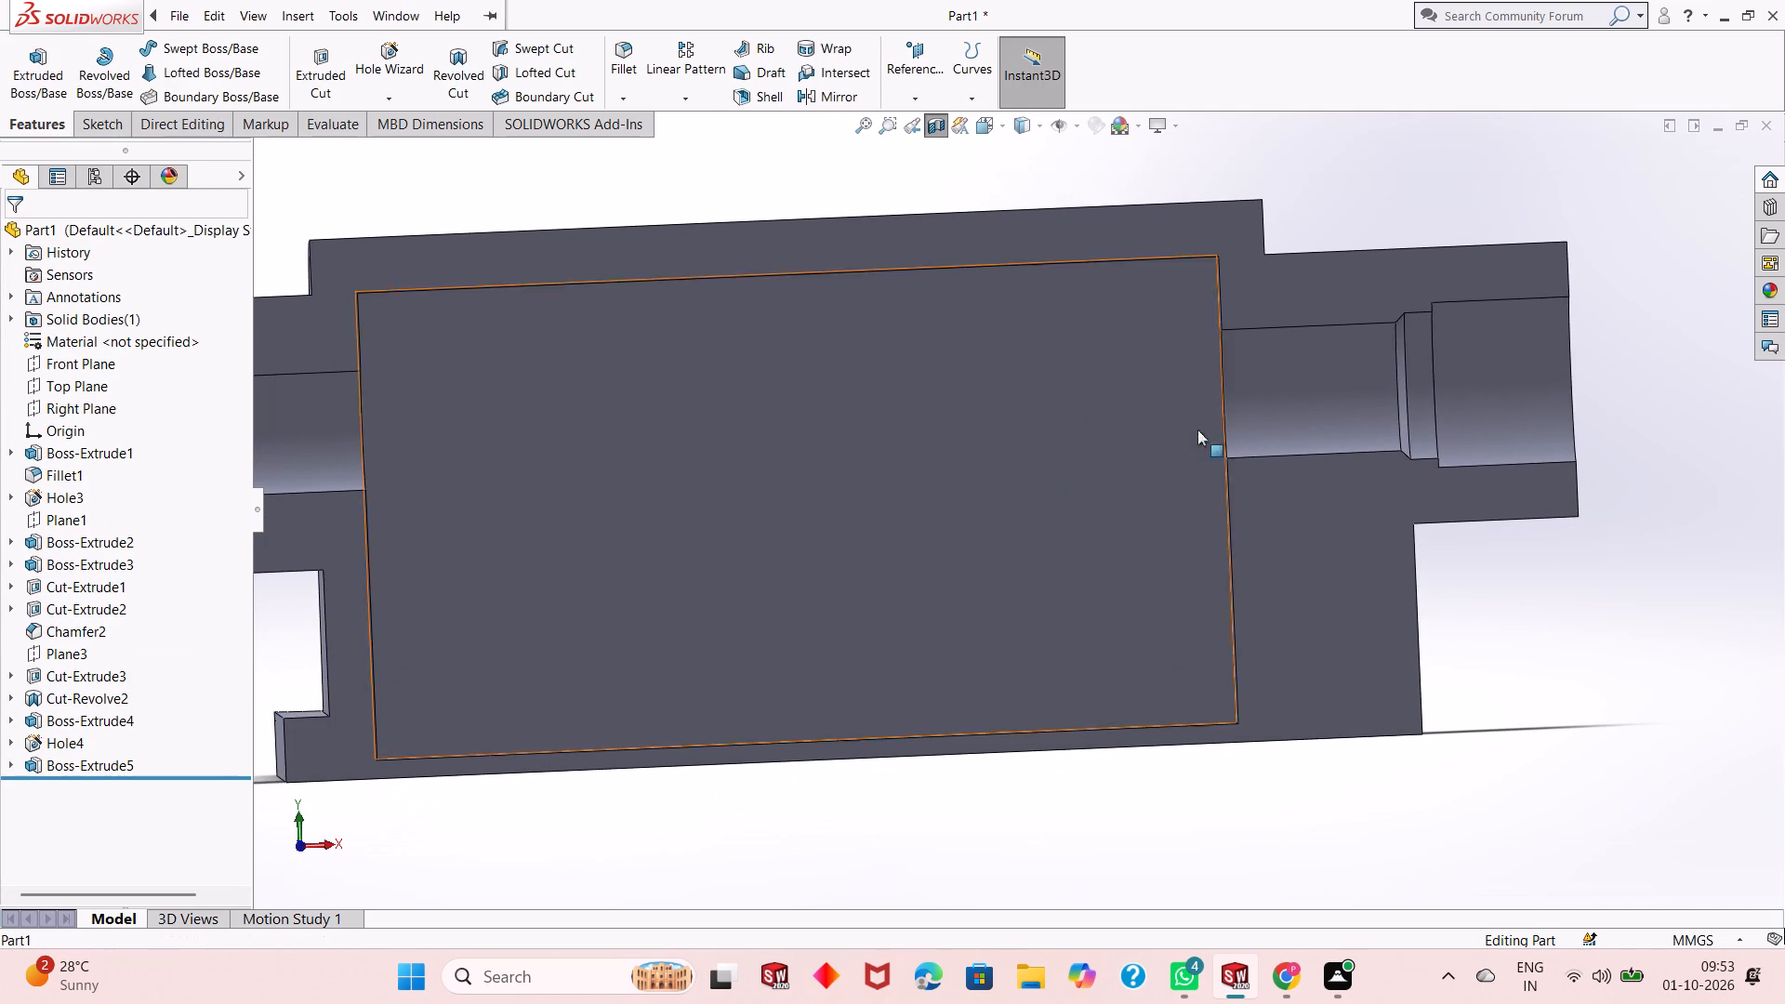
{"action": "scroll", "coordinate": [1496, 330], "scroll_direction": "down", "scroll_amount": 2}
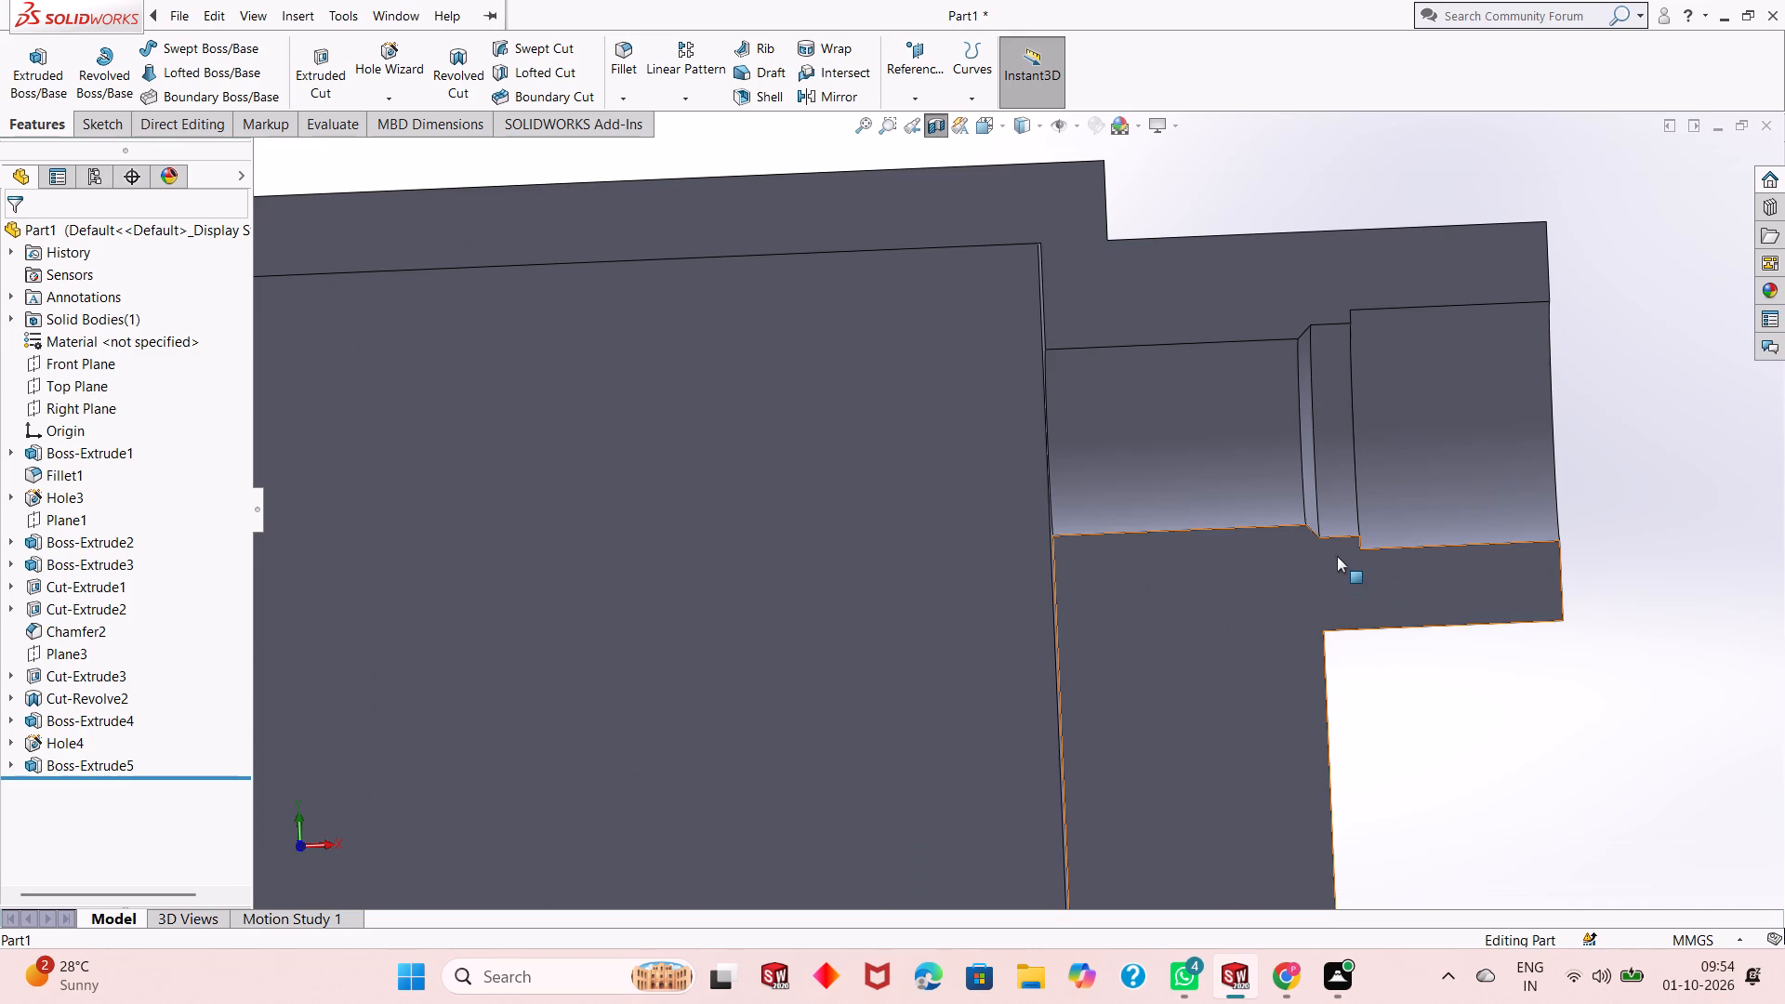
{"action": "scroll", "coordinate": [1227, 653], "scroll_direction": "down", "scroll_amount": 2}
{"action": "scroll", "coordinate": [1223, 654], "scroll_direction": "up", "scroll_amount": 4}
{"action": "scroll", "coordinate": [813, 634], "scroll_direction": "up", "scroll_amount": 3}
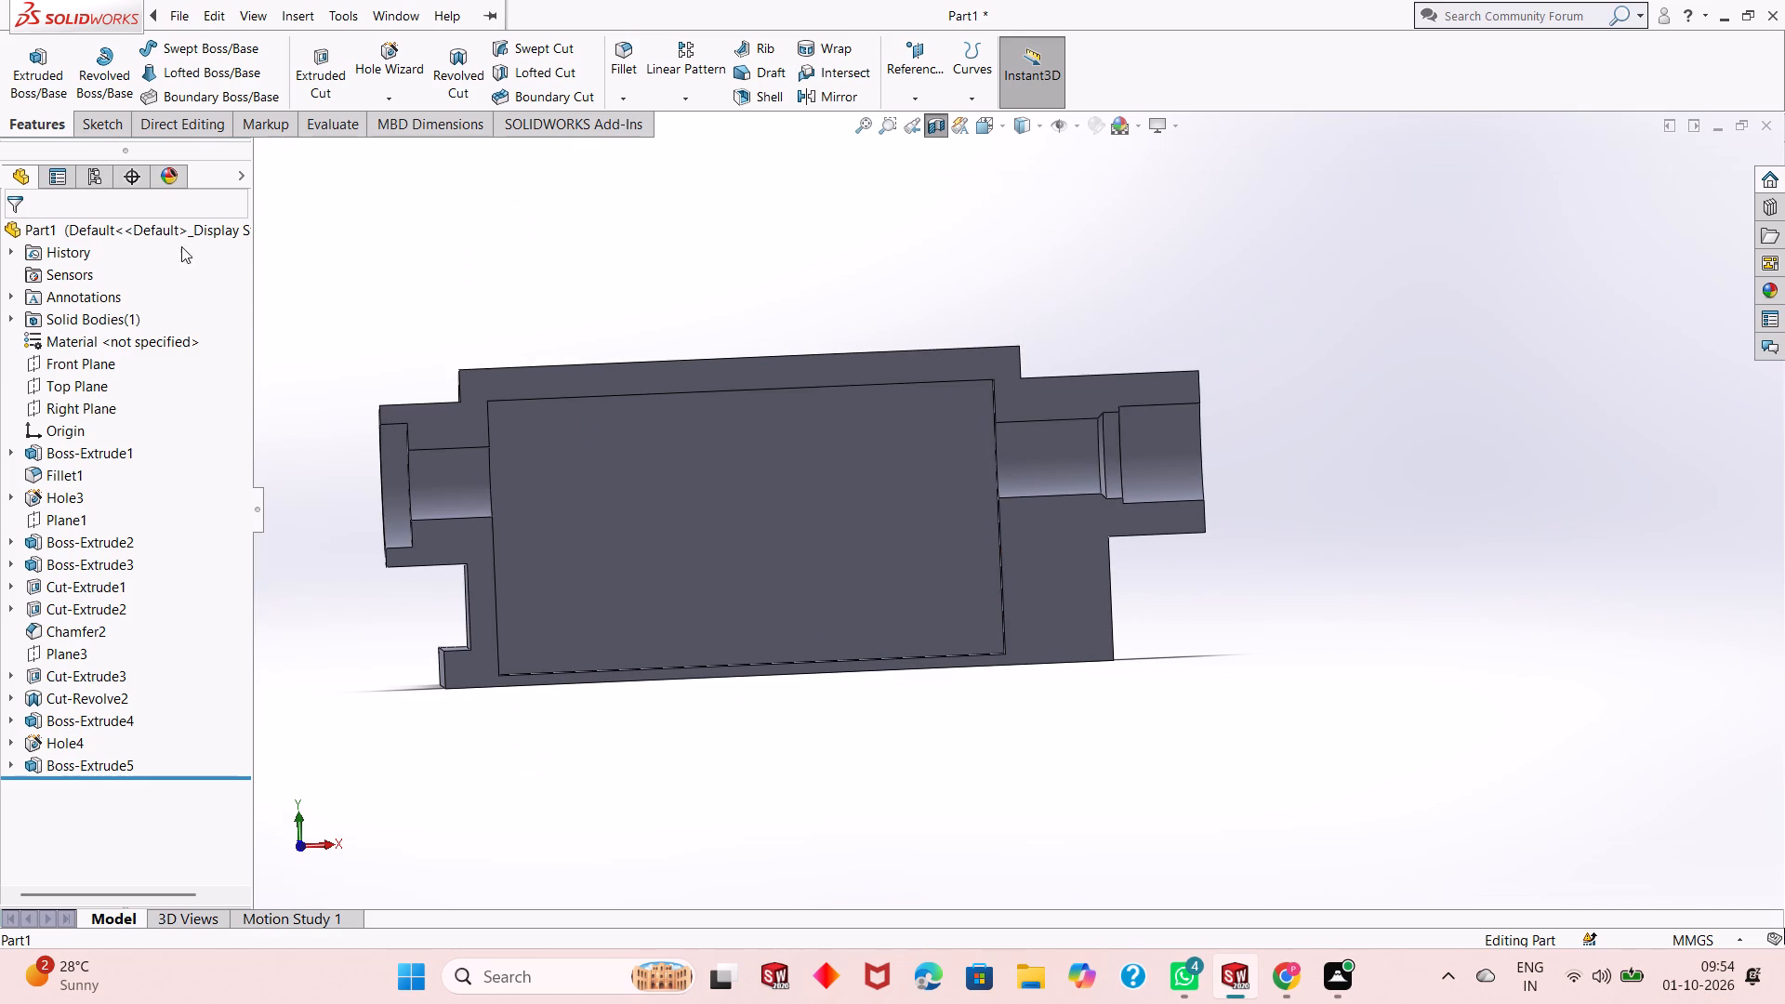
{"action": "left_click", "coordinate": [932, 122]}
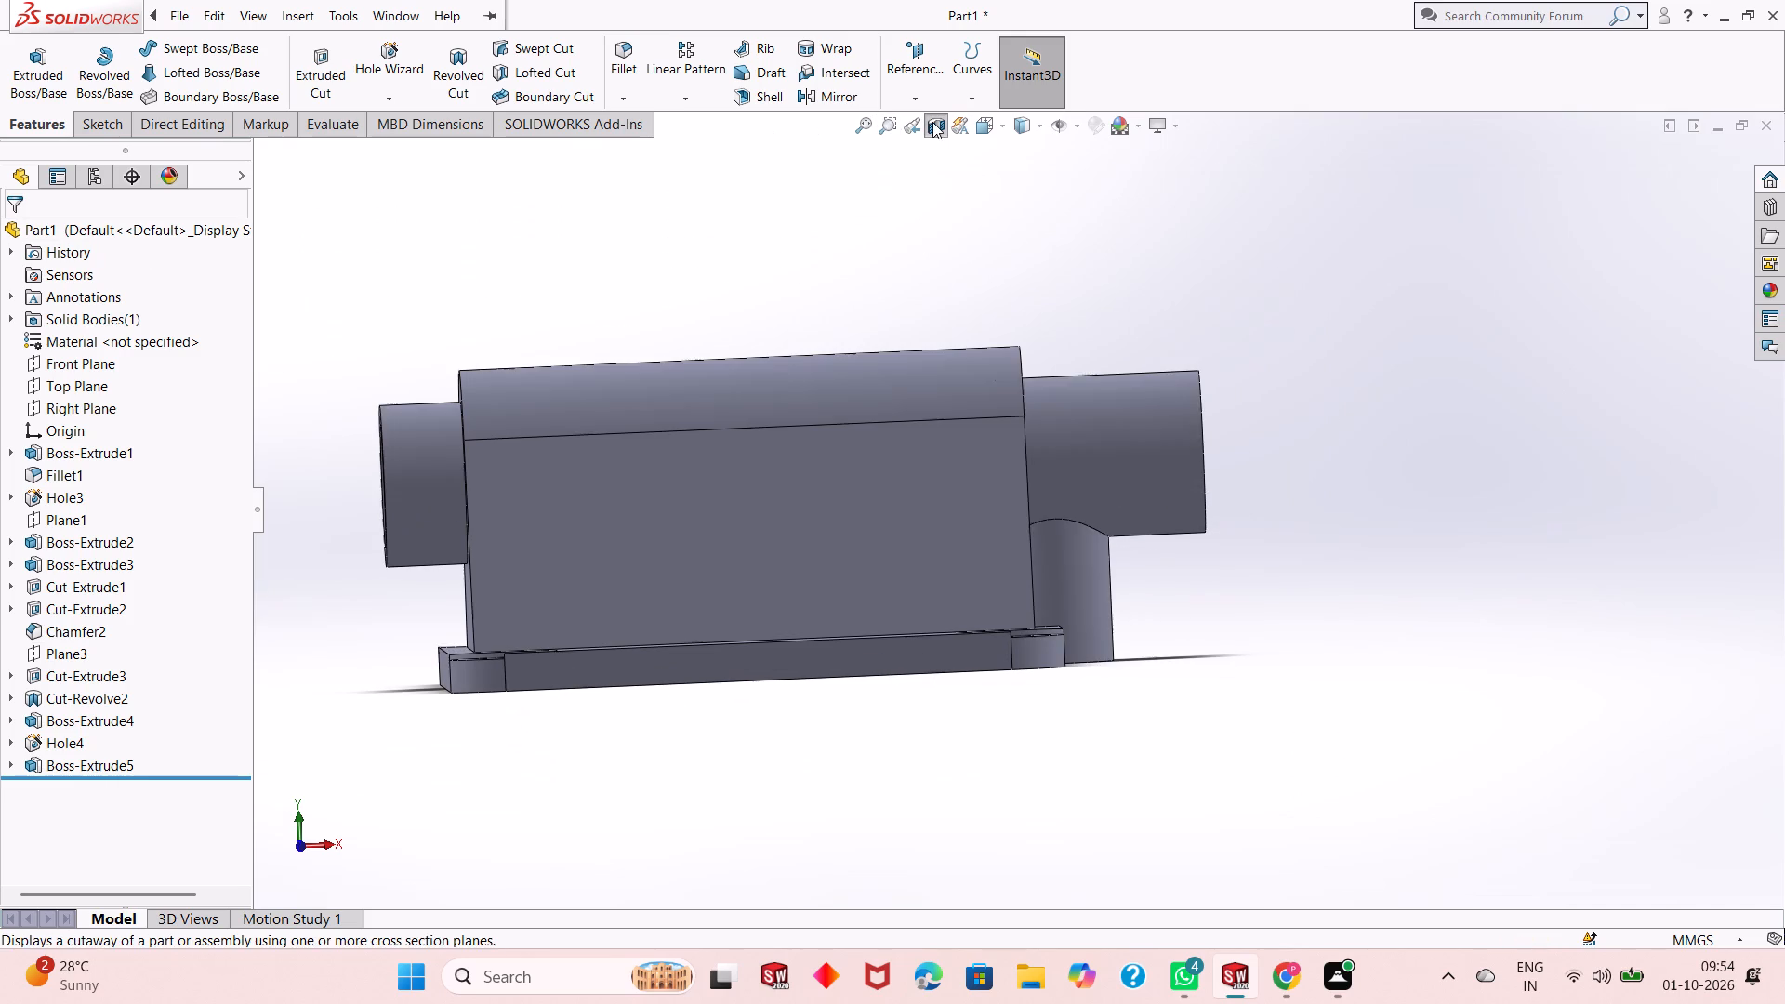
Sketch a circle about 13 mm in diameter on the base's underside, concentric with the rounded end of the new support.
{"action": "middle_click_drag", "start_coordinate": [1133, 737], "coordinate": [1123, 406]}
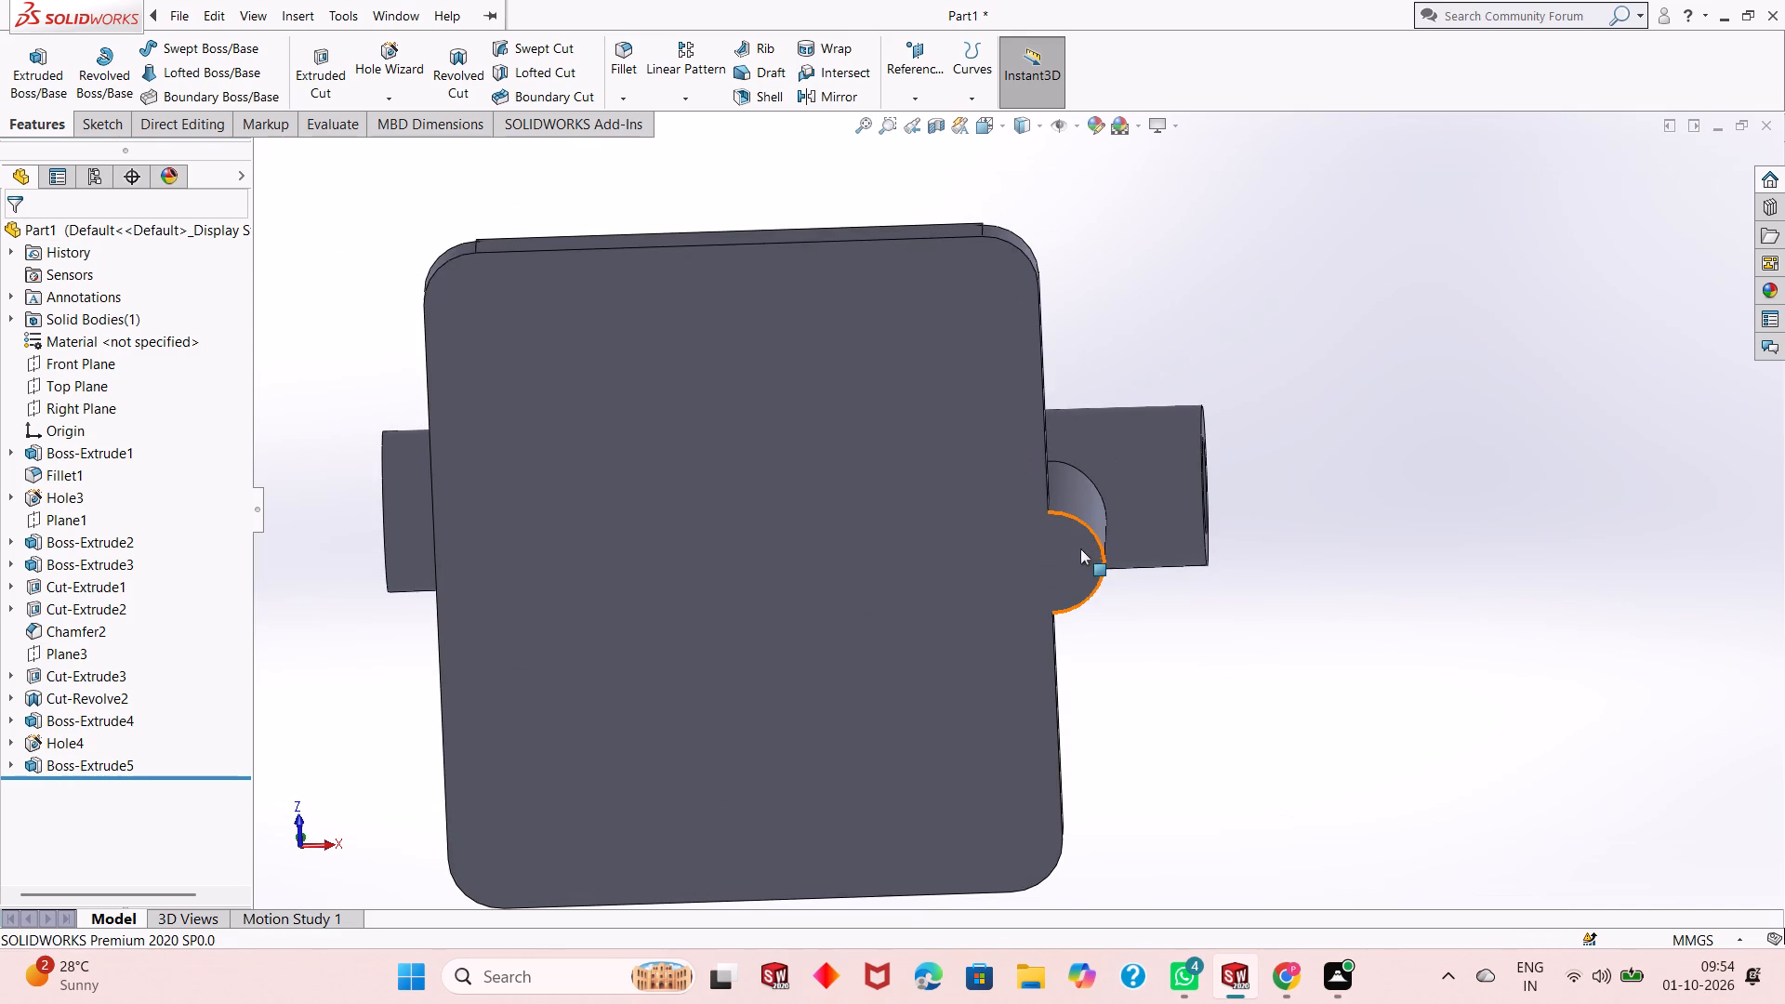
{"action": "left_click", "coordinate": [1079, 559]}
{"action": "left_click", "coordinate": [1159, 503]}
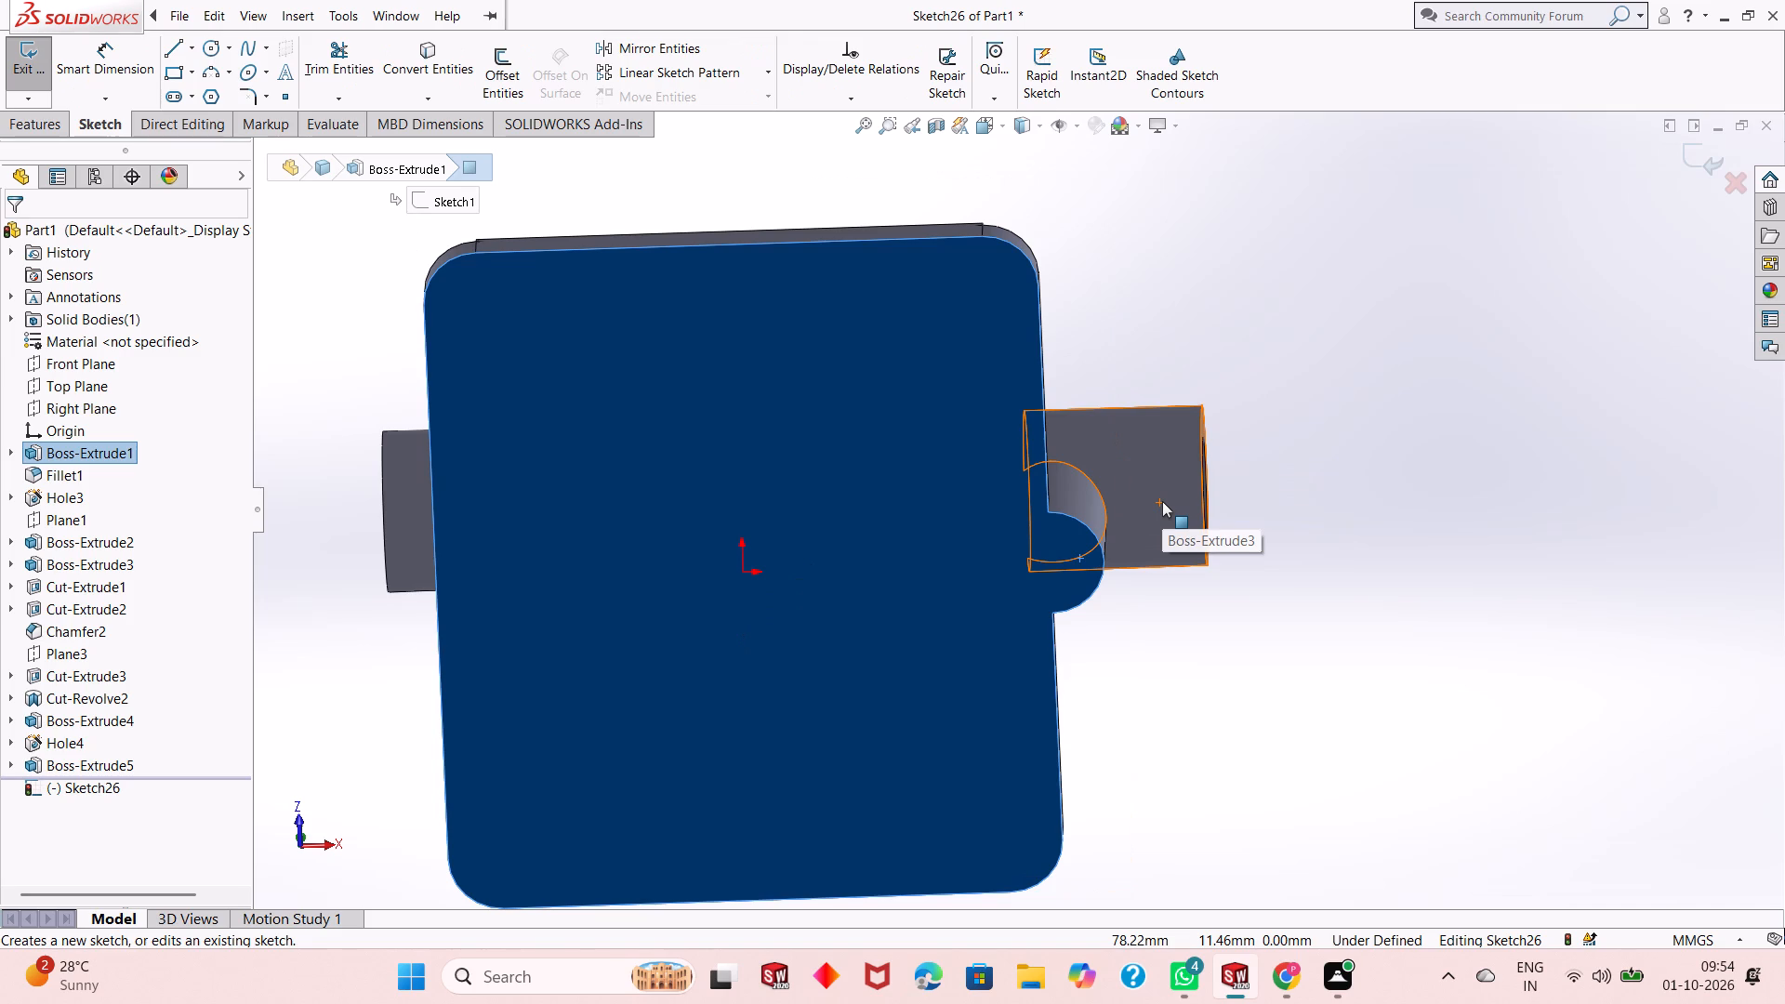
{"action": "key", "text": "ctrl+8"}
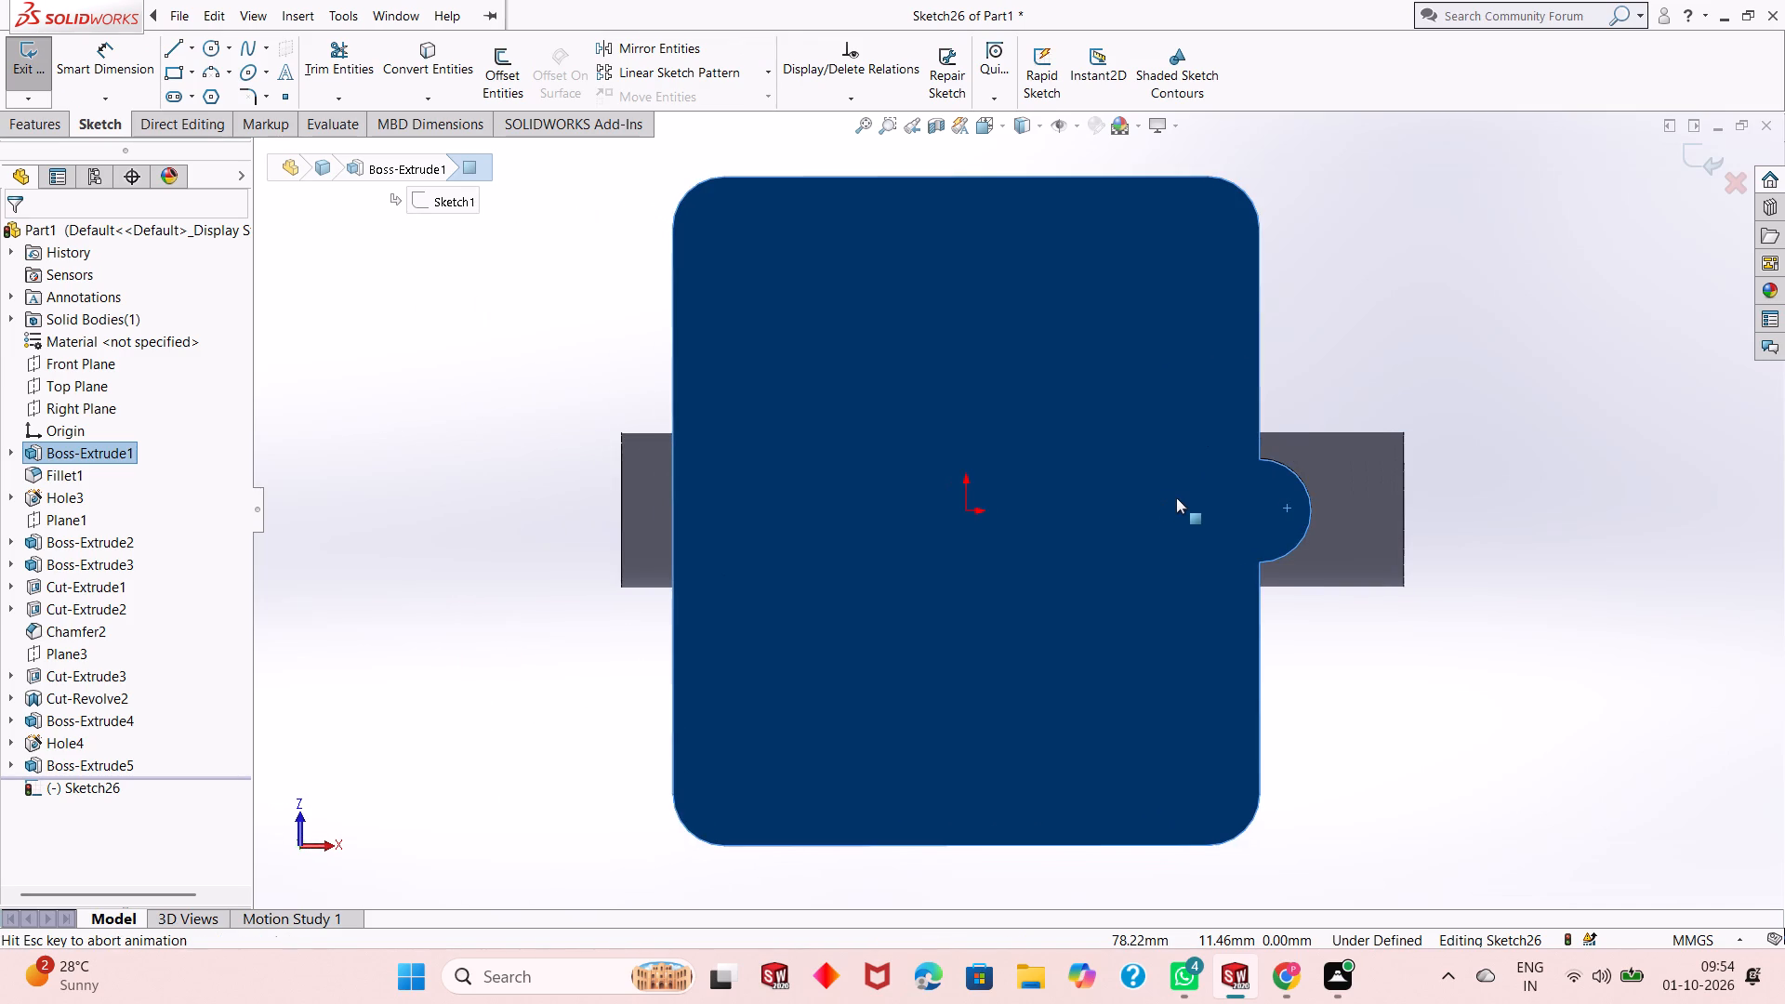
{"action": "left_click", "coordinate": [1512, 391]}
{"action": "scroll", "coordinate": [1382, 574], "scroll_direction": "down", "scroll_amount": 1}
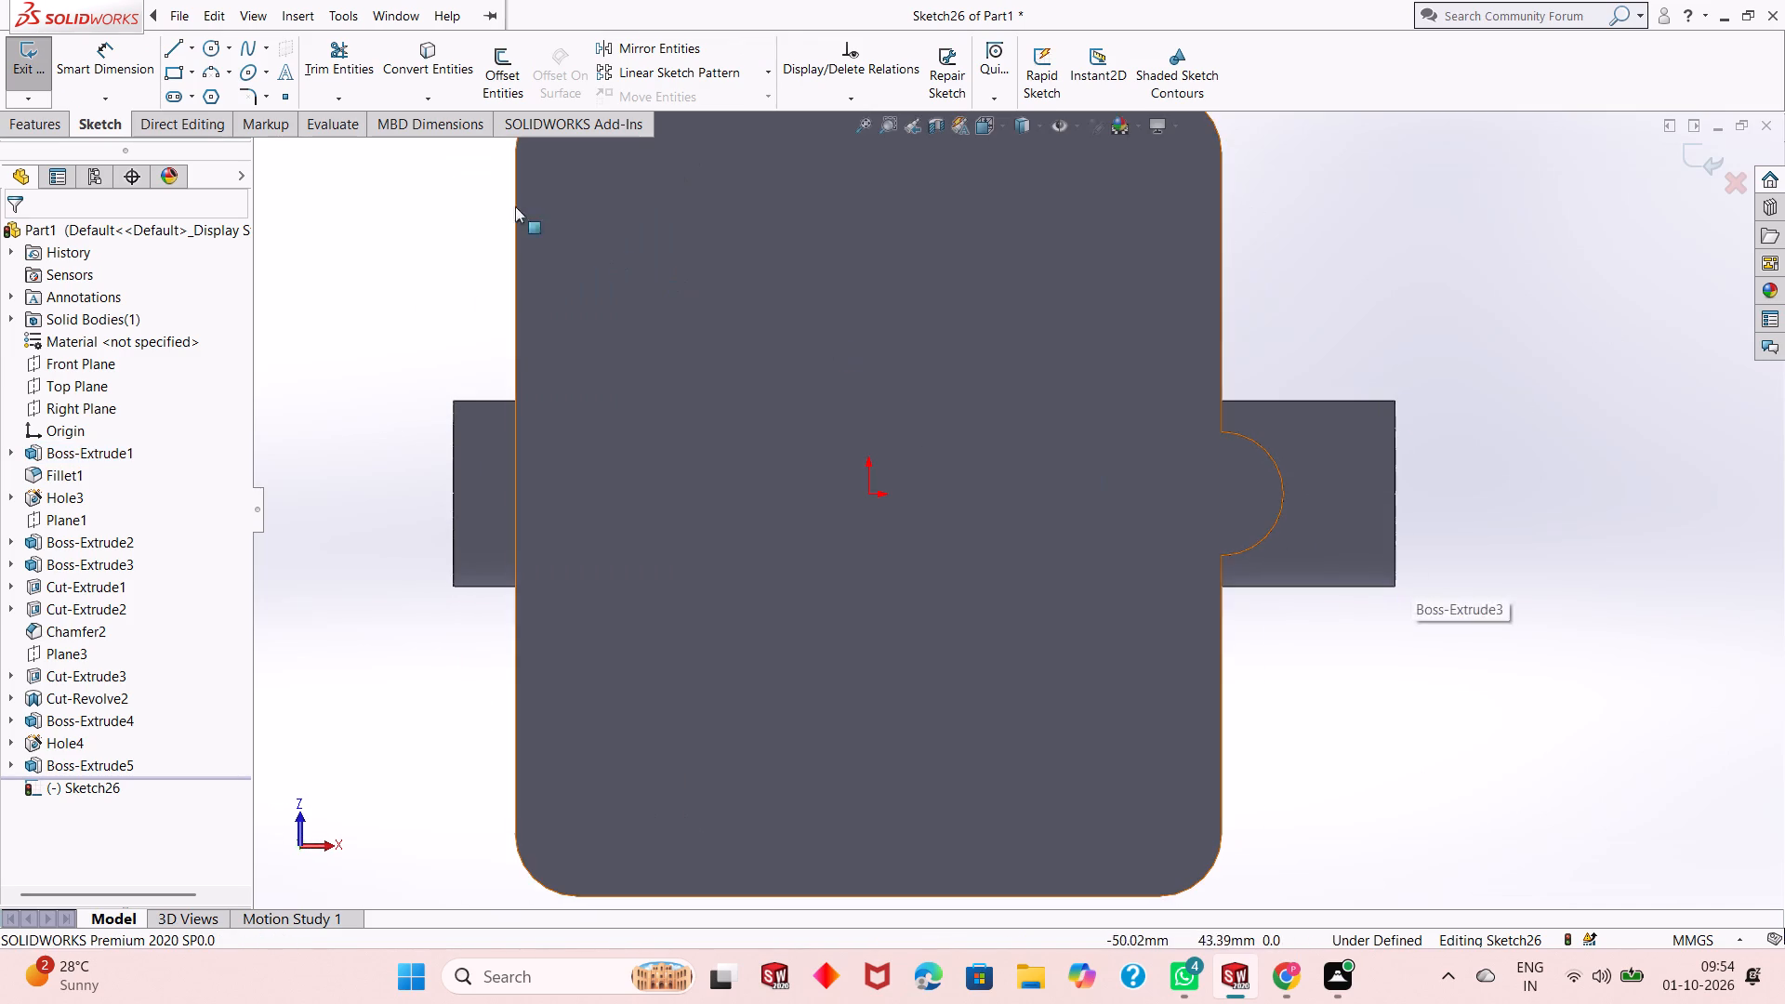
{"action": "left_click", "coordinate": [210, 48]}
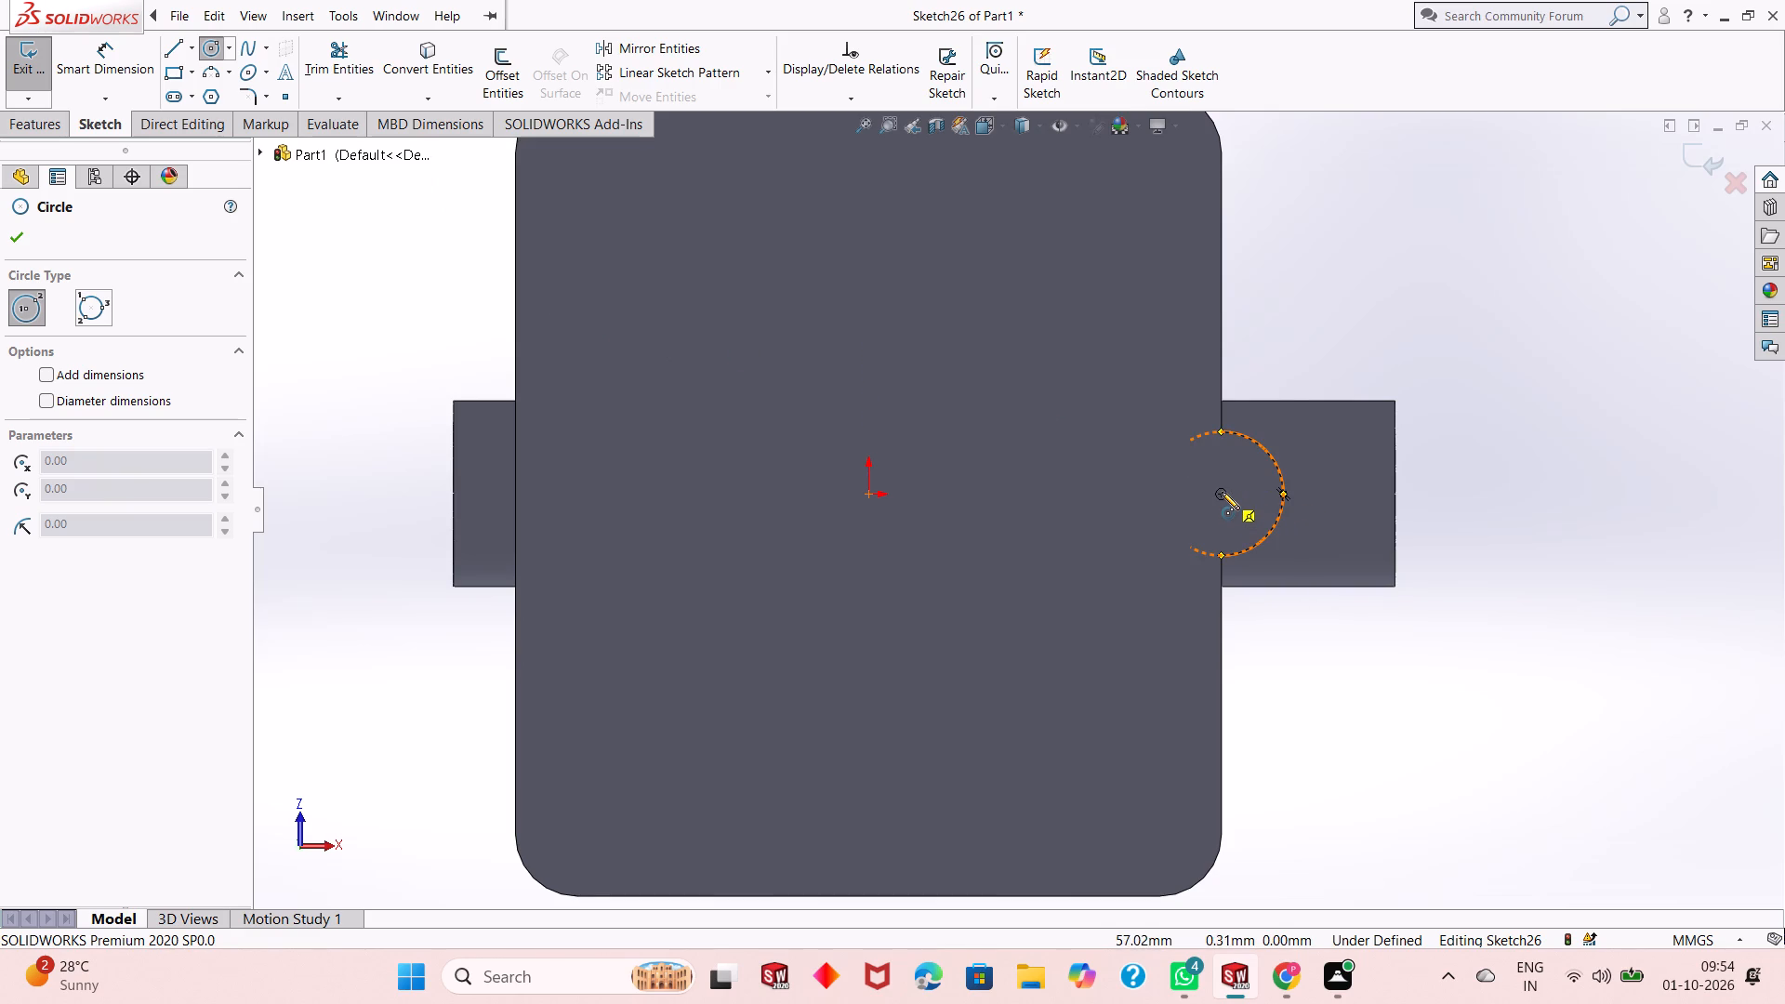
{"action": "left_click", "coordinate": [1221, 496]}
{"action": "left_click", "coordinate": [1239, 457]}
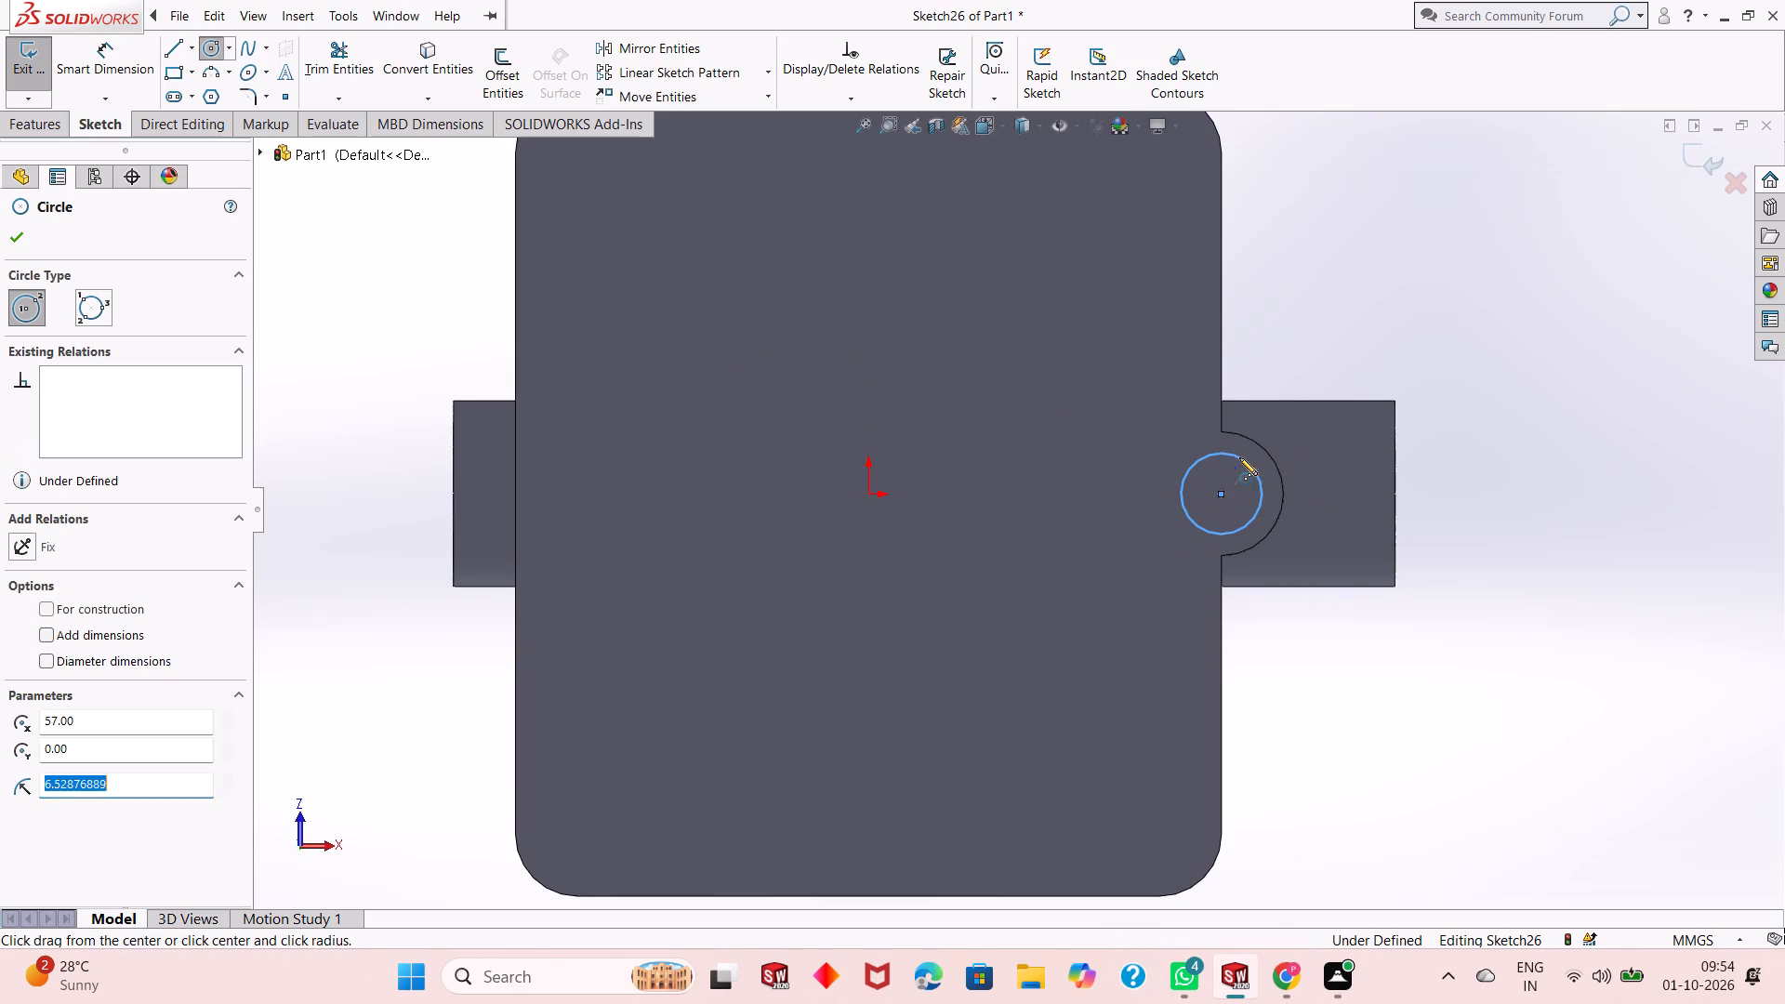
{"action": "right_click", "coordinate": [1321, 230]}
{"action": "left_click", "coordinate": [1368, 246]}
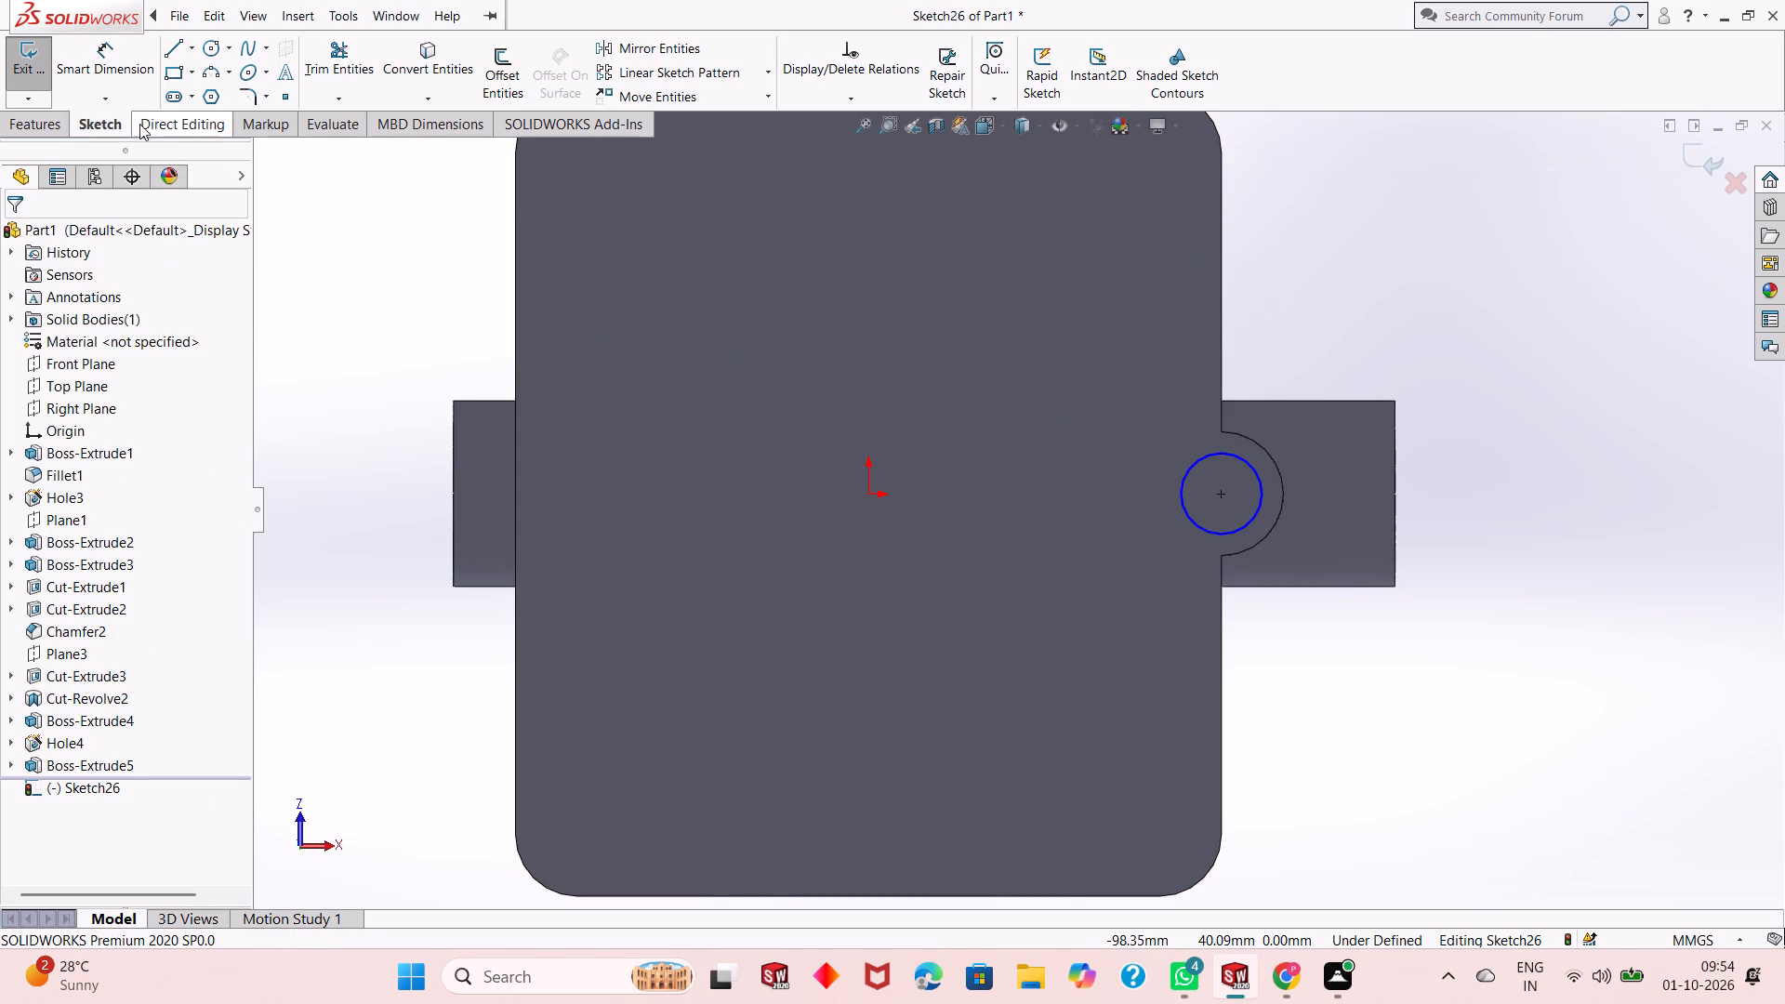
Dimension the new circle's diameter as 7 mm.
{"action": "left_click", "coordinate": [116, 60]}
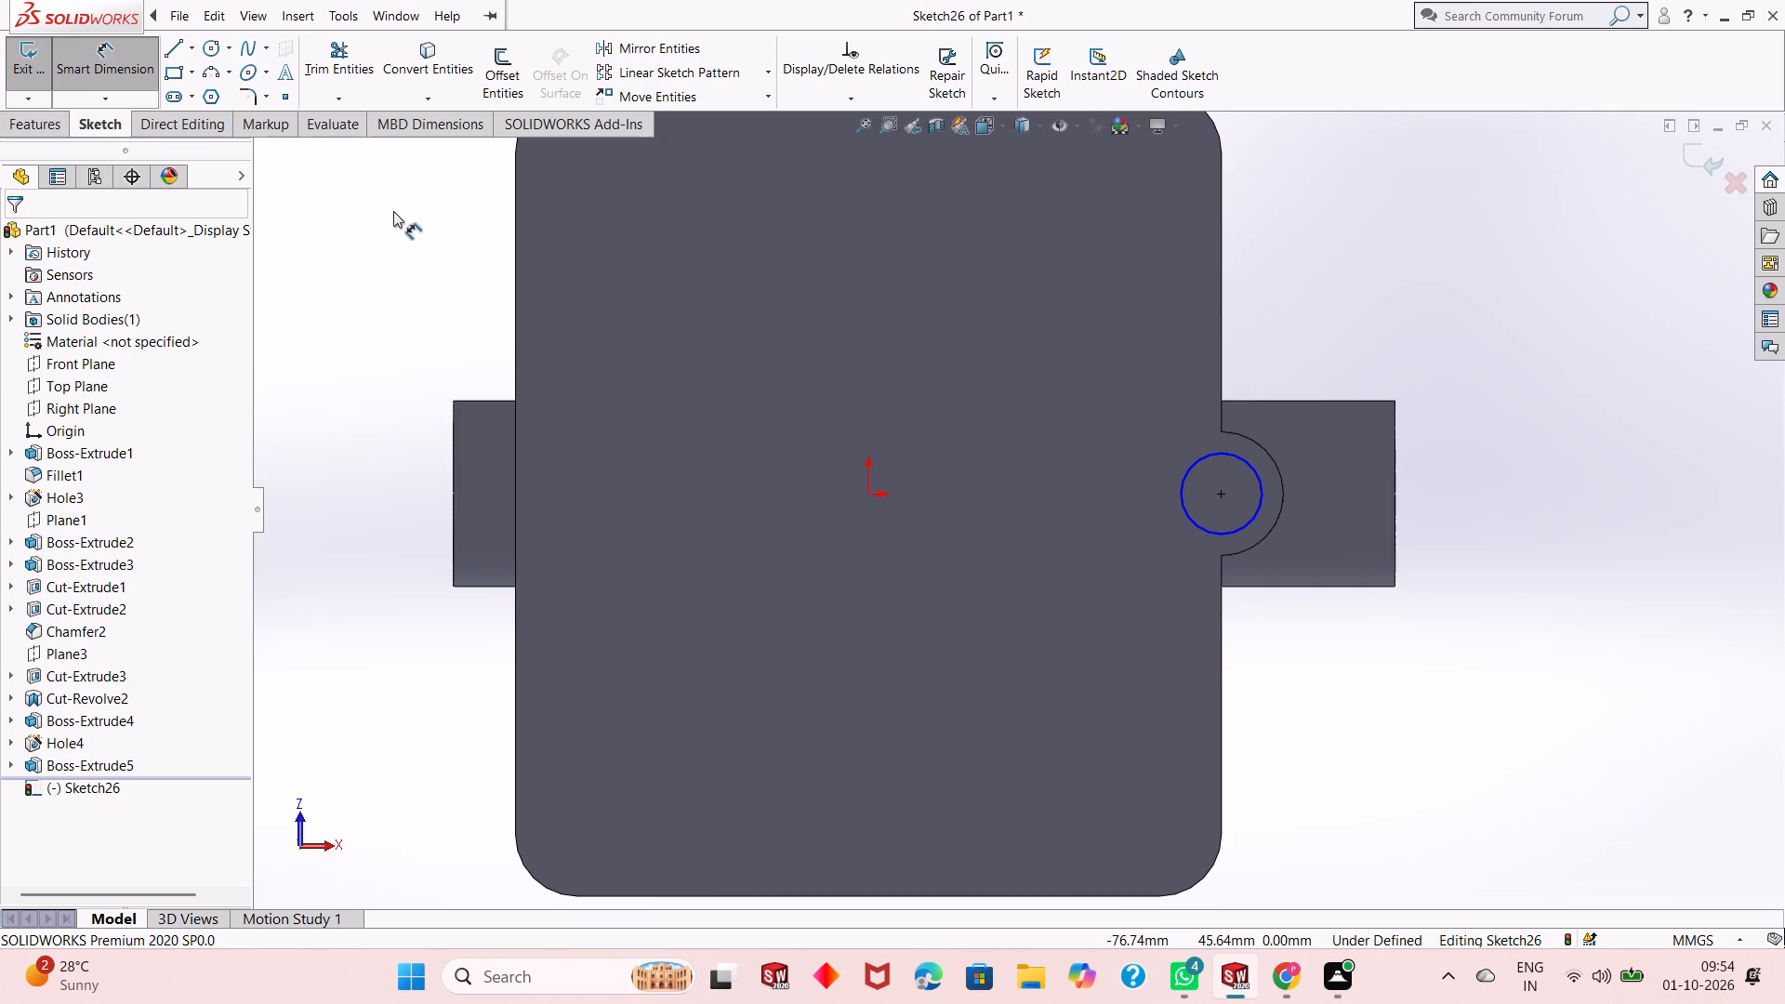
{"action": "left_click", "coordinate": [1212, 539]}
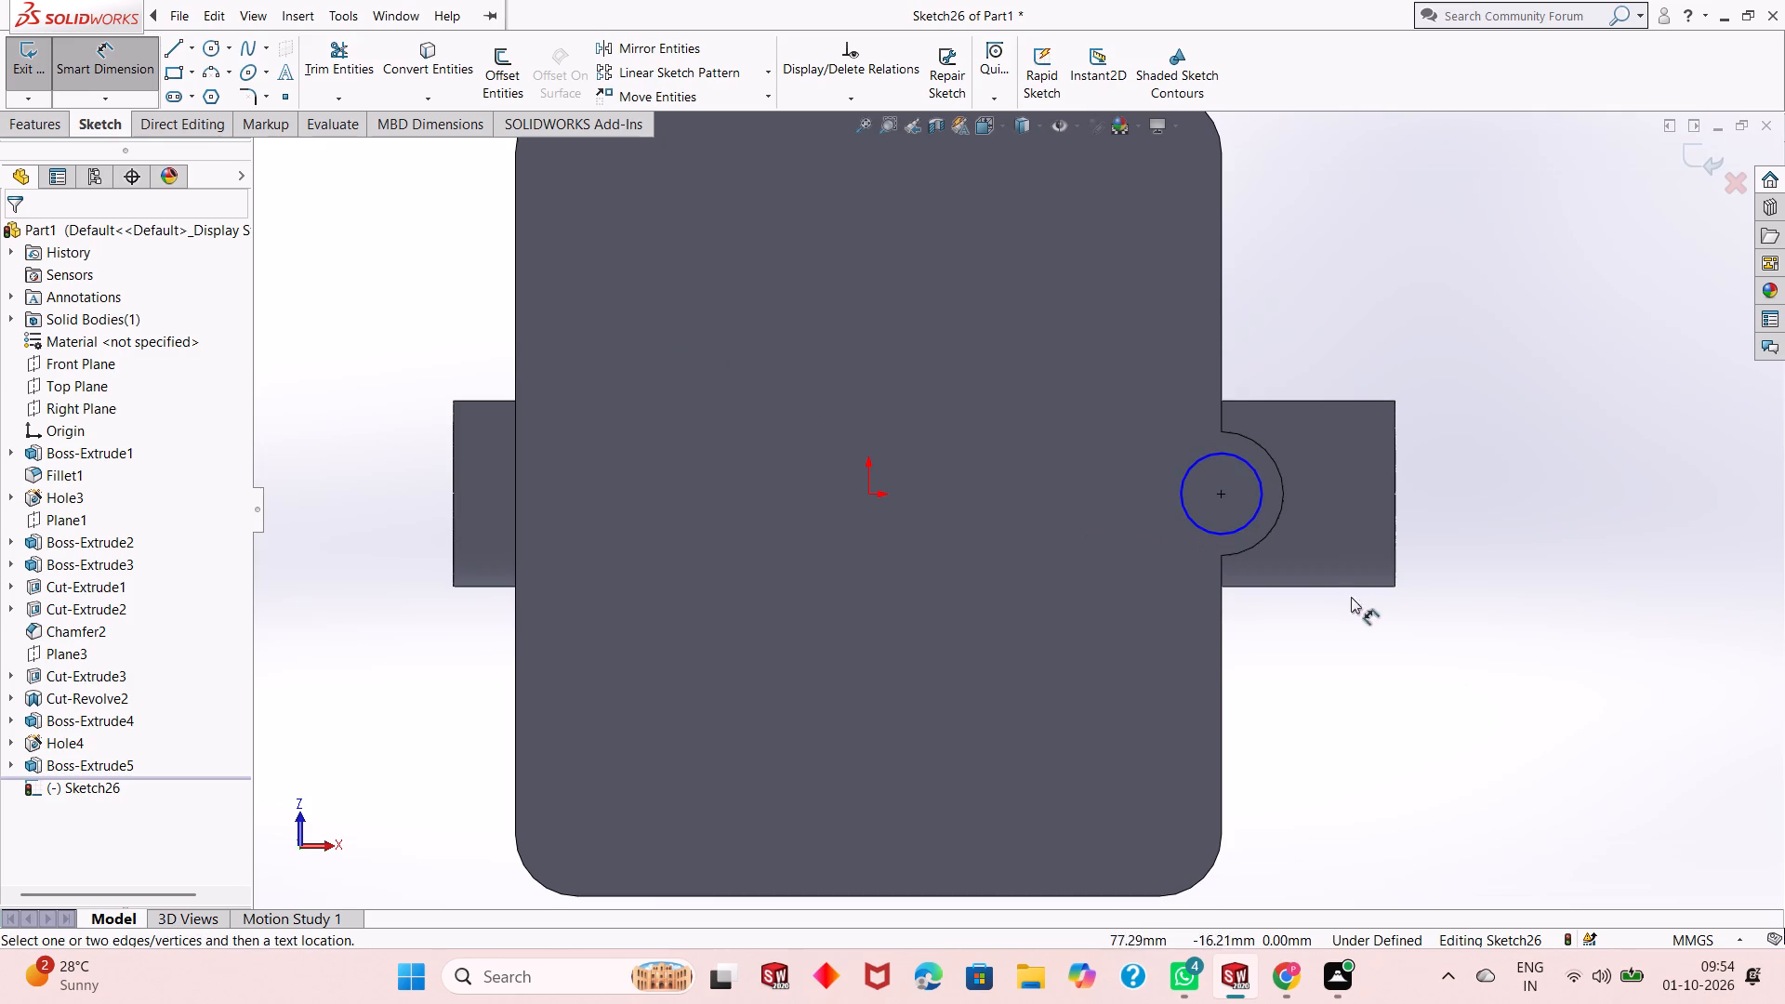
{"action": "left_click", "coordinate": [1236, 526]}
{"action": "left_click", "coordinate": [1395, 689]}
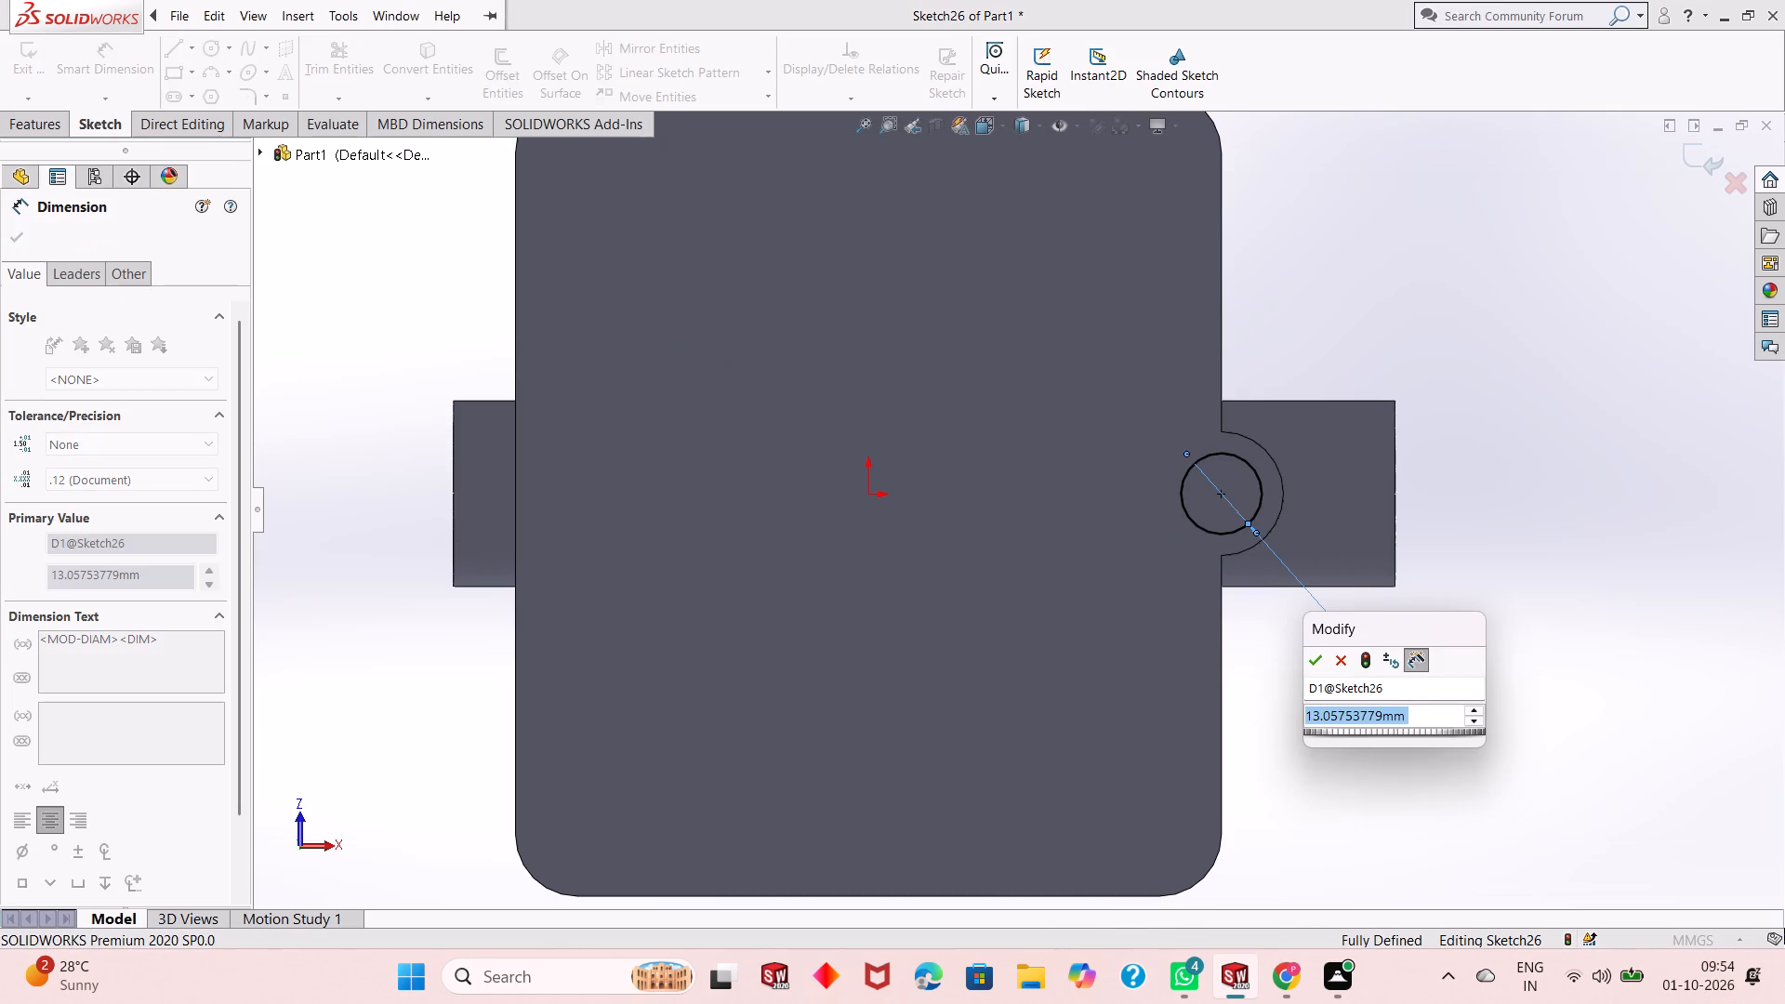
{"action": "key", "text": "7"}
{"action": "key", "text": "Return"}
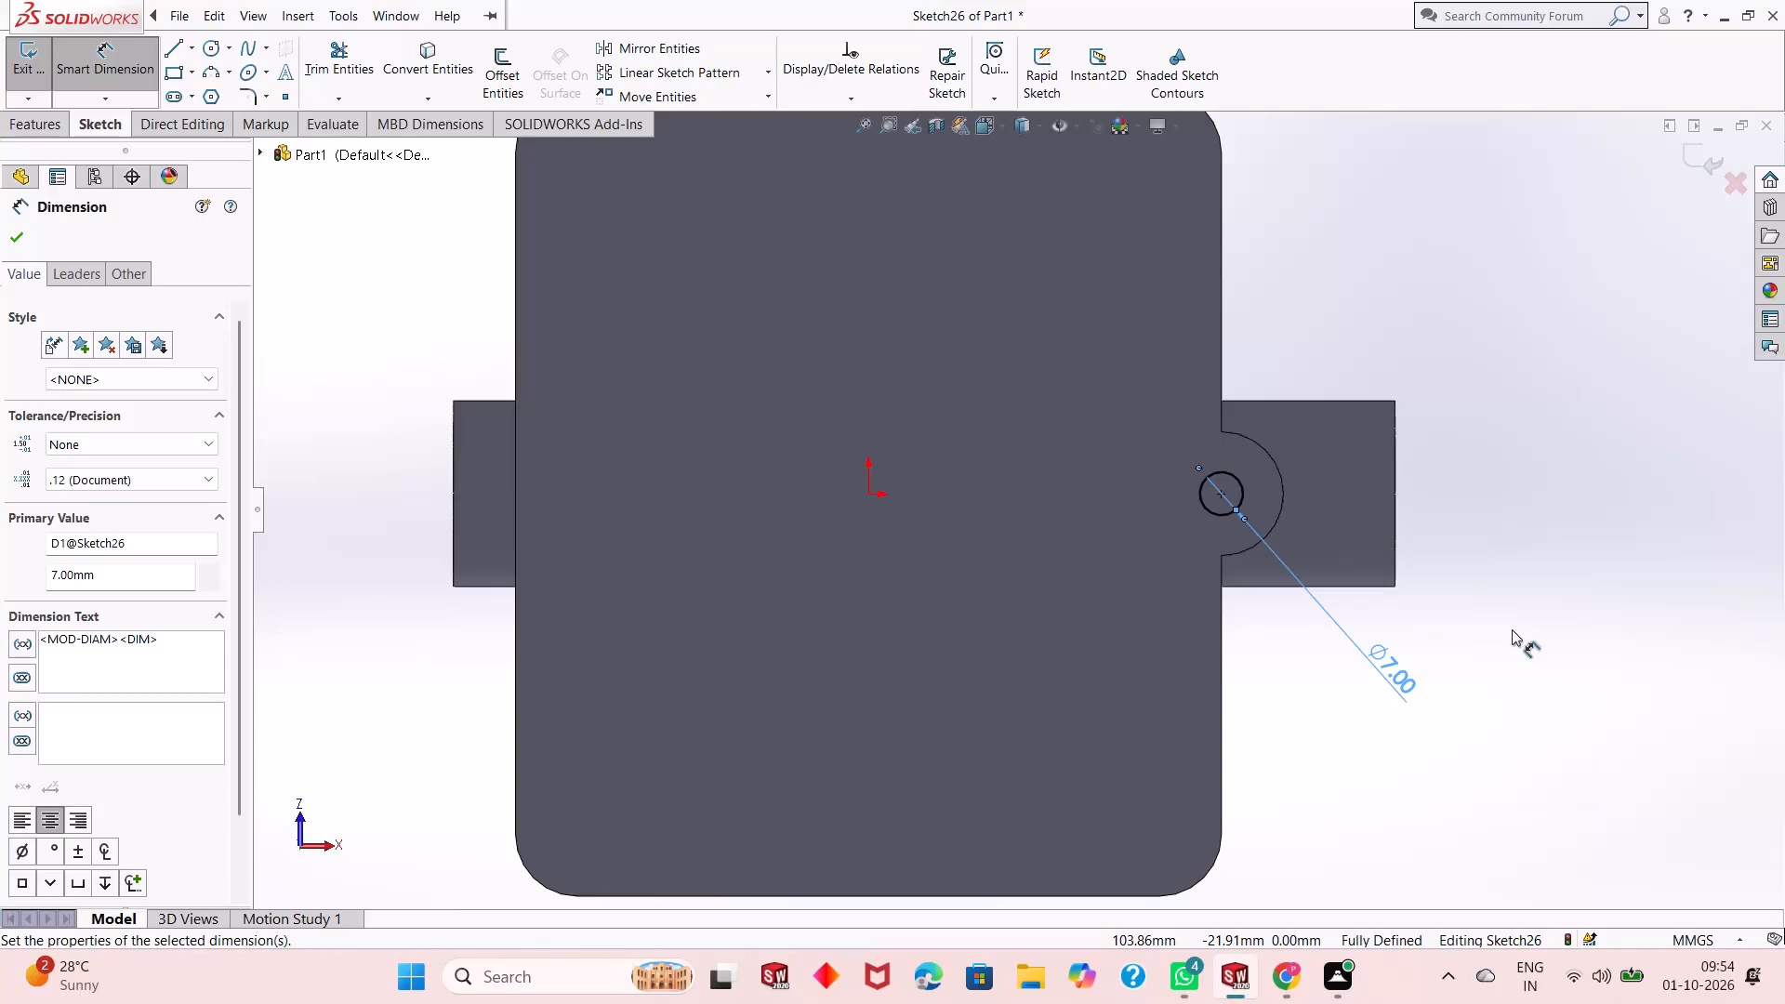
Extrude-cut the 7 mm circle from the base's underside through the cylindrical support, using the Up To Next end condition.
{"action": "right_click", "coordinate": [1461, 503]}
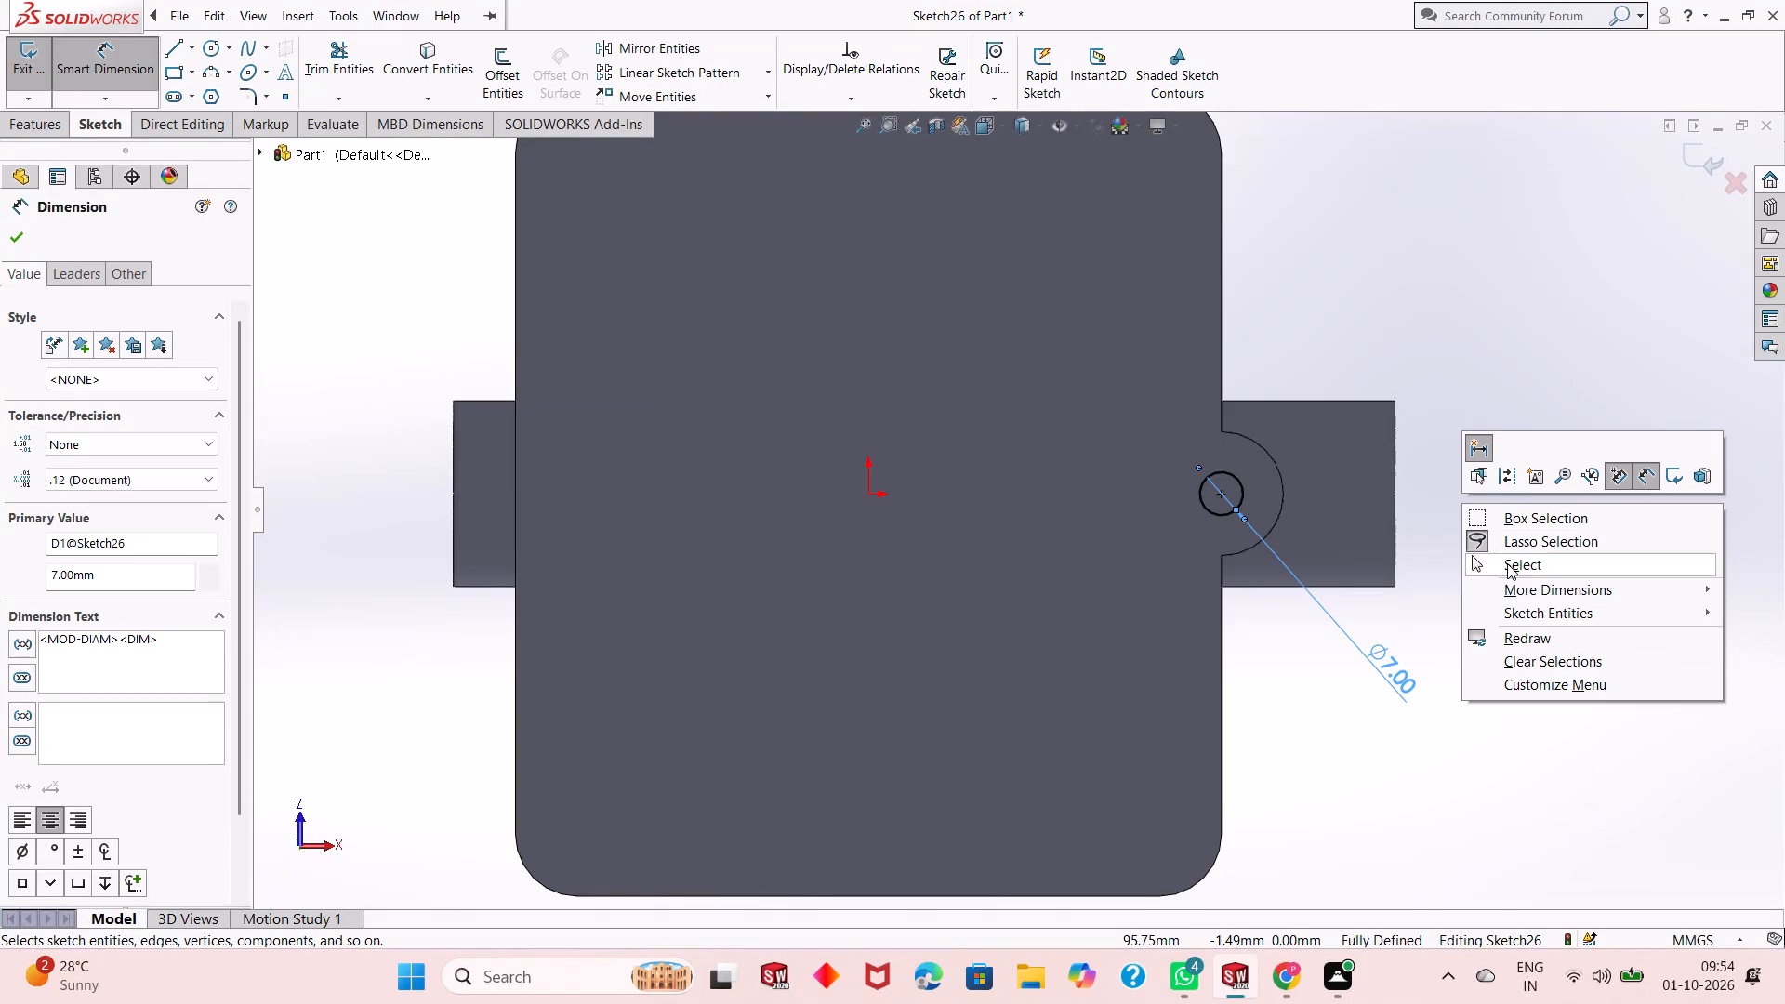
{"action": "left_click", "coordinate": [1507, 563]}
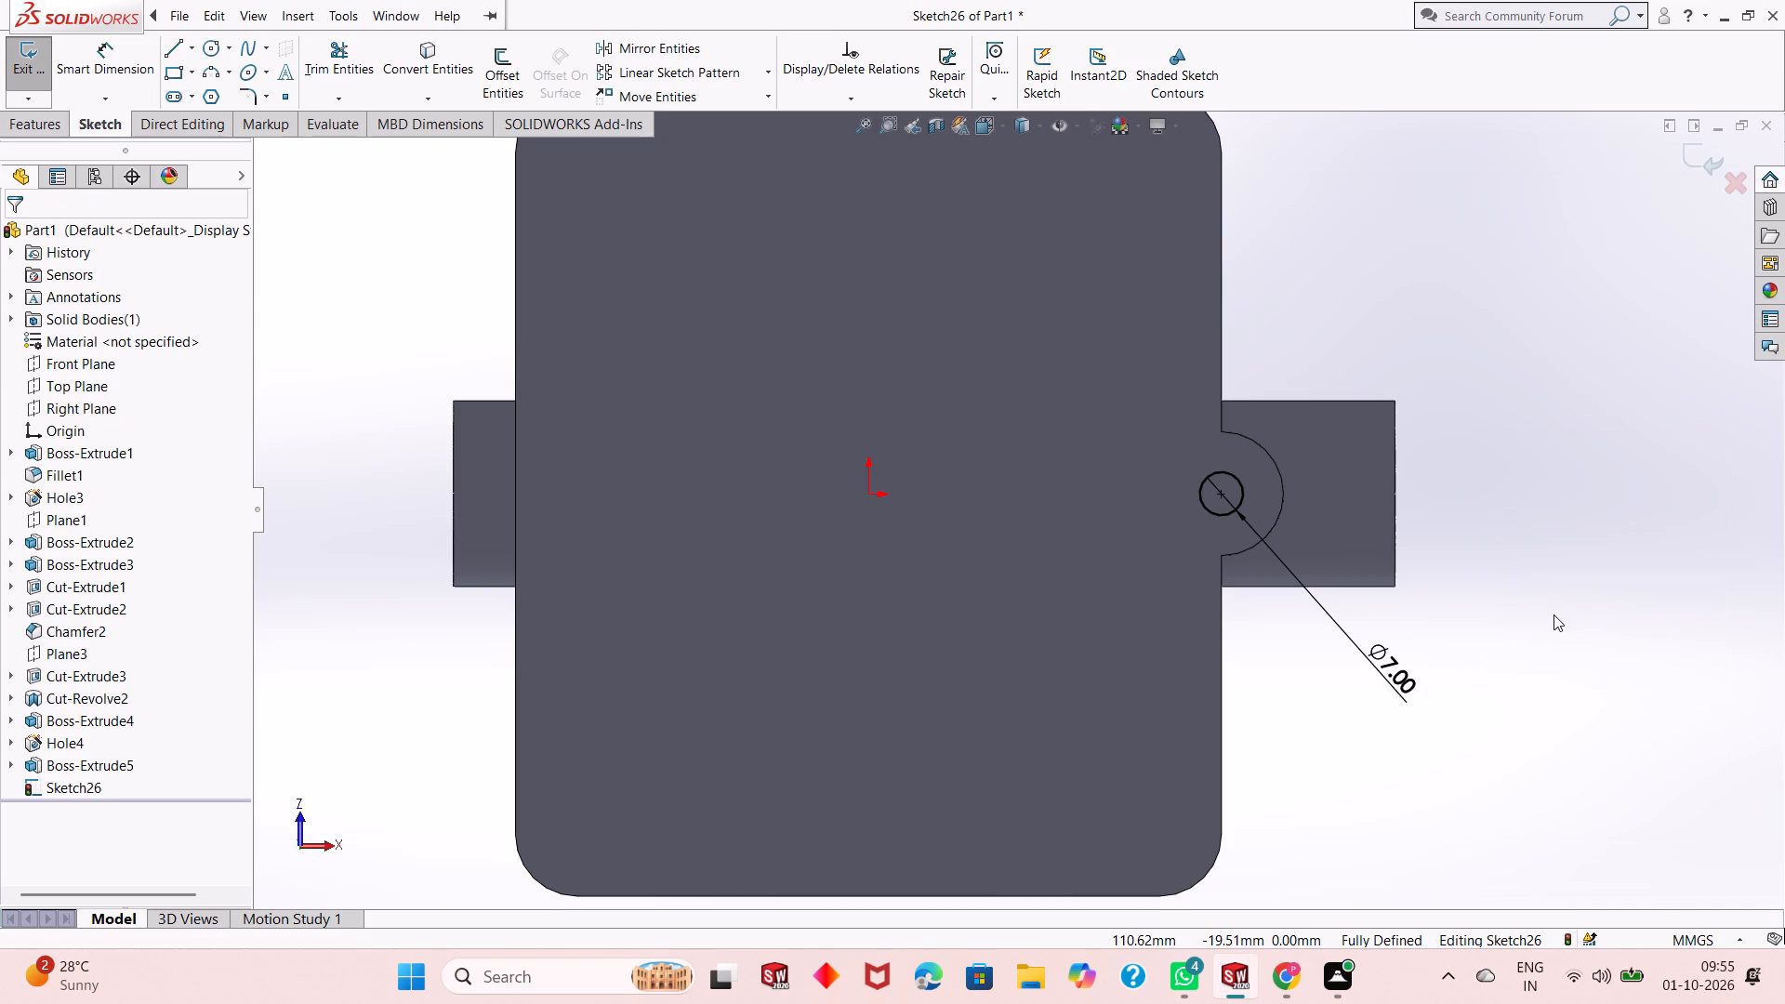
{"action": "scroll", "coordinate": [1445, 595], "scroll_direction": "down", "scroll_amount": 1}
{"action": "scroll", "coordinate": [1445, 595], "scroll_direction": "up", "scroll_amount": 1}
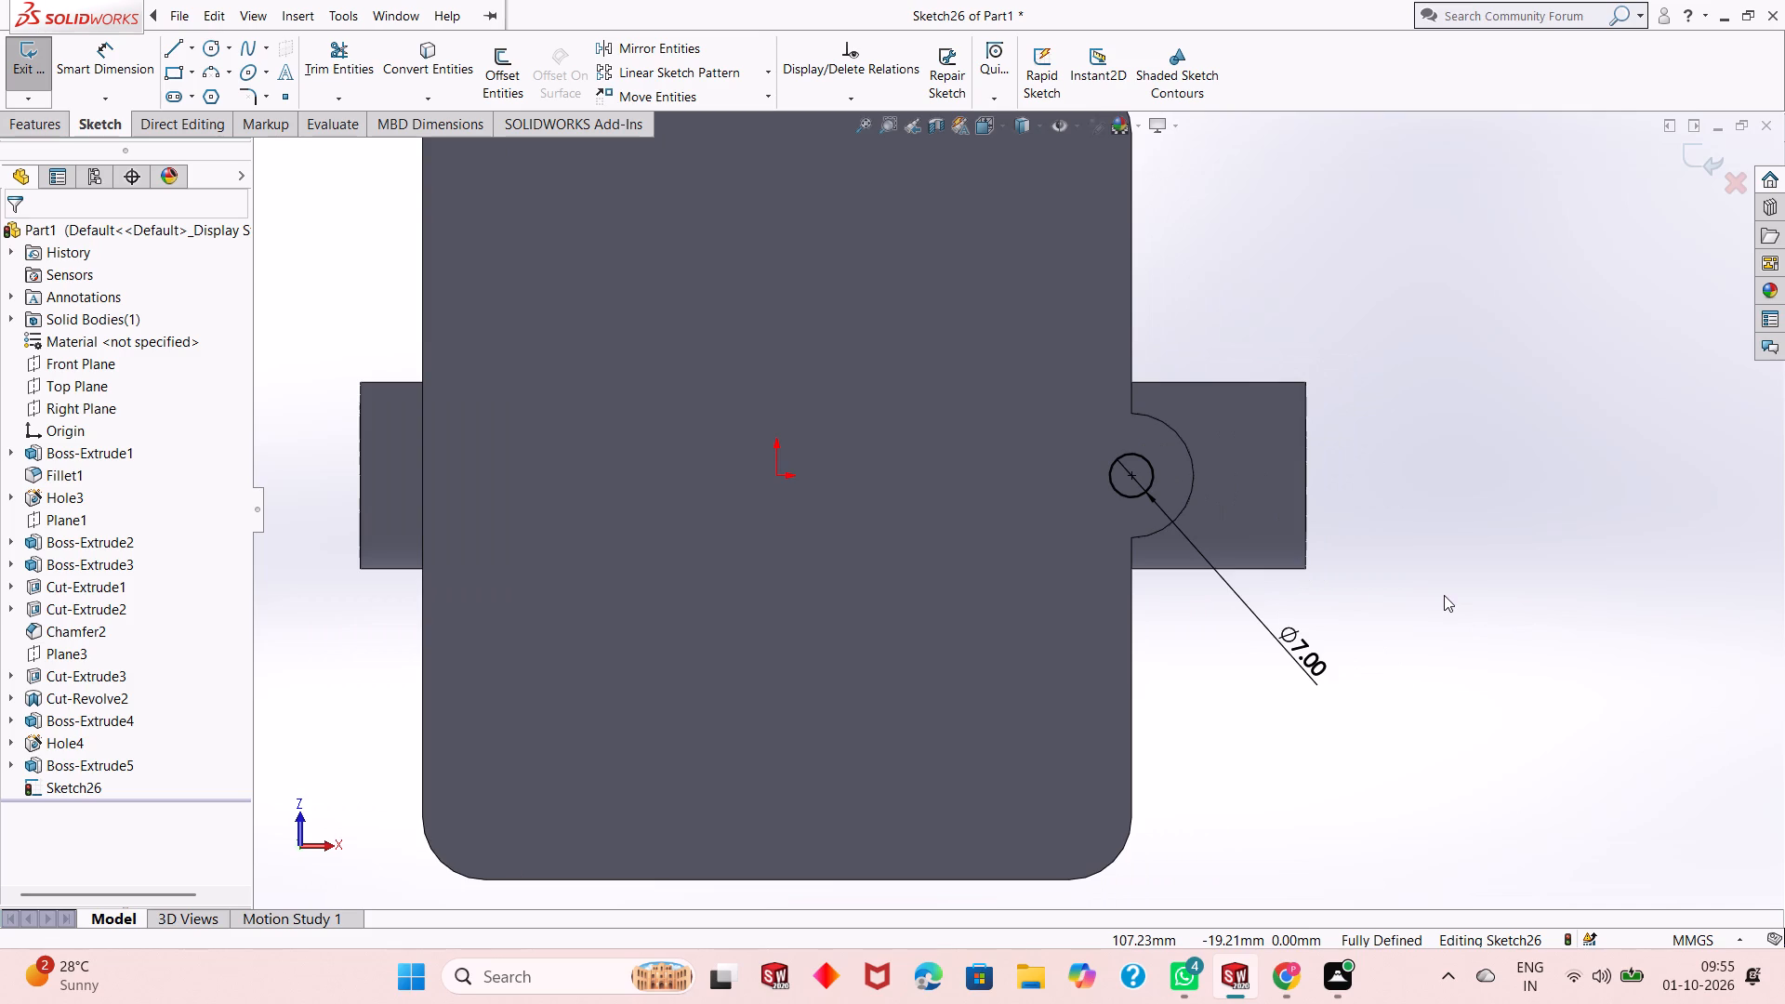
{"action": "scroll", "coordinate": [1444, 595], "scroll_direction": "down", "scroll_amount": 1}
{"action": "scroll", "coordinate": [1406, 594], "scroll_direction": "up", "scroll_amount": 5}
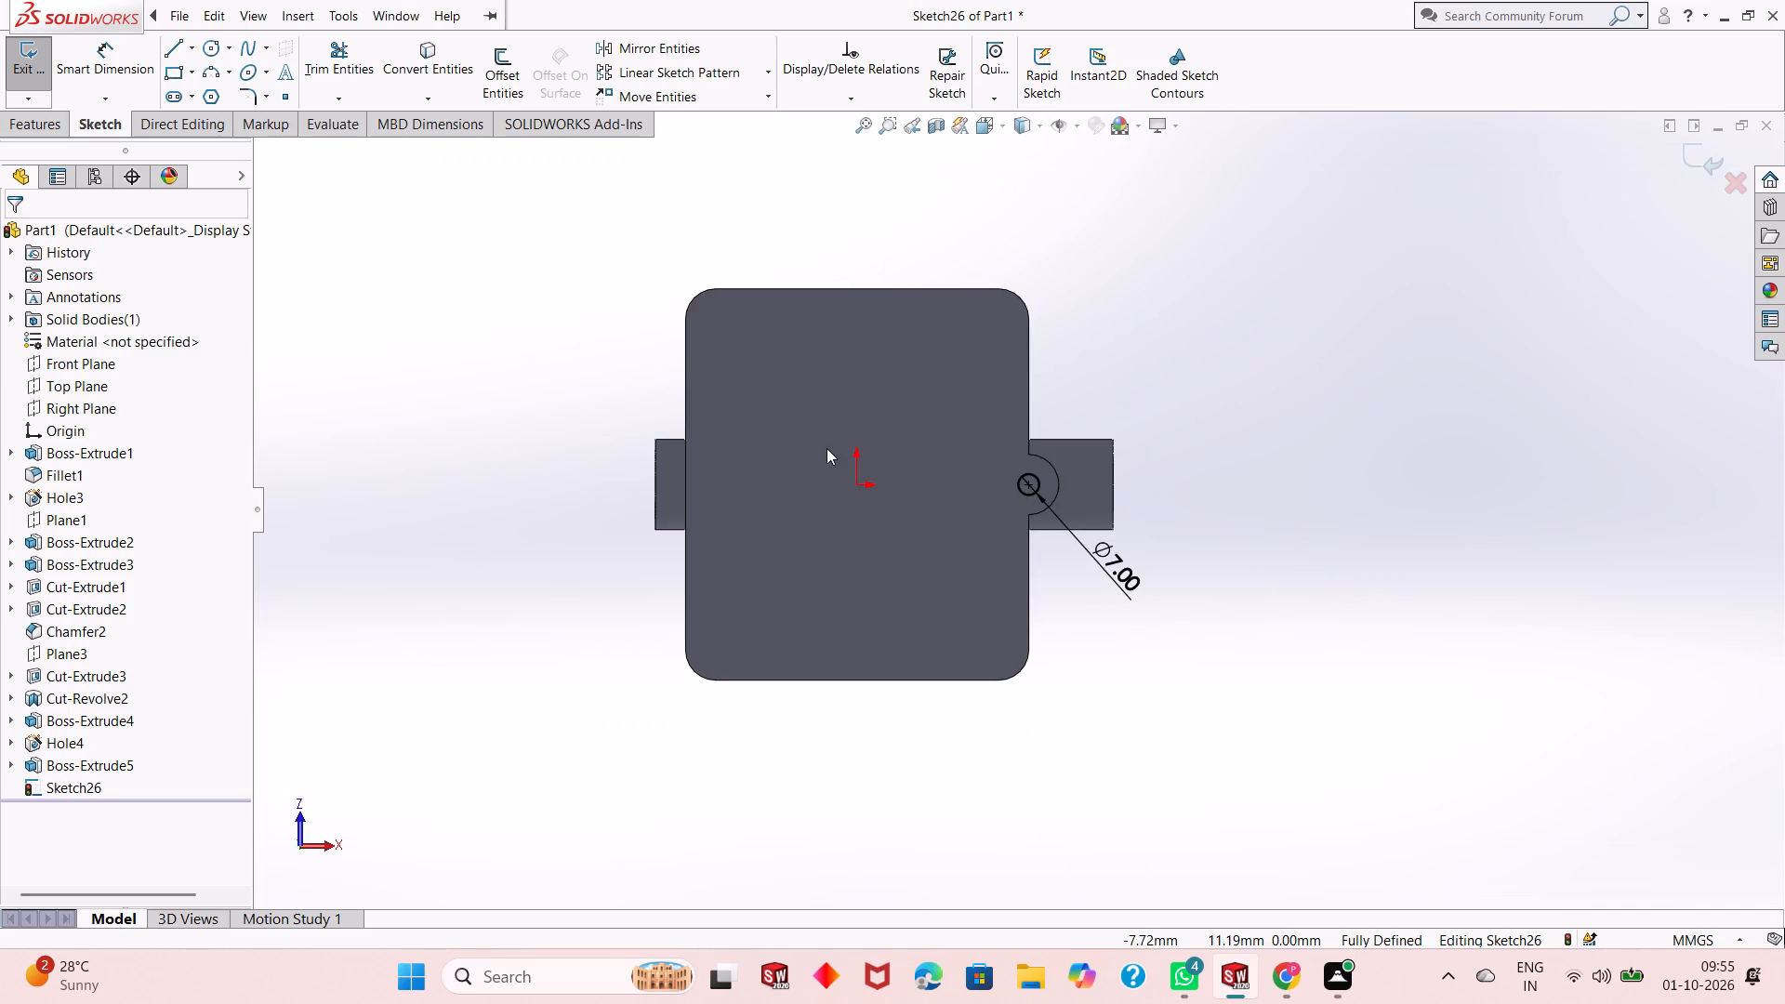
{"action": "scroll", "coordinate": [826, 449], "scroll_direction": "down", "scroll_amount": 1}
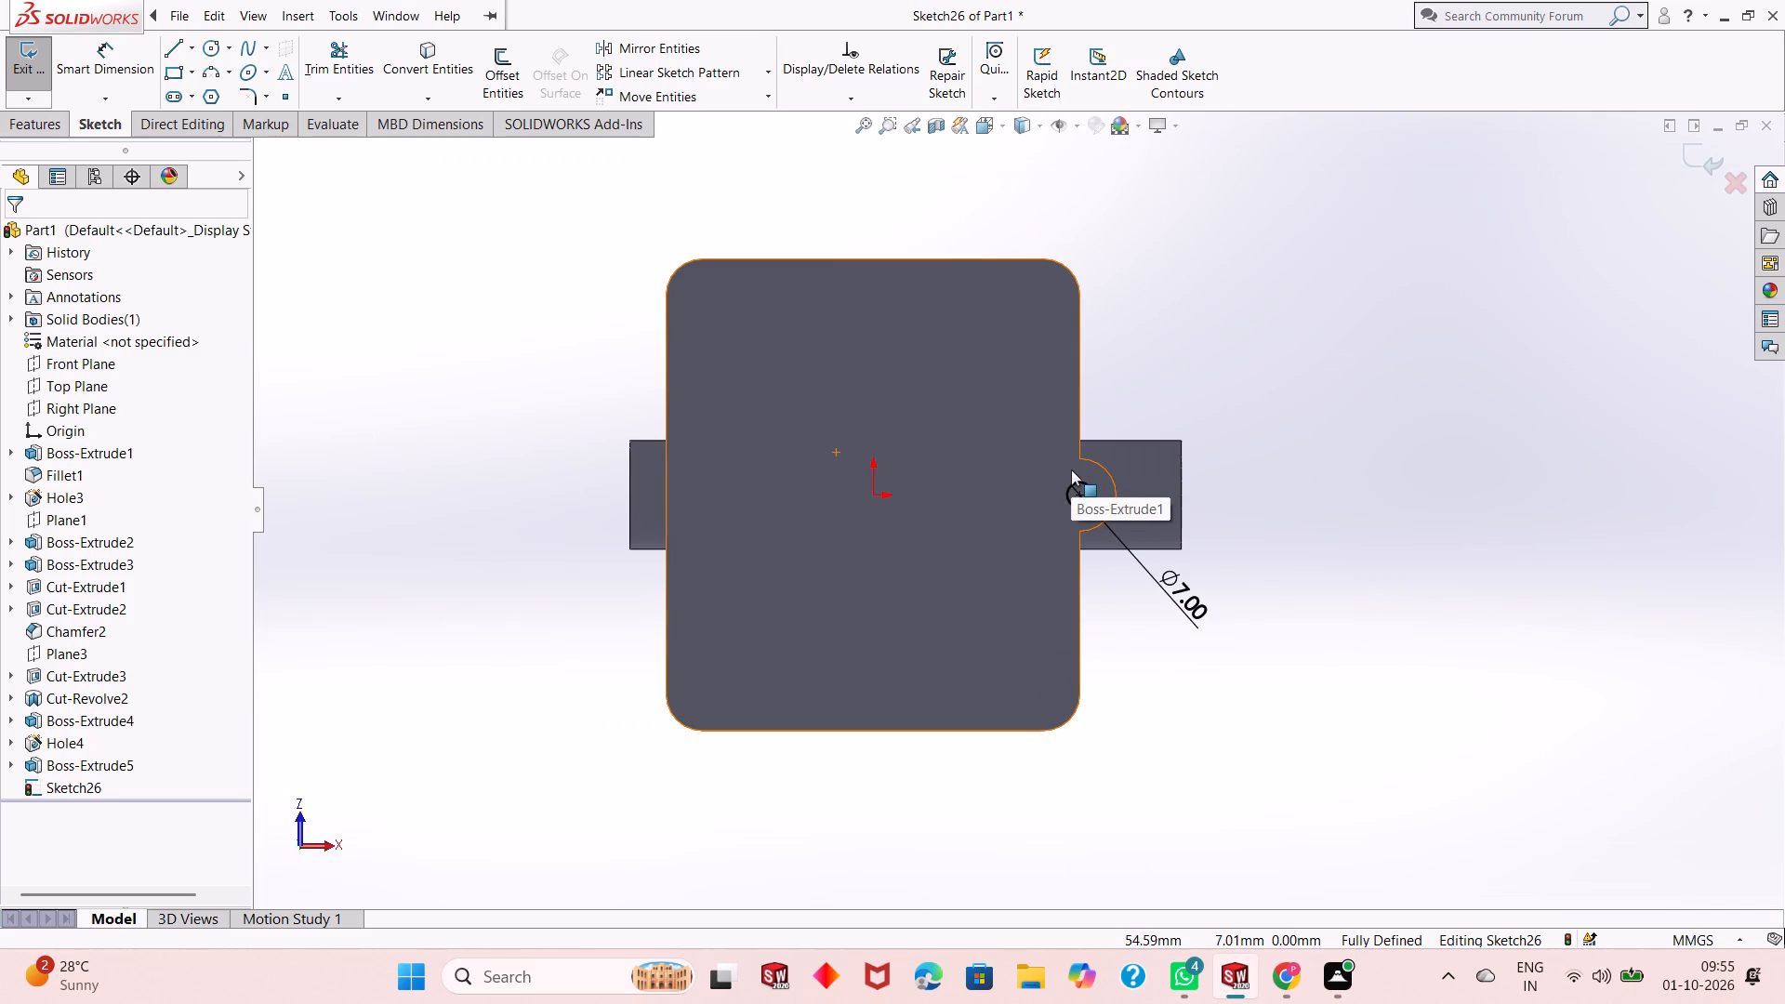
{"action": "scroll", "coordinate": [1070, 476], "scroll_direction": "down", "scroll_amount": 1}
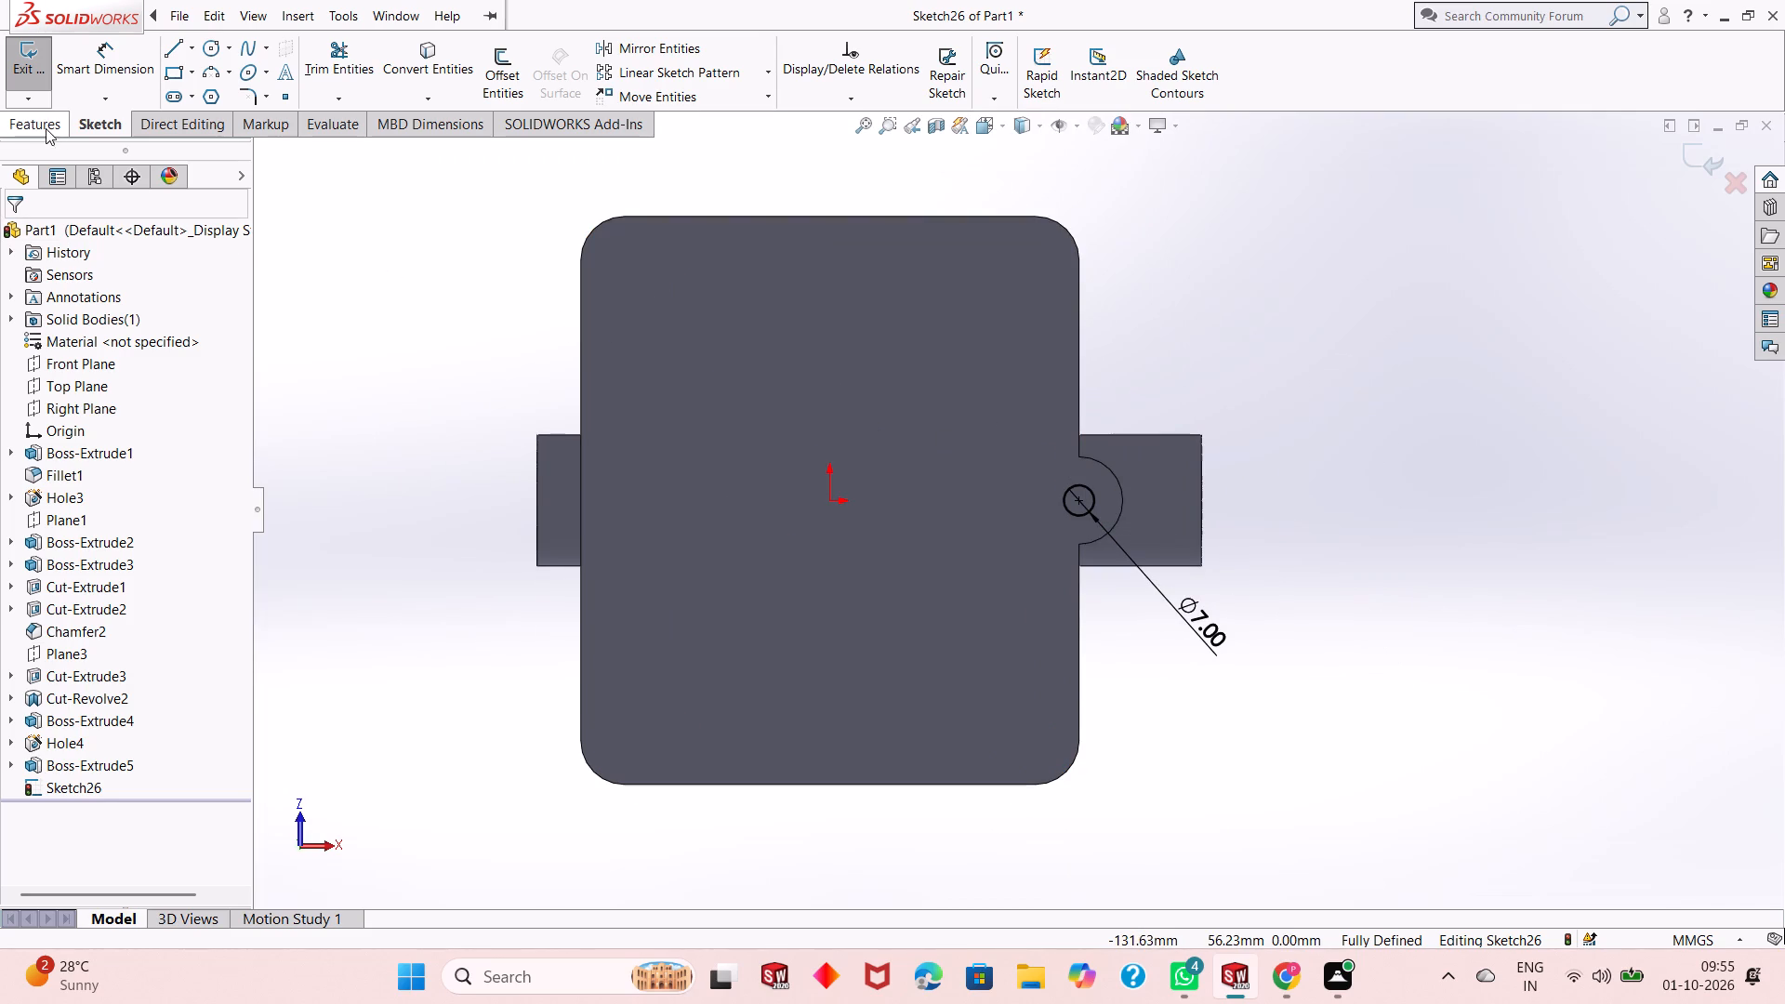
{"action": "left_click", "coordinate": [40, 119]}
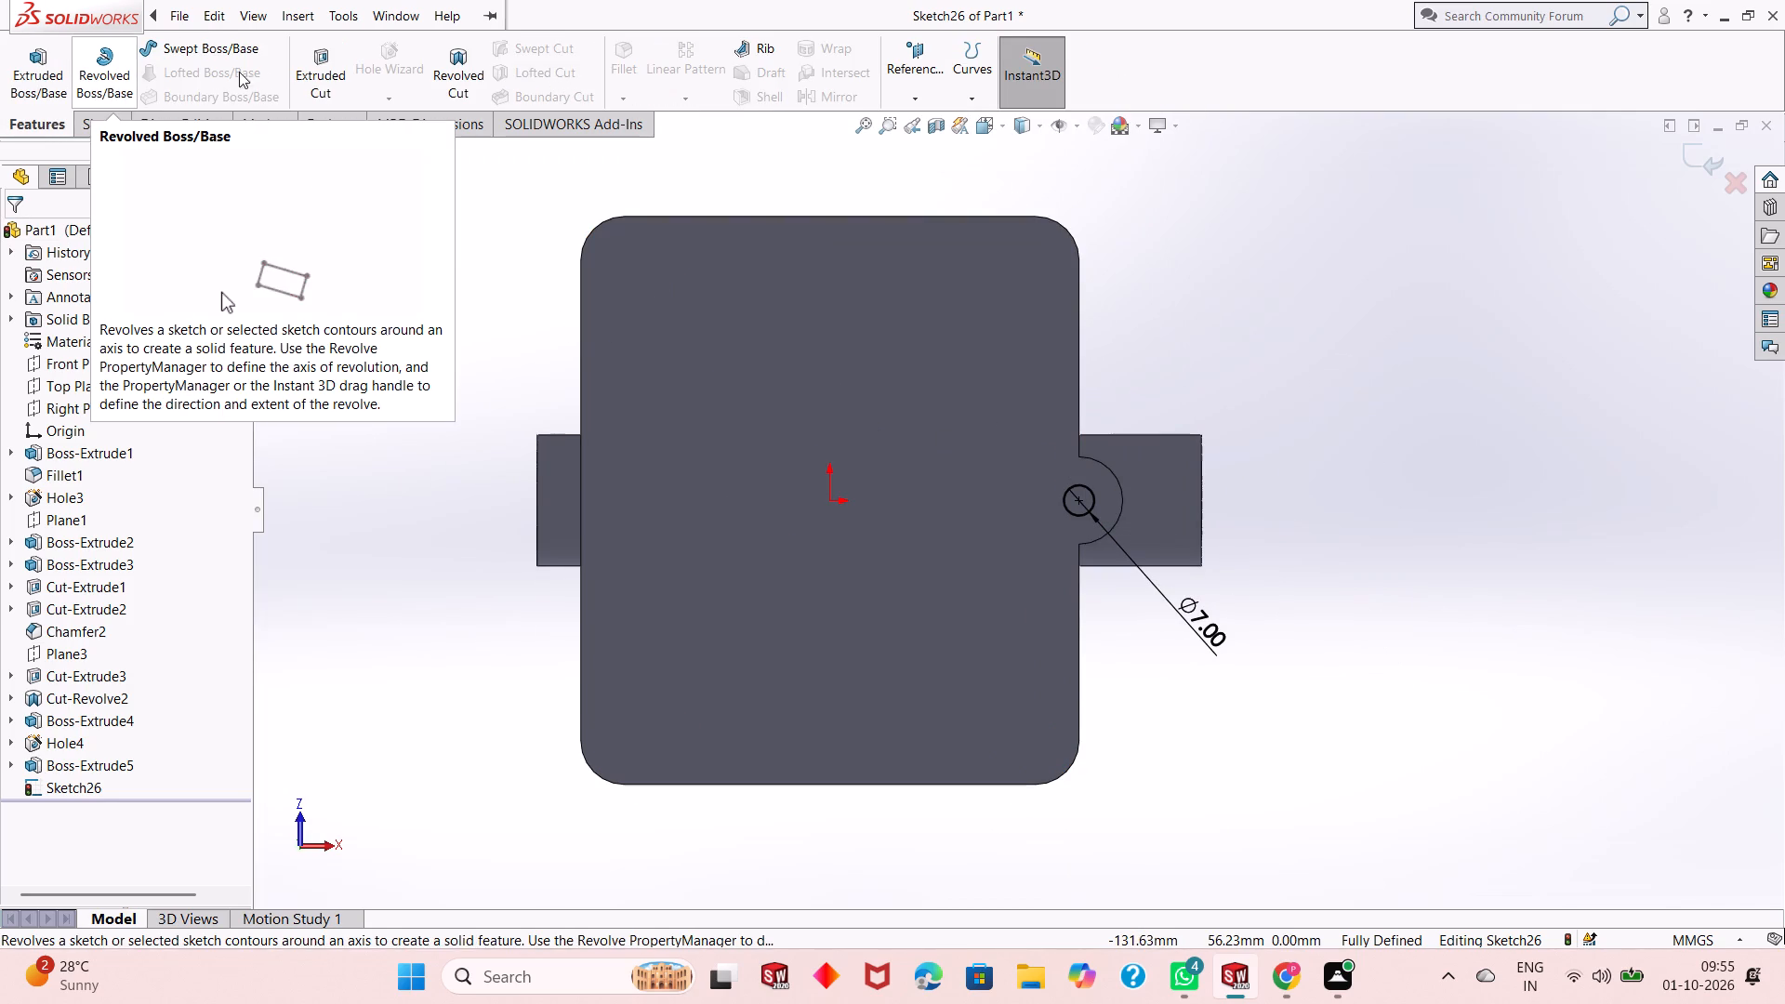
{"action": "left_click", "coordinate": [314, 69]}
{"action": "middle_click_drag", "start_coordinate": [1422, 528], "coordinate": [1419, 540]}
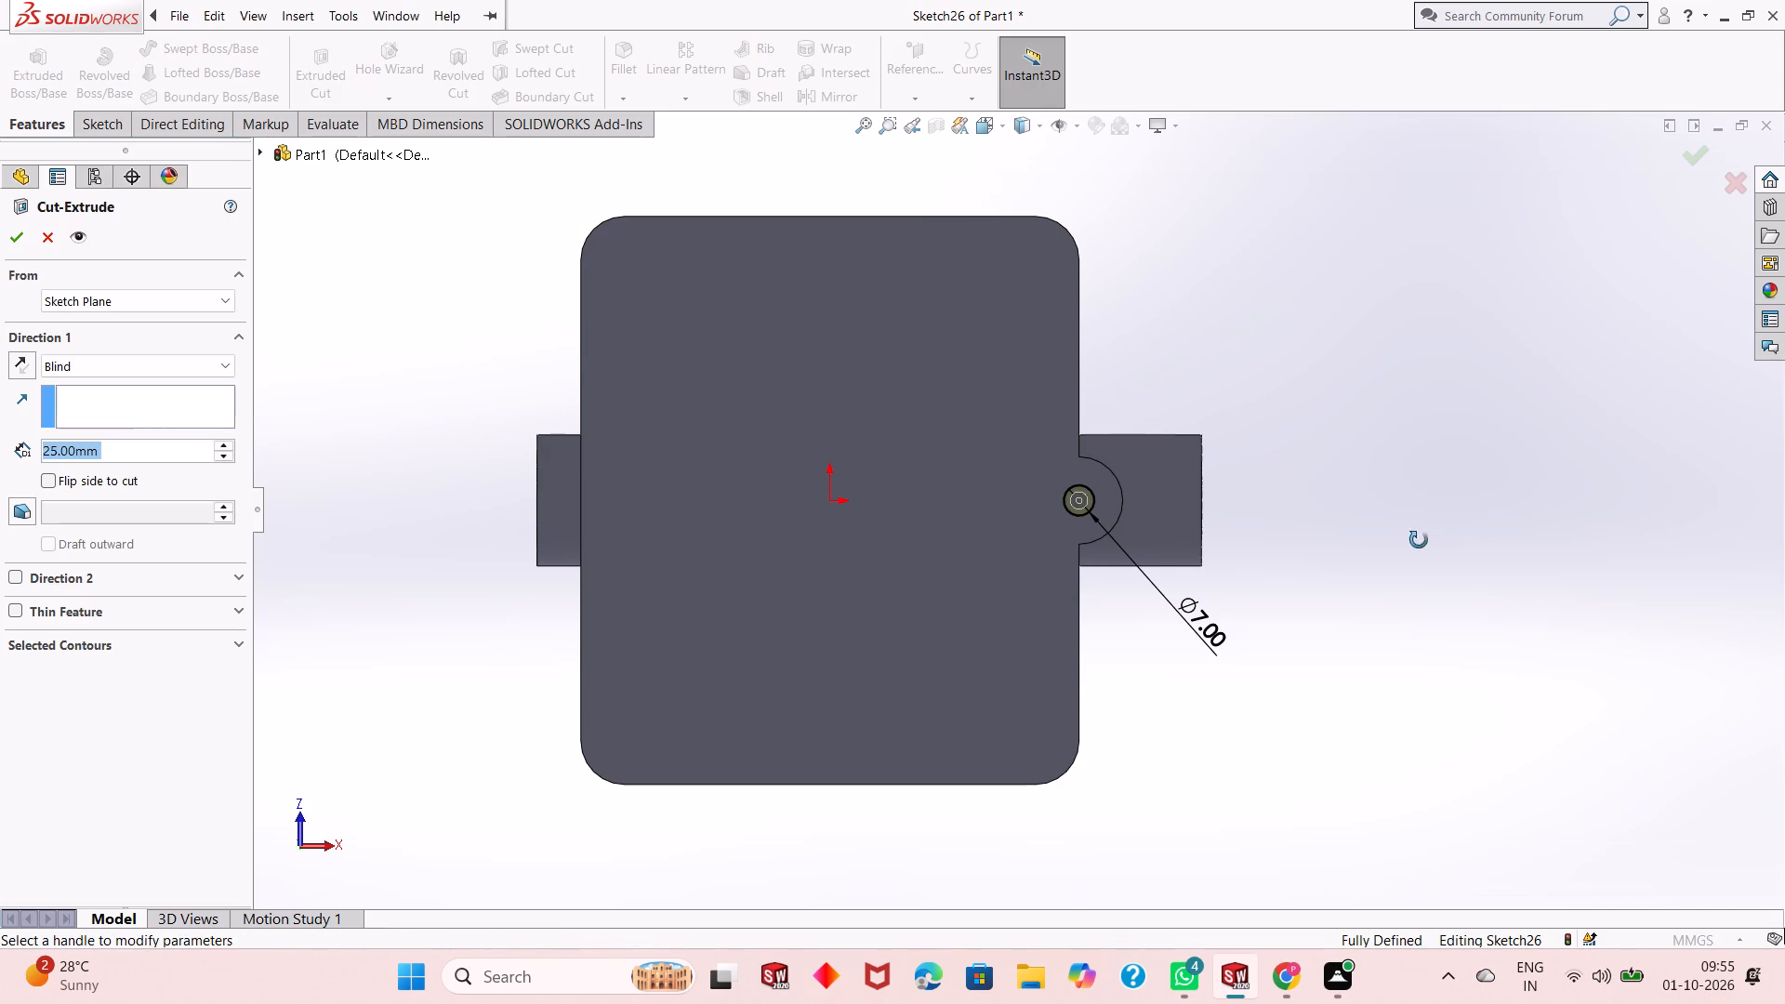
{"action": "middle_click_drag", "start_coordinate": [1419, 540], "coordinate": [1198, 586]}
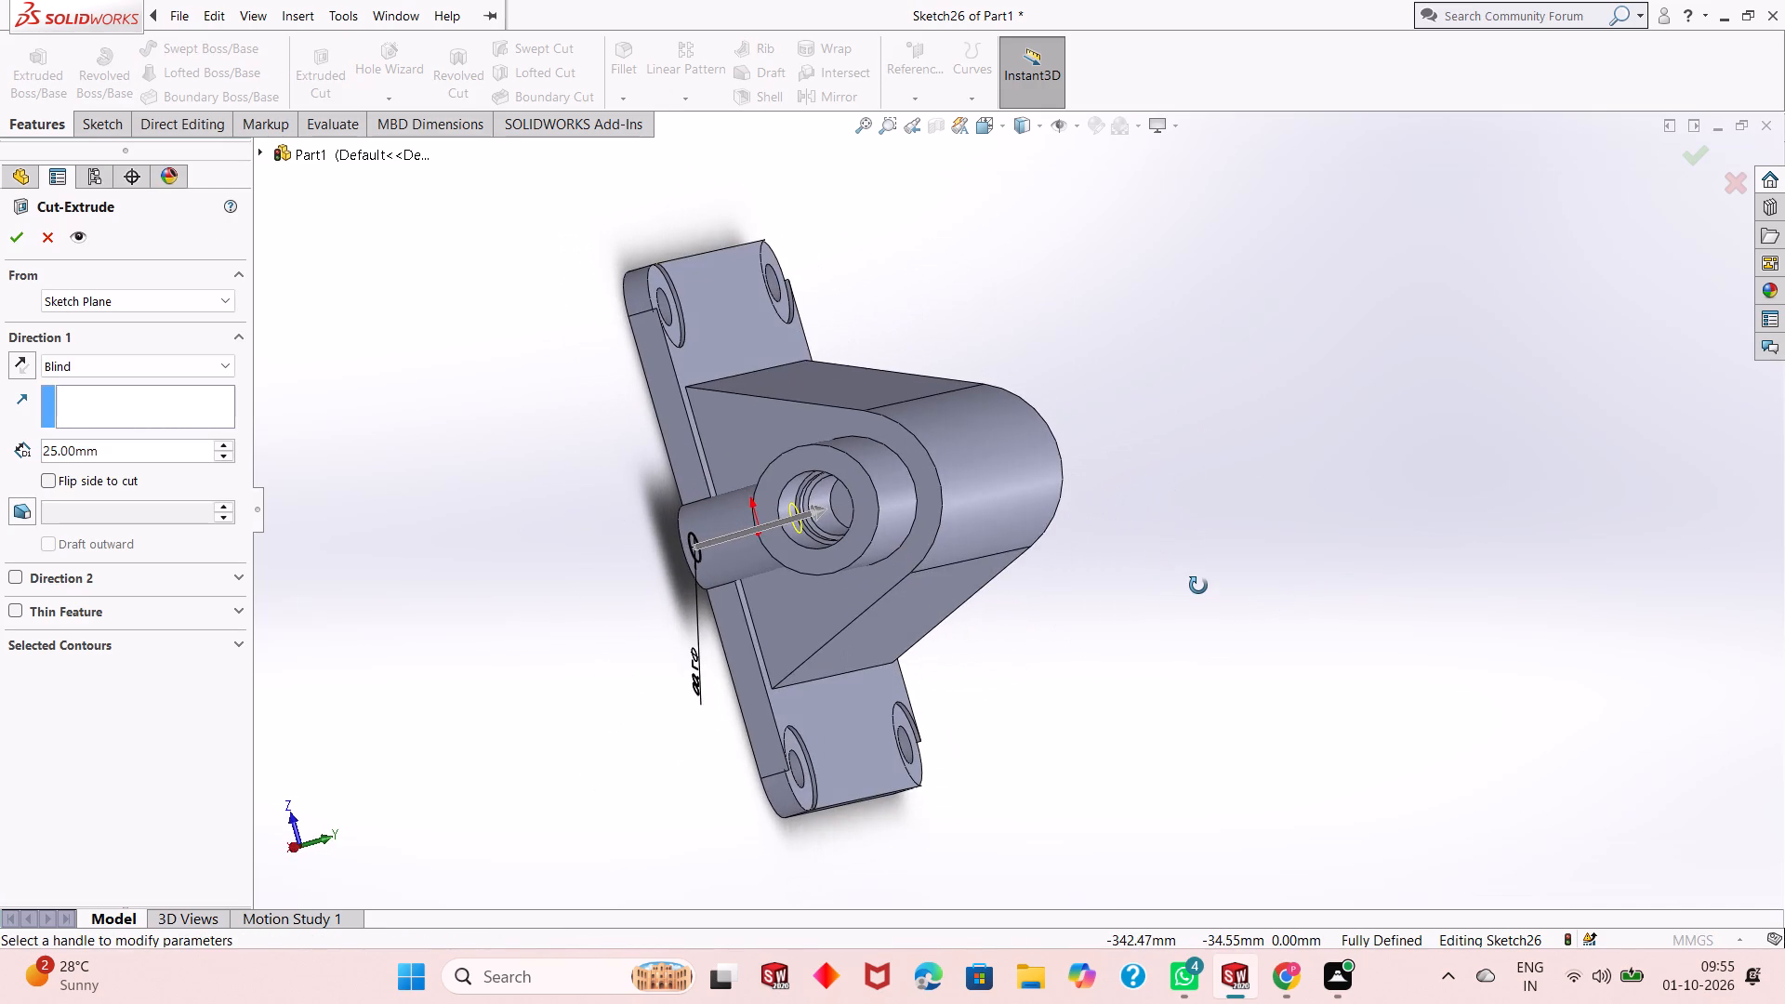
{"action": "middle_click_drag", "start_coordinate": [1198, 586], "coordinate": [1216, 564]}
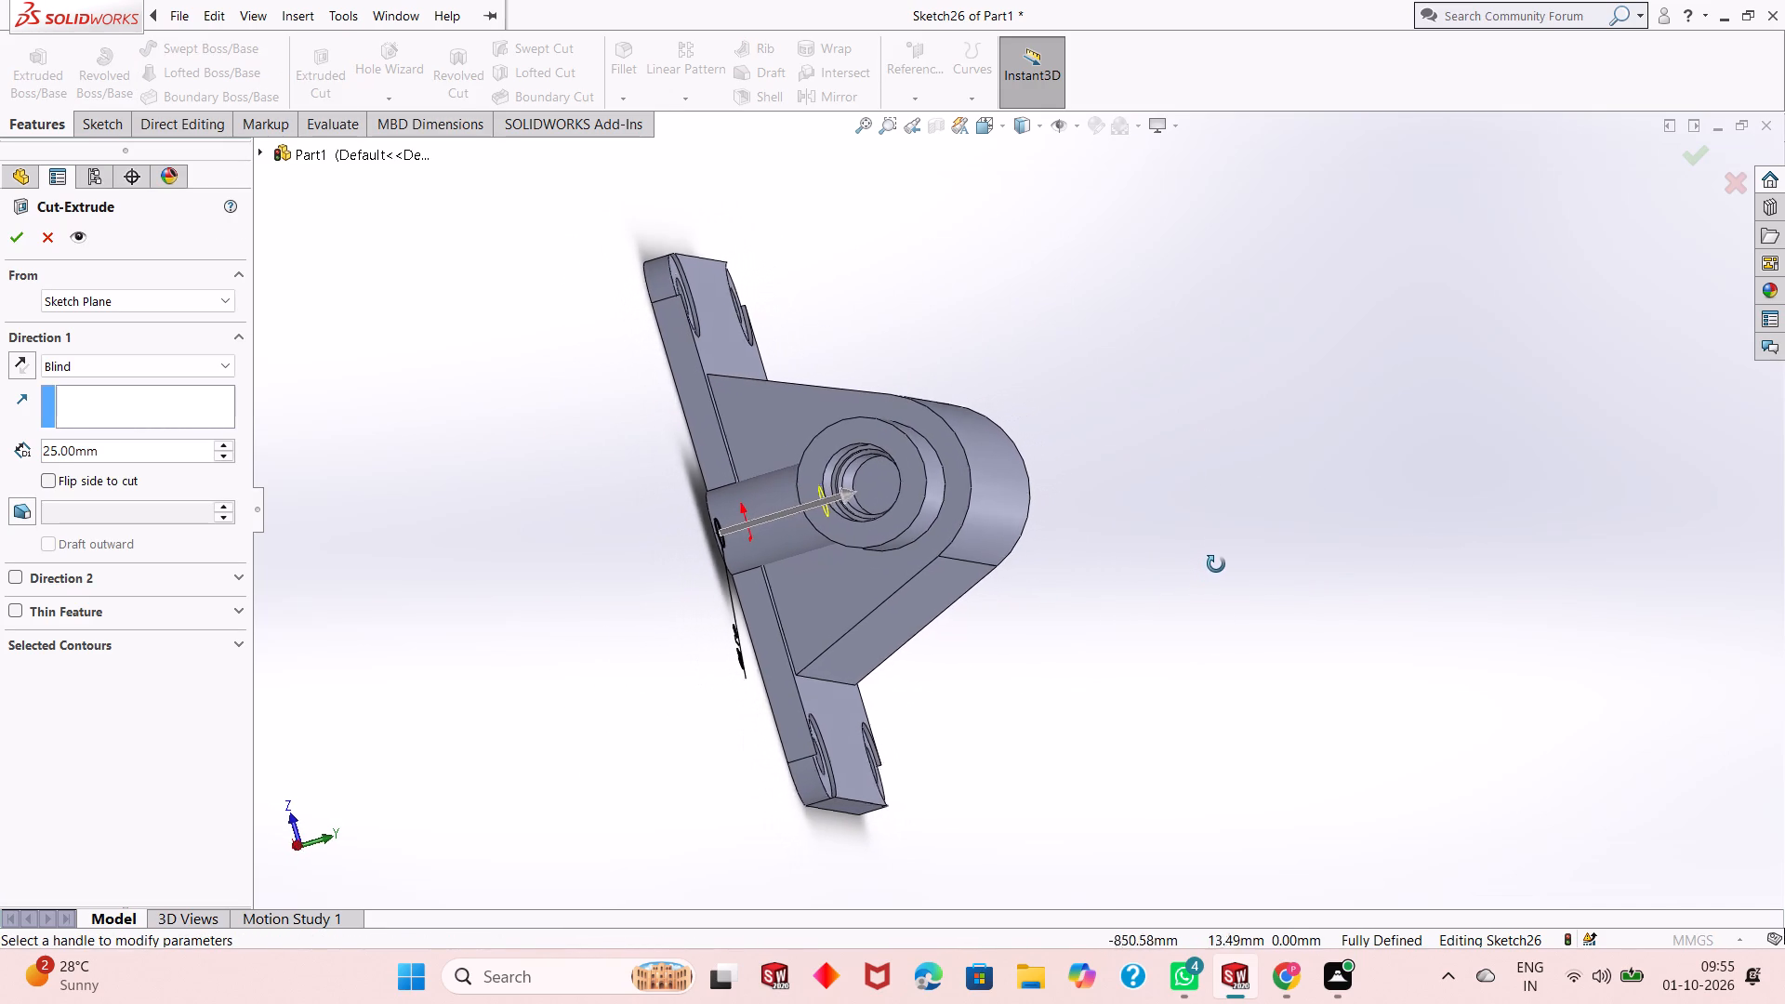
{"action": "middle_click_drag", "start_coordinate": [1216, 564], "coordinate": [1222, 566]}
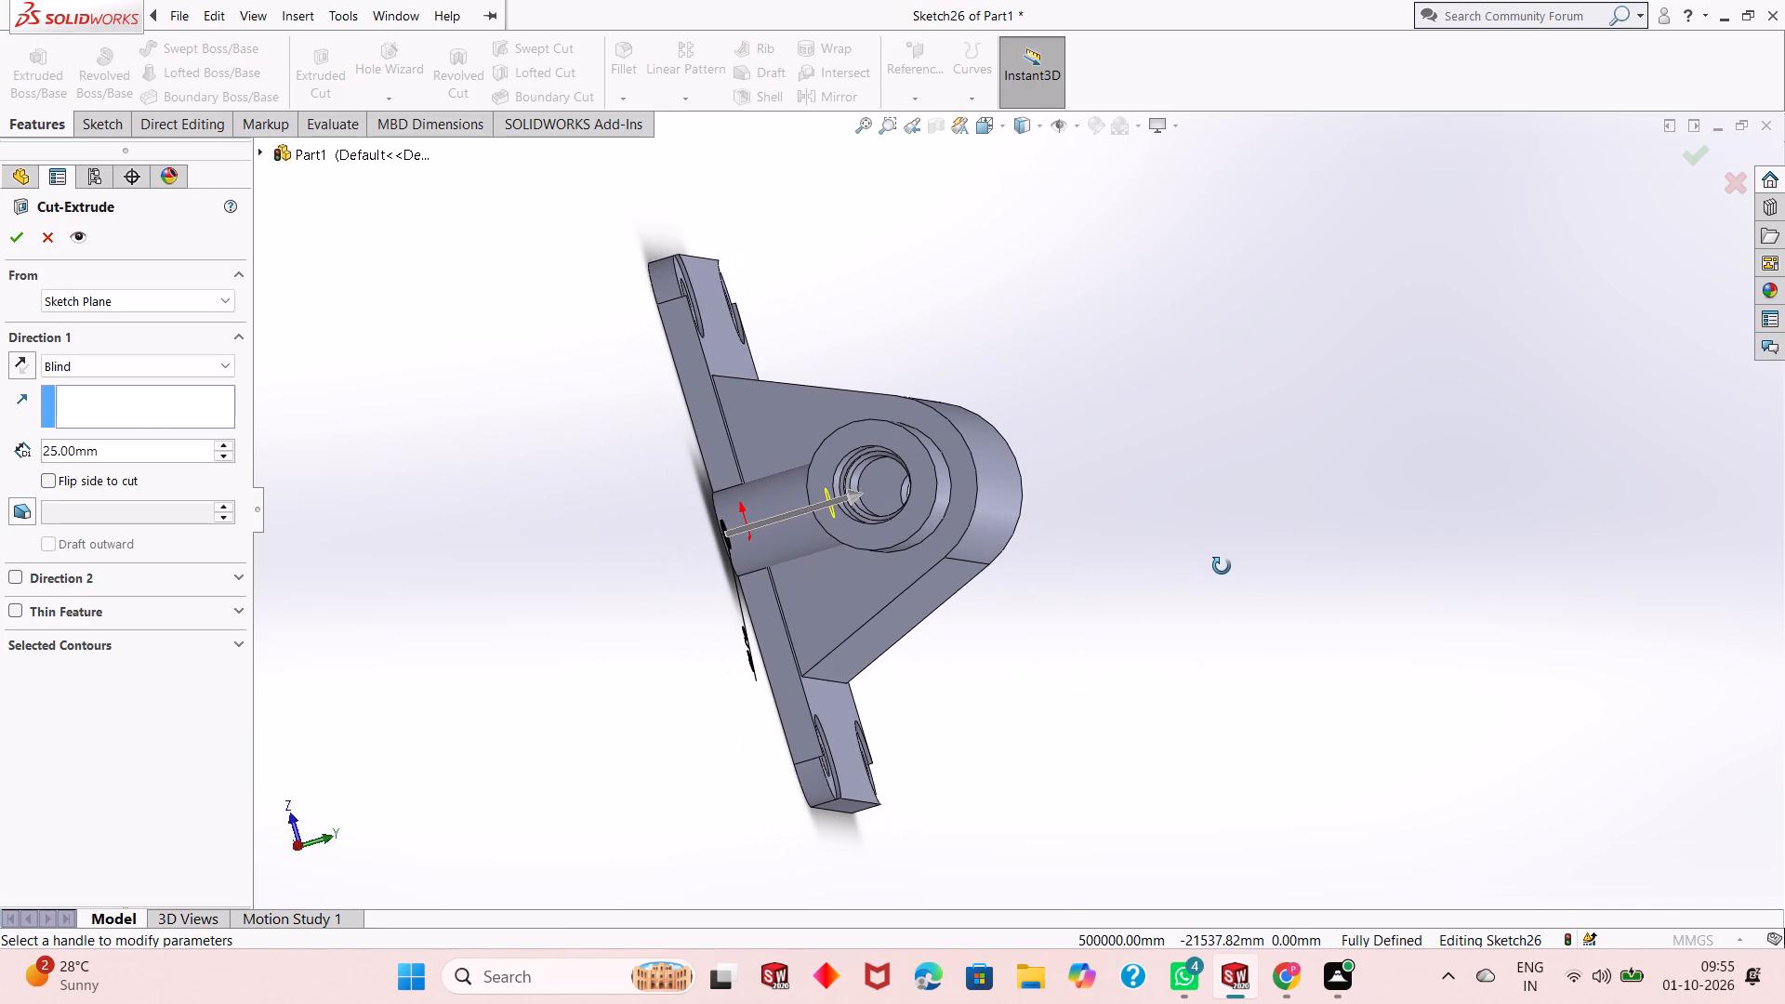
{"action": "middle_click_drag", "start_coordinate": [1222, 566], "coordinate": [1269, 519]}
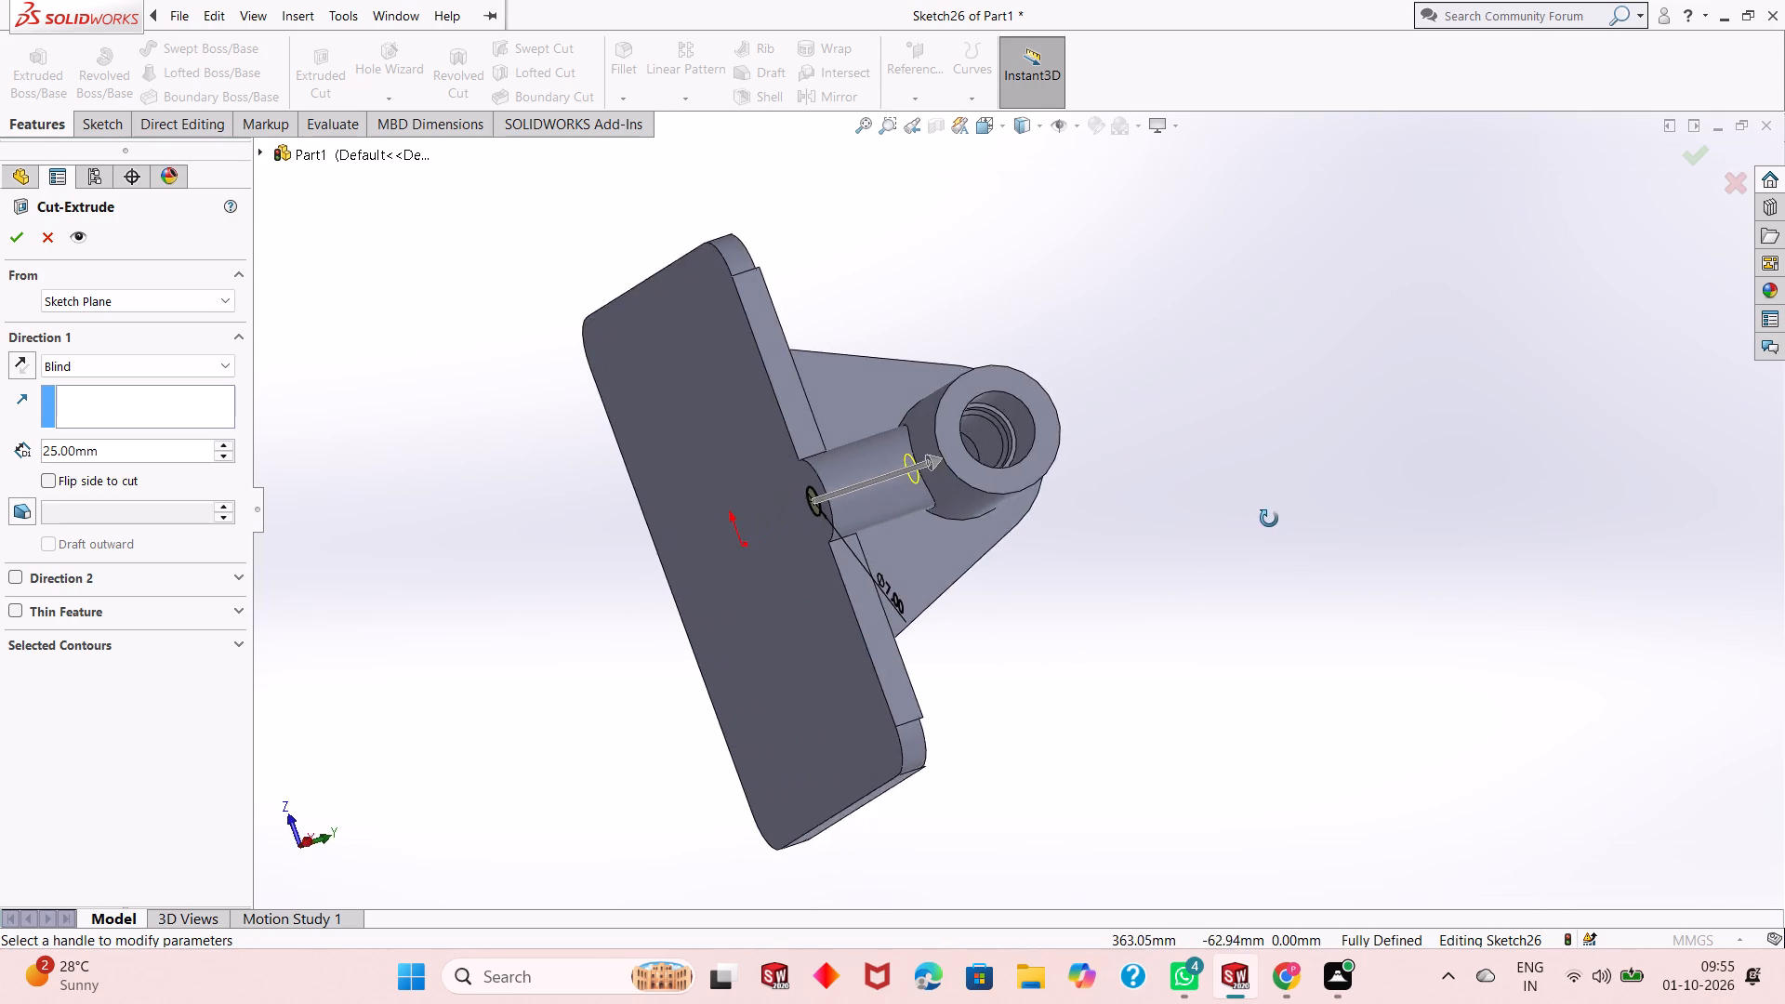
{"action": "middle_click_drag", "start_coordinate": [1269, 519], "coordinate": [1309, 611]}
{"action": "scroll", "coordinate": [1017, 563], "scroll_direction": "down", "scroll_amount": 2}
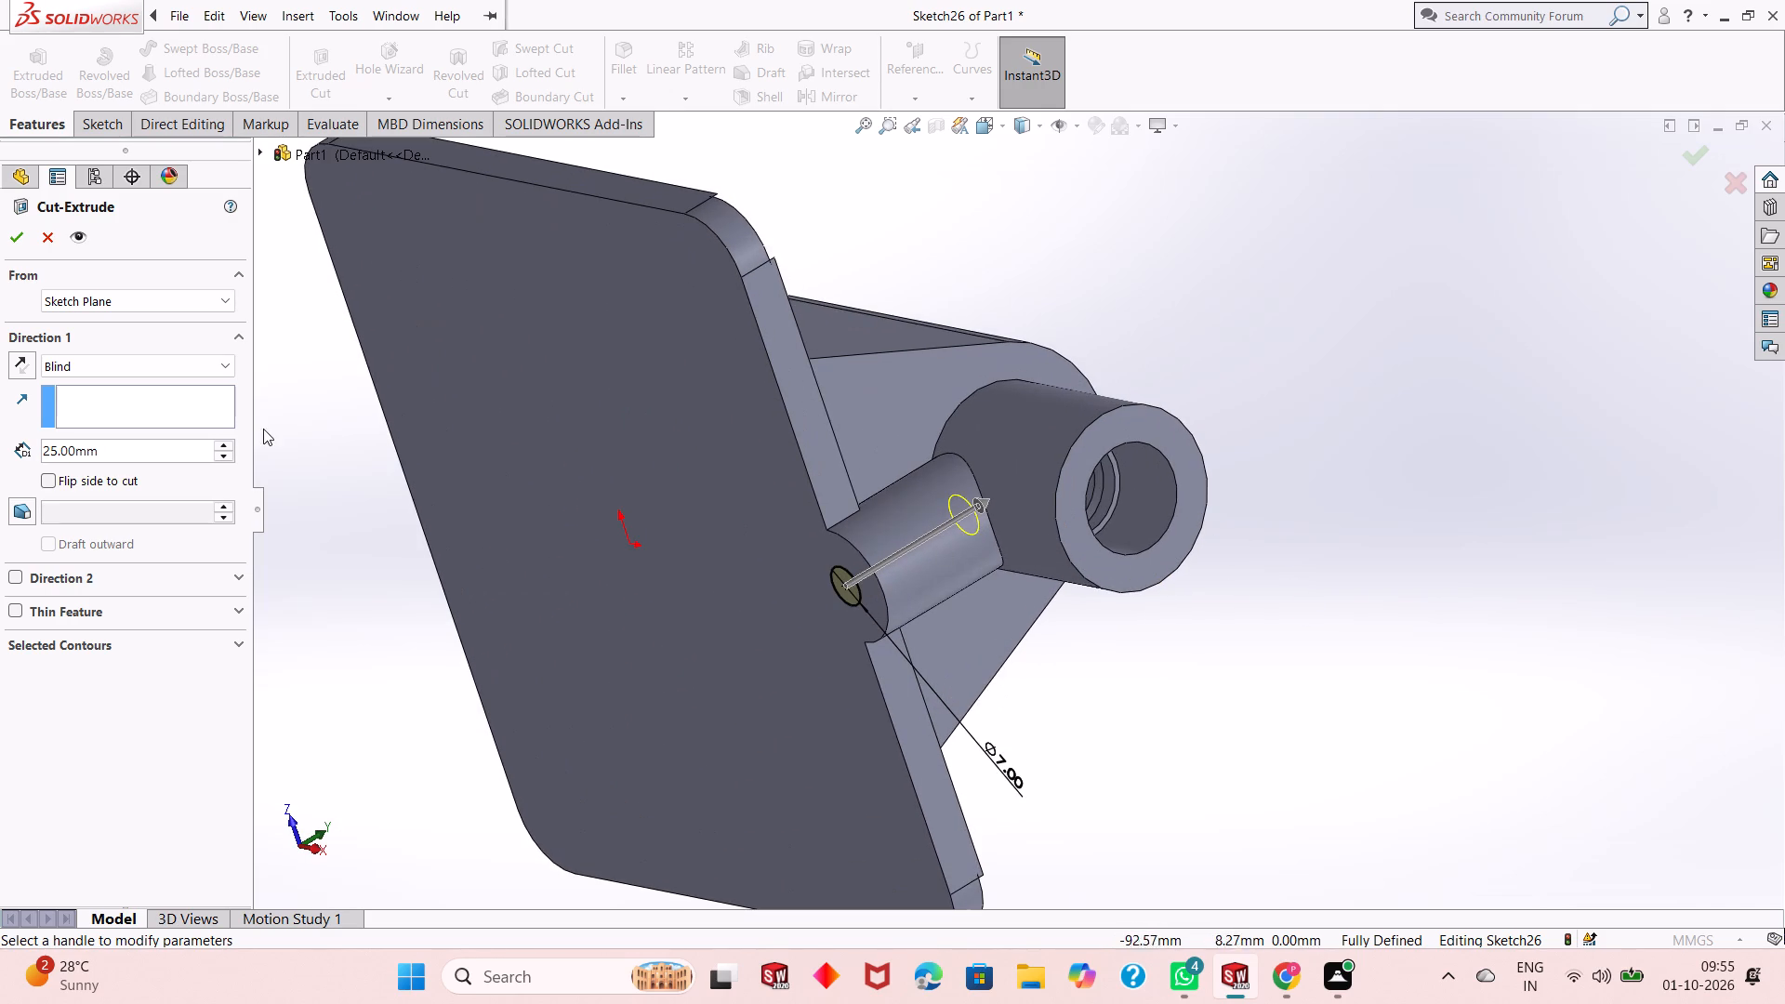
{"action": "left_click", "coordinate": [172, 362]}
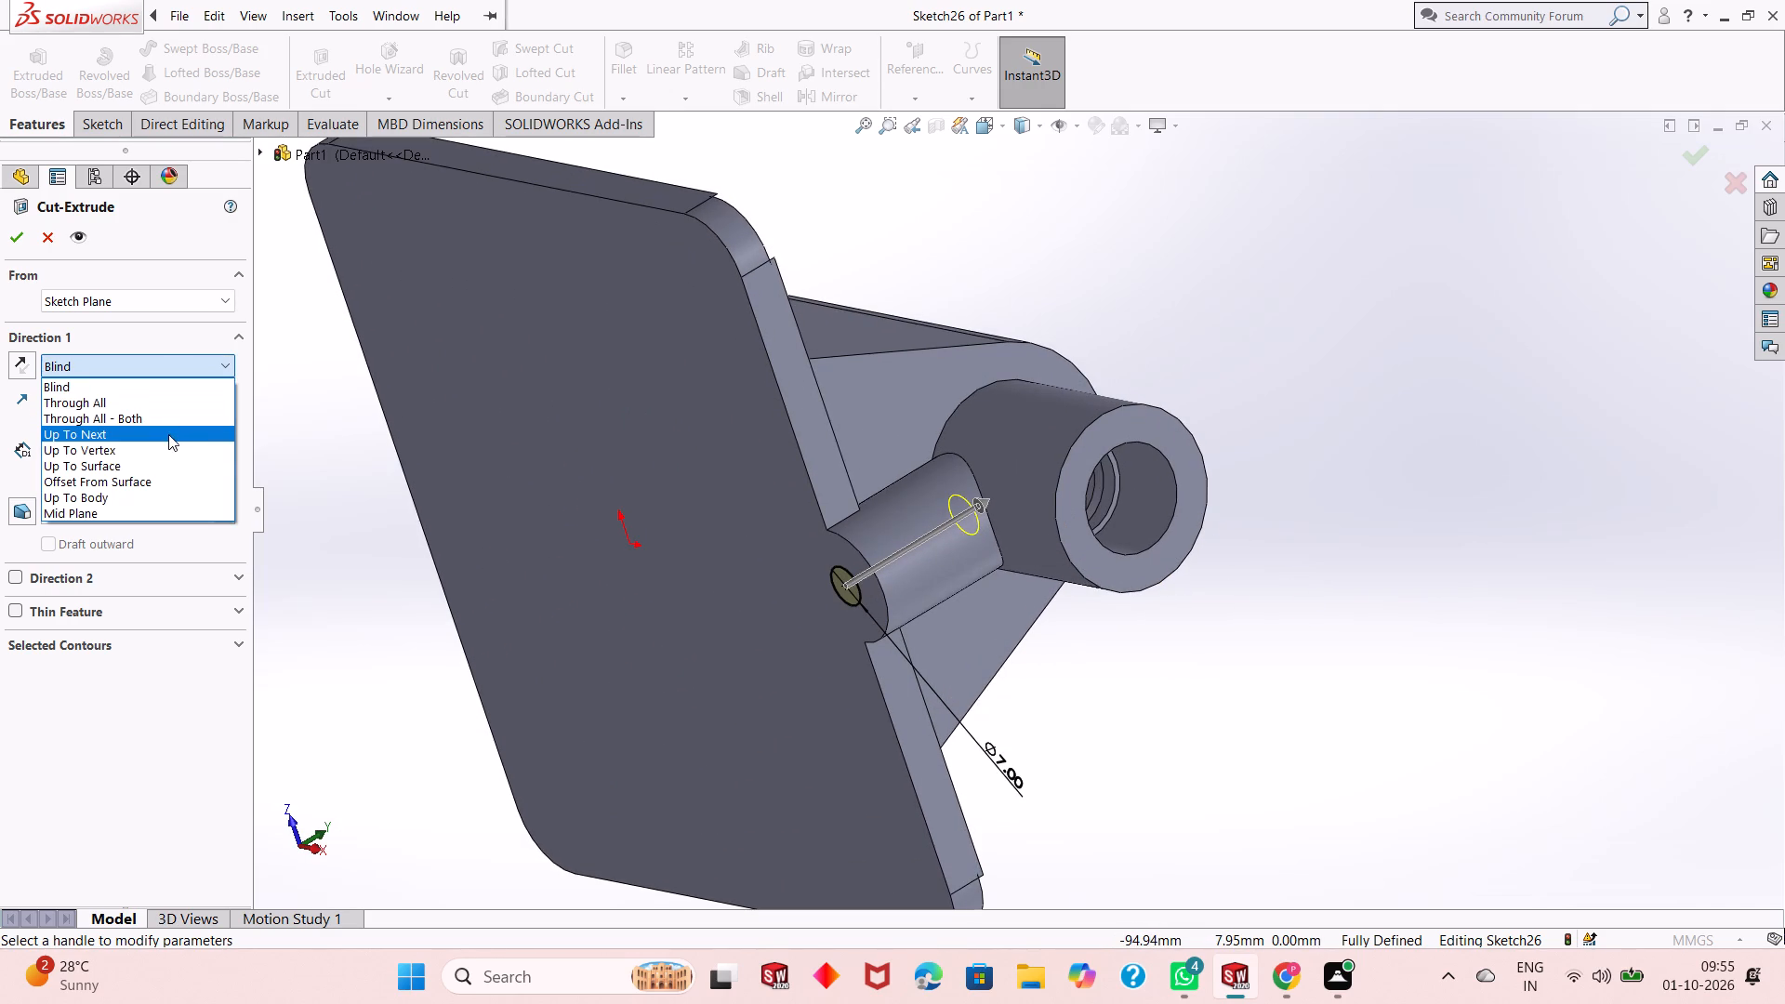
{"action": "left_click", "coordinate": [168, 435]}
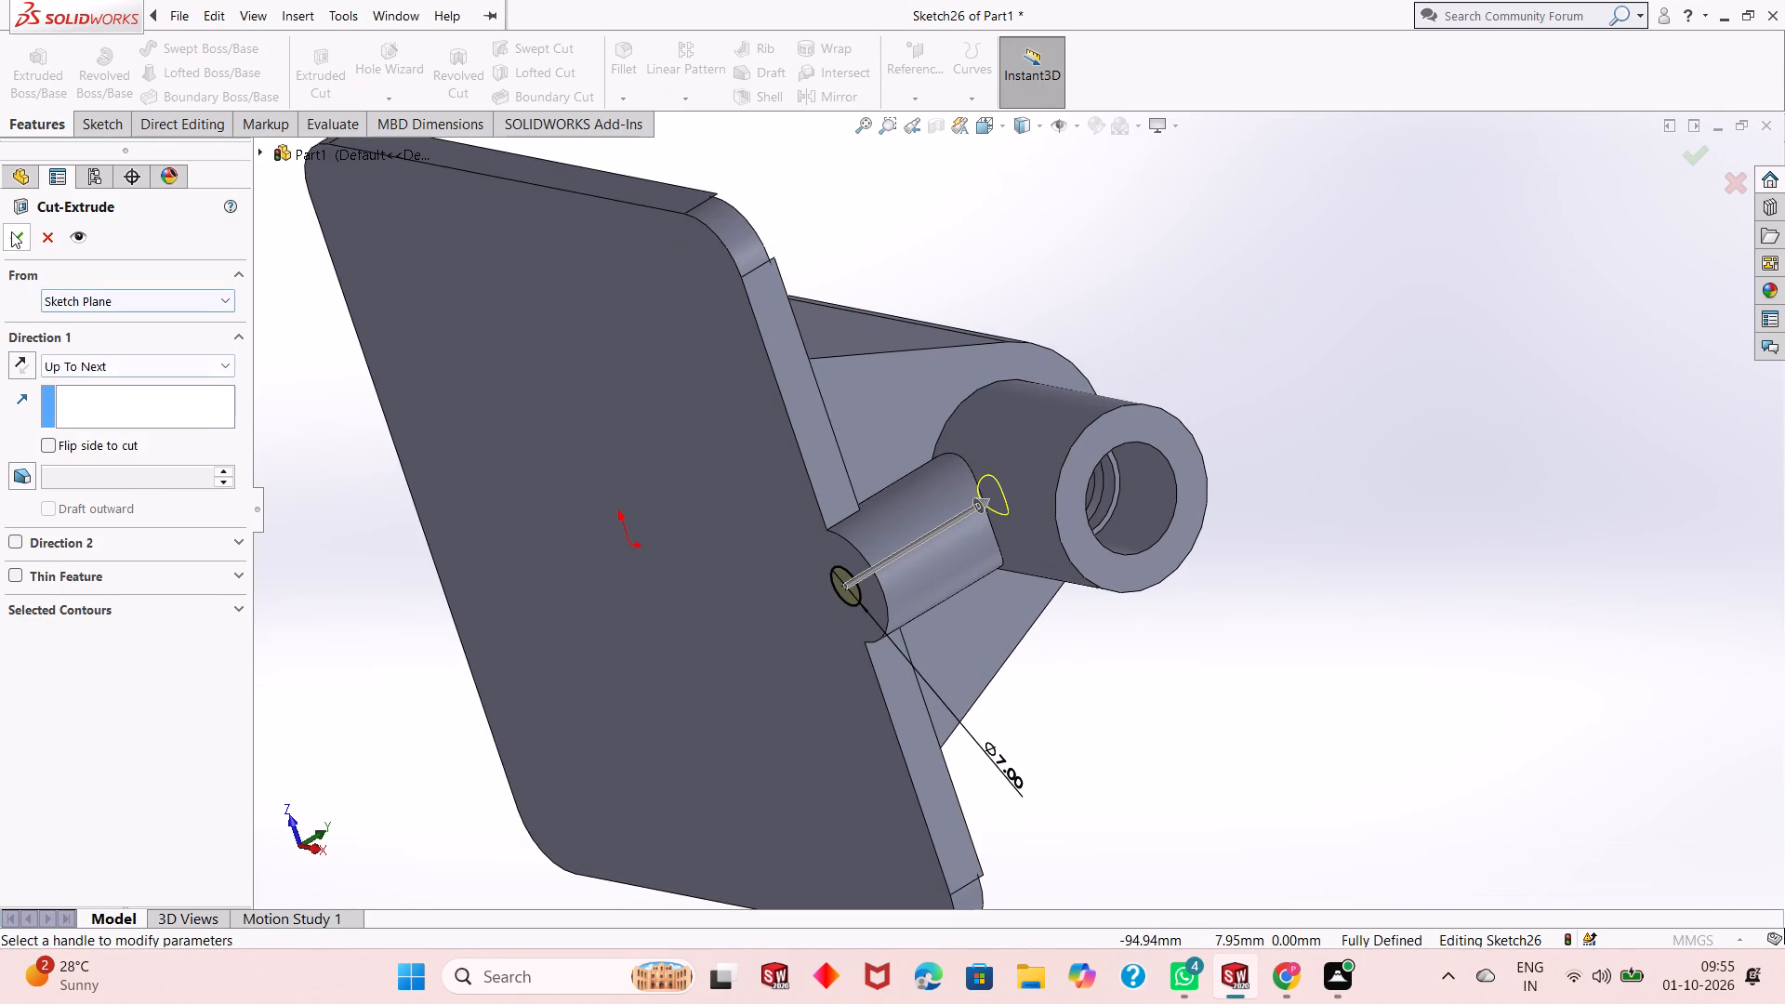
{"action": "left_click", "coordinate": [10, 230]}
Check the bracket from the side with the new support hole, and apply a section view through the Front Plane.
{"action": "scroll", "coordinate": [857, 476], "scroll_direction": "up", "scroll_amount": 1}
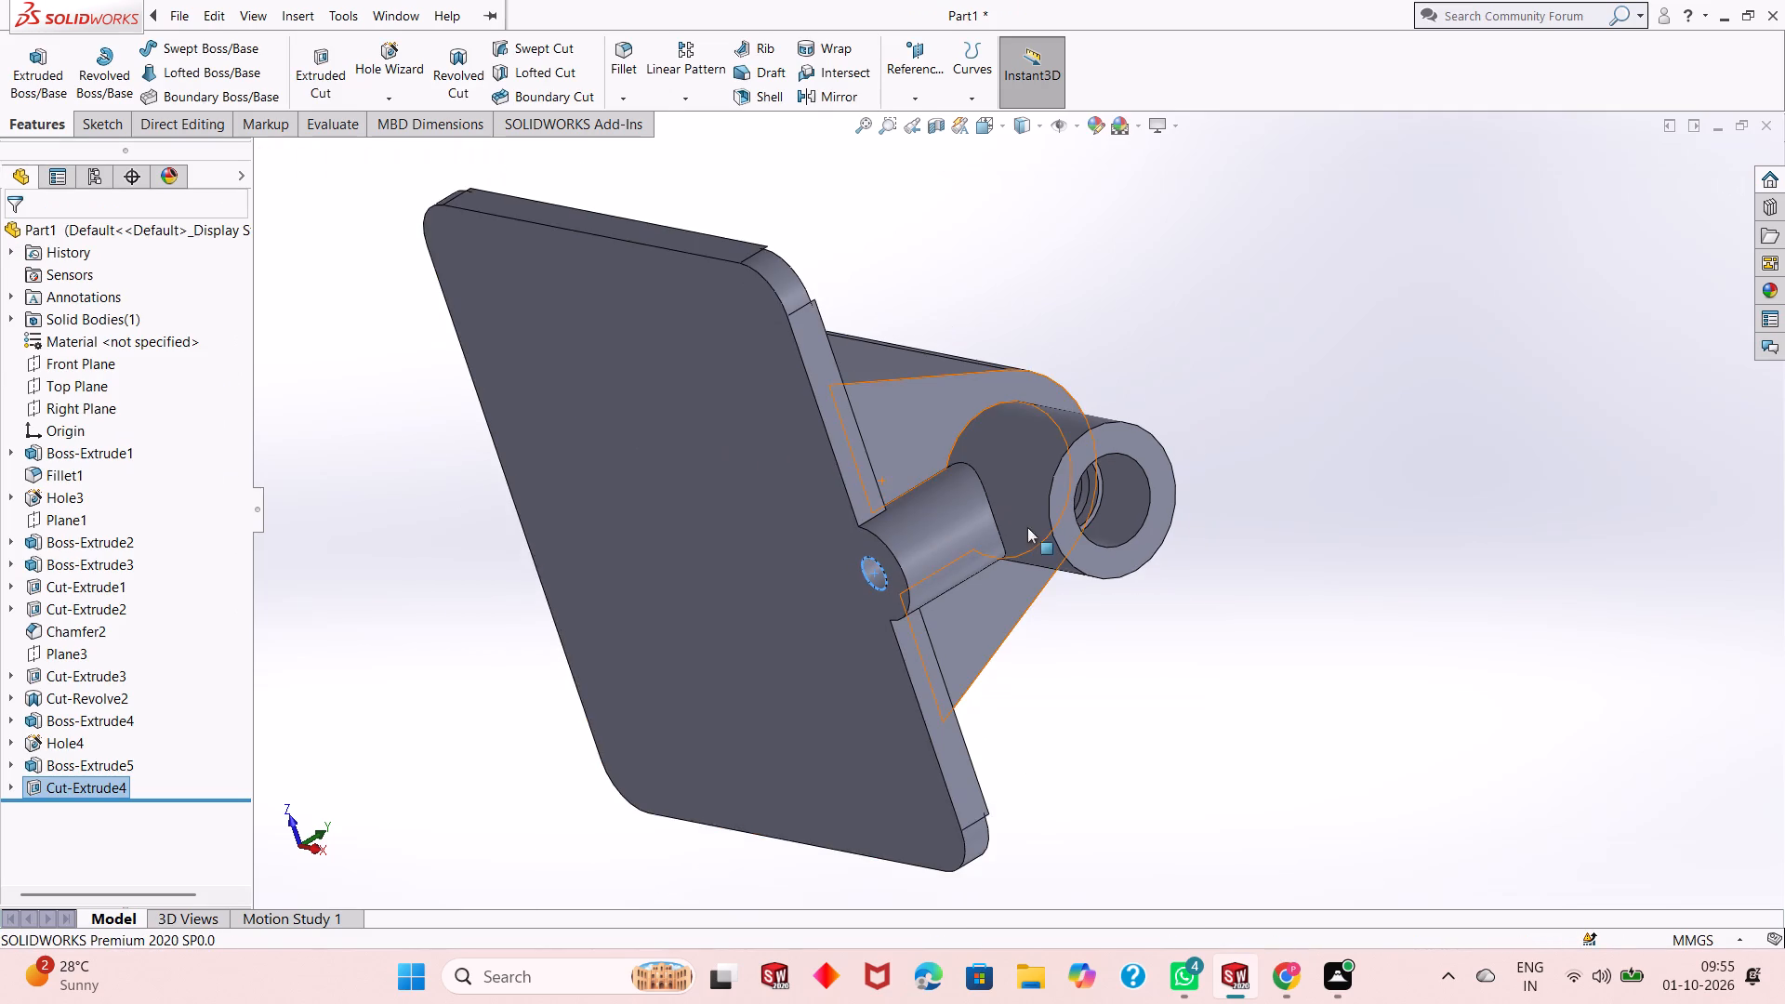
{"action": "scroll", "coordinate": [1240, 617], "scroll_direction": "up", "scroll_amount": 1}
{"action": "middle_click_drag", "start_coordinate": [1243, 622], "coordinate": [1345, 657]}
{"action": "left_click", "coordinate": [1345, 658]}
{"action": "middle_click_drag", "start_coordinate": [1271, 517], "coordinate": [1276, 860]}
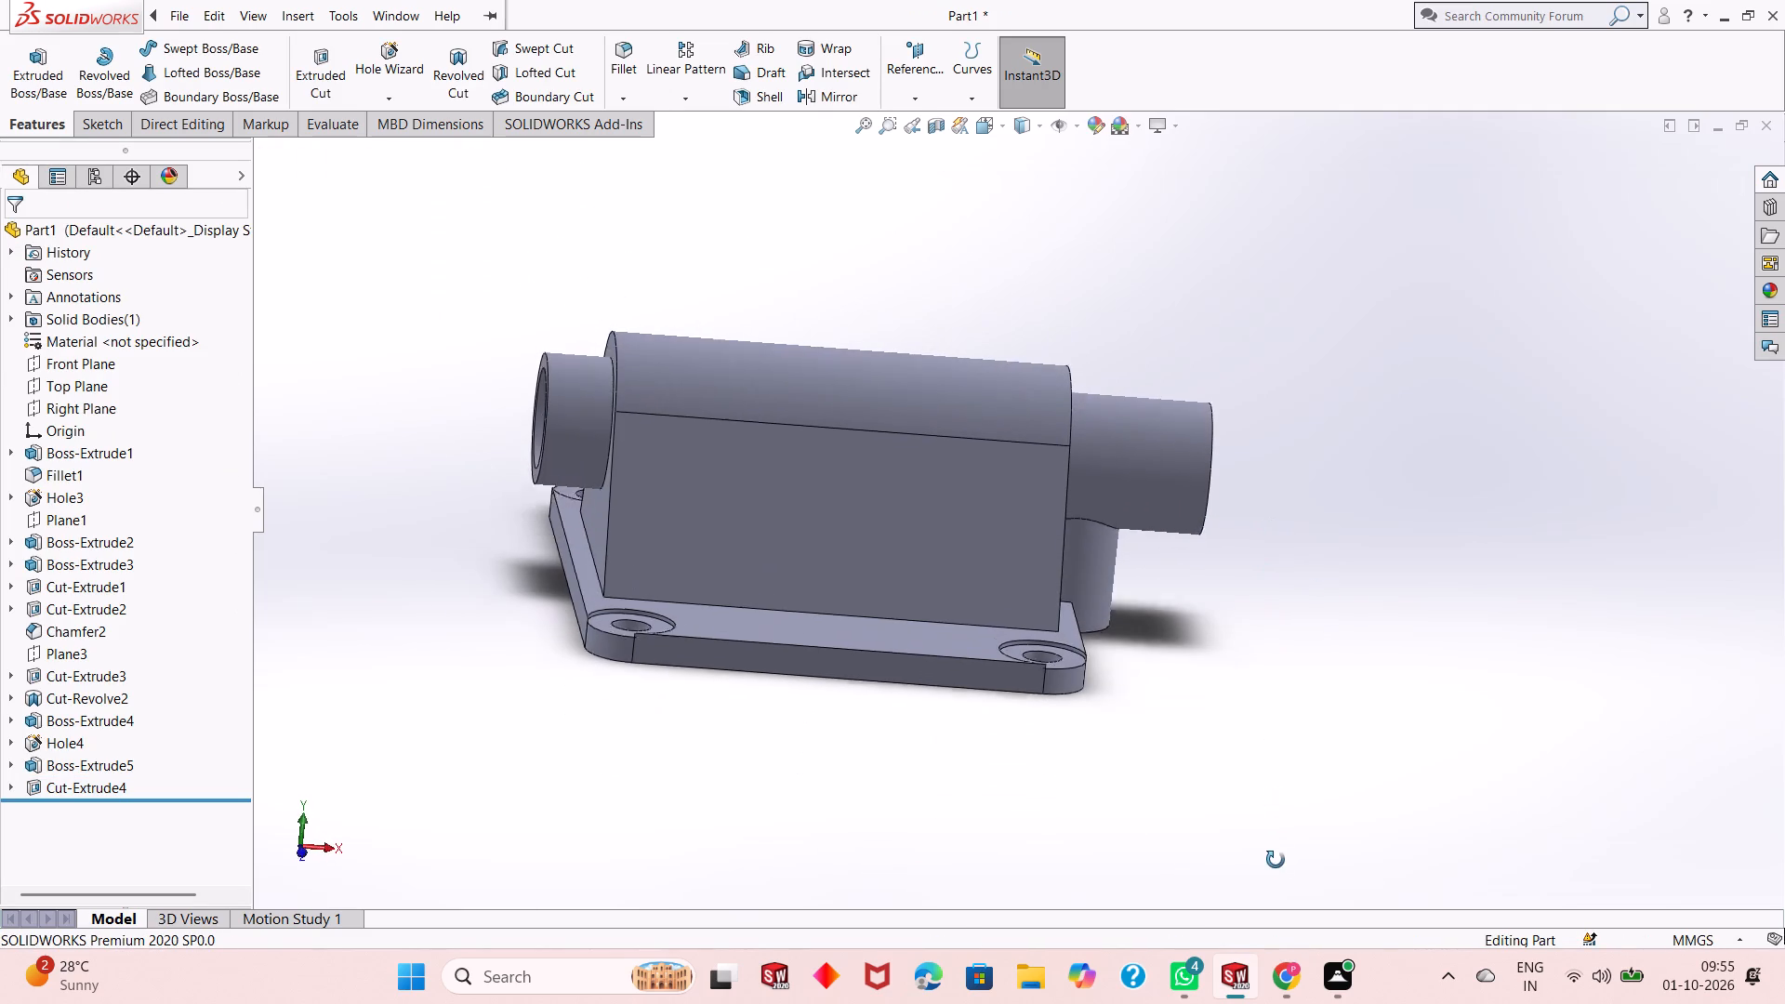
{"action": "middle_click_drag", "start_coordinate": [1276, 860], "coordinate": [1276, 865]}
{"action": "middle_click_drag", "start_coordinate": [1144, 590], "coordinate": [1102, 584]}
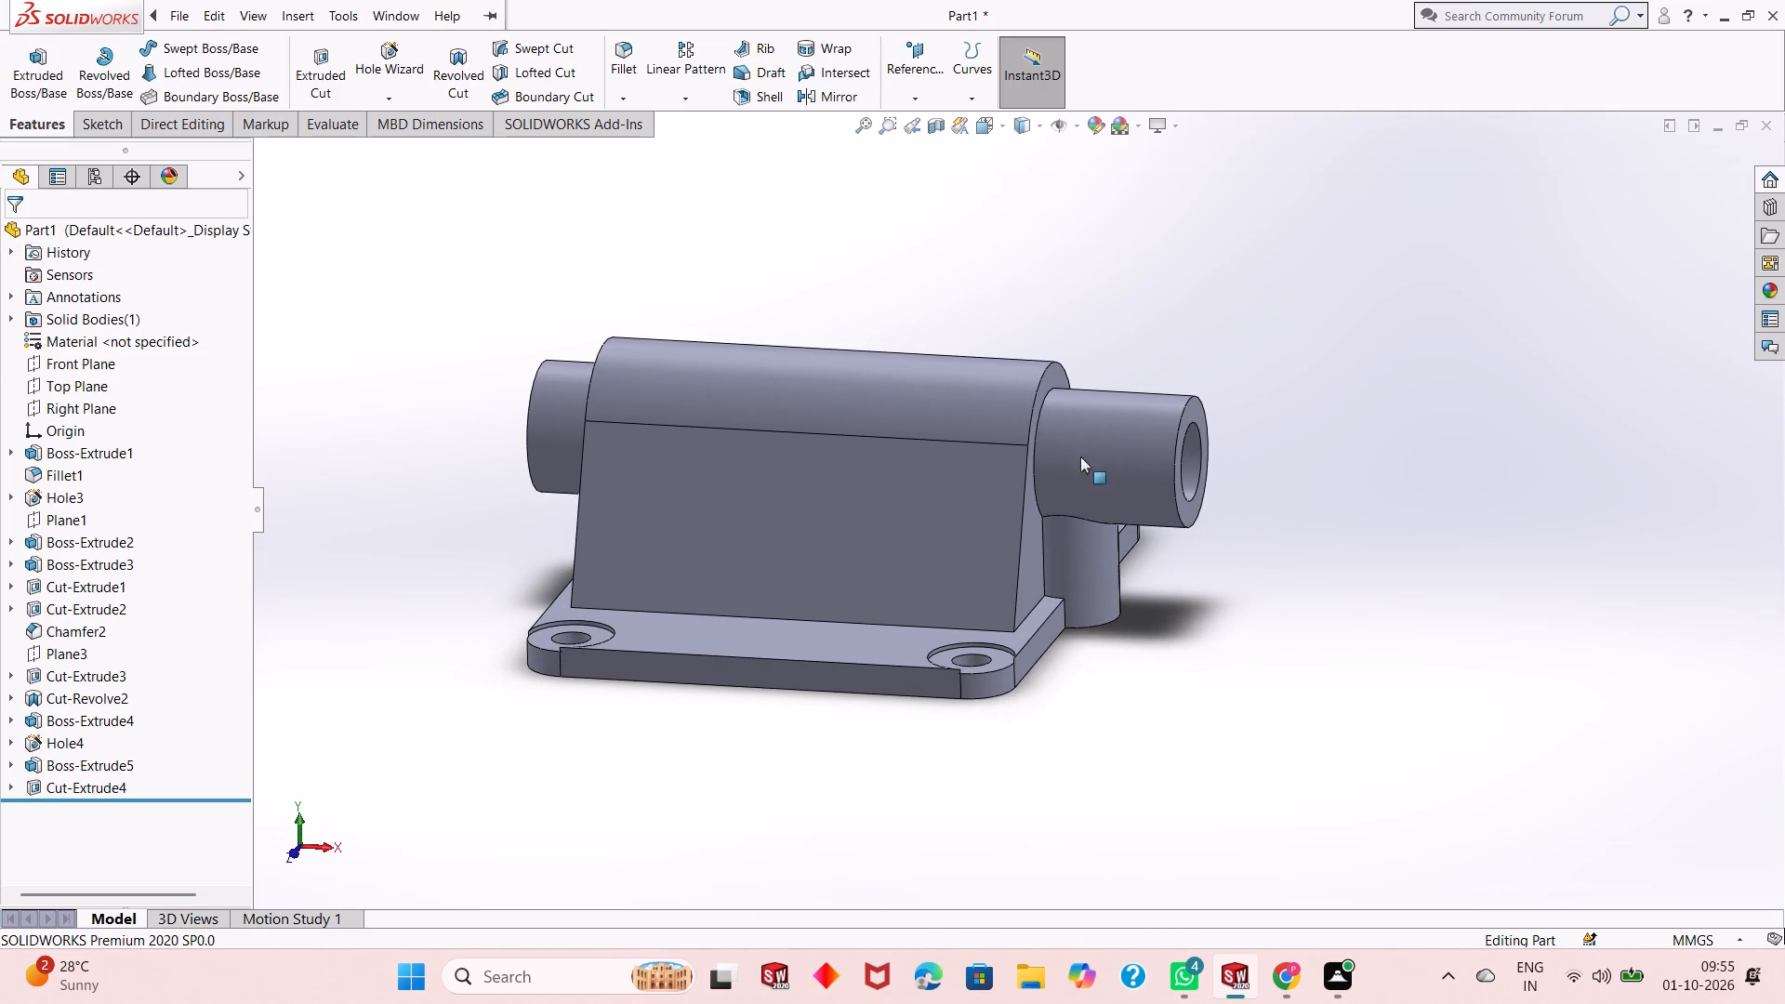
{"action": "left_click", "coordinate": [945, 126]}
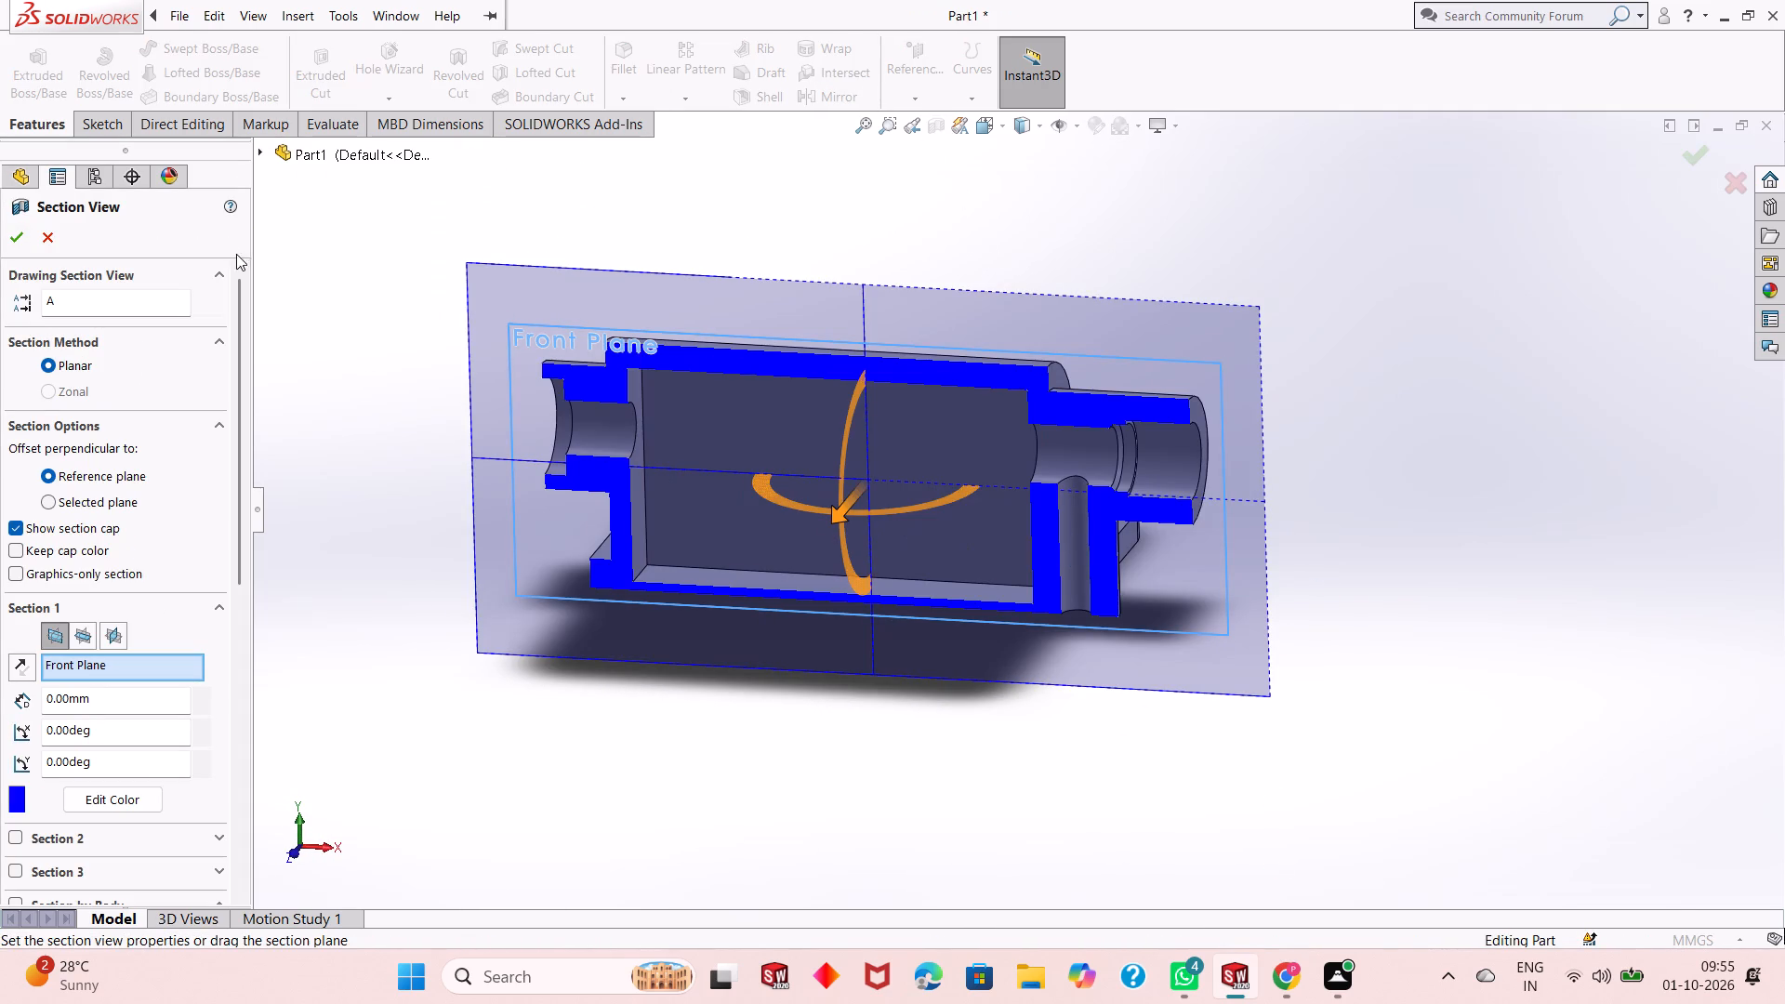
{"action": "left_click", "coordinate": [10, 239]}
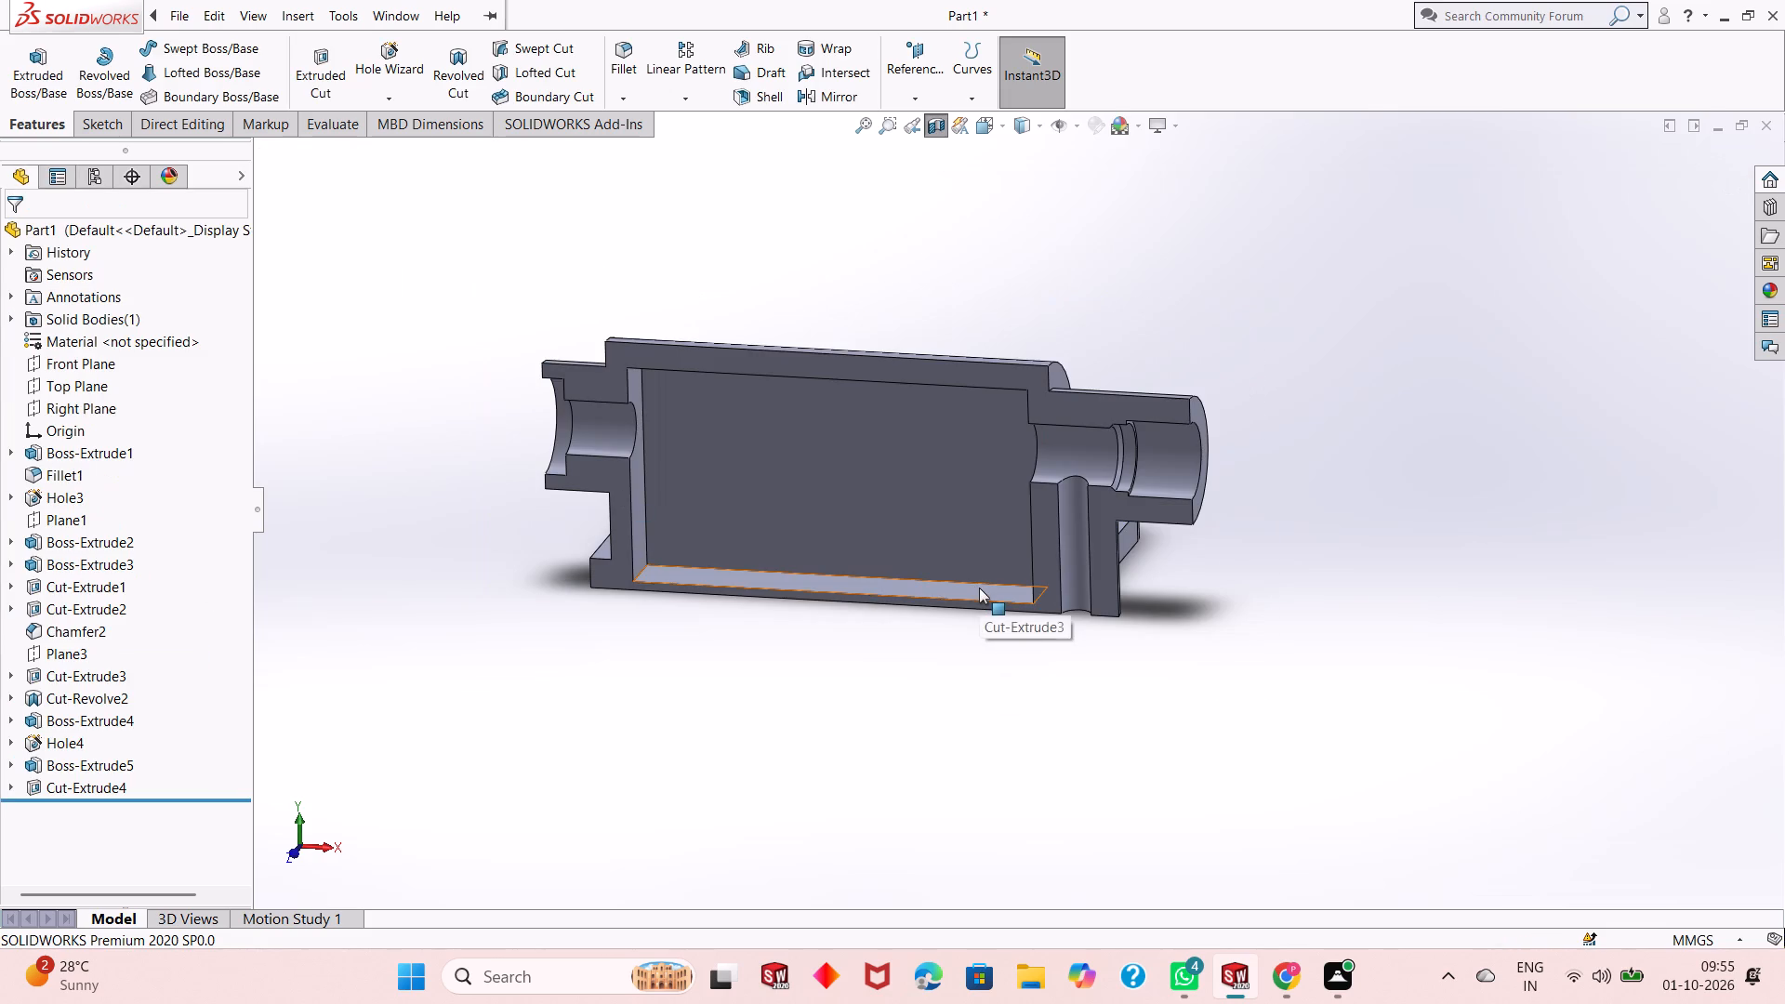
Examine the section straight on, checking the support's vertical hole, its junction with the longer boss's bore, and the body cavity.
{"action": "key", "text": "ctrl+8"}
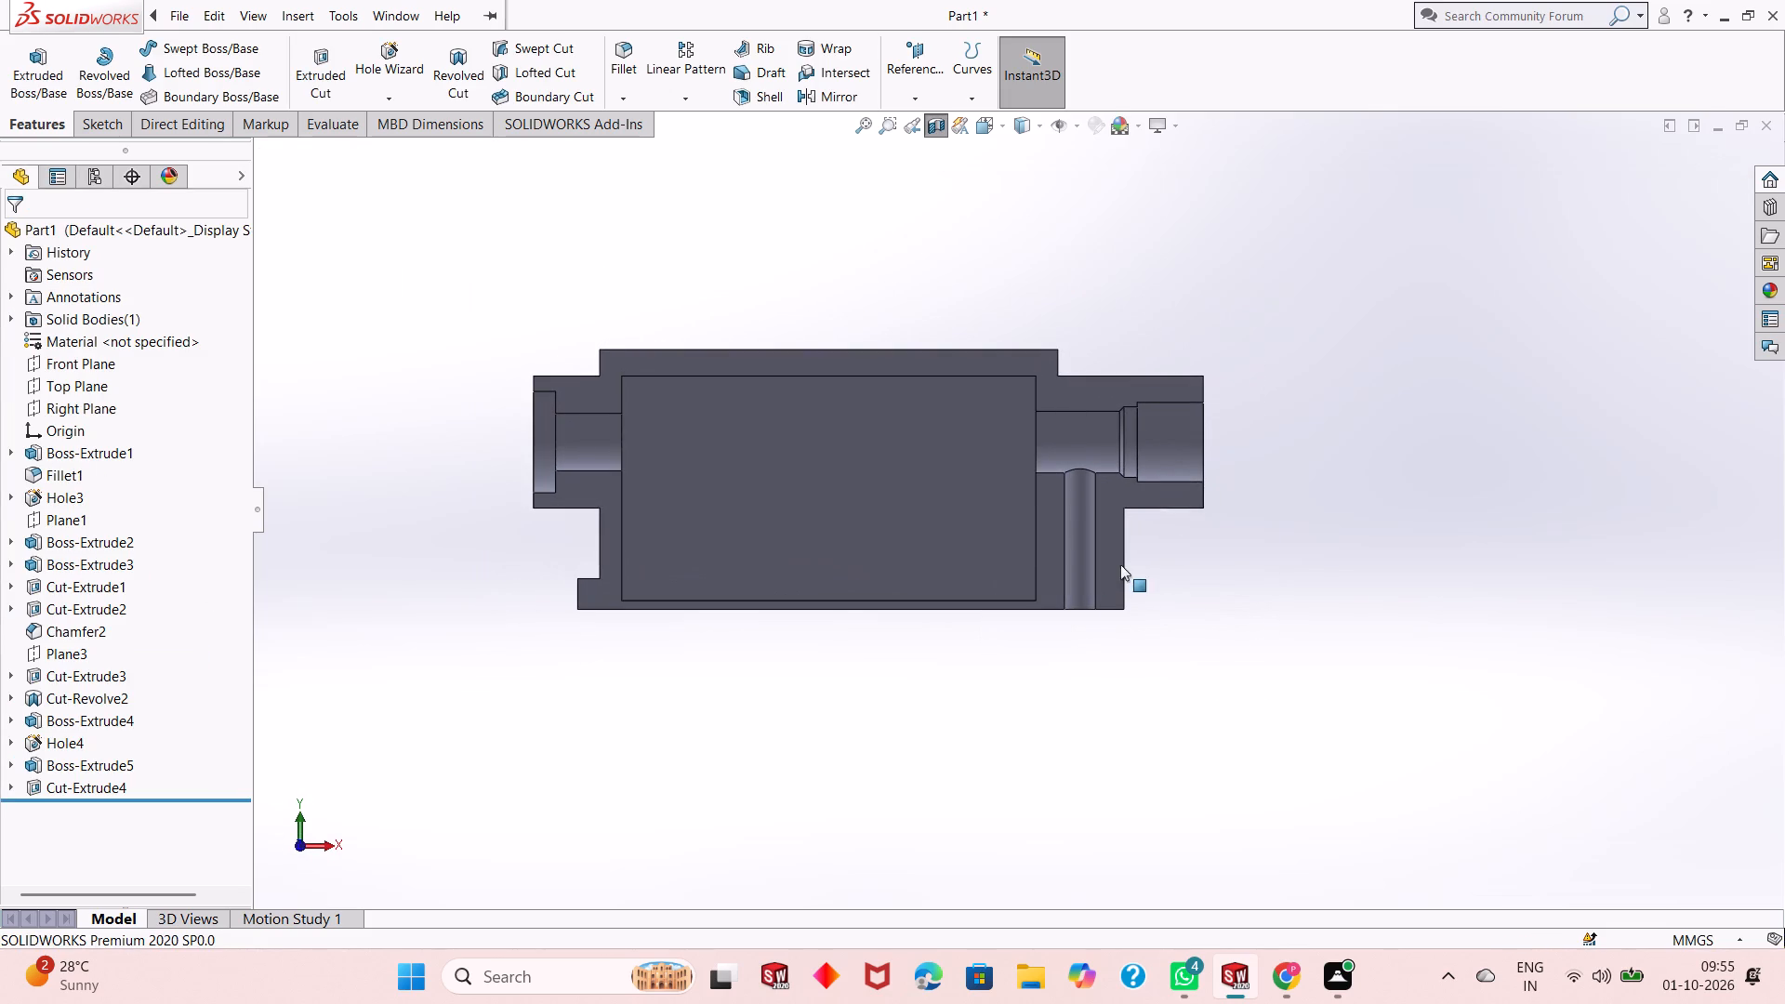
{"action": "scroll", "coordinate": [1011, 514], "scroll_direction": "down", "scroll_amount": 2}
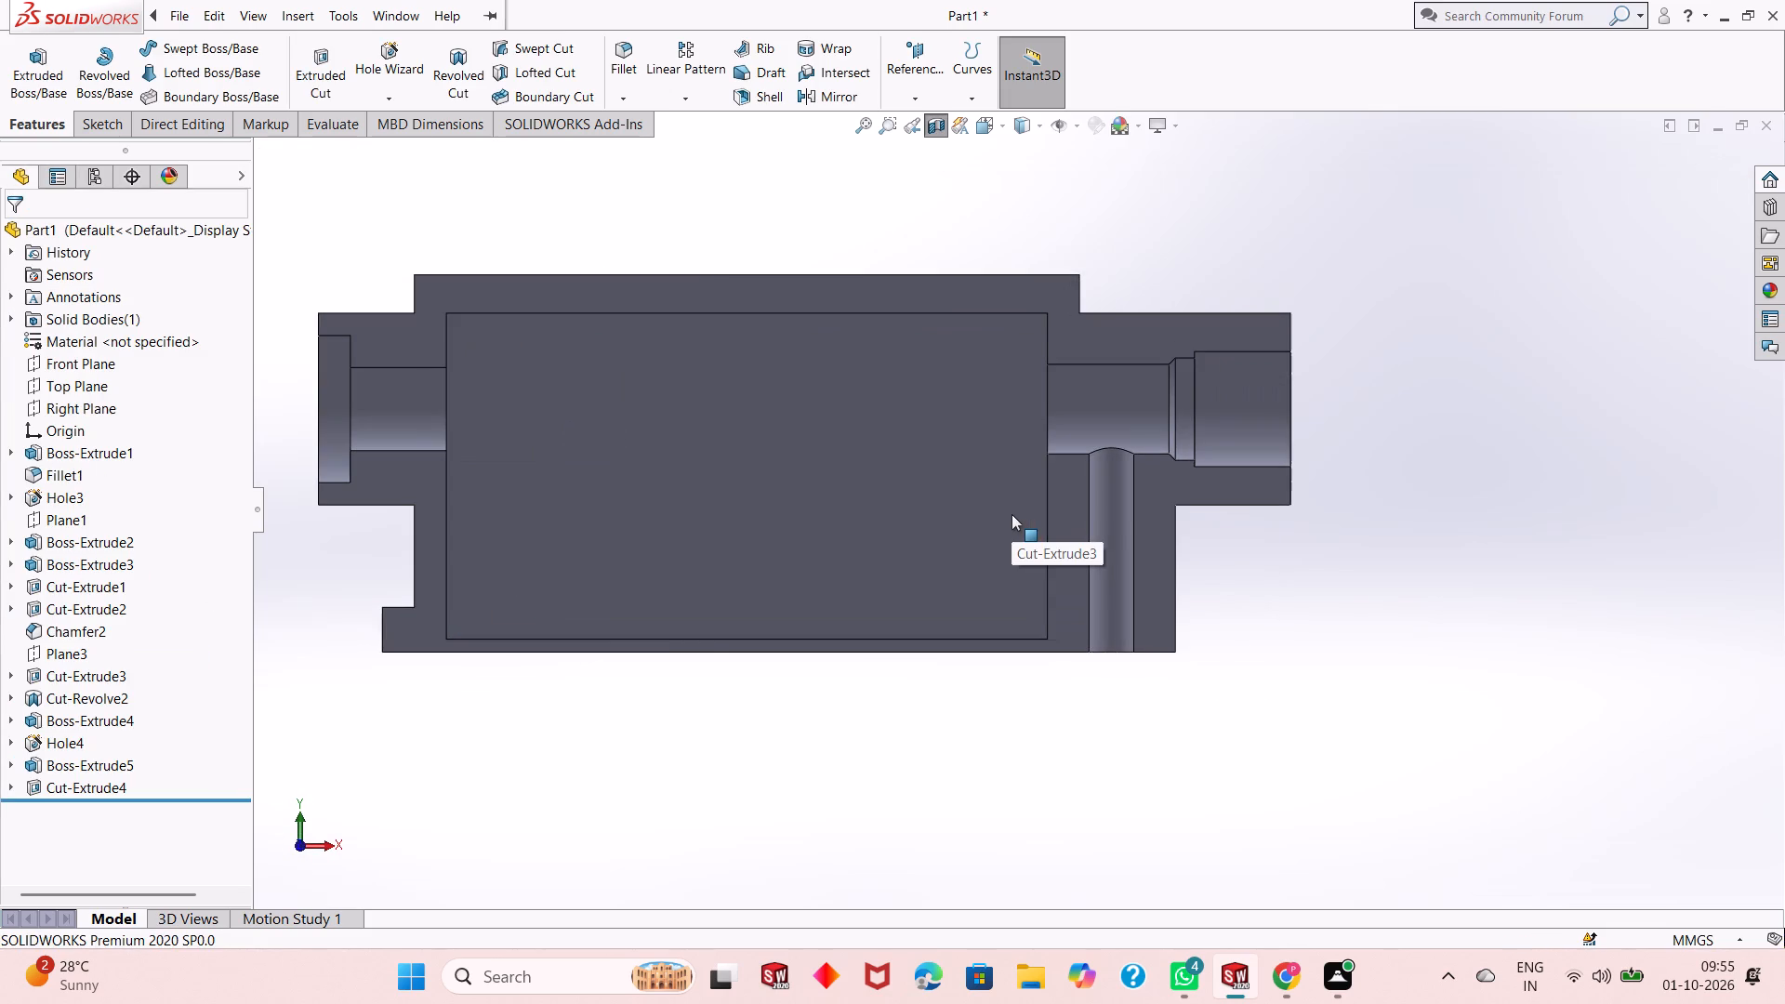
{"action": "scroll", "coordinate": [1011, 514], "scroll_direction": "down", "scroll_amount": 1}
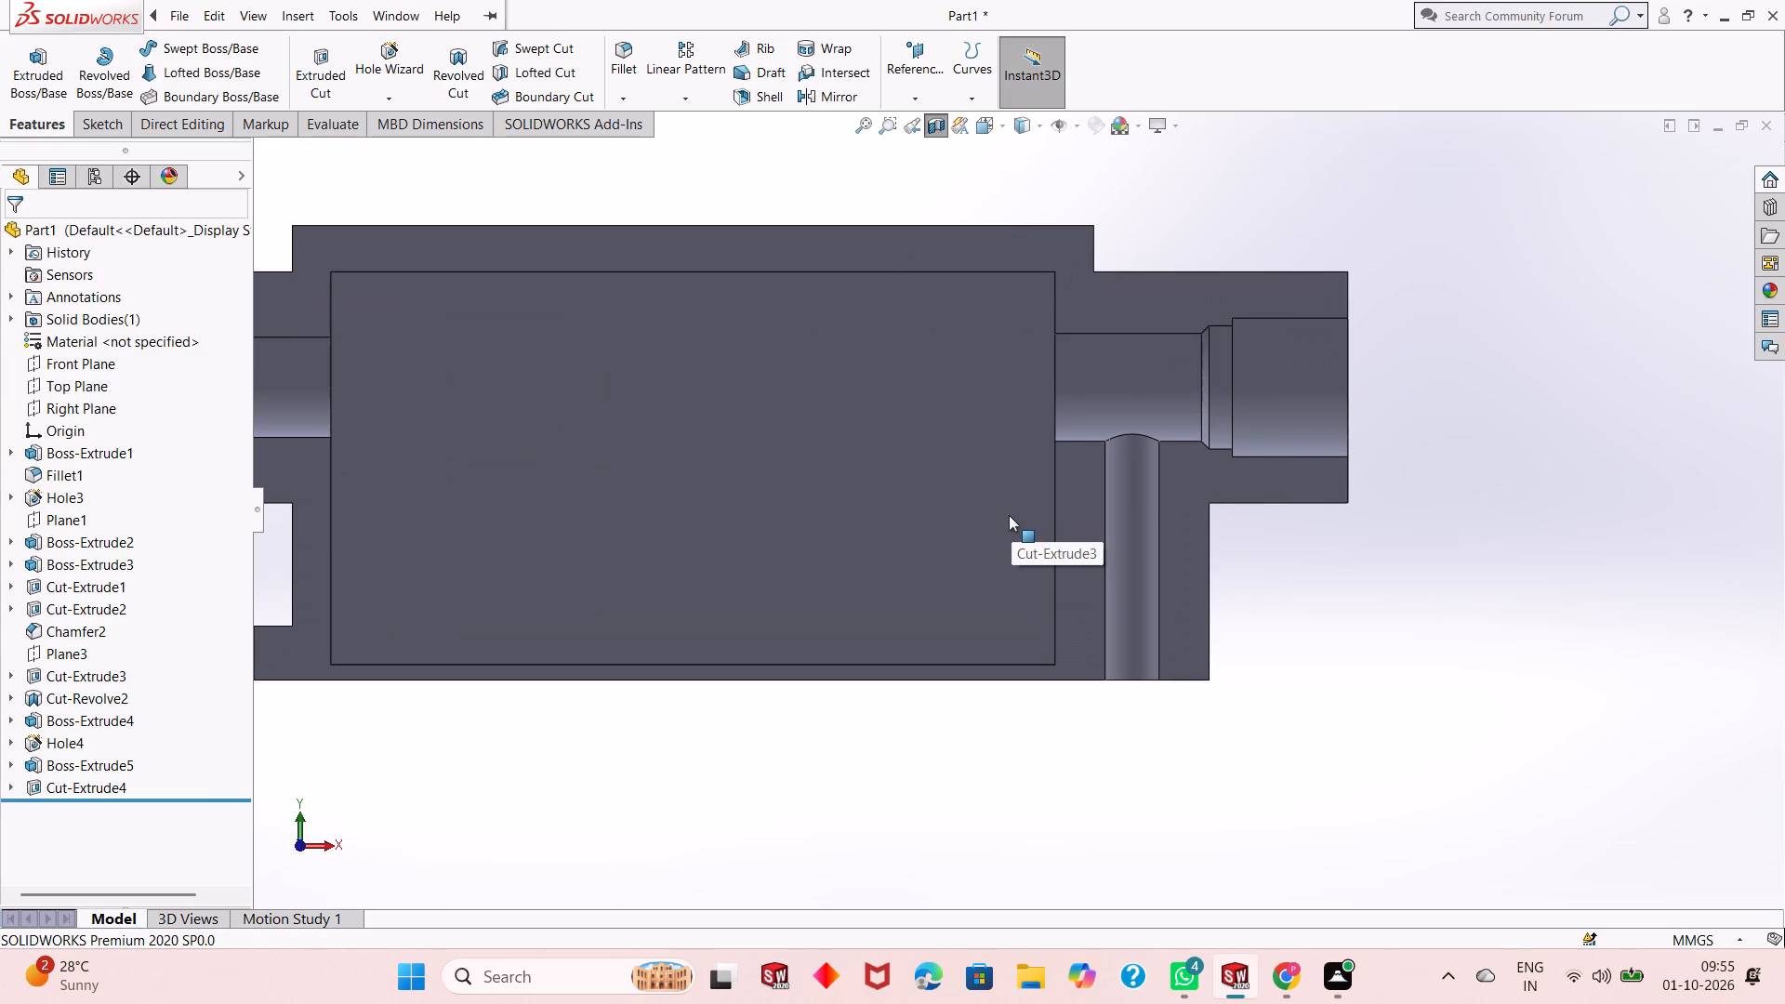
{"action": "scroll", "coordinate": [1009, 515], "scroll_direction": "down", "scroll_amount": 1}
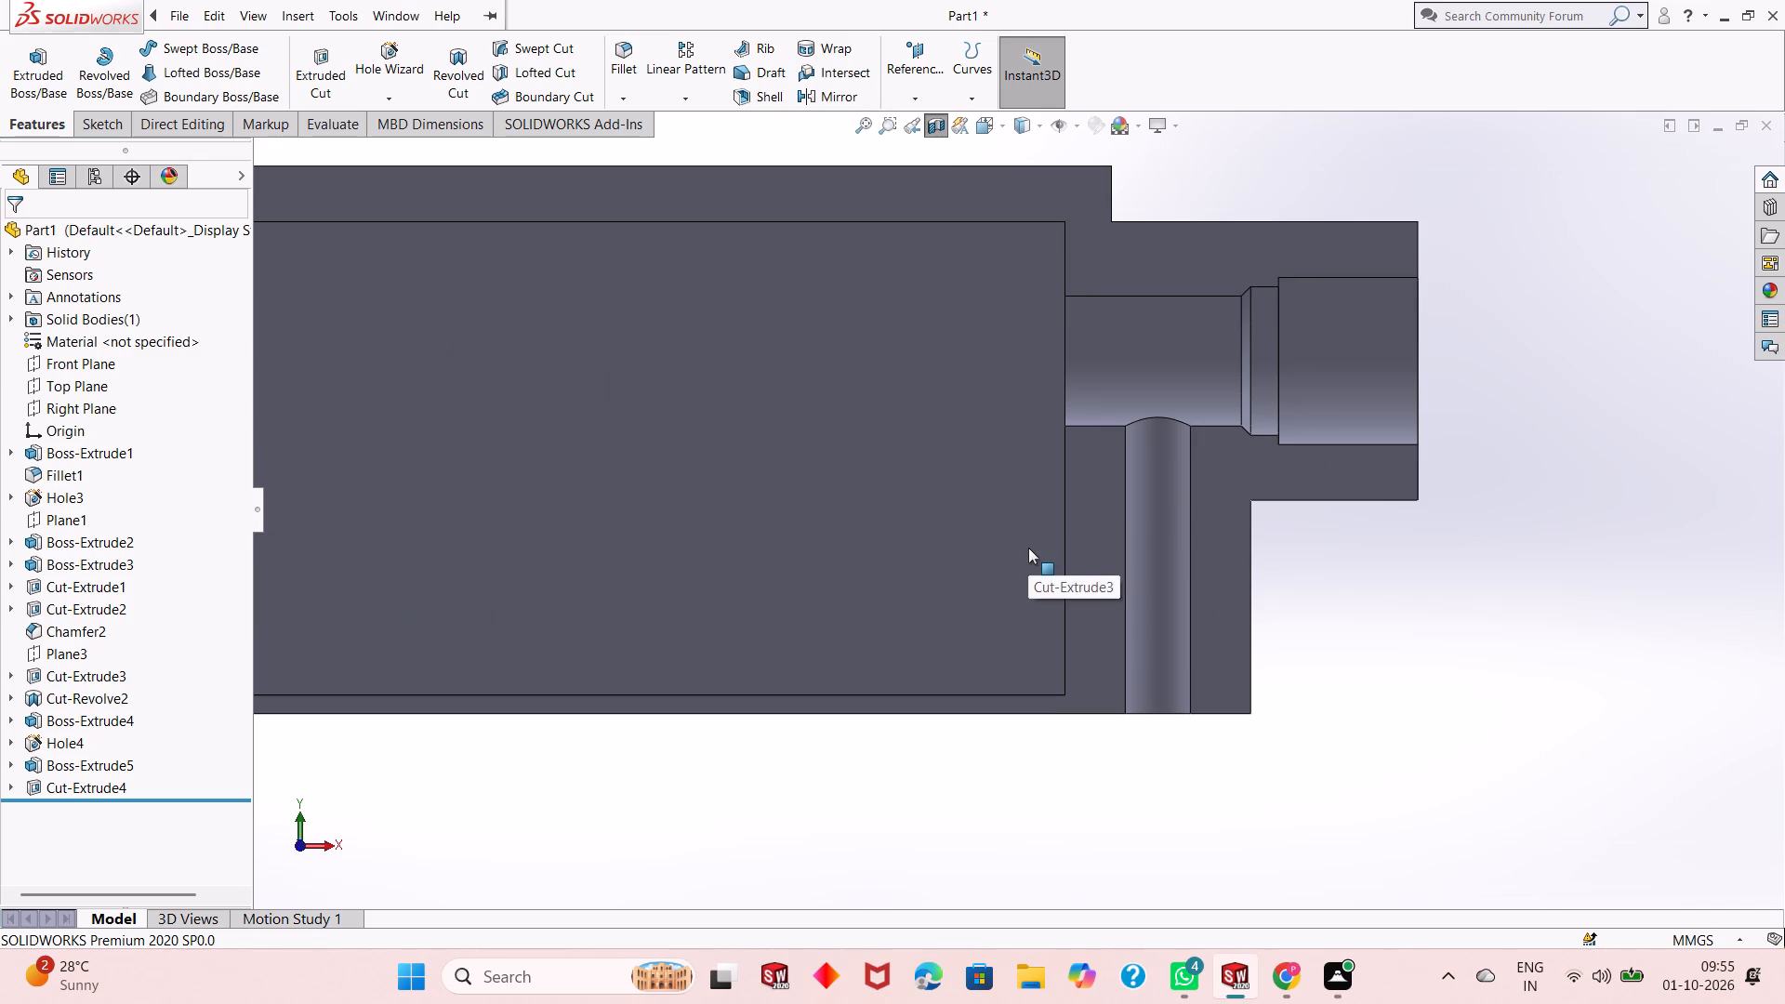
{"action": "scroll", "coordinate": [1327, 499], "scroll_direction": "down", "scroll_amount": 2}
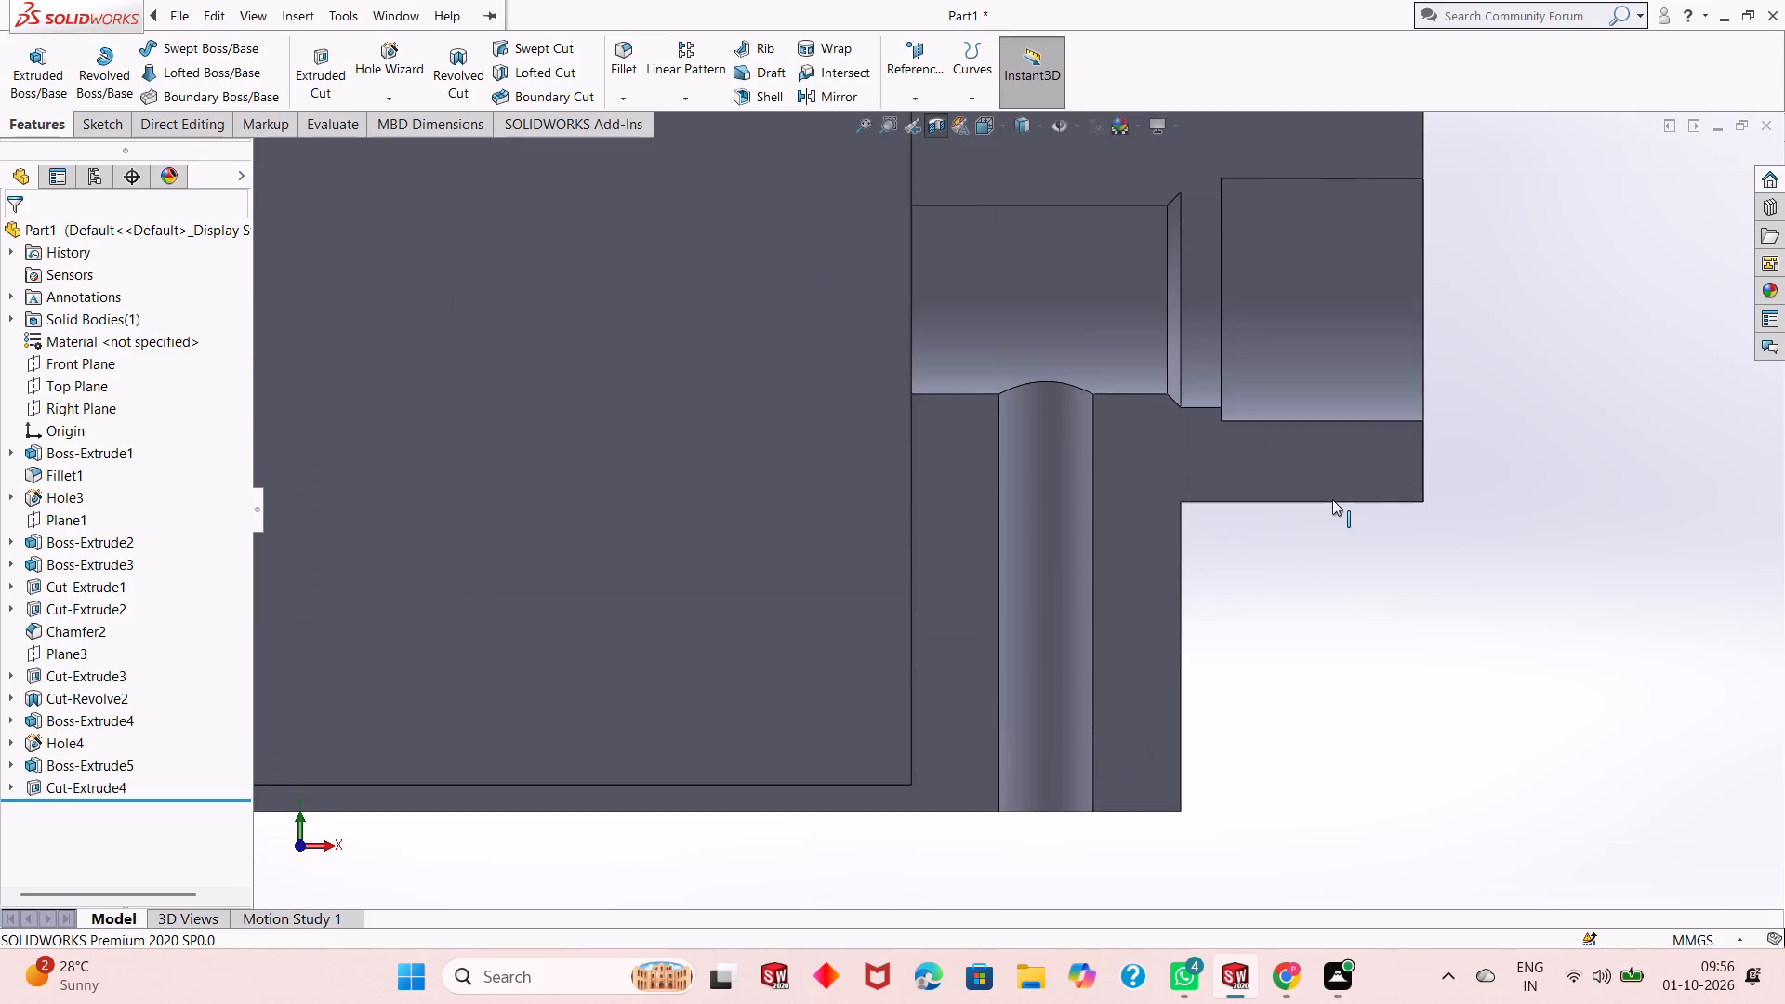
{"action": "scroll", "coordinate": [1281, 557], "scroll_direction": "up", "scroll_amount": 5}
{"action": "scroll", "coordinate": [507, 425], "scroll_direction": "down", "scroll_amount": 1}
{"action": "scroll", "coordinate": [555, 457], "scroll_direction": "up", "scroll_amount": 1}
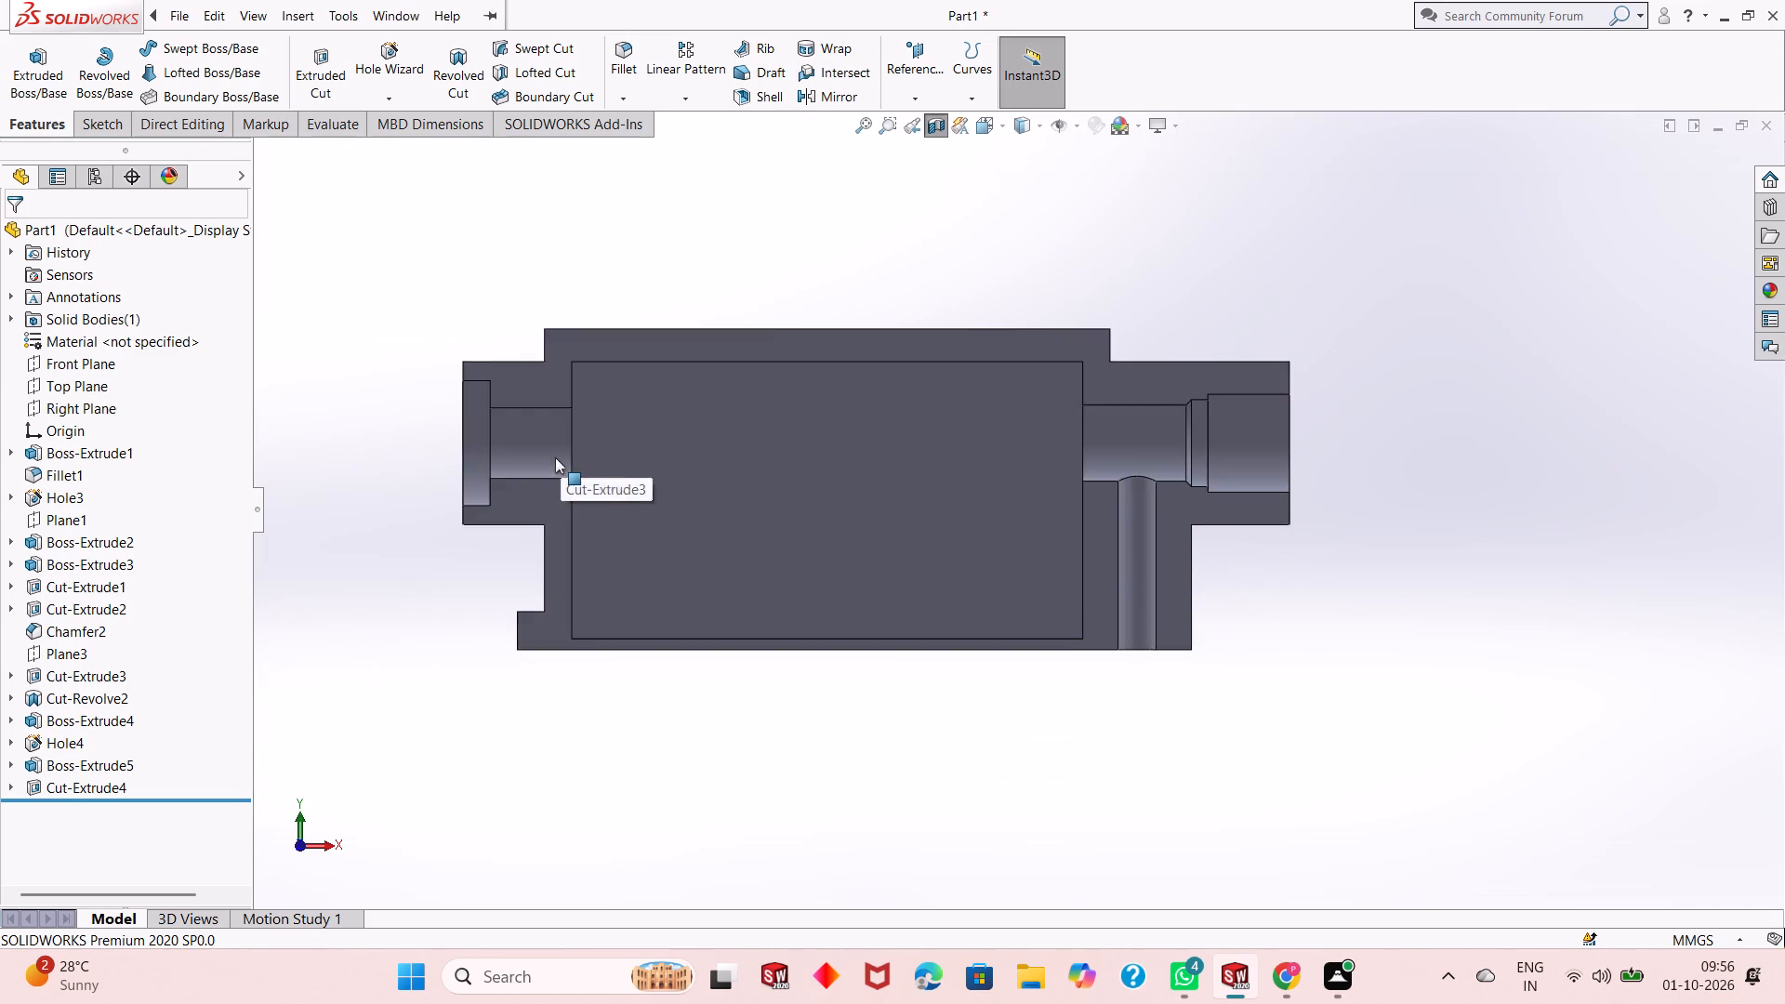
{"action": "scroll", "coordinate": [555, 457], "scroll_direction": "up", "scroll_amount": 2}
{"action": "scroll", "coordinate": [891, 489], "scroll_direction": "down", "scroll_amount": 2}
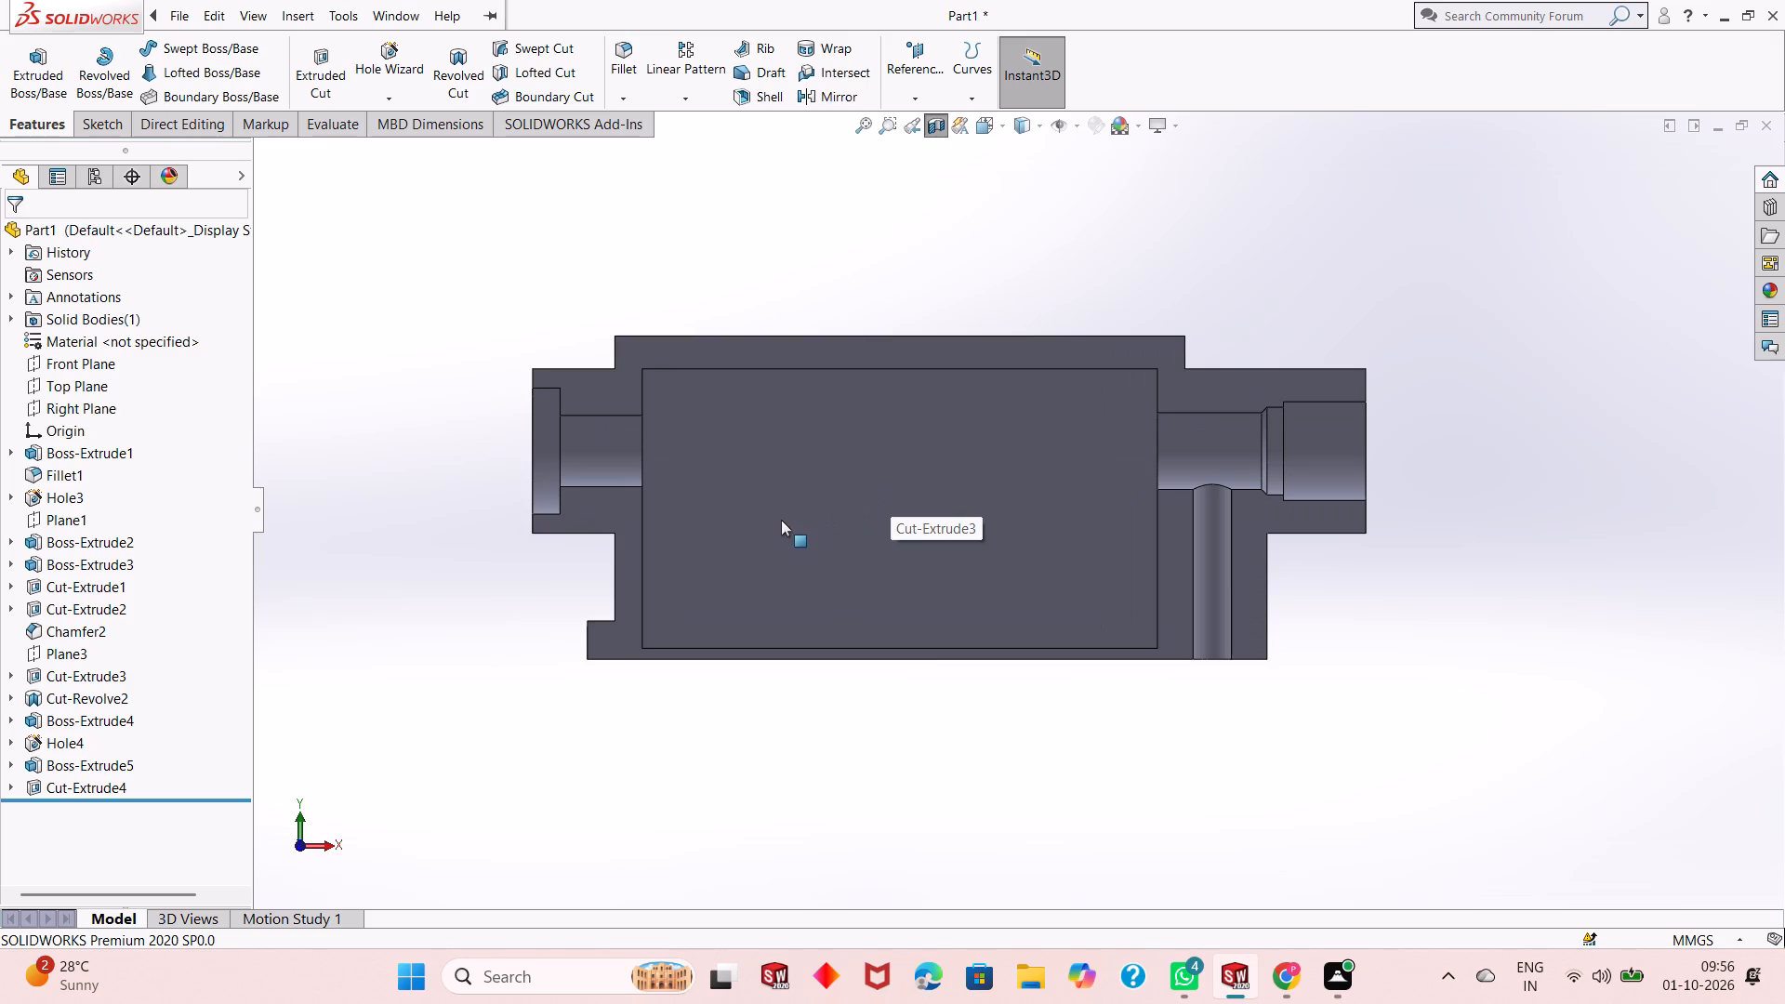
{"action": "scroll", "coordinate": [683, 505], "scroll_direction": "up", "scroll_amount": 1}
{"action": "scroll", "coordinate": [722, 491], "scroll_direction": "down", "scroll_amount": 2}
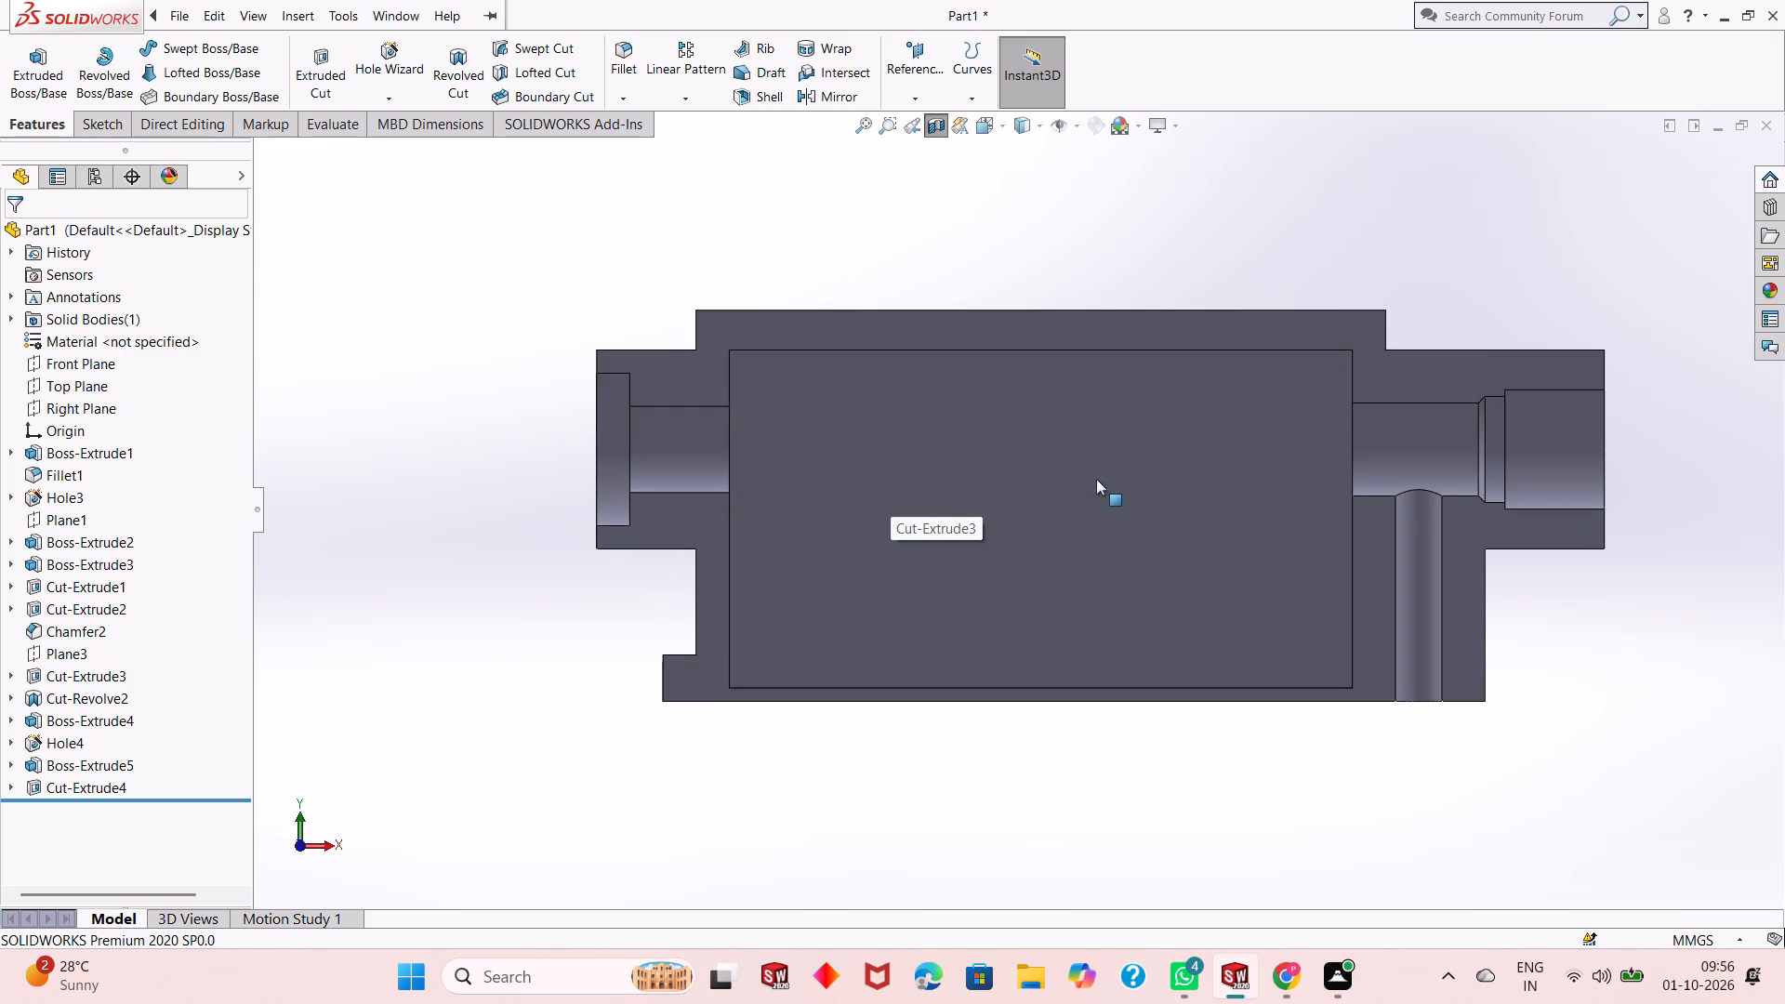
{"action": "scroll", "coordinate": [979, 577], "scroll_direction": "up", "scroll_amount": 1}
{"action": "scroll", "coordinate": [1183, 503], "scroll_direction": "down", "scroll_amount": 1}
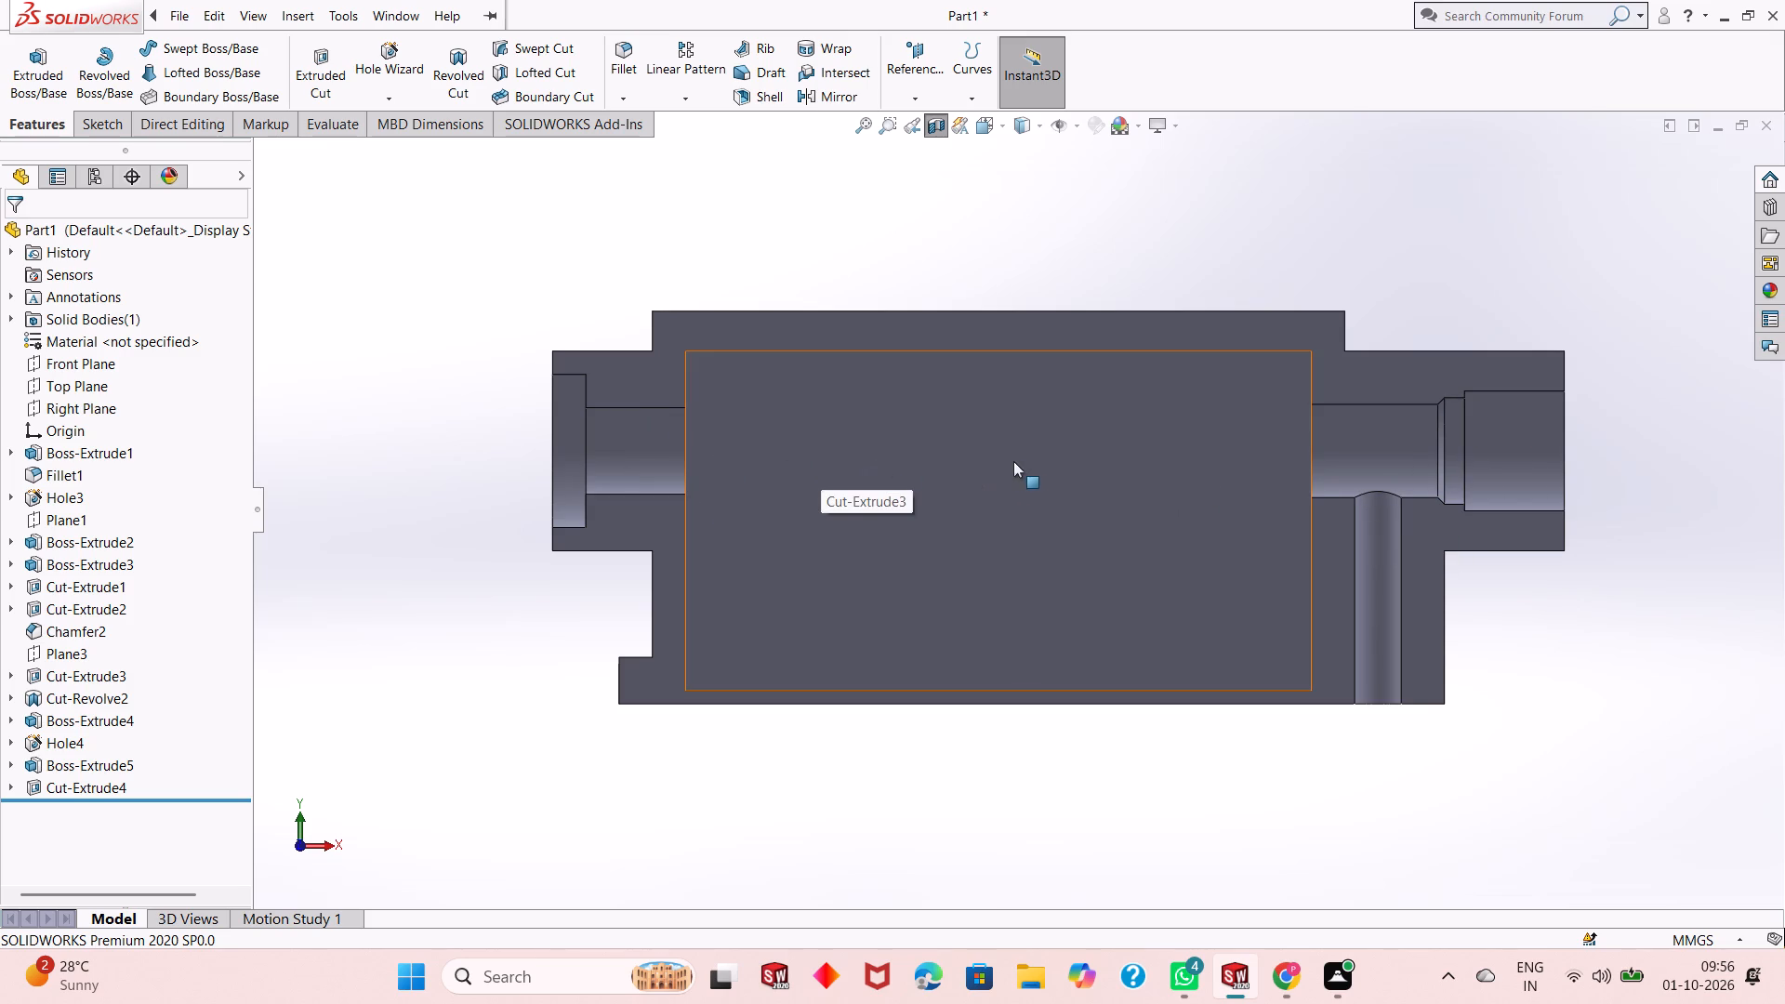
Examine the sectioned bracket from both ends, checking the body cavity, boss bores and support hole, and turn off the section view.
{"action": "middle_click_drag", "start_coordinate": [1497, 617], "coordinate": [1471, 635]}
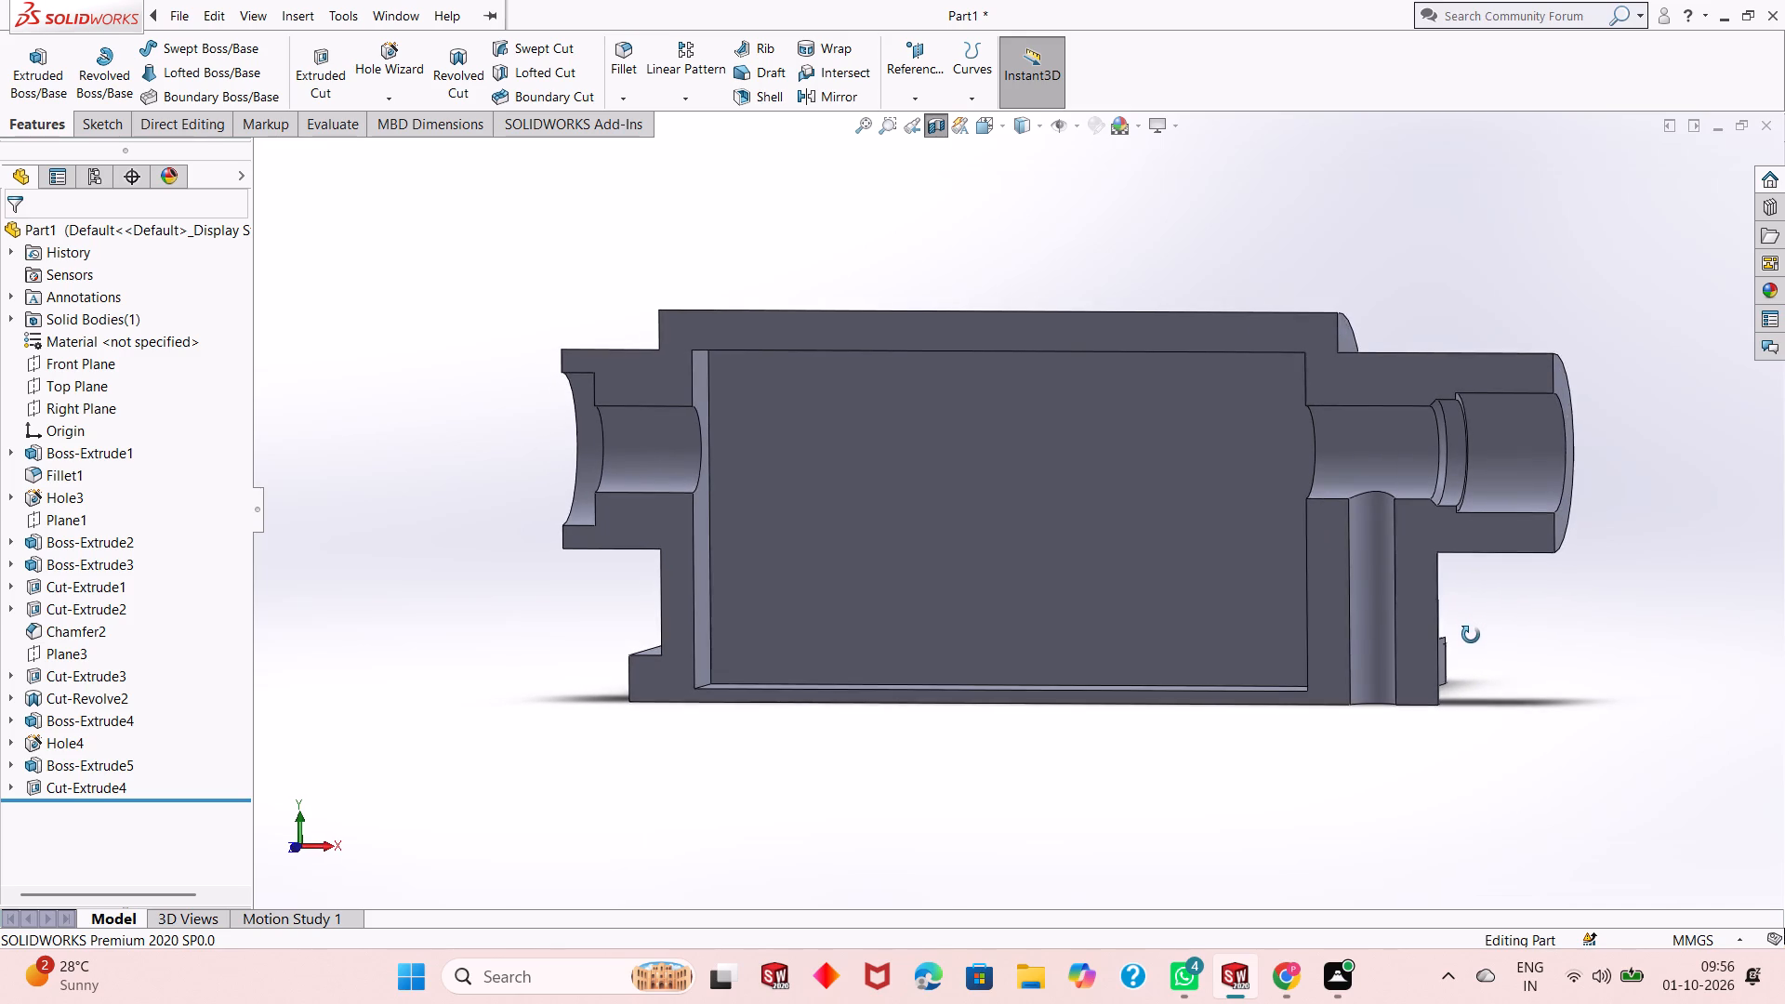
{"action": "middle_click_drag", "start_coordinate": [1471, 635], "coordinate": [1441, 643]}
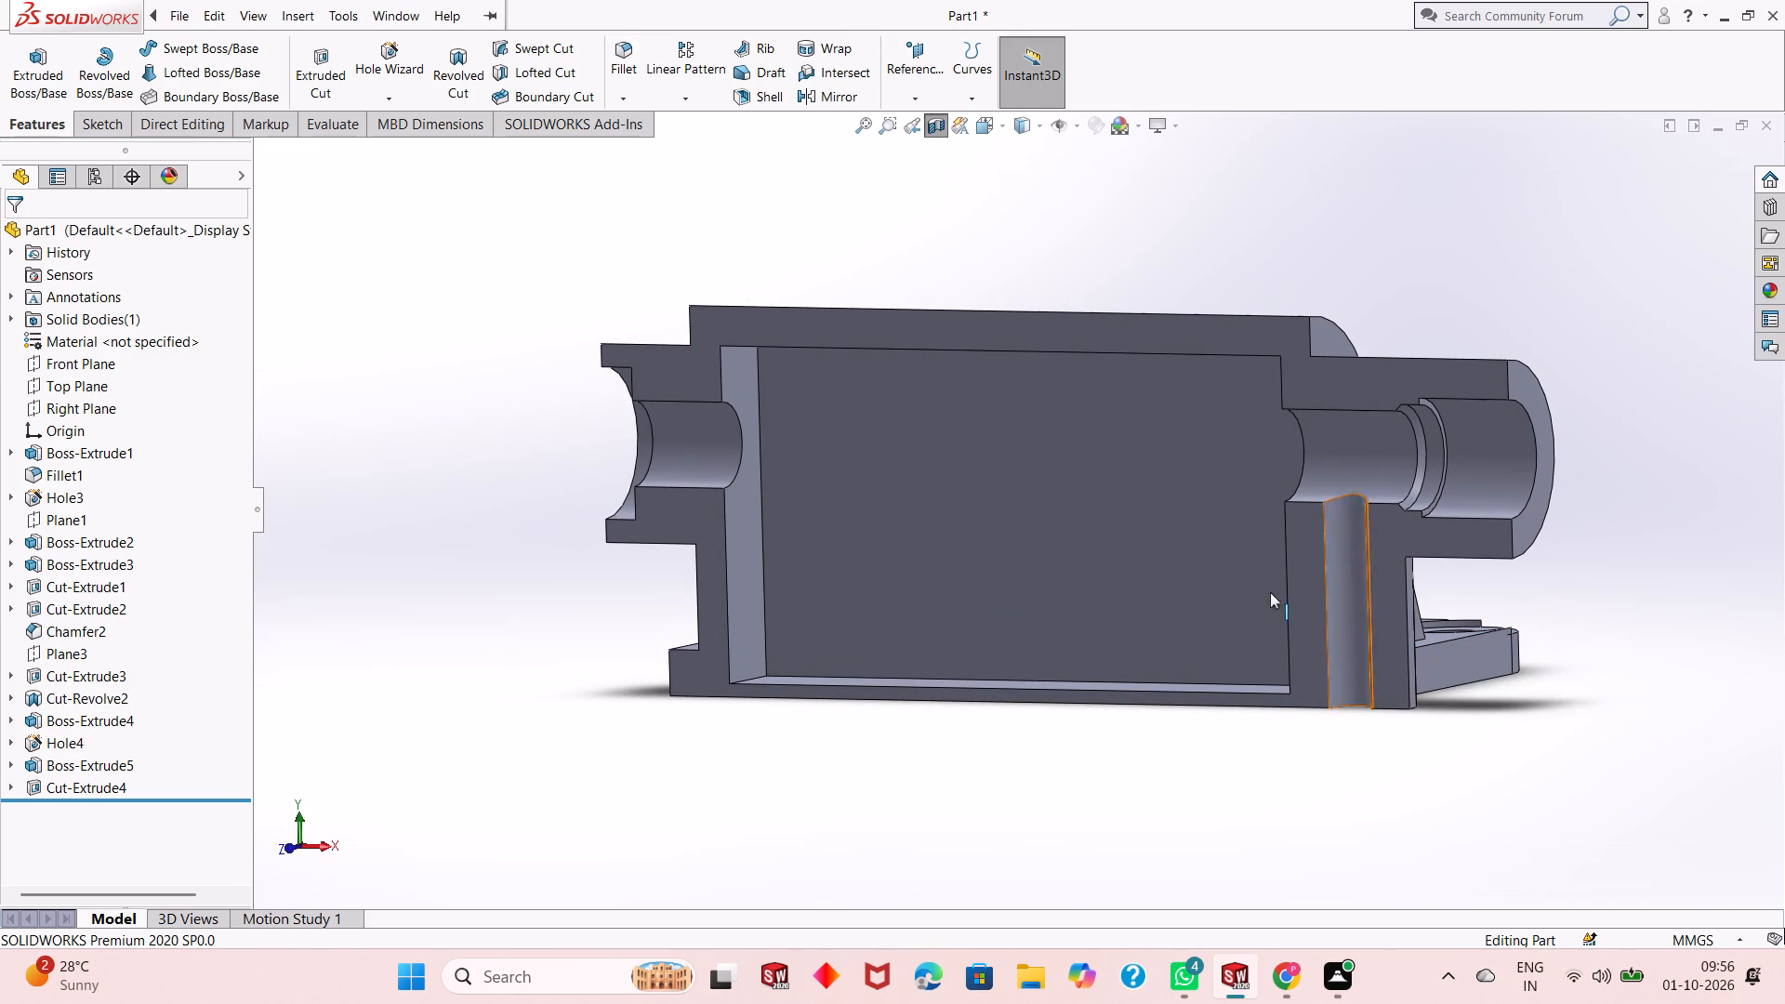
{"action": "scroll", "coordinate": [1231, 589], "scroll_direction": "up", "scroll_amount": 1}
{"action": "middle_click_drag", "start_coordinate": [1506, 598], "coordinate": [1484, 617]}
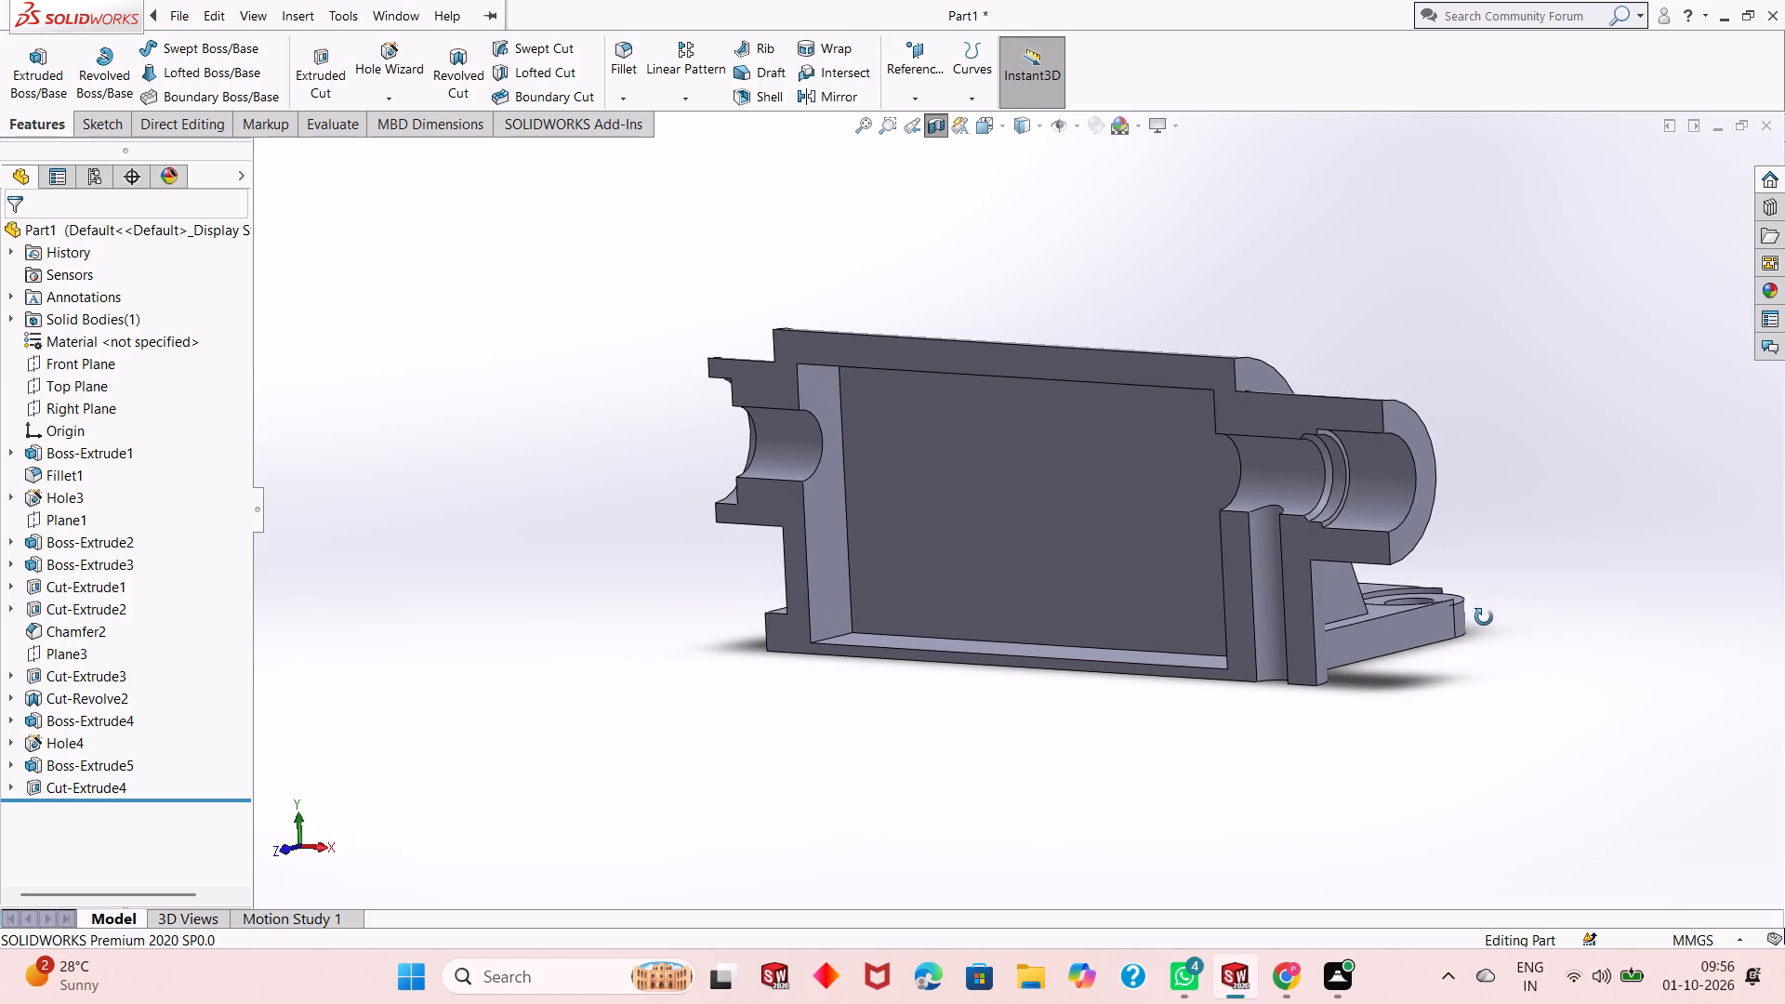
{"action": "middle_click_drag", "start_coordinate": [1484, 617], "coordinate": [1381, 685]}
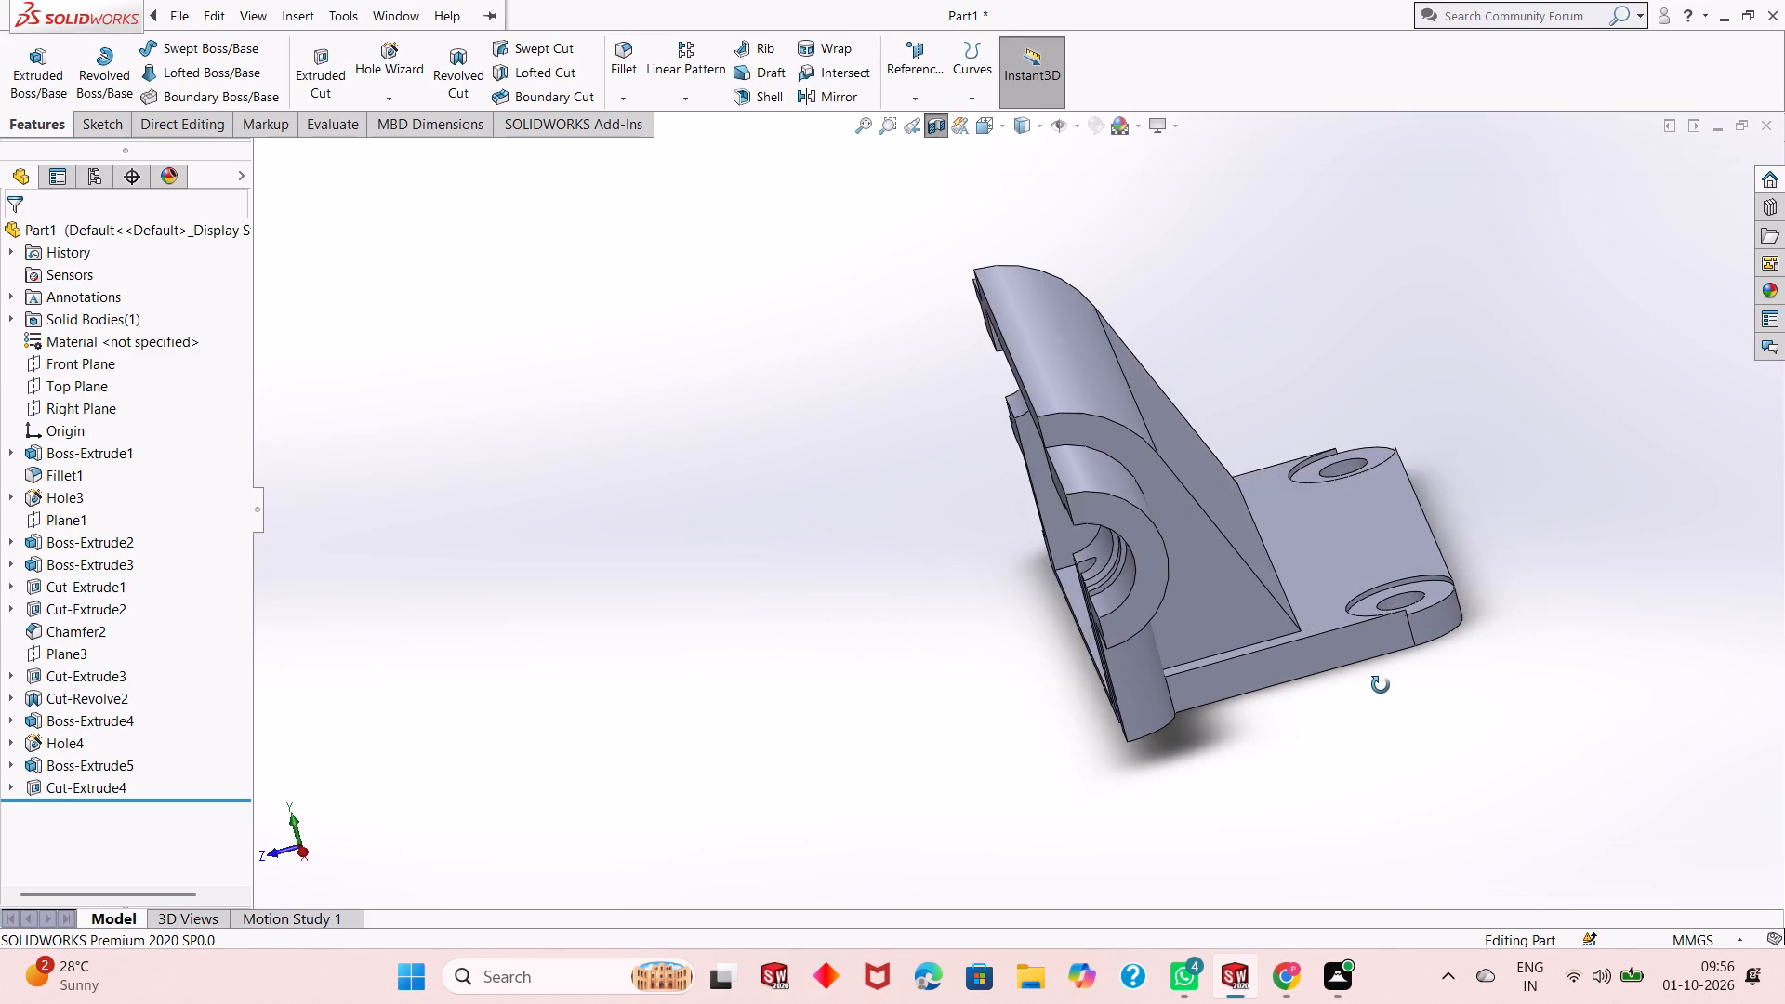
{"action": "middle_click_drag", "start_coordinate": [1381, 685], "coordinate": [1401, 670]}
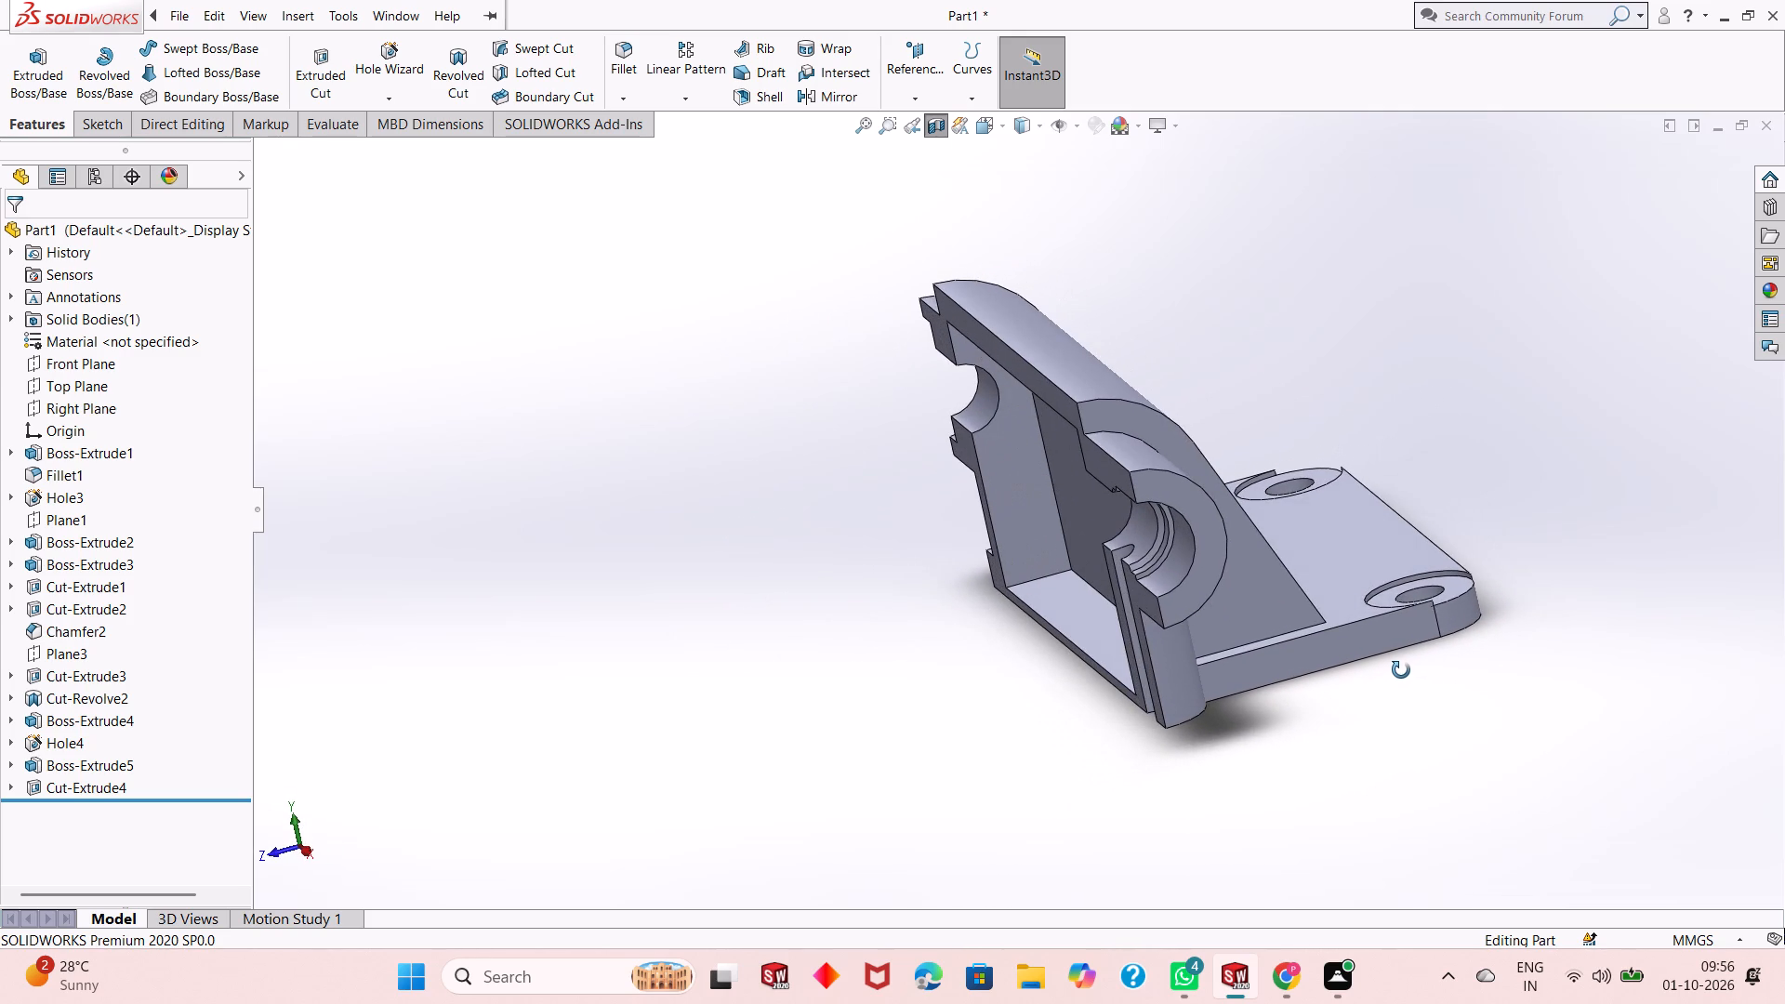
{"action": "middle_click_drag", "start_coordinate": [1401, 670], "coordinate": [1587, 575]}
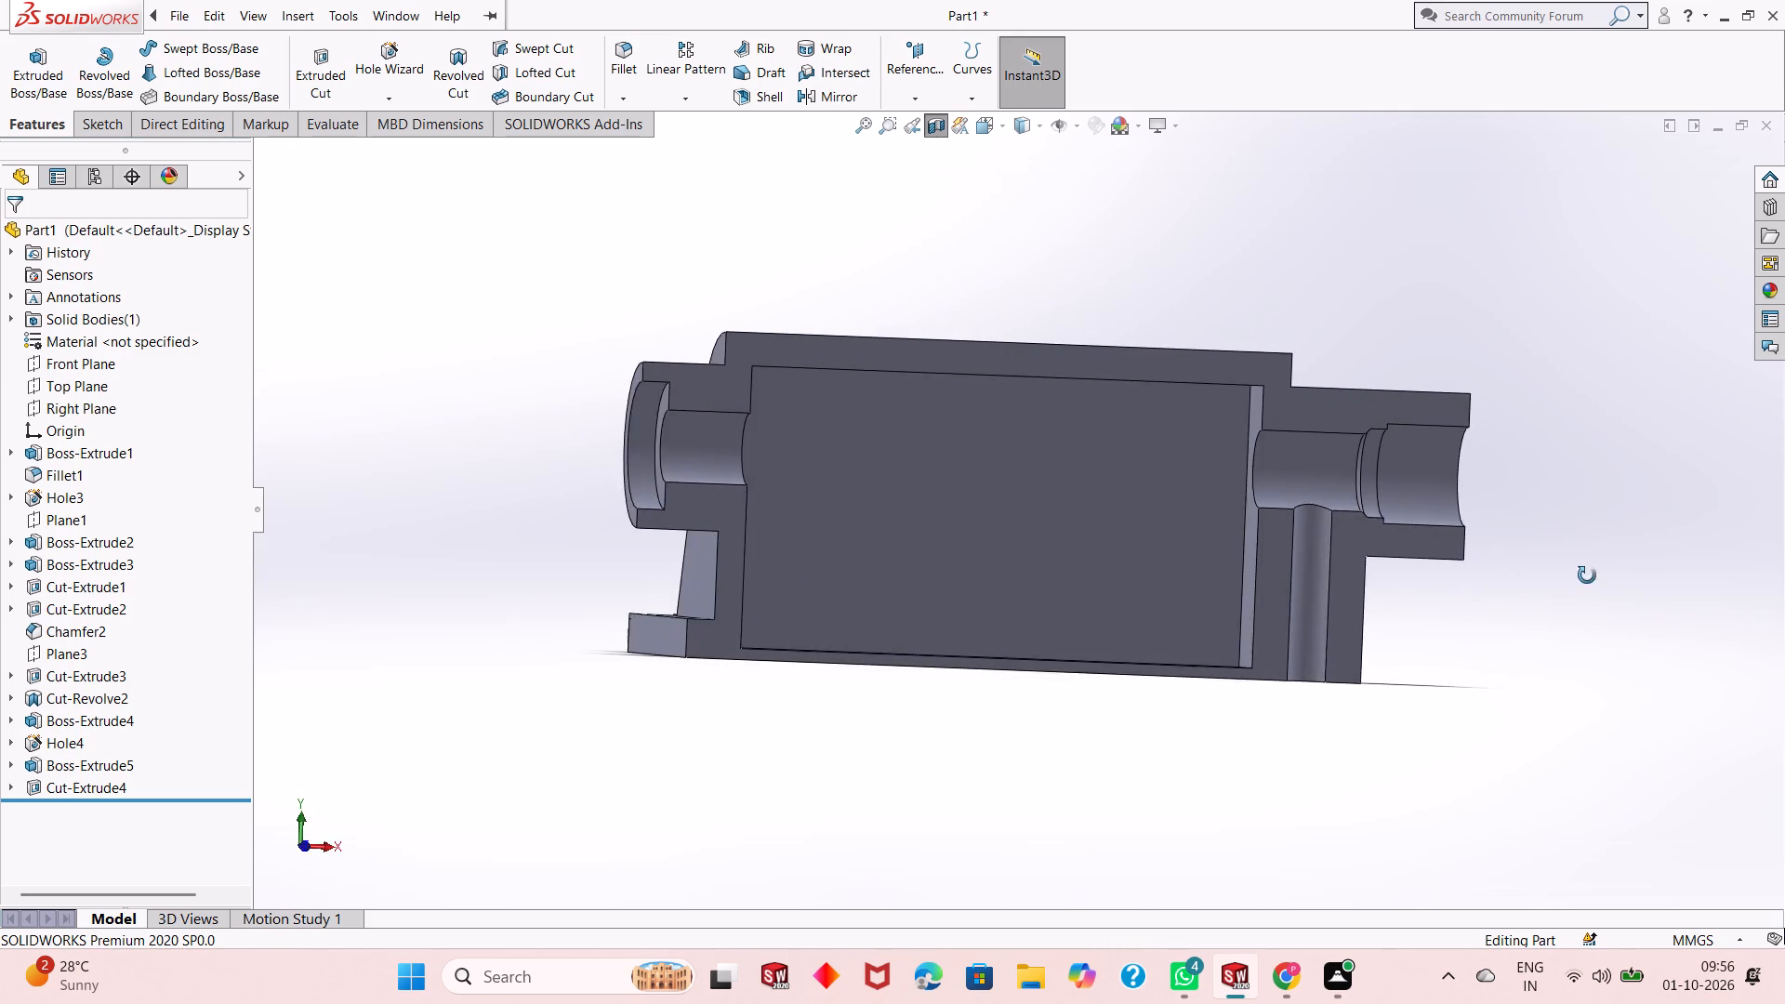
{"action": "middle_click_drag", "start_coordinate": [1587, 575], "coordinate": [1682, 613]}
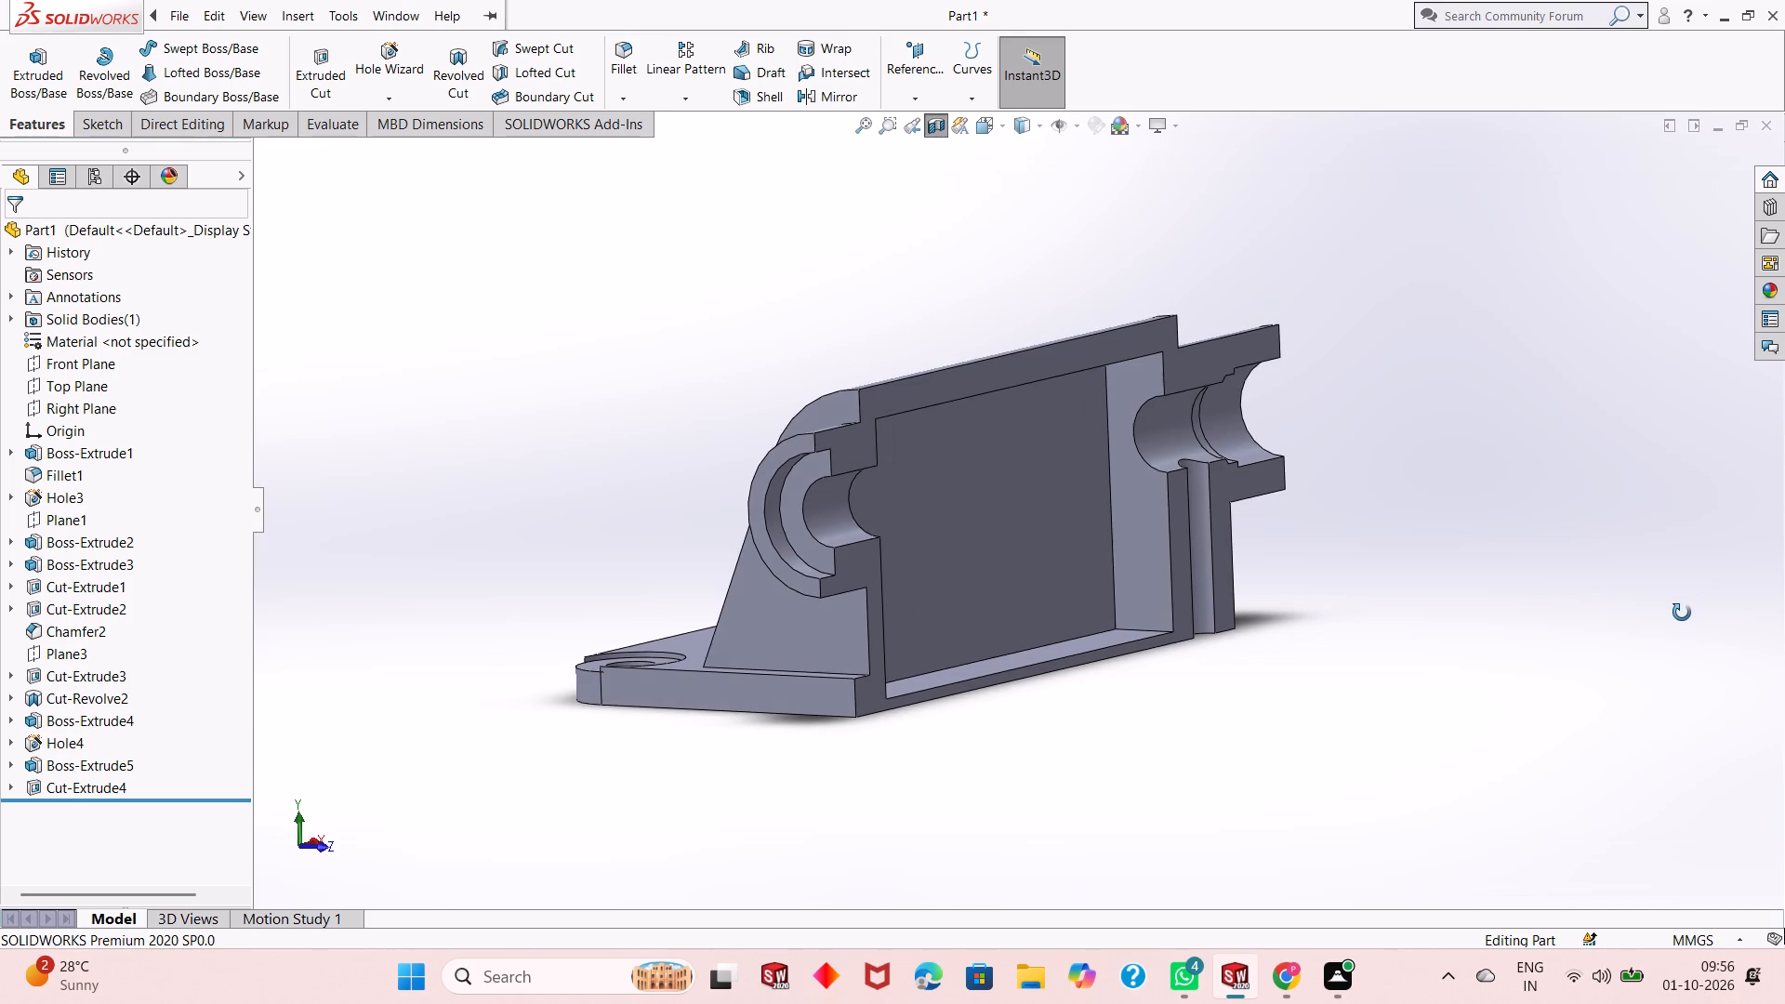
{"action": "middle_click_drag", "start_coordinate": [1682, 613], "coordinate": [1405, 797]}
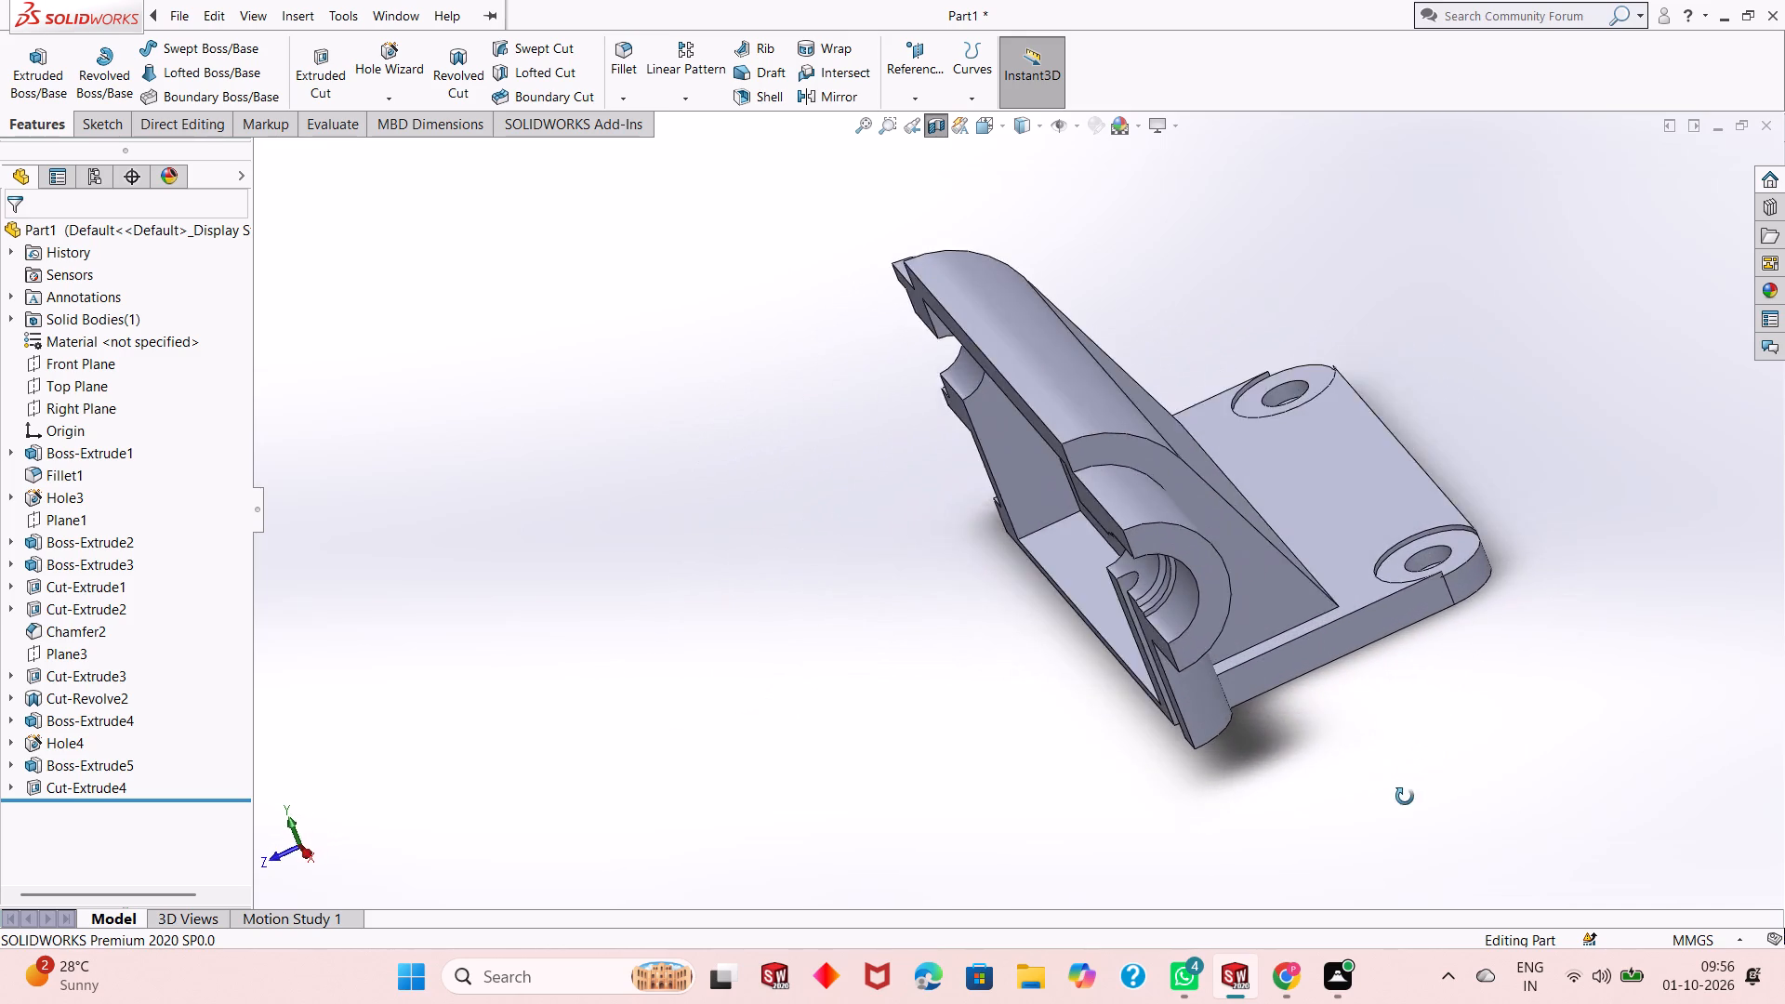
{"action": "middle_click_drag", "start_coordinate": [1405, 797], "coordinate": [1488, 755]}
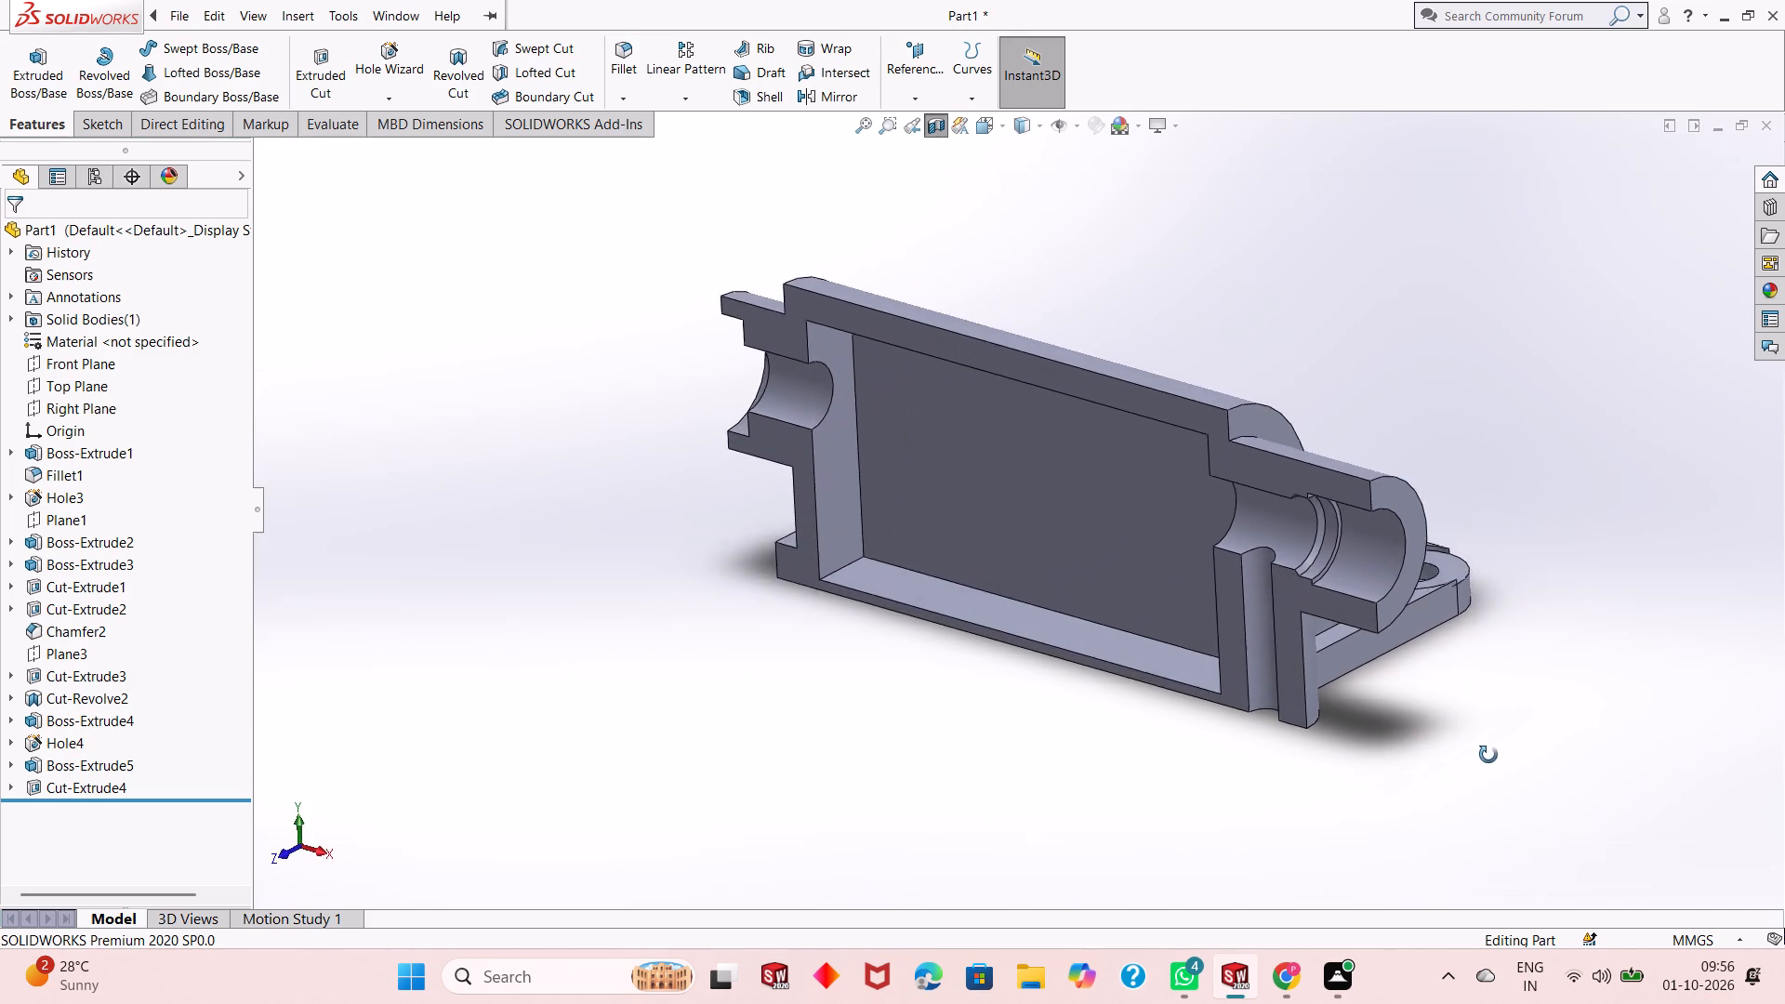
{"action": "middle_click_drag", "start_coordinate": [1488, 755], "coordinate": [1500, 716]}
{"action": "scroll", "coordinate": [1117, 562], "scroll_direction": "down", "scroll_amount": 2}
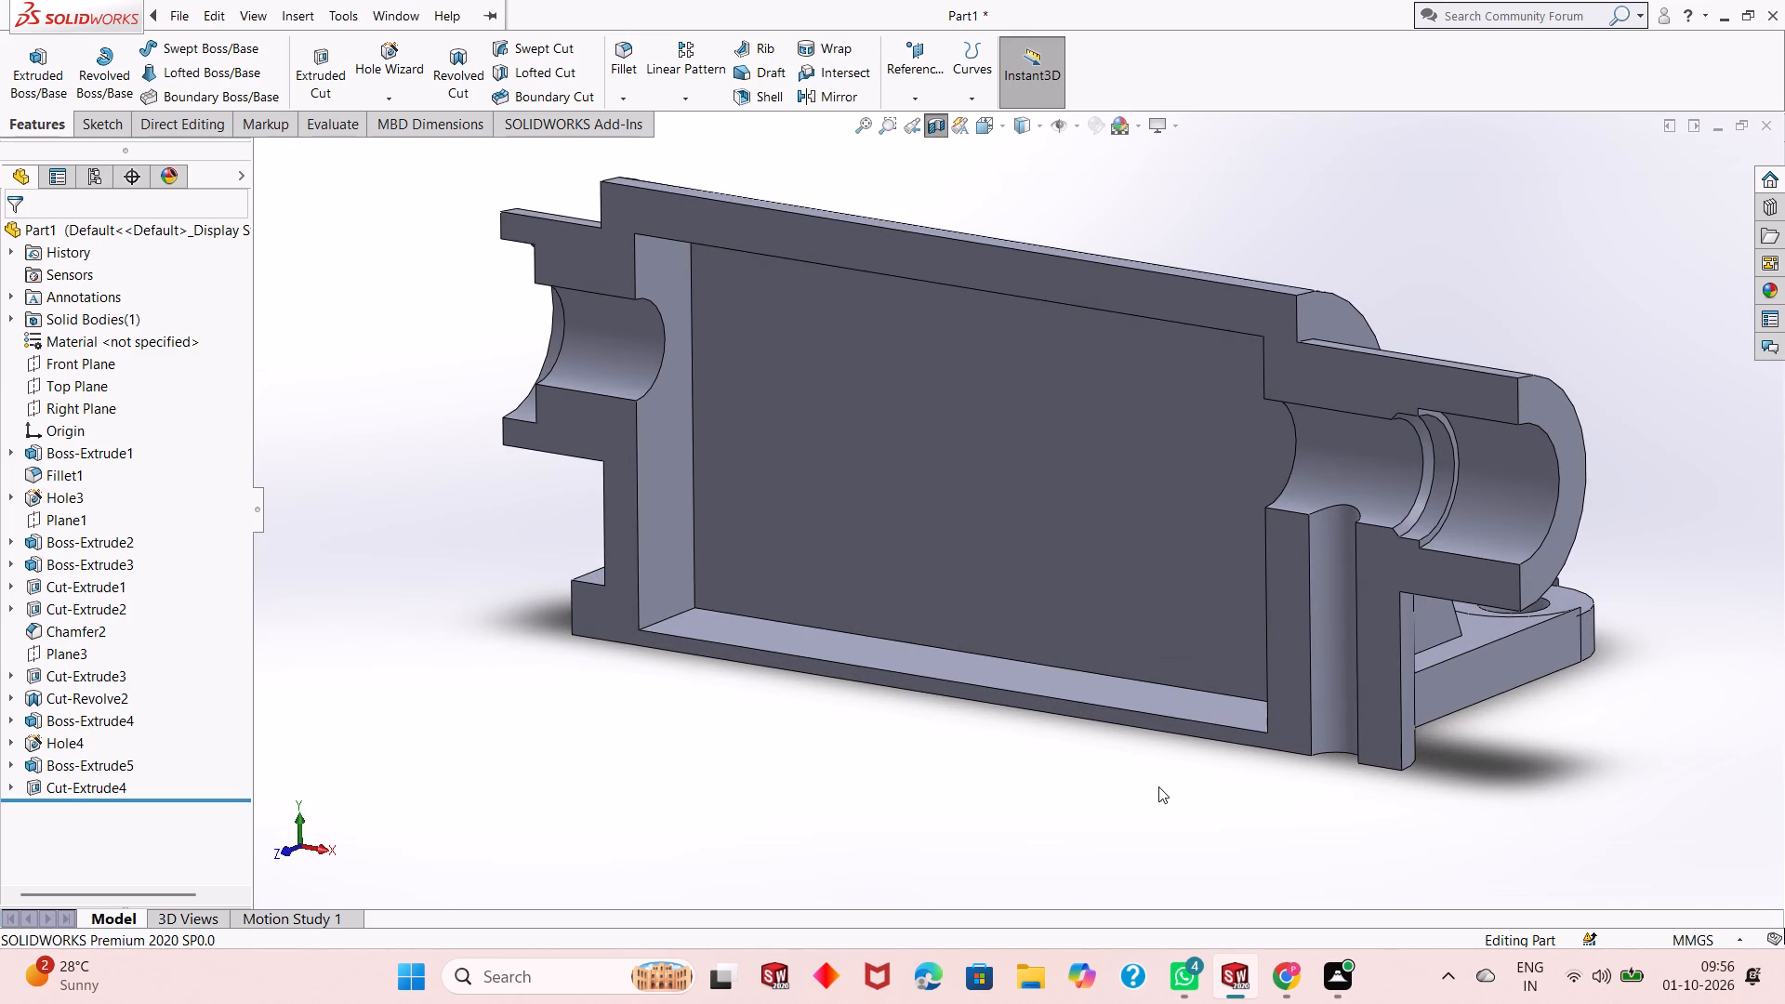
{"action": "middle_click_drag", "start_coordinate": [1158, 789], "coordinate": [1189, 779]}
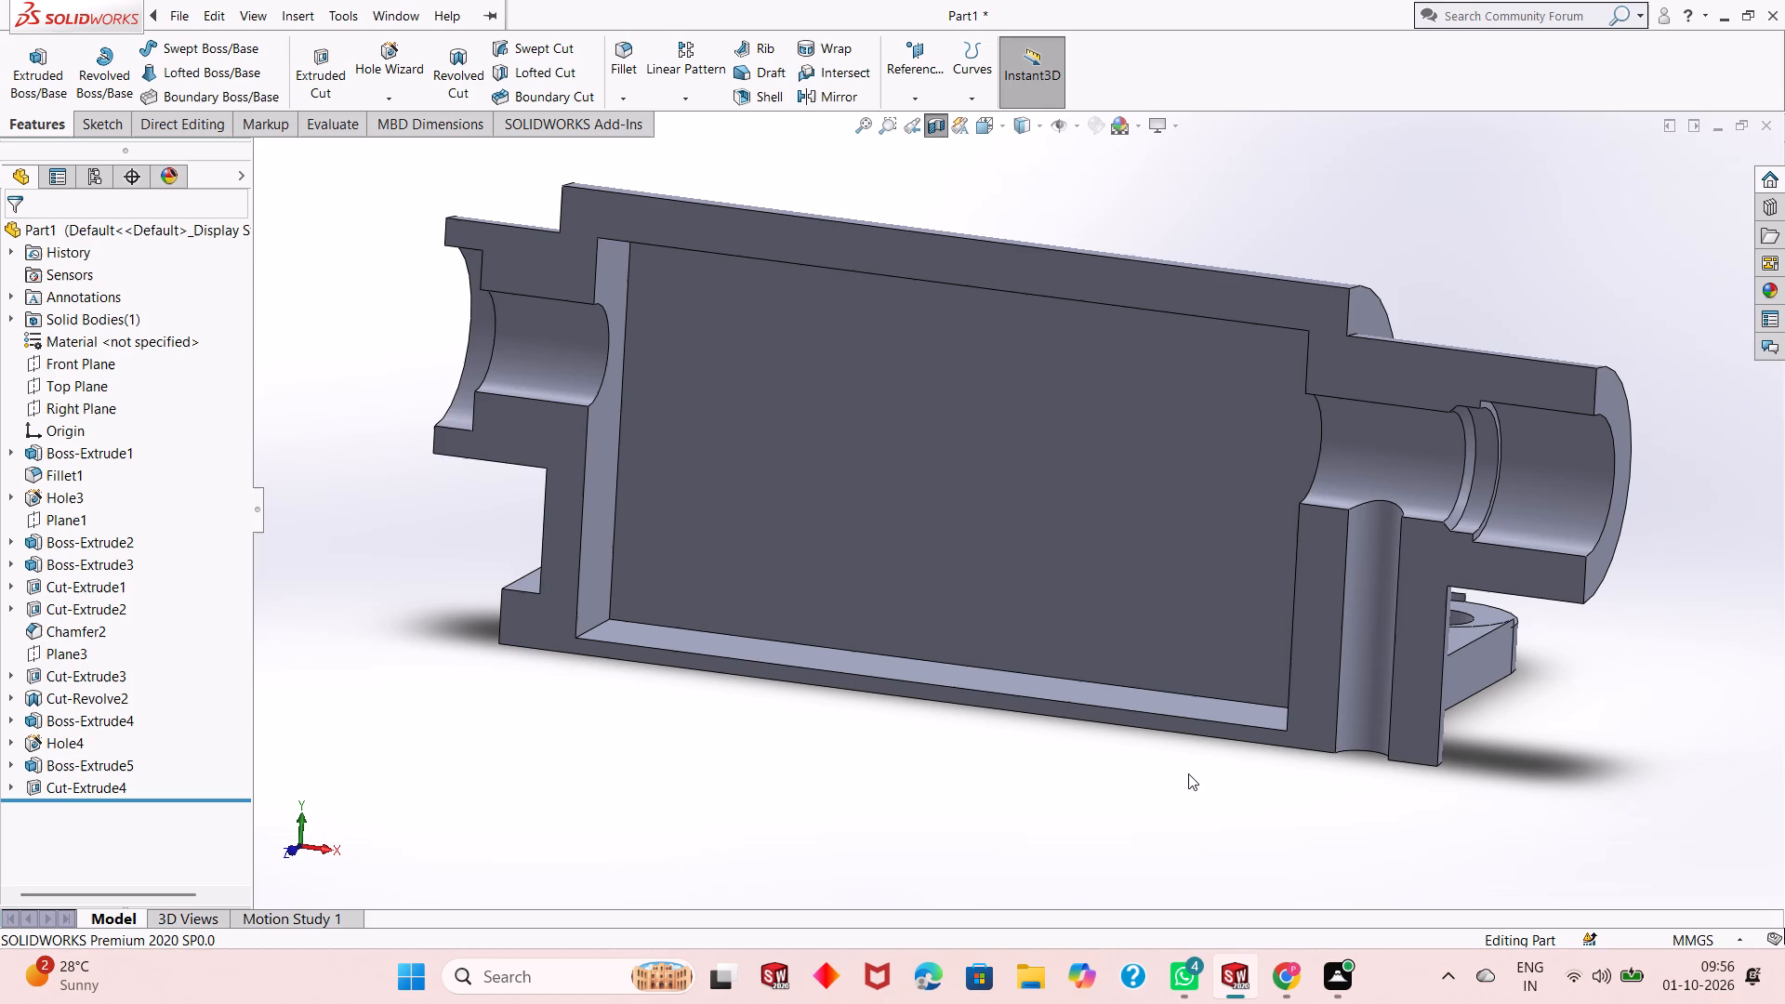
{"action": "key", "text": "Escape"}
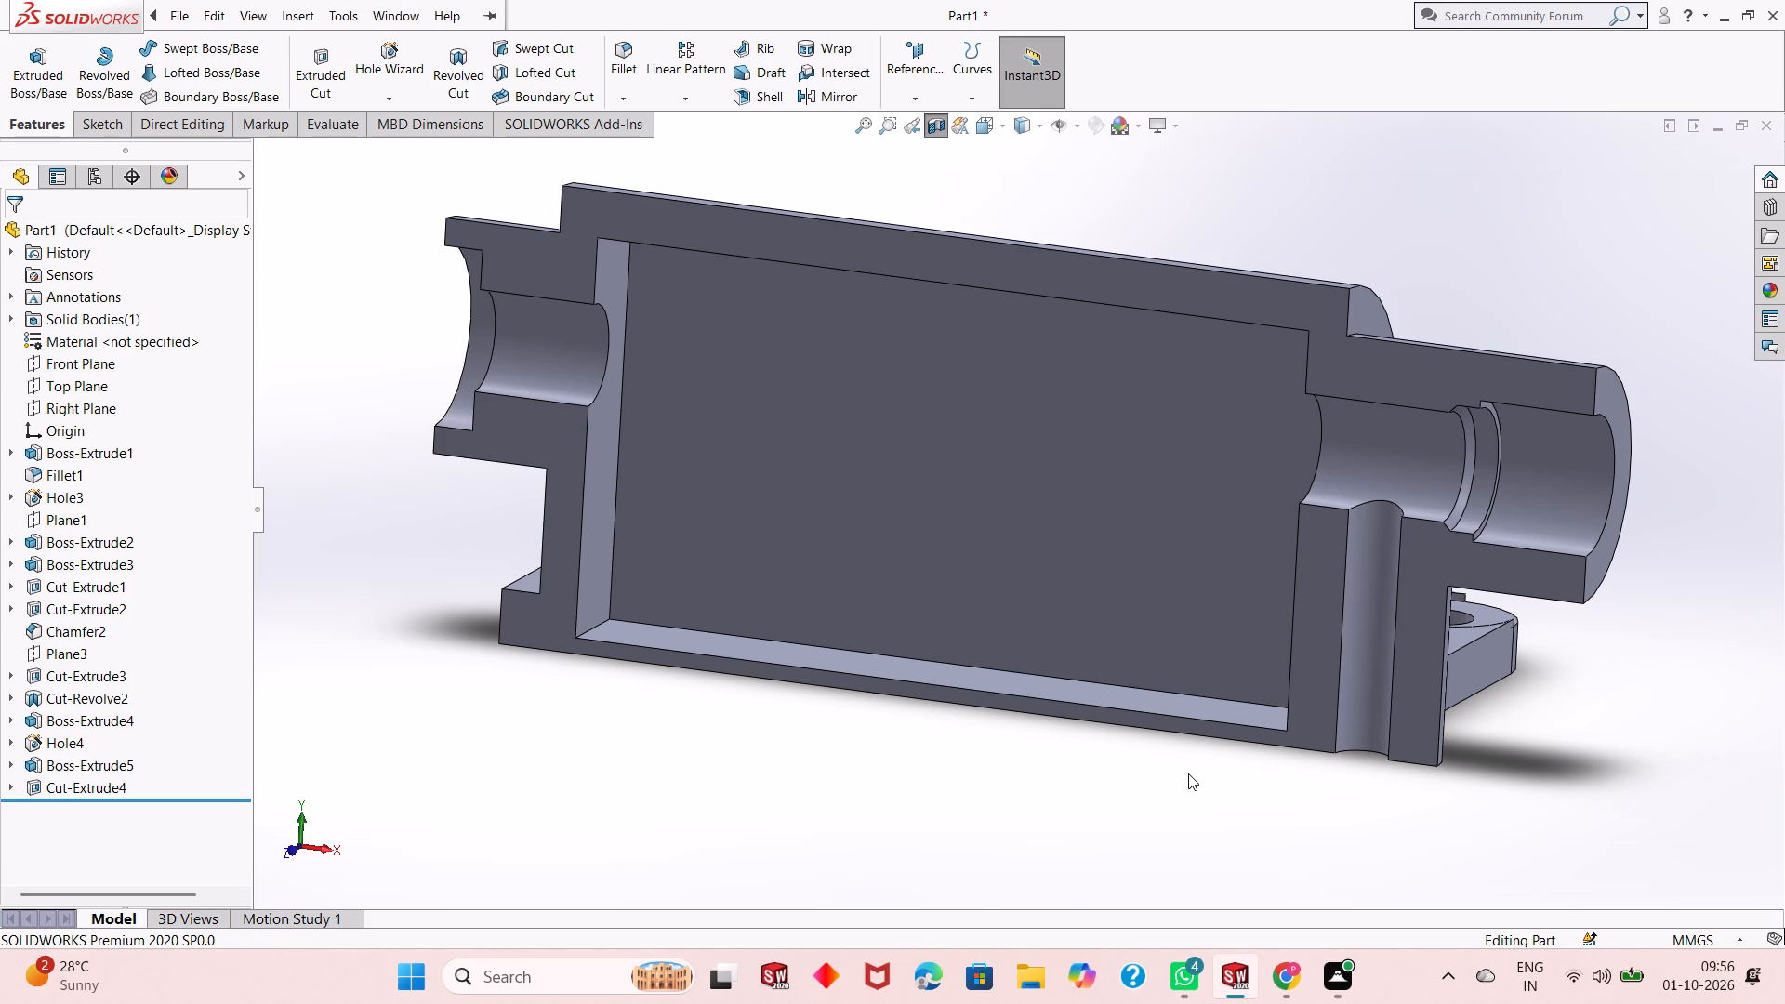
{"action": "left_click", "coordinate": [940, 128]}
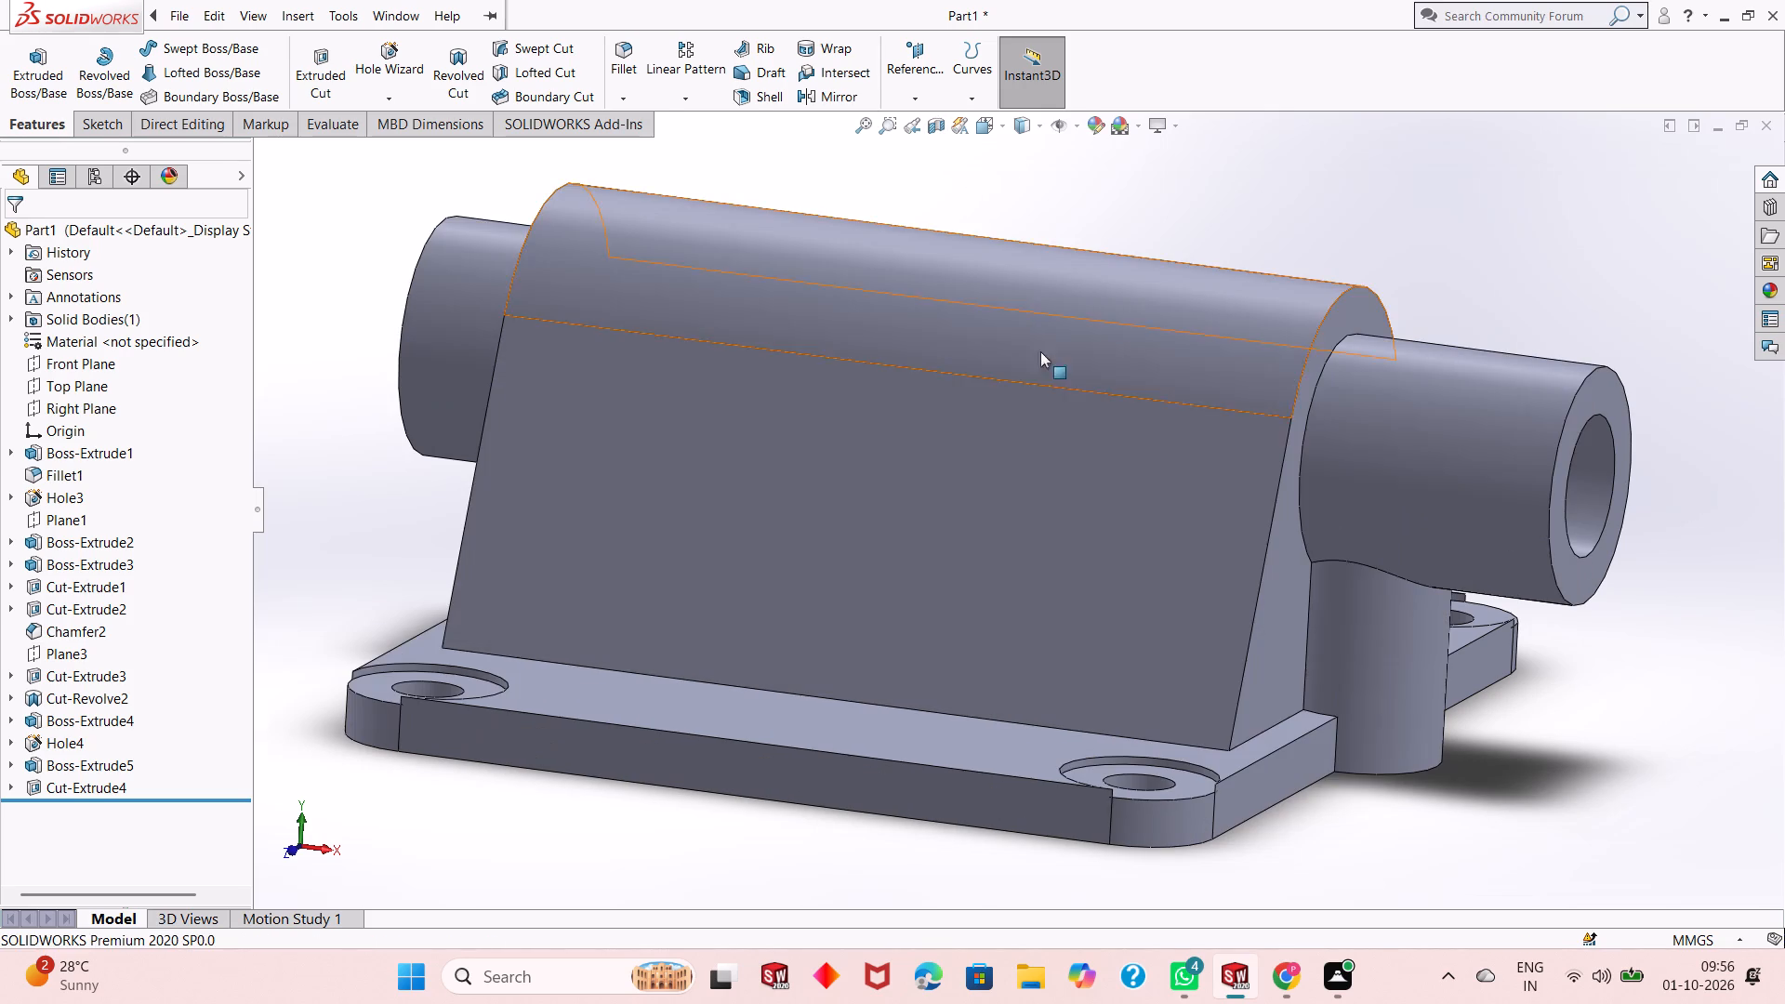
Inspect the complete bracket from the longer boss's end, the side and the underside, checking the support and its hole.
{"action": "scroll", "coordinate": [1070, 431], "scroll_direction": "up", "scroll_amount": 4}
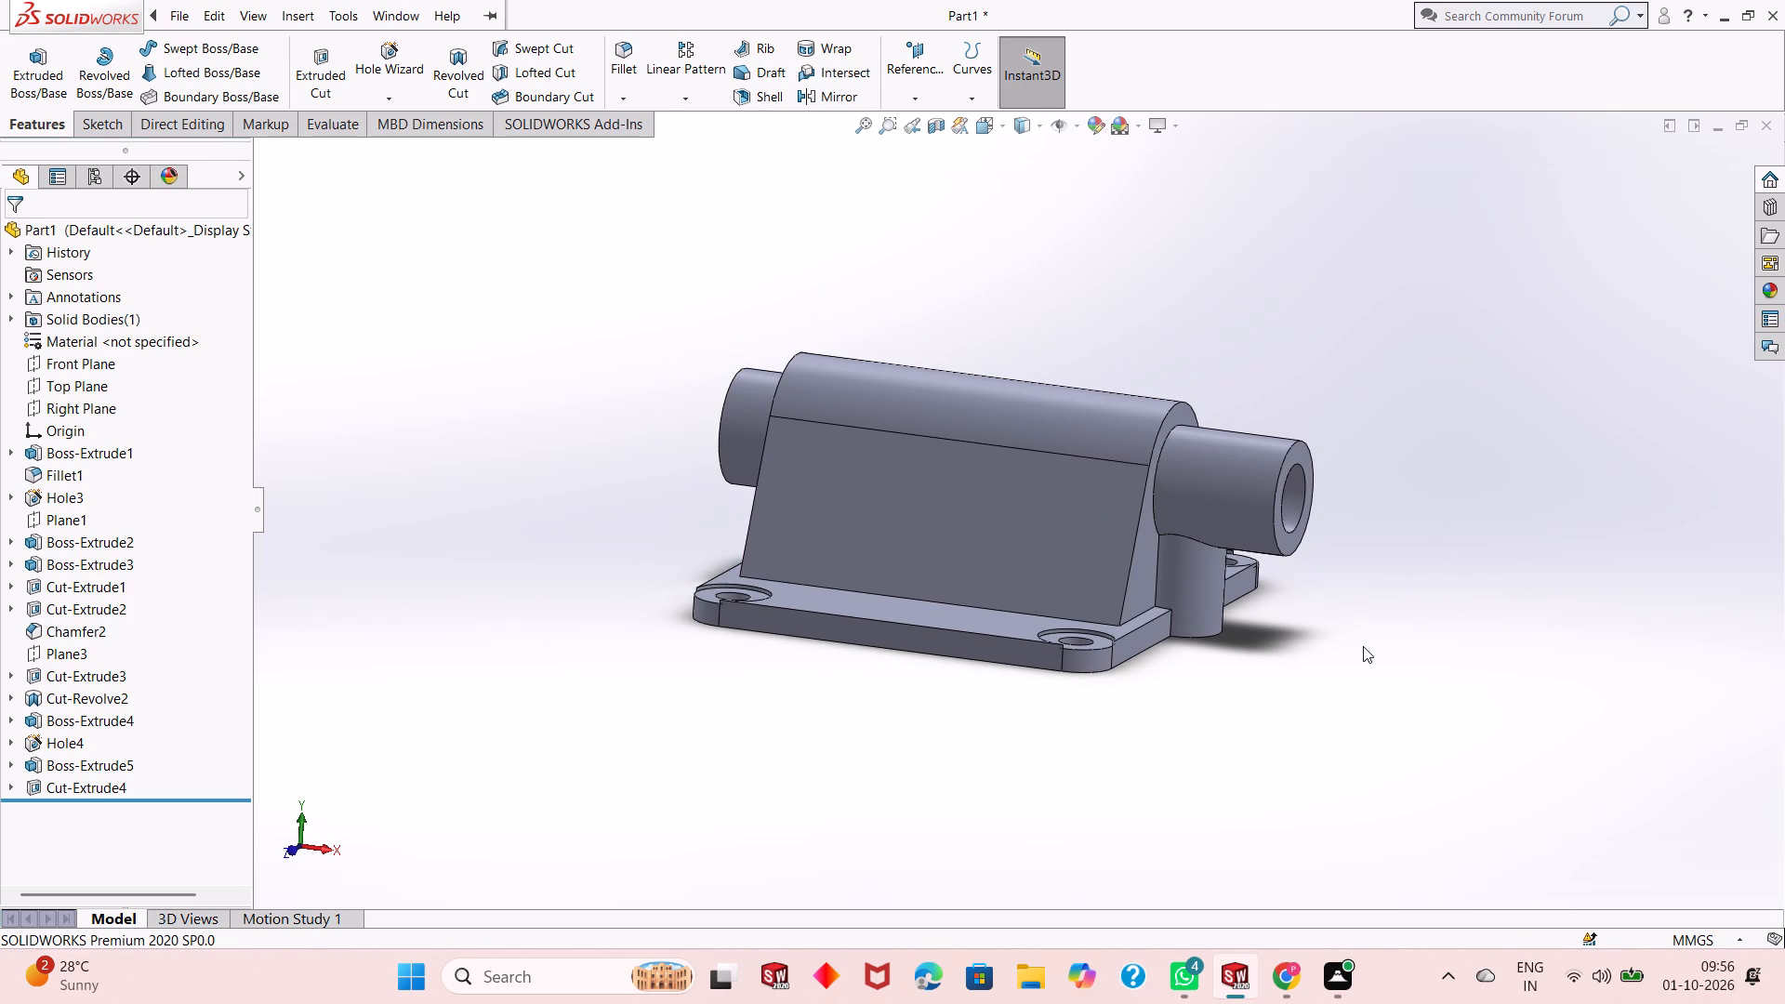
{"action": "middle_click_drag", "start_coordinate": [1363, 647], "coordinate": [1195, 589]}
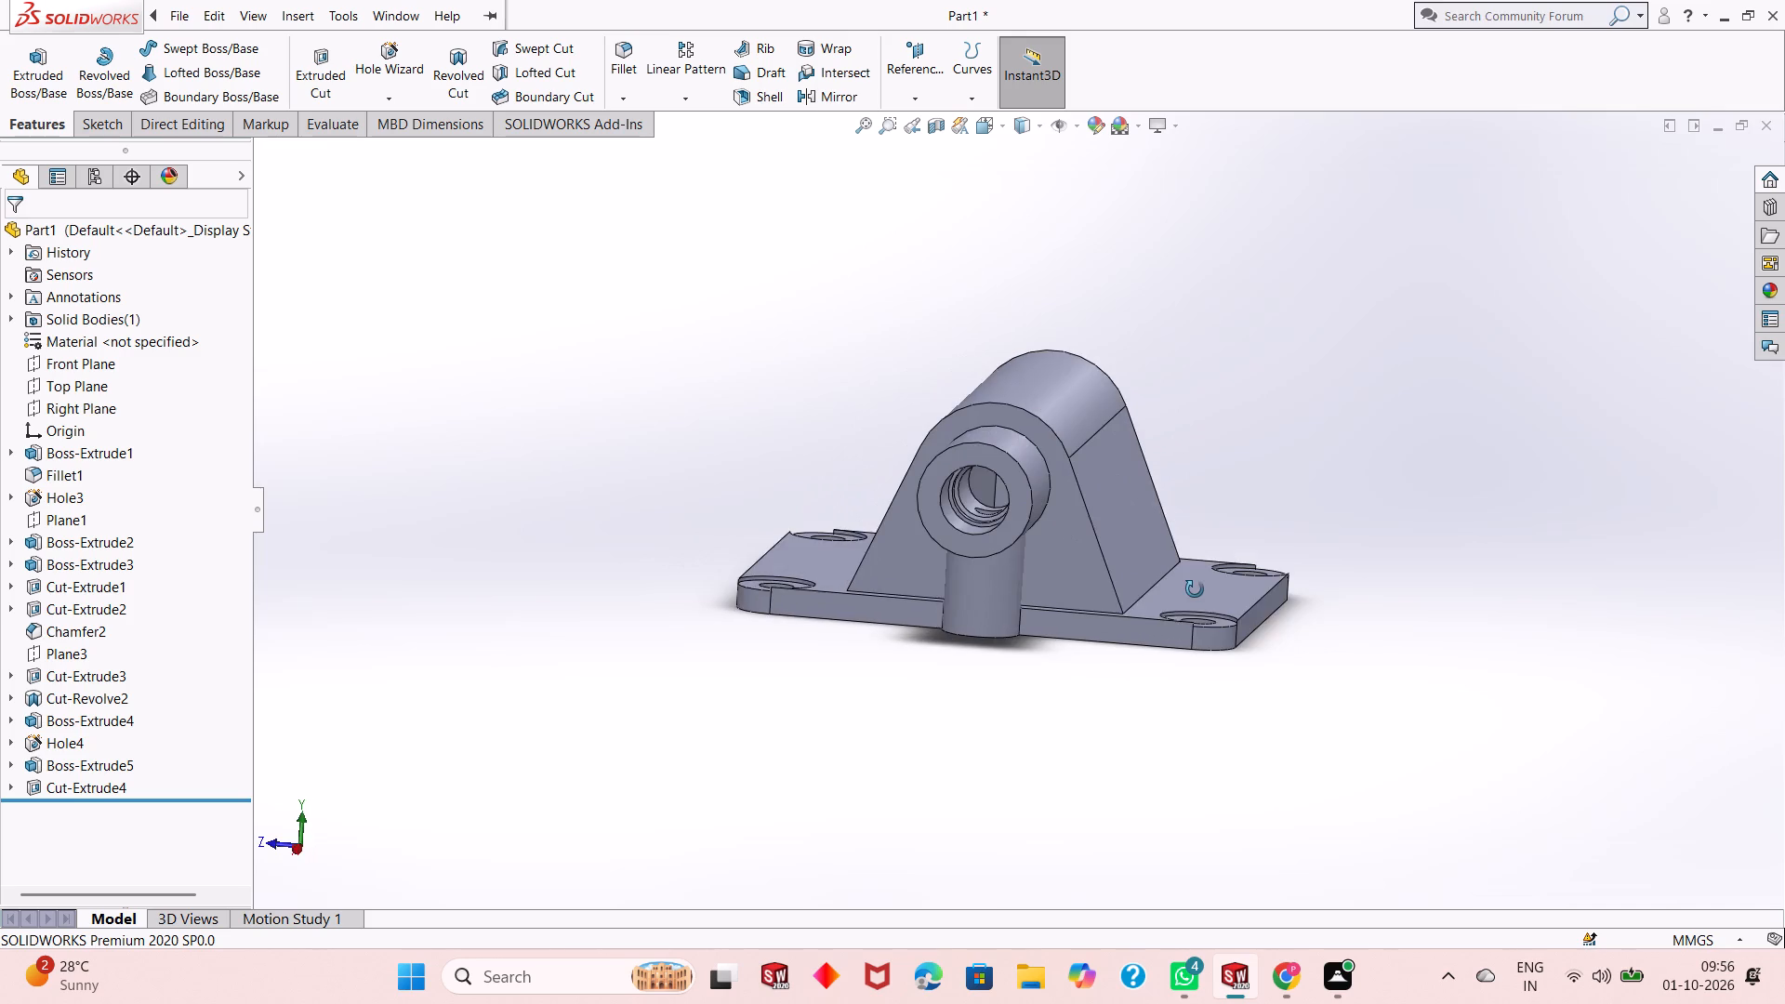
{"action": "middle_click_drag", "start_coordinate": [1195, 589], "coordinate": [1207, 564]}
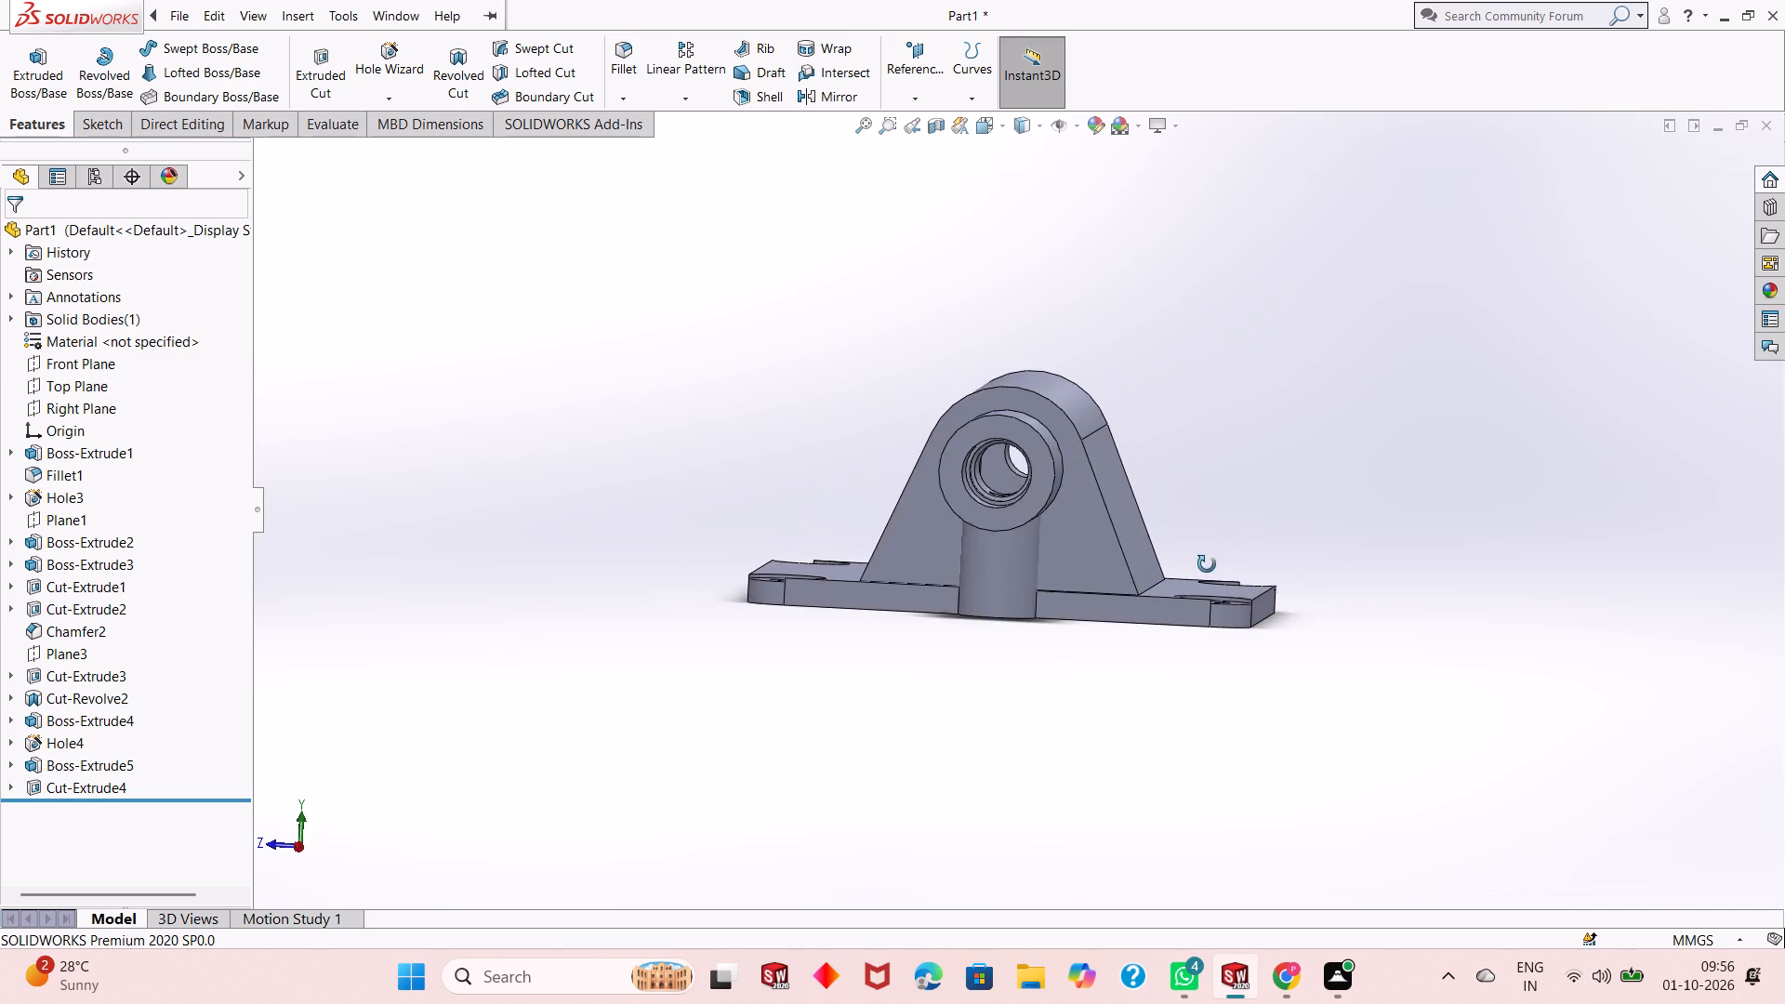
{"action": "middle_click_drag", "start_coordinate": [1207, 564], "coordinate": [1311, 558]}
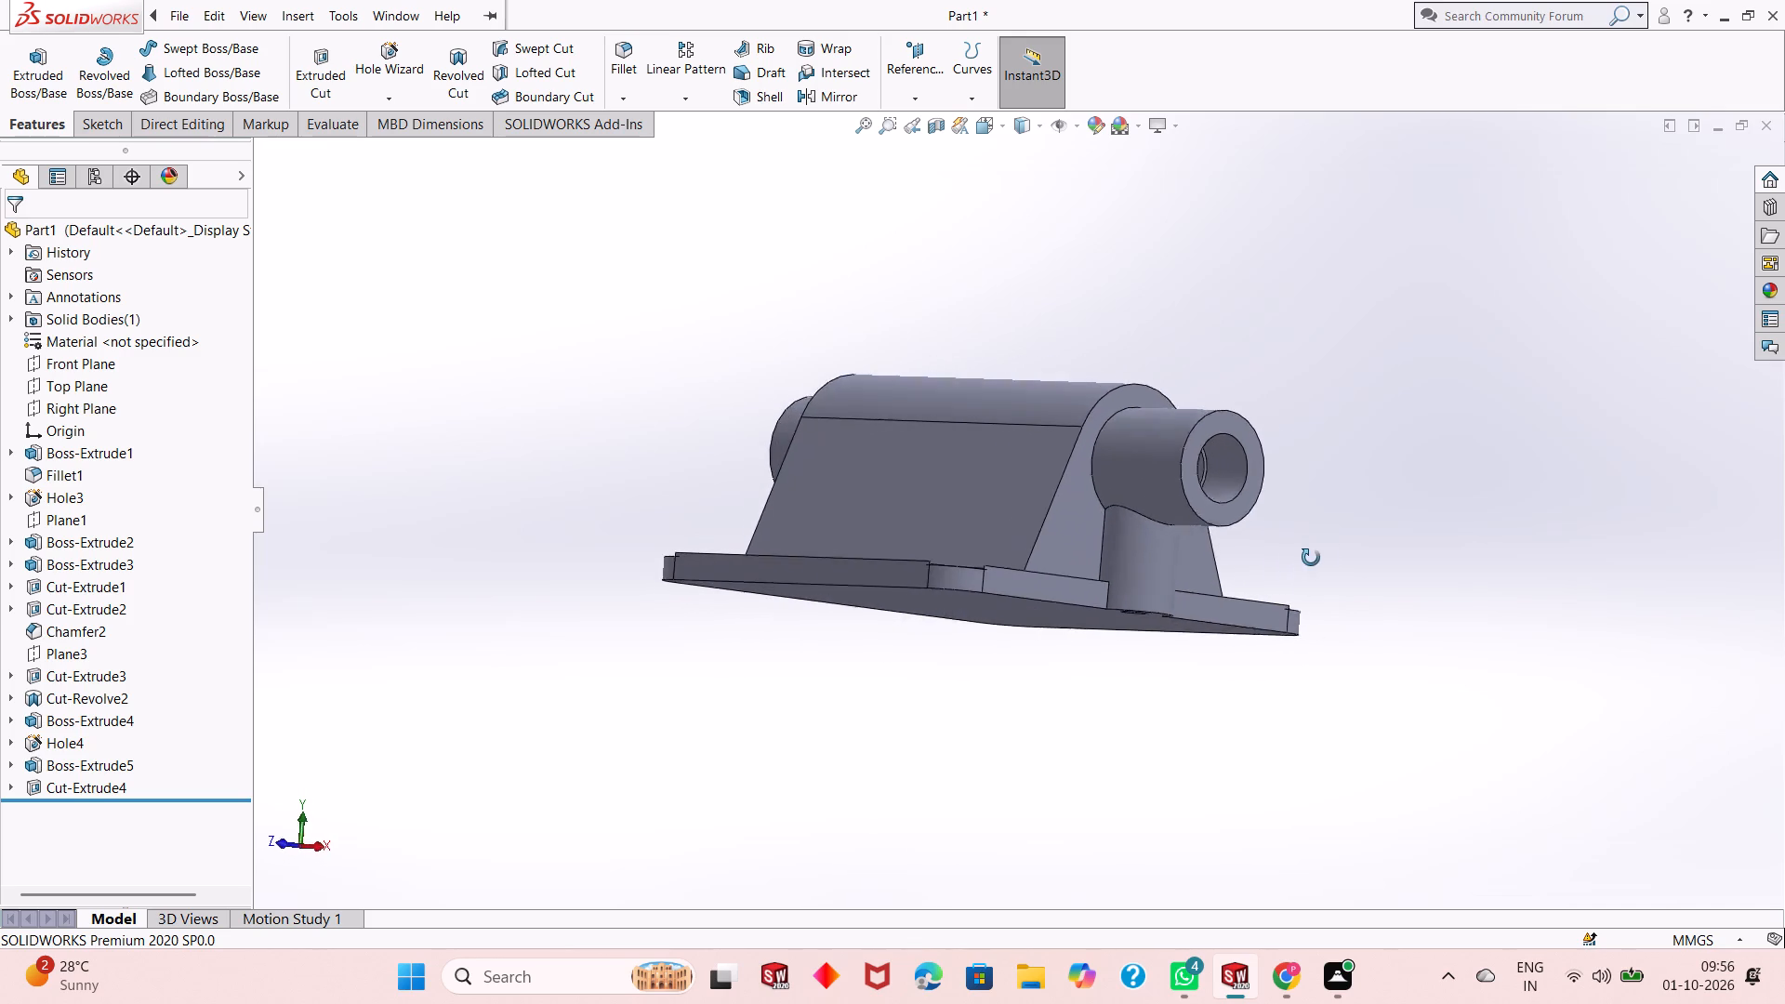
{"action": "middle_click_drag", "start_coordinate": [1311, 558], "coordinate": [1387, 530]}
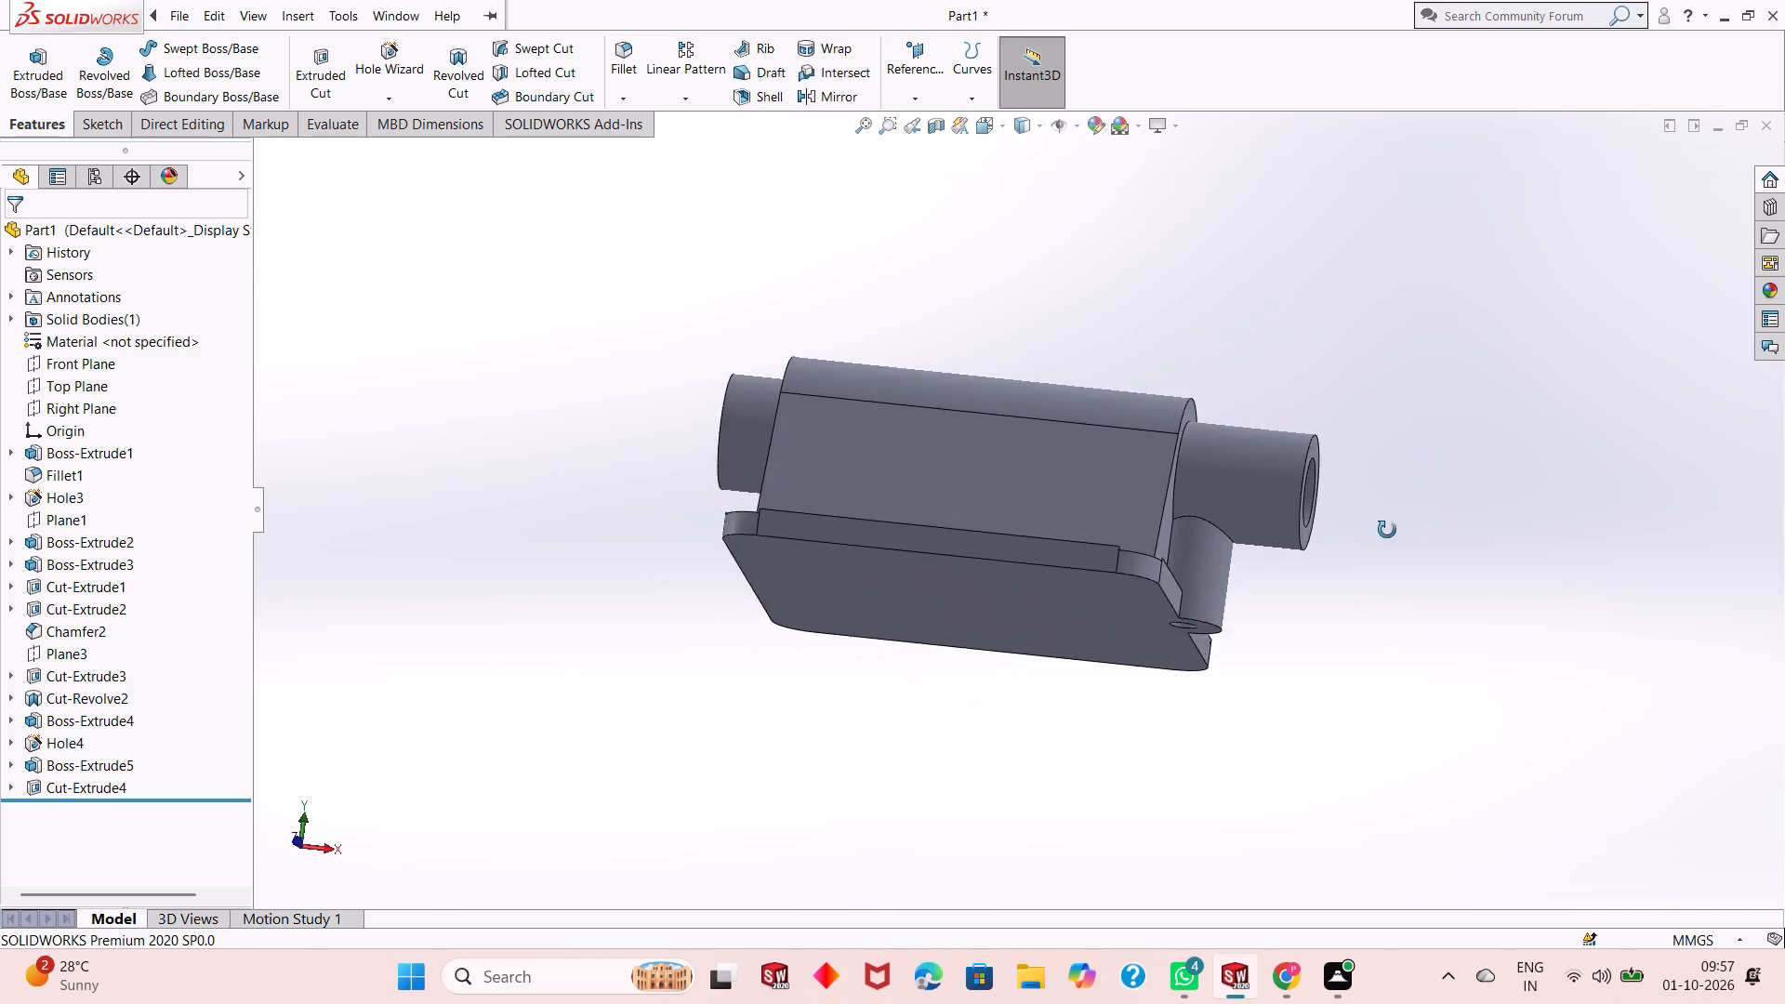
{"action": "middle_click_drag", "start_coordinate": [1387, 530], "coordinate": [1325, 642]}
{"action": "scroll", "coordinate": [1317, 649], "scroll_direction": "up", "scroll_amount": 1}
{"action": "scroll", "coordinate": [1038, 567], "scroll_direction": "down", "scroll_amount": 2}
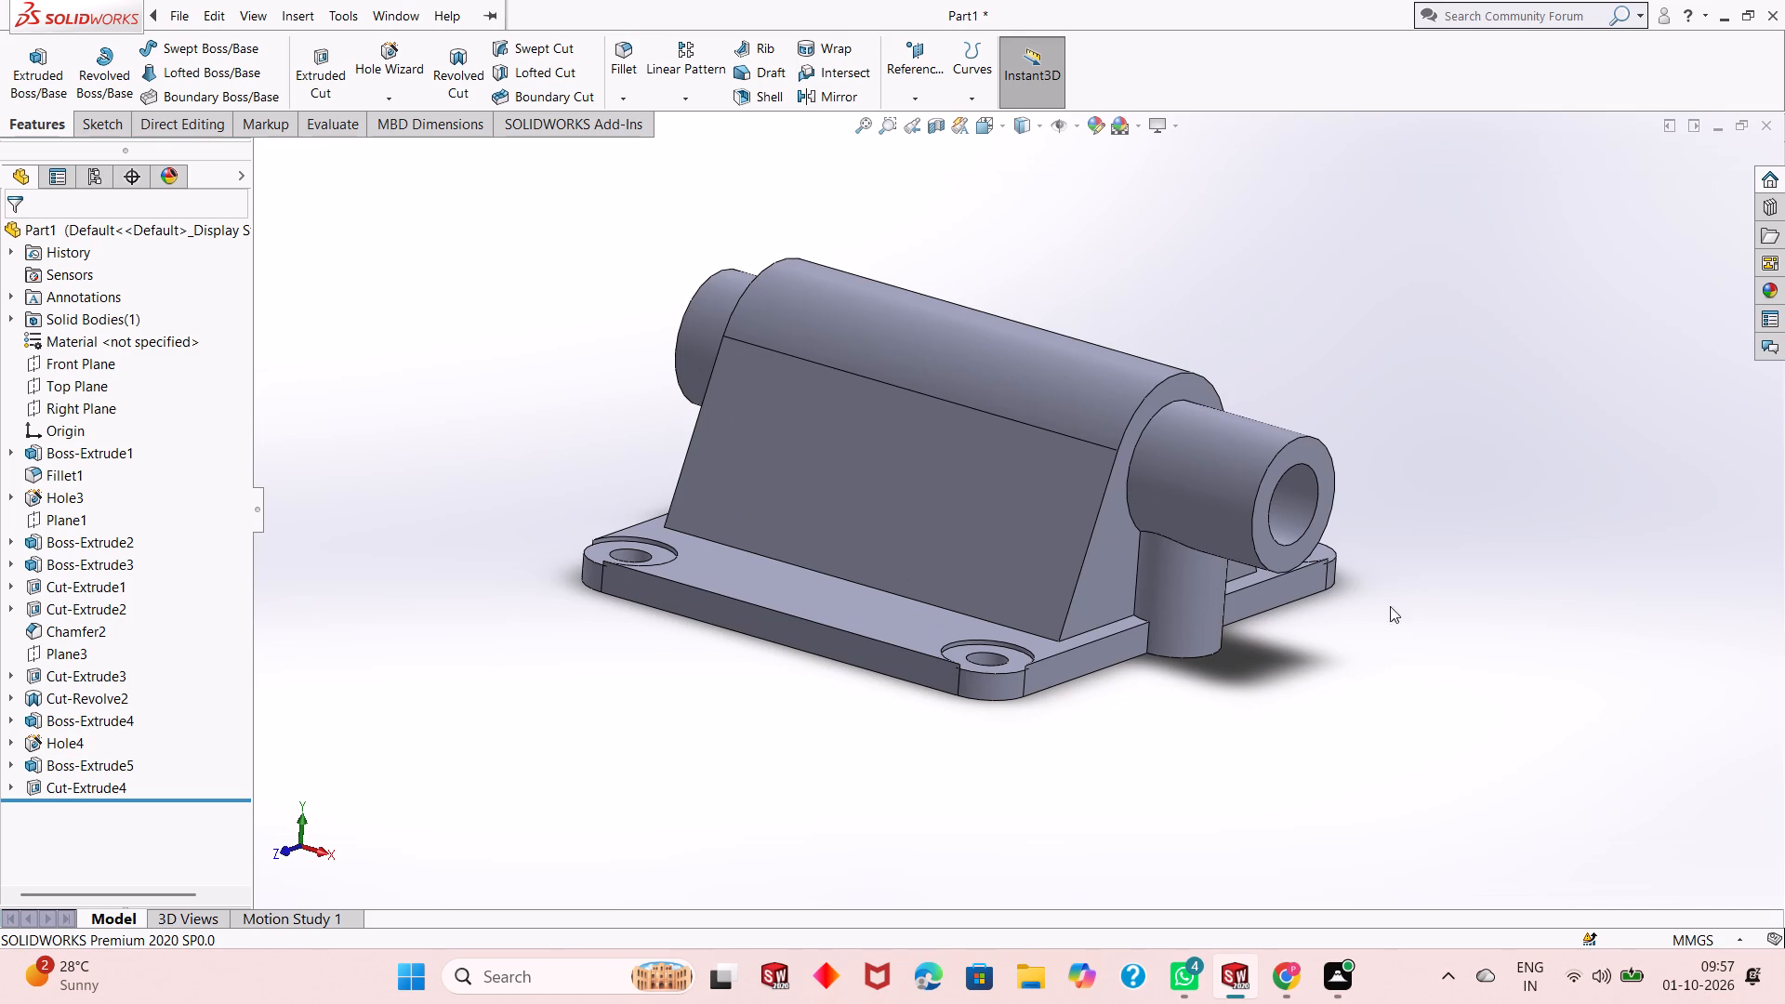
{"action": "middle_click_drag", "start_coordinate": [1421, 601], "coordinate": [1384, 628]}
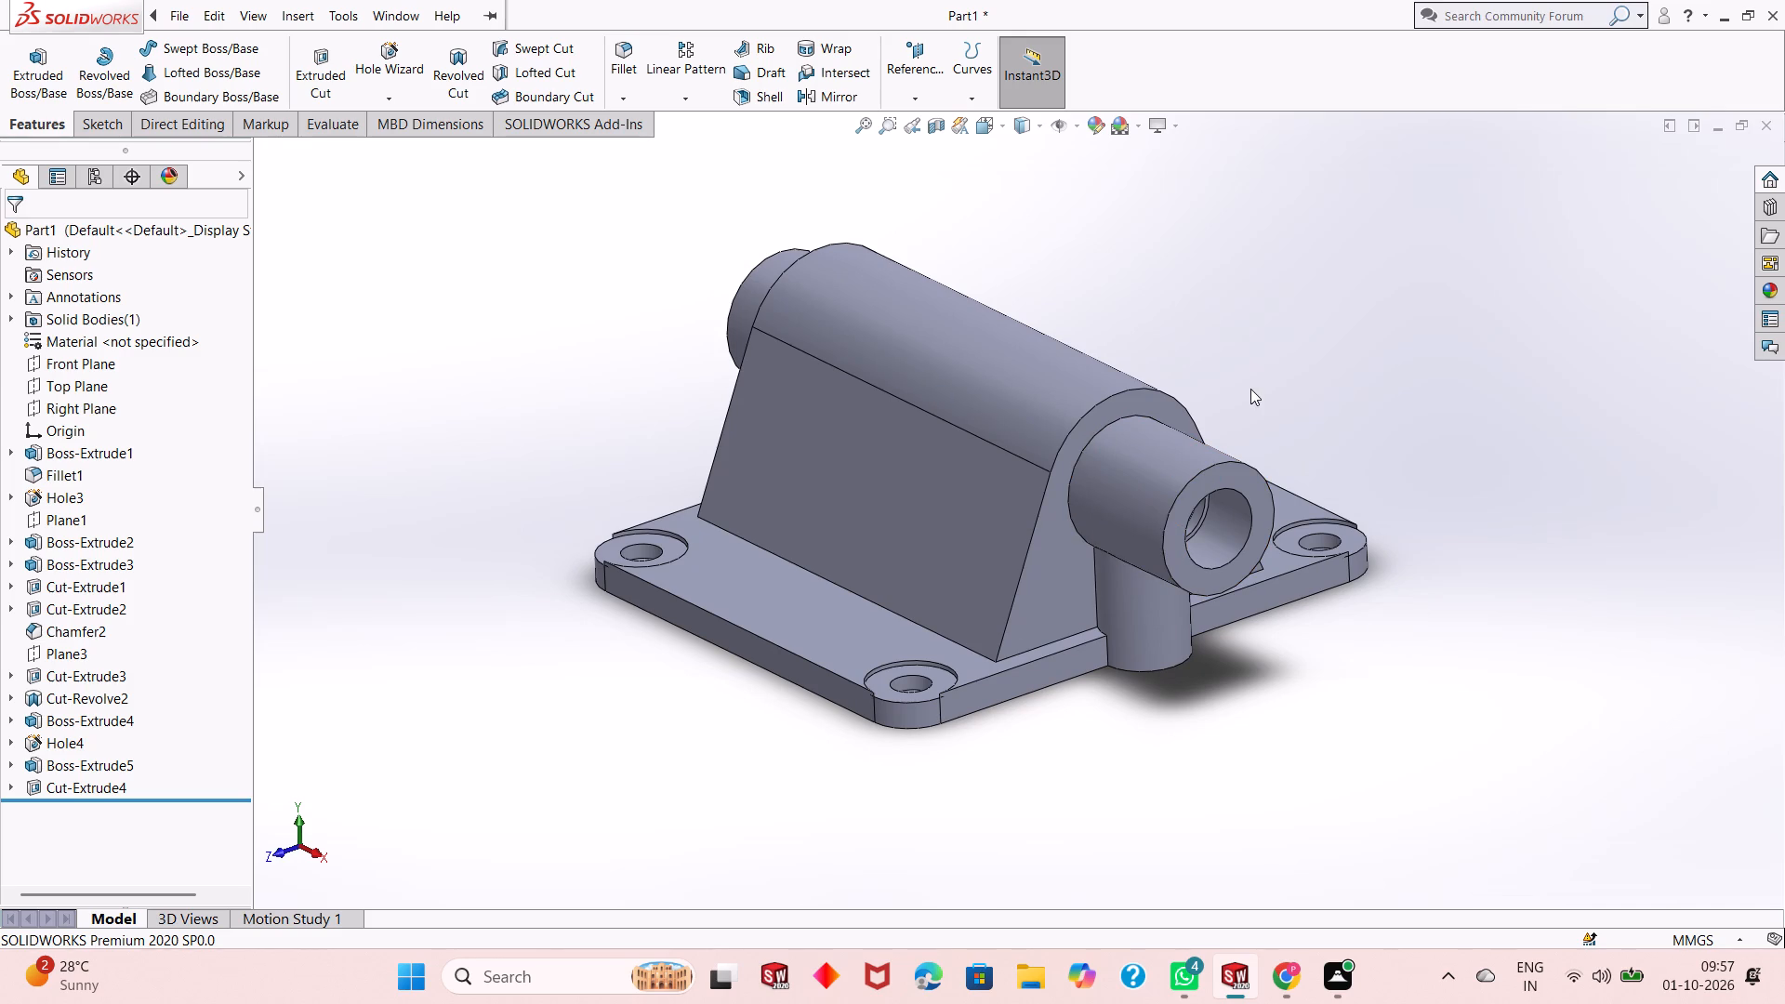
{"action": "middle_click_drag", "start_coordinate": [1251, 389], "coordinate": [1290, 302]}
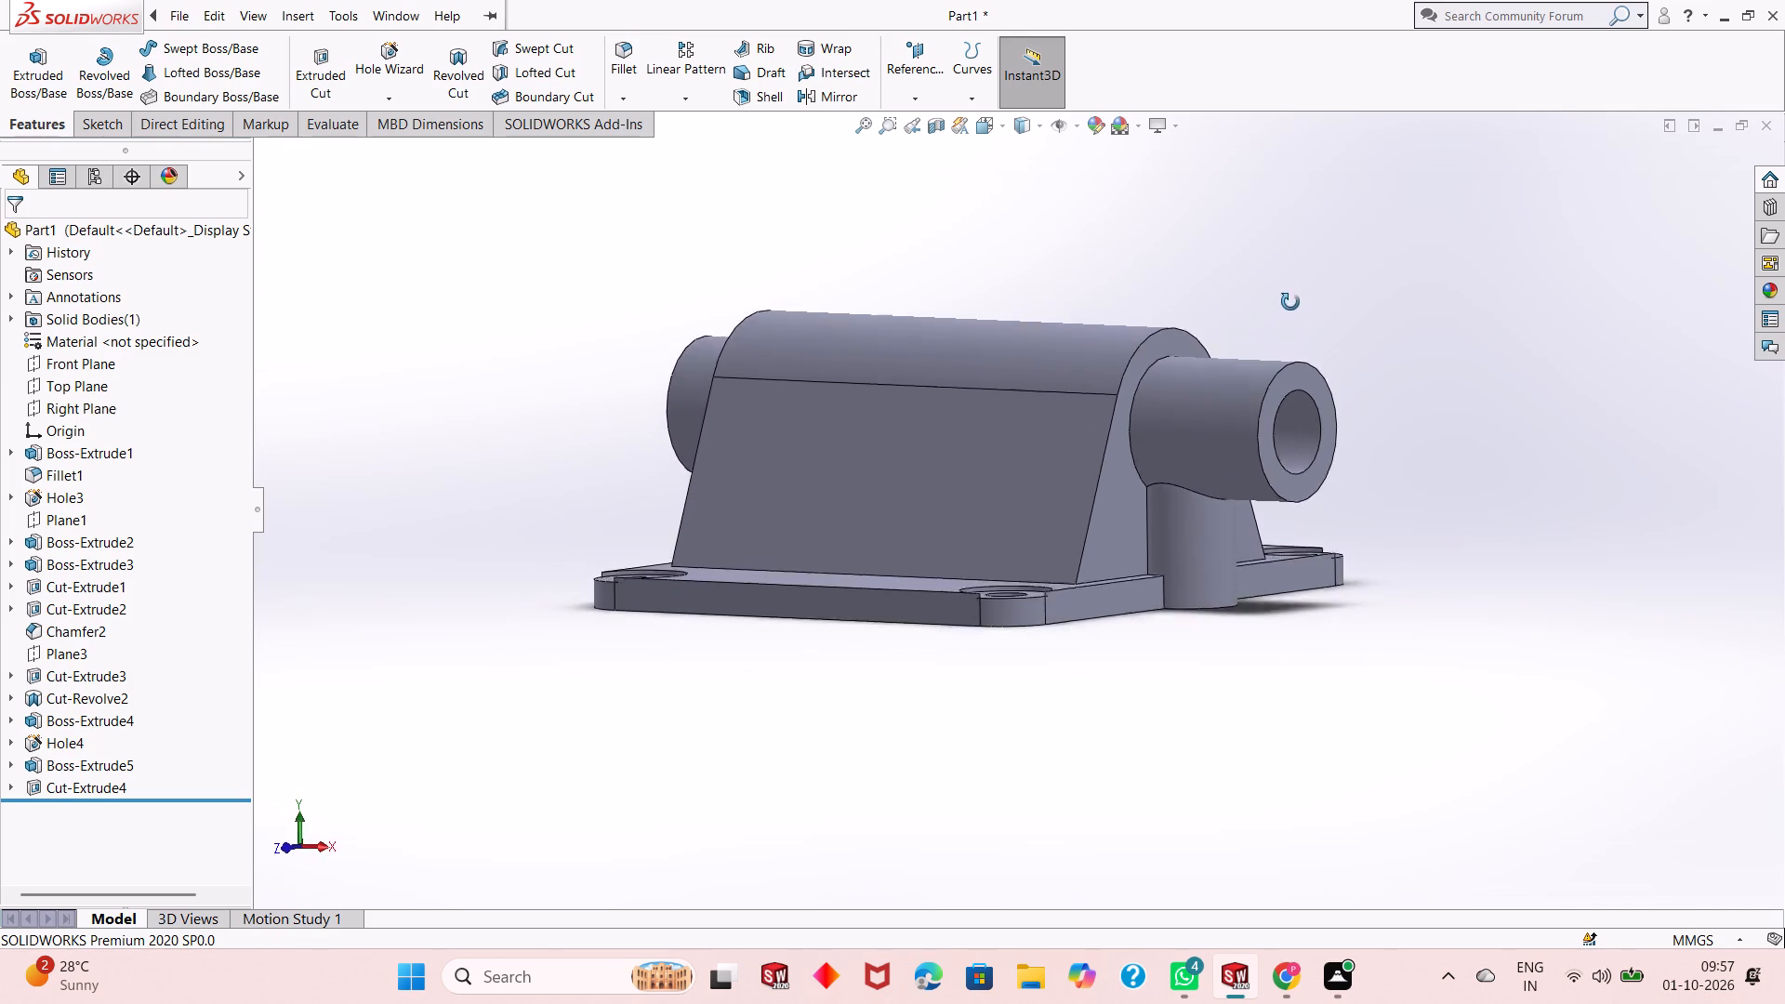
{"action": "middle_click_drag", "start_coordinate": [1290, 302], "coordinate": [1261, 398]}
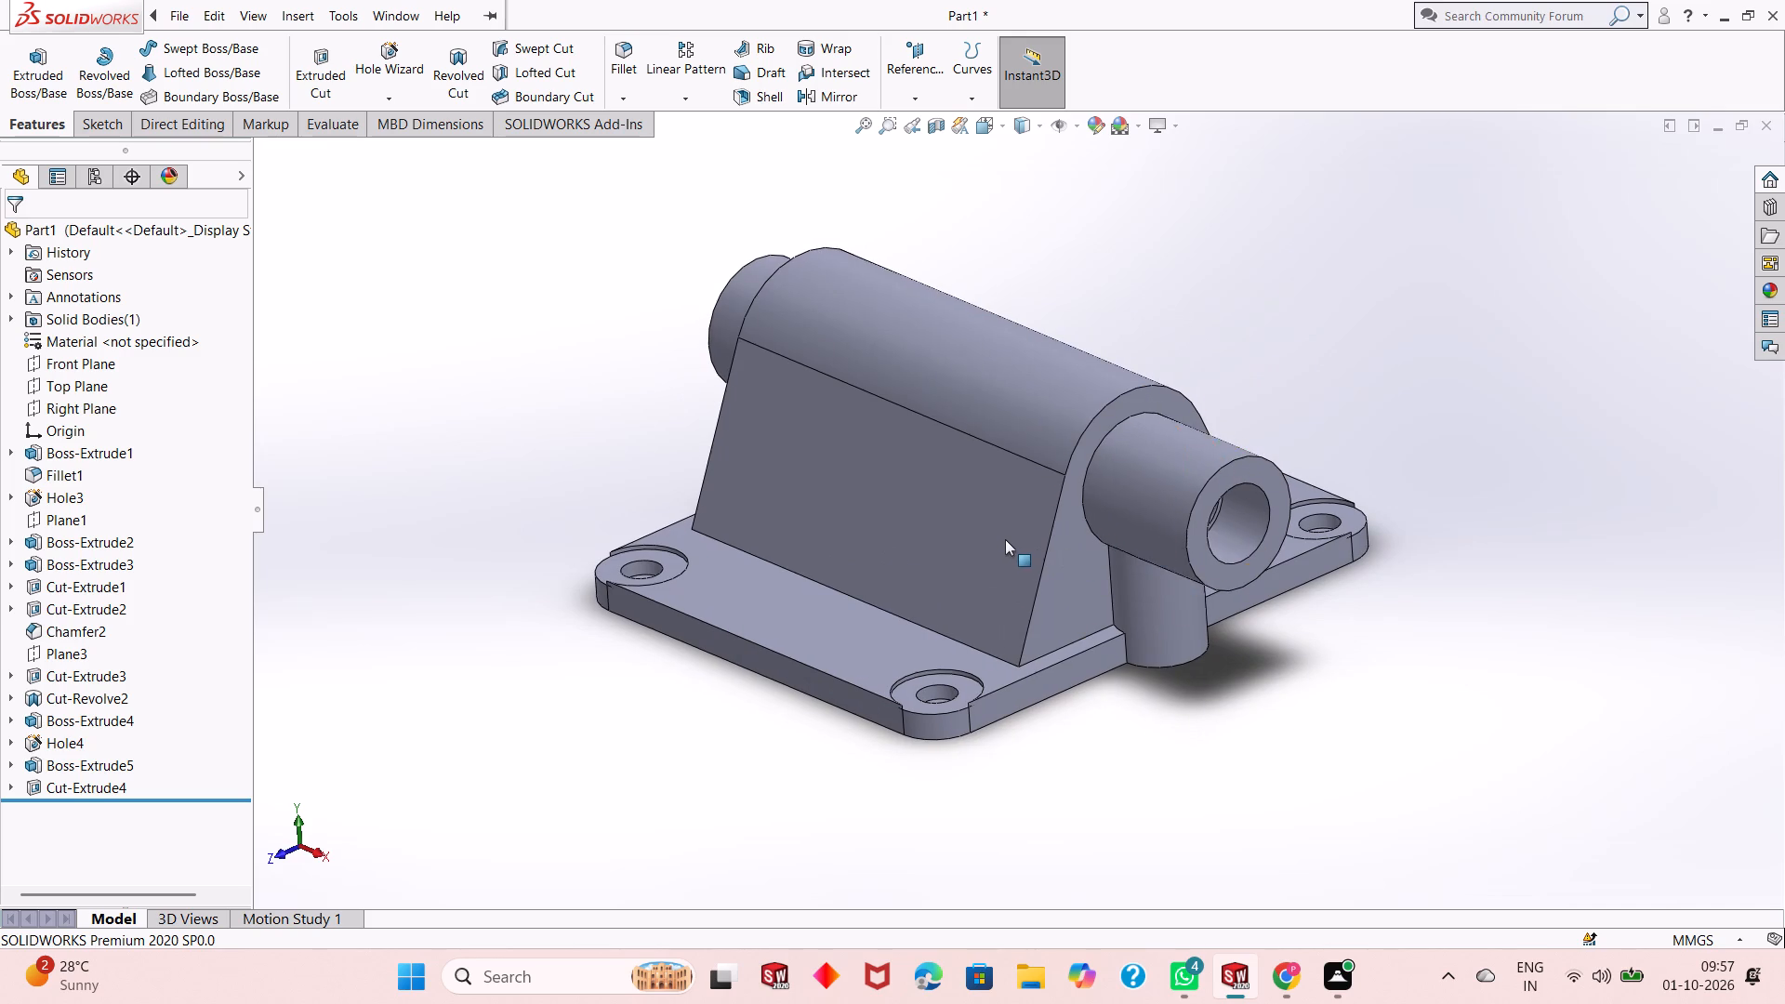
{"action": "scroll", "coordinate": [1005, 539], "scroll_direction": "down", "scroll_amount": 3}
{"action": "scroll", "coordinate": [1005, 539], "scroll_direction": "up", "scroll_amount": 3}
{"action": "middle_click_drag", "start_coordinate": [1088, 704], "coordinate": [1122, 404]}
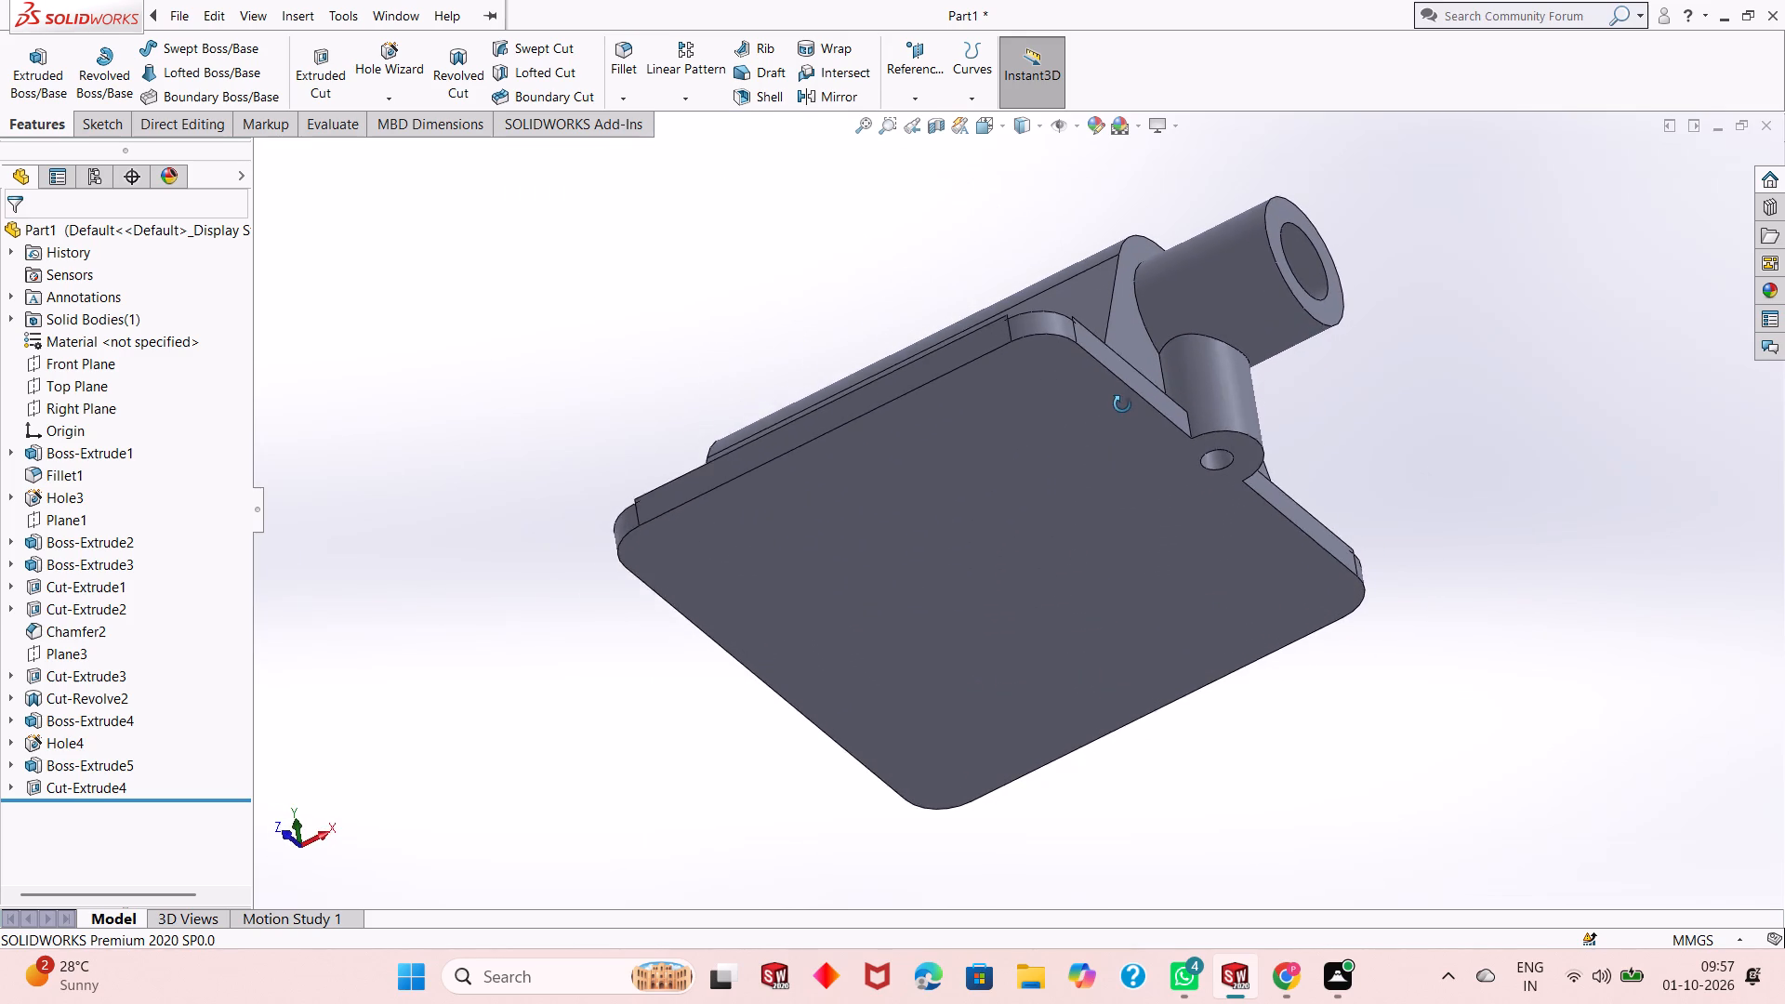
{"action": "middle_click_drag", "start_coordinate": [1122, 404], "coordinate": [1116, 758]}
Inspect the bracket's exterior again, comparing both boss ends, the sloped body faces and the base's counterbored mounting holes.
{"action": "scroll", "coordinate": [1116, 758], "scroll_direction": "up", "scroll_amount": 1}
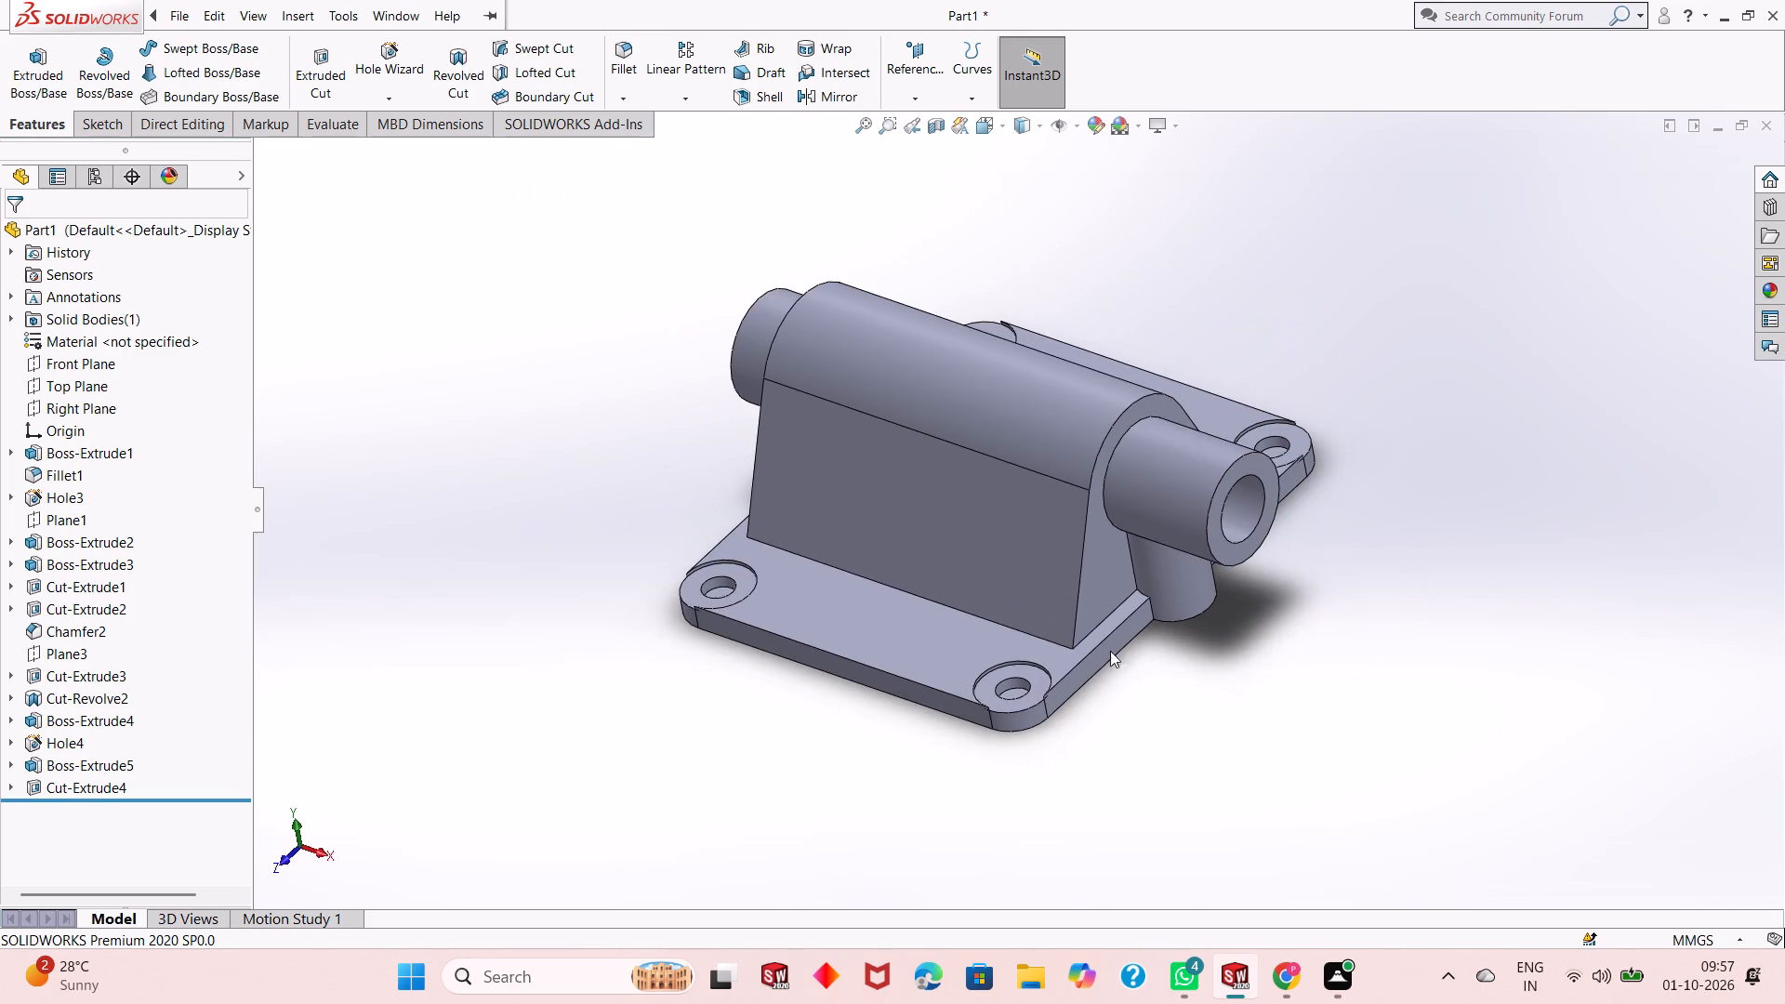
{"action": "scroll", "coordinate": [1045, 507], "scroll_direction": "down", "scroll_amount": 4}
{"action": "scroll", "coordinate": [853, 502], "scroll_direction": "down", "scroll_amount": 3}
{"action": "scroll", "coordinate": [853, 502], "scroll_direction": "up", "scroll_amount": 3}
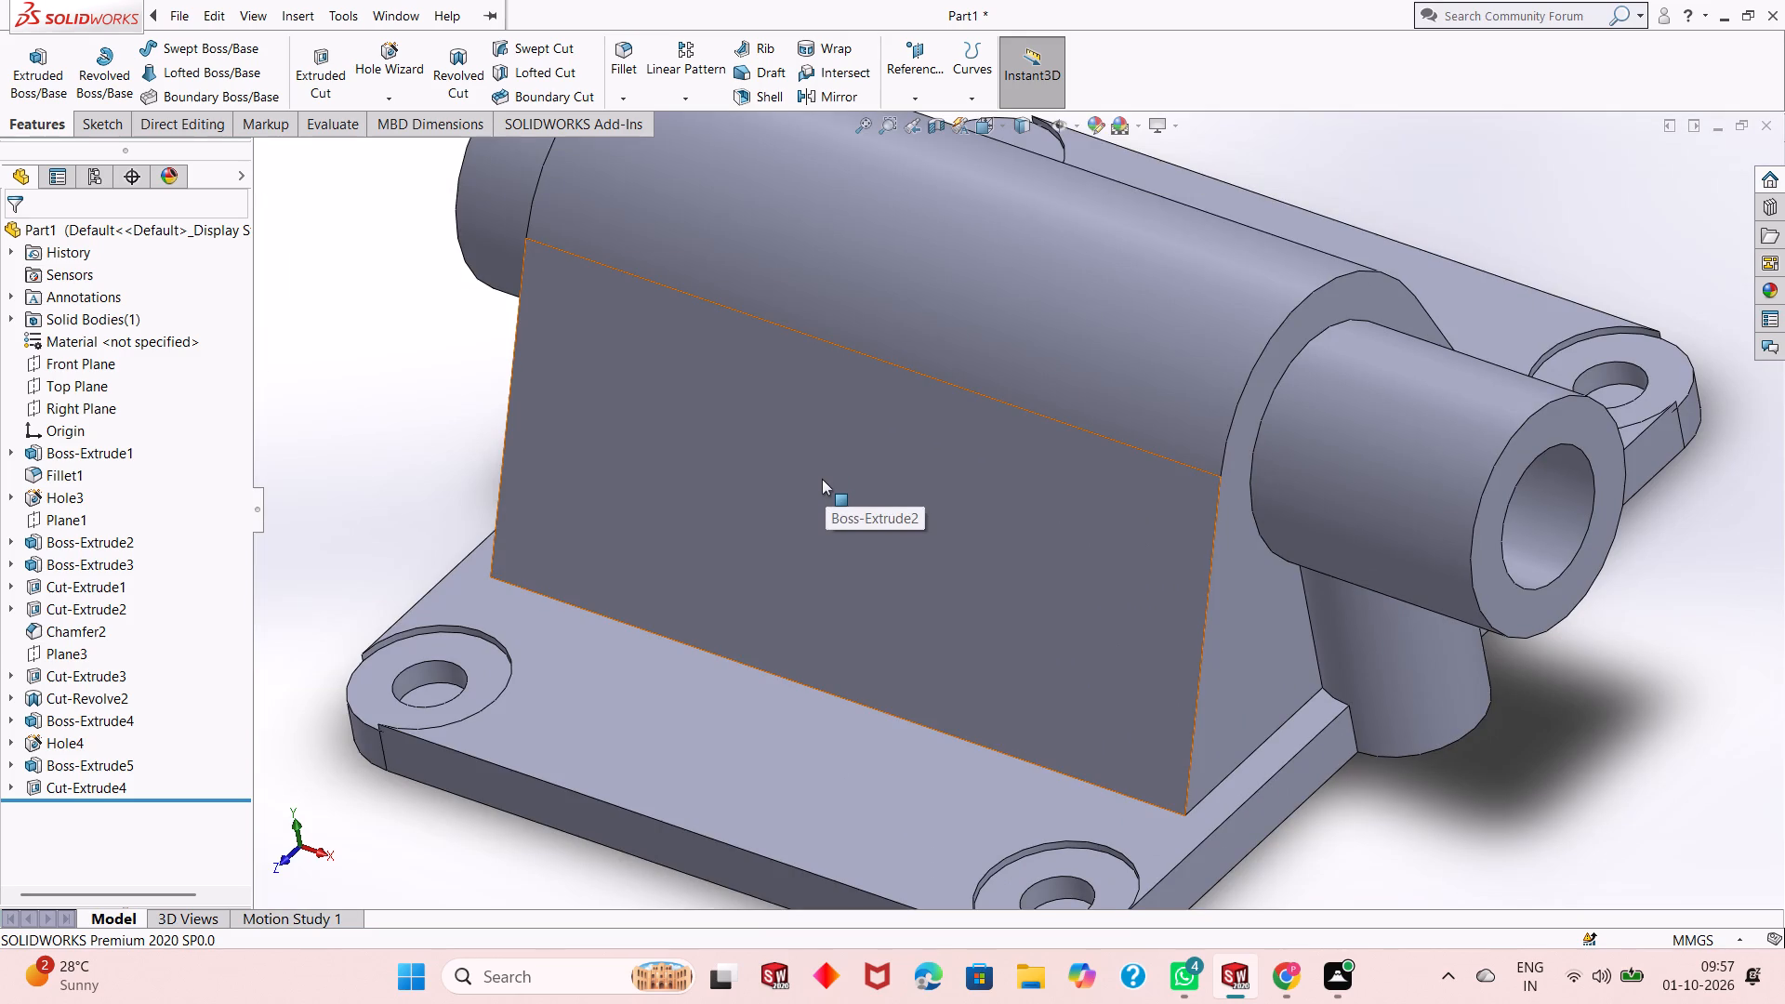
{"action": "scroll", "coordinate": [974, 493], "scroll_direction": "up", "scroll_amount": 3}
{"action": "middle_click_drag", "start_coordinate": [1257, 674], "coordinate": [1257, 675]}
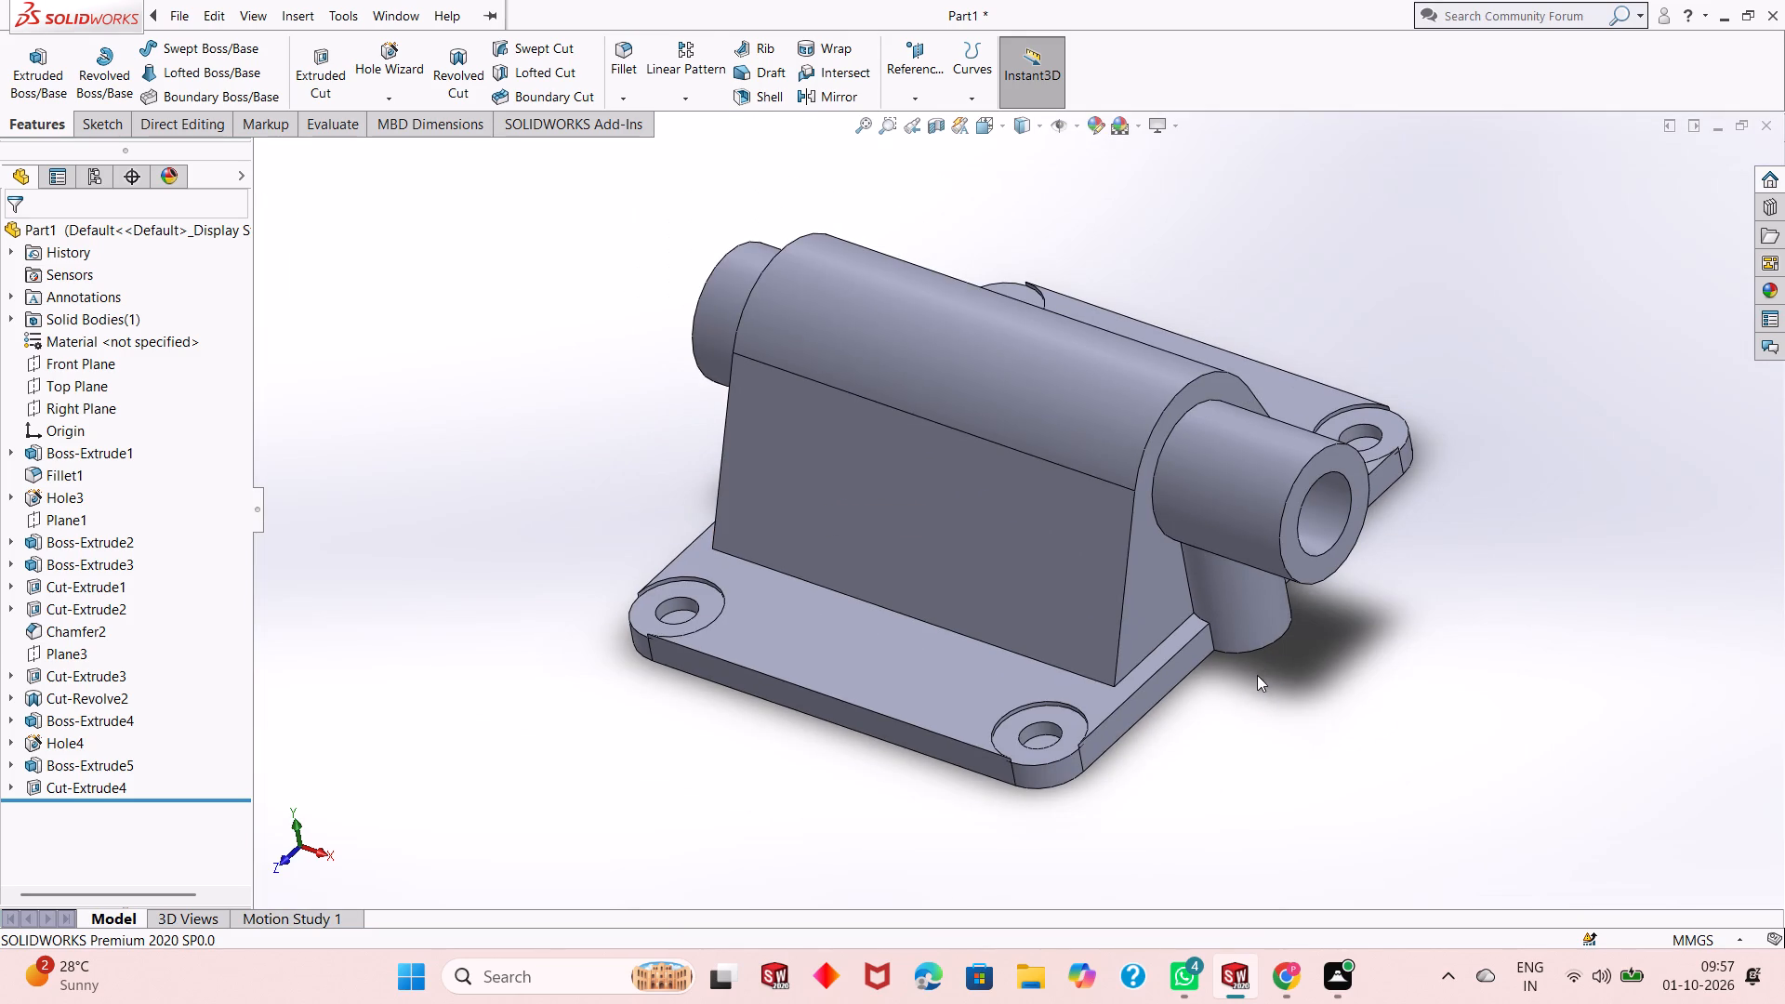
{"action": "middle_click_drag", "start_coordinate": [1257, 675], "coordinate": [1192, 636]}
{"action": "scroll", "coordinate": [1183, 548], "scroll_direction": "down", "scroll_amount": 3}
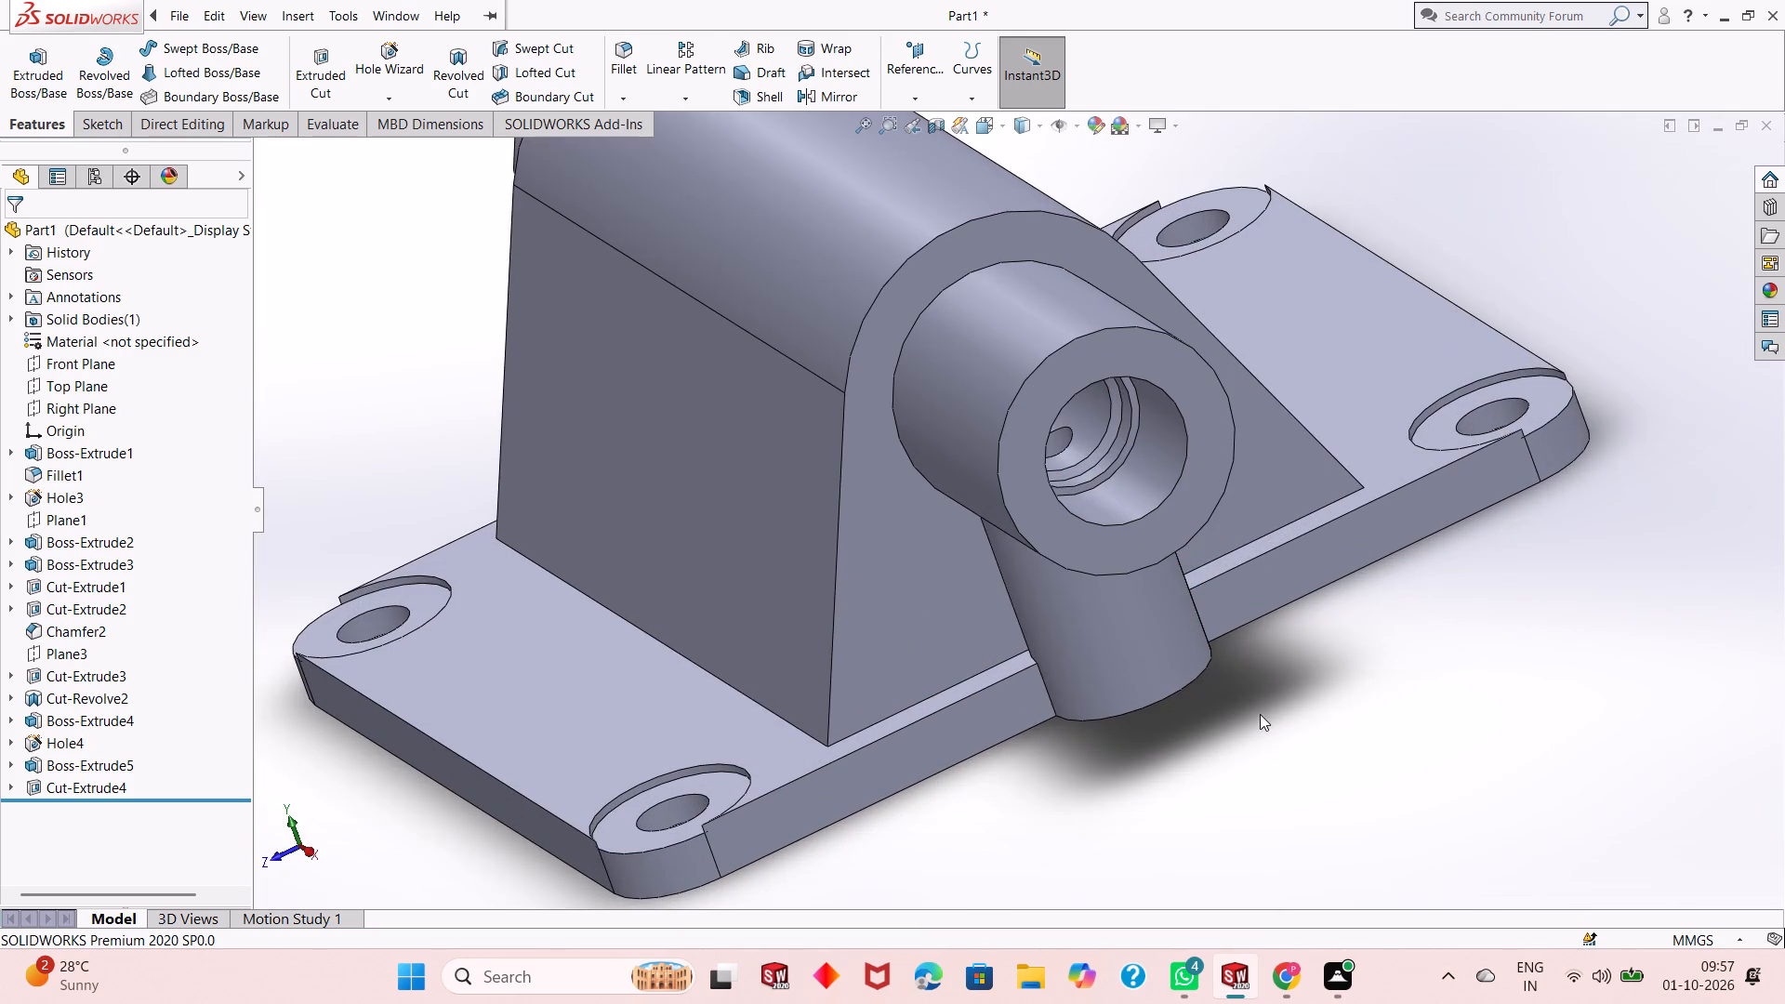
{"action": "middle_click_drag", "start_coordinate": [1261, 716], "coordinate": [1318, 694]}
{"action": "scroll", "coordinate": [1220, 697], "scroll_direction": "up", "scroll_amount": 5}
{"action": "middle_click_drag", "start_coordinate": [707, 613], "coordinate": [746, 599]}
{"action": "scroll", "coordinate": [730, 609], "scroll_direction": "up", "scroll_amount": 1}
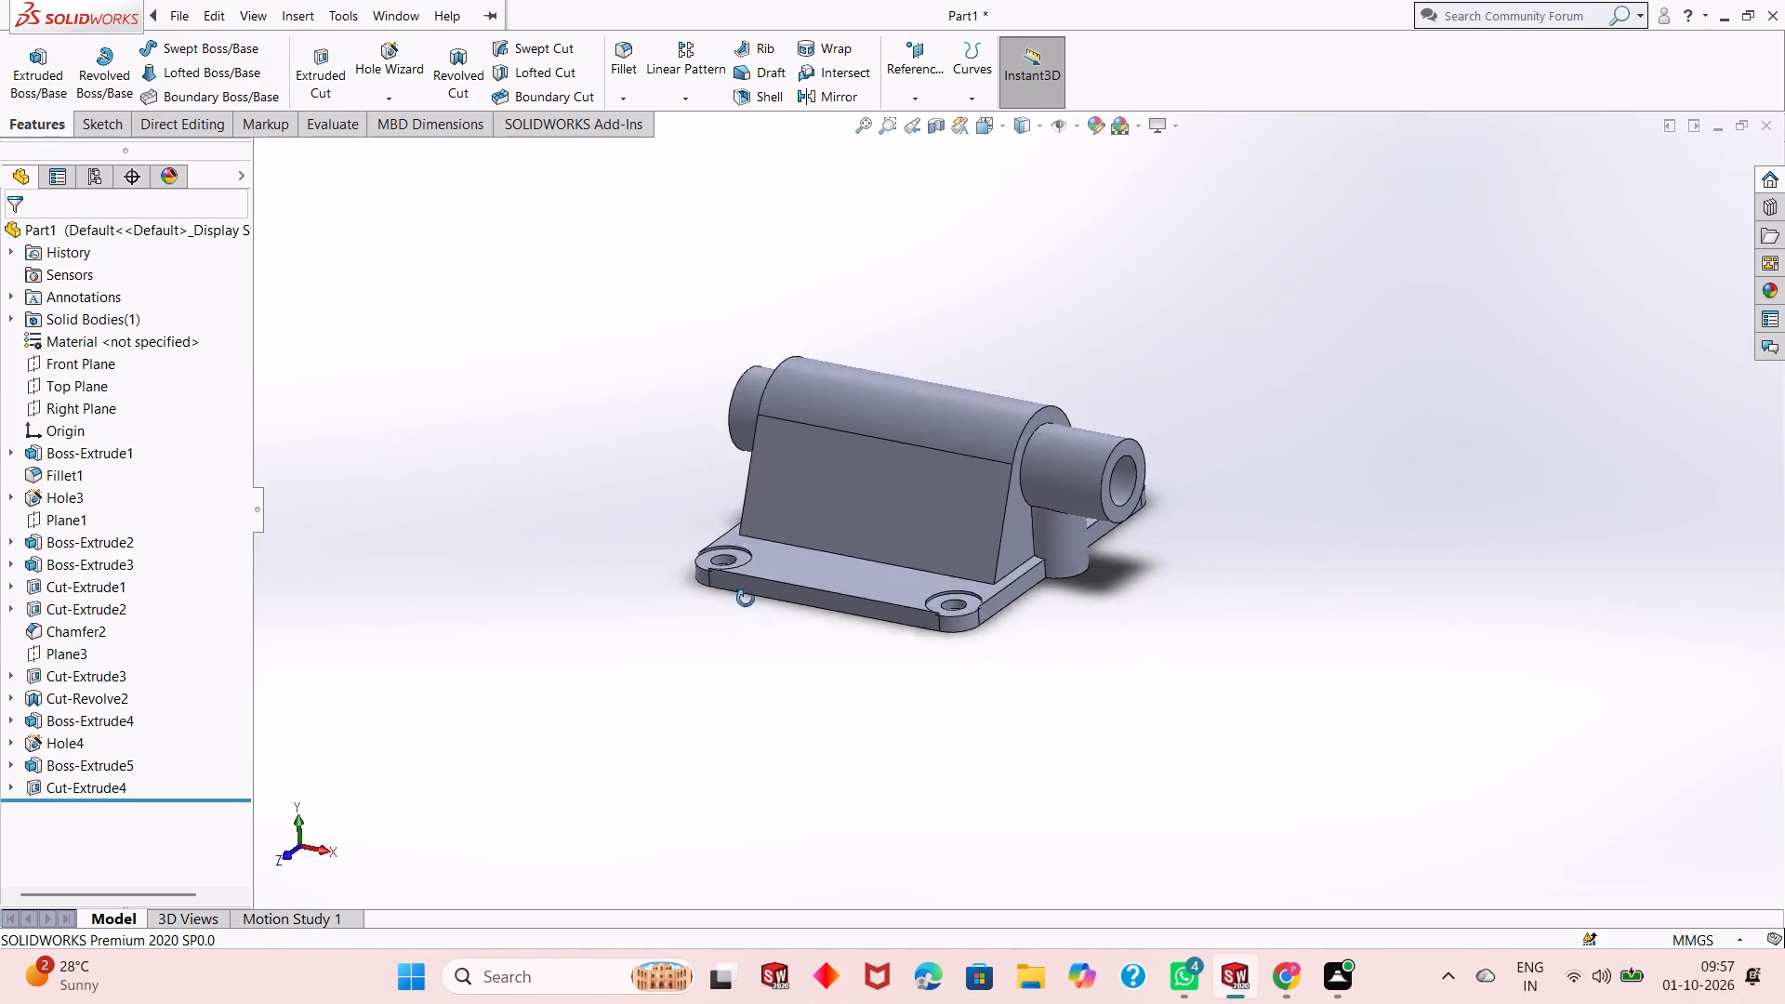
{"action": "middle_click_drag", "start_coordinate": [746, 599], "coordinate": [996, 597]}
{"action": "scroll", "coordinate": [956, 501], "scroll_direction": "down", "scroll_amount": 4}
{"action": "middle_click_drag", "start_coordinate": [1300, 452], "coordinate": [1285, 406]}
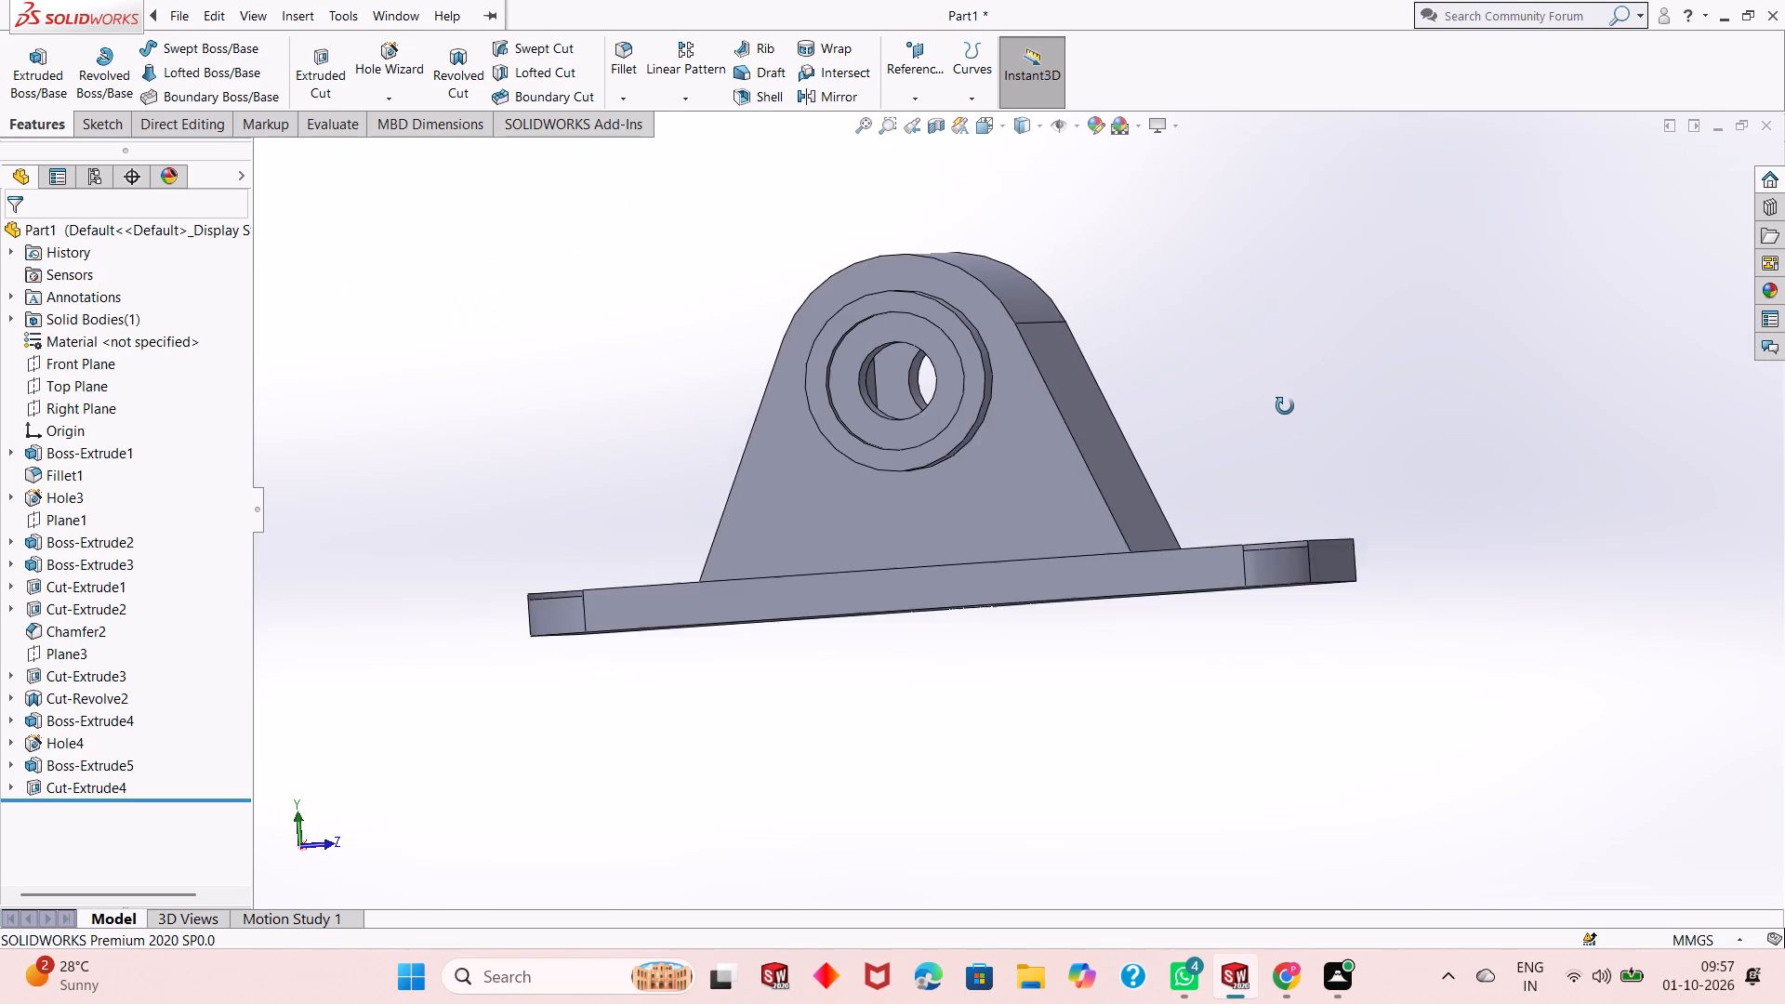
{"action": "middle_click_drag", "start_coordinate": [1285, 406], "coordinate": [961, 481]}
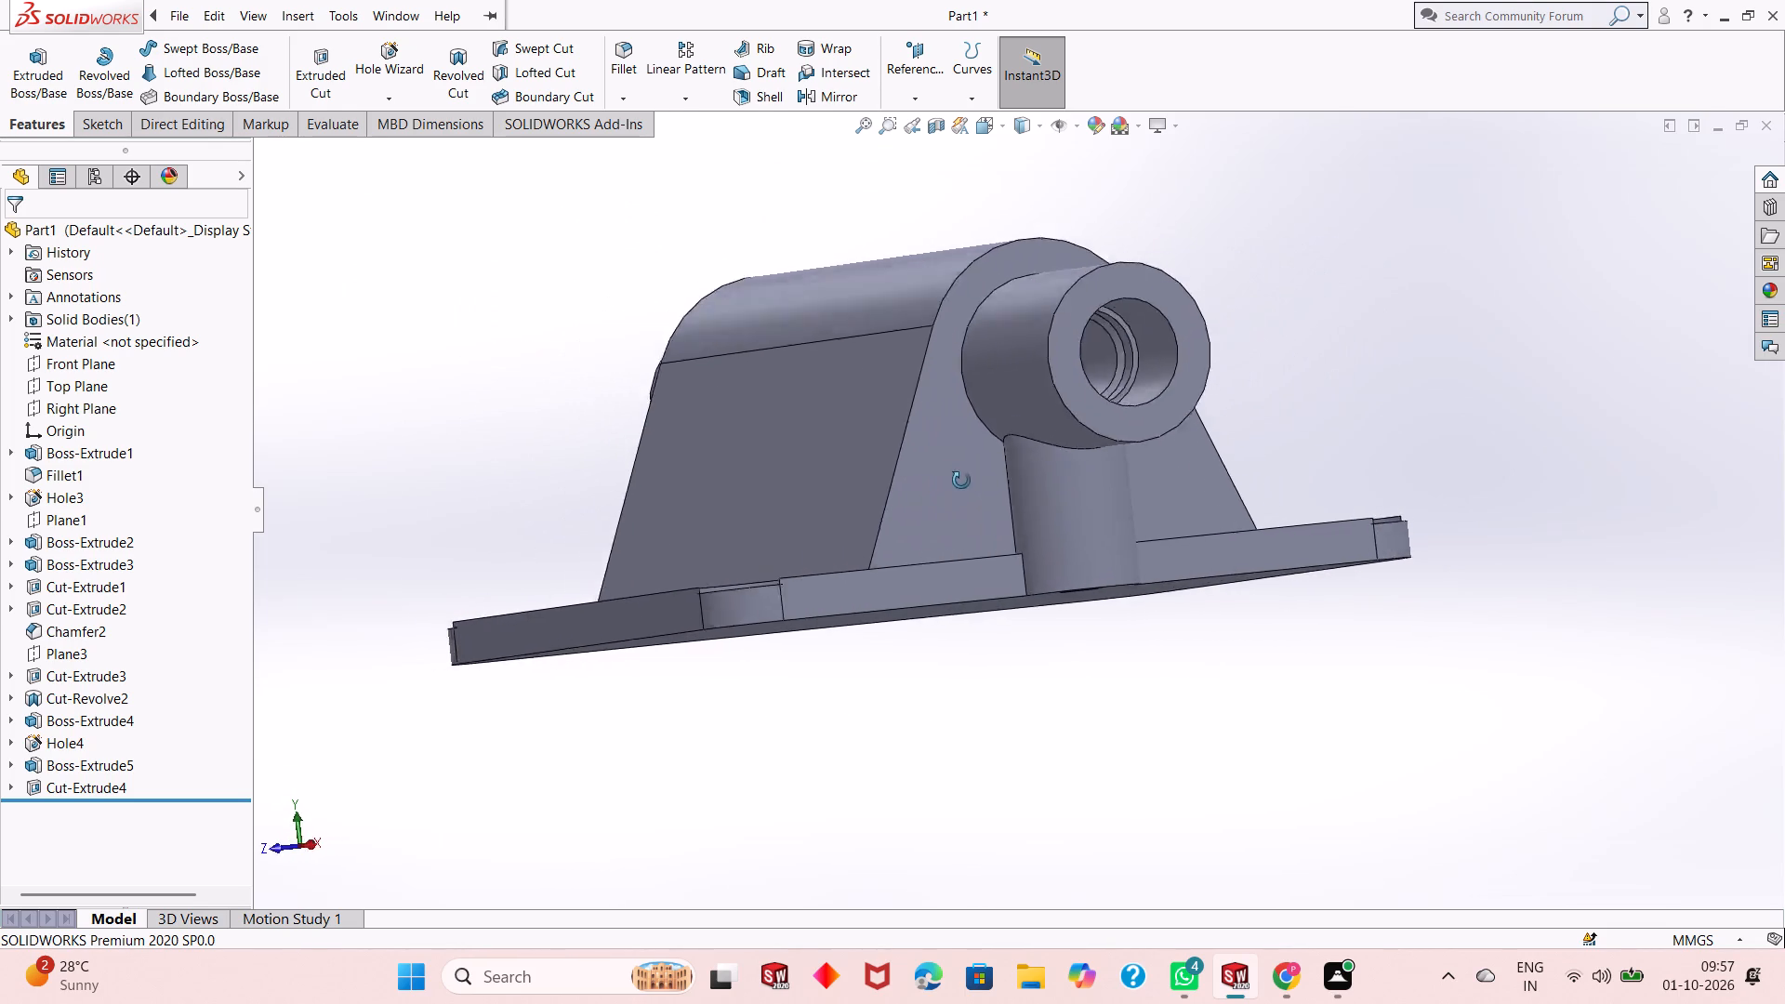
{"action": "middle_click_drag", "start_coordinate": [961, 481], "coordinate": [1034, 575]}
{"action": "scroll", "coordinate": [668, 625], "scroll_direction": "up", "scroll_amount": 2}
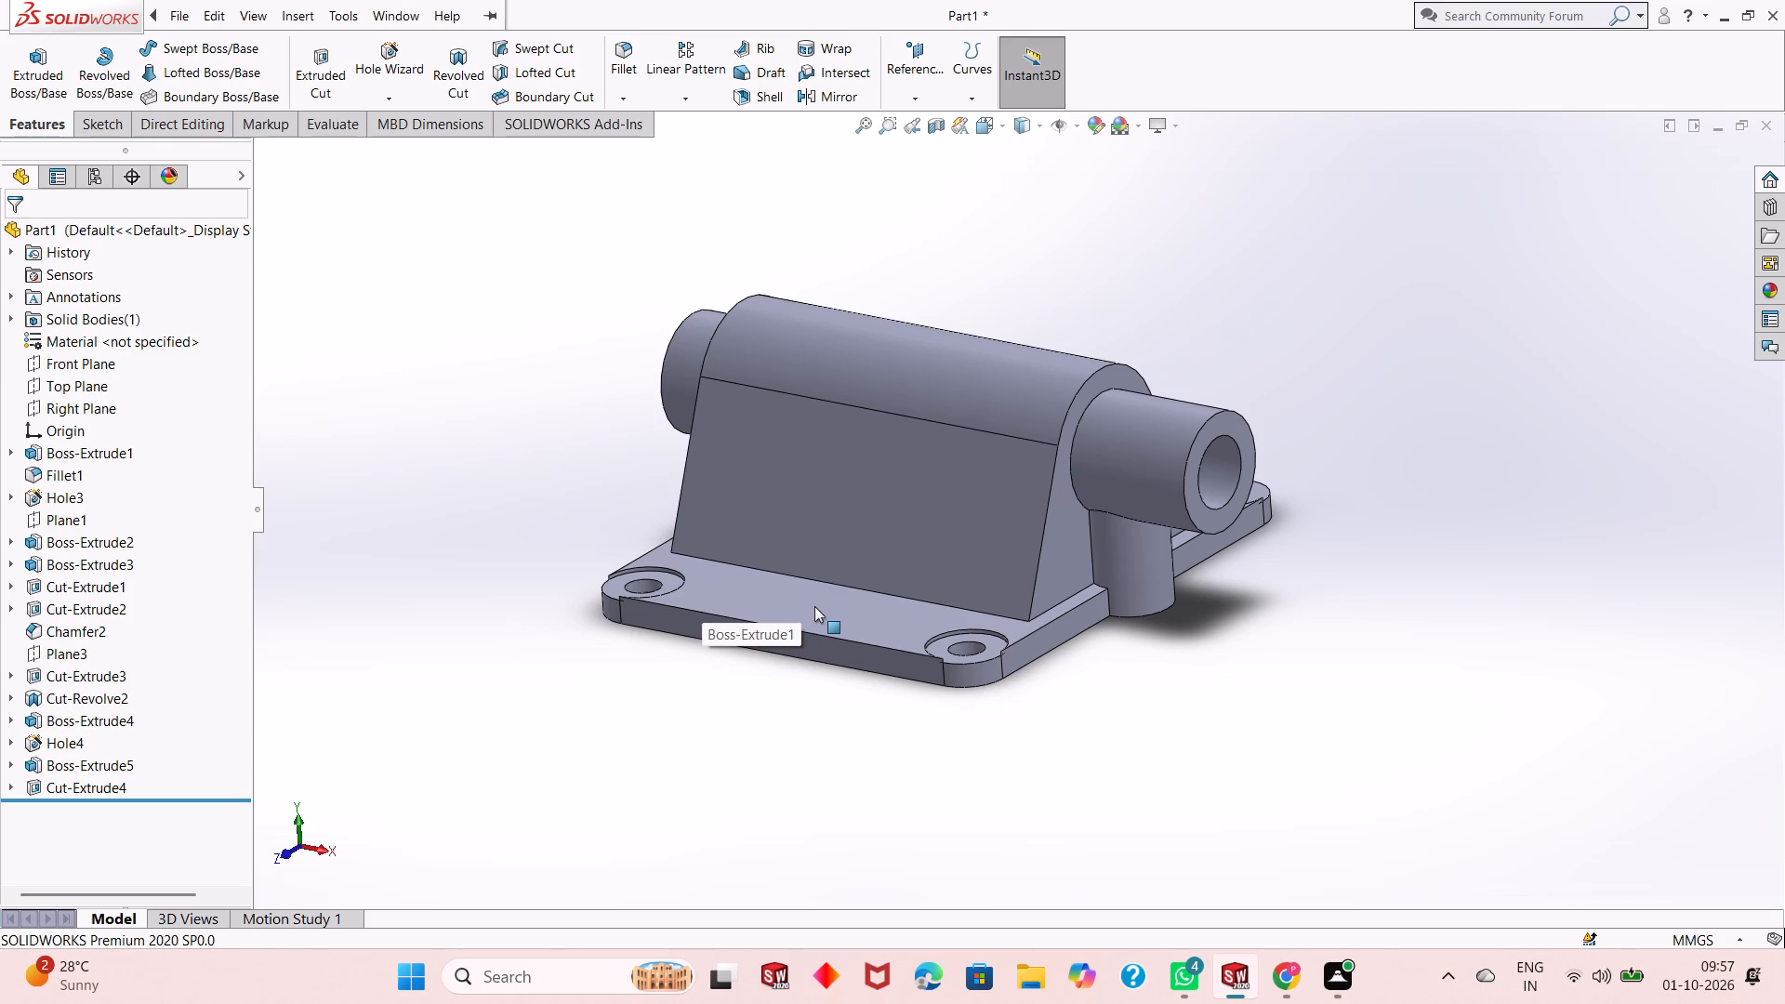
{"action": "scroll", "coordinate": [878, 607], "scroll_direction": "up", "scroll_amount": 1}
{"action": "middle_click_drag", "start_coordinate": [881, 607], "coordinate": [858, 613]}
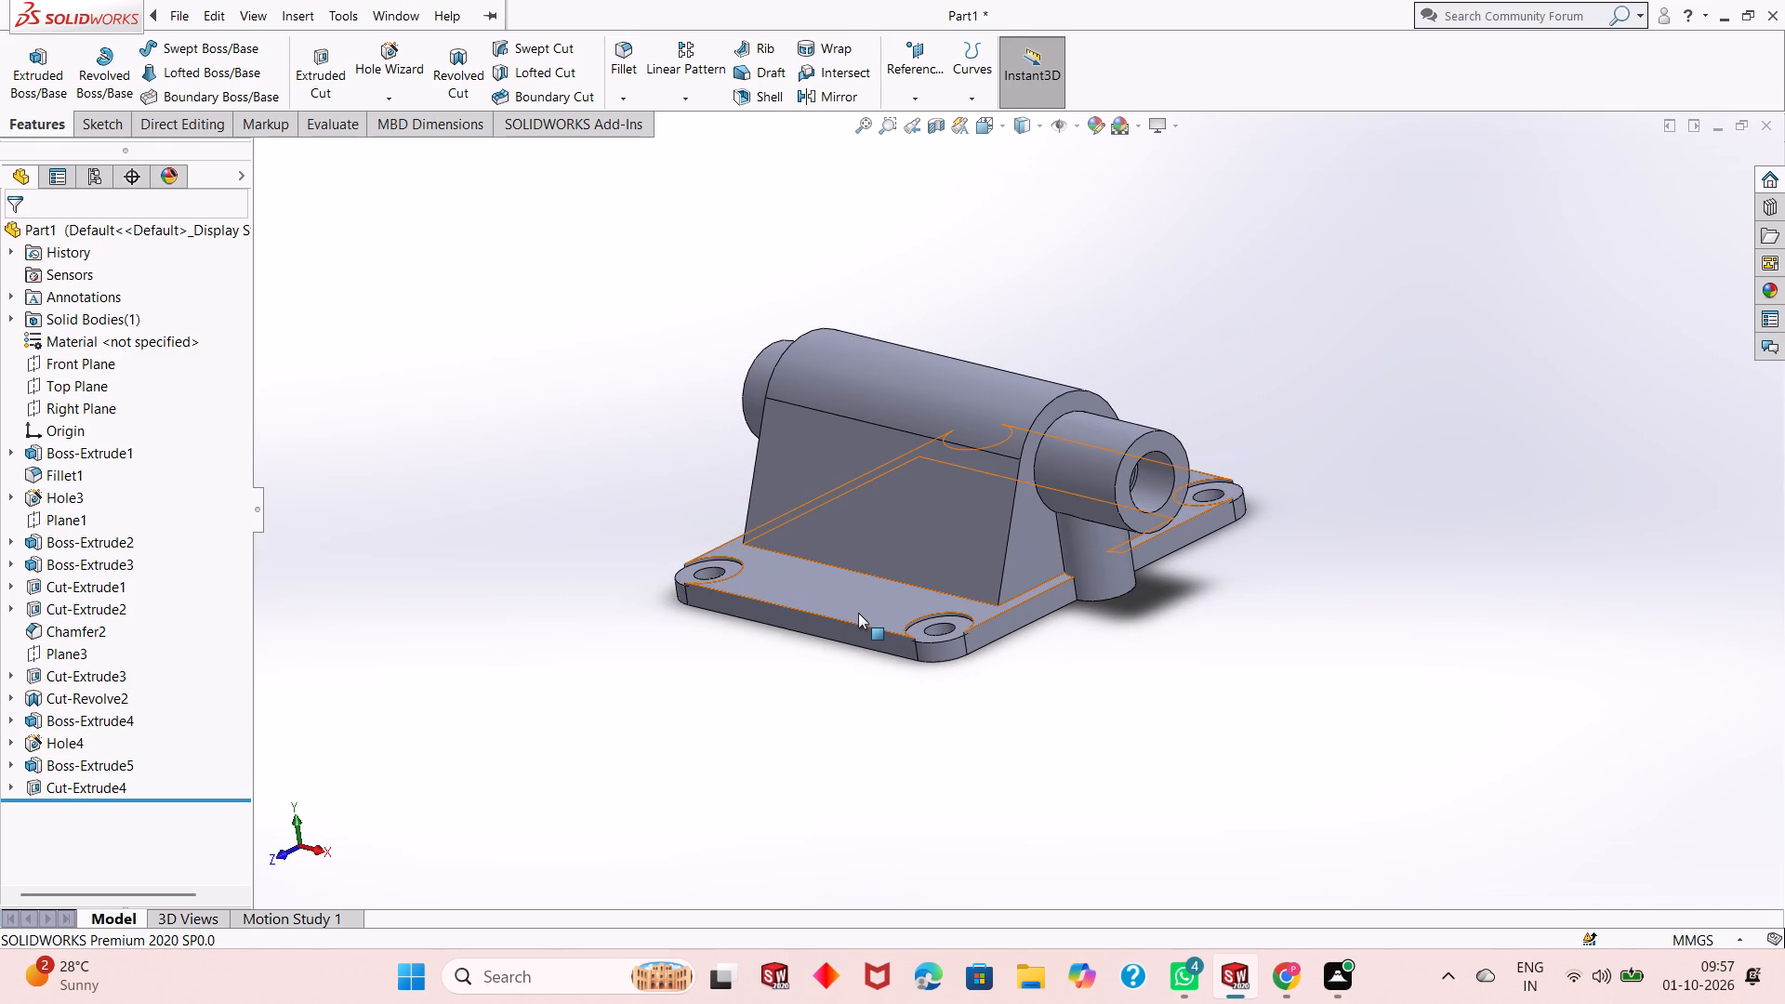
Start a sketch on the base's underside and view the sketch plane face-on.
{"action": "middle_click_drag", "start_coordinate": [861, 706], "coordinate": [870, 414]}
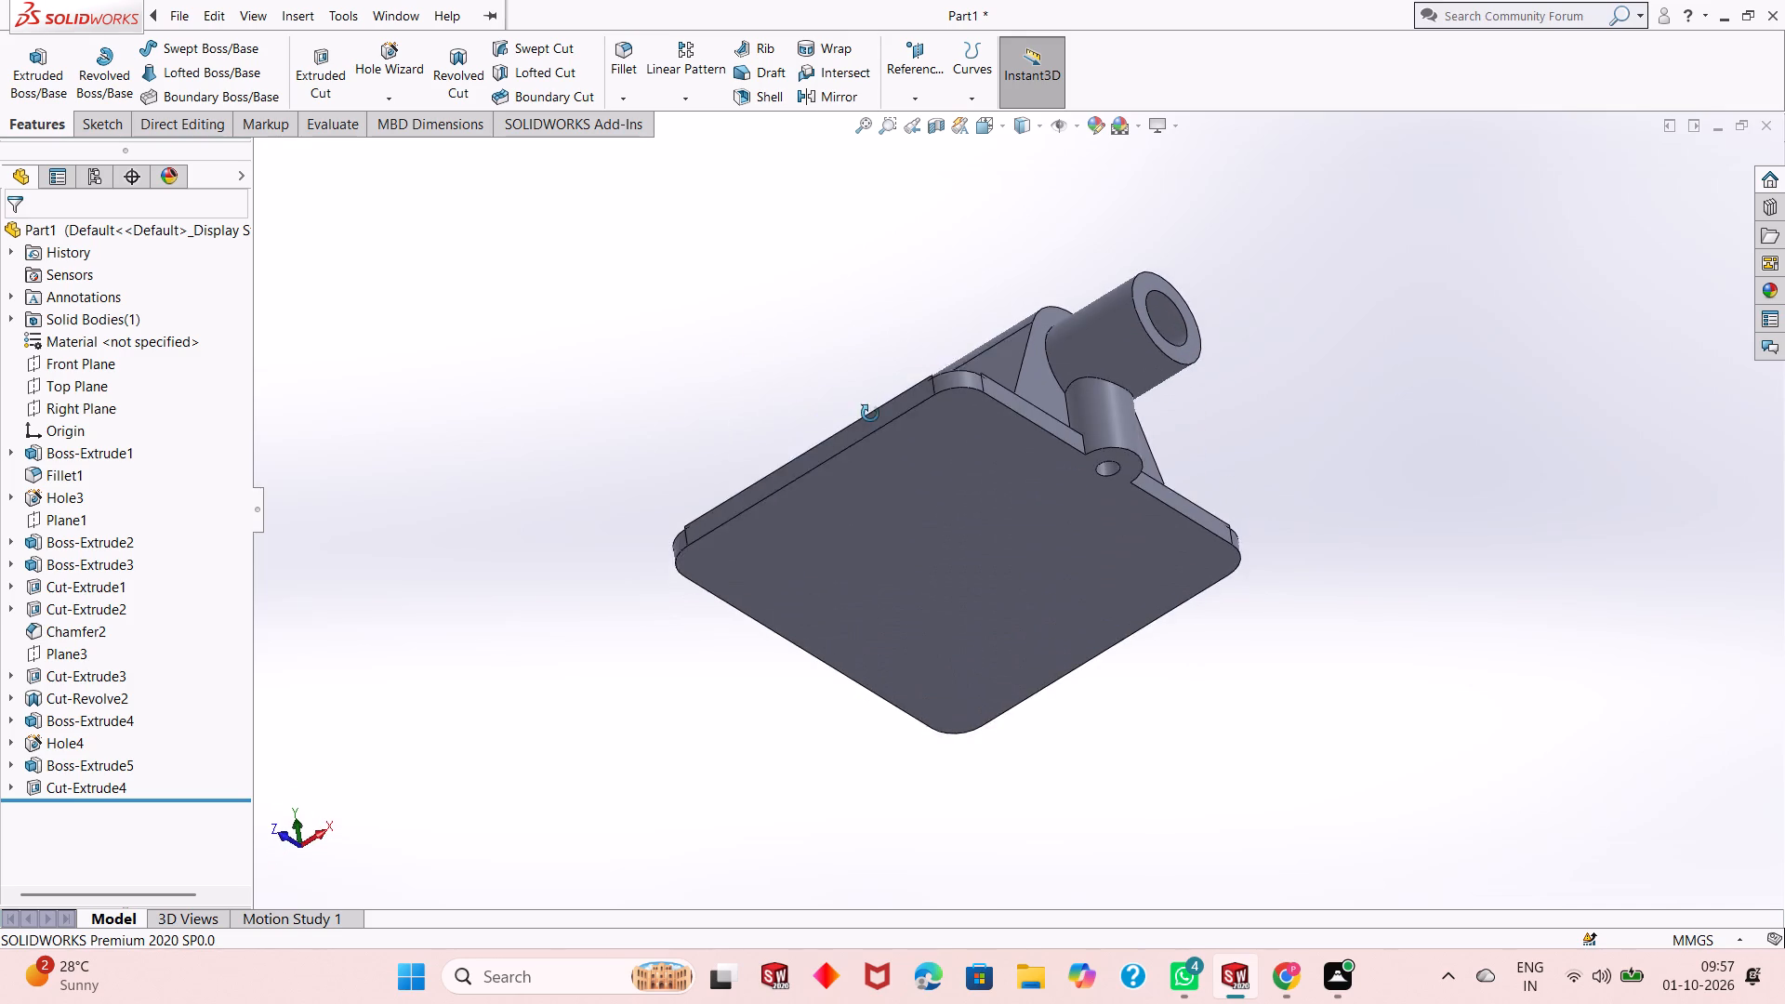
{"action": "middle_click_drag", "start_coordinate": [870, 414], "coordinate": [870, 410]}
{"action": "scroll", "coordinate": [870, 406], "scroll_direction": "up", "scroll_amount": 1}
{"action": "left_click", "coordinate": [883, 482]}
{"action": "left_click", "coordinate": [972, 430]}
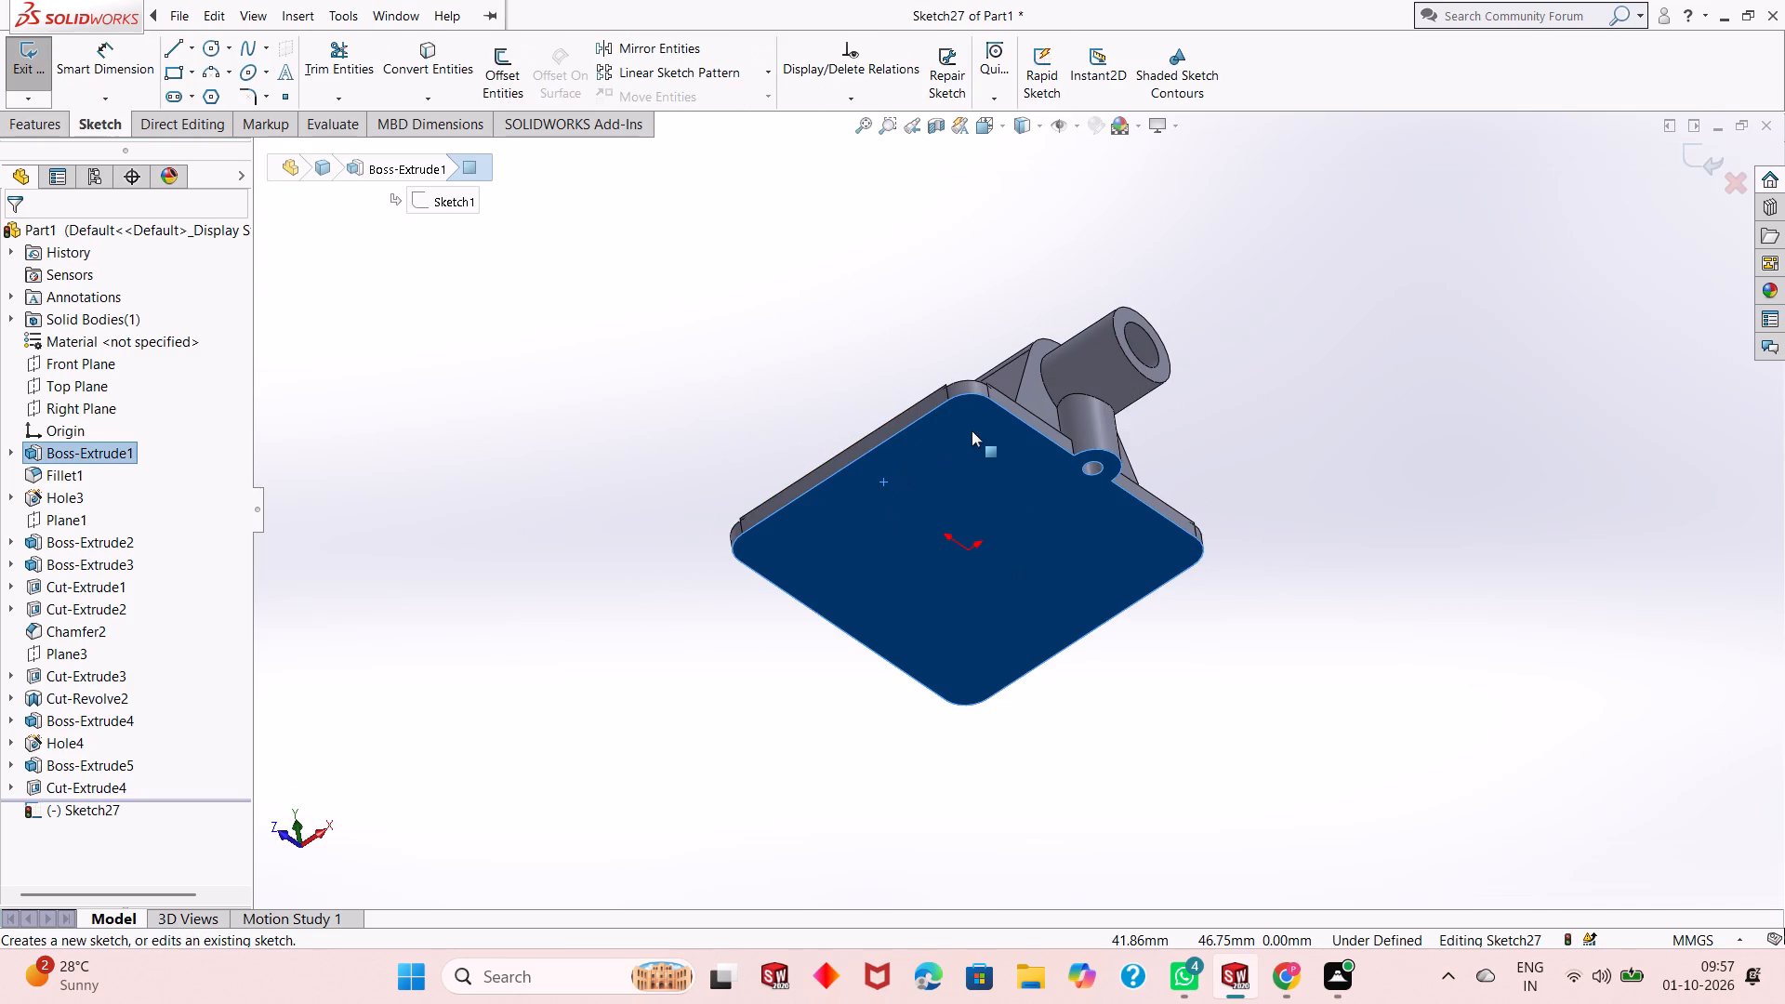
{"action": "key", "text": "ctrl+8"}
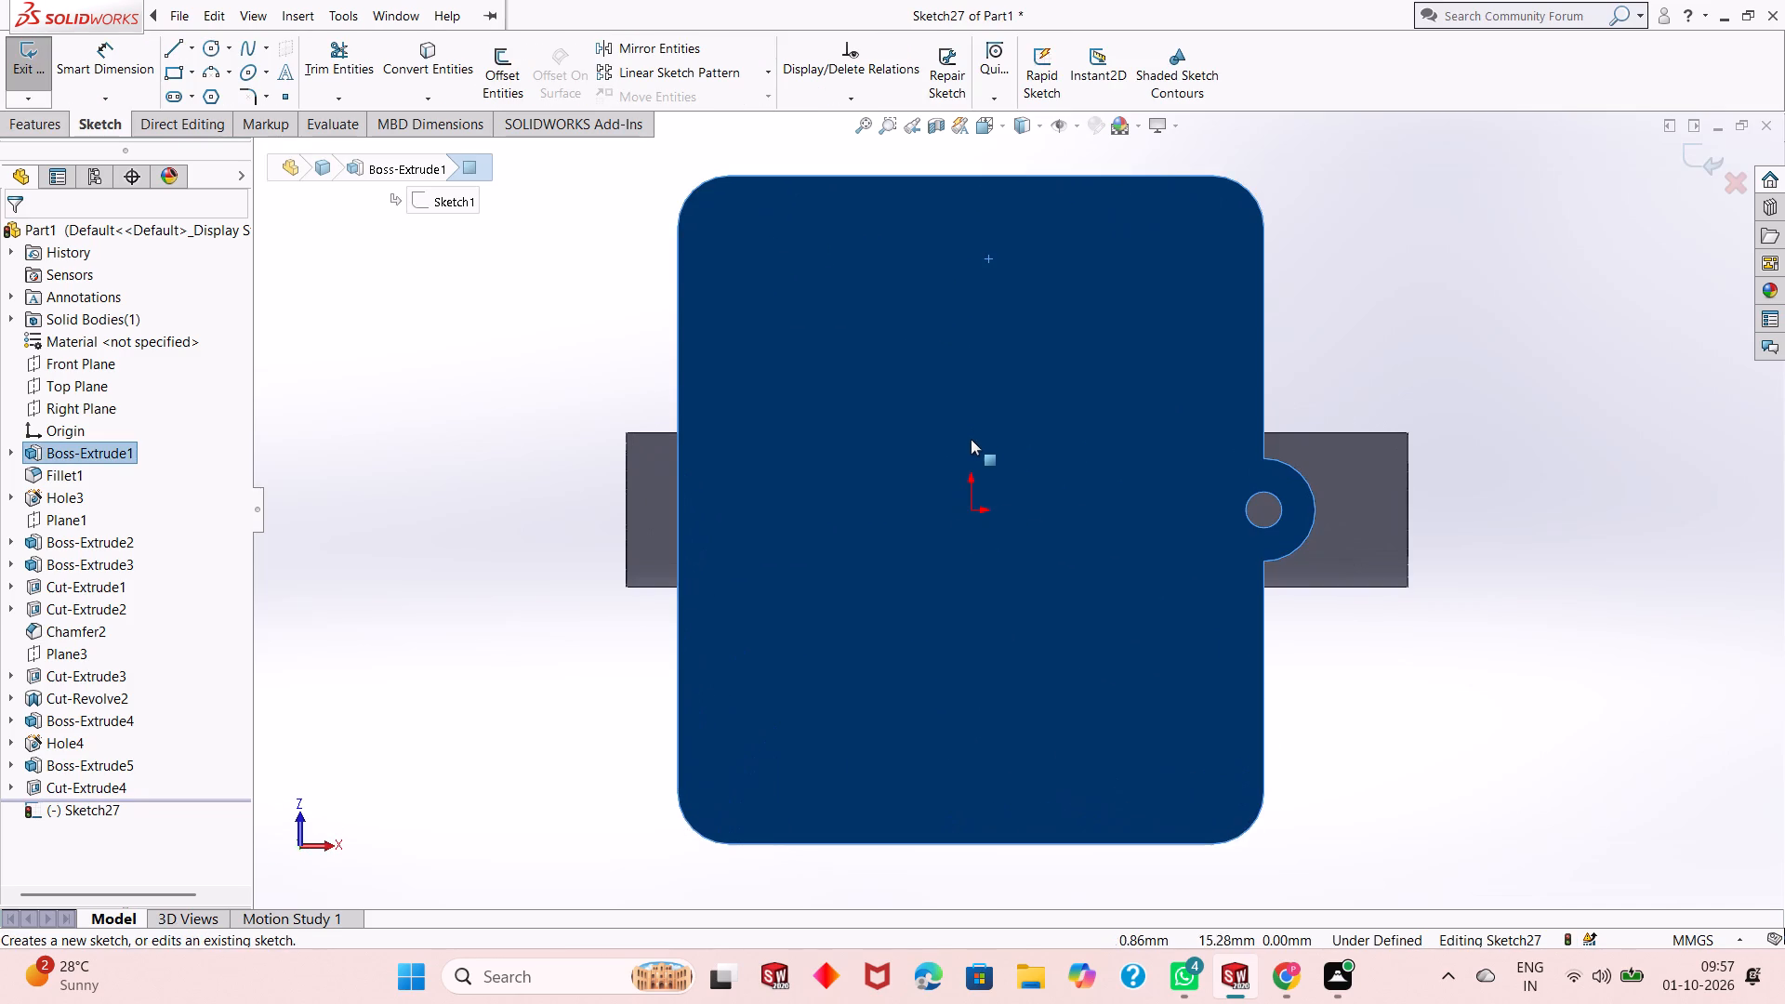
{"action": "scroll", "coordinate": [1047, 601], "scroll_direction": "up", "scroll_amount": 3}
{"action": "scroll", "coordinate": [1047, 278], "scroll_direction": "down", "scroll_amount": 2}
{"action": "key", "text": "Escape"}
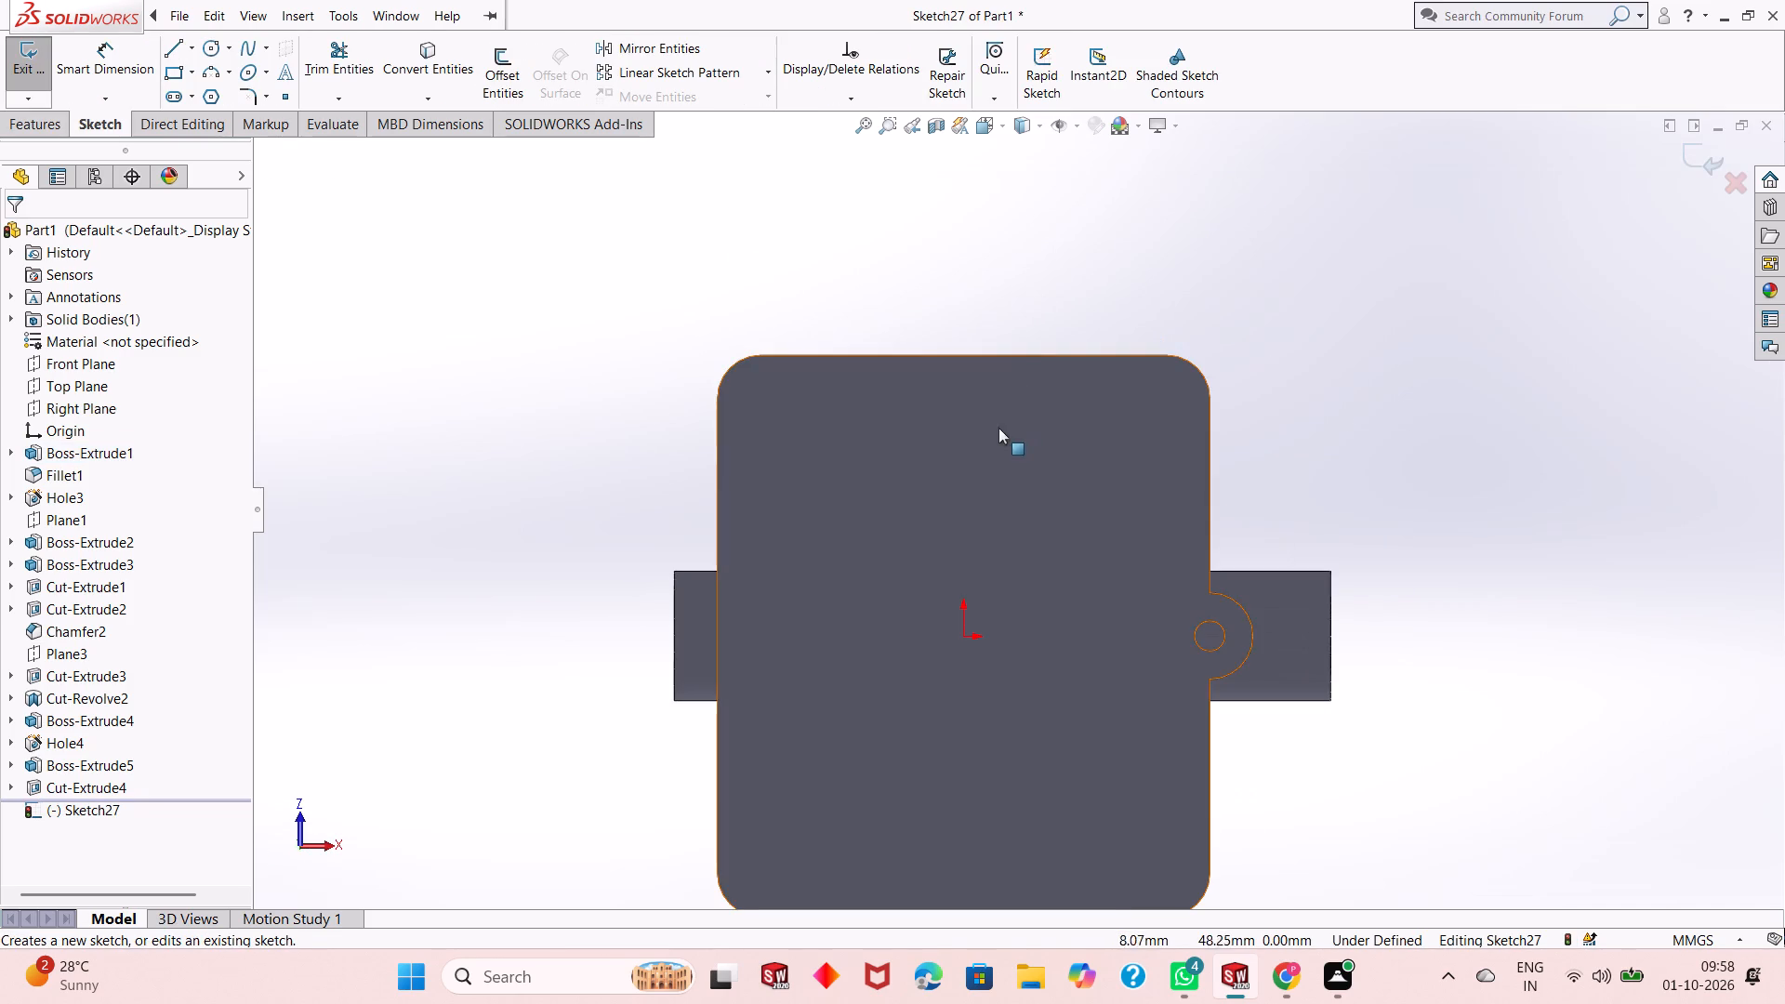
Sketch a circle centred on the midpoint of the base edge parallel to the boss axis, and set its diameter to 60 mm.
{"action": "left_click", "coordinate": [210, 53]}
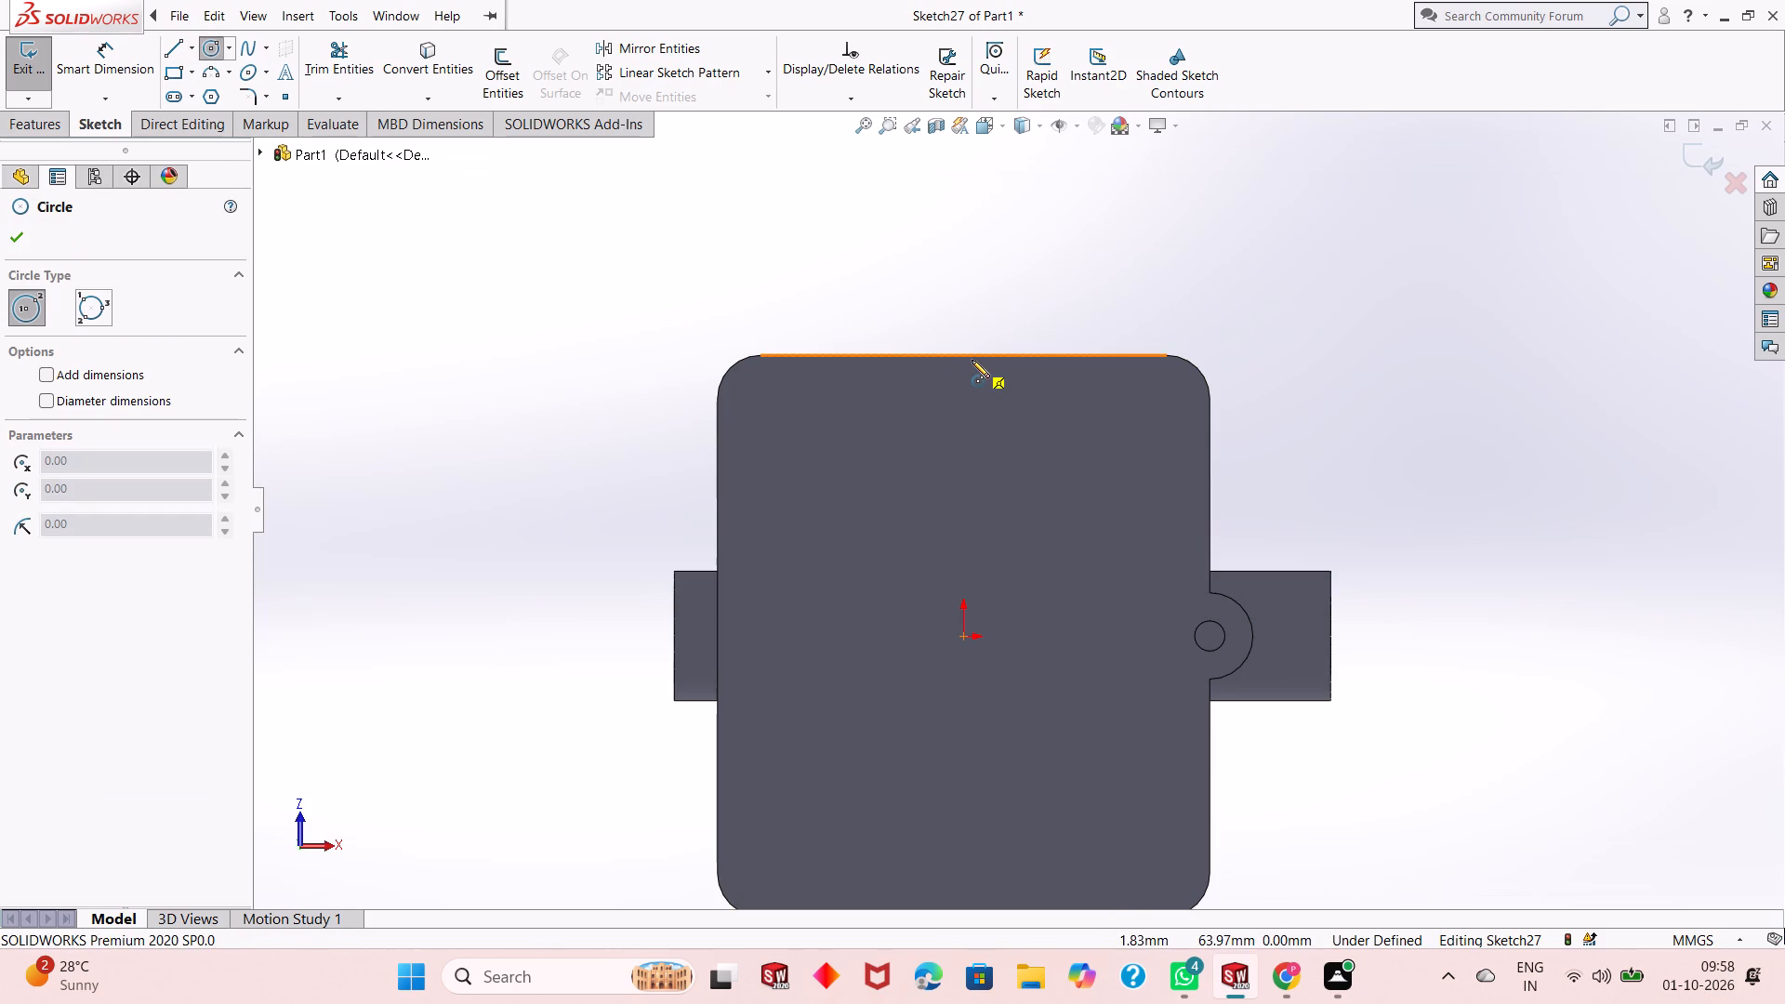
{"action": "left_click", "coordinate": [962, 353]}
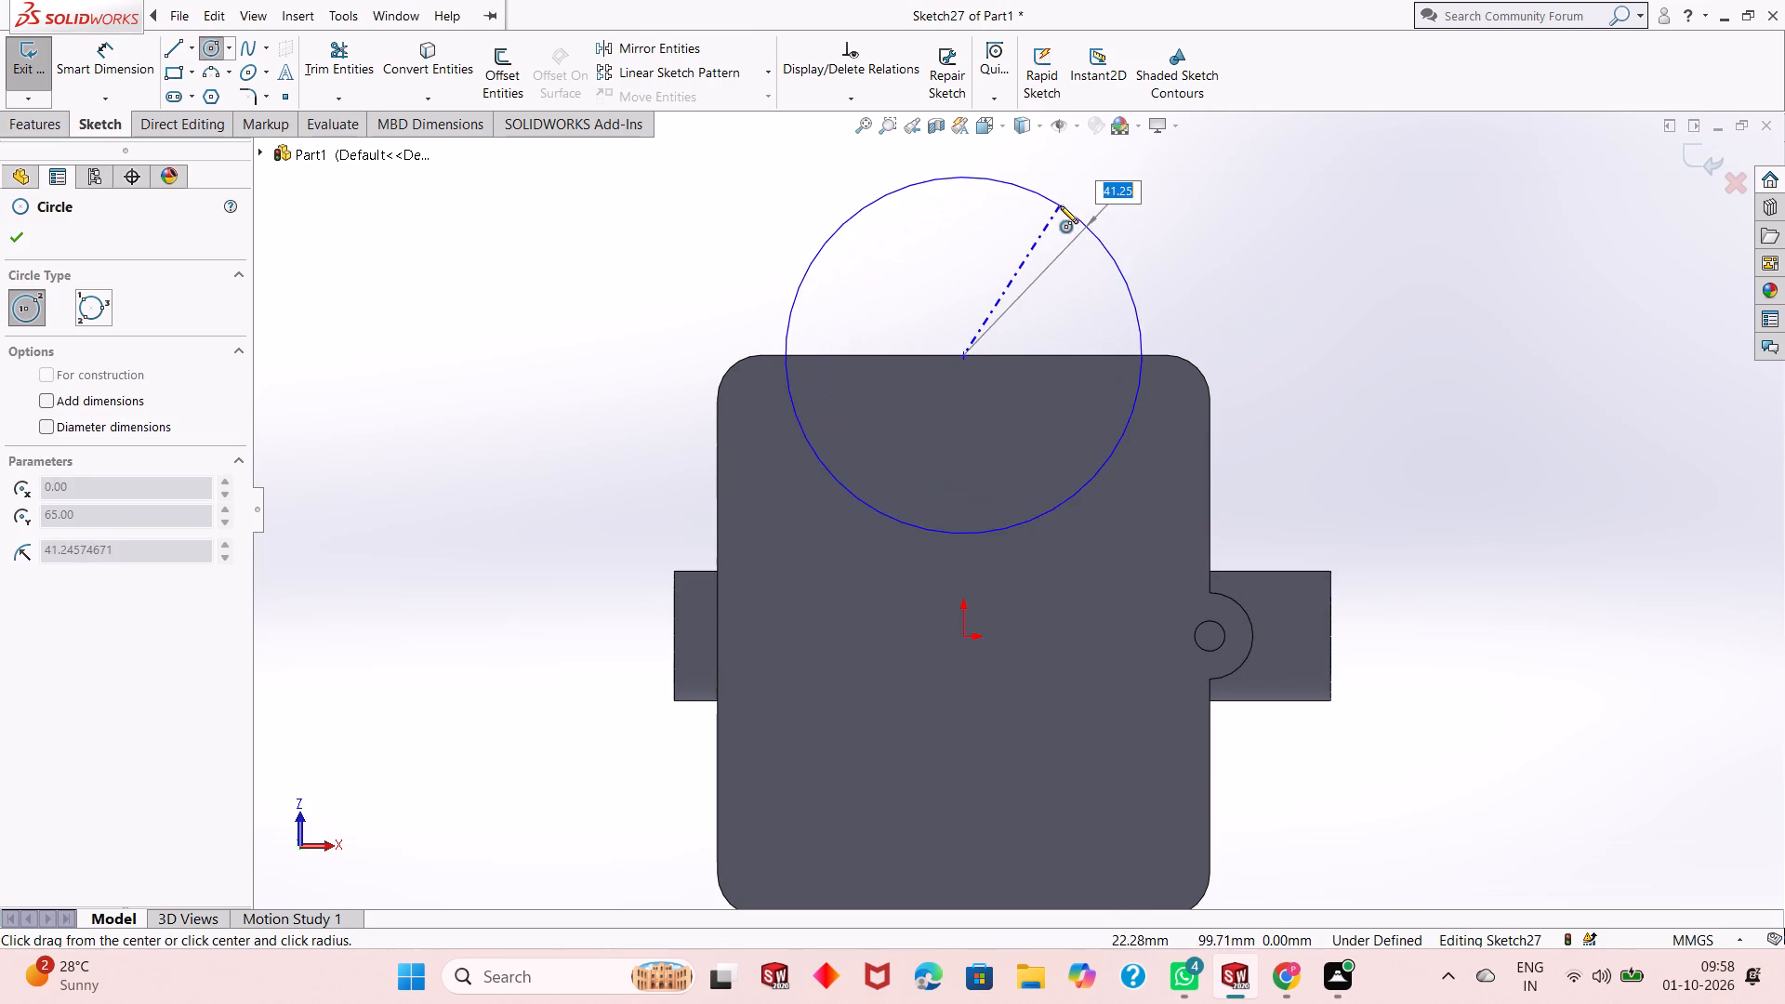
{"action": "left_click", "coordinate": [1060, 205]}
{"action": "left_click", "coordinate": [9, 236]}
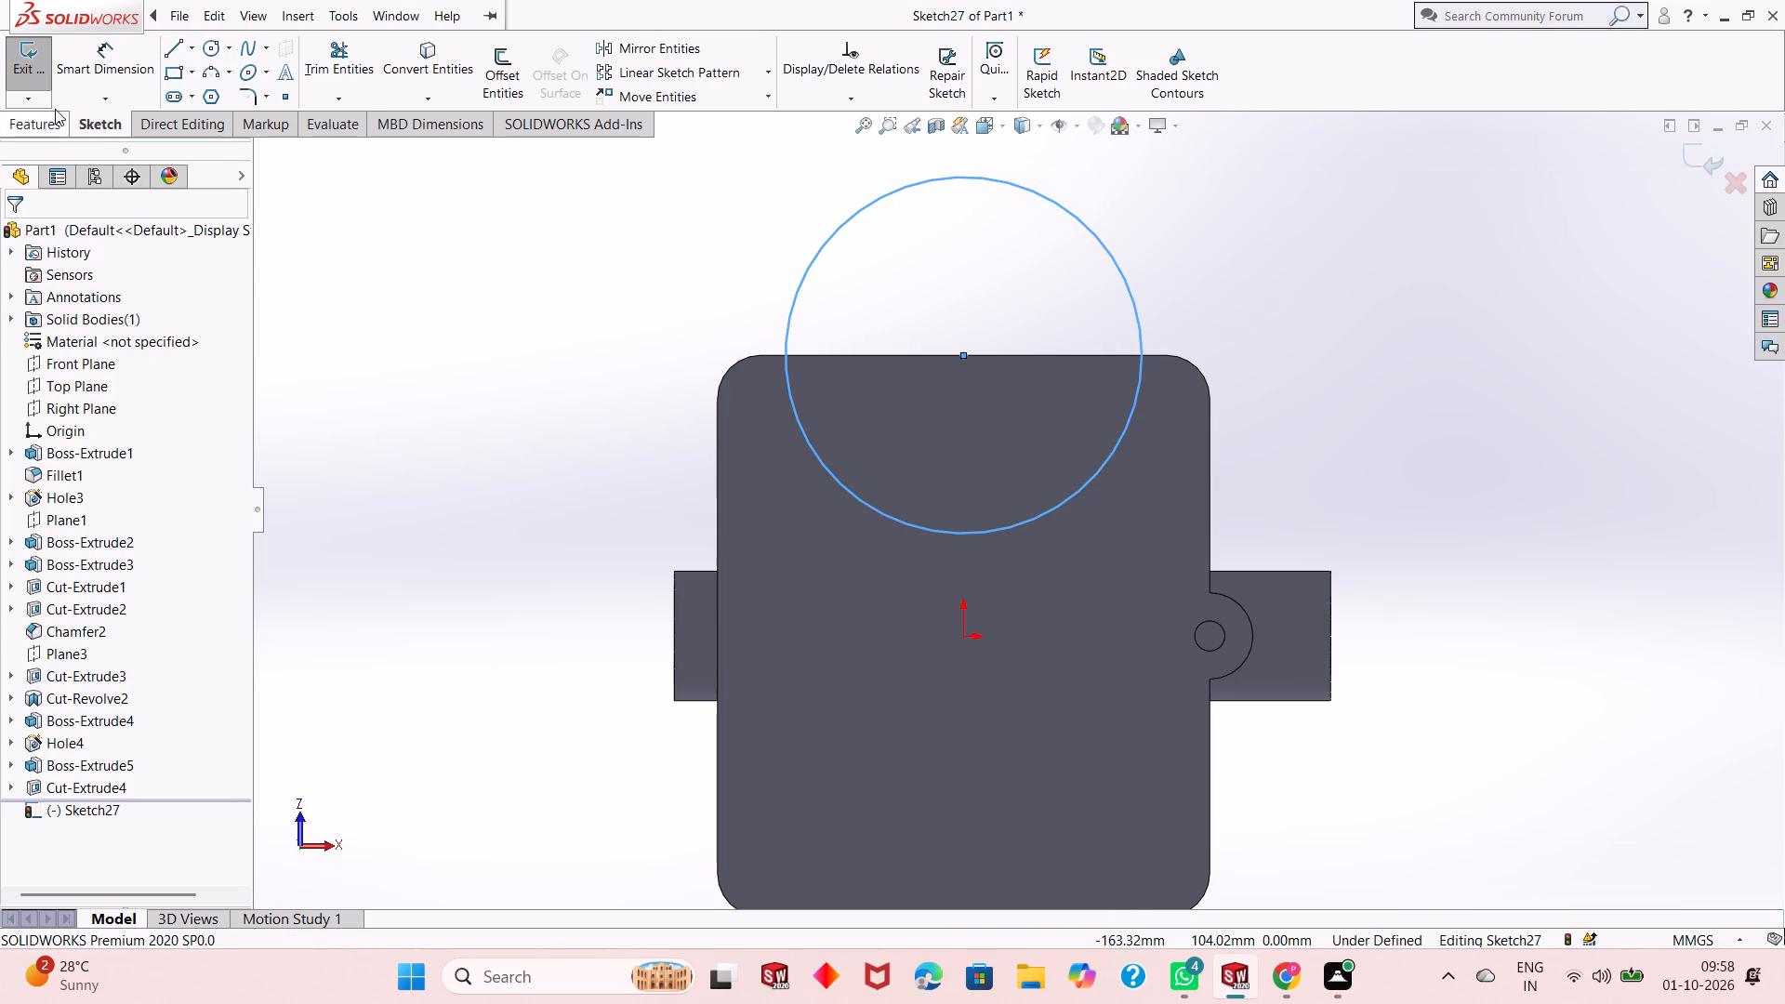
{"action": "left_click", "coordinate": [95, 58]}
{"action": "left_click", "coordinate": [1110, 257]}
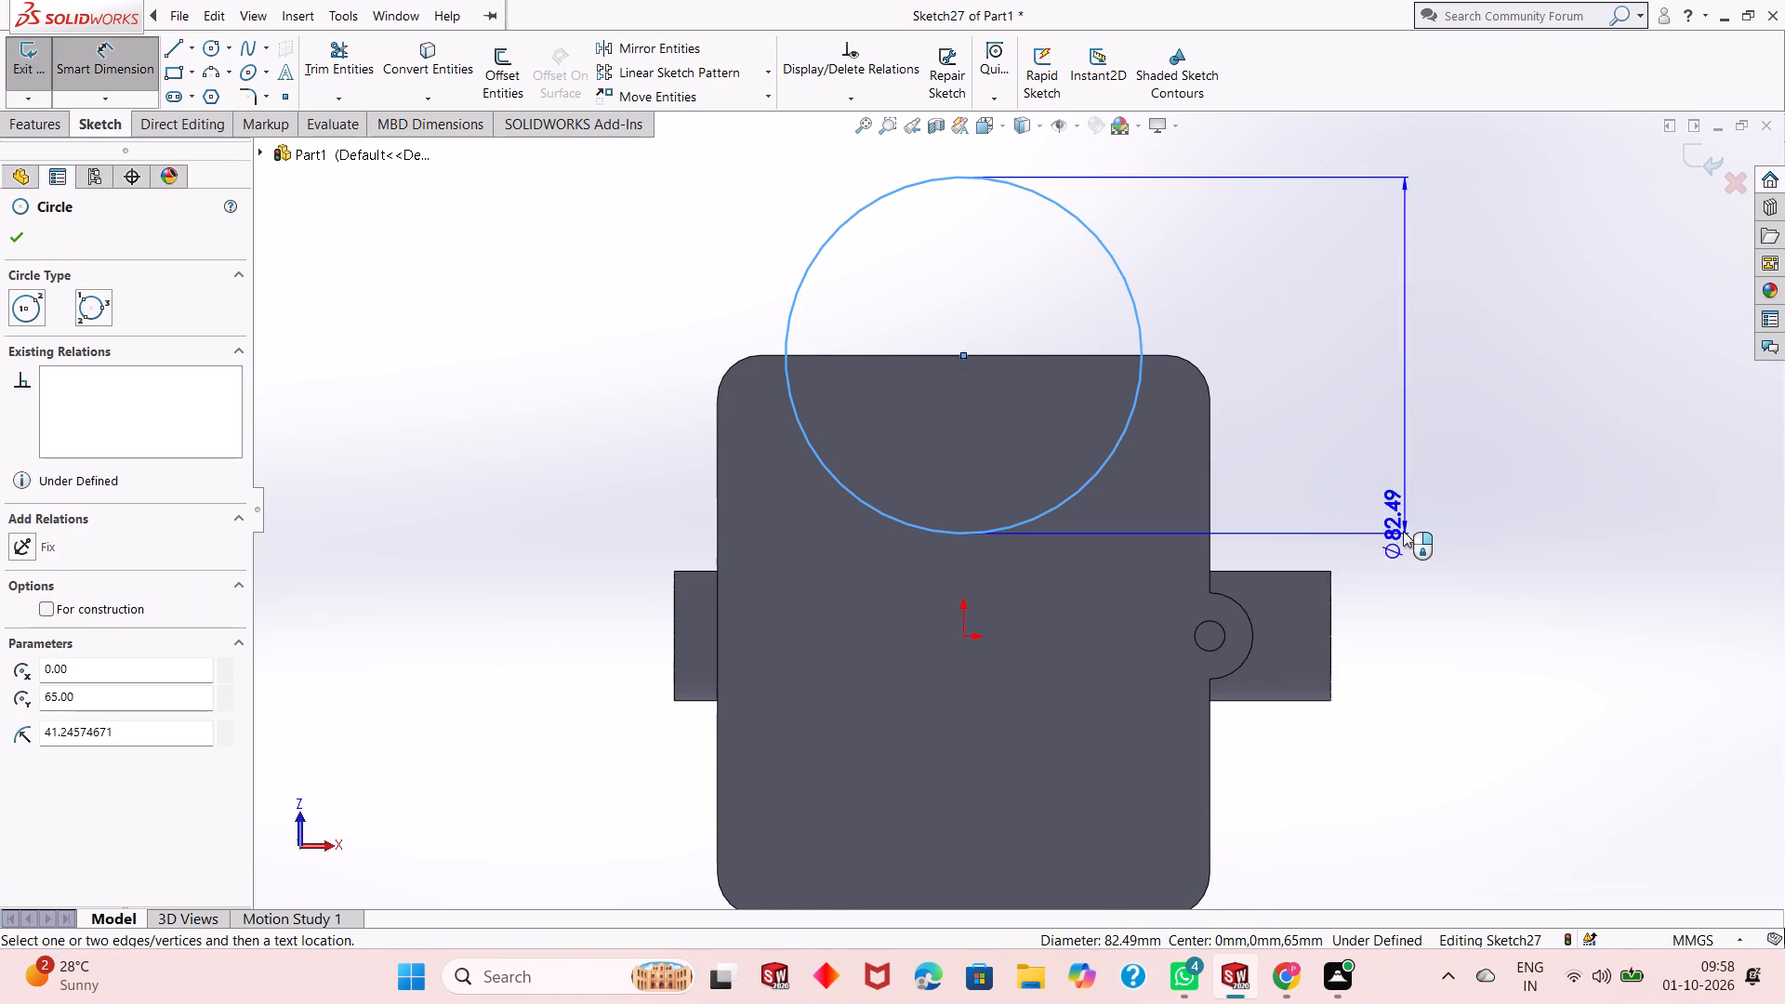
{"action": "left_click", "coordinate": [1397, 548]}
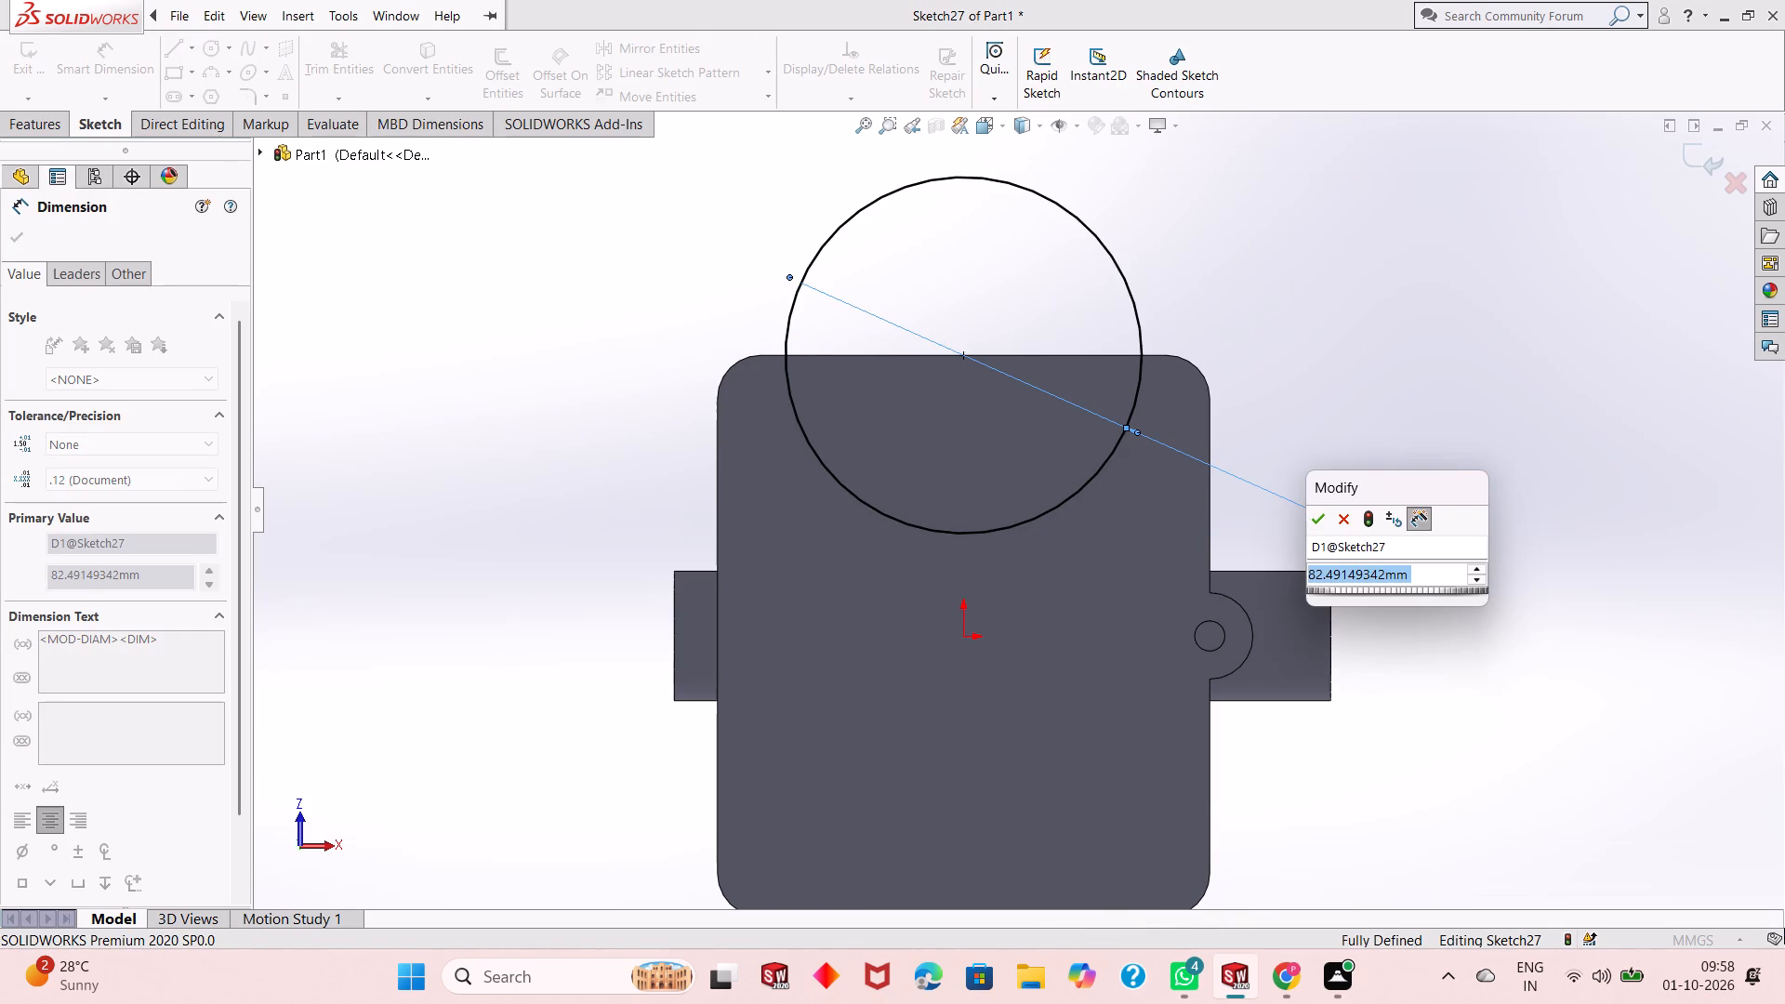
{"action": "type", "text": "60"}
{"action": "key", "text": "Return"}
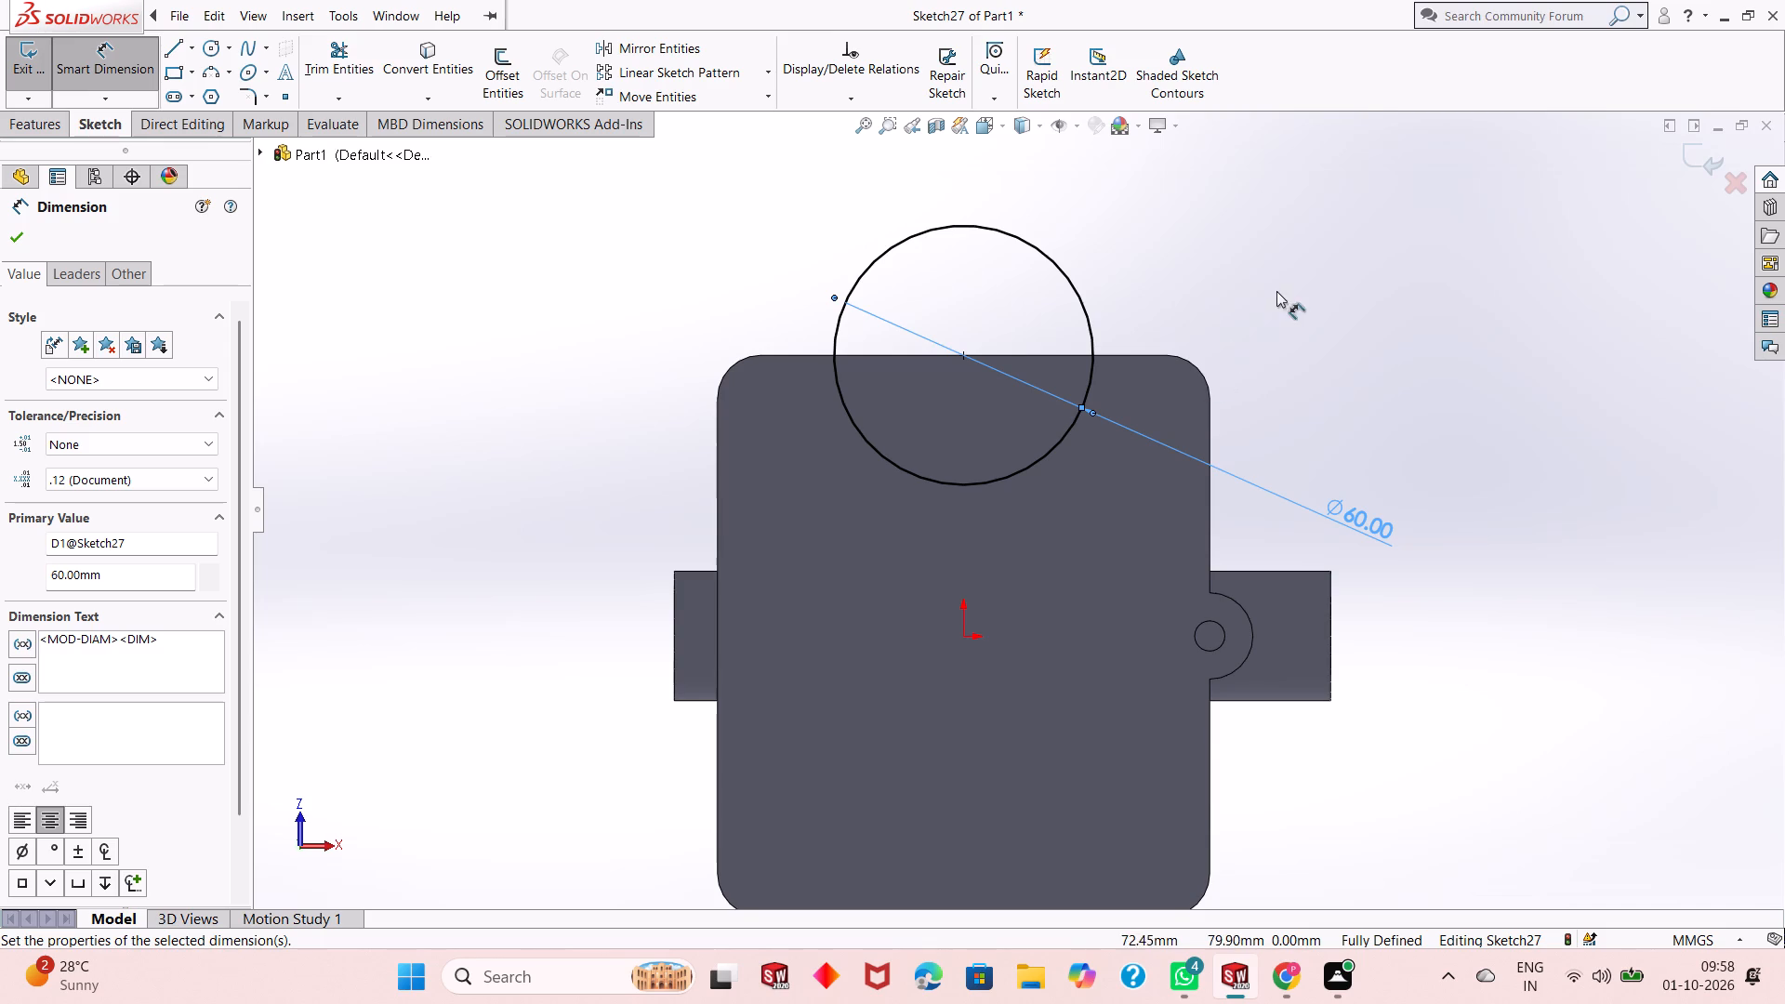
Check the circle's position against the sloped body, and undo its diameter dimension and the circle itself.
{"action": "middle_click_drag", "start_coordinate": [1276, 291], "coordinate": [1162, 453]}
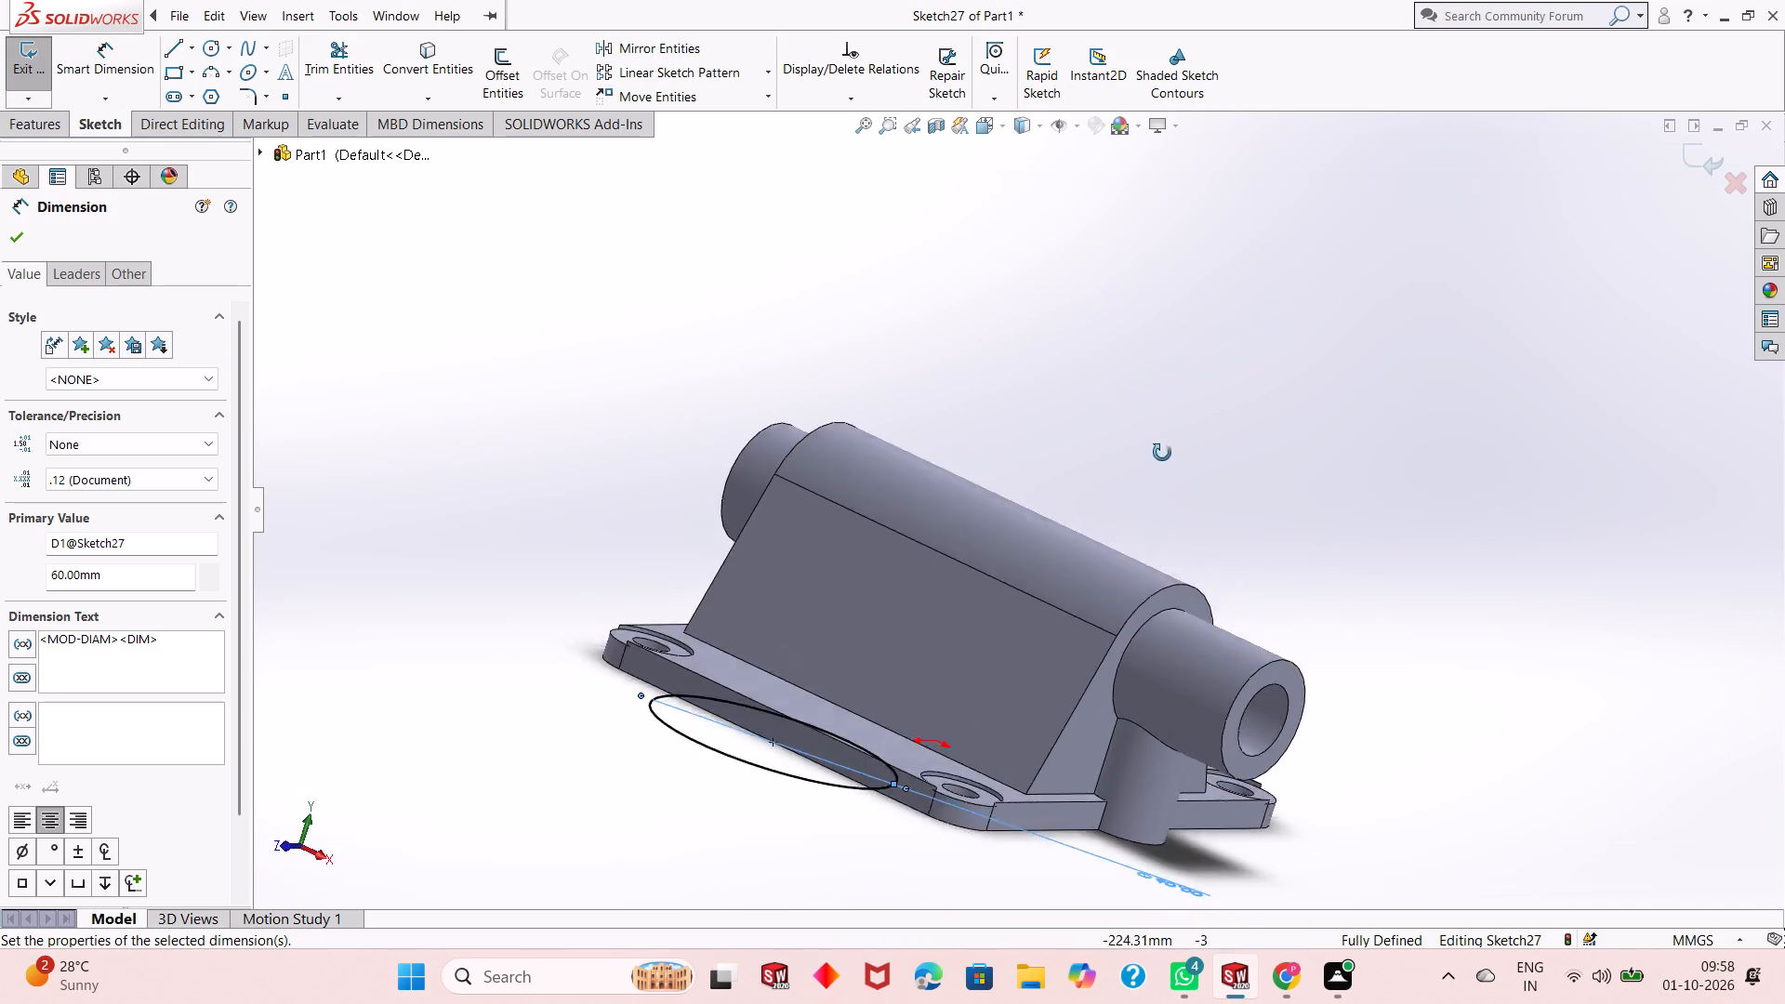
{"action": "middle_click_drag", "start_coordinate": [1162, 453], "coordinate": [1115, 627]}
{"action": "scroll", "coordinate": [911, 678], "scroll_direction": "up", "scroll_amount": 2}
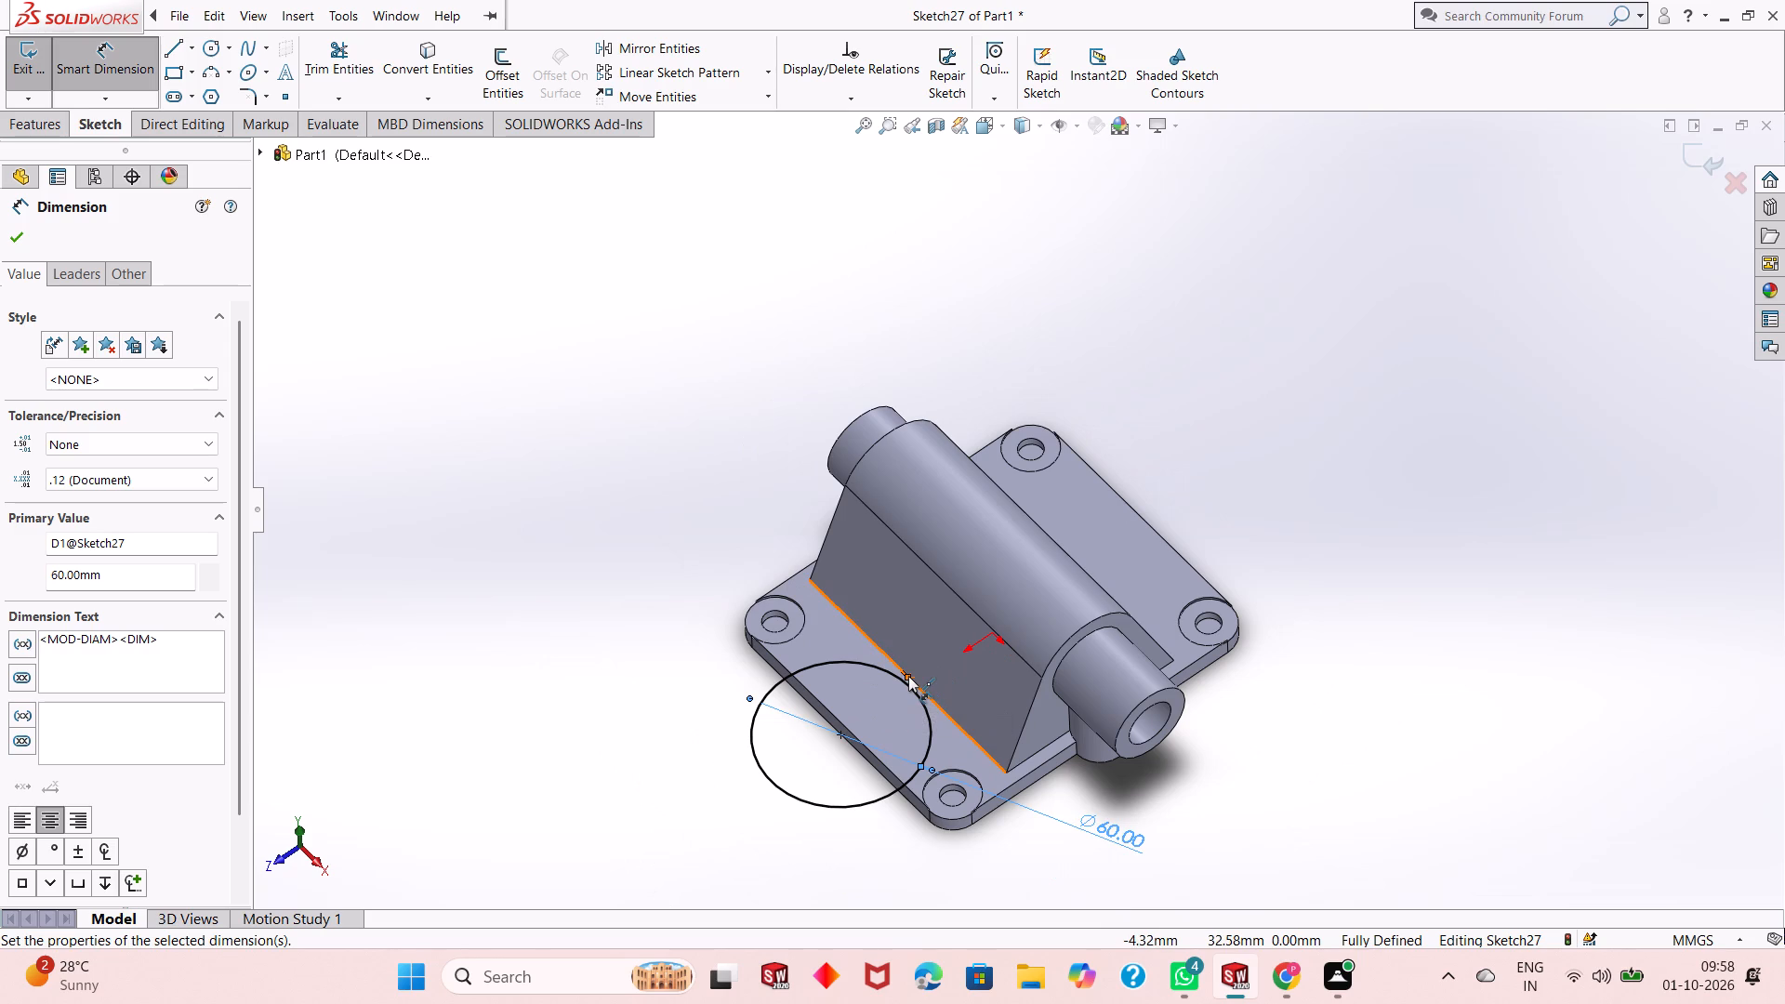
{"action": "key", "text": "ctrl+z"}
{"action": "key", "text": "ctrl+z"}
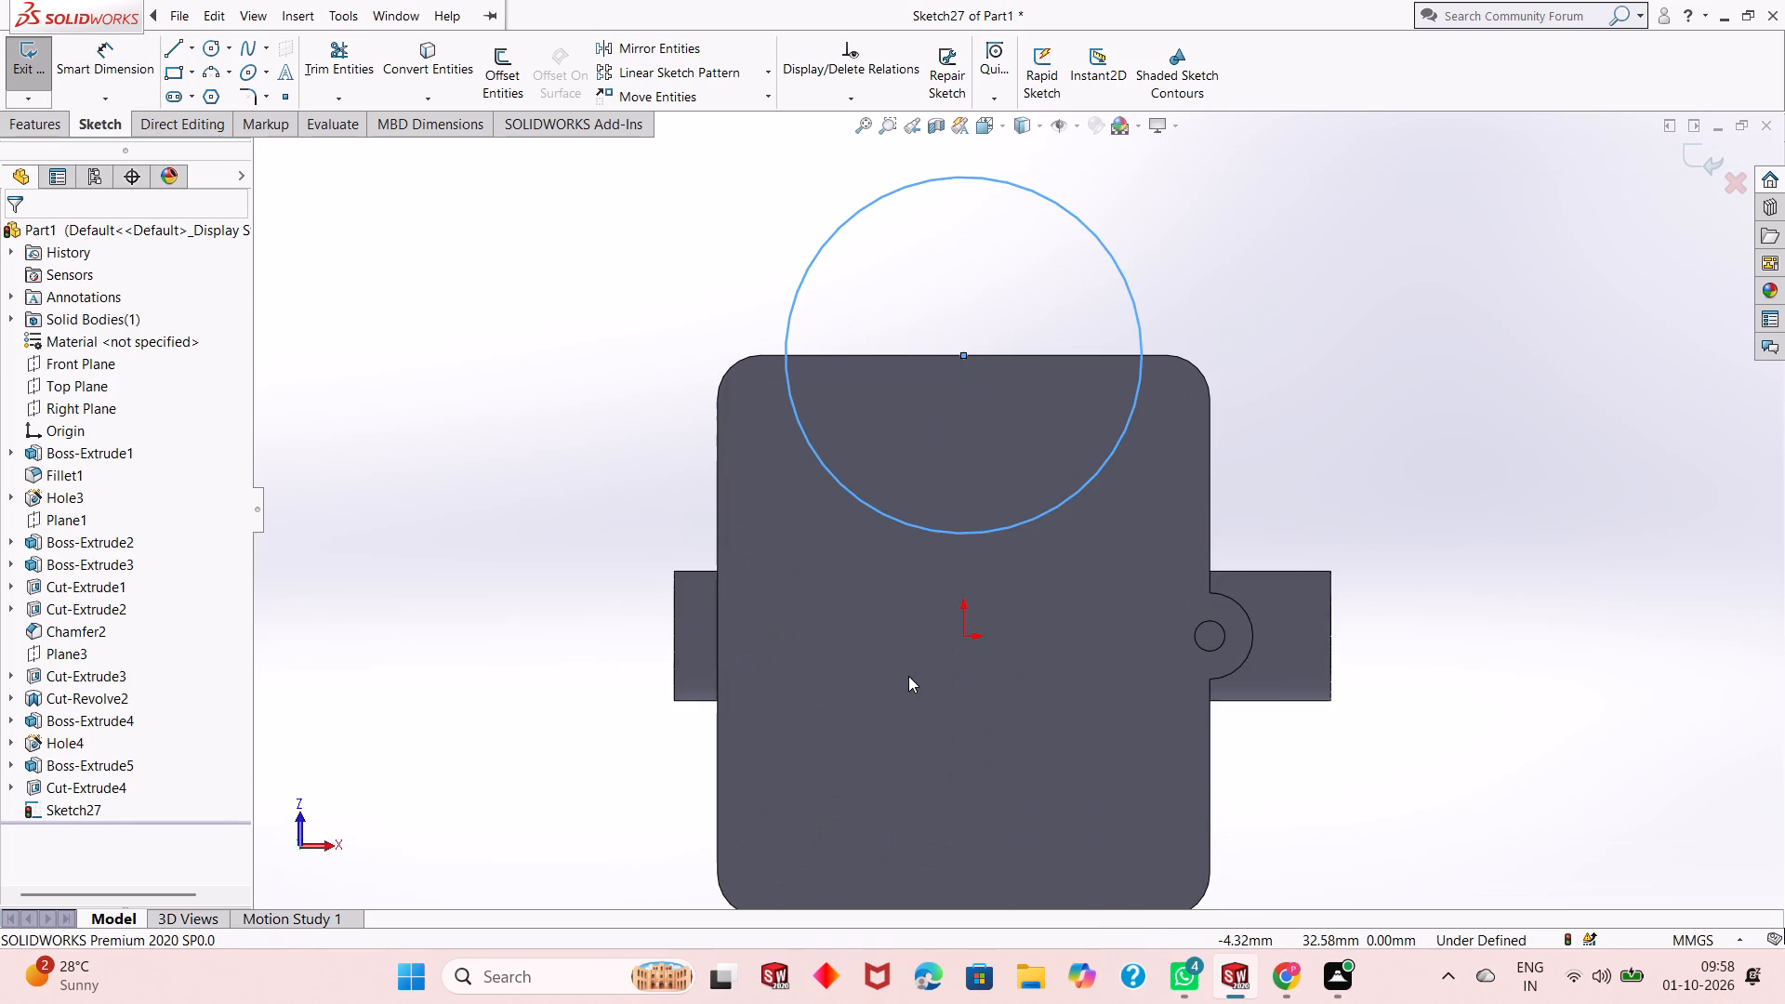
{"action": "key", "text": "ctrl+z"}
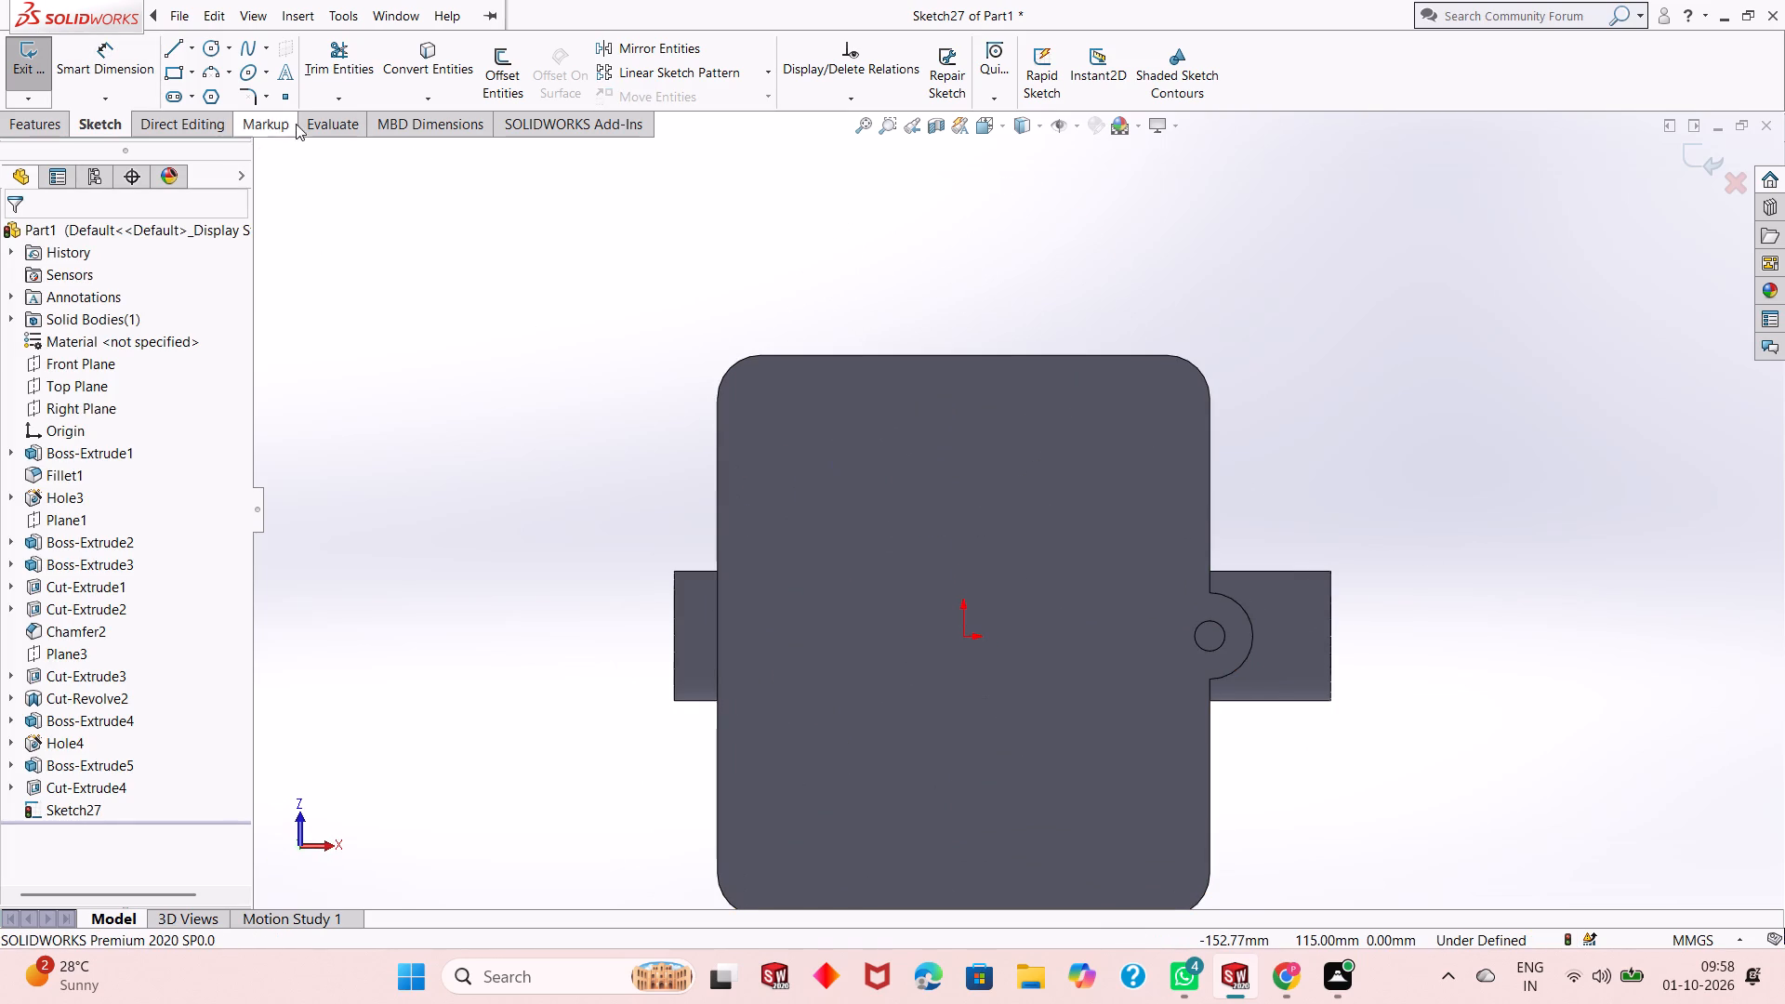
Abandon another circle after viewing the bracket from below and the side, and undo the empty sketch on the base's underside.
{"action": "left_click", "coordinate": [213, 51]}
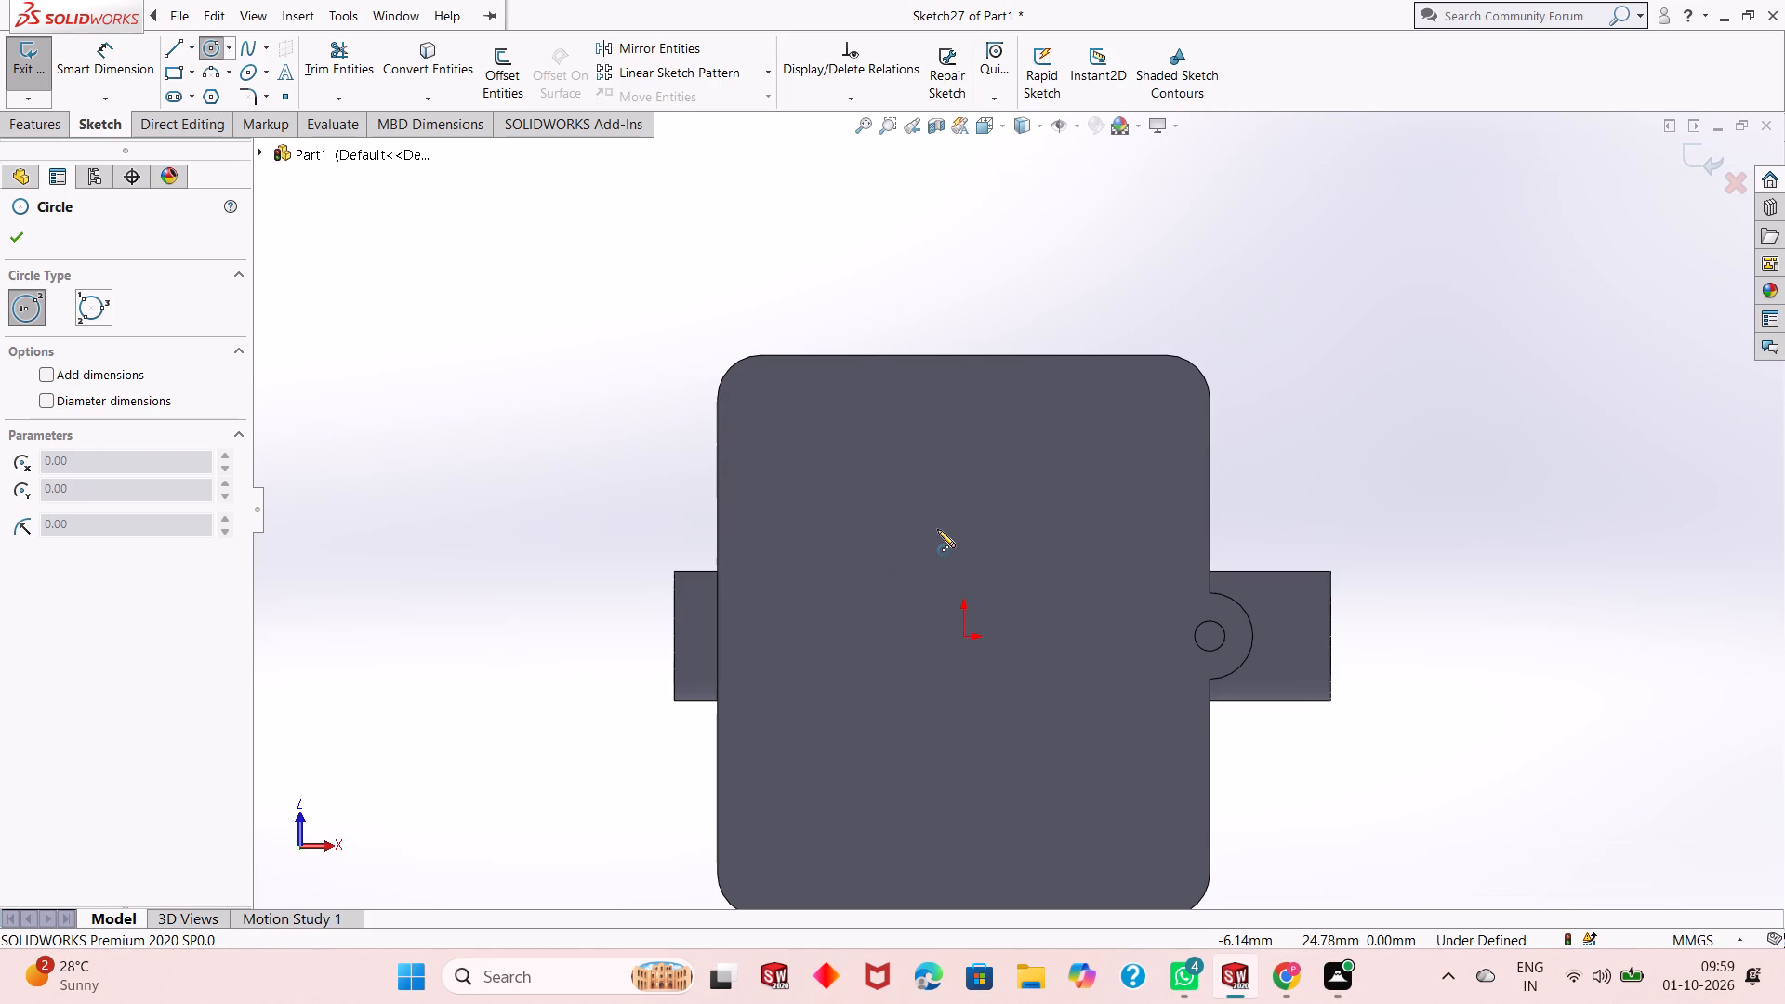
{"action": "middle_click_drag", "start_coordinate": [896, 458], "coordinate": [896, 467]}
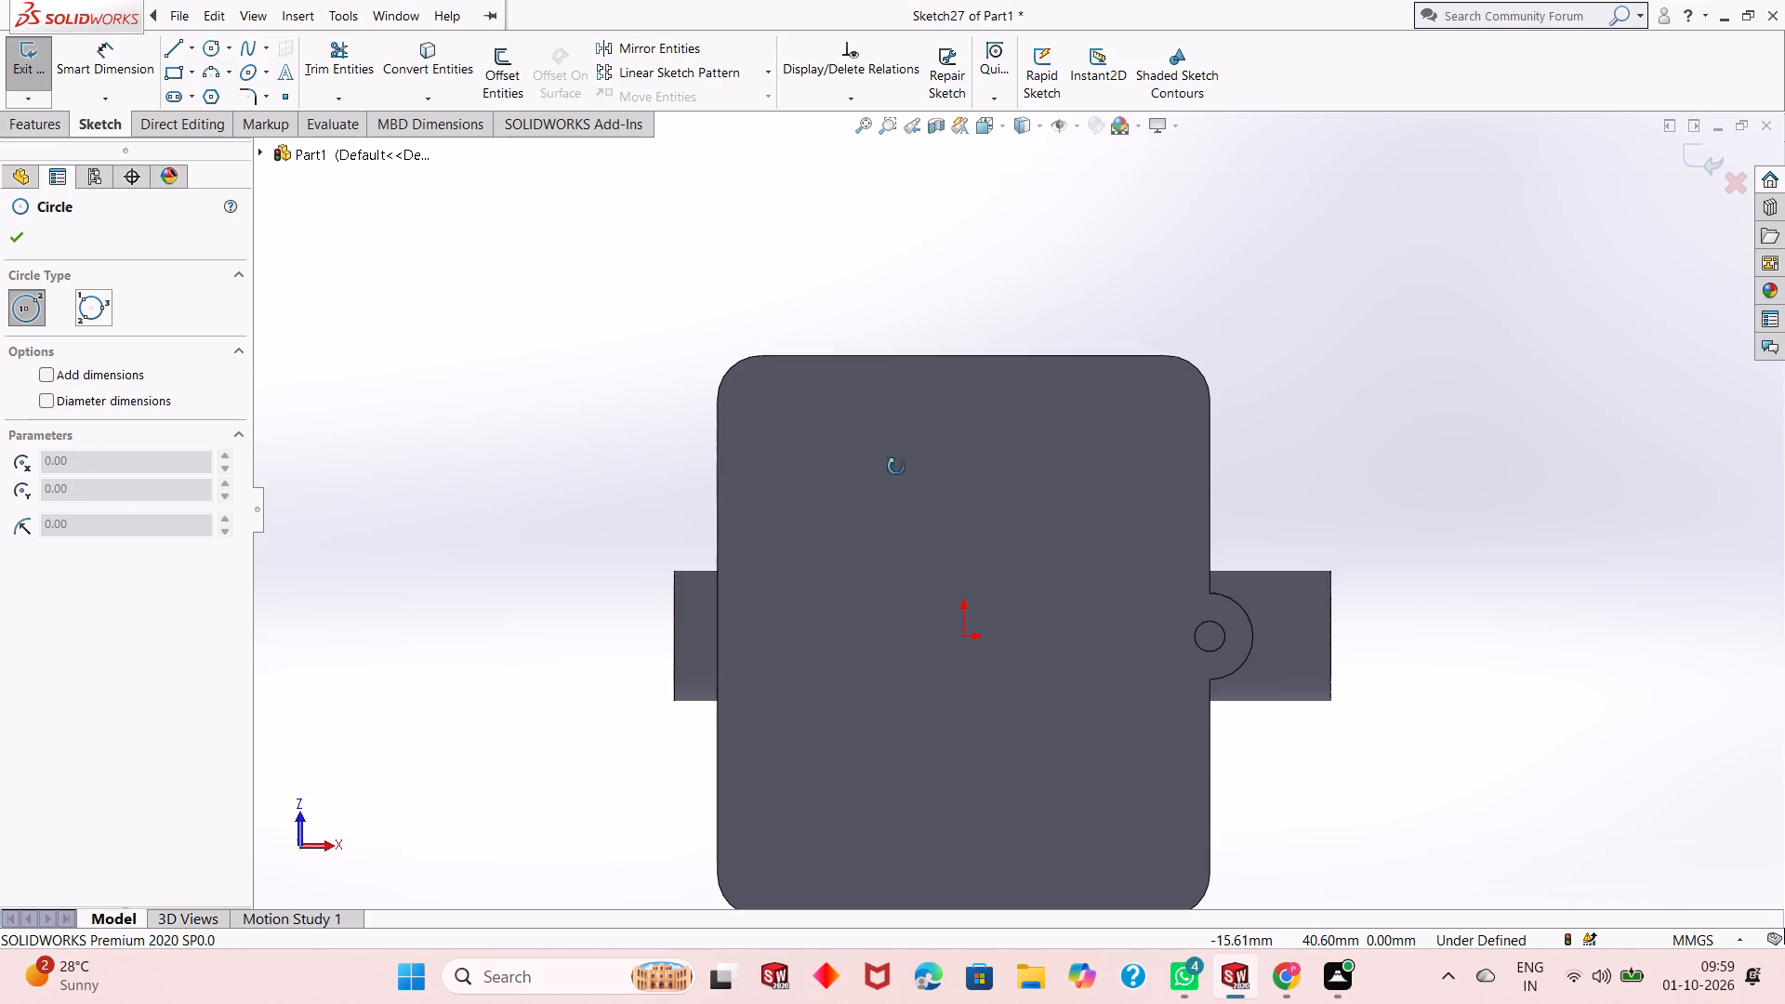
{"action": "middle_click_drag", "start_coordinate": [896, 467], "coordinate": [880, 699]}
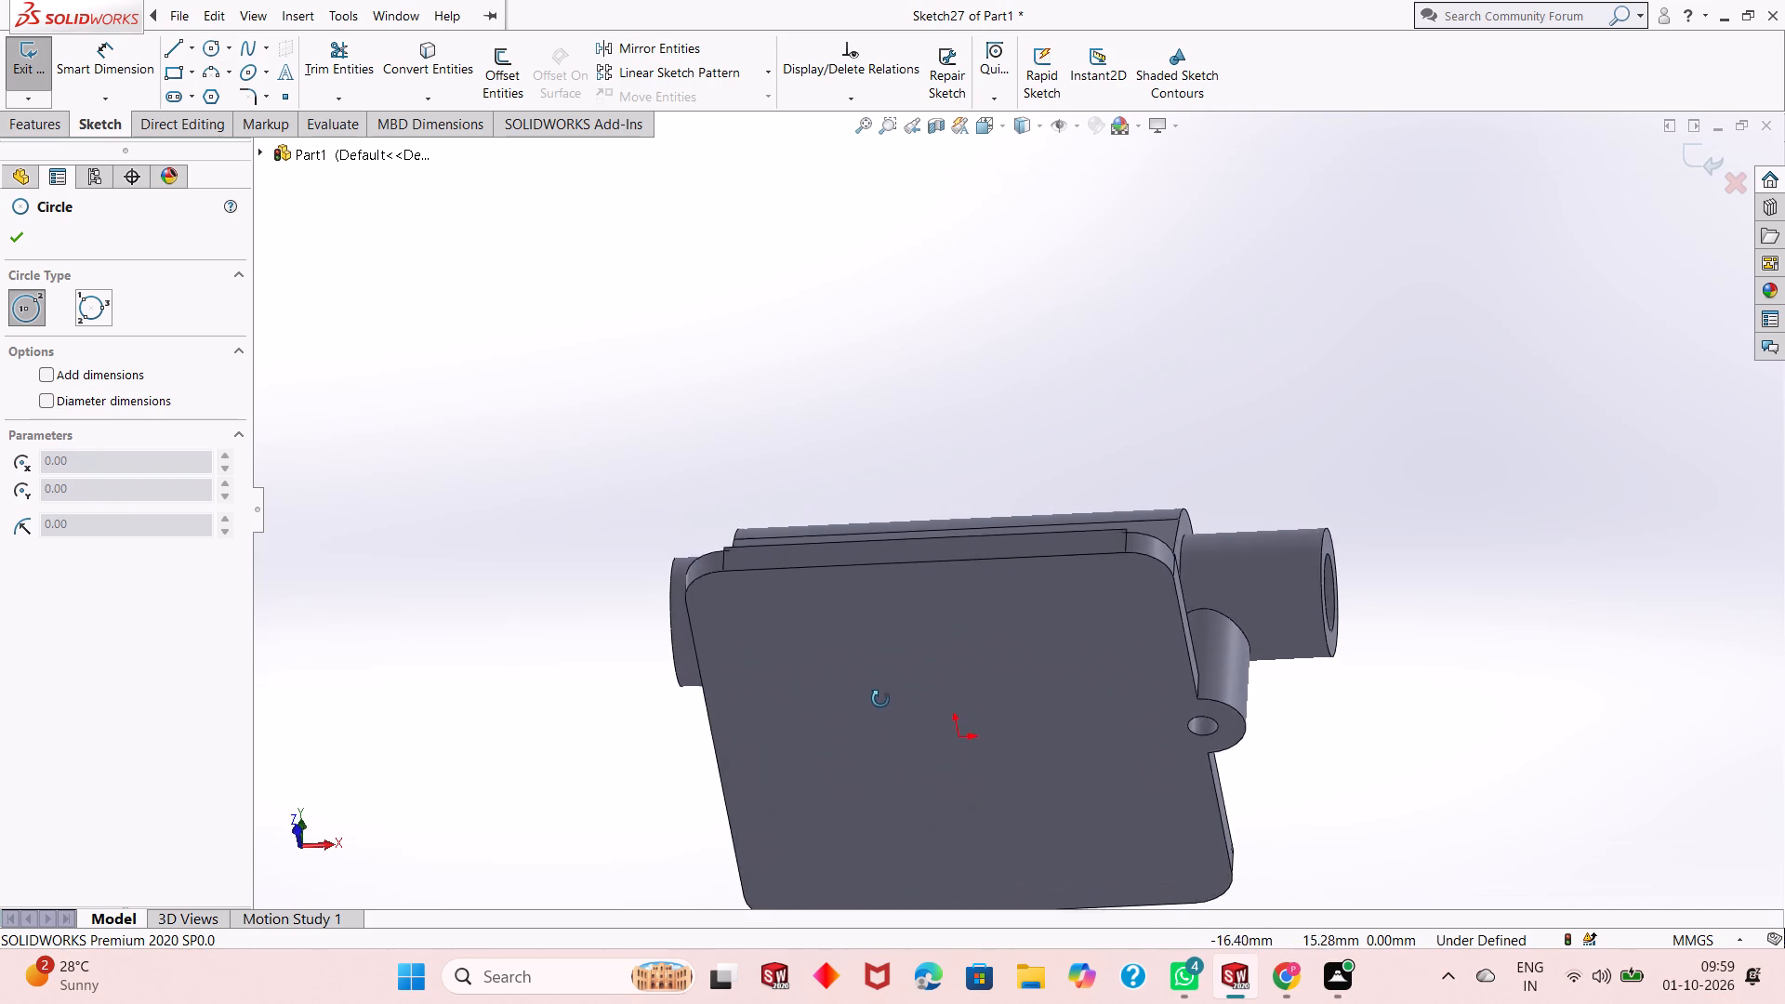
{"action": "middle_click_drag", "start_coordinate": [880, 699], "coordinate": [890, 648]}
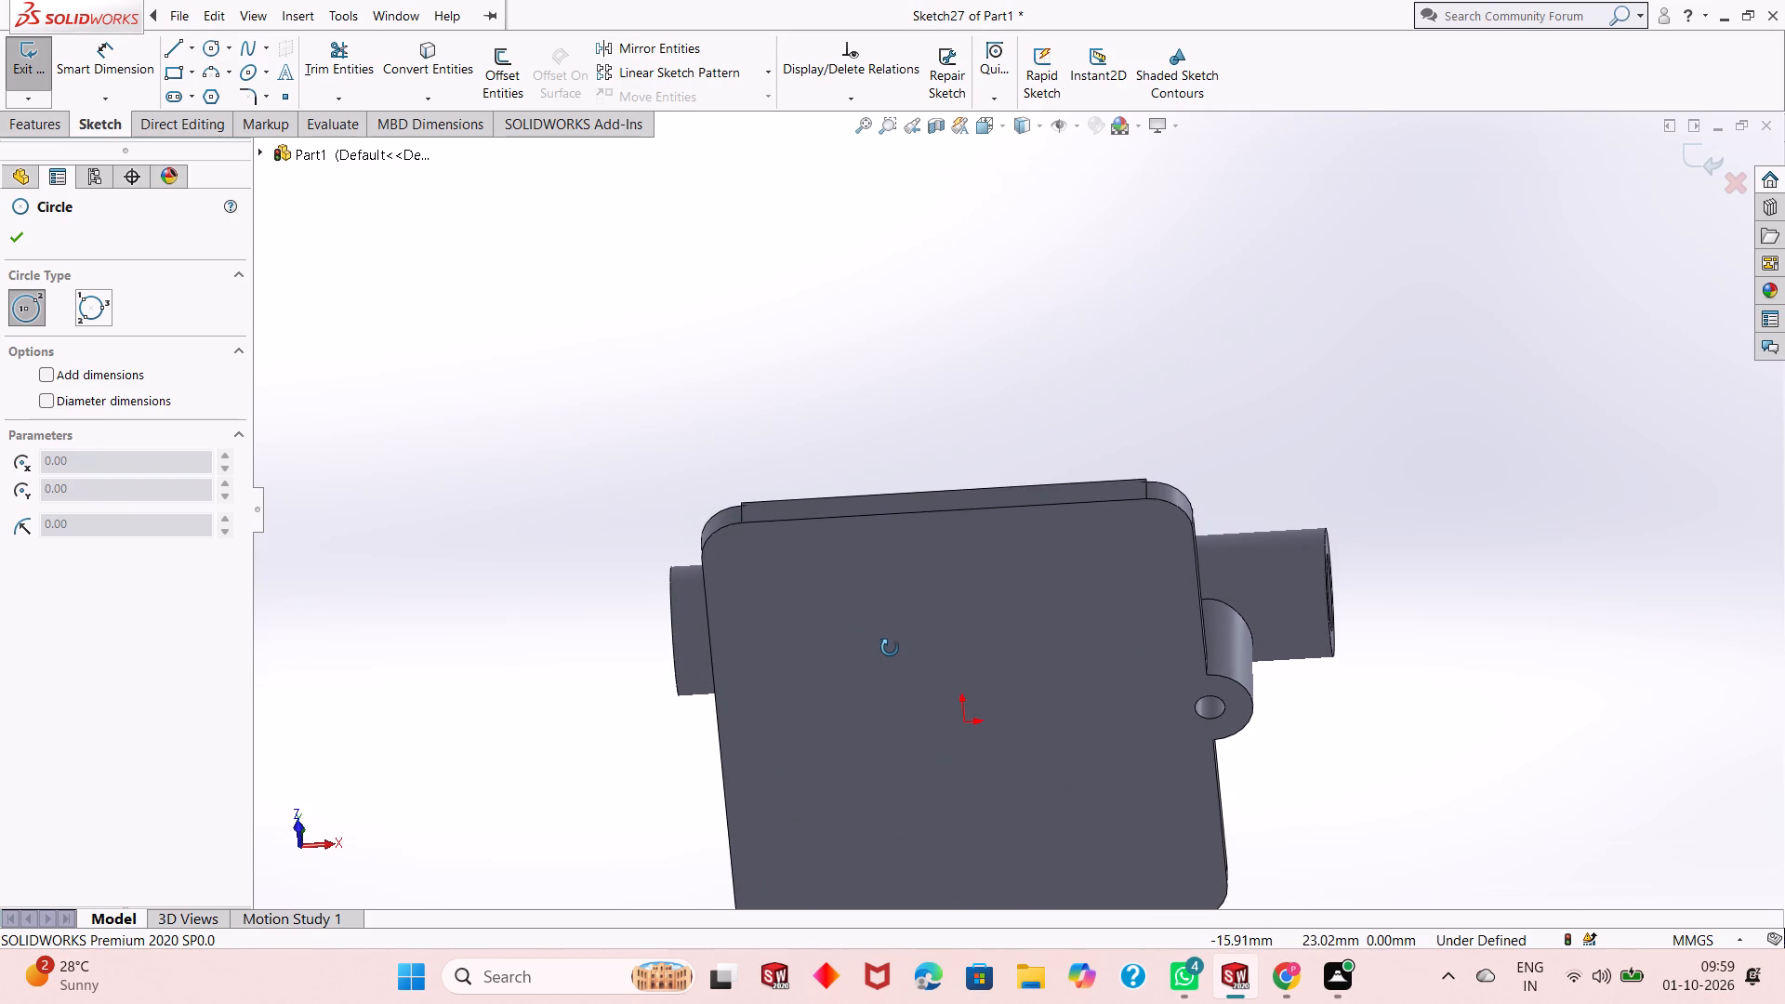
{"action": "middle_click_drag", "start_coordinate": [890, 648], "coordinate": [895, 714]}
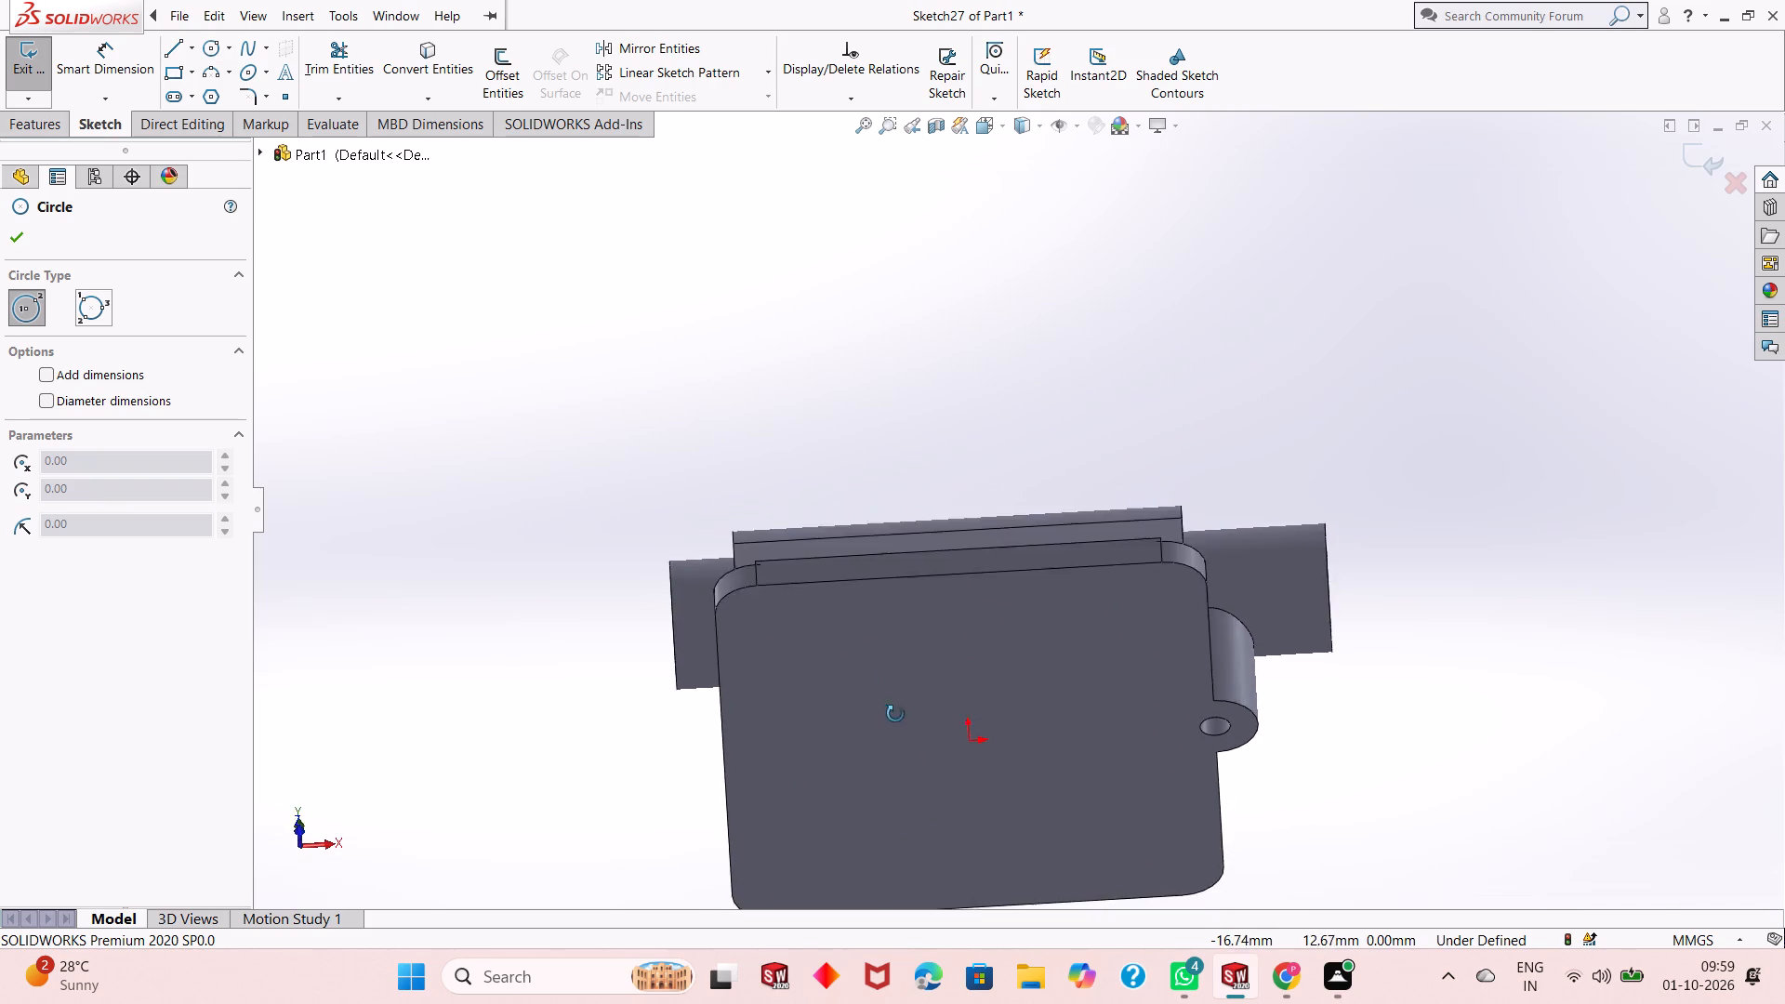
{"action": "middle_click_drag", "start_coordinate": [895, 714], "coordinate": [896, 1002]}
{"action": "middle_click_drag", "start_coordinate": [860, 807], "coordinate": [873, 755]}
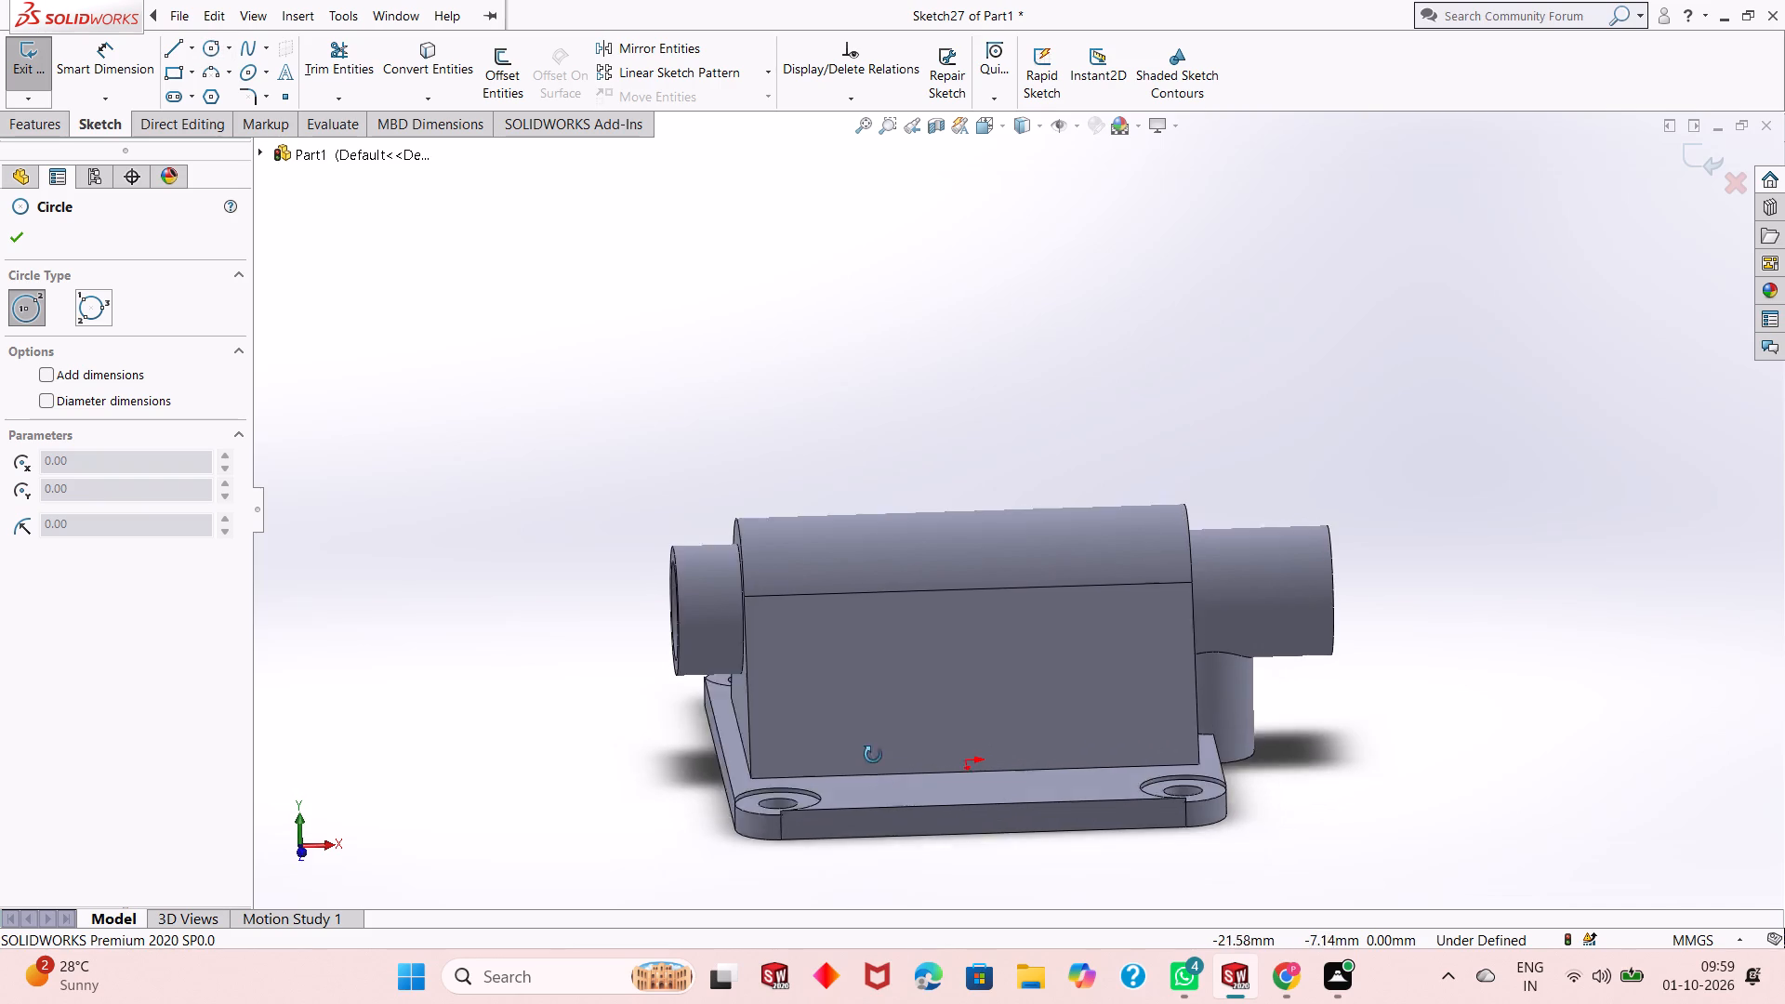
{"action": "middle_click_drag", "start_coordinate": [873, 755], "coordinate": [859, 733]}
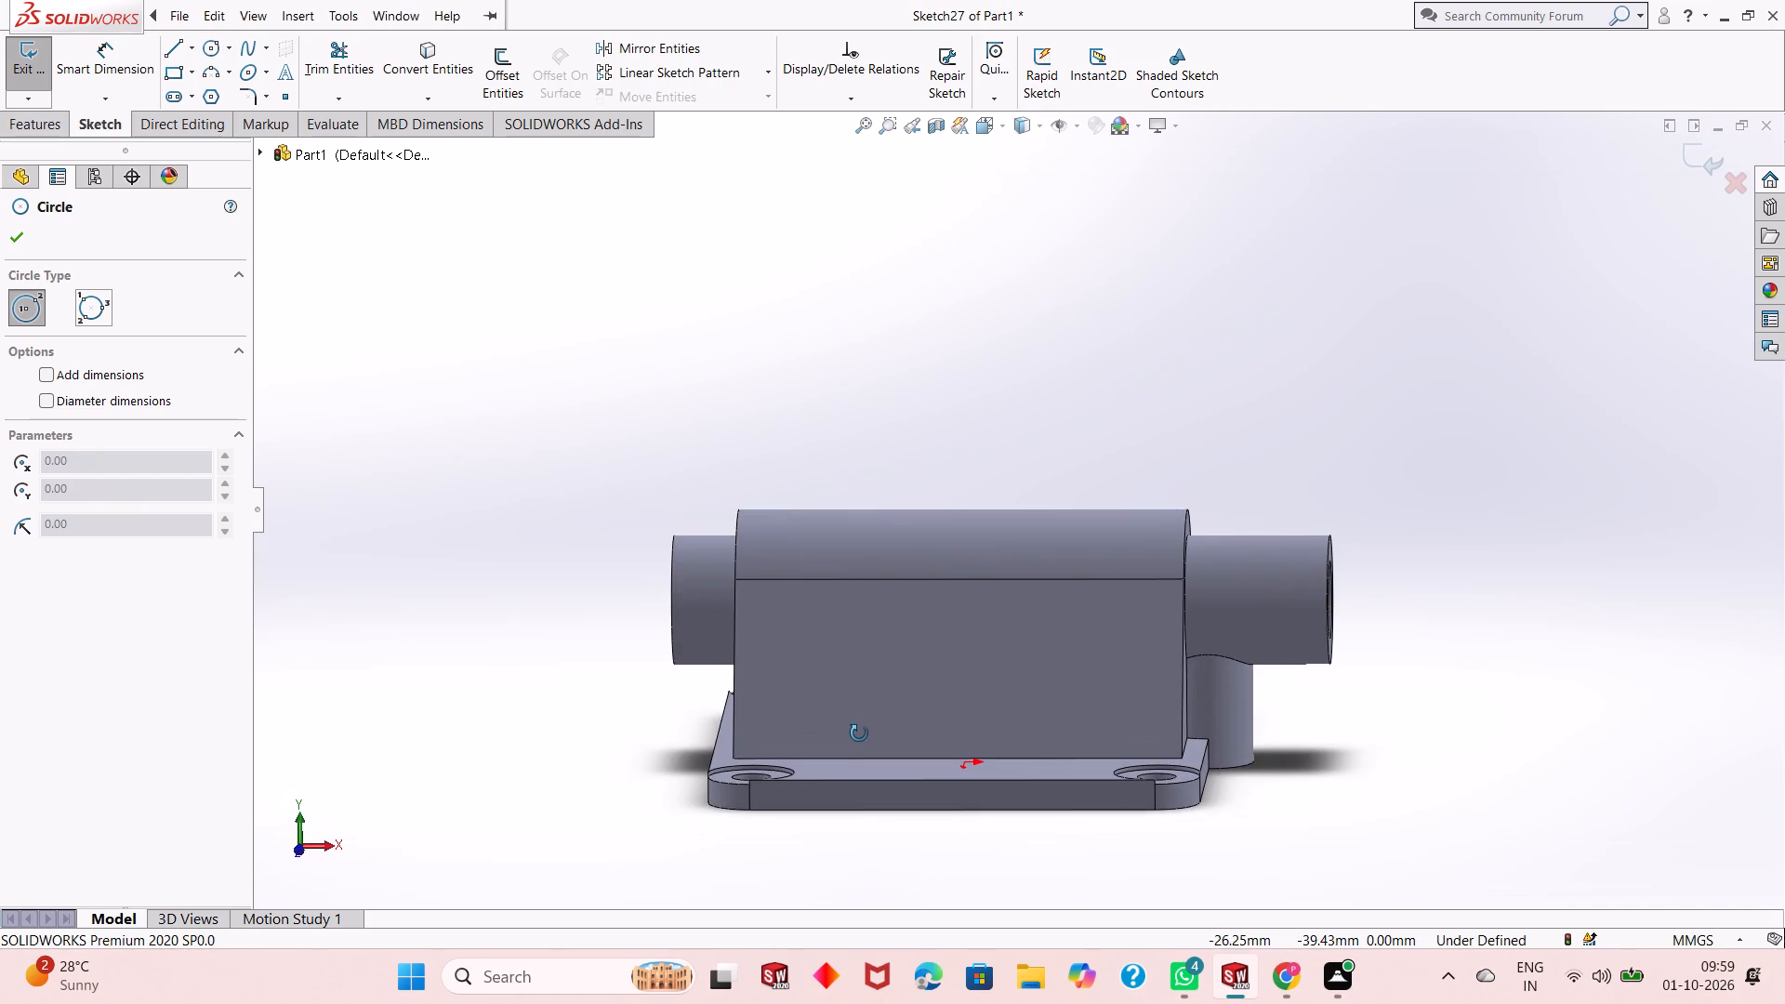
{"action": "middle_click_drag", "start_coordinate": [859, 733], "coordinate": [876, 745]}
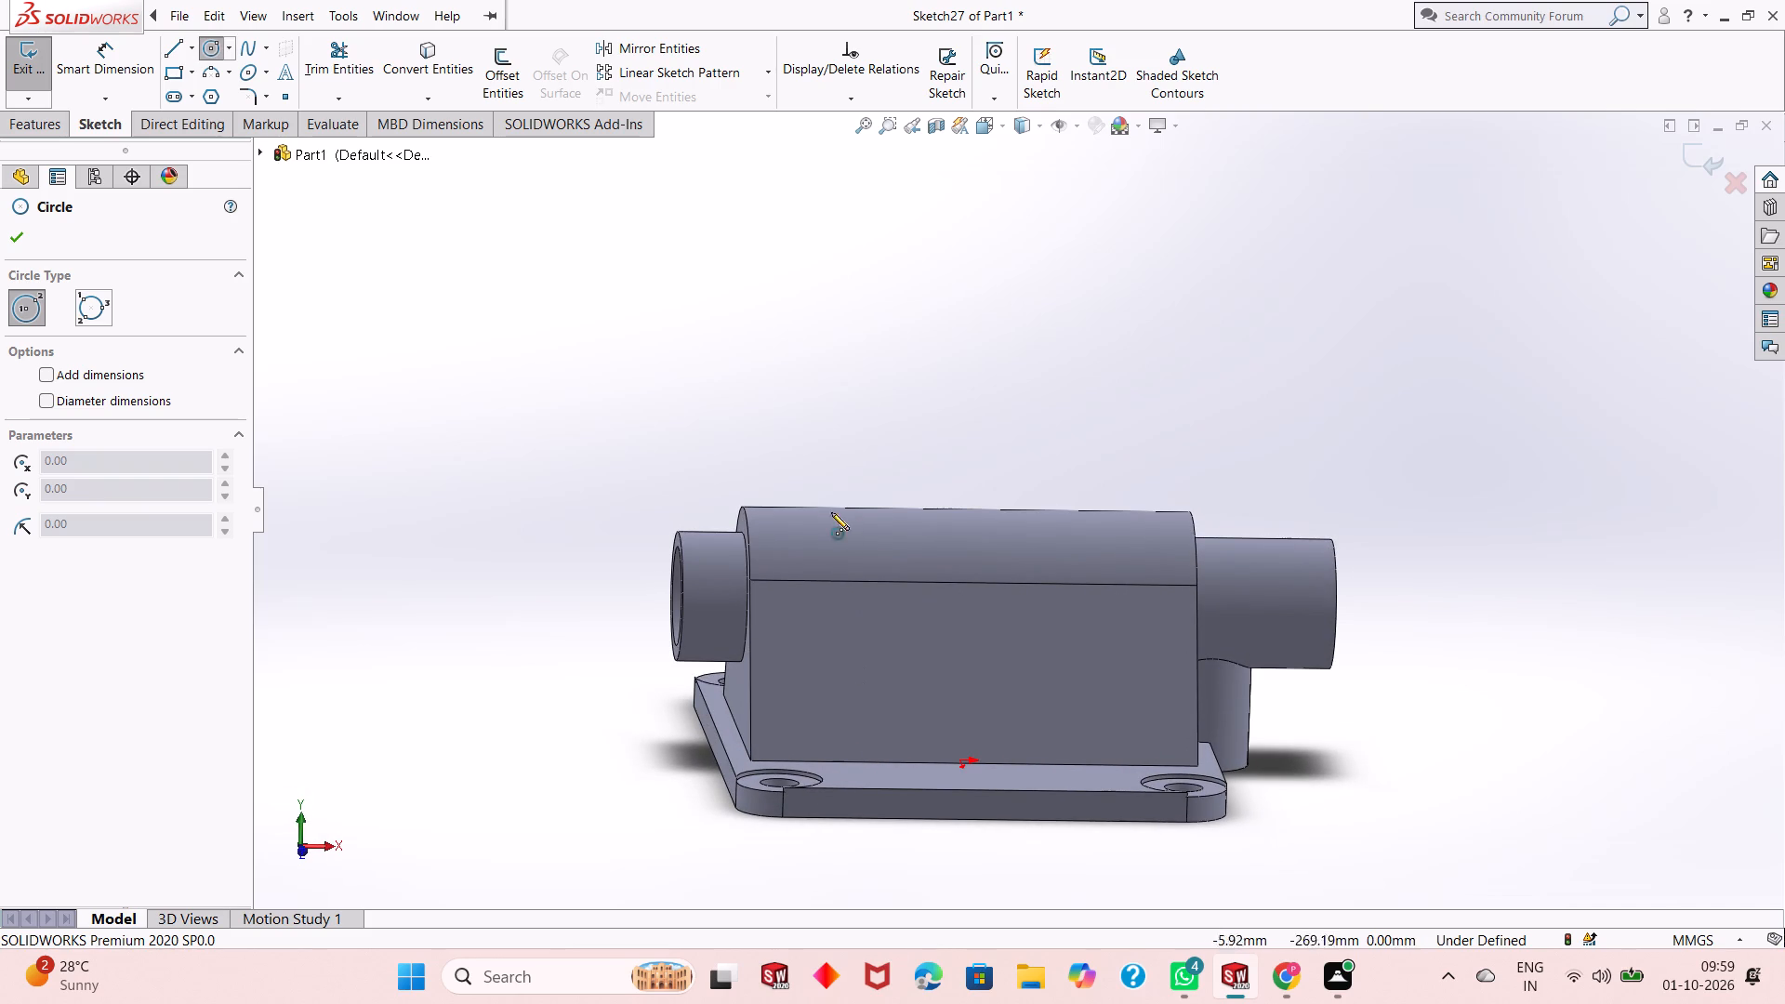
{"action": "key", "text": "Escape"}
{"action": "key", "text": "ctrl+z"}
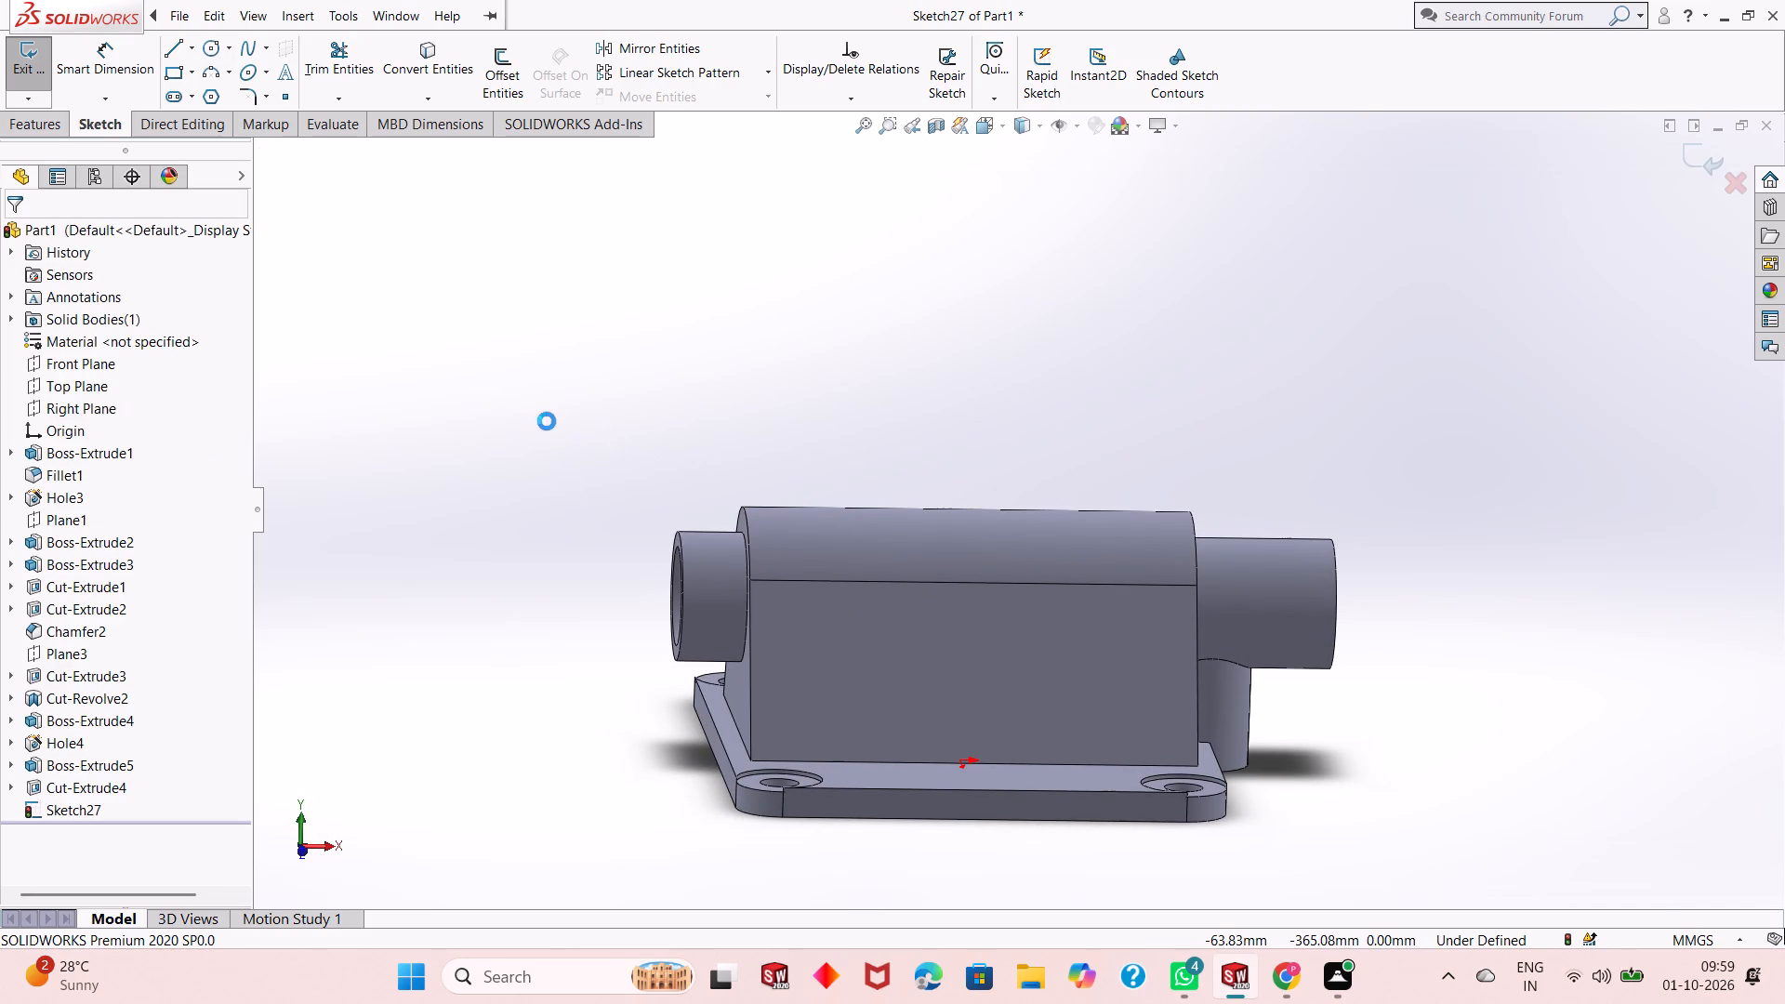
Section the bracket at the Front Plane, examine the shorter boss's stepped bore and the body cavity, and turn off the section view.
{"action": "left_click", "coordinate": [932, 128]}
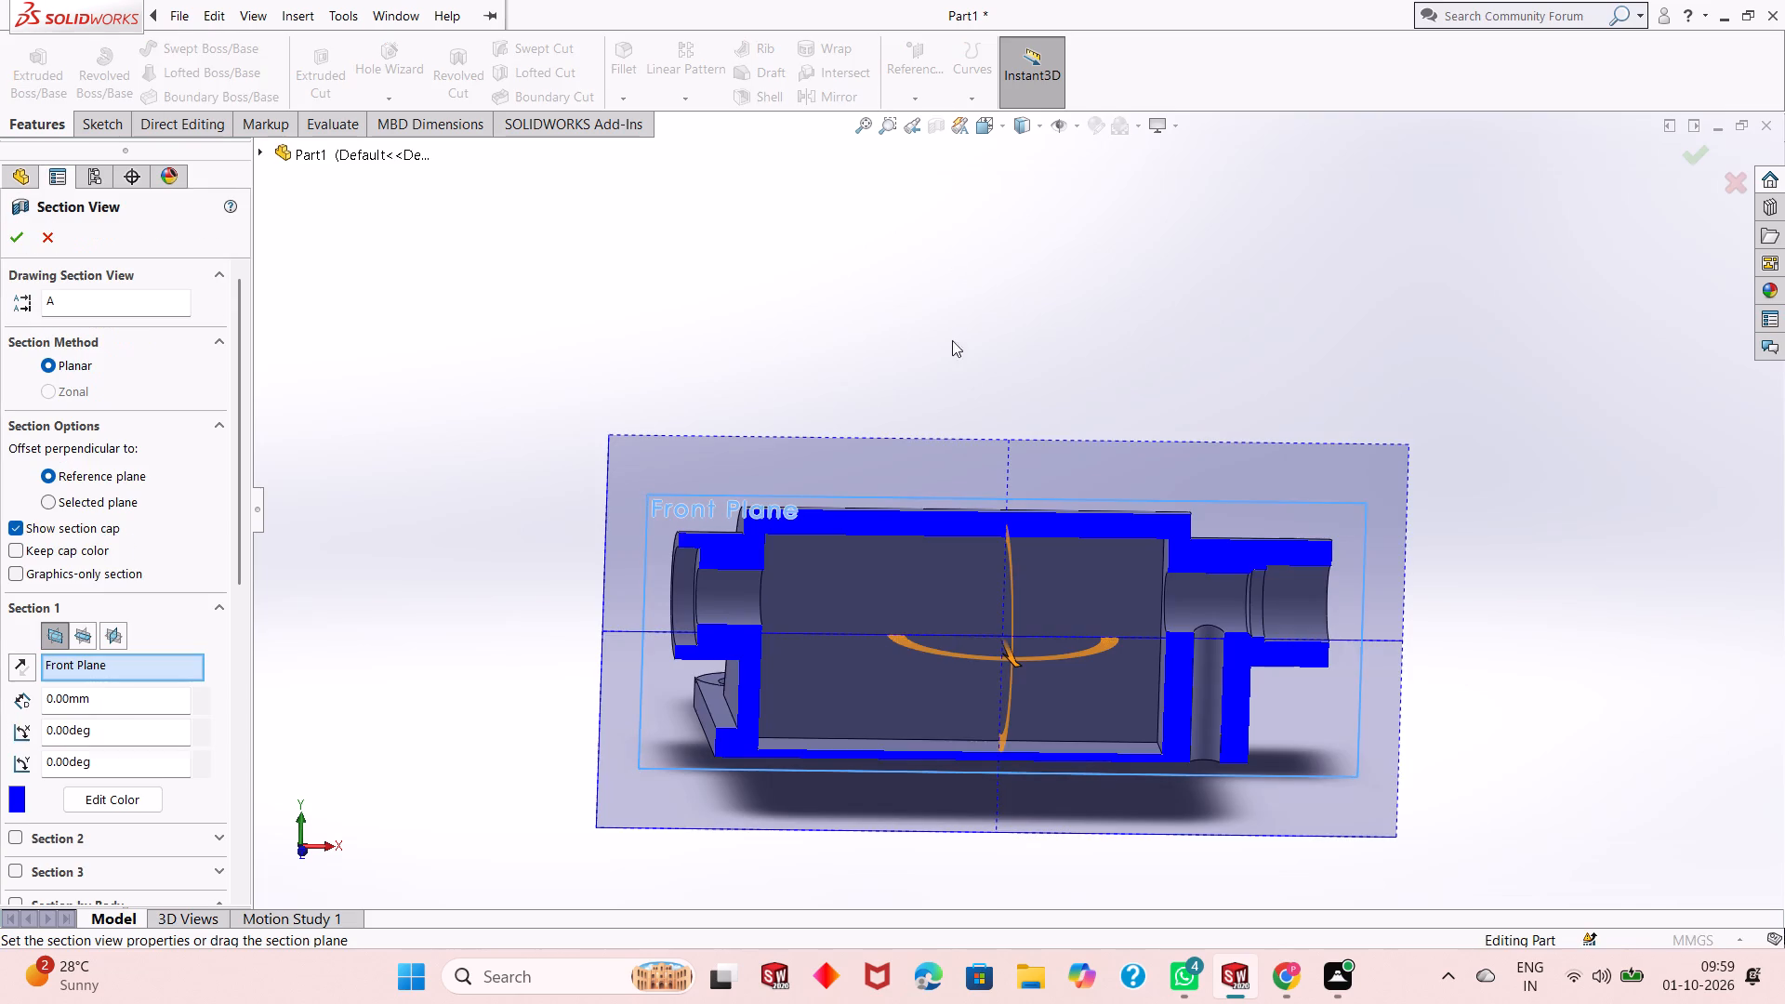
{"action": "middle_click_drag", "start_coordinate": [1003, 384], "coordinate": [976, 387]}
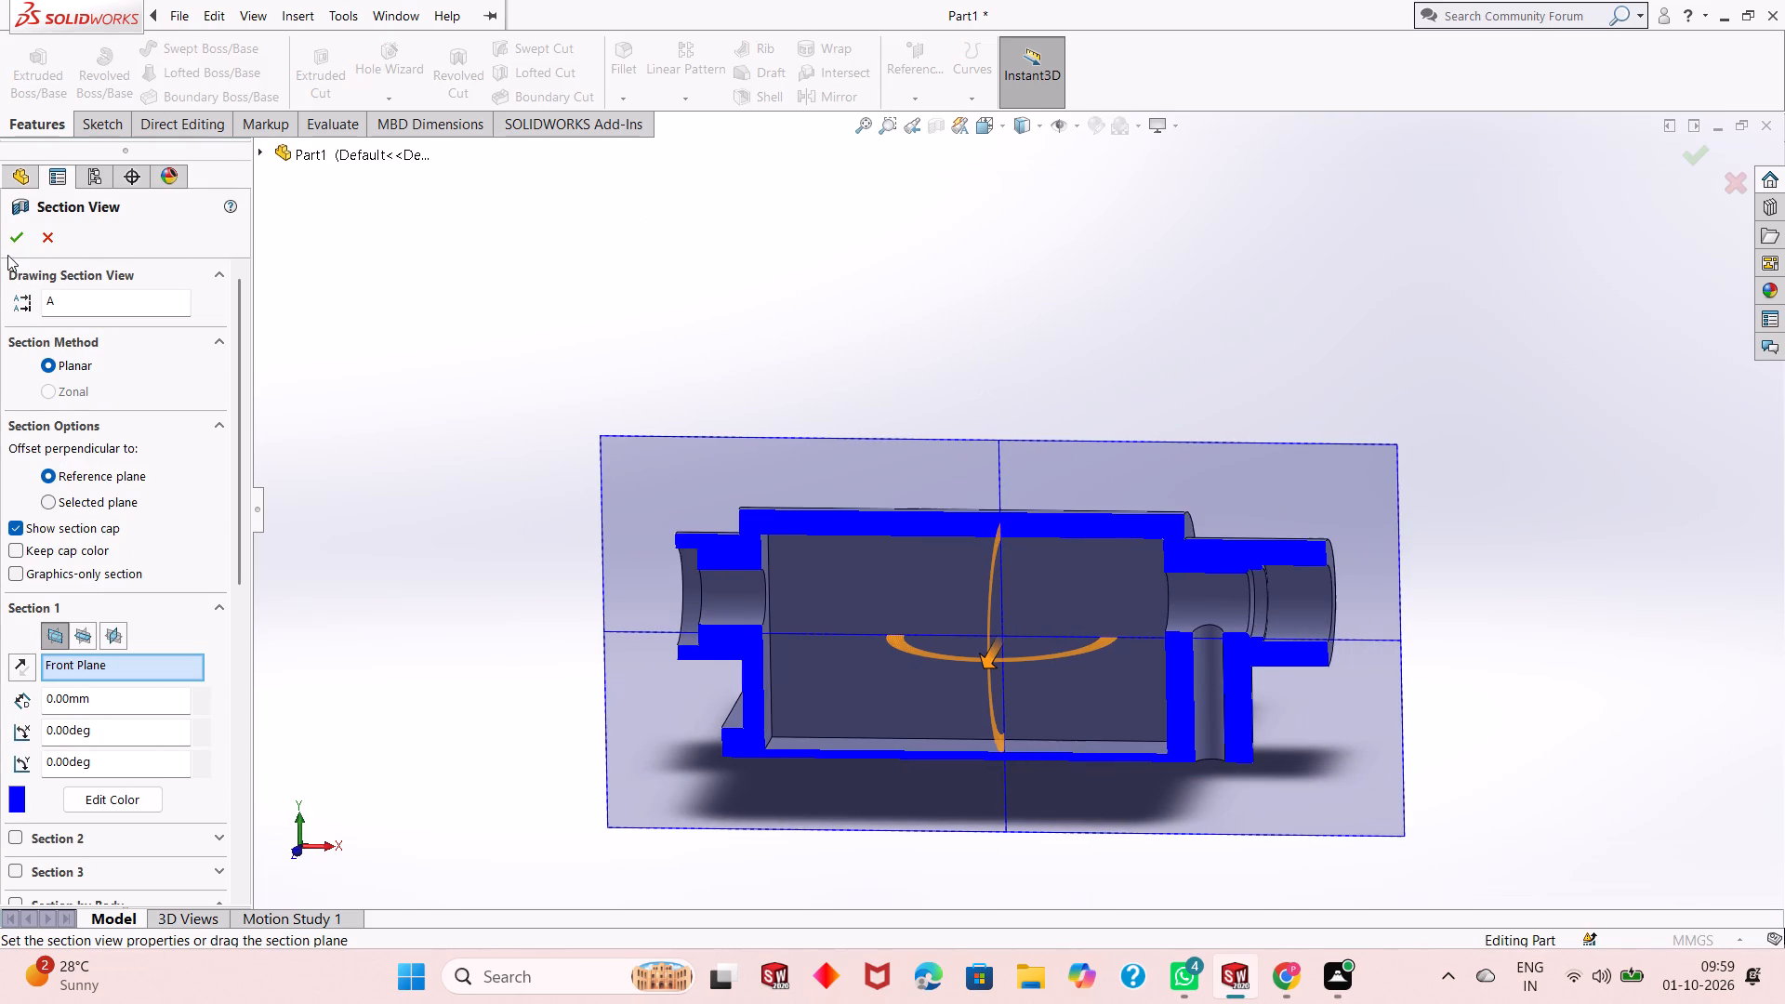
{"action": "left_click", "coordinate": [9, 239]}
{"action": "scroll", "coordinate": [851, 630], "scroll_direction": "down", "scroll_amount": 3}
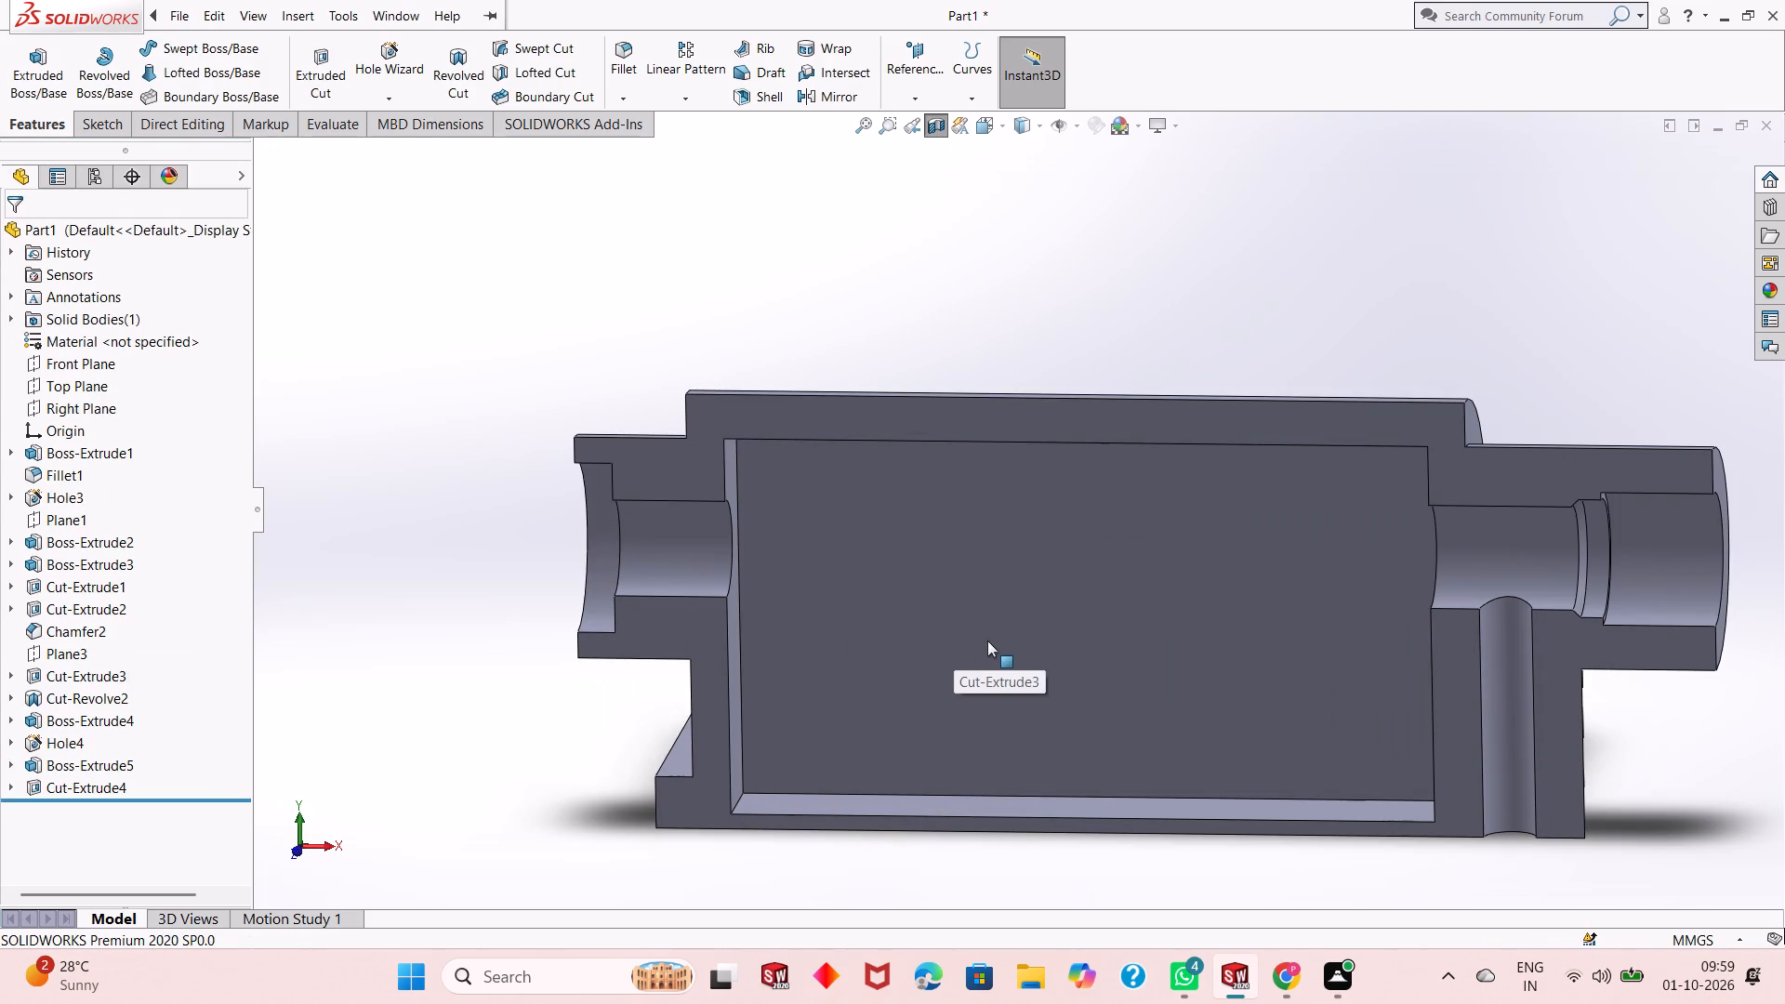
{"action": "middle_click_drag", "start_coordinate": [823, 534], "coordinate": [848, 505]}
{"action": "scroll", "coordinate": [682, 482], "scroll_direction": "down", "scroll_amount": 3}
{"action": "middle_click", "coordinate": [723, 499]}
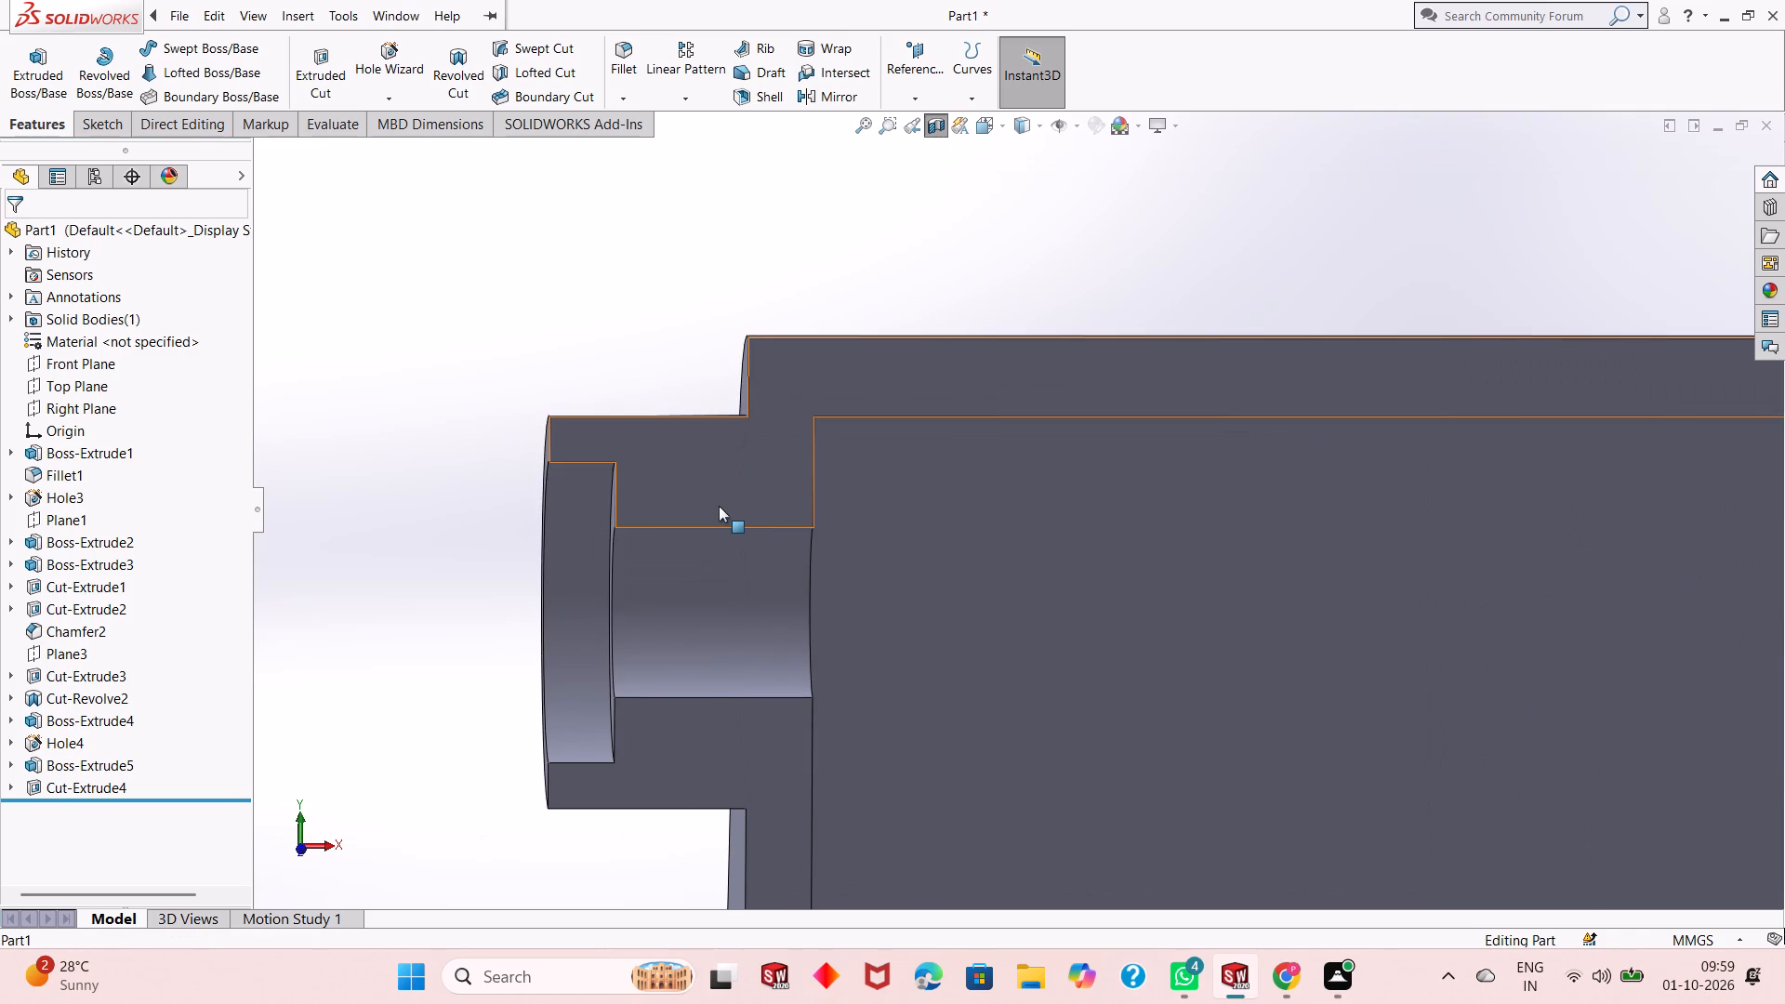
{"action": "scroll", "coordinate": [758, 665], "scroll_direction": "up", "scroll_amount": 3}
{"action": "middle_click_drag", "start_coordinate": [899, 780], "coordinate": [889, 759]}
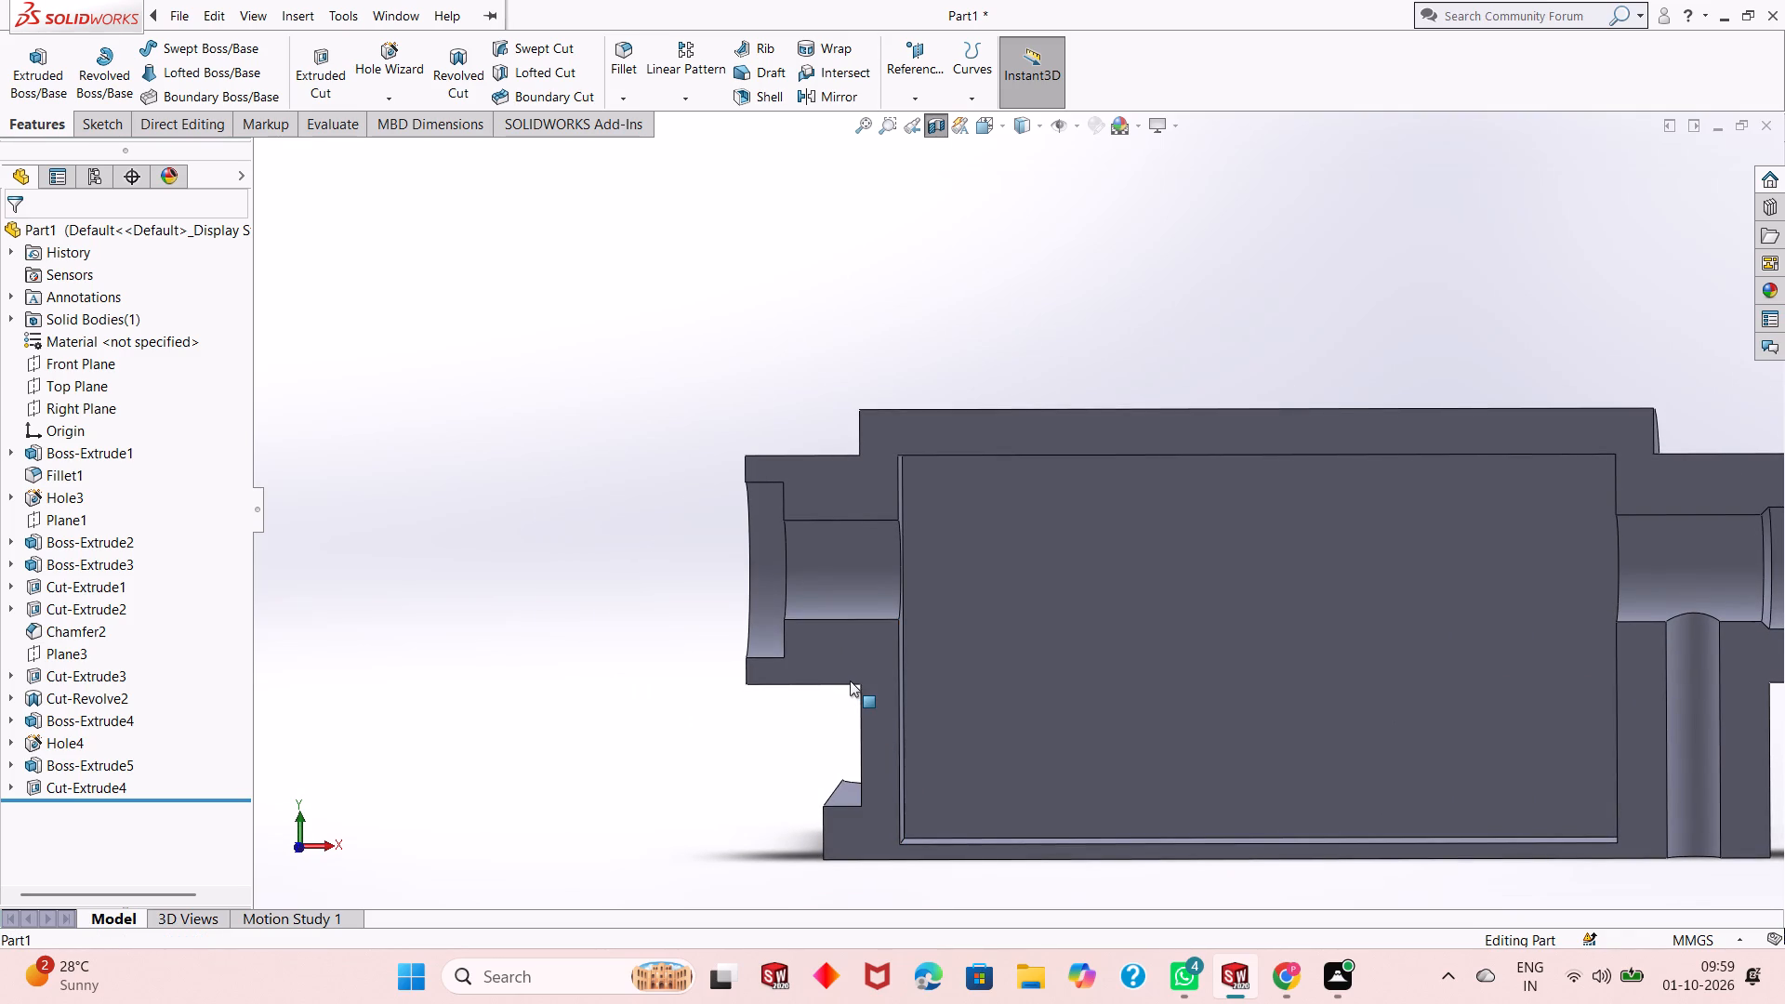
{"action": "scroll", "coordinate": [858, 678], "scroll_direction": "down", "scroll_amount": 3}
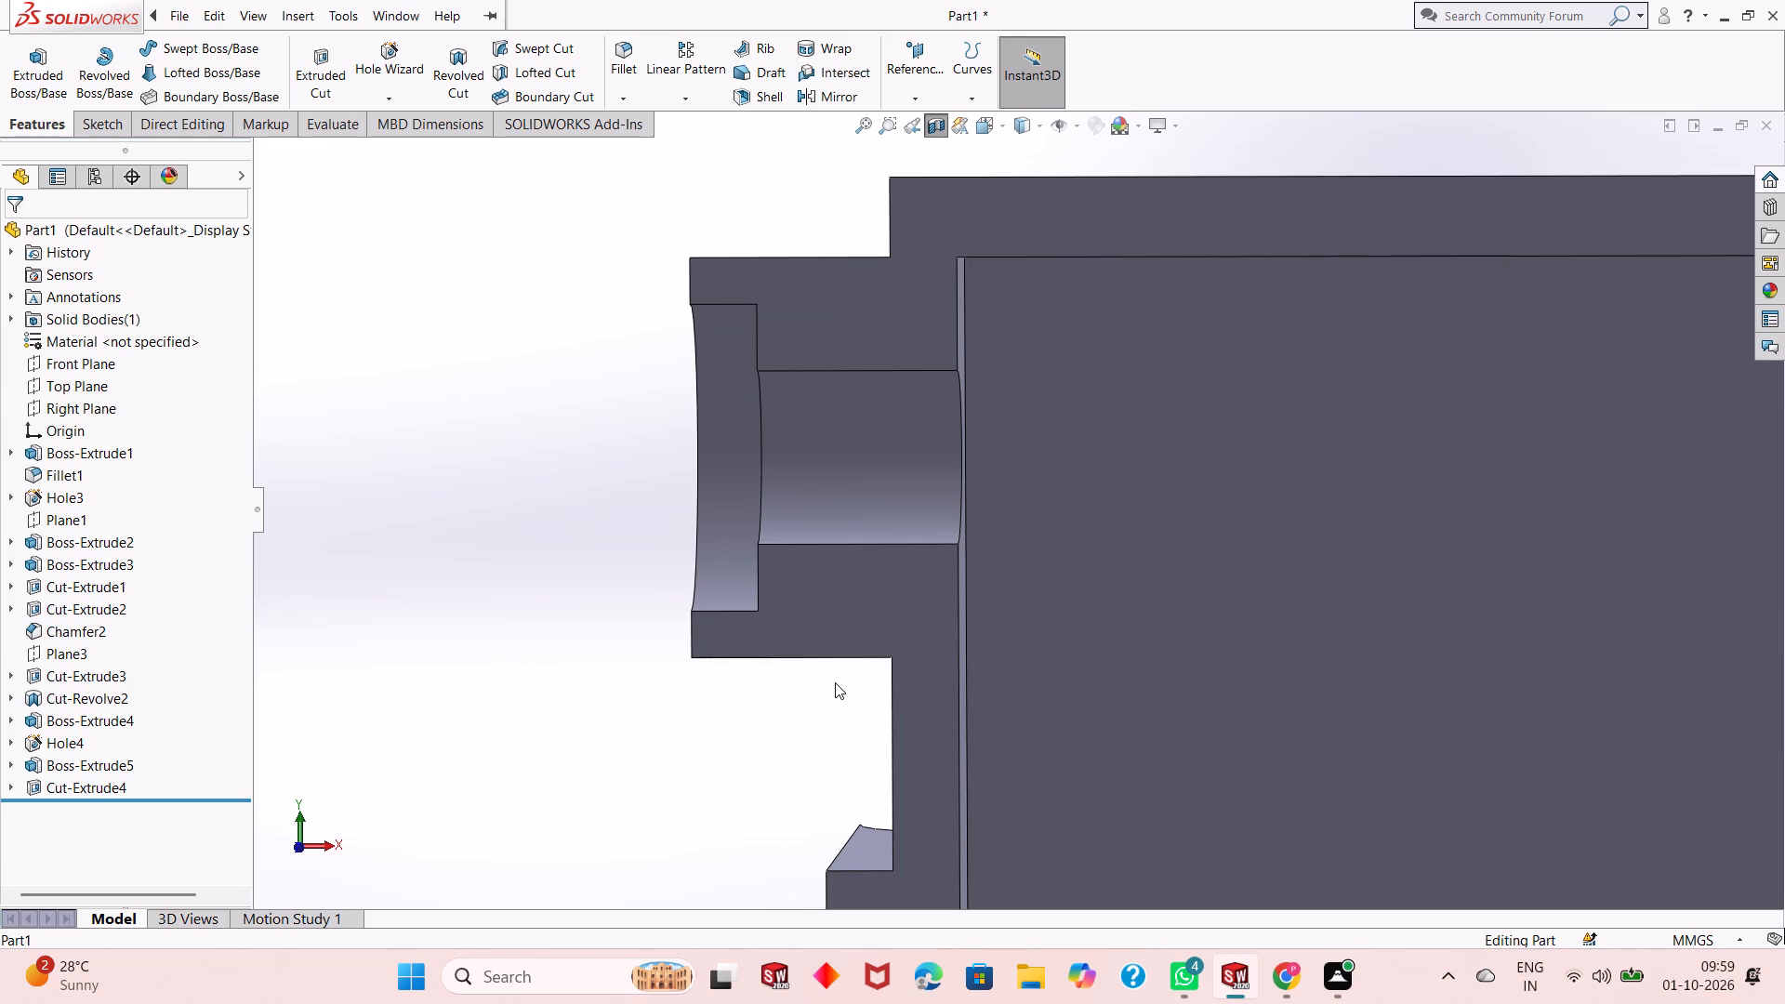
{"action": "scroll", "coordinate": [833, 684], "scroll_direction": "up", "scroll_amount": 5}
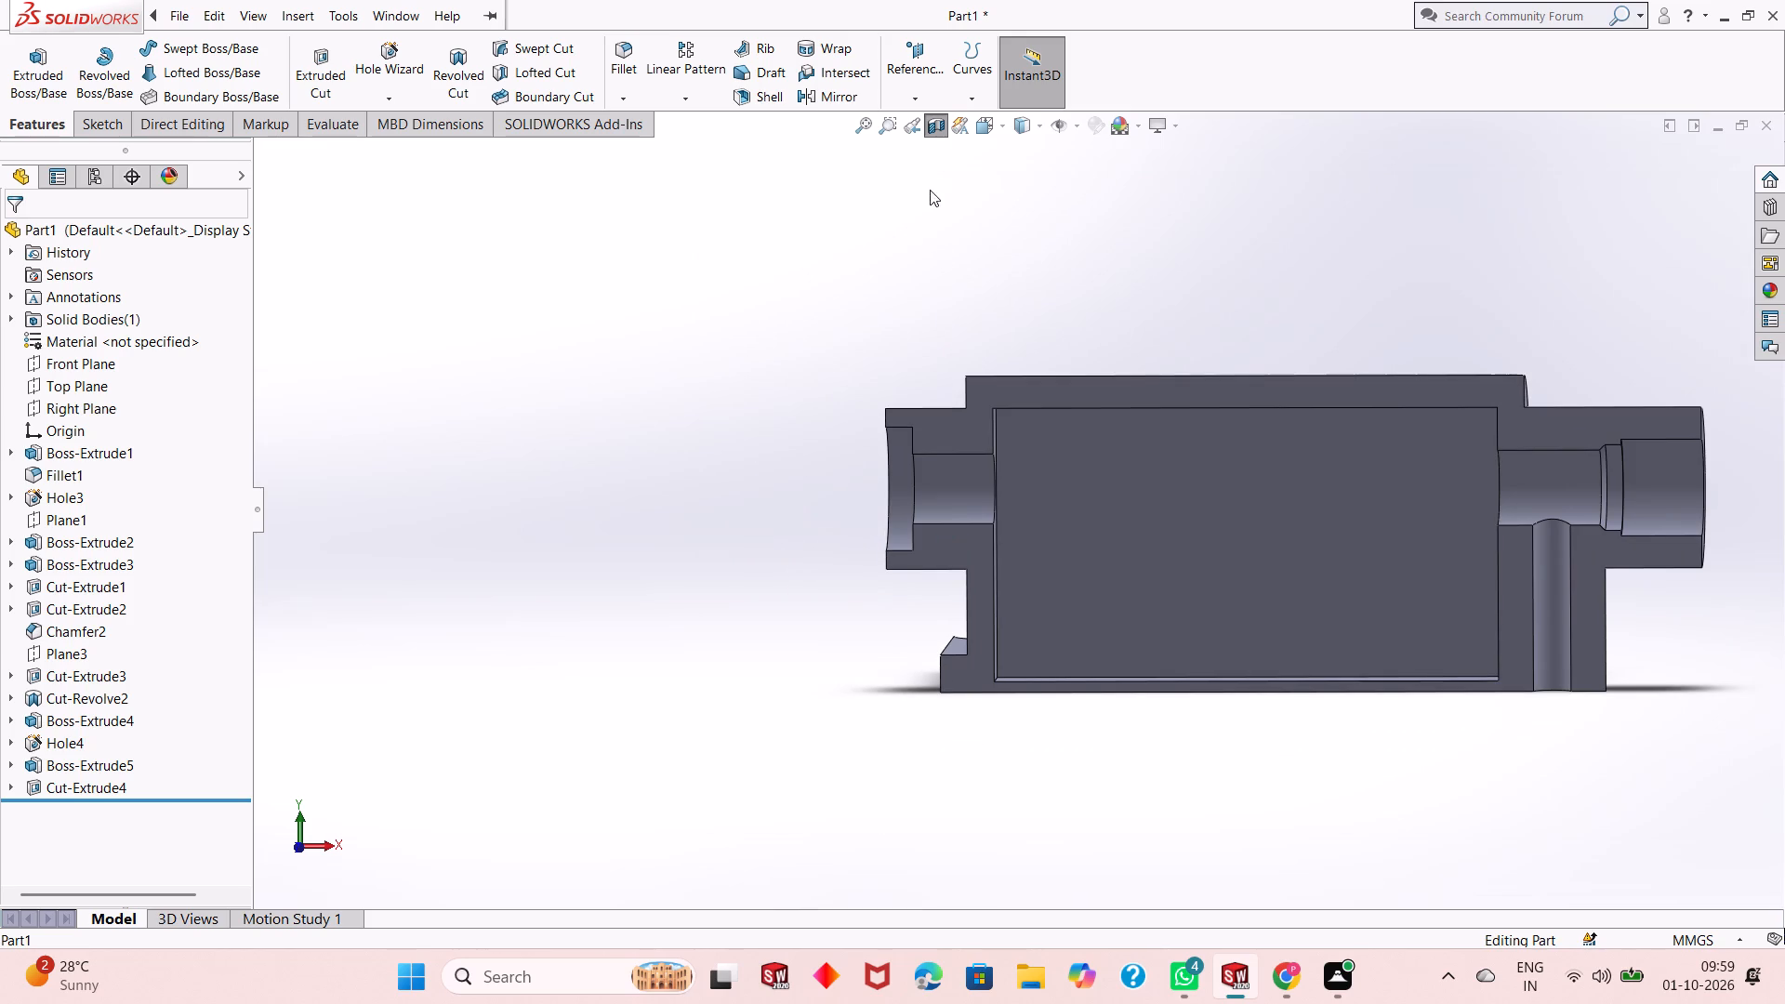
{"action": "left_click", "coordinate": [932, 128]}
Start a new sketch on the base's underside.
{"action": "scroll", "coordinate": [1093, 654], "scroll_direction": "up", "scroll_amount": 1}
{"action": "middle_click_drag", "start_coordinate": [1093, 654], "coordinate": [1093, 641]}
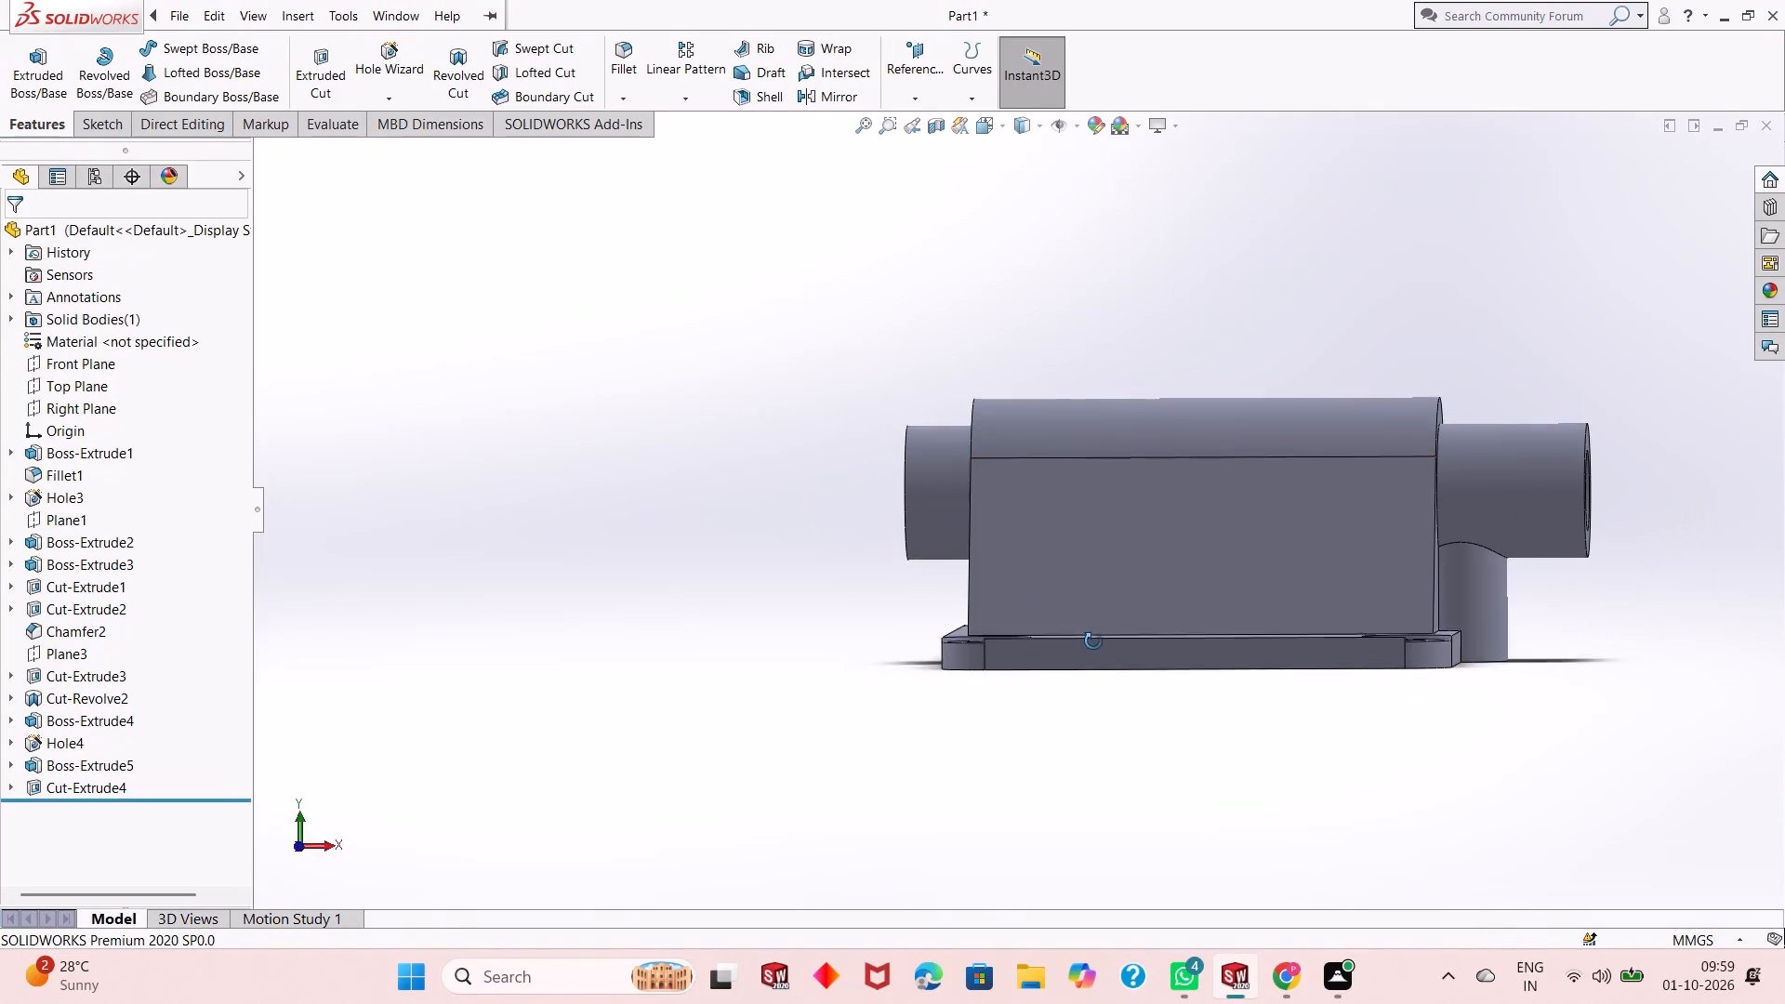
{"action": "middle_click_drag", "start_coordinate": [1093, 641], "coordinate": [1118, 881]}
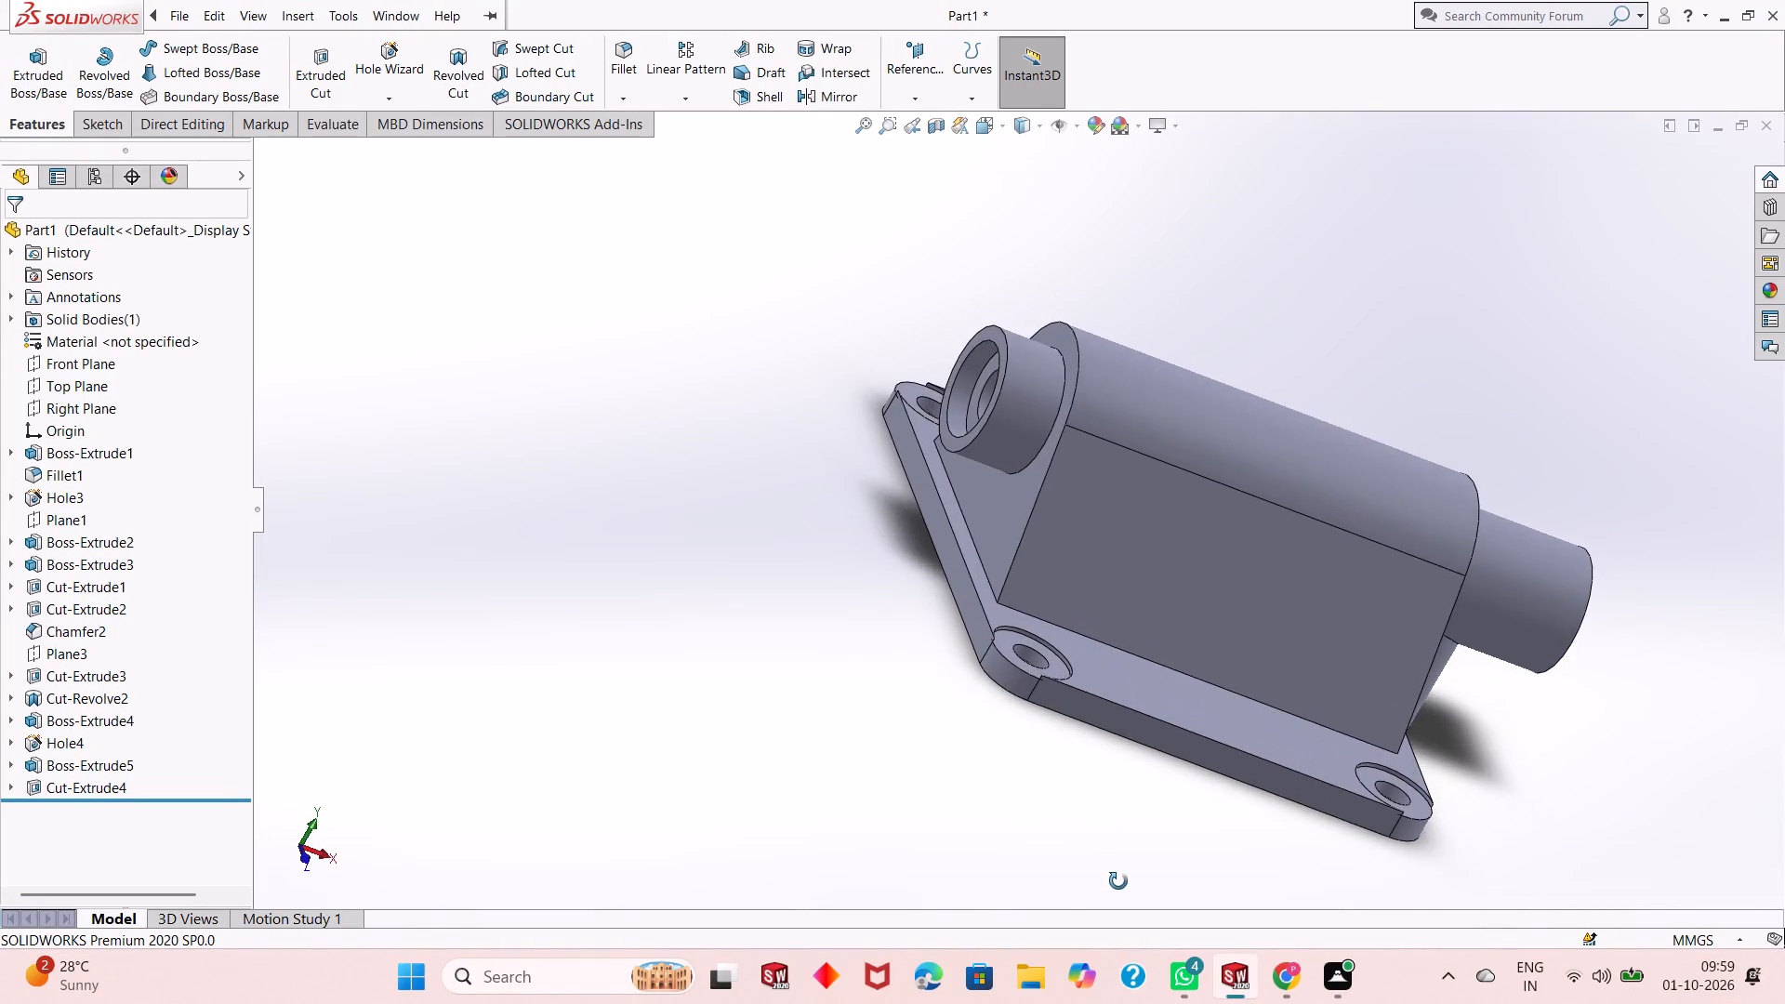
{"action": "middle_click_drag", "start_coordinate": [1118, 881], "coordinate": [913, 400]}
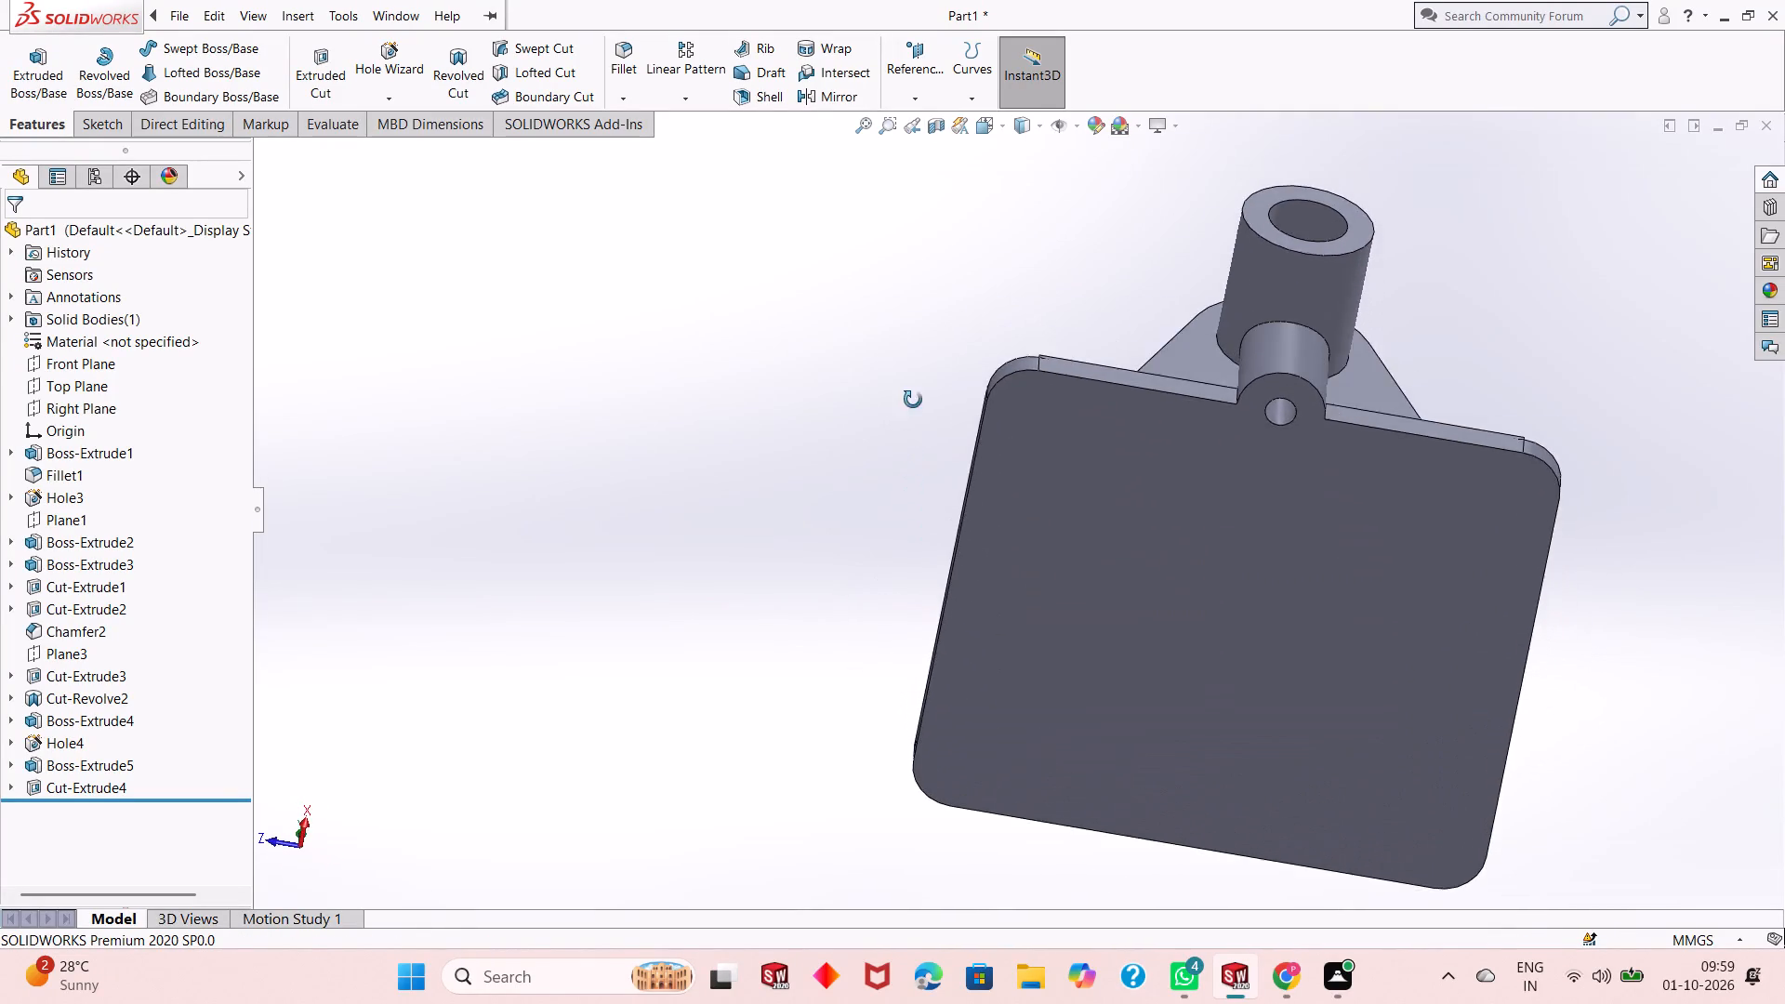
{"action": "middle_click_drag", "start_coordinate": [913, 400], "coordinate": [898, 436]}
{"action": "scroll", "coordinate": [898, 435], "scroll_direction": "up", "scroll_amount": 1}
{"action": "left_click", "coordinate": [1021, 577]}
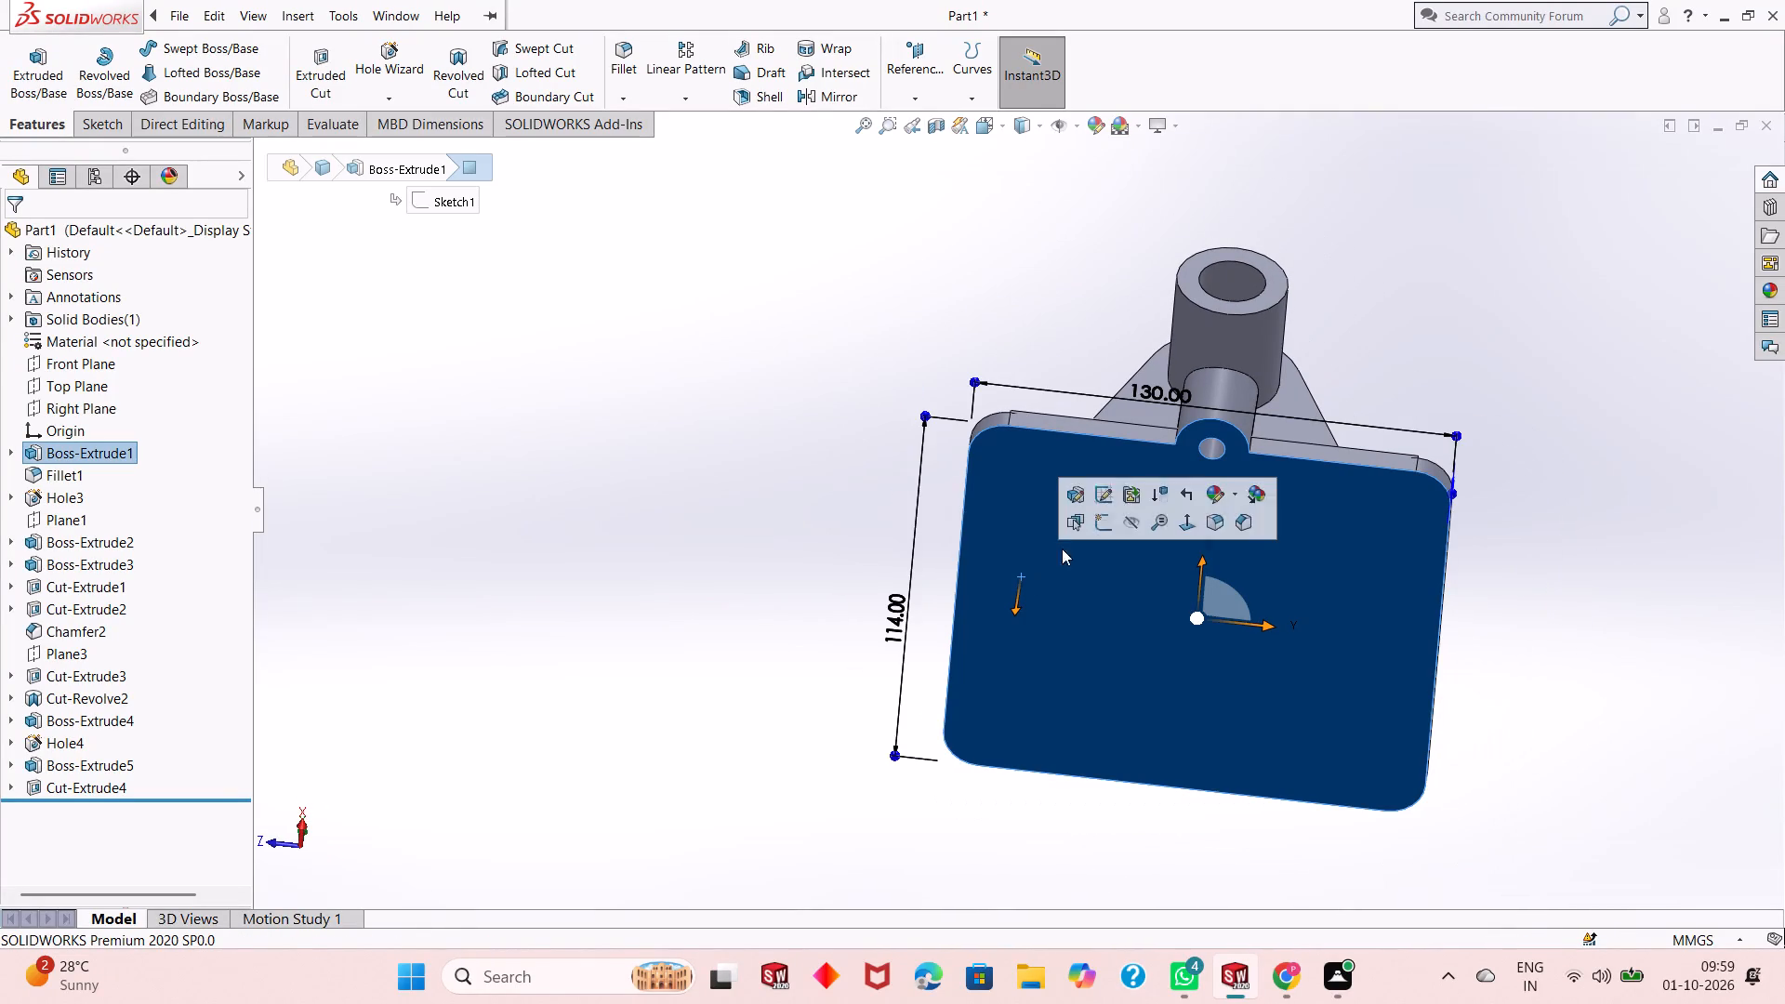
{"action": "left_click", "coordinate": [1103, 528]}
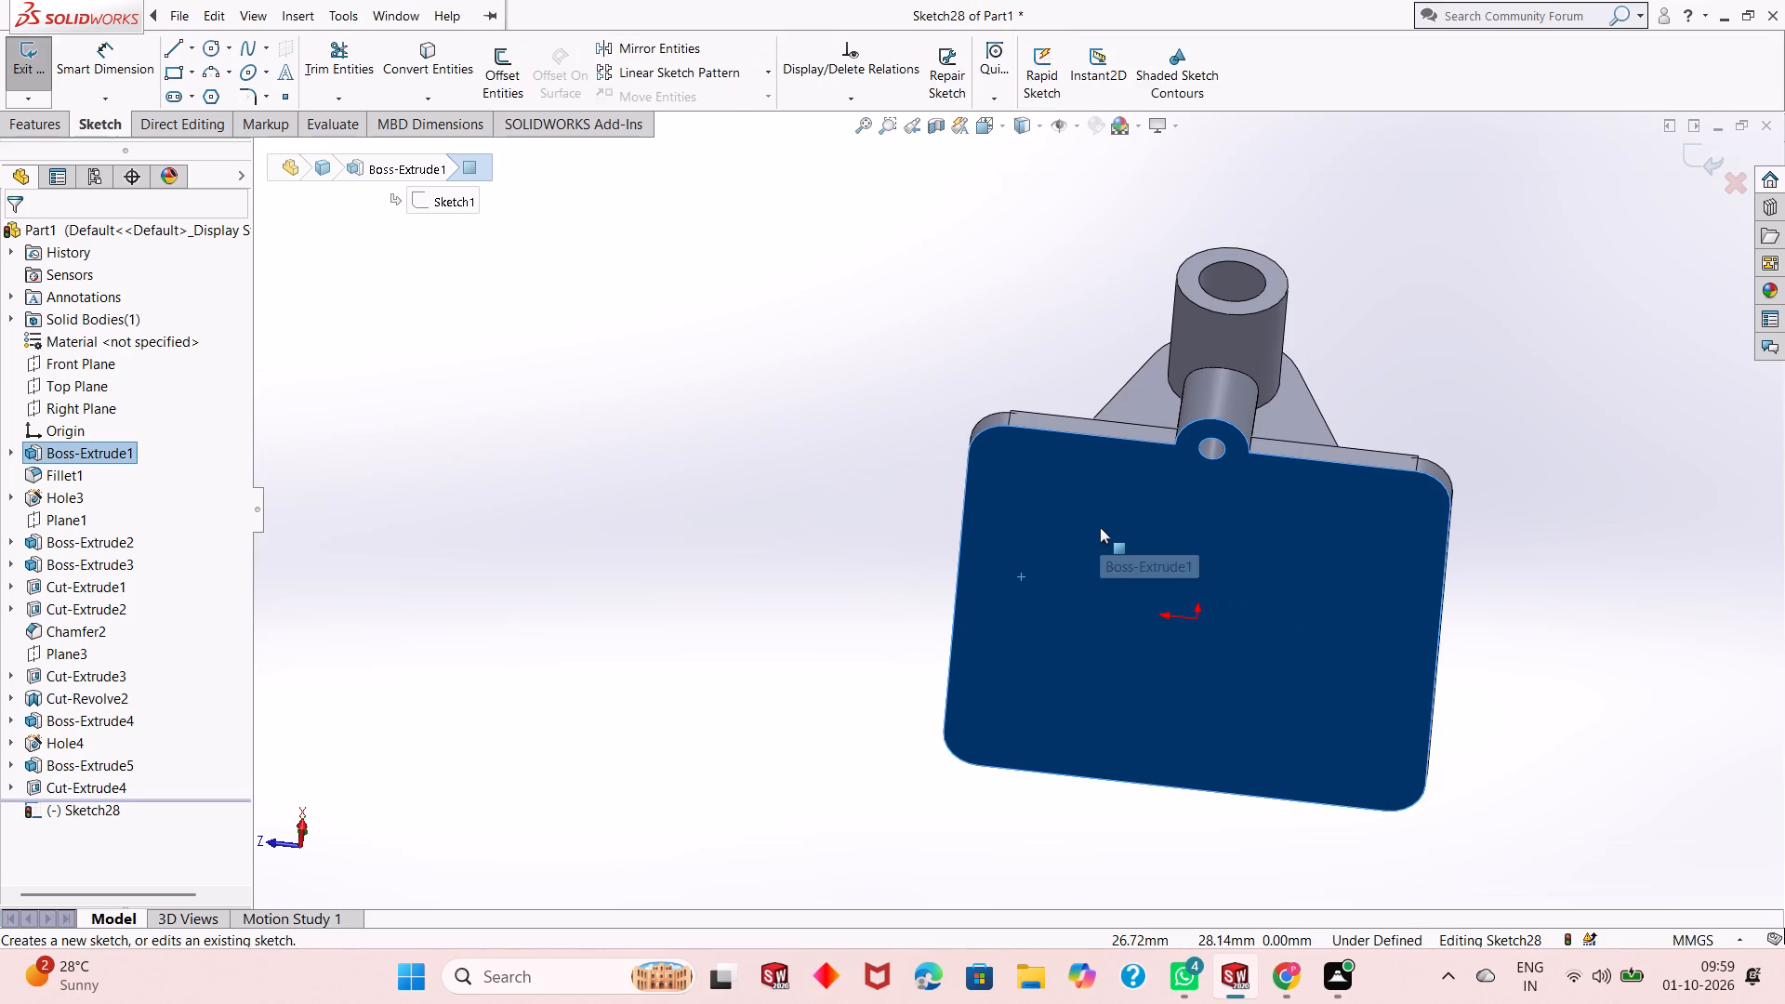
Sketch a circle of about 36 mm radius centred on the upper short edge of the base's underside.
{"action": "key", "text": "ctrl+8"}
{"action": "scroll", "coordinate": [1101, 640], "scroll_direction": "up", "scroll_amount": 3}
{"action": "key", "text": "Escape"}
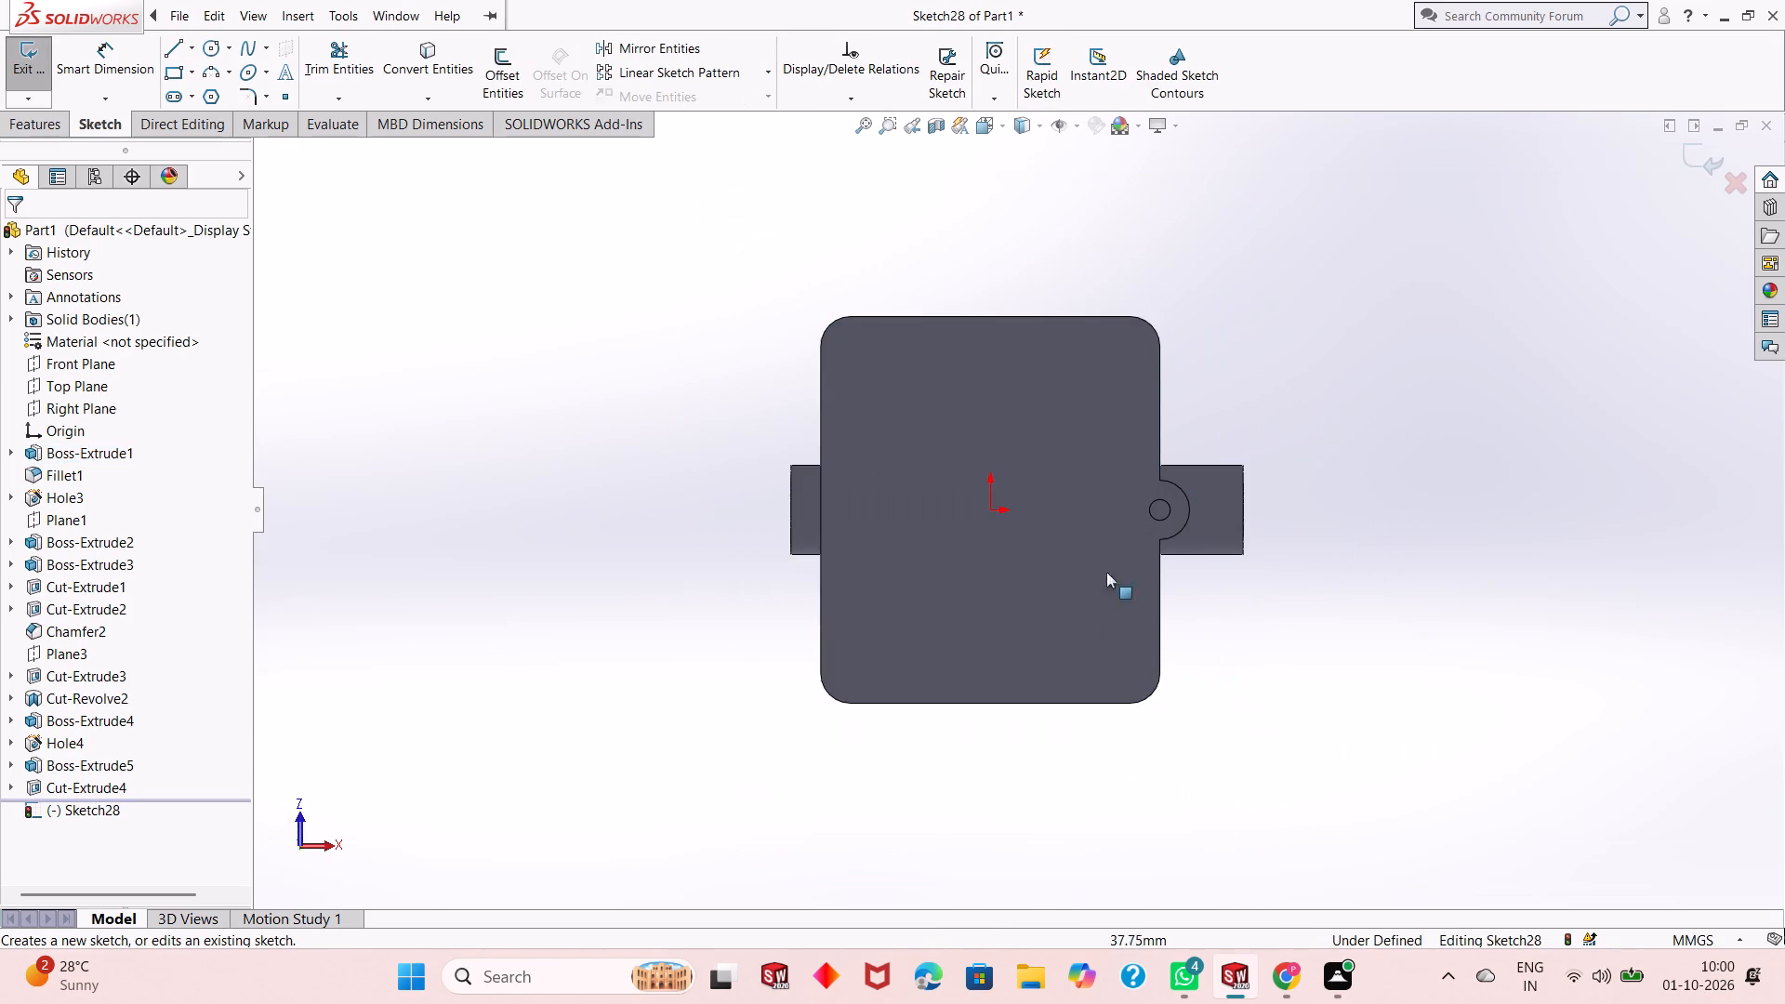
{"action": "scroll", "coordinate": [1048, 262], "scroll_direction": "down", "scroll_amount": 2}
{"action": "scroll", "coordinate": [1019, 342], "scroll_direction": "up", "scroll_amount": 1}
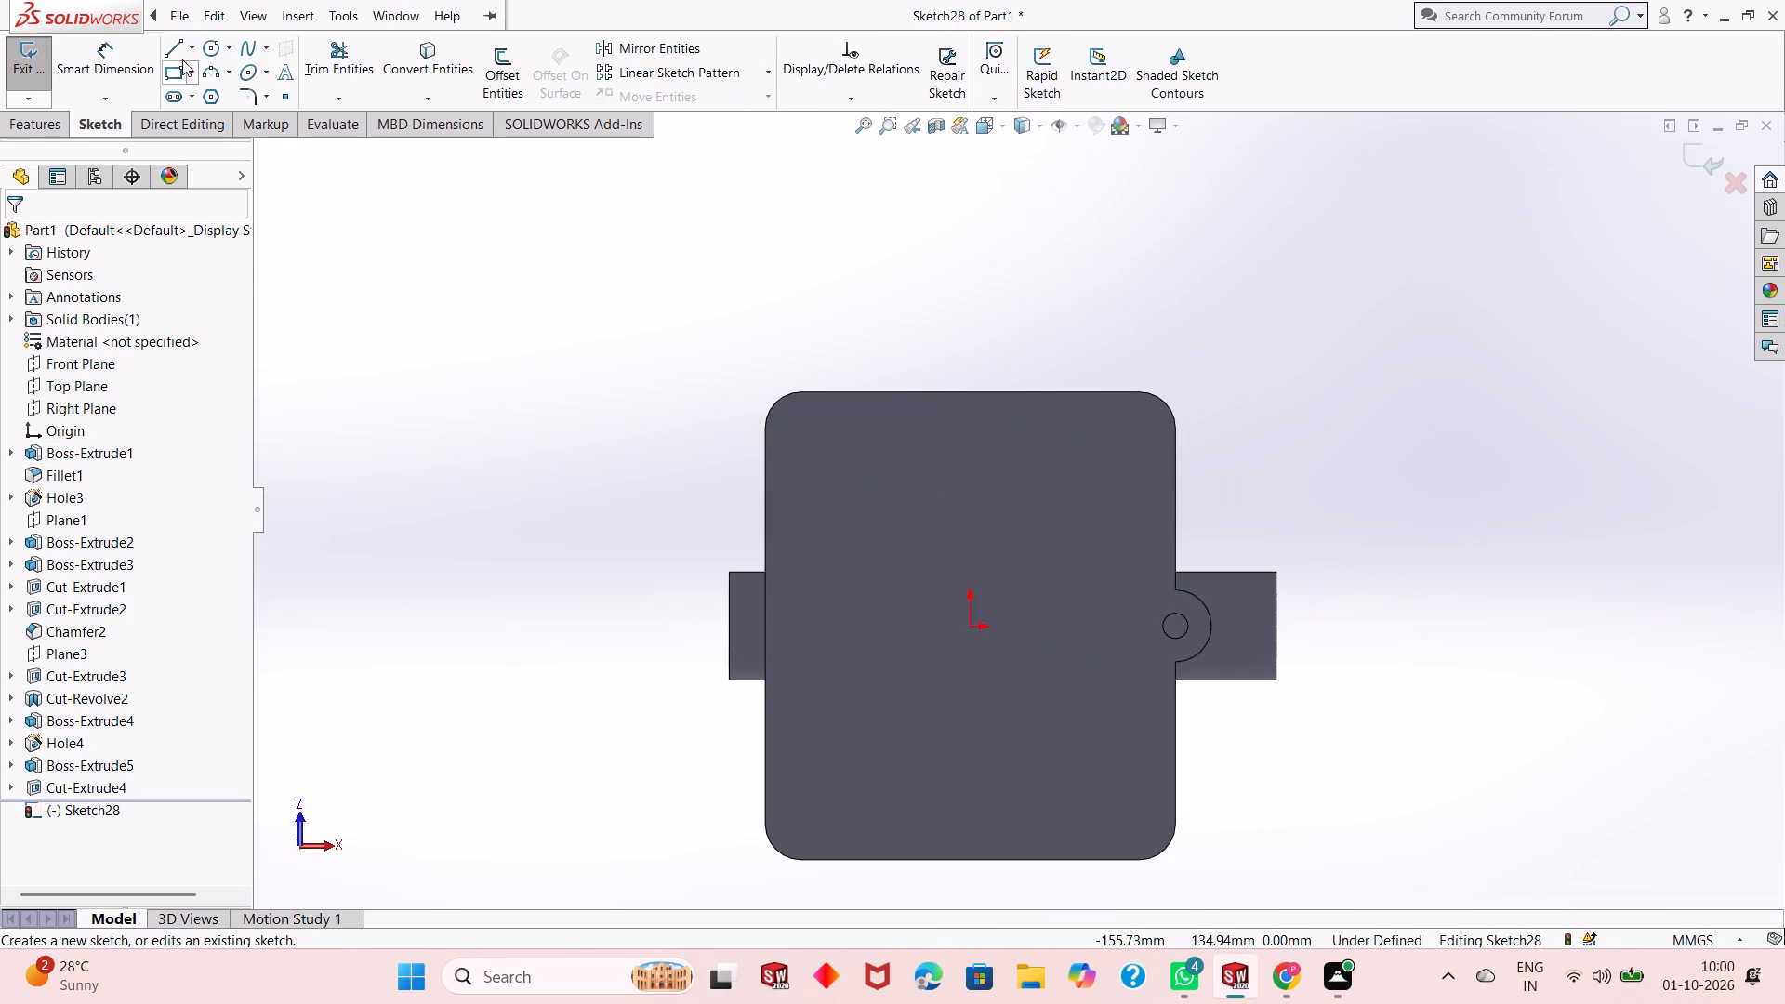
{"action": "left_click", "coordinate": [206, 49]}
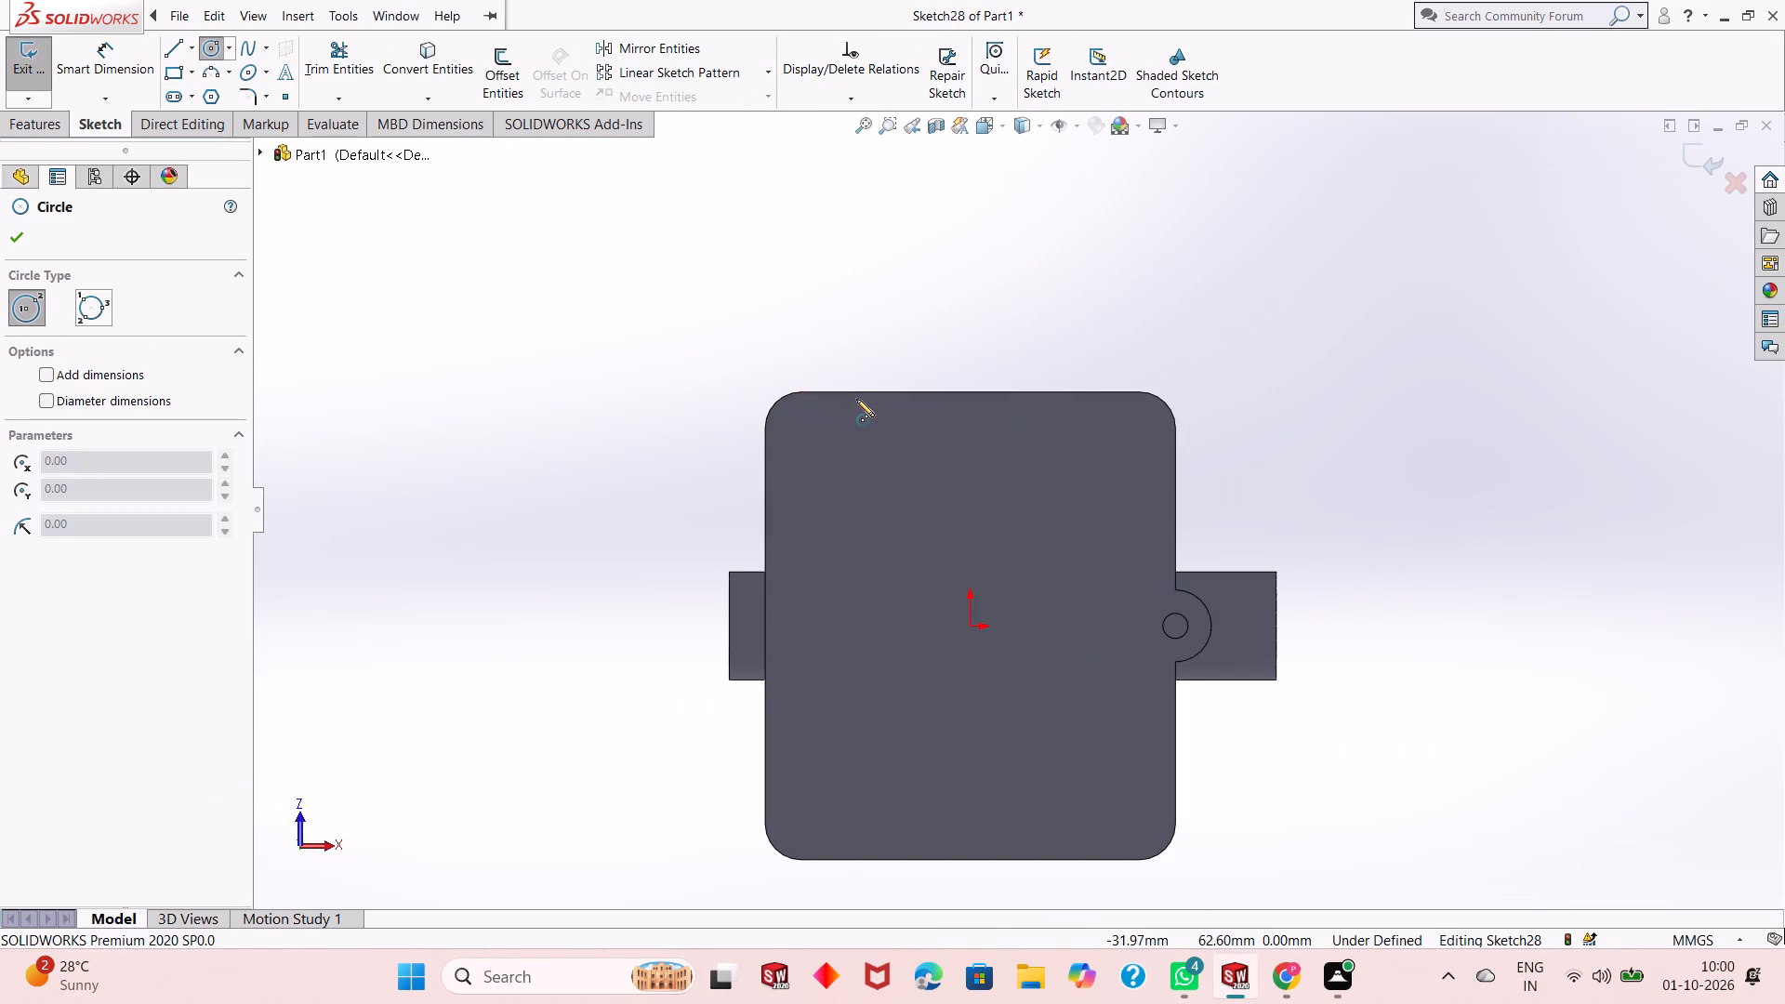
{"action": "left_click", "coordinate": [869, 394]}
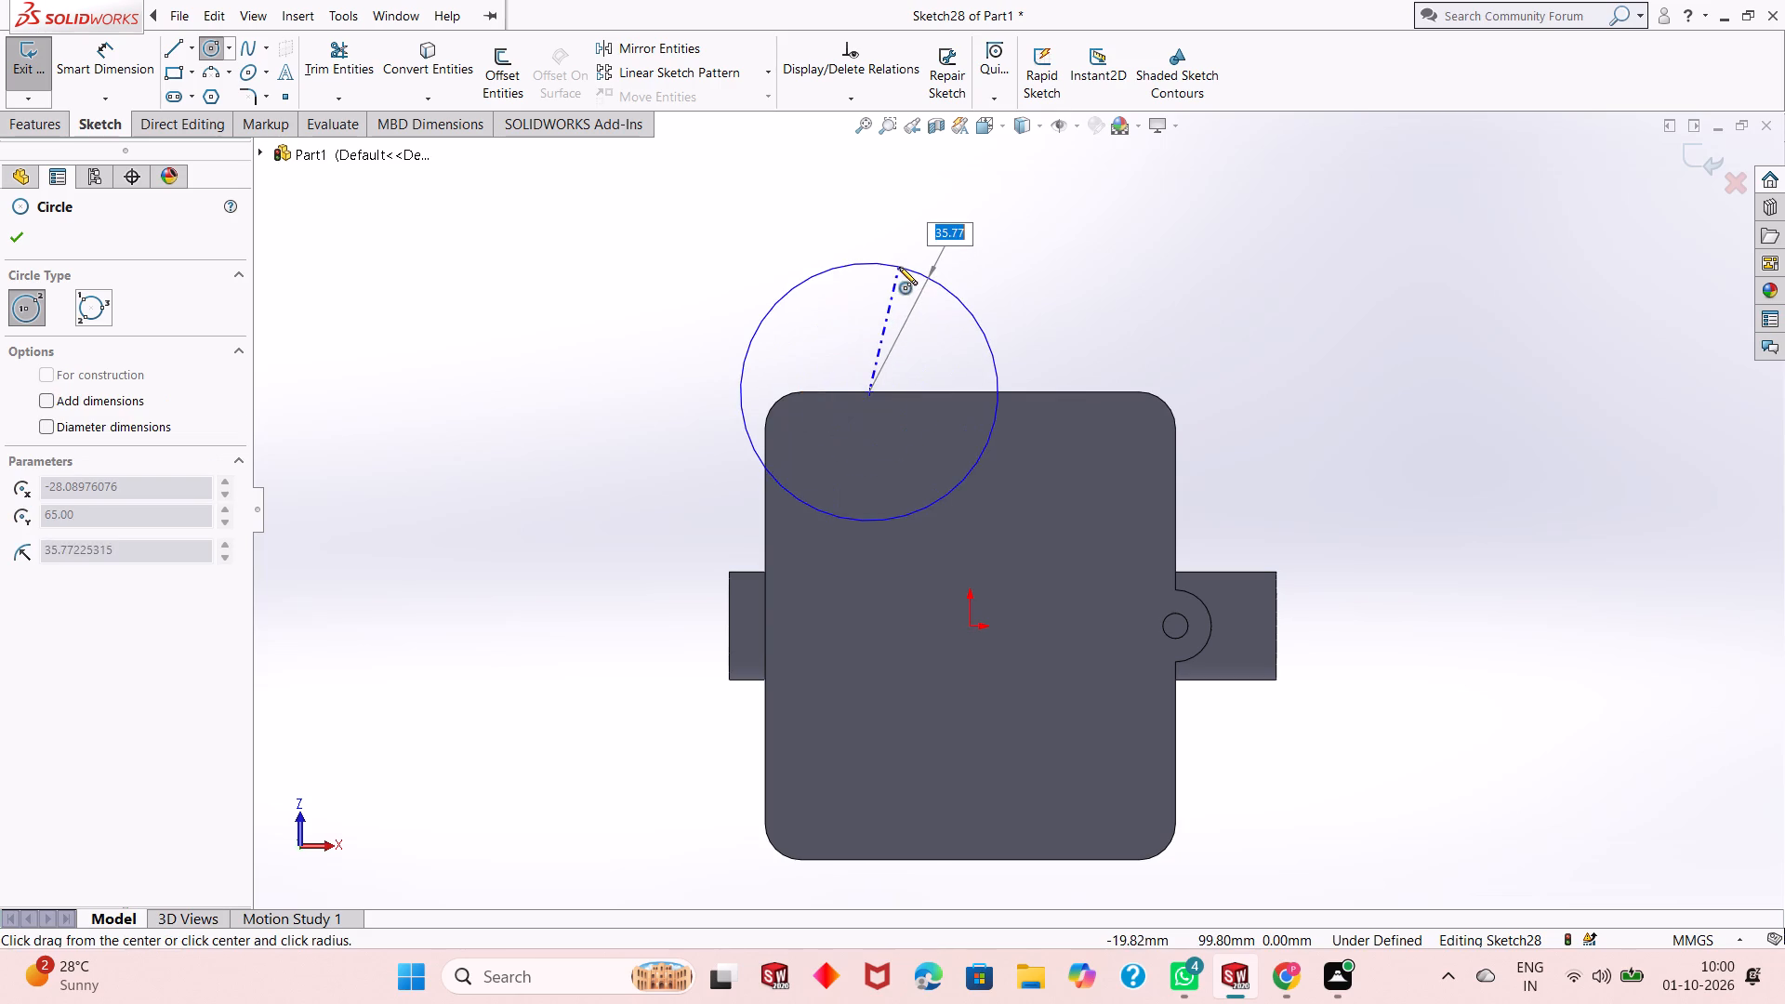
{"action": "left_click", "coordinate": [899, 267]}
{"action": "key", "text": "Escape"}
{"action": "key", "text": "Escape"}
Dimension the circle's diameter as 60 mm.
{"action": "left_click", "coordinate": [87, 68]}
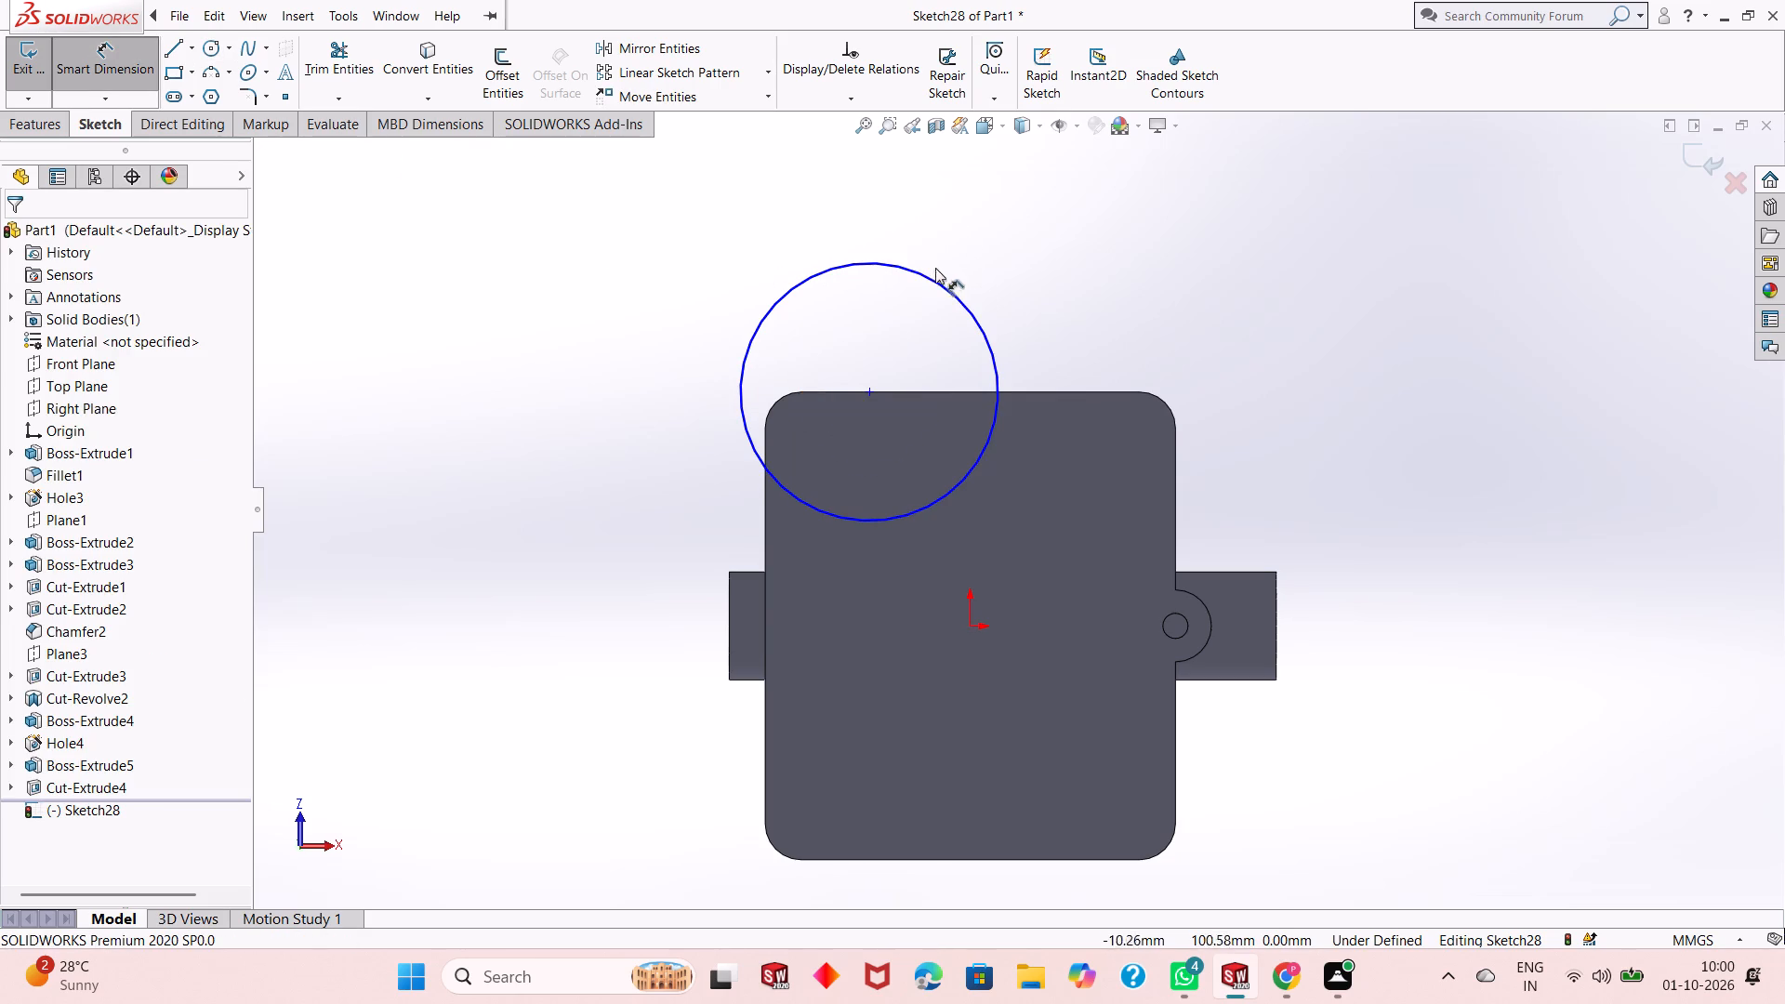
{"action": "left_click", "coordinate": [940, 281]}
{"action": "left_click", "coordinate": [1143, 205]}
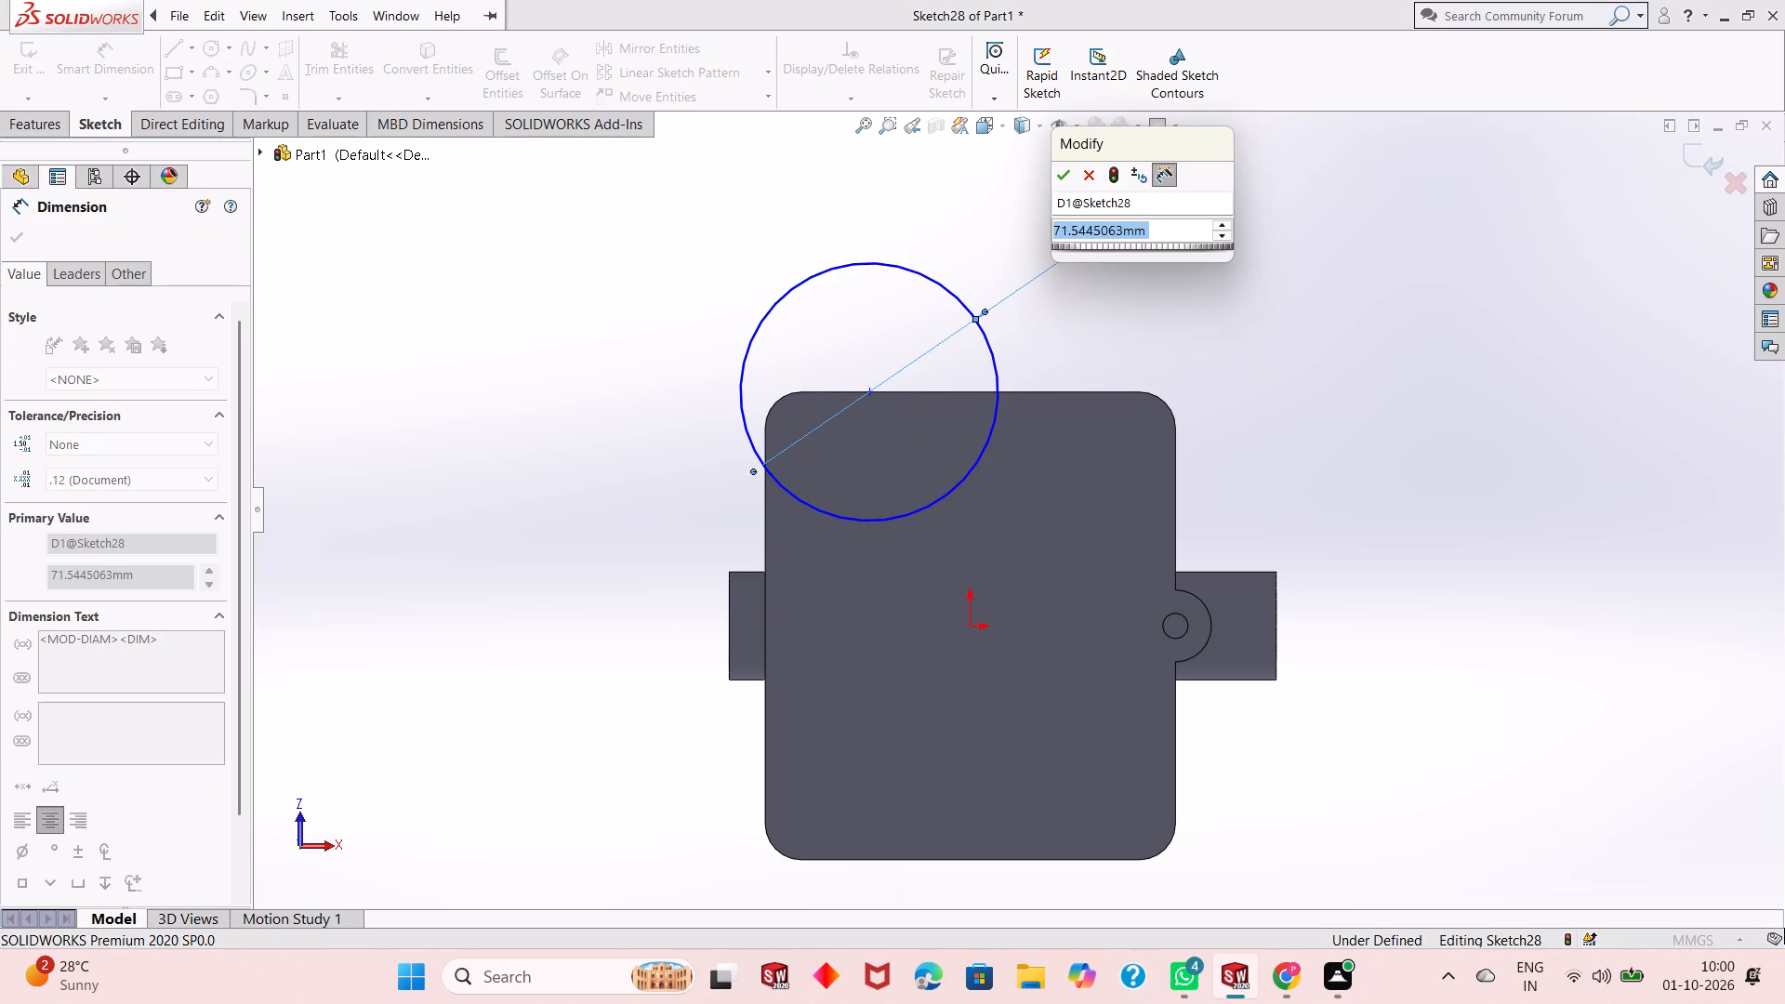
{"action": "type", "text": "60"}
{"action": "key", "text": "Return"}
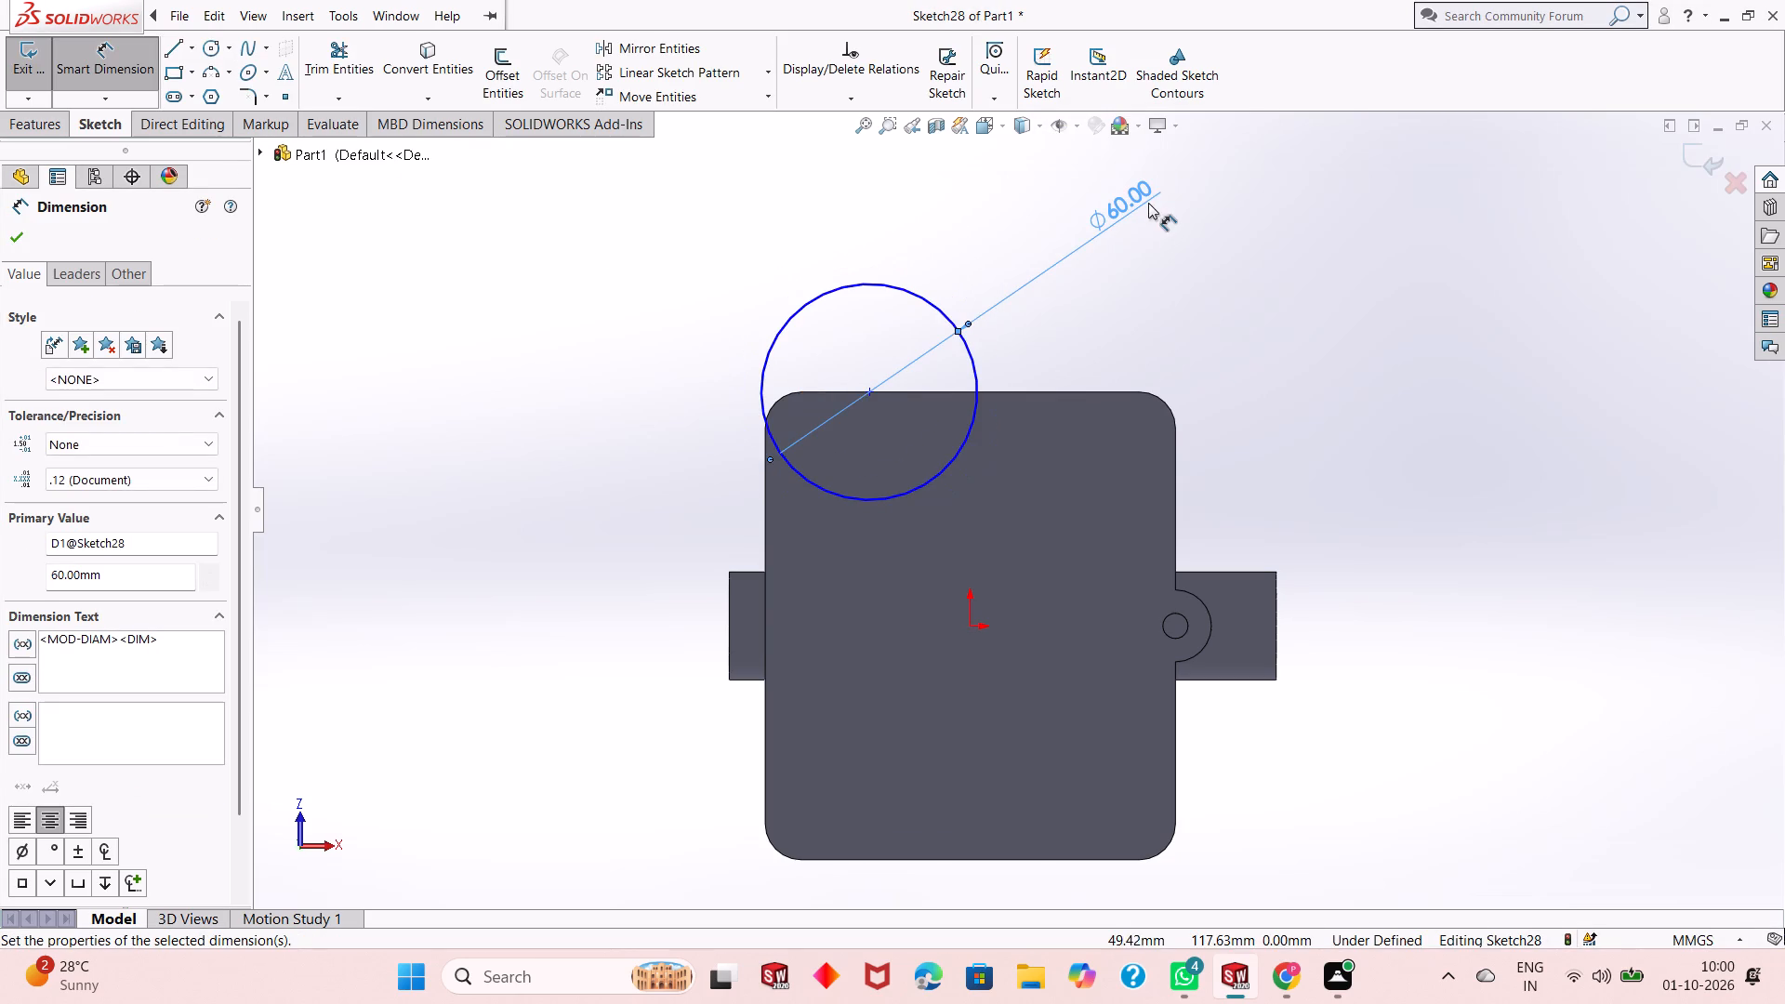
Dimension the circle's centre 42 mm horizontally from the base's left long edge.
{"action": "left_click", "coordinate": [867, 392]}
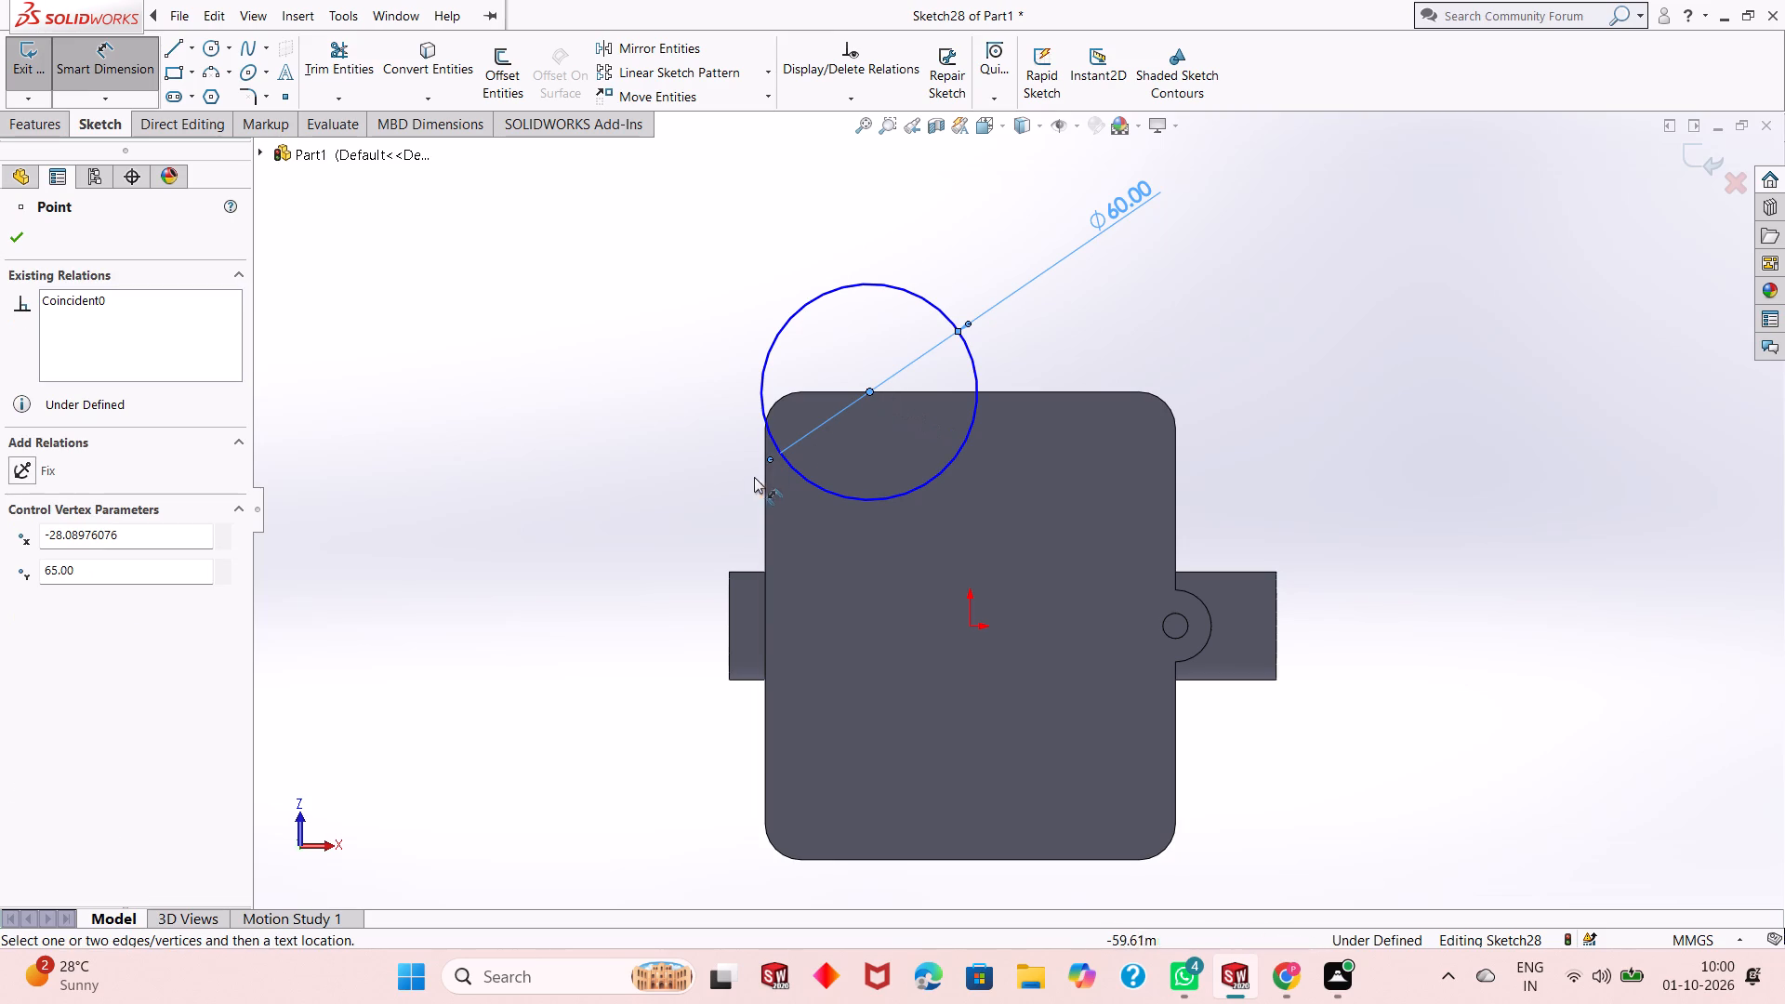
{"action": "left_click", "coordinate": [763, 509]}
{"action": "left_click", "coordinate": [808, 238]}
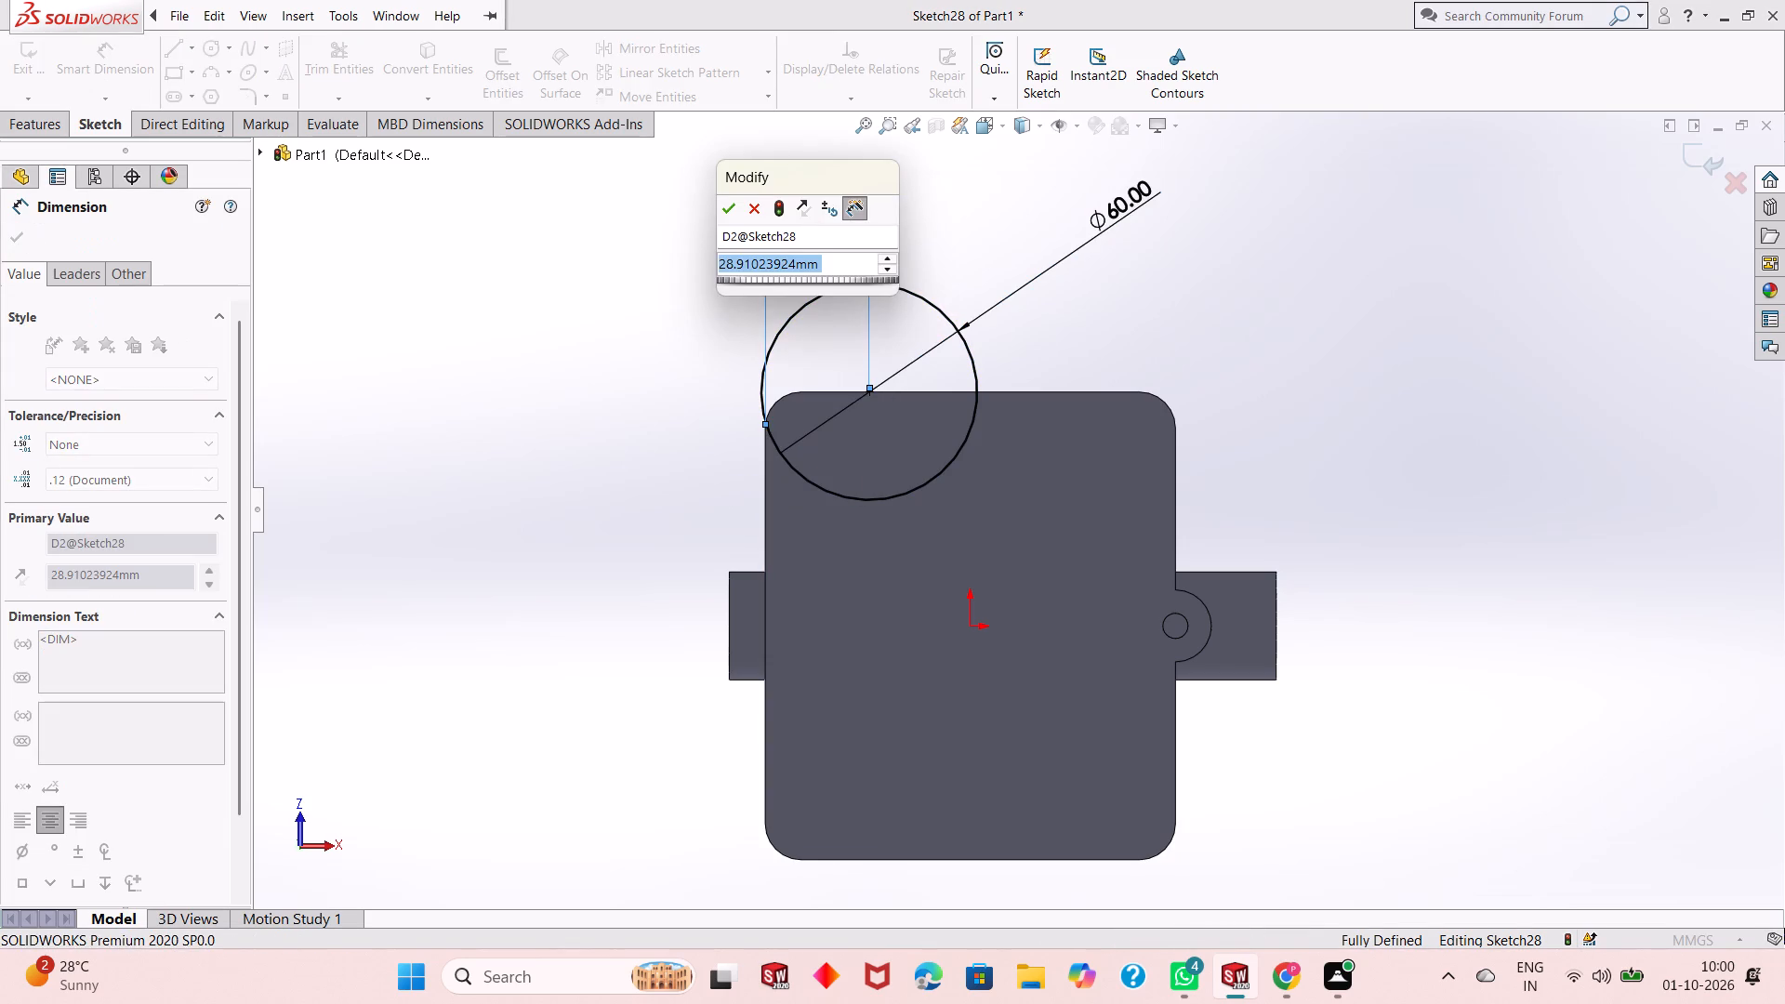
{"action": "type", "text": "42"}
{"action": "key", "text": "Return"}
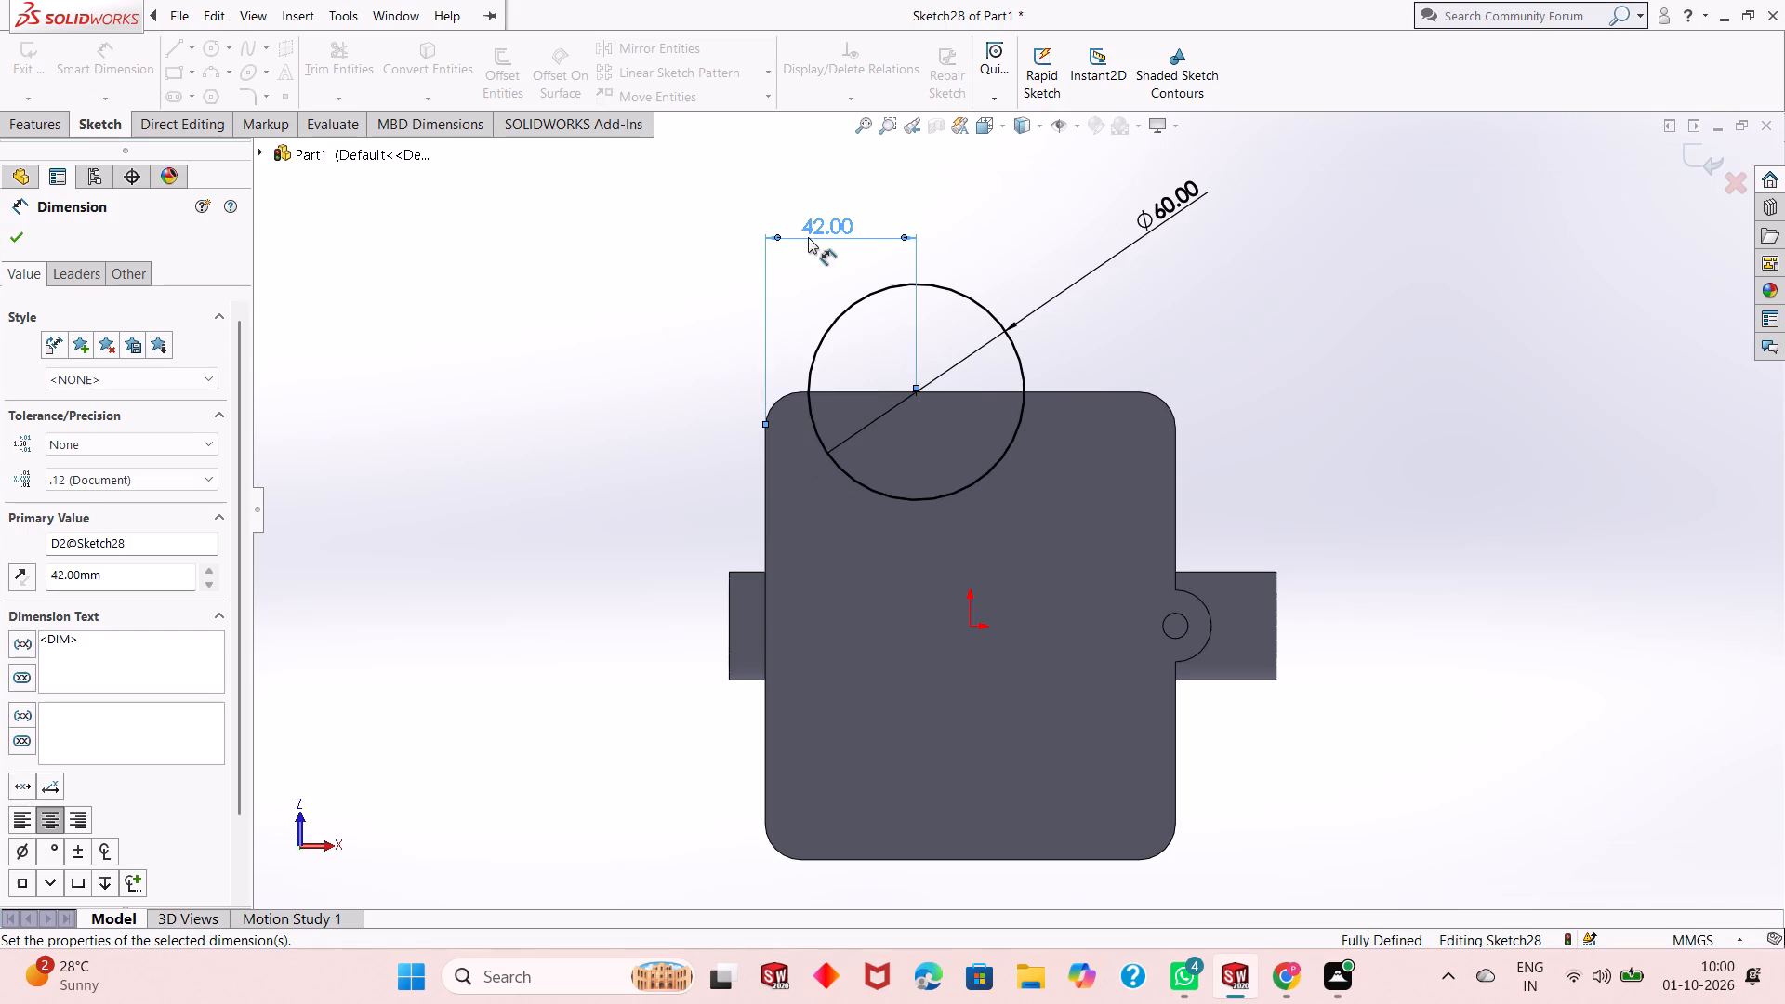
{"action": "scroll", "coordinate": [956, 396], "scroll_direction": "up", "scroll_amount": 2}
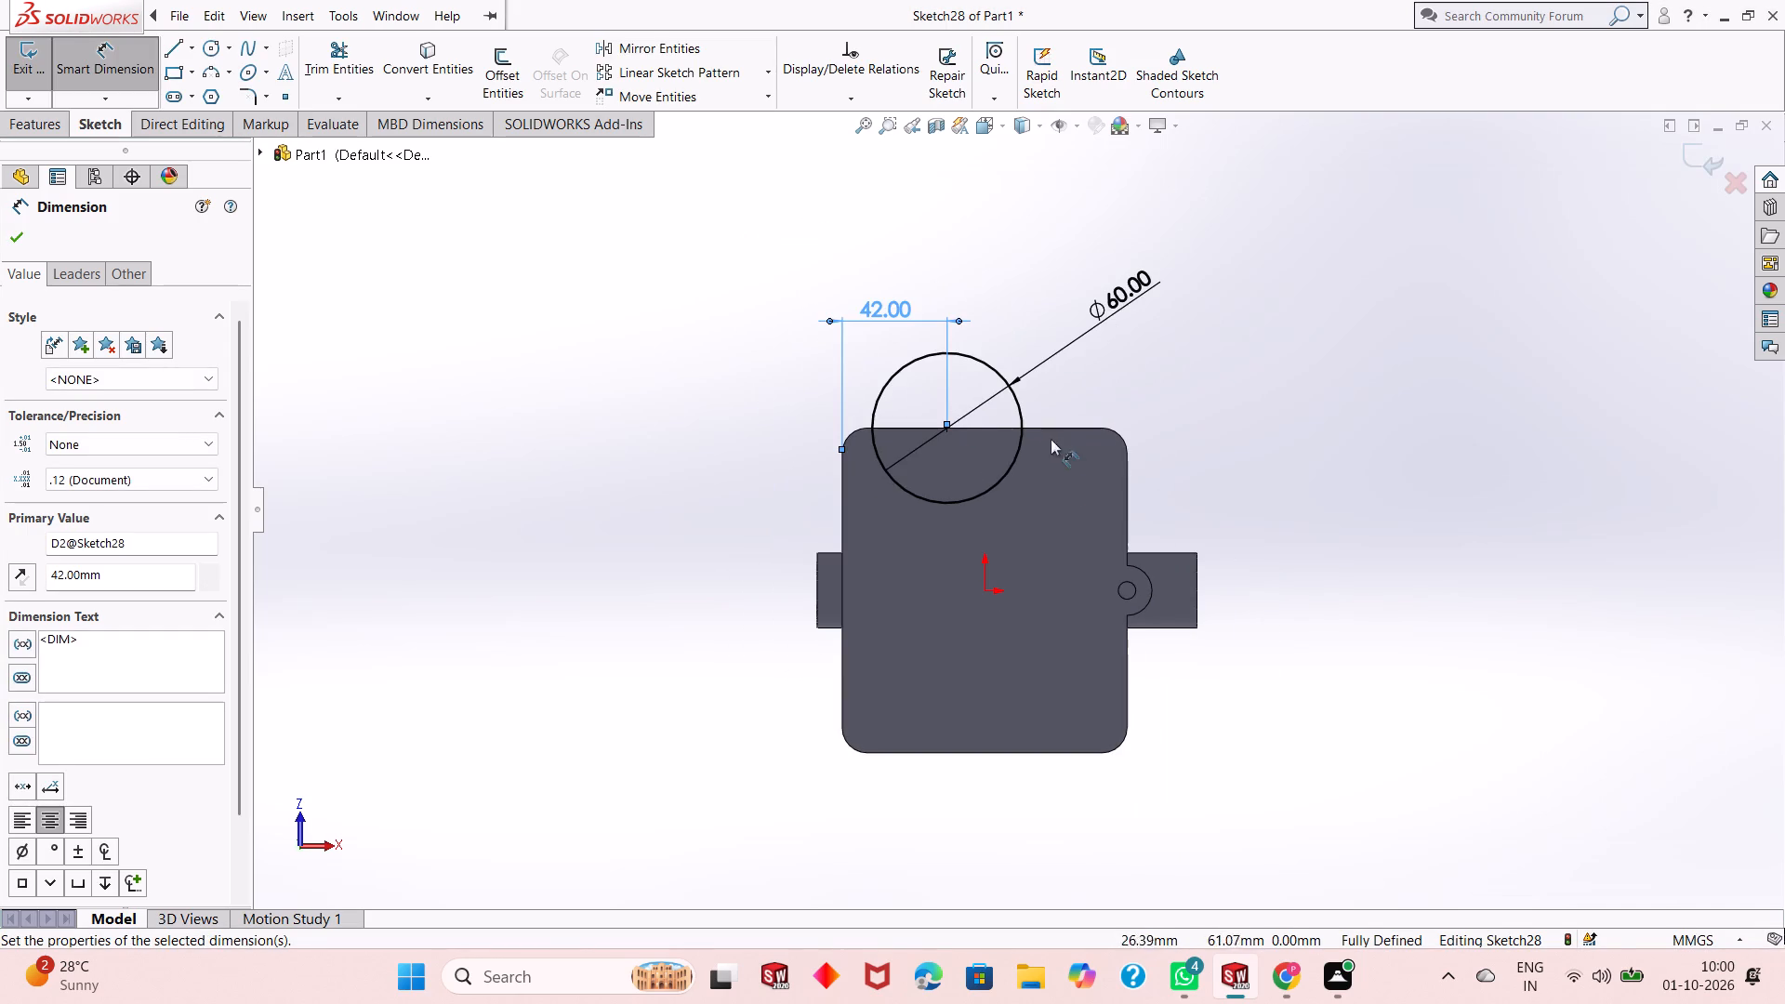
{"action": "scroll", "coordinate": [1058, 492], "scroll_direction": "down", "scroll_amount": 1}
{"action": "right_click", "coordinate": [1278, 330]}
{"action": "left_click", "coordinate": [1338, 393]}
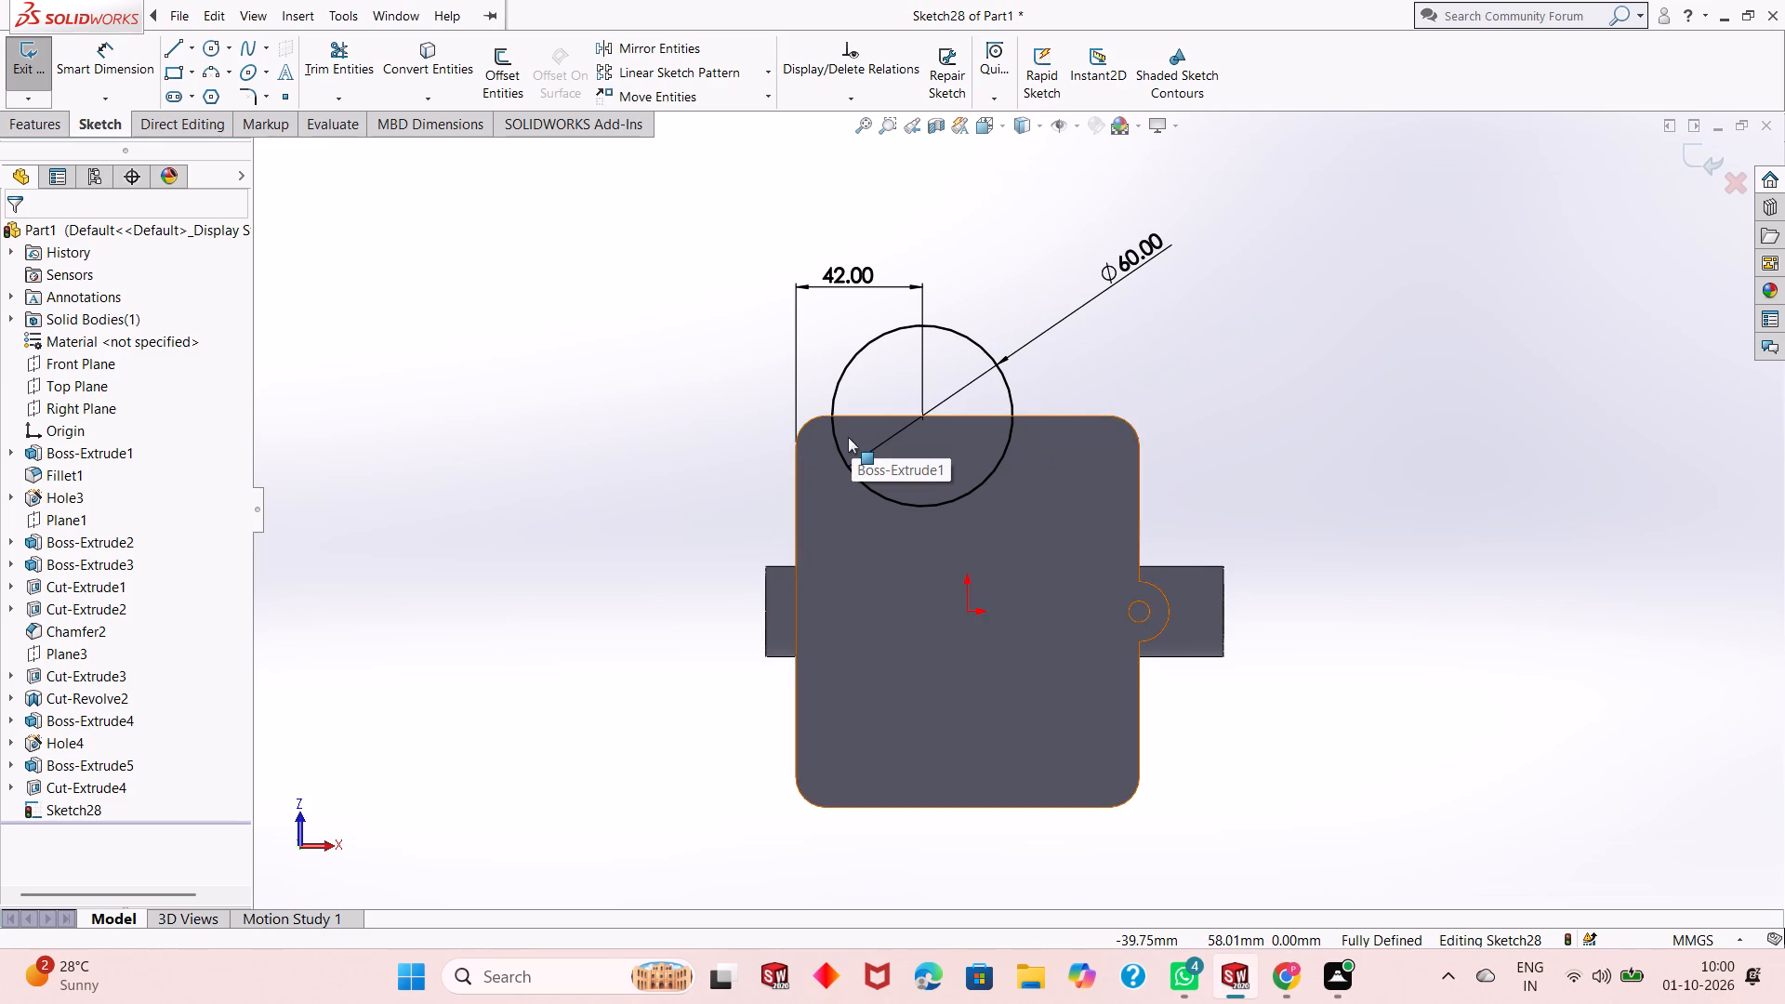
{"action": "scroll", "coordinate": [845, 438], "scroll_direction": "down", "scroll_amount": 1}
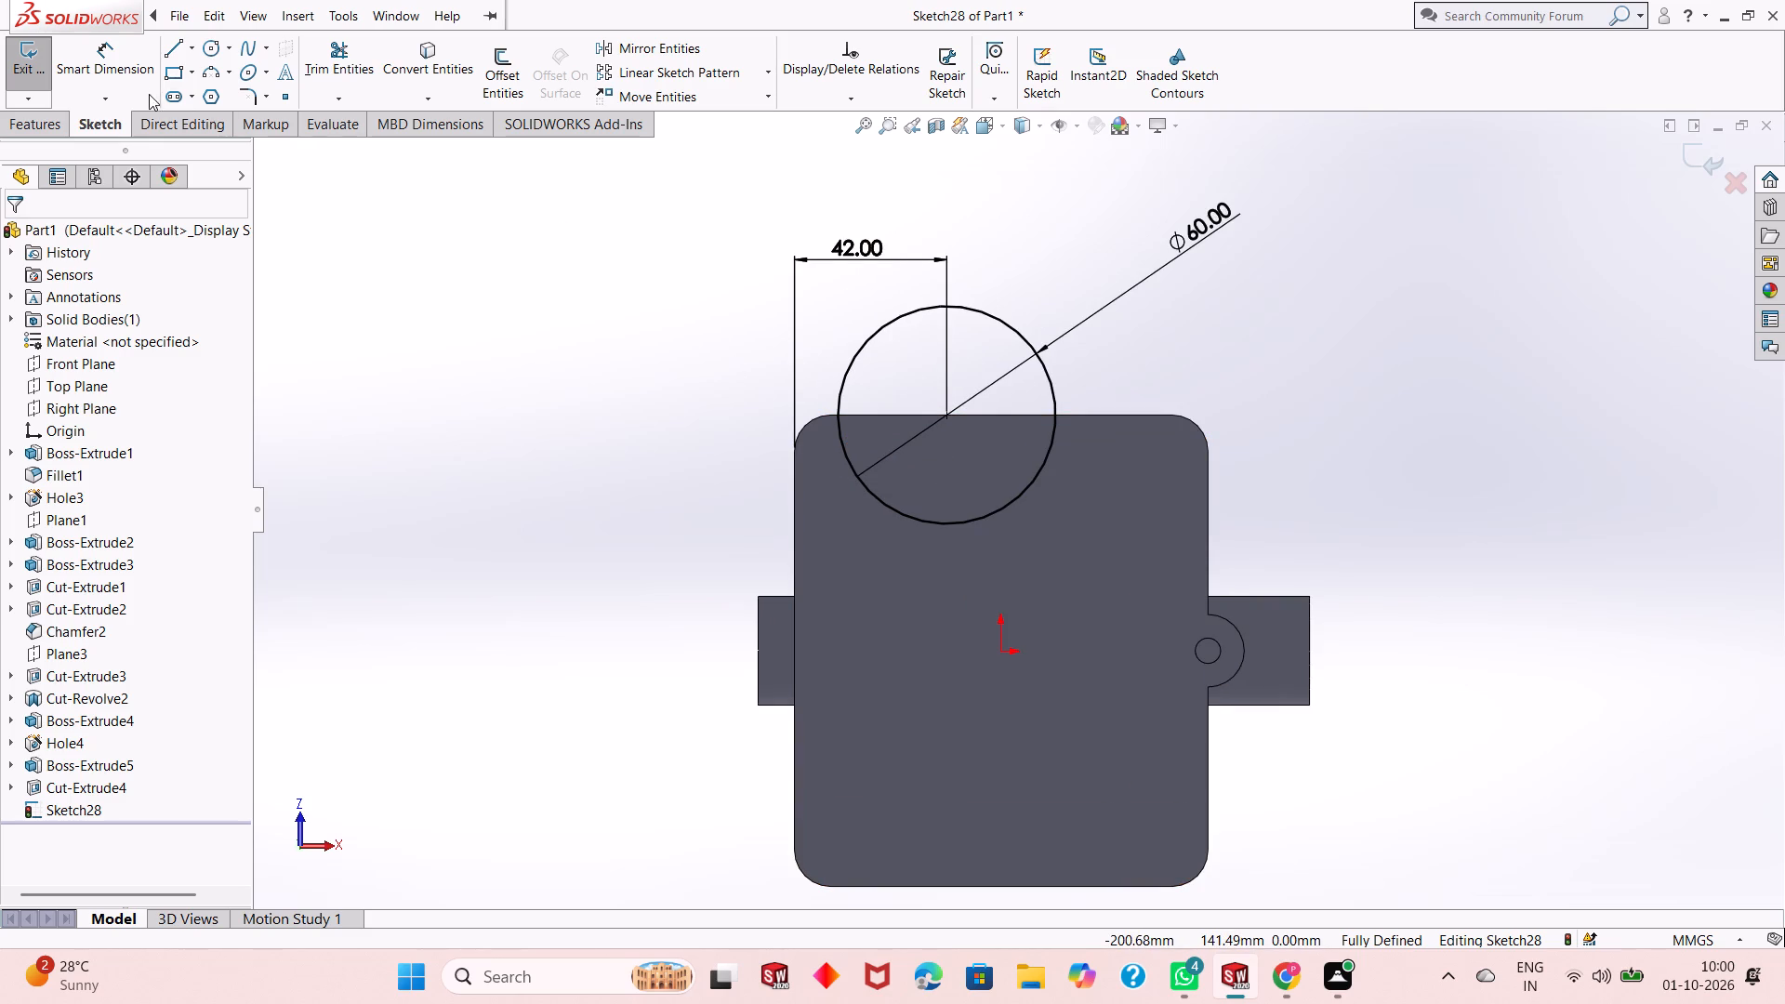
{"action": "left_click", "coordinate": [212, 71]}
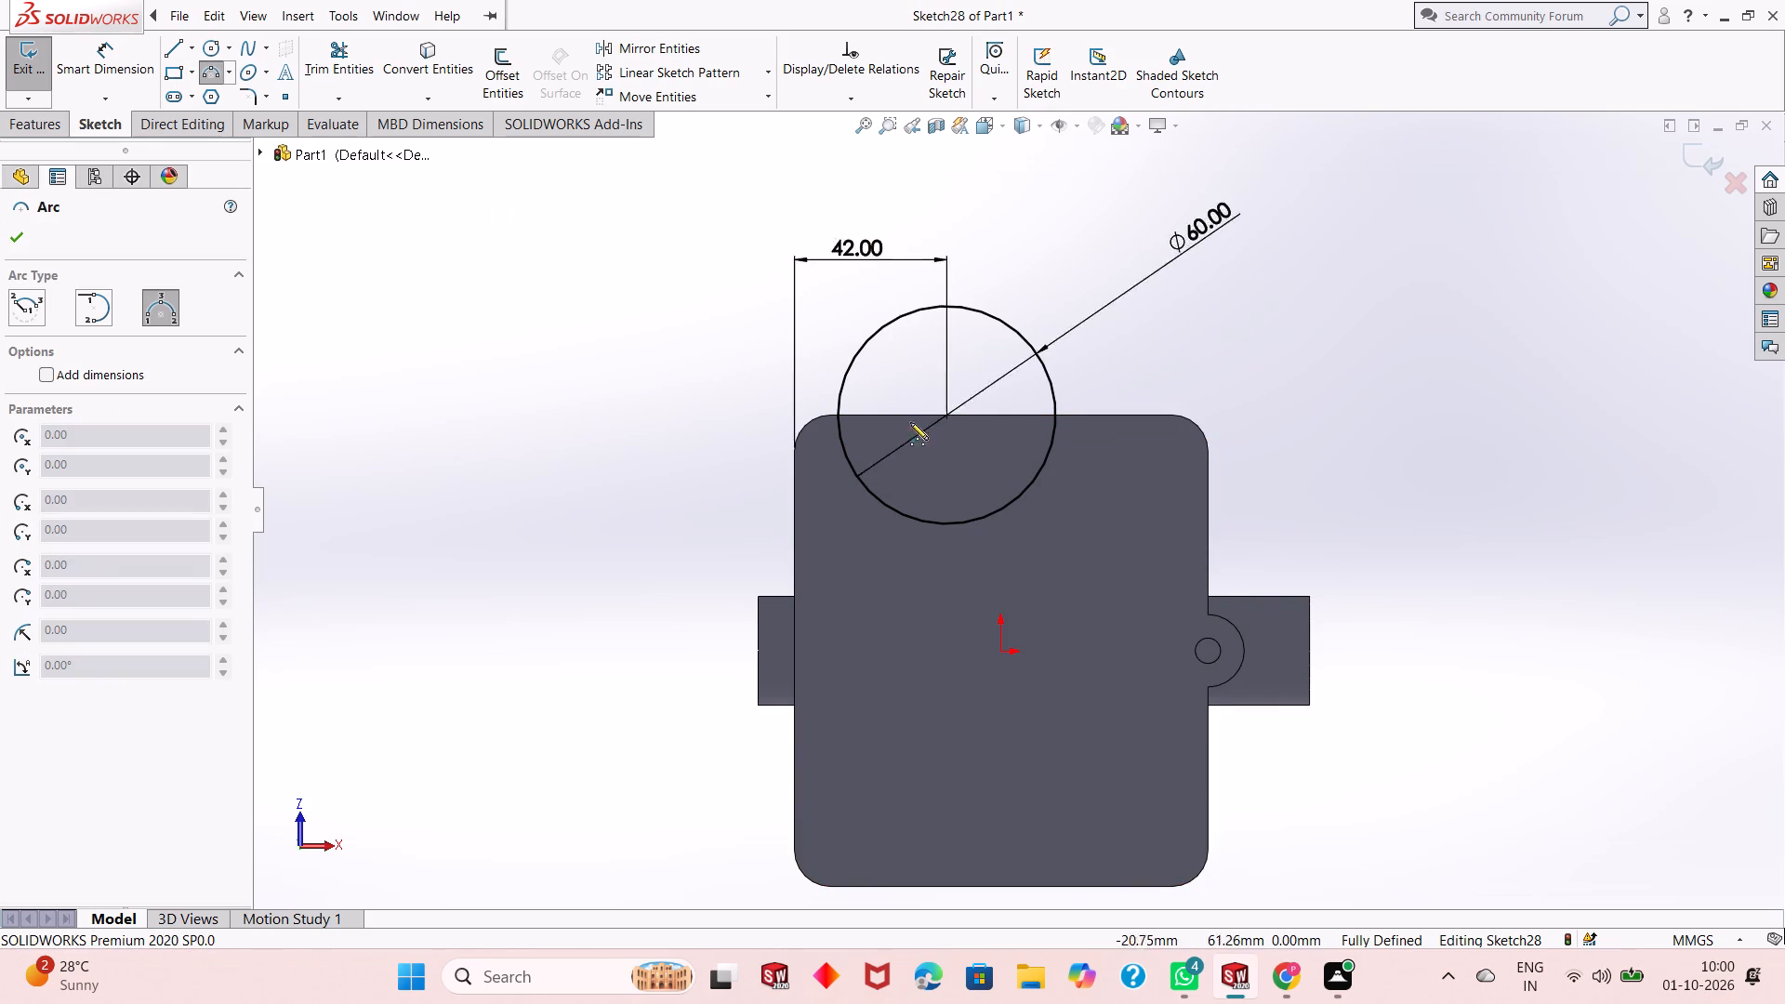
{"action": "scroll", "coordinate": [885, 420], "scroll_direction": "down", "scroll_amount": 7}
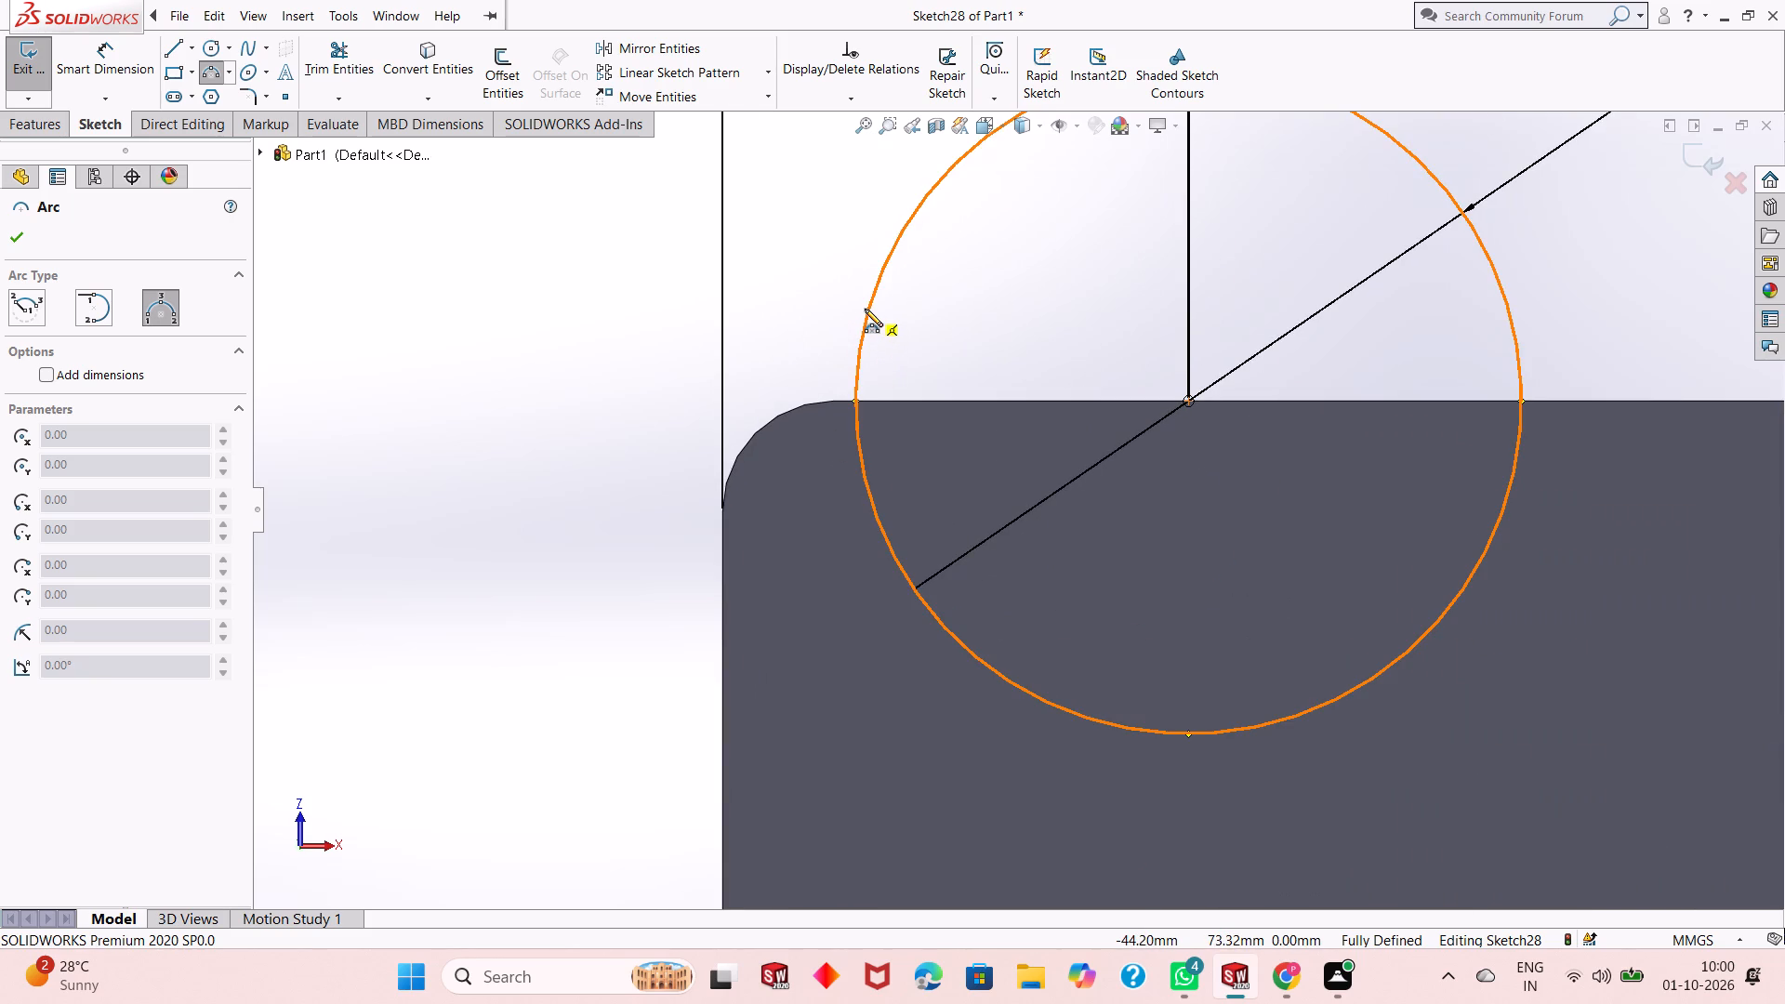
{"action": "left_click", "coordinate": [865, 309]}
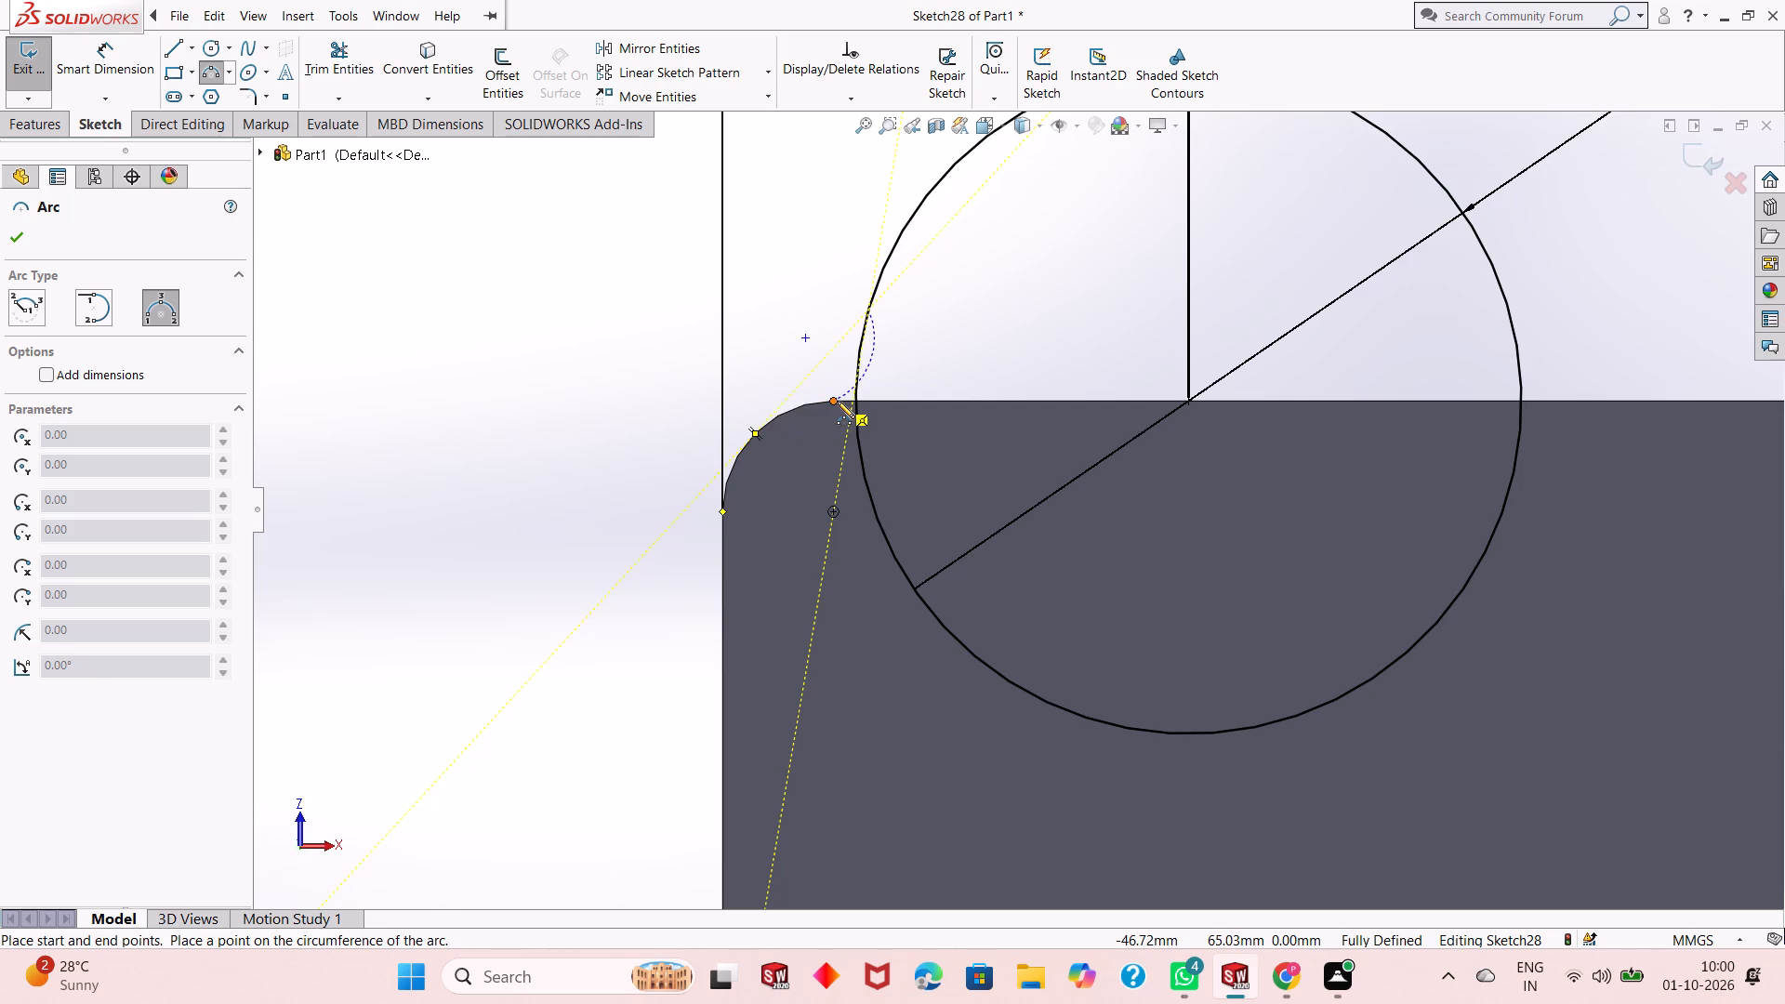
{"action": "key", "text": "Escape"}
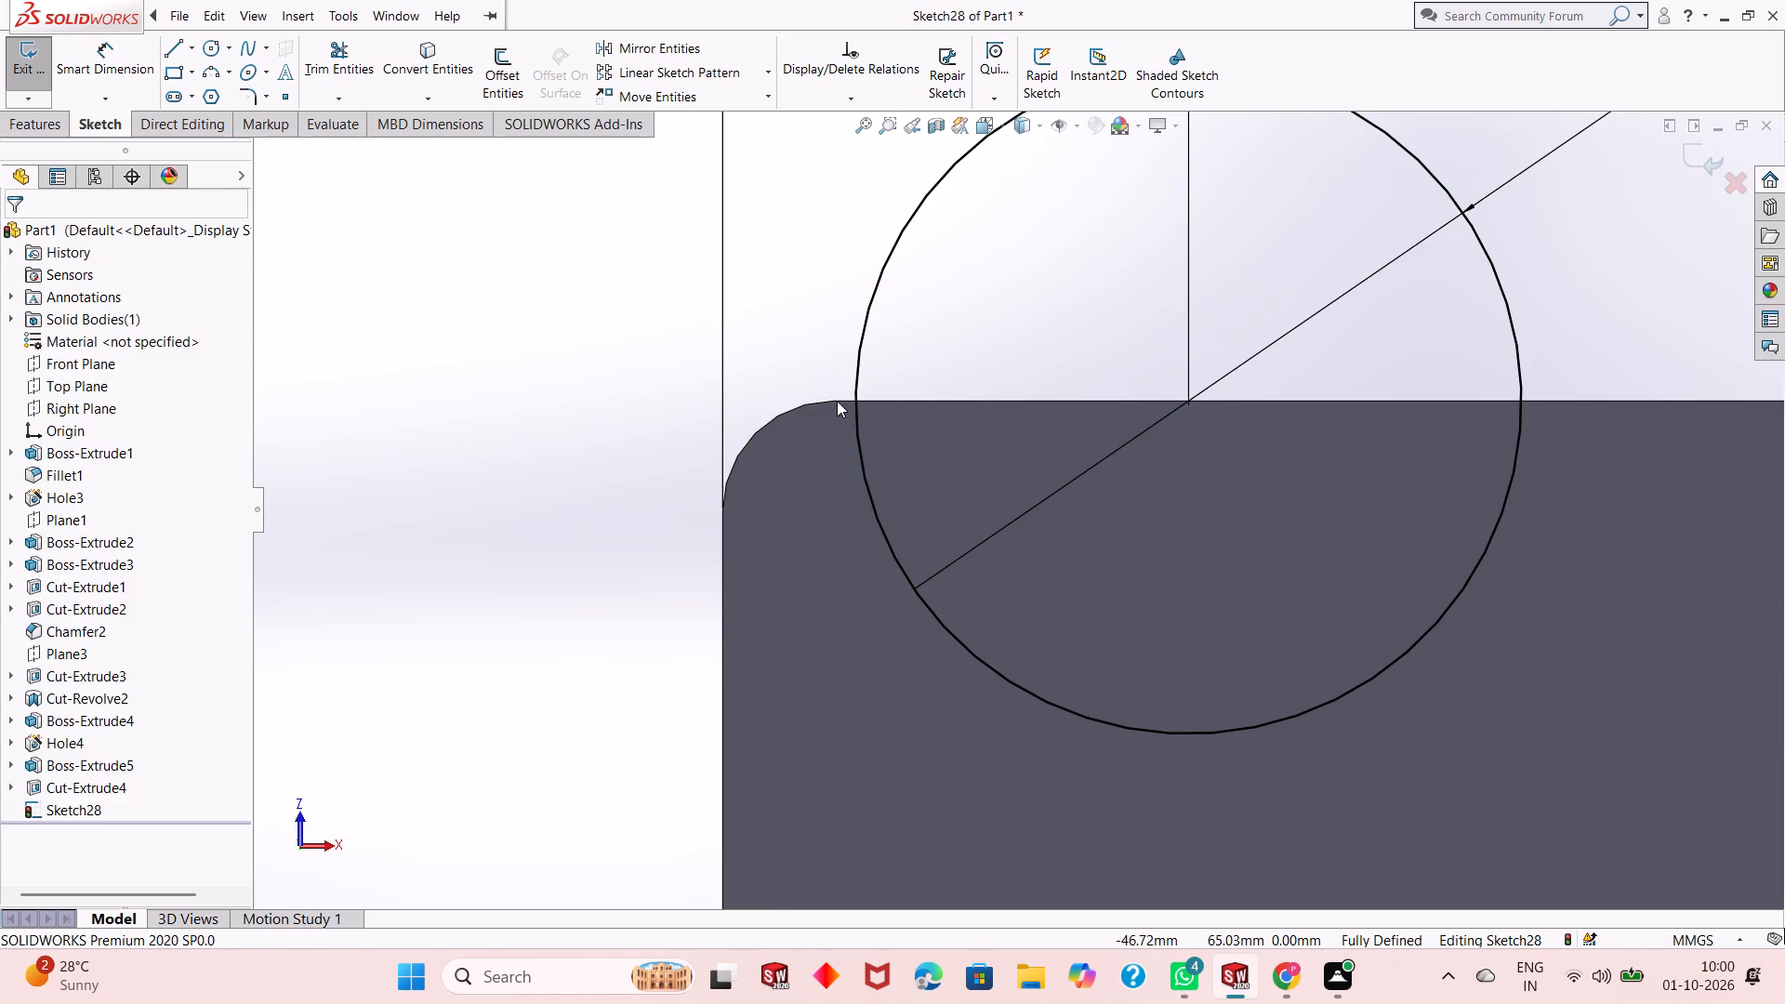
Sketch a three-point arc of radius 6 mm from the circle's left side to the end of the base's nearby rounded corner.
{"action": "left_click", "coordinate": [213, 73]}
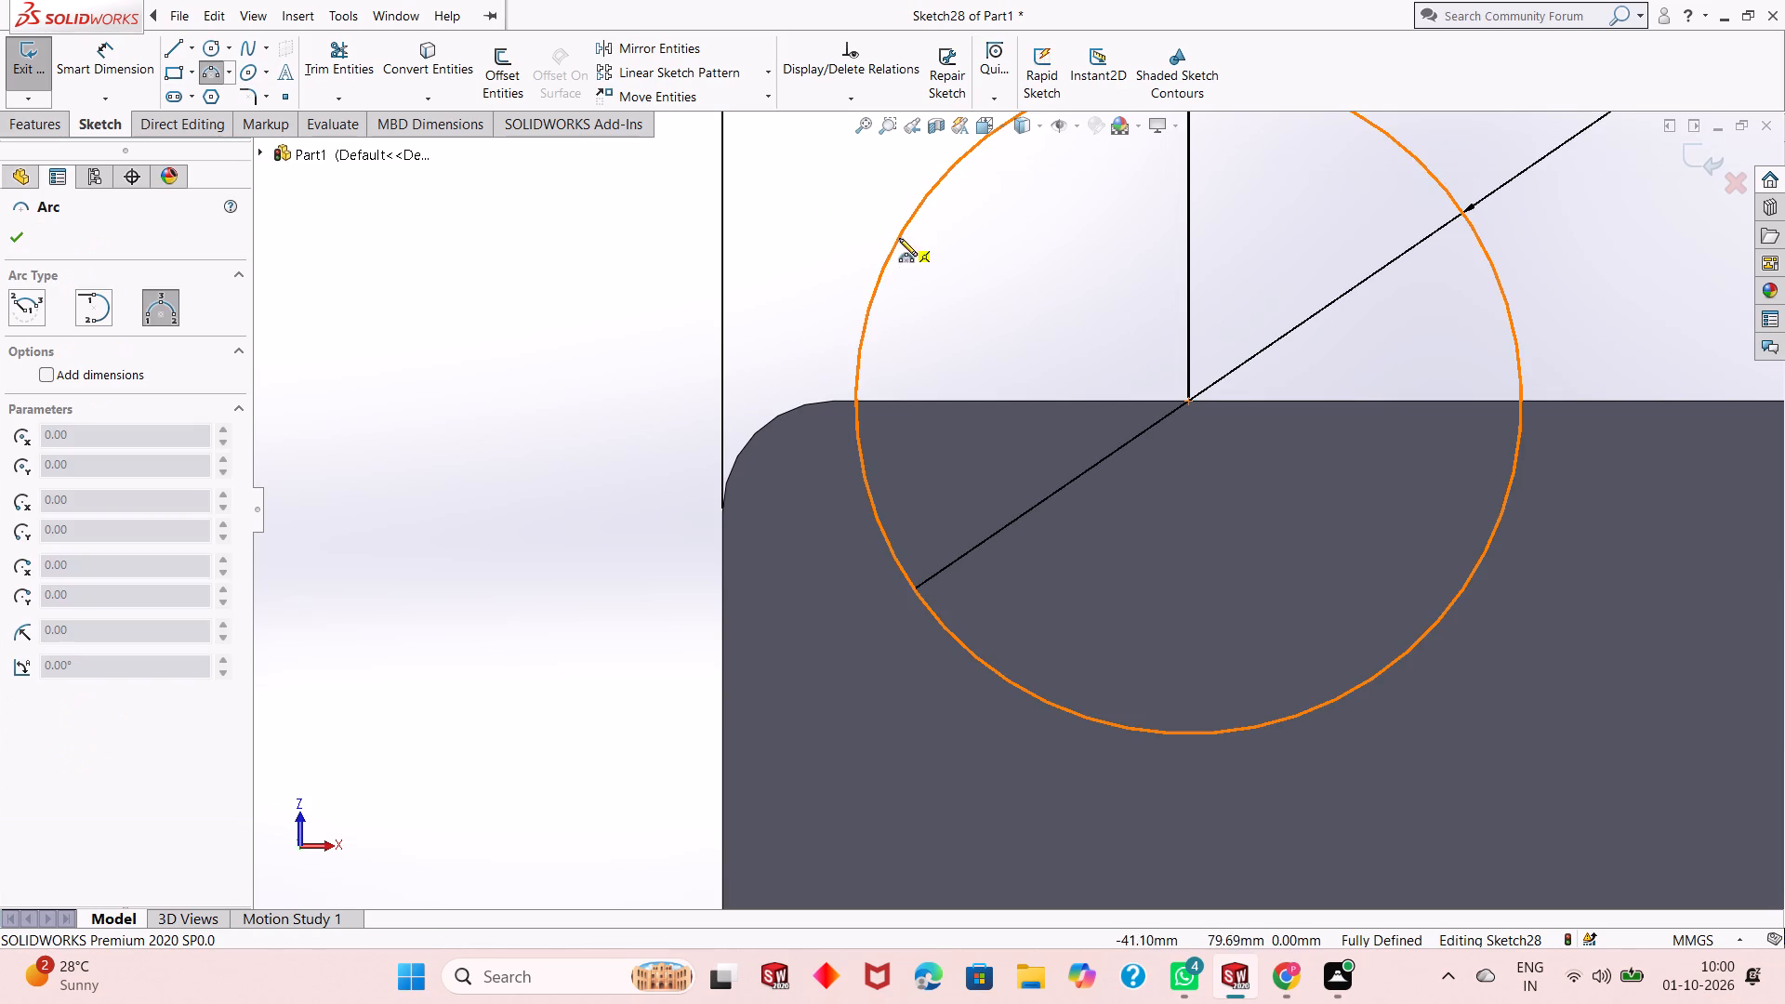
{"action": "left_click", "coordinate": [872, 297]}
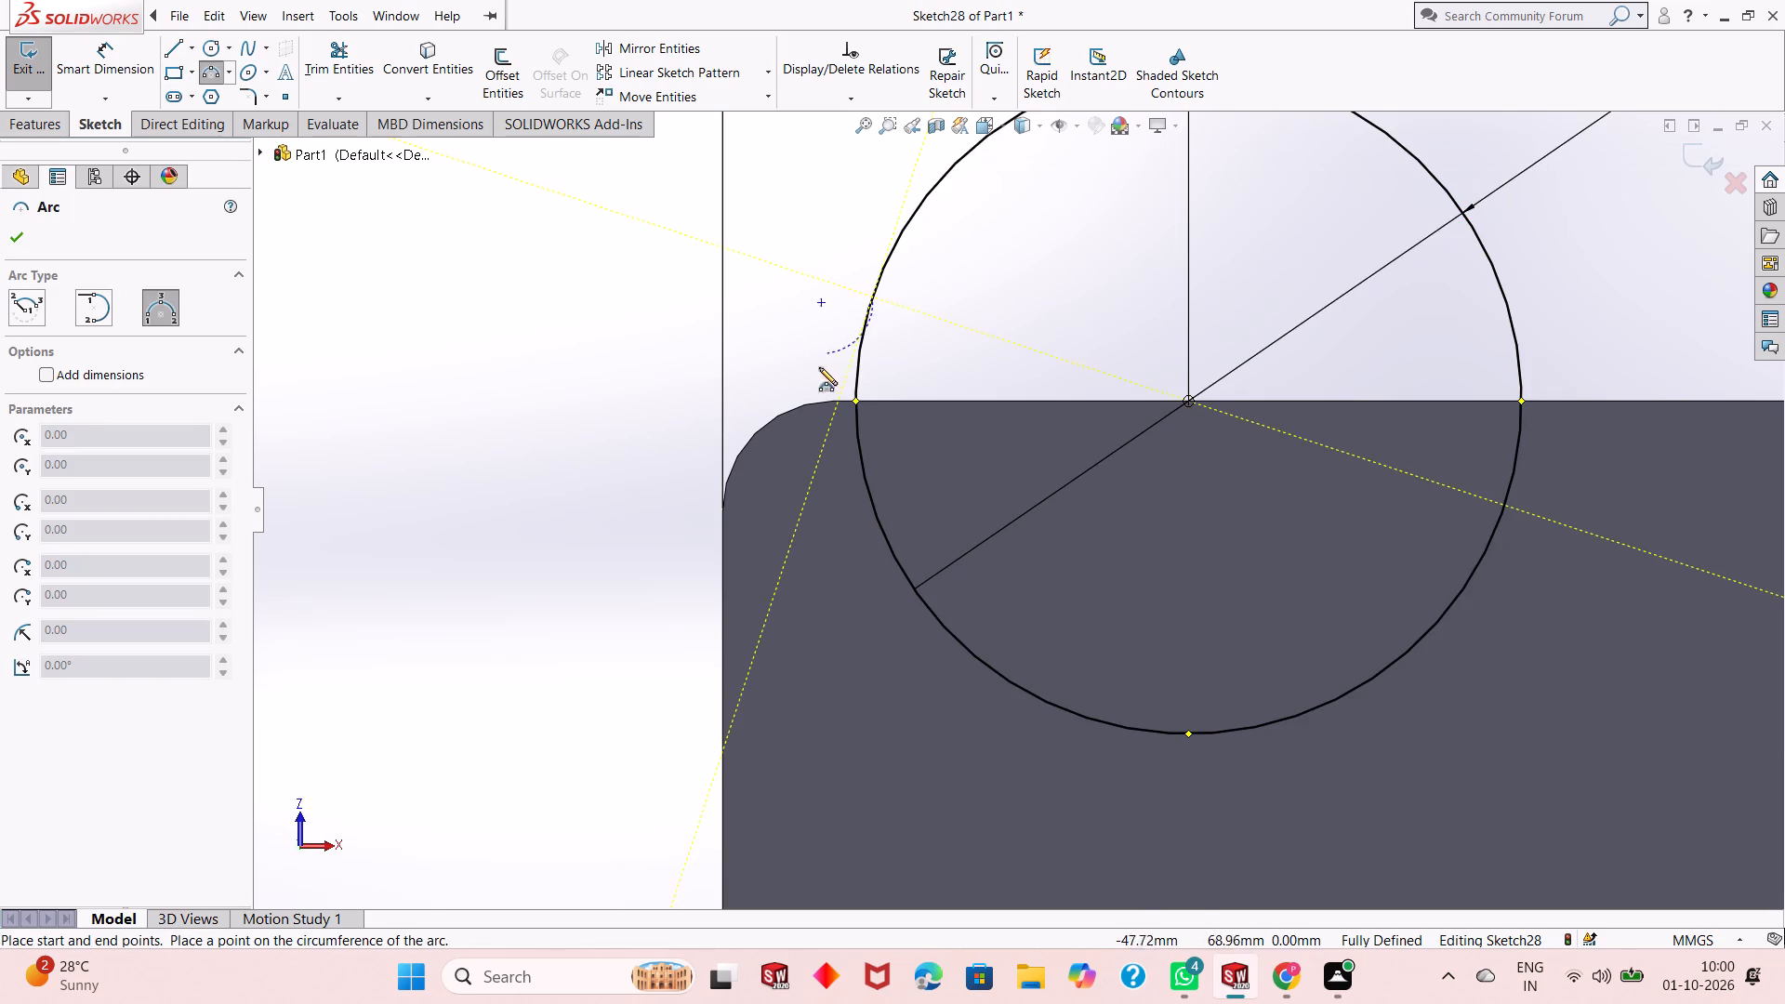
{"action": "left_click", "coordinate": [836, 403]}
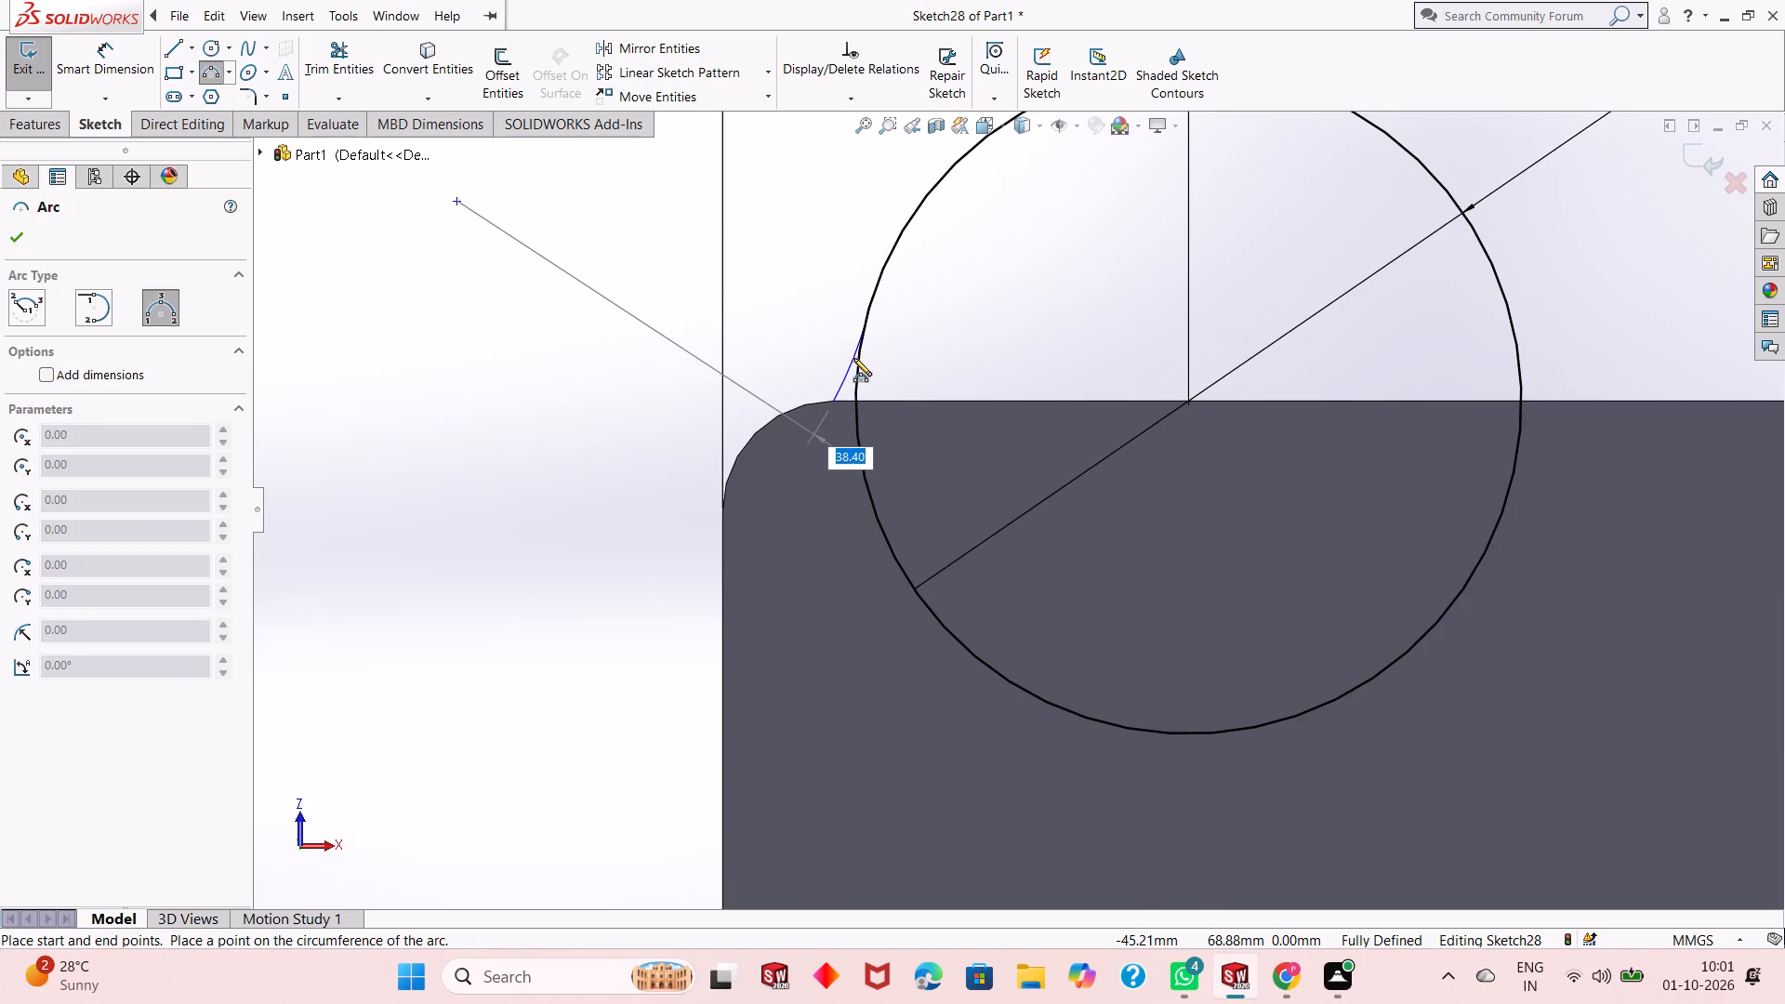
{"action": "key", "text": "6"}
{"action": "key", "text": "Return"}
{"action": "key", "text": "Escape"}
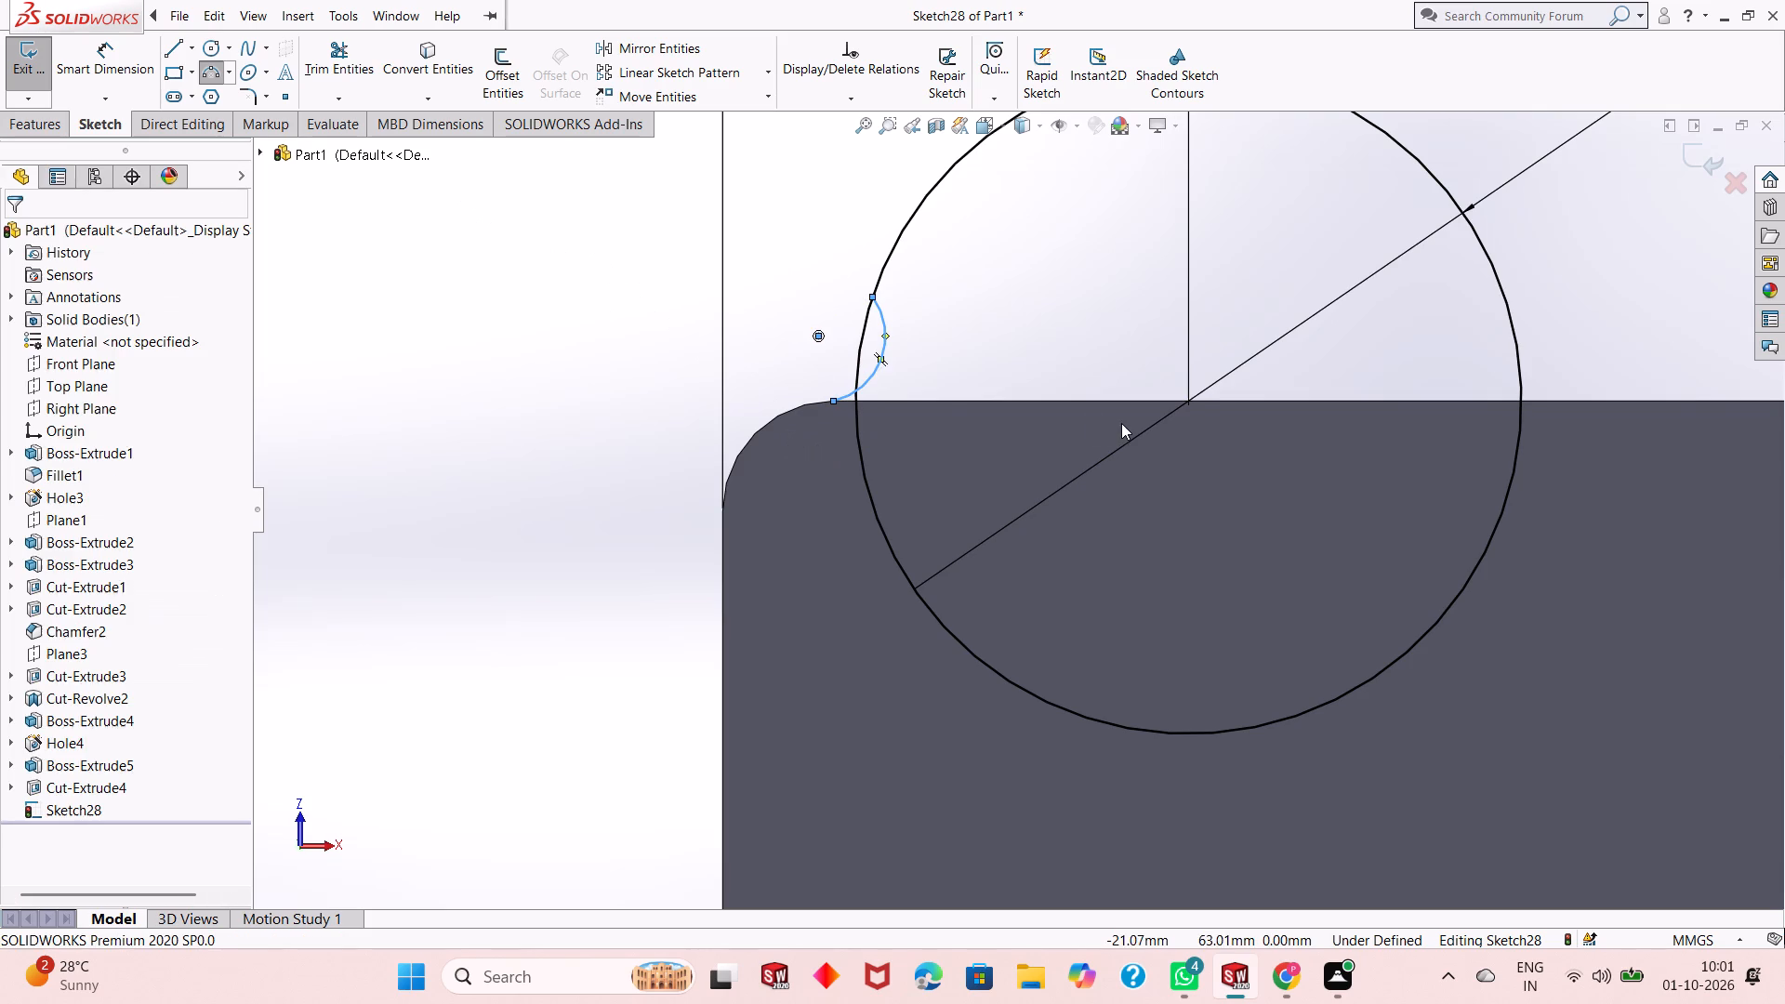
{"action": "key", "text": "Escape"}
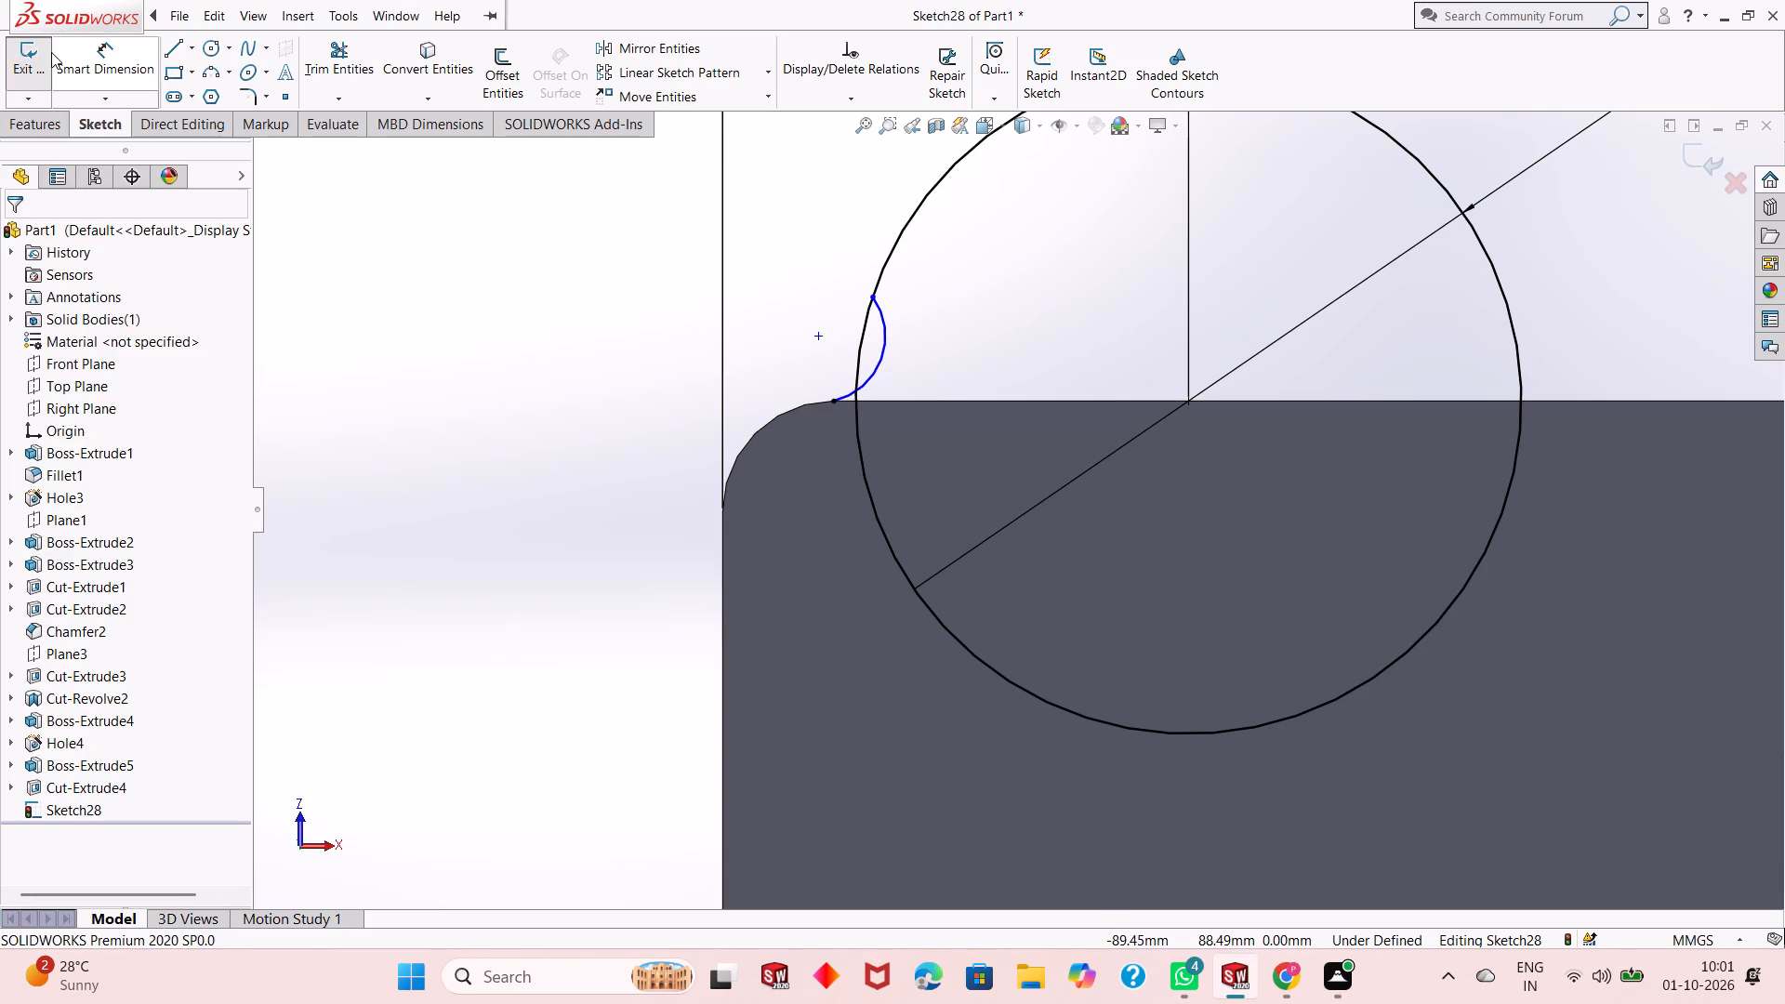
Add a 6 mm radius dimension to the small arc joining the circle and the base edge.
{"action": "left_click", "coordinate": [107, 66]}
{"action": "left_click", "coordinate": [878, 368]}
{"action": "left_click", "coordinate": [971, 368]}
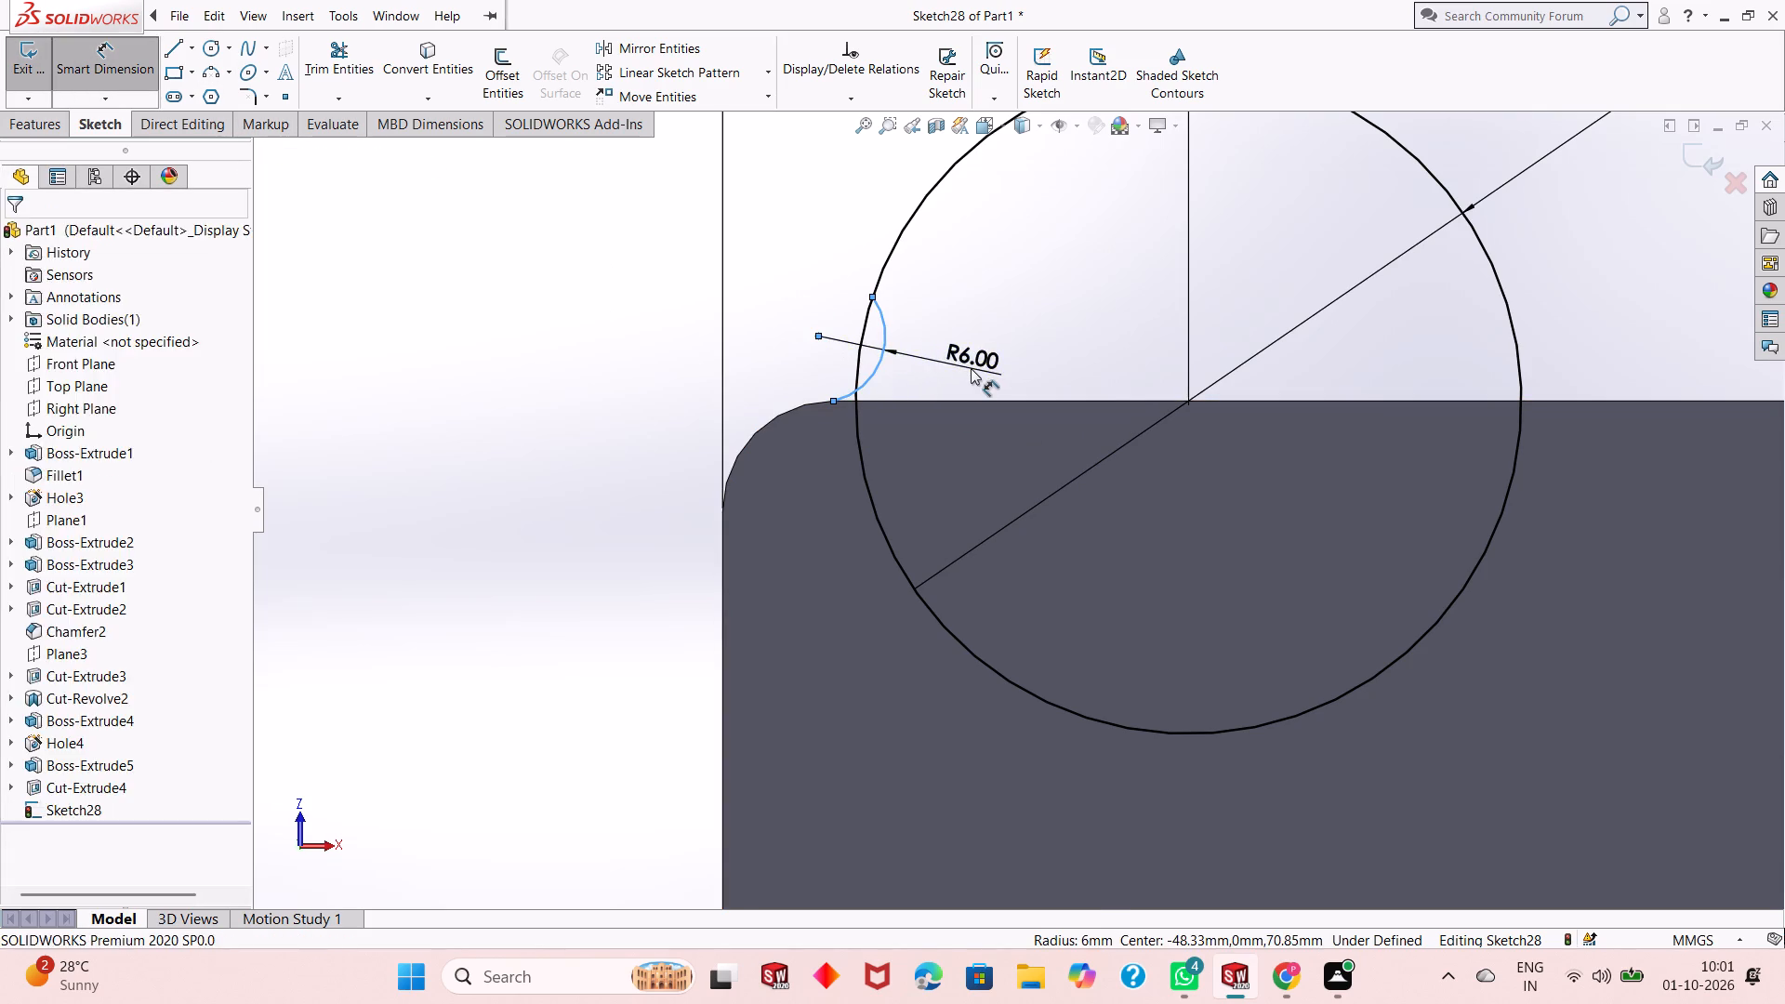
{"action": "key", "text": "Return"}
{"action": "key", "text": "Escape"}
{"action": "key", "text": "Escape"}
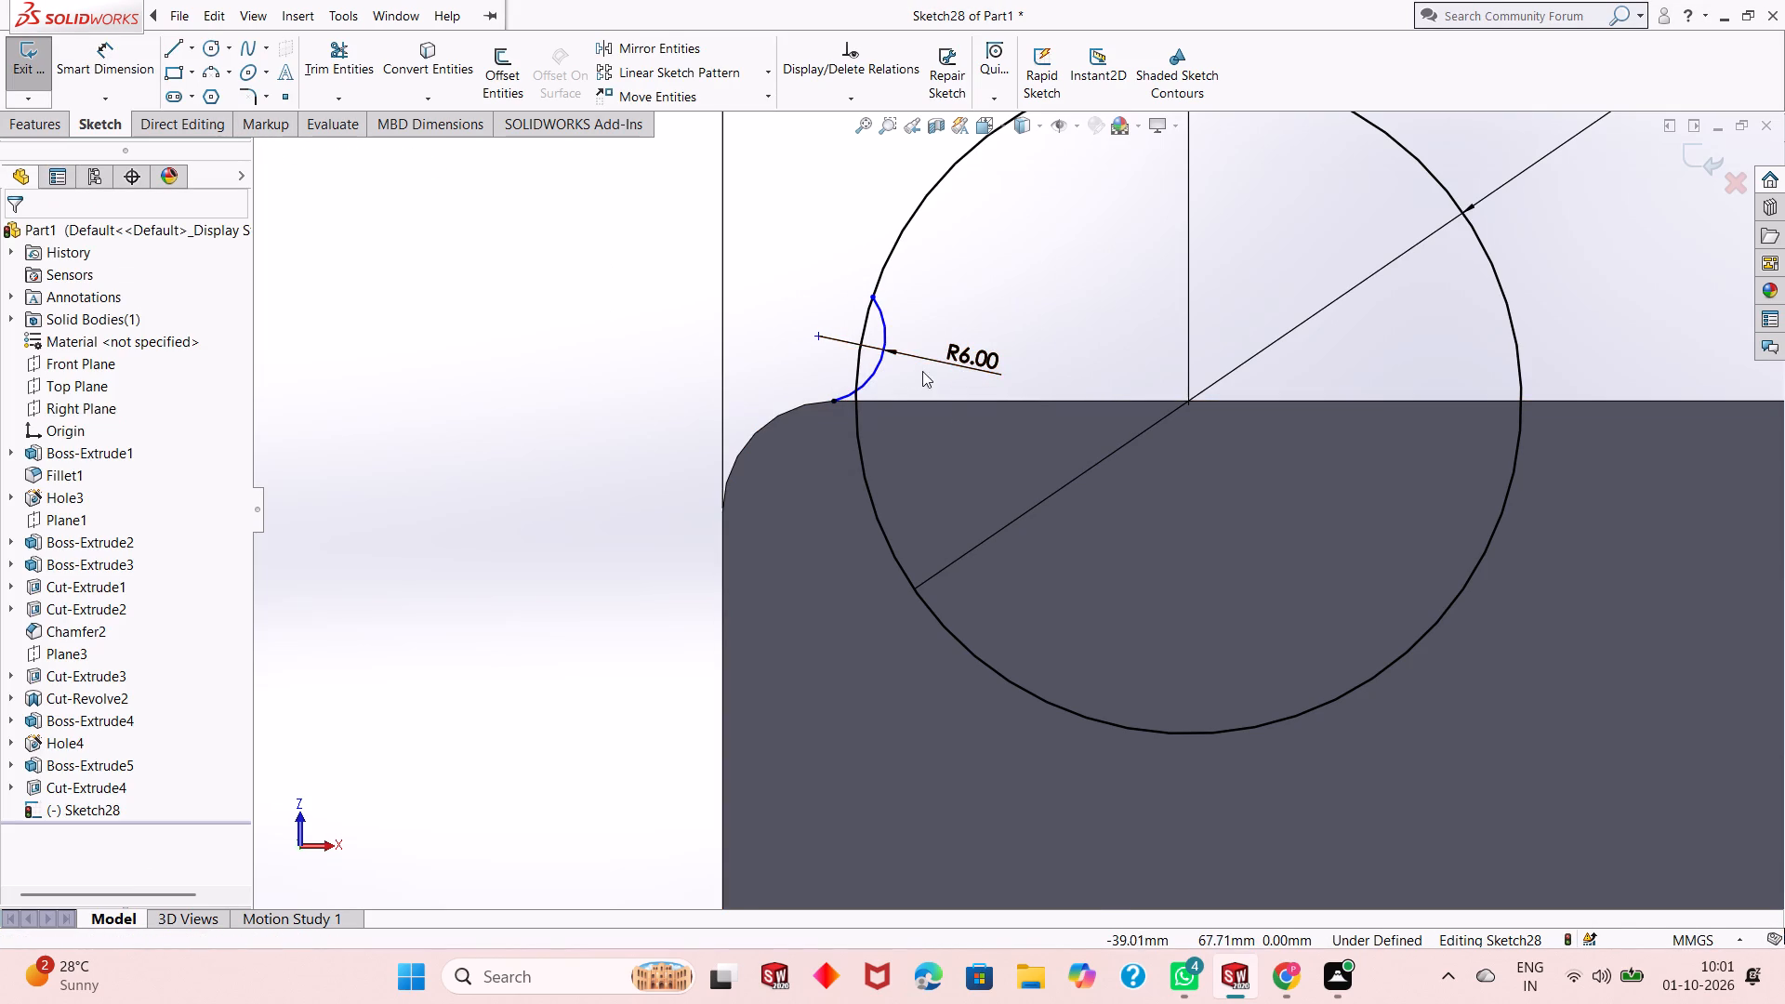
Add a tangent relation between the small 6 mm arc and the 60 mm circle.
{"action": "left_click", "coordinate": [875, 371]}
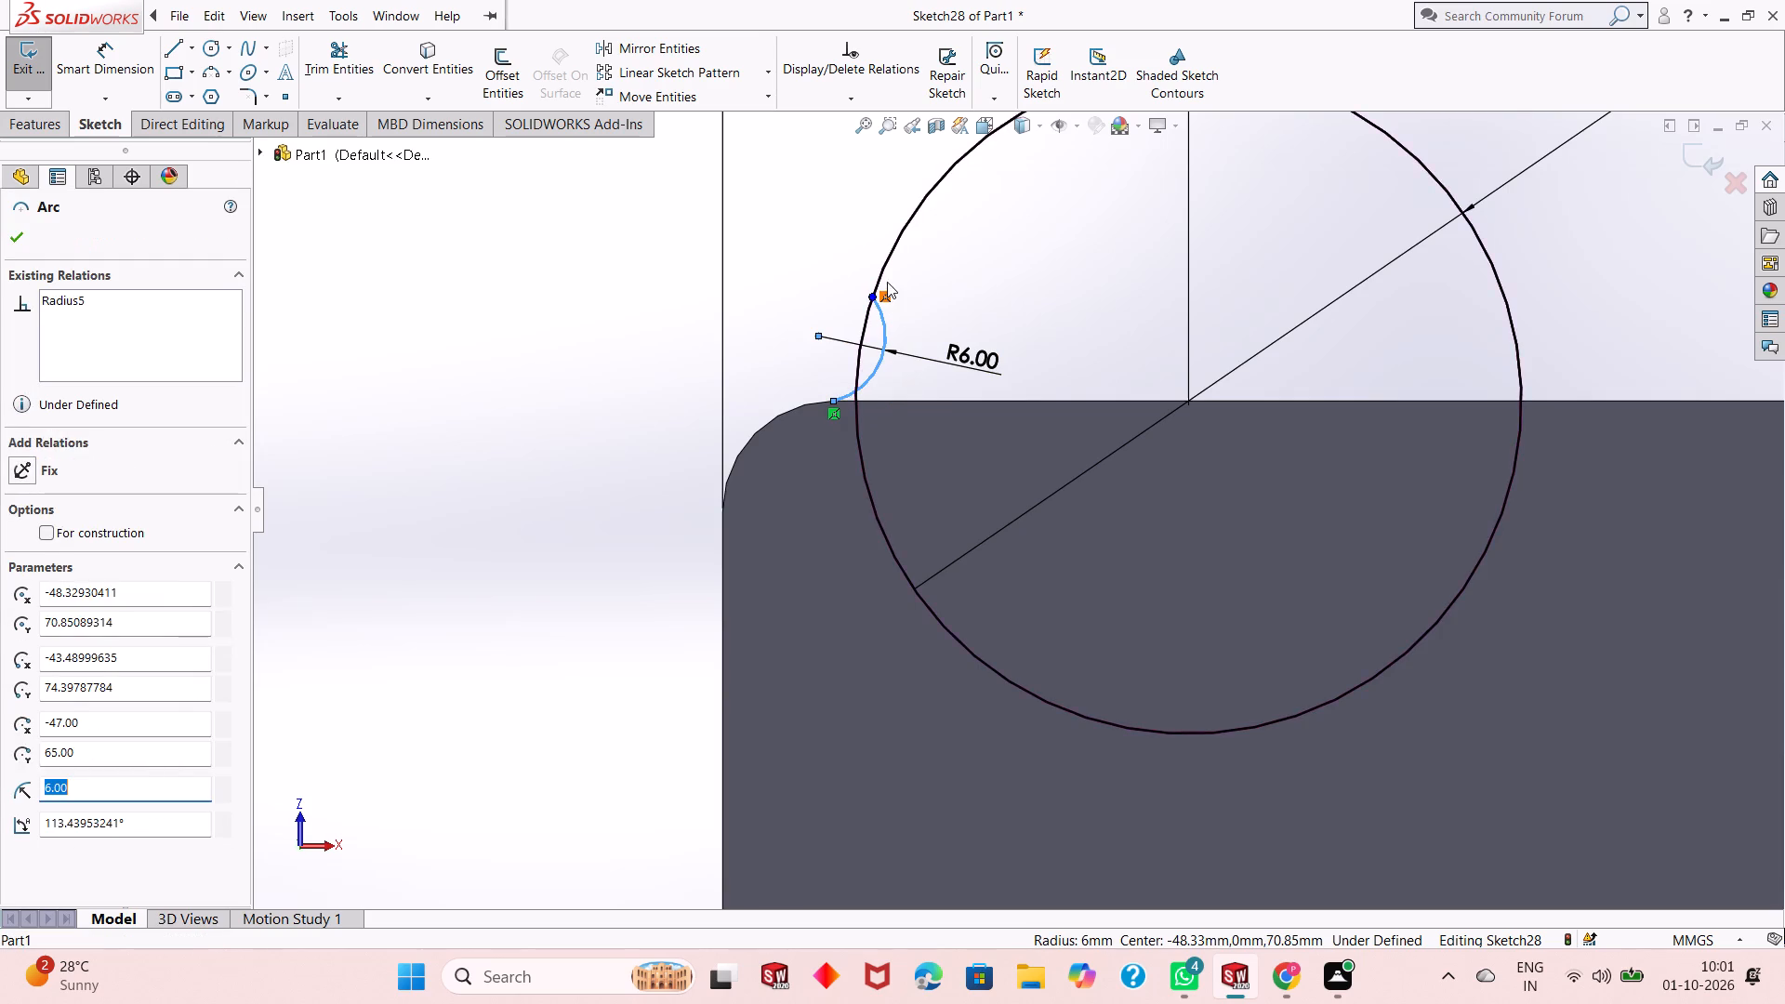
{"action": "left_click", "coordinate": [885, 266], "text": "shift"}
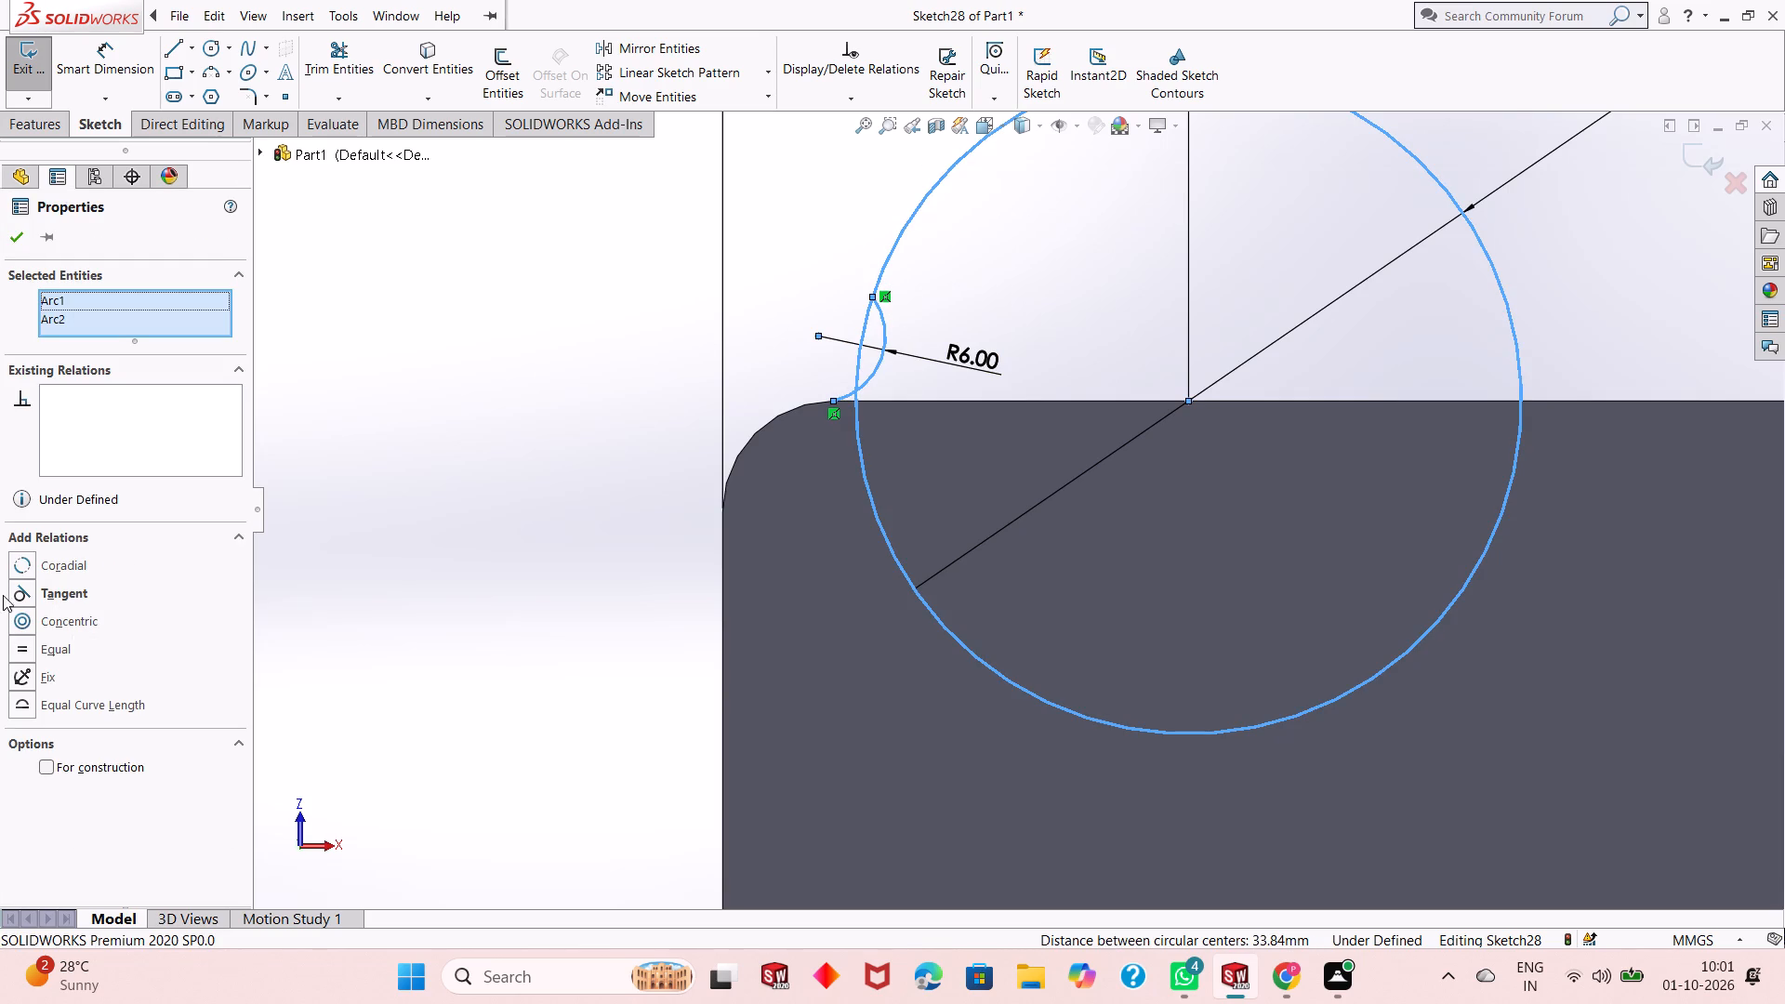
{"action": "left_click", "coordinate": [18, 593]}
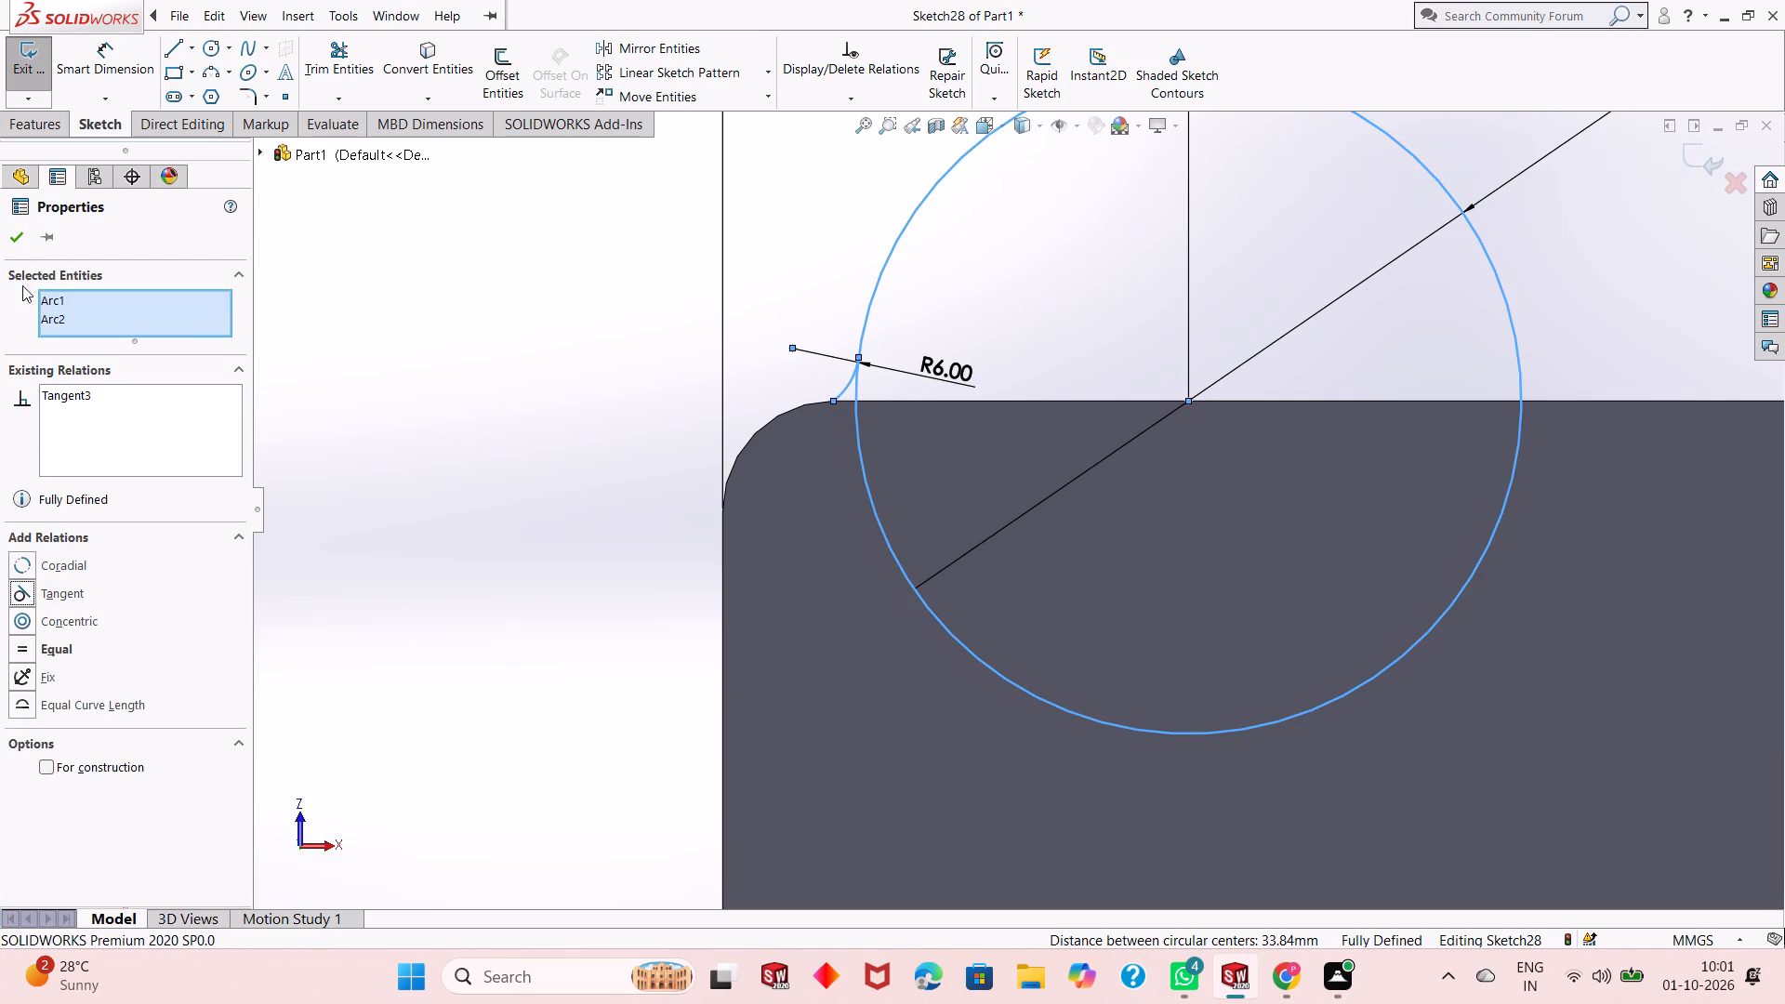
{"action": "left_click", "coordinate": [13, 239]}
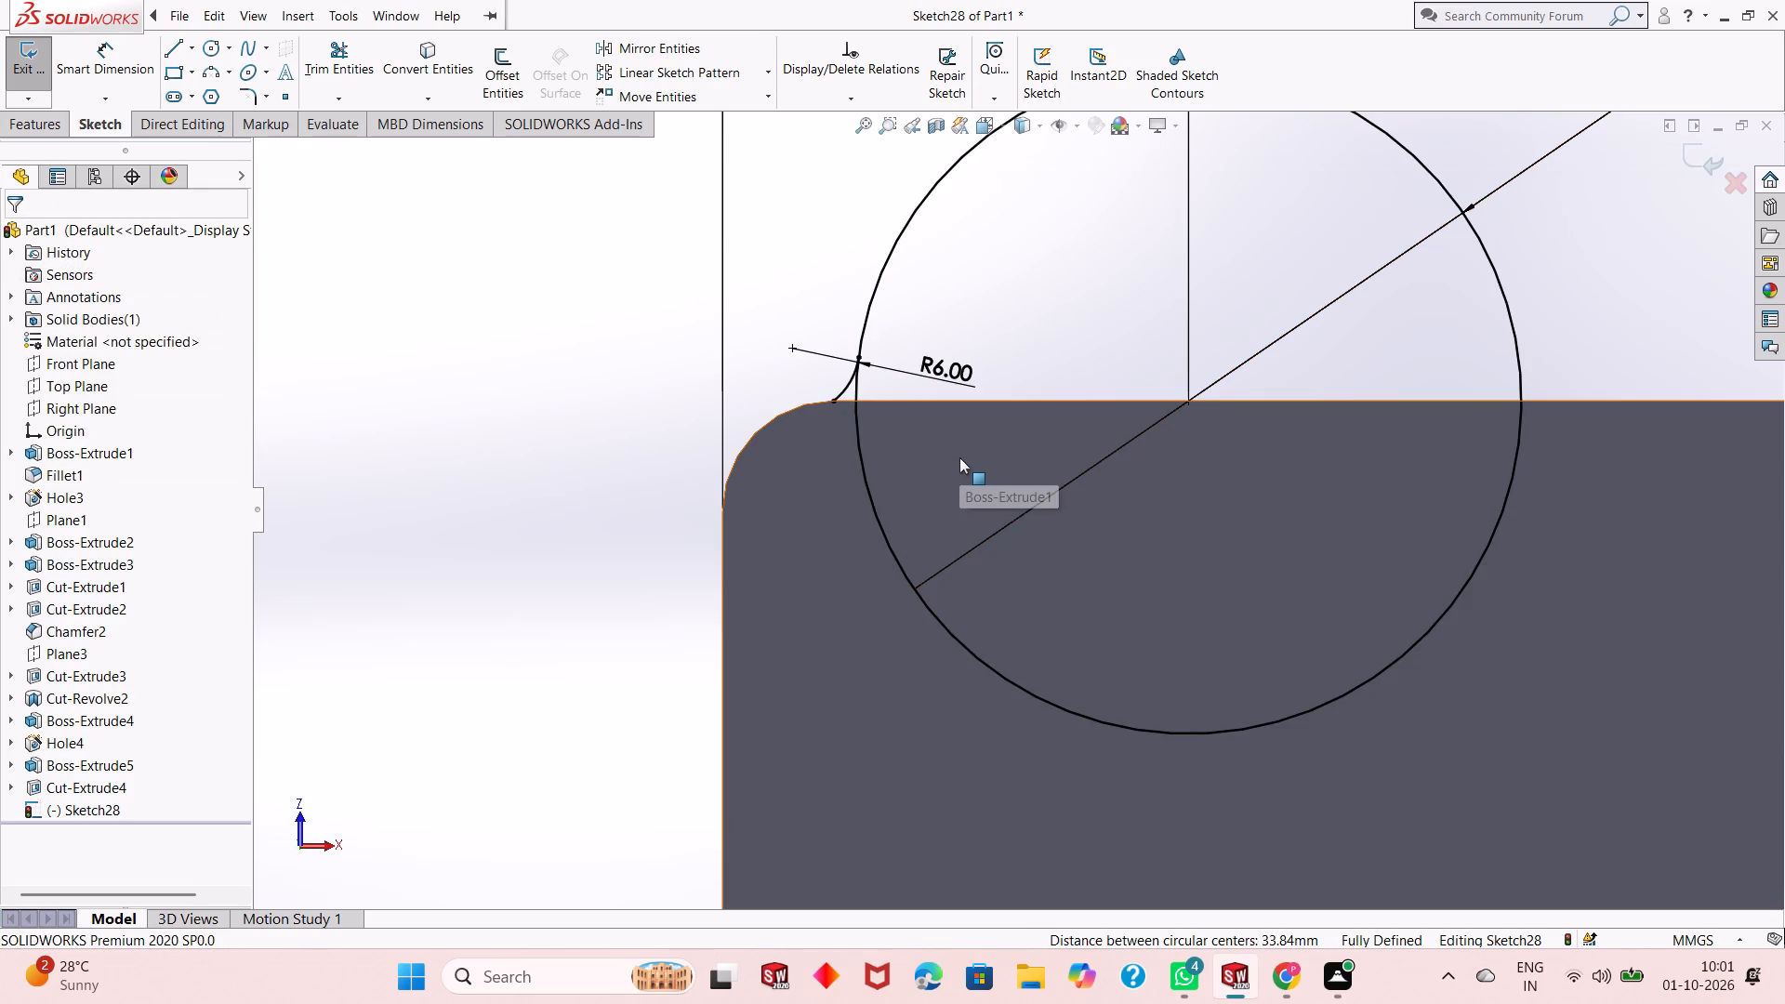
Sketch a second three-point arc of radius 6 mm from the circle's right side to the base's upper edge.
{"action": "scroll", "coordinate": [919, 478], "scroll_direction": "up", "scroll_amount": 1}
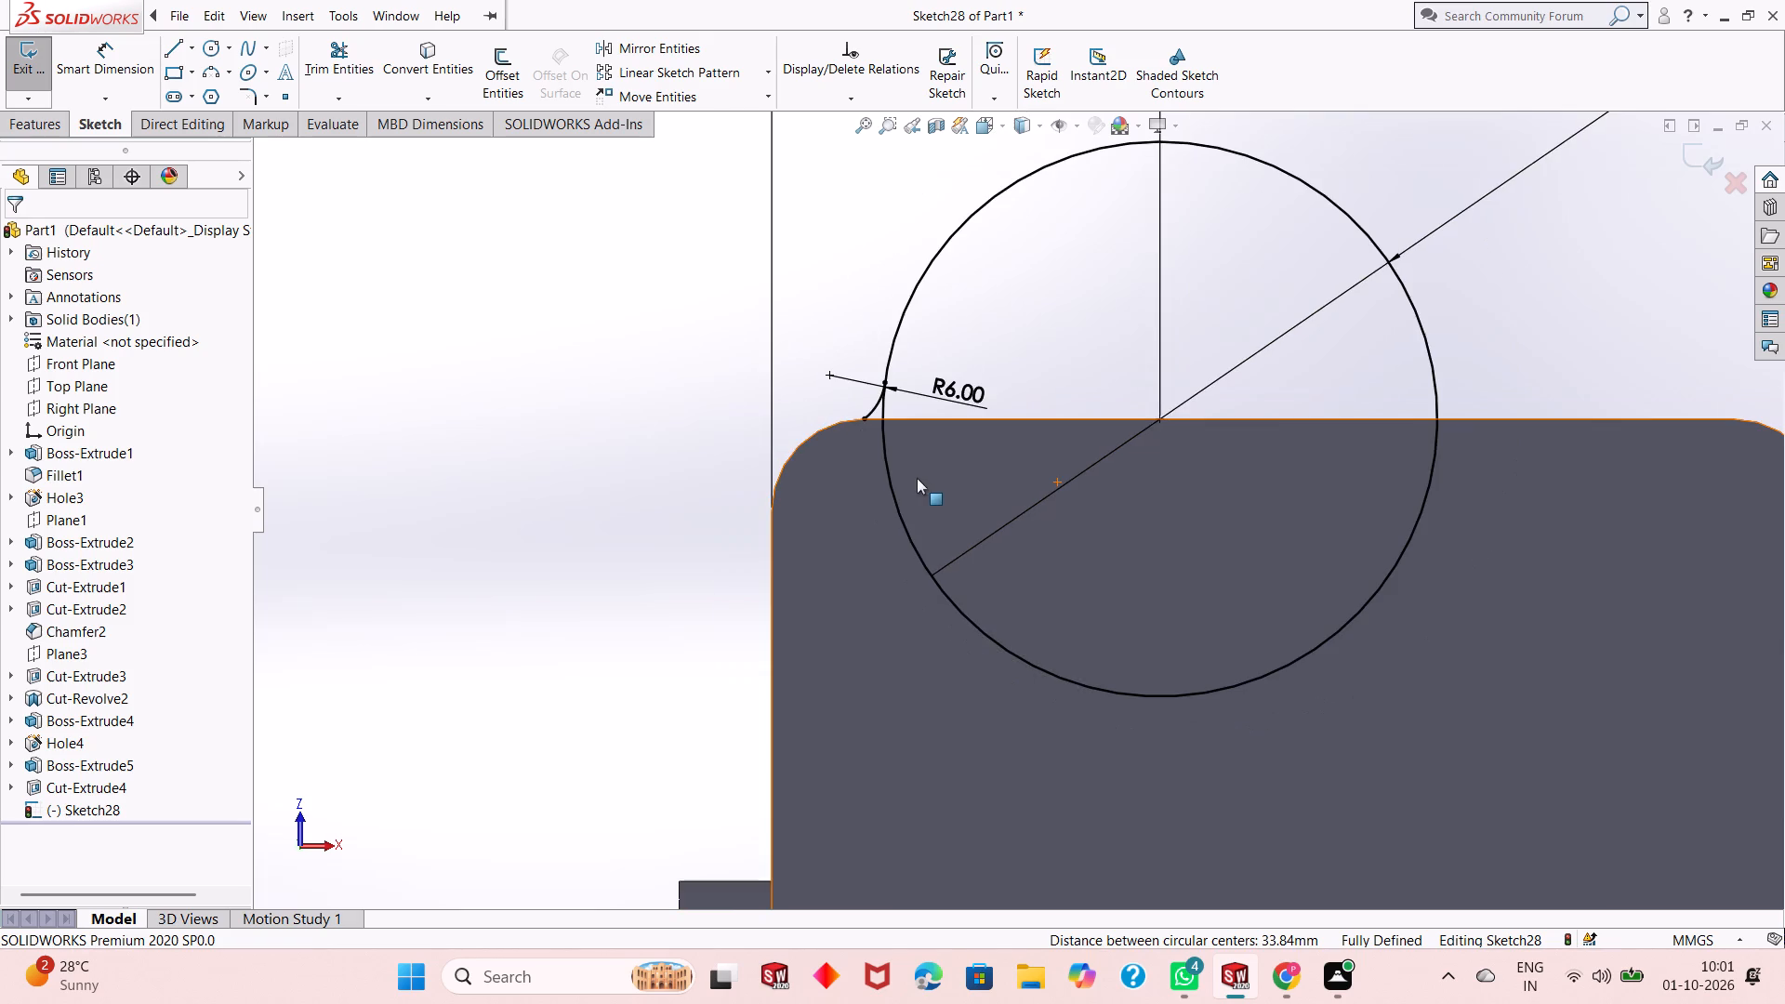
{"action": "scroll", "coordinate": [1543, 458], "scroll_direction": "down", "scroll_amount": 2}
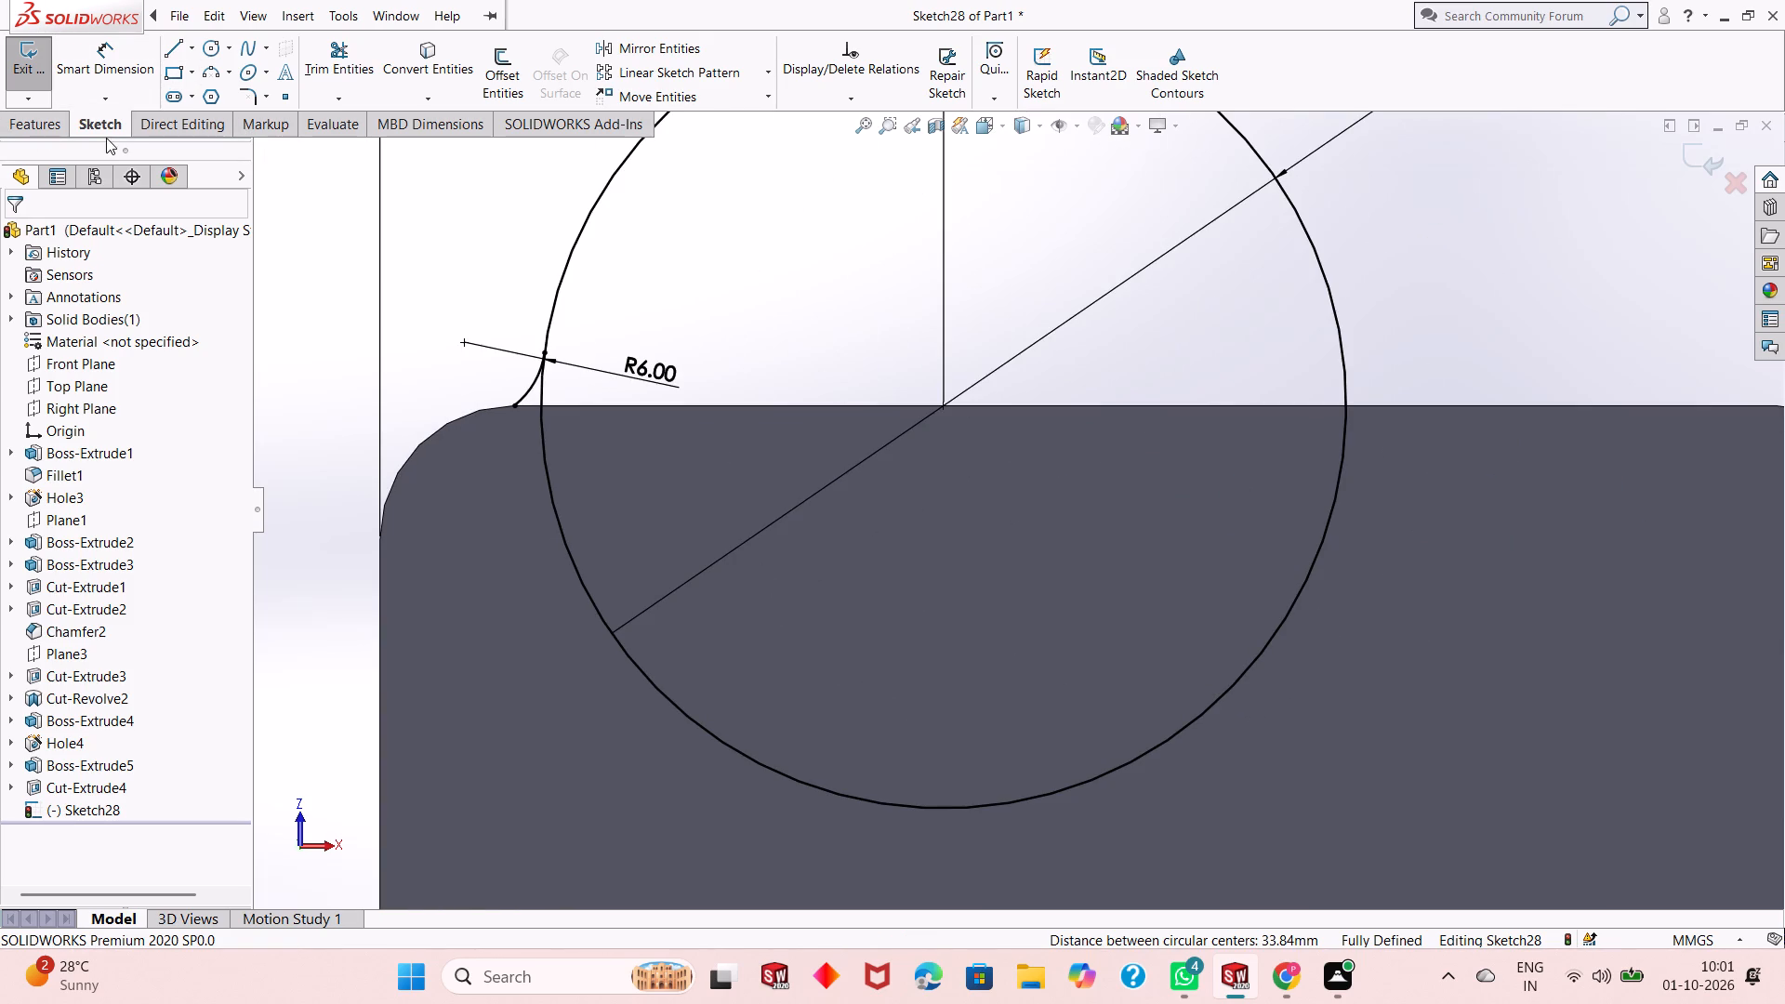
{"action": "left_click", "coordinate": [212, 75]}
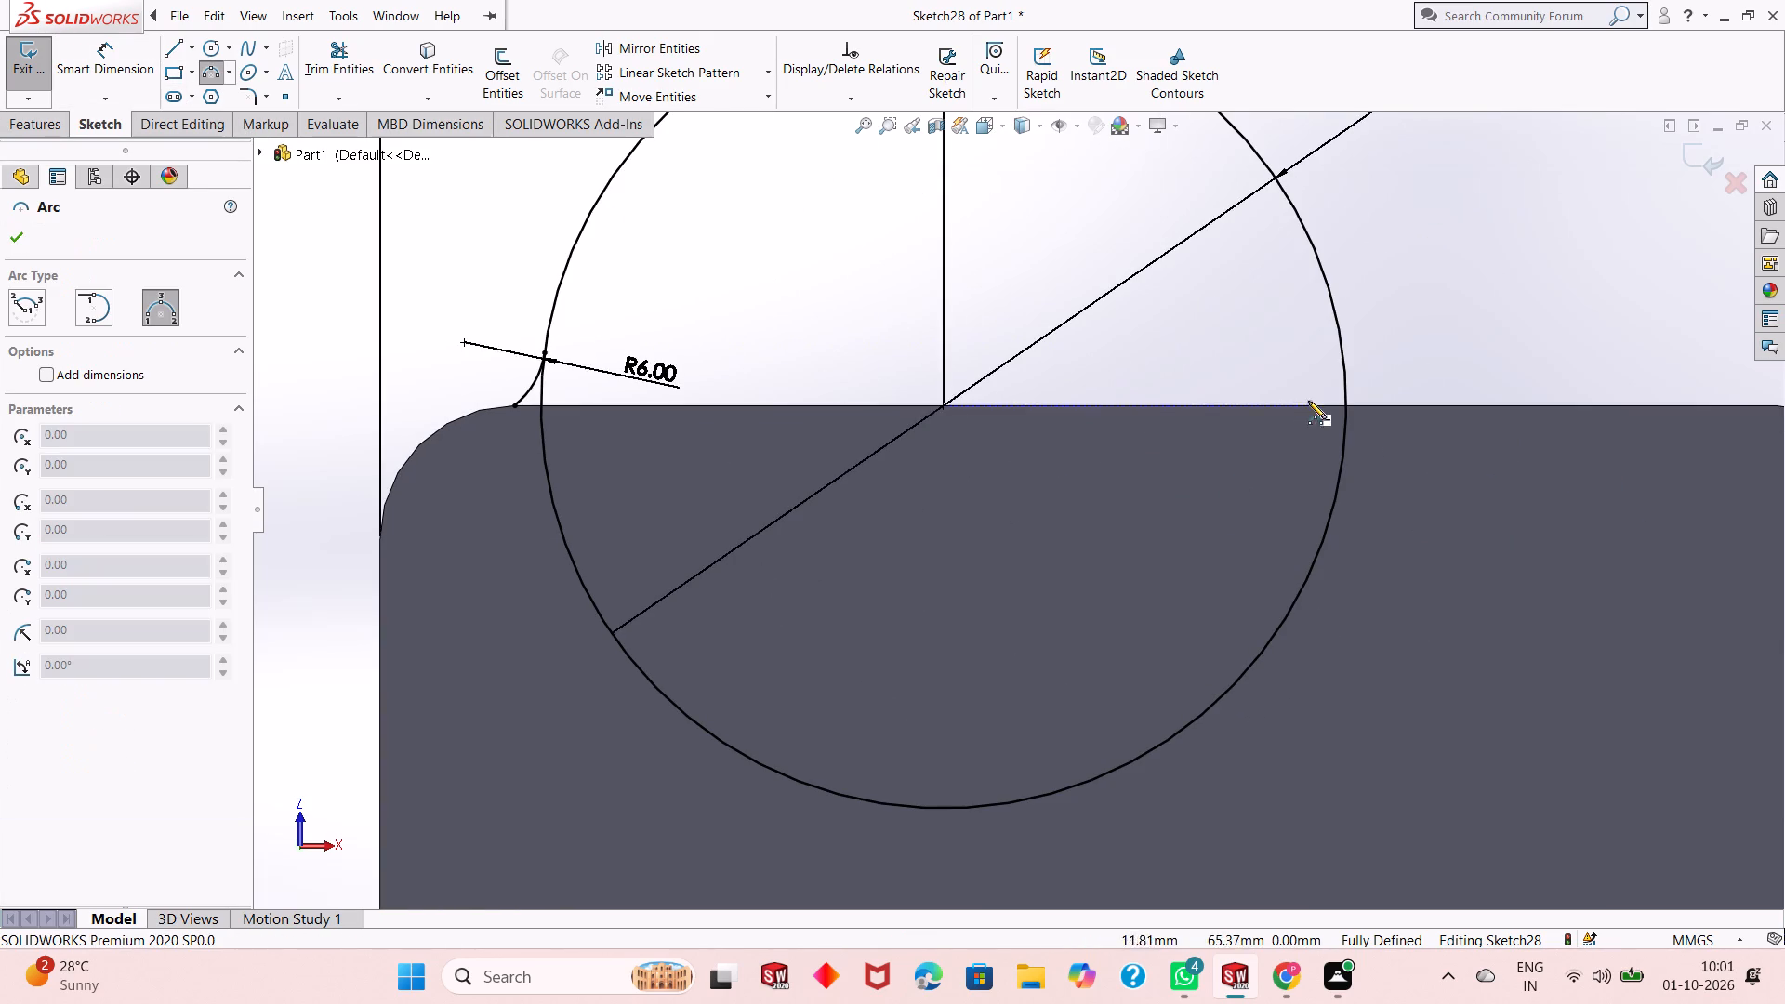
{"action": "left_click", "coordinate": [1339, 351]}
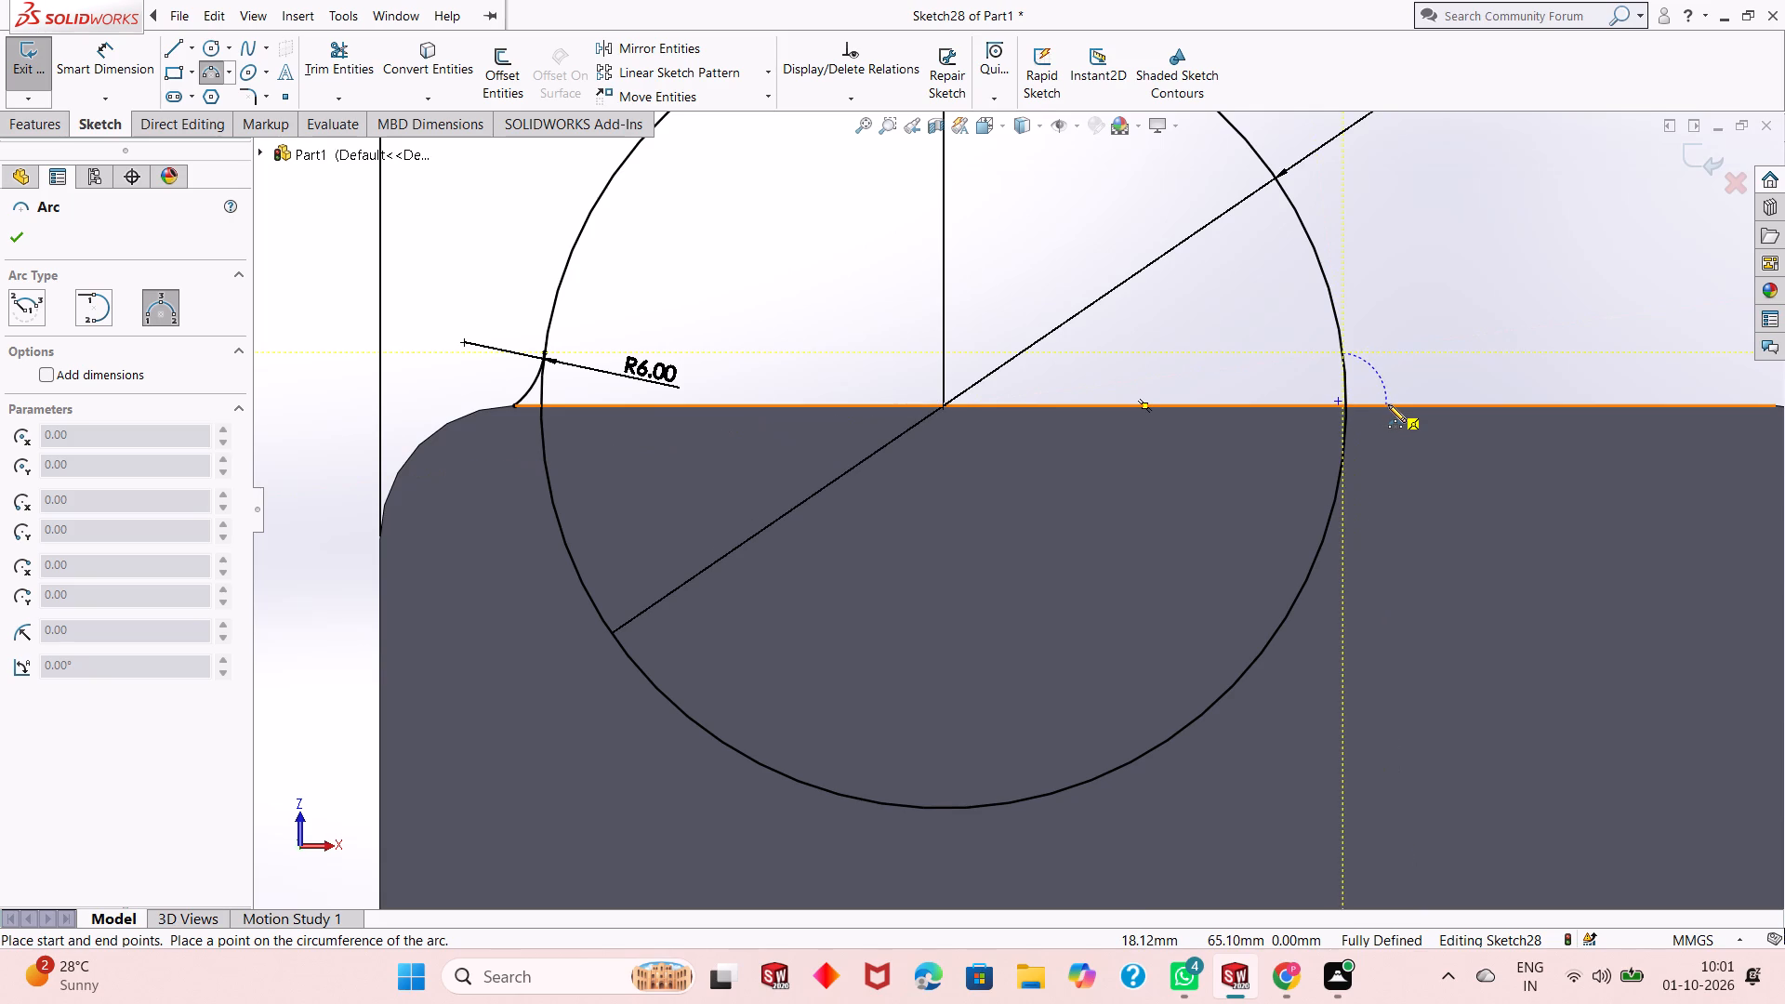
{"action": "left_click", "coordinate": [1388, 404]}
{"action": "key", "text": "6"}
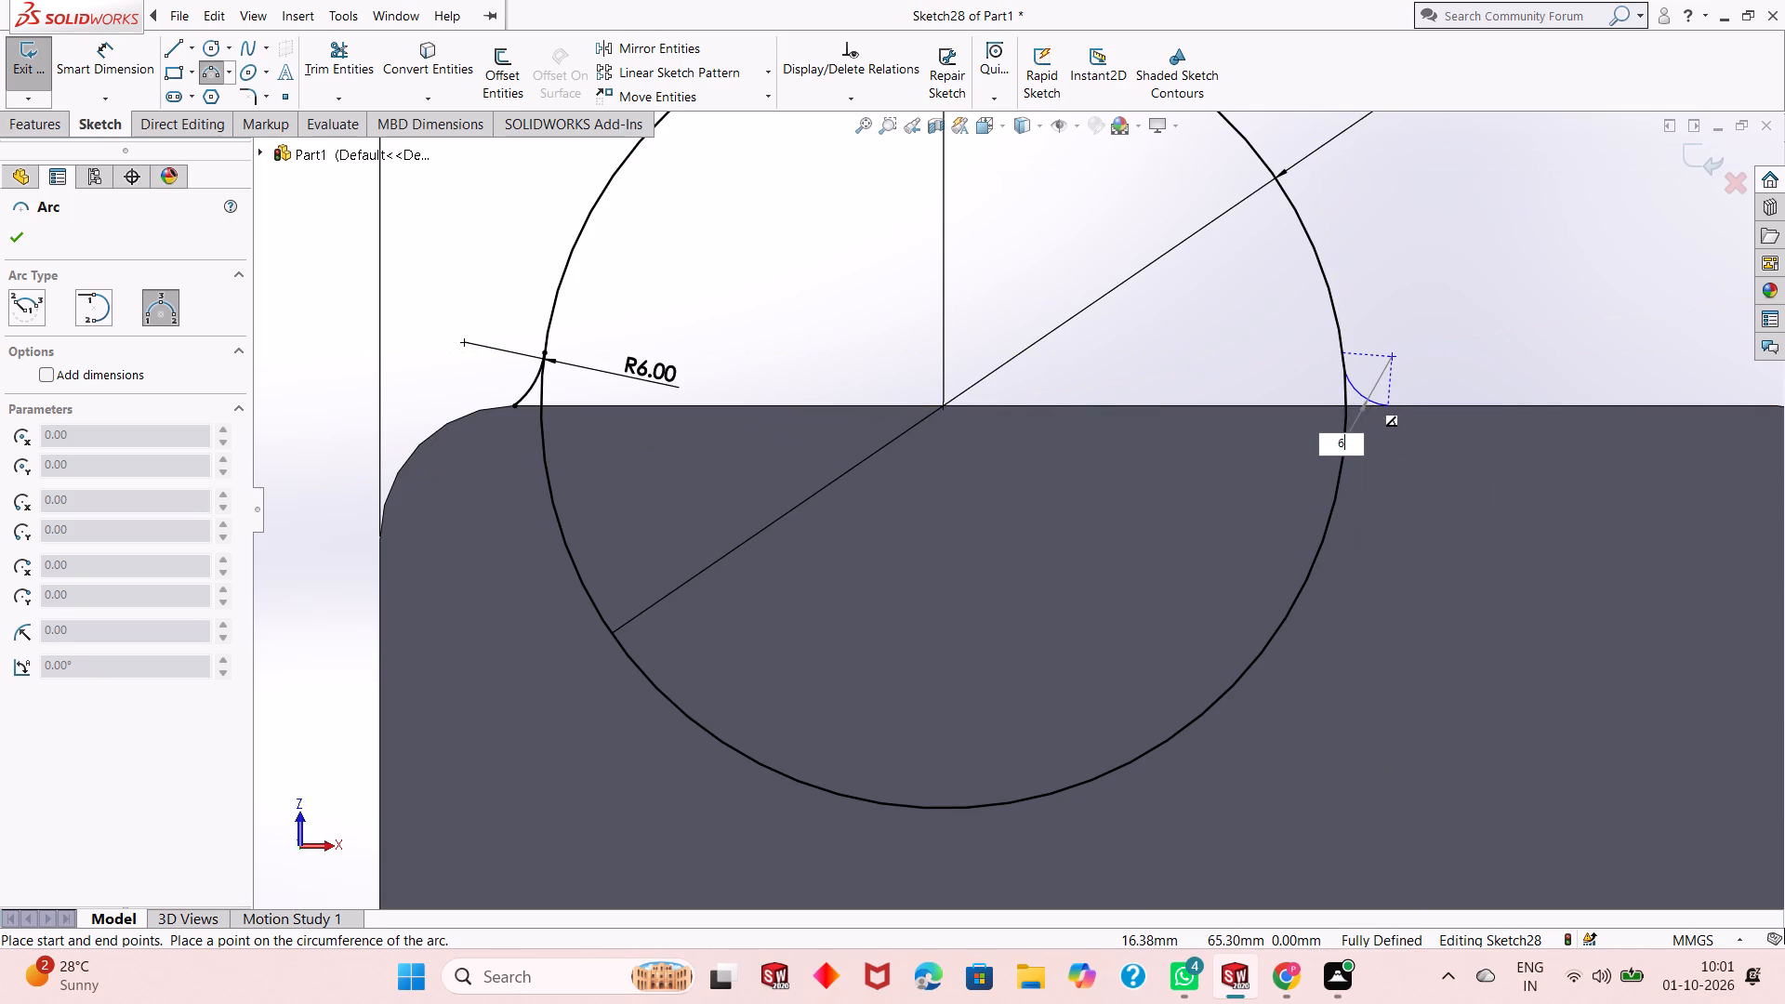
{"action": "key", "text": "Return"}
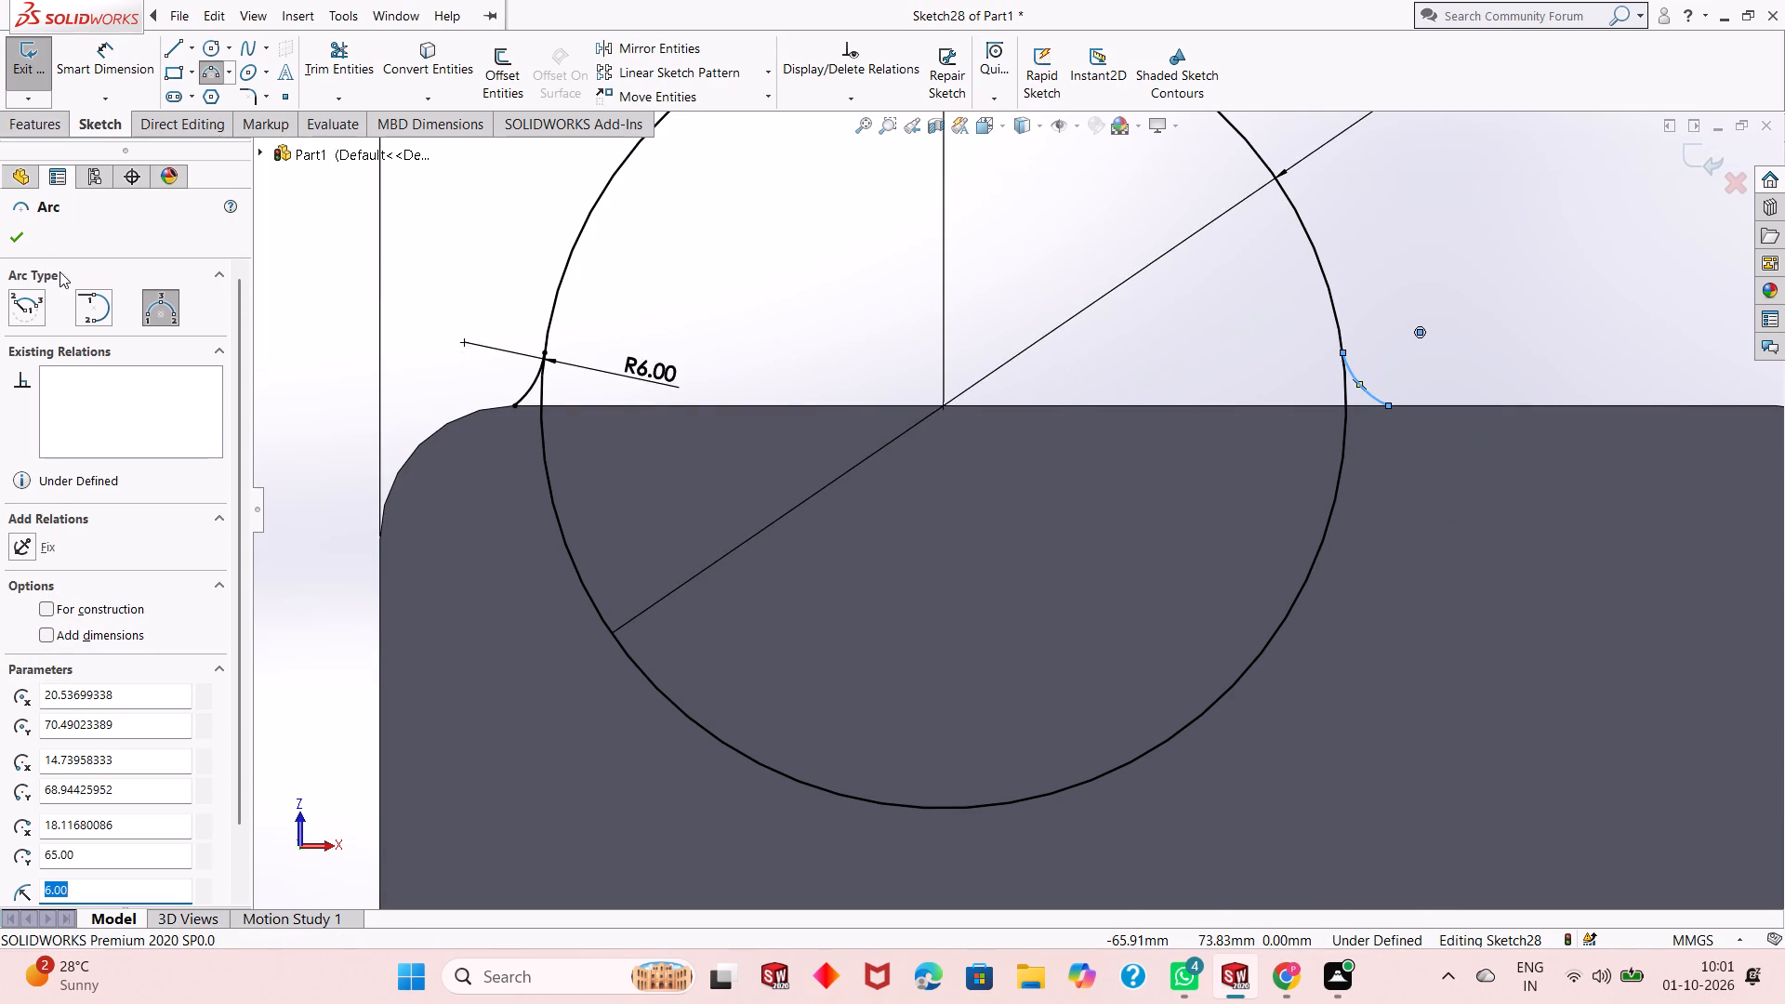
{"action": "left_click", "coordinate": [27, 245]}
Add a 6 mm radius dimension to the second small arc joining the circle and the base edge.
{"action": "left_click", "coordinate": [86, 69]}
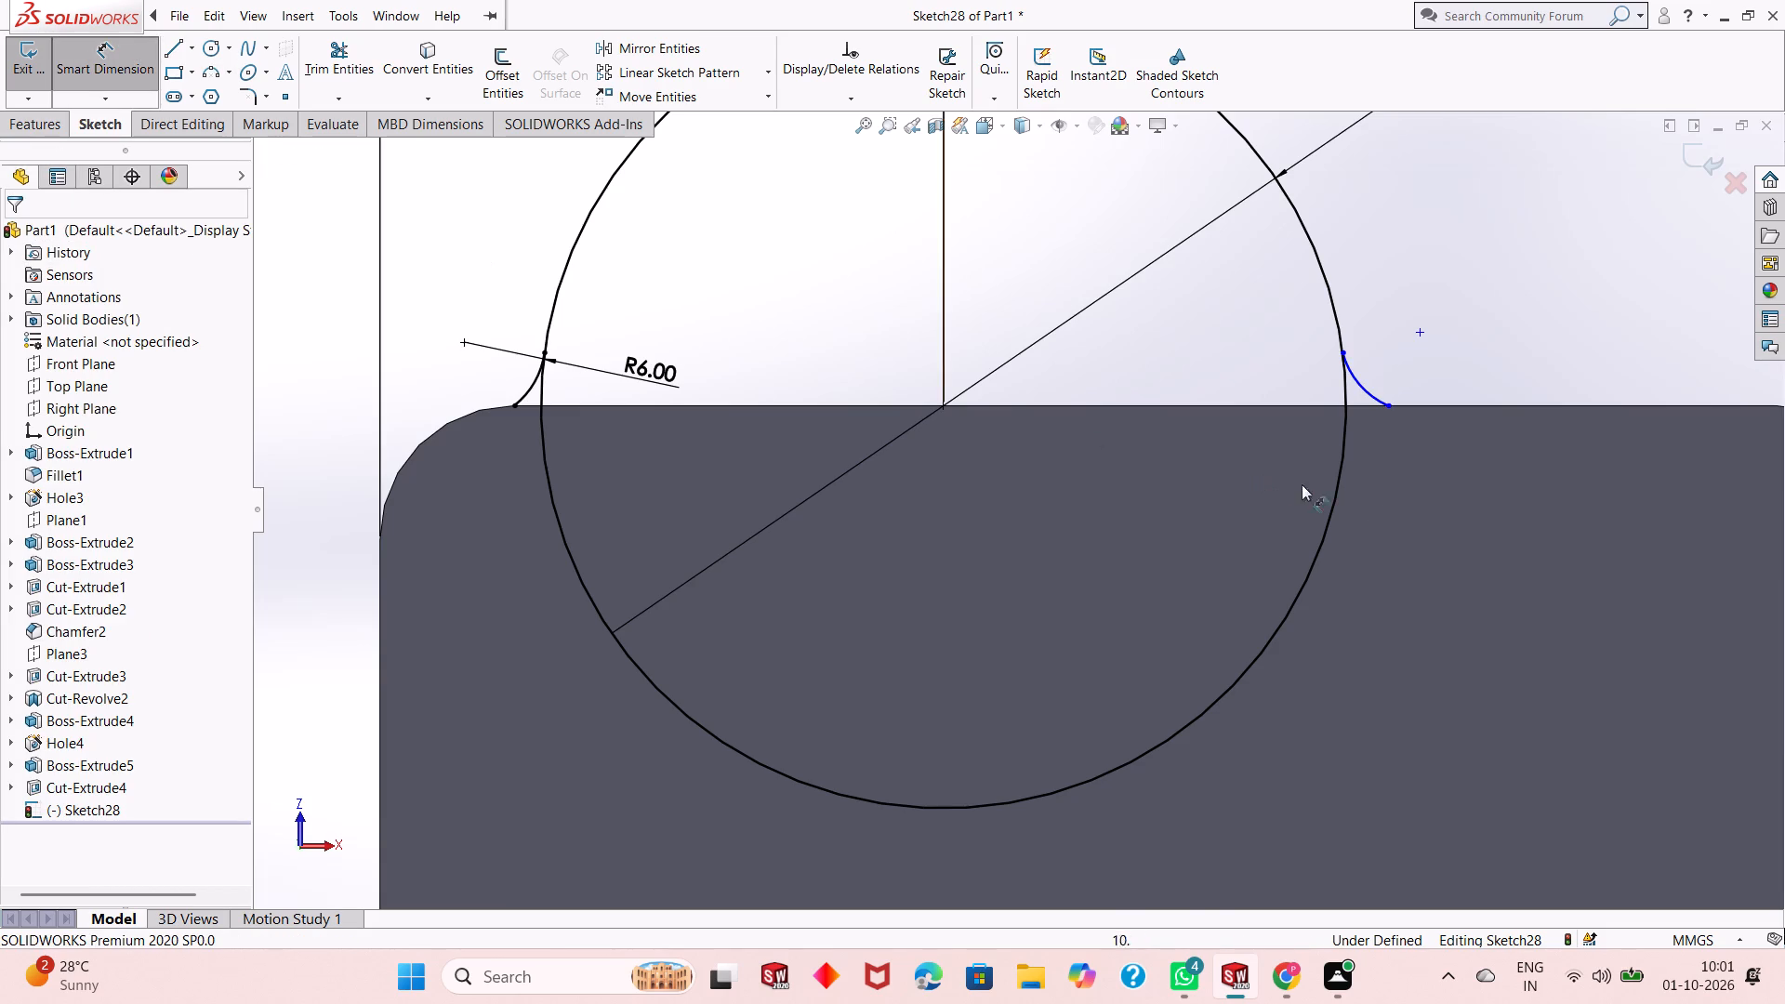
{"action": "left_click", "coordinate": [1359, 382]}
{"action": "left_click", "coordinate": [1170, 547]}
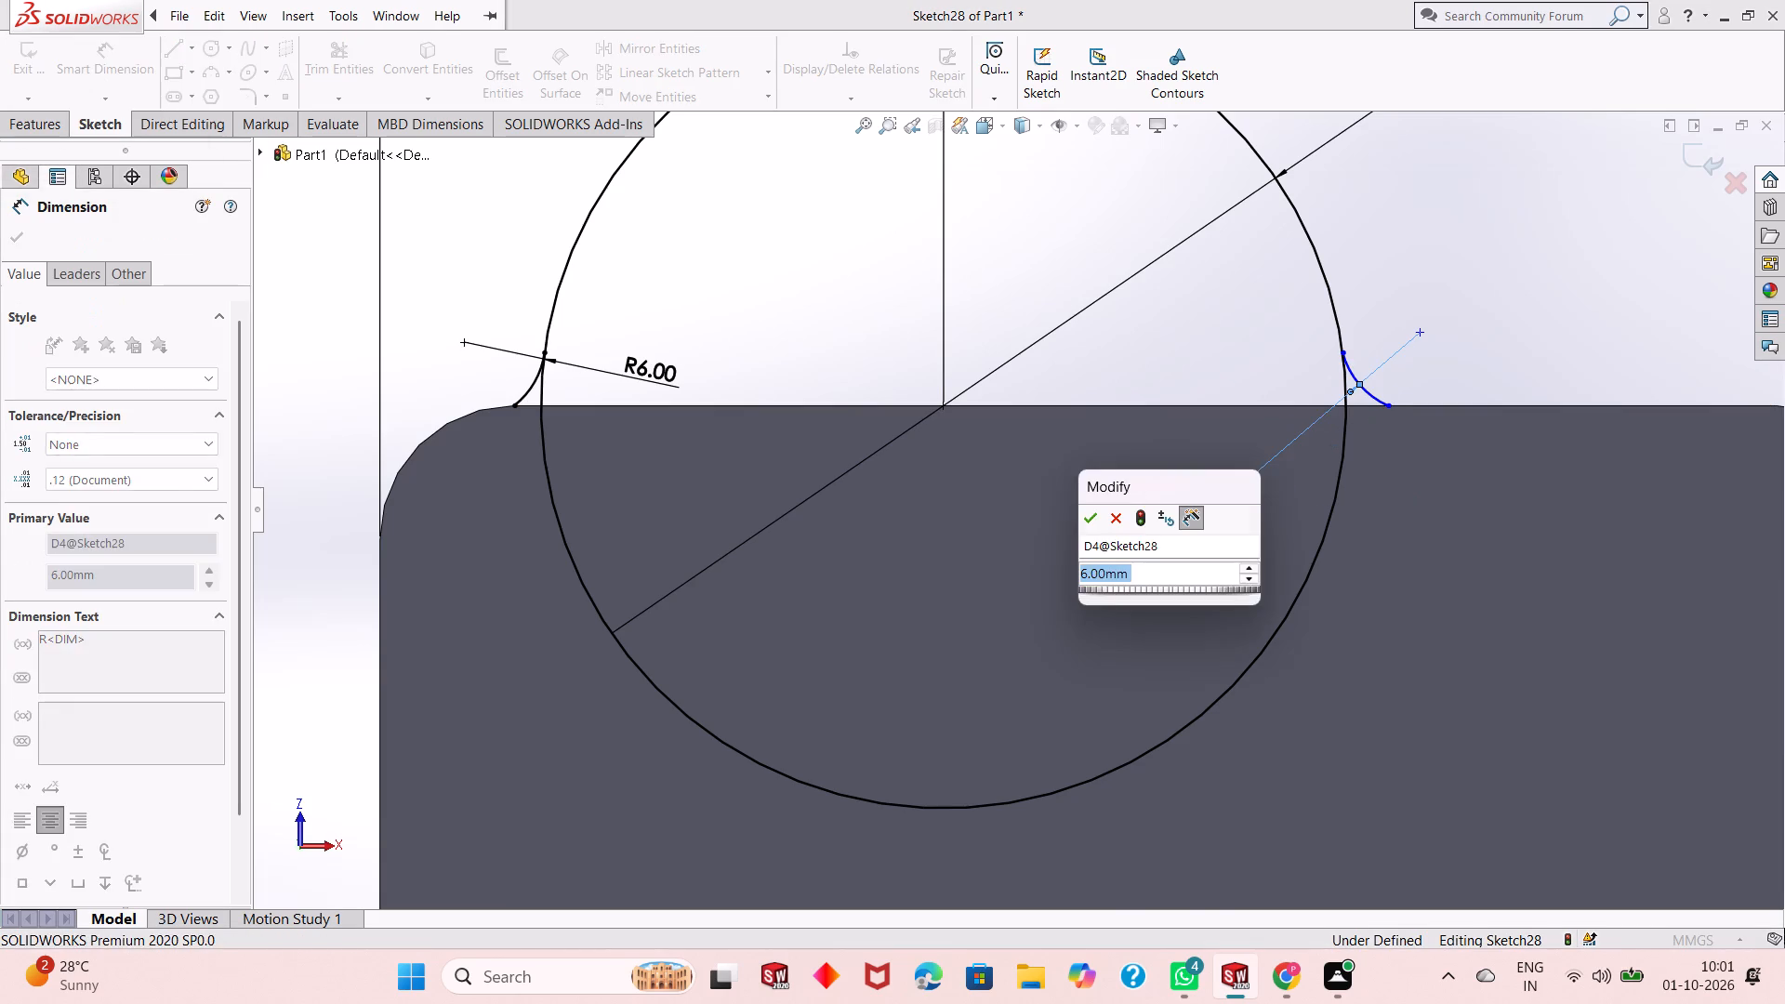
{"action": "key", "text": "Return"}
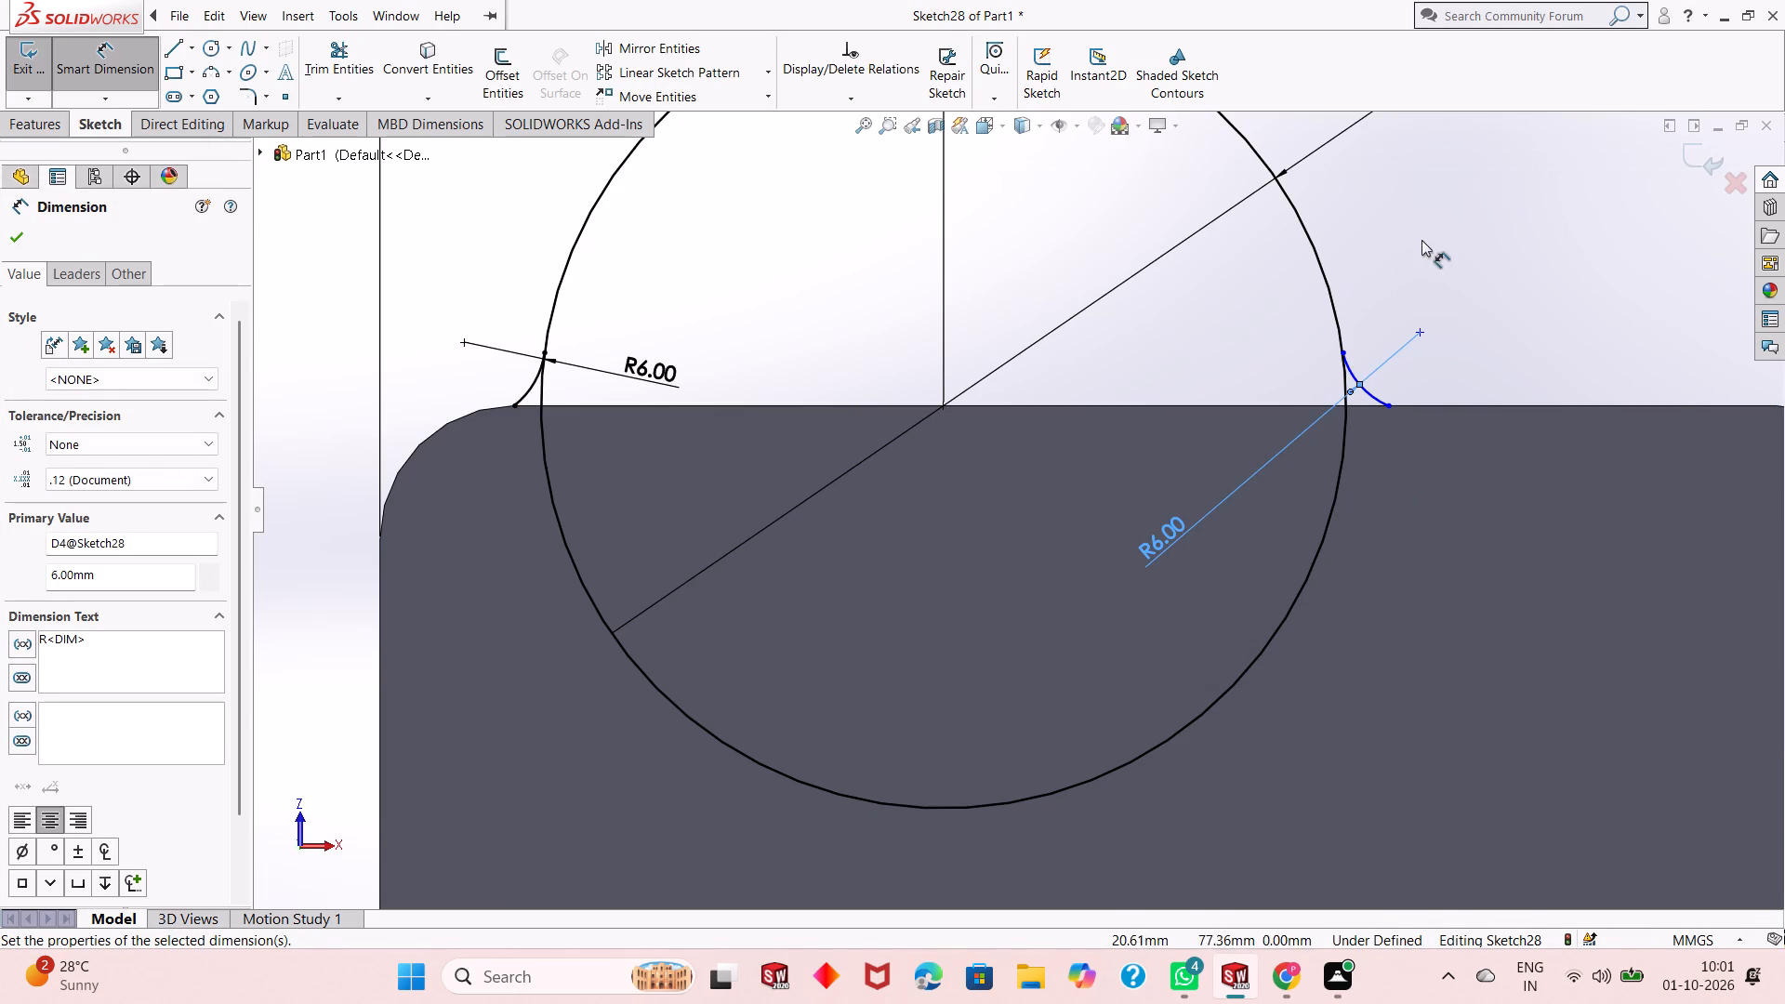
{"action": "right_click", "coordinate": [1417, 241]}
{"action": "left_click", "coordinate": [1484, 294]}
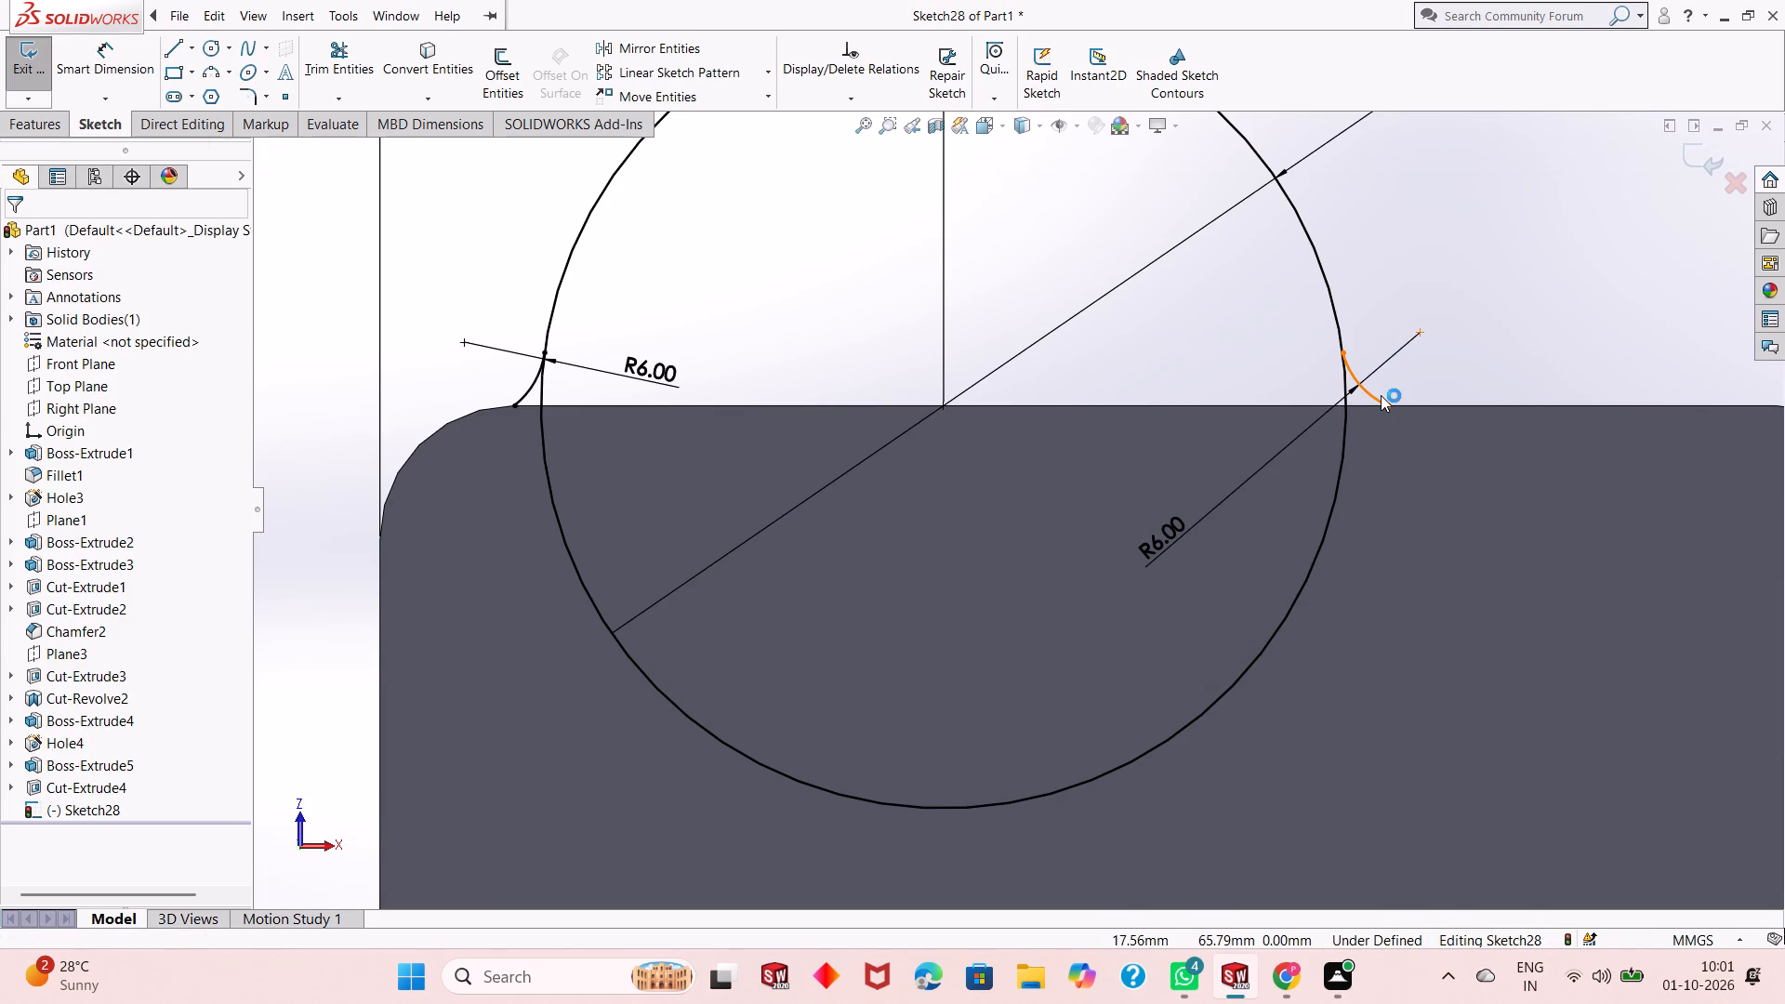
Add a tangent relation between the second 6 mm arc and the 60 mm circle.
{"action": "left_click", "coordinate": [1381, 395]}
{"action": "key", "text": "Escape"}
{"action": "left_click", "coordinate": [1375, 399]}
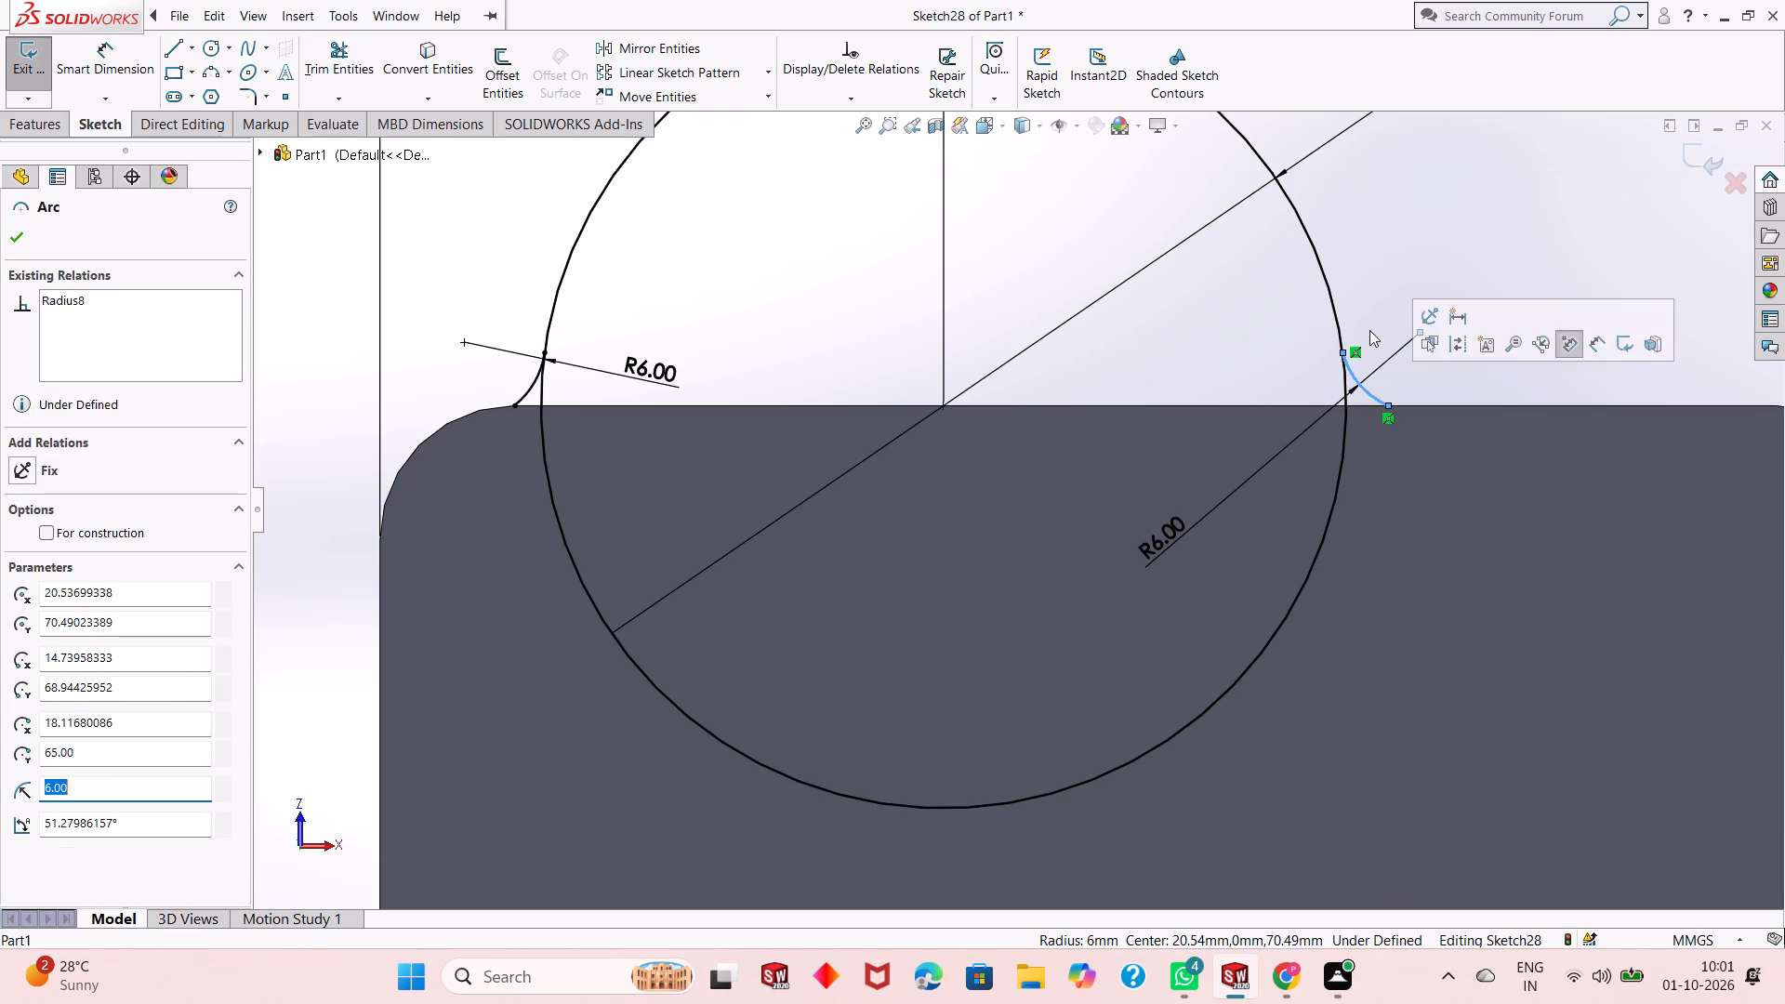
{"action": "key", "text": "Escape"}
{"action": "left_click", "coordinate": [1325, 280], "text": "ctrl"}
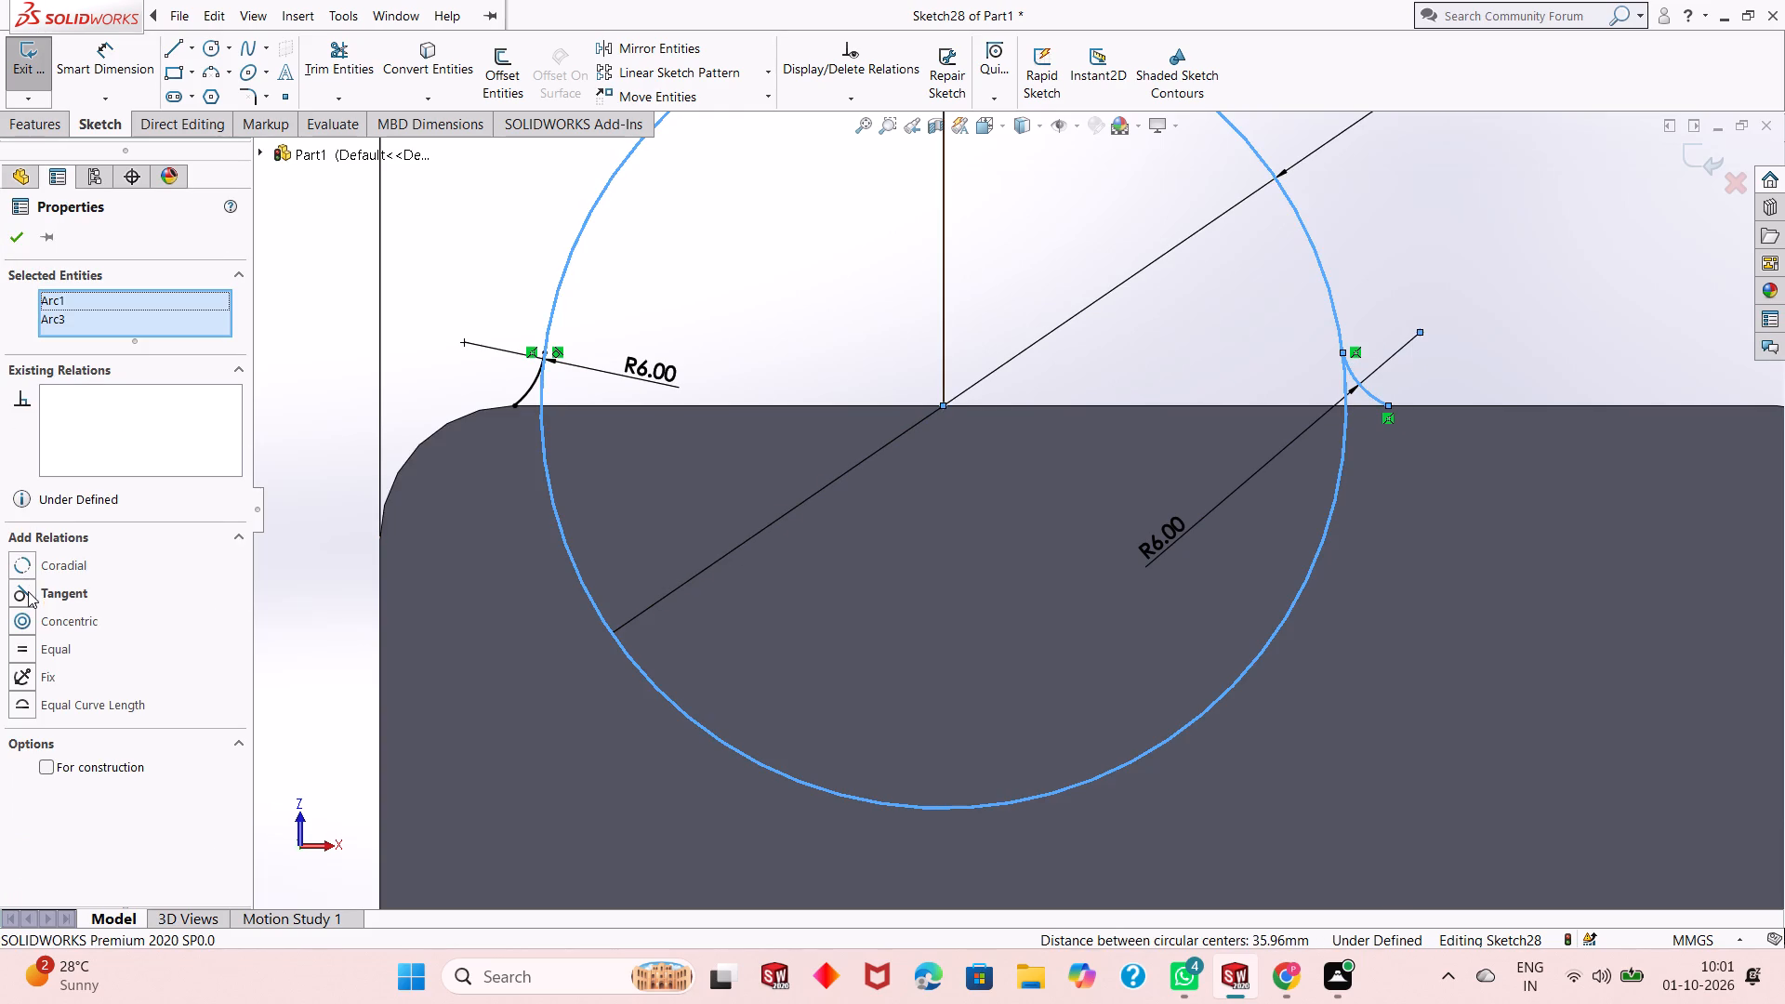
{"action": "left_click", "coordinate": [28, 591]}
{"action": "left_click", "coordinate": [27, 245]}
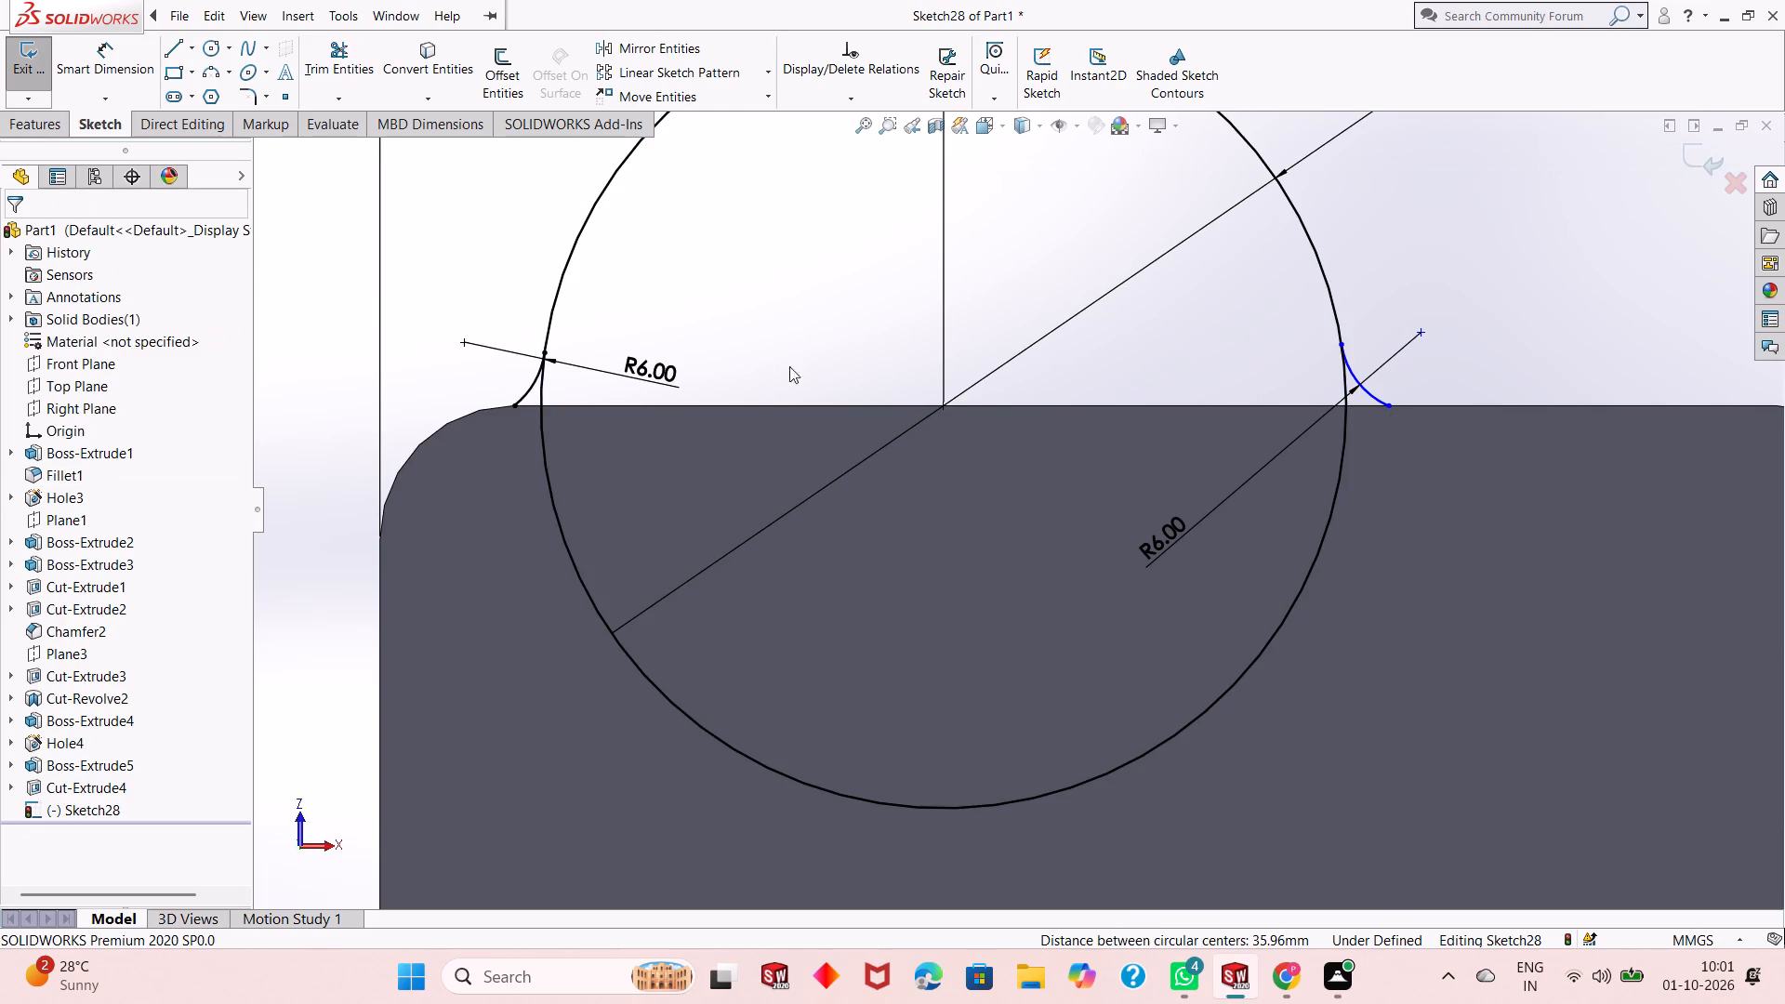
Add a tangent relation between the second 6 mm arc and the base's straight edge.
{"action": "left_click", "coordinate": [1367, 394]}
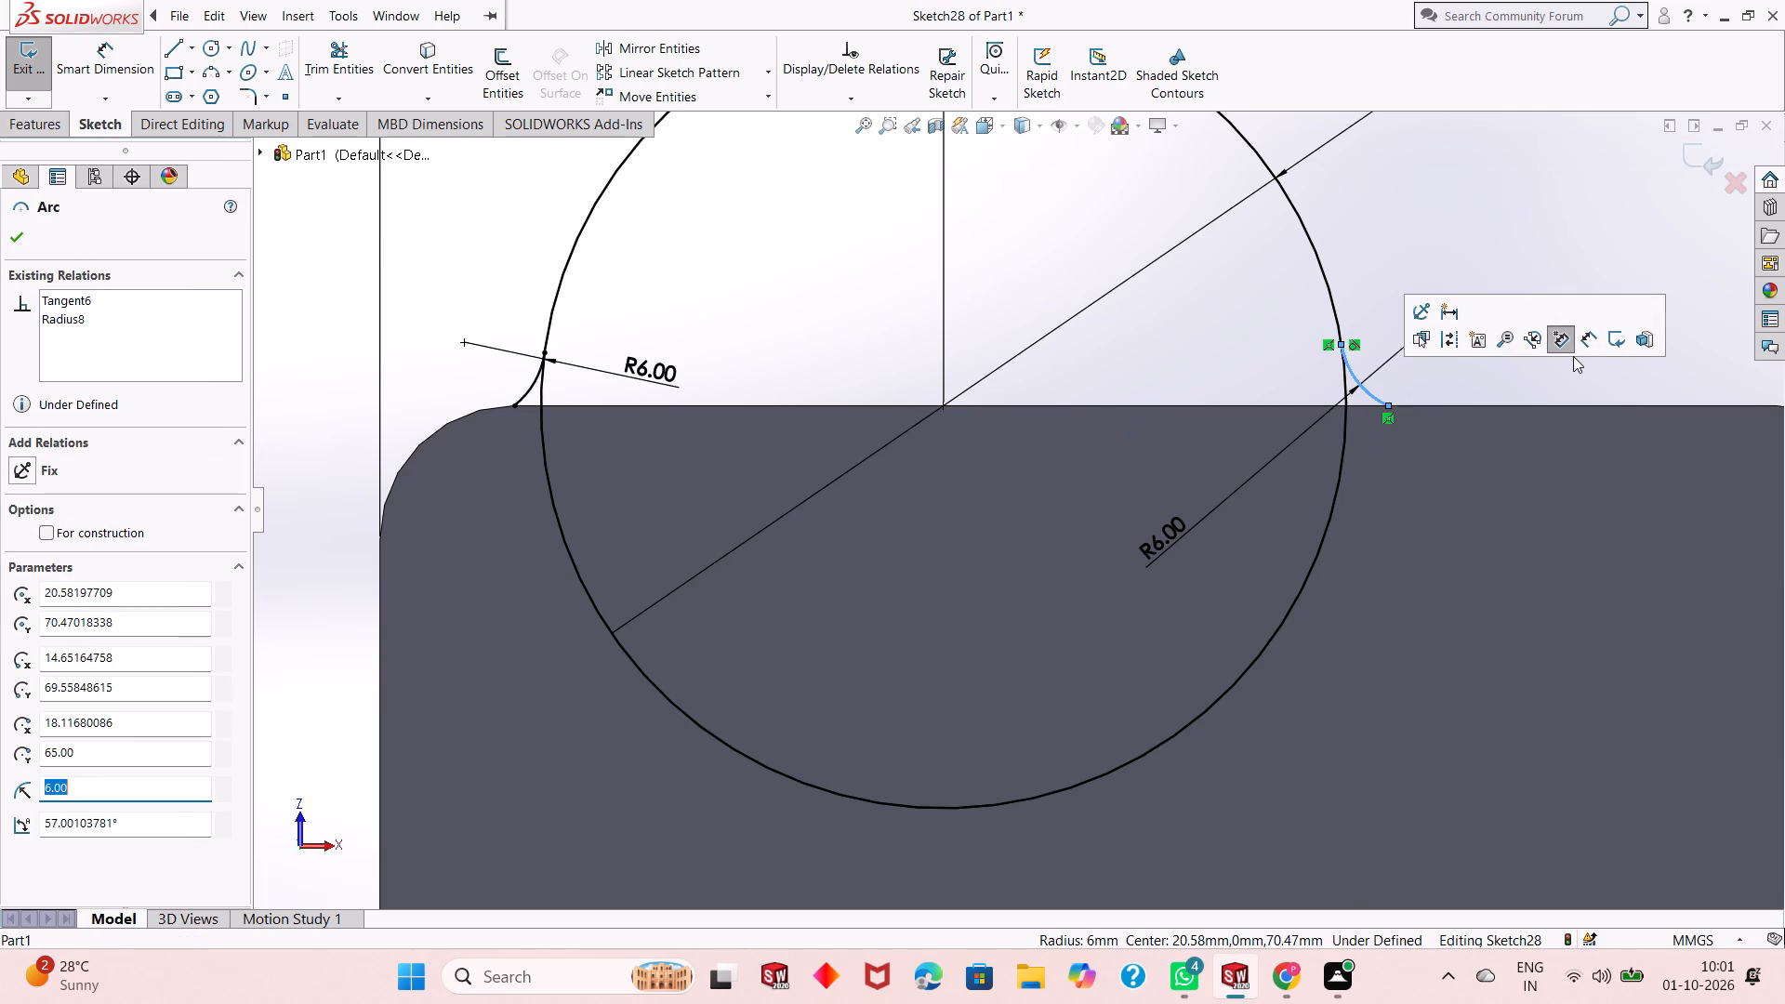
{"action": "left_click", "coordinate": [1424, 406], "text": "ctrl"}
{"action": "left_click", "coordinate": [18, 572]}
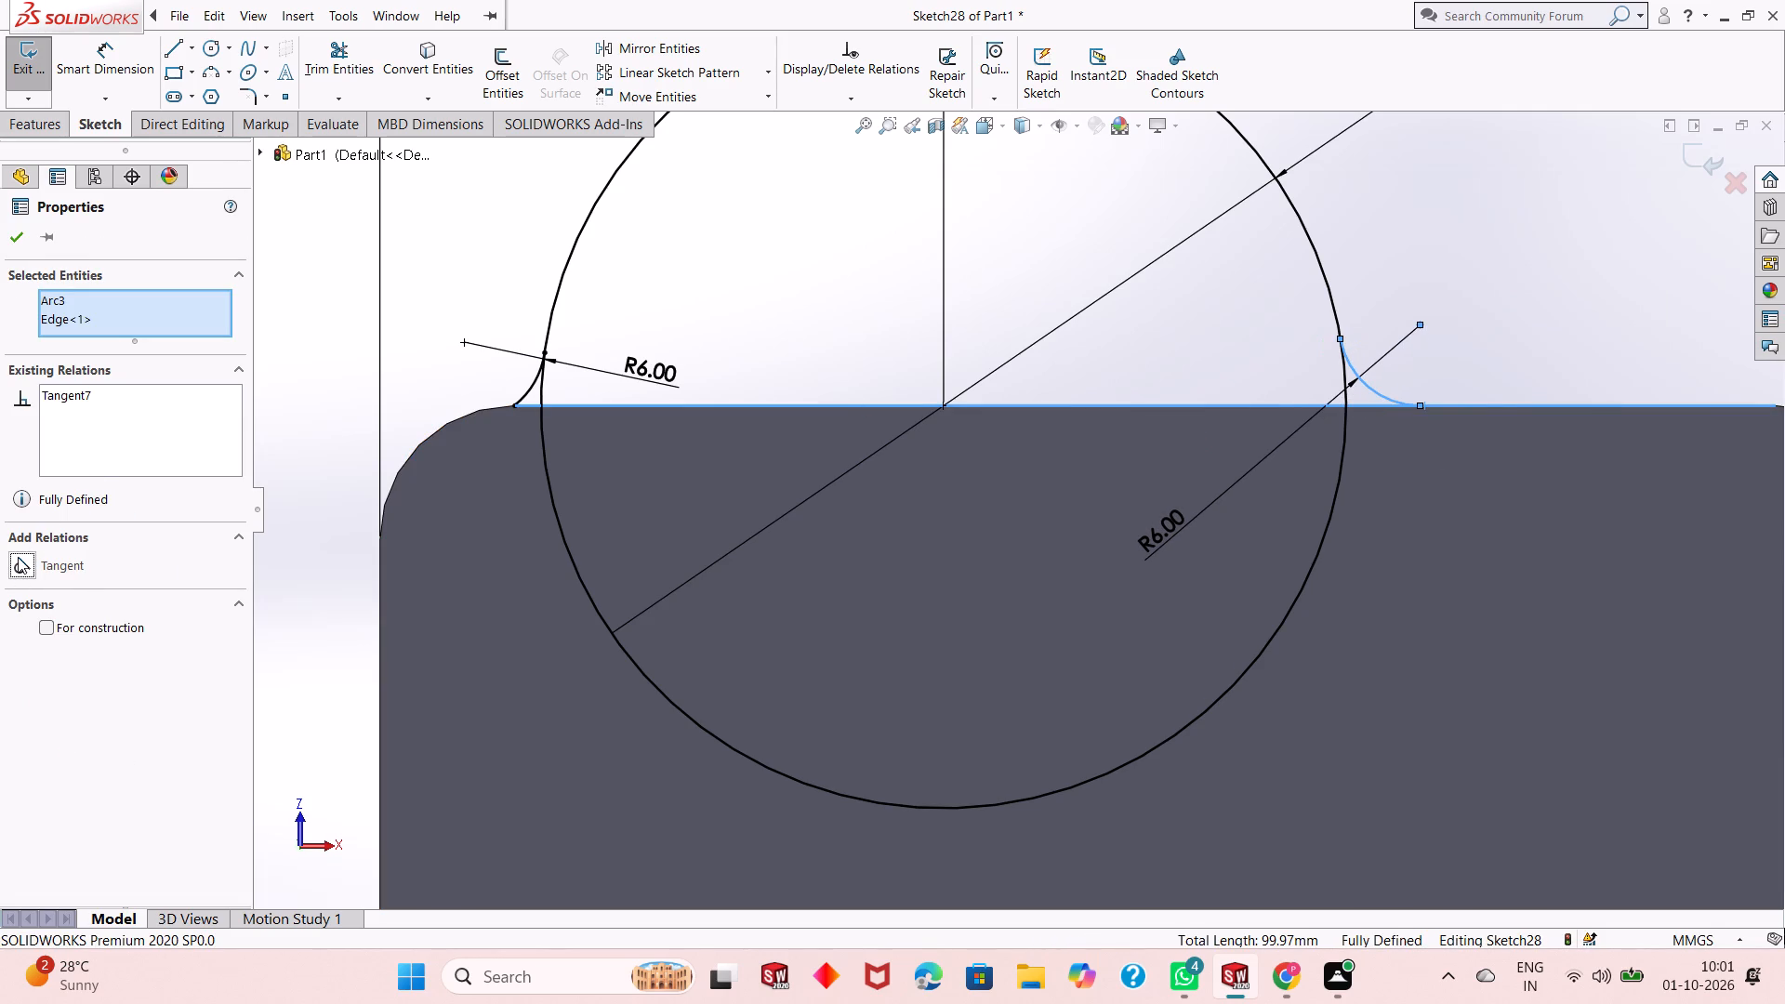
{"action": "left_click", "coordinate": [8, 240]}
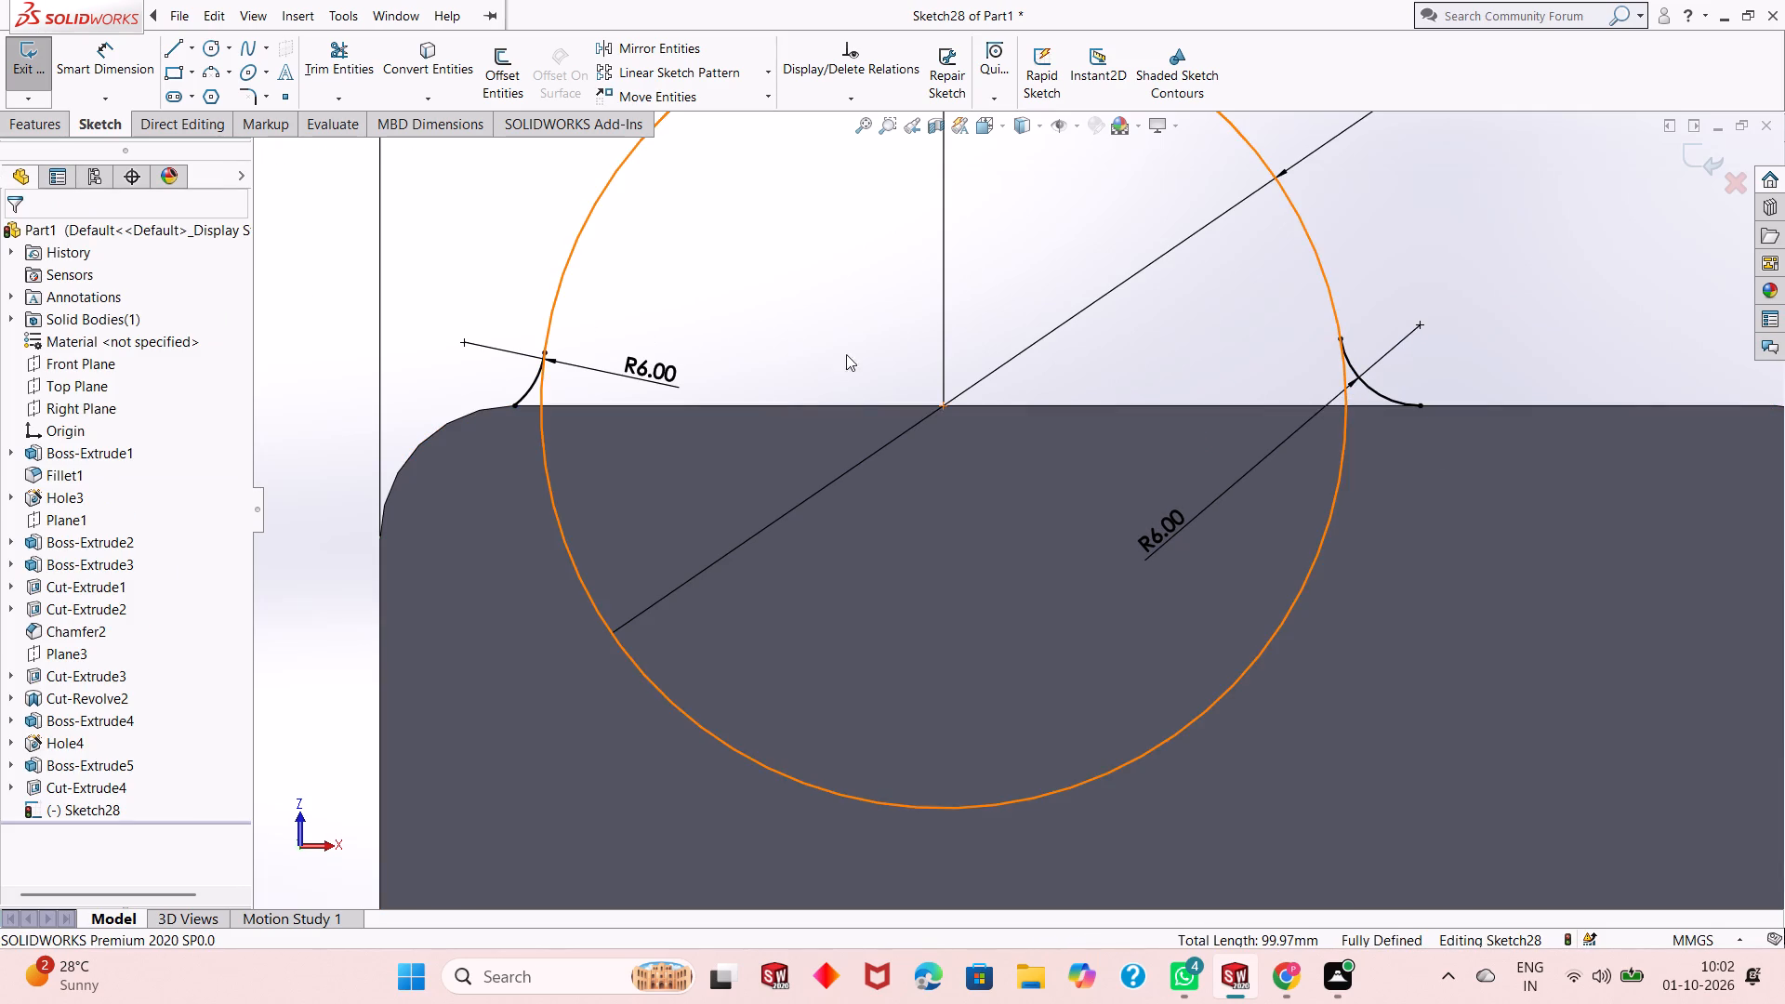
Examine how the circle and both blend arcs sit against the base's edge and rounded corner.
{"action": "scroll", "coordinate": [898, 456], "scroll_direction": "up", "scroll_amount": 2}
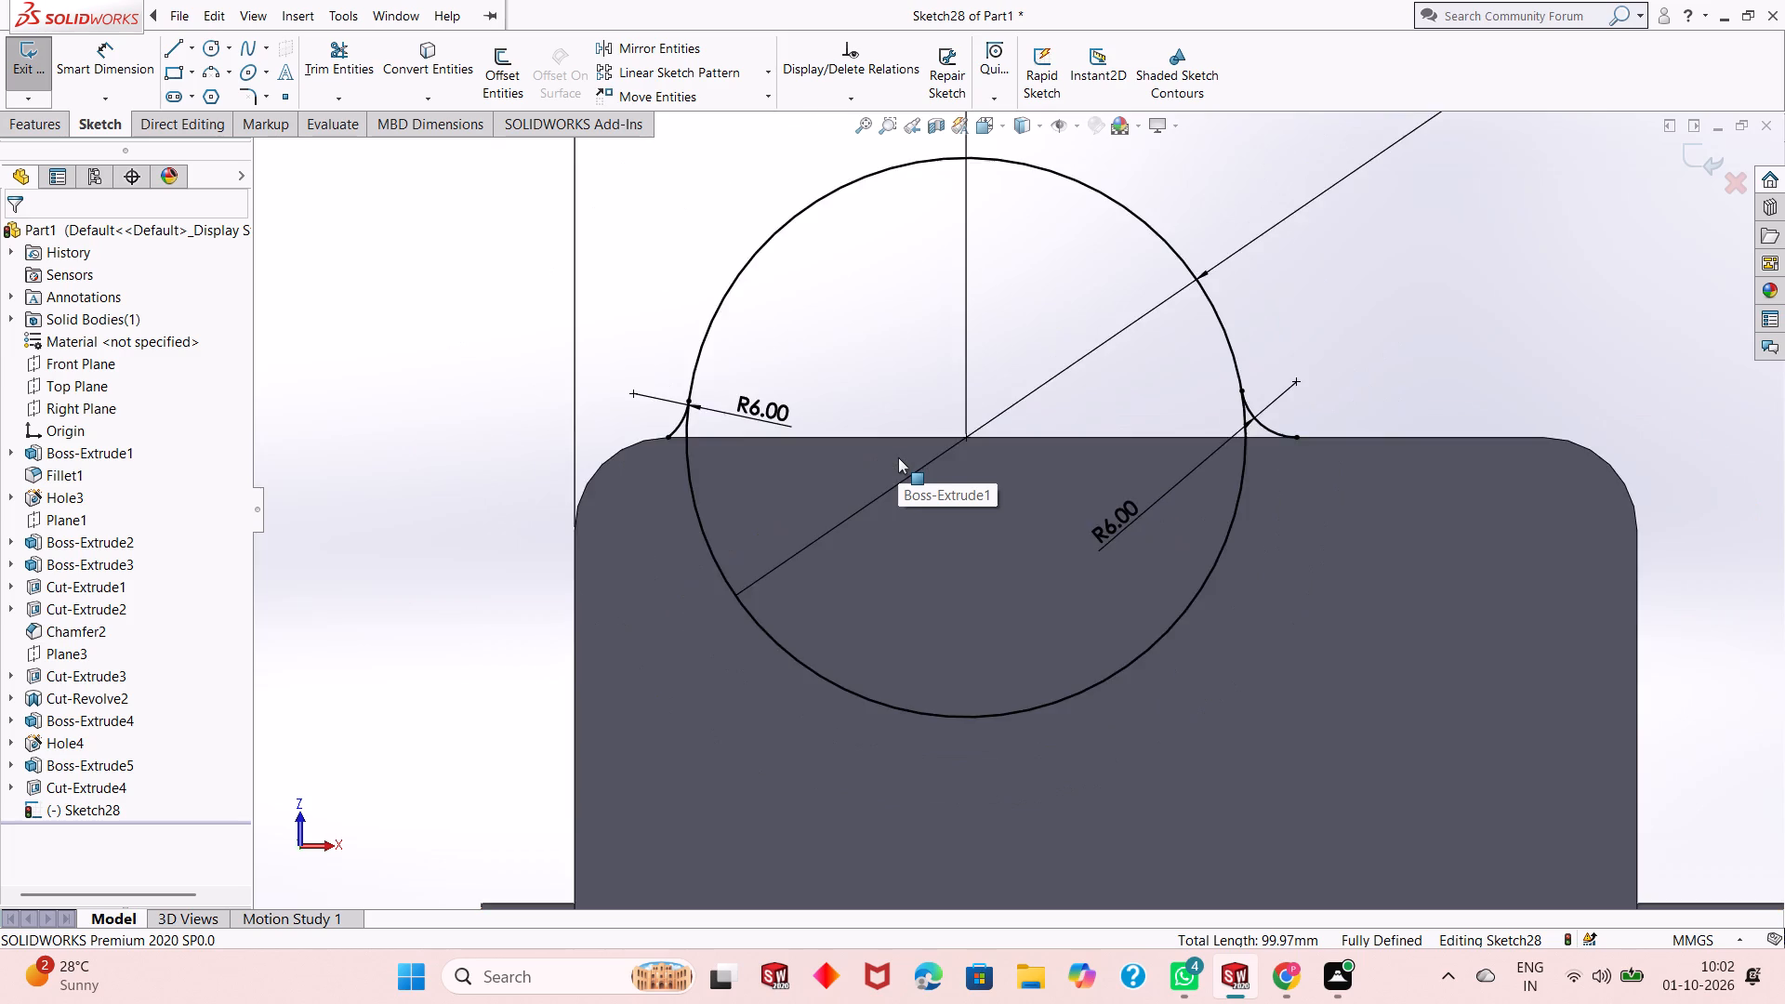
{"action": "scroll", "coordinate": [898, 457], "scroll_direction": "up", "scroll_amount": 2}
{"action": "scroll", "coordinate": [1051, 488], "scroll_direction": "up", "scroll_amount": 1}
{"action": "middle_click_drag", "start_coordinate": [1253, 452], "coordinate": [1247, 470]}
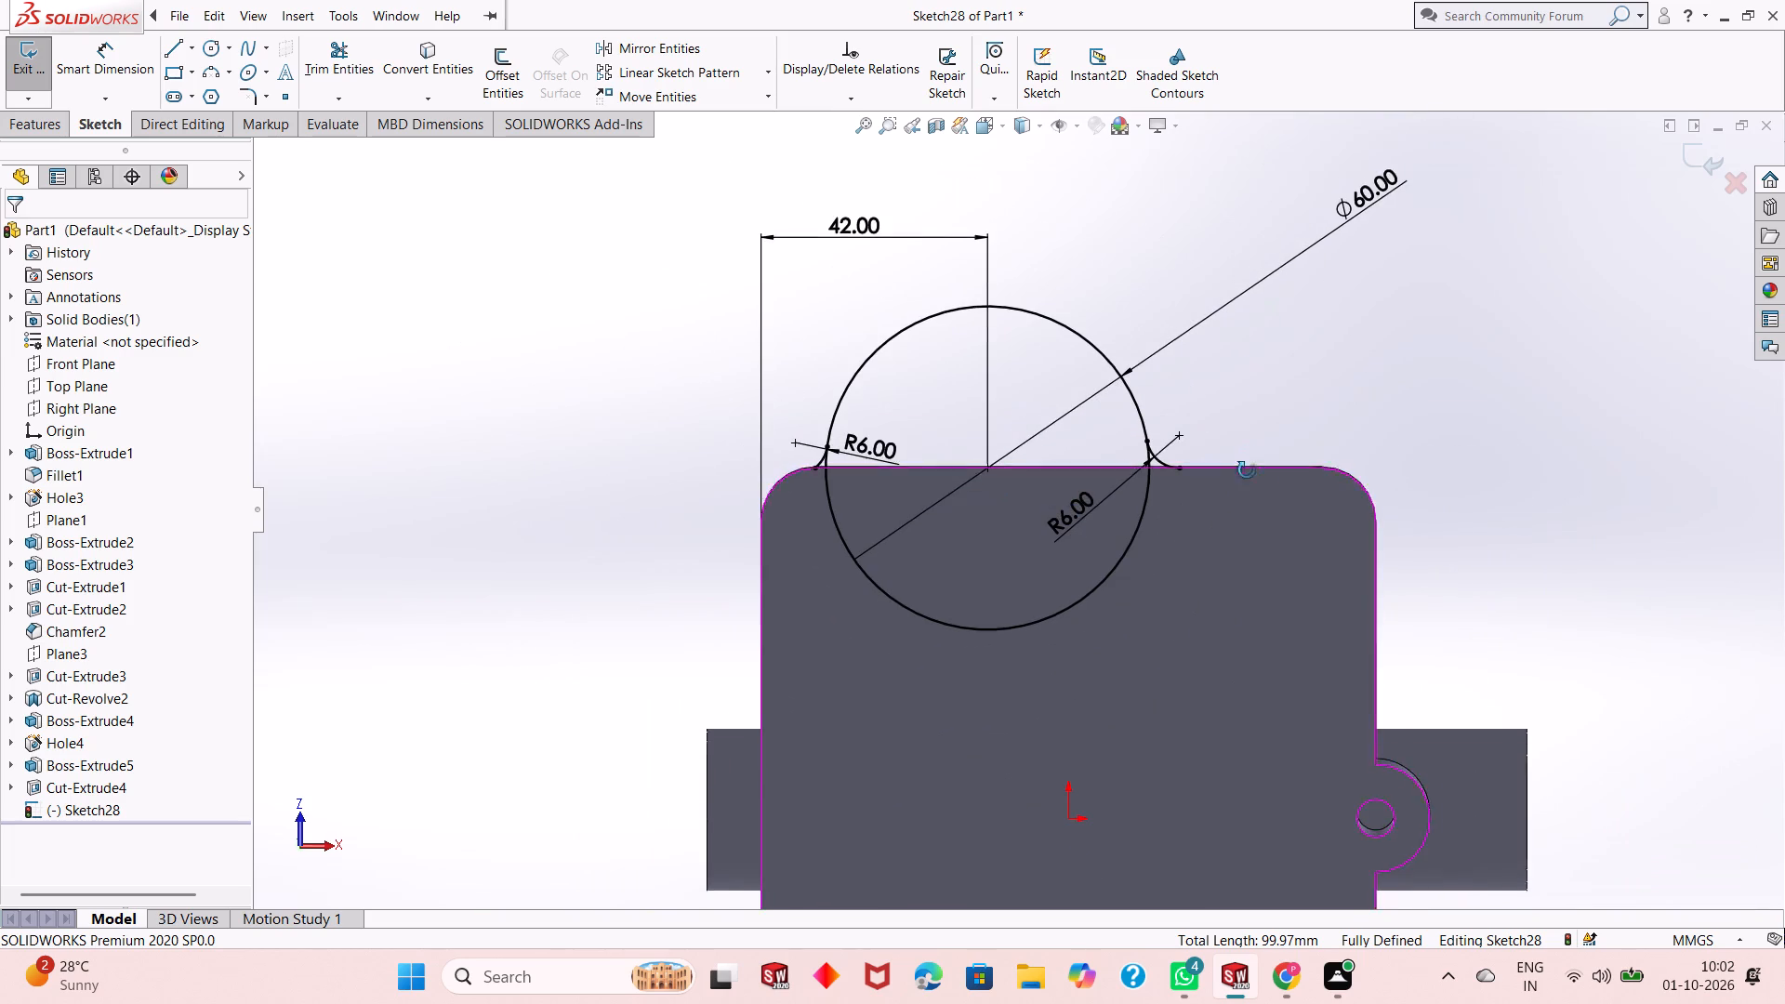
{"action": "middle_click_drag", "start_coordinate": [1247, 470], "coordinate": [906, 593]}
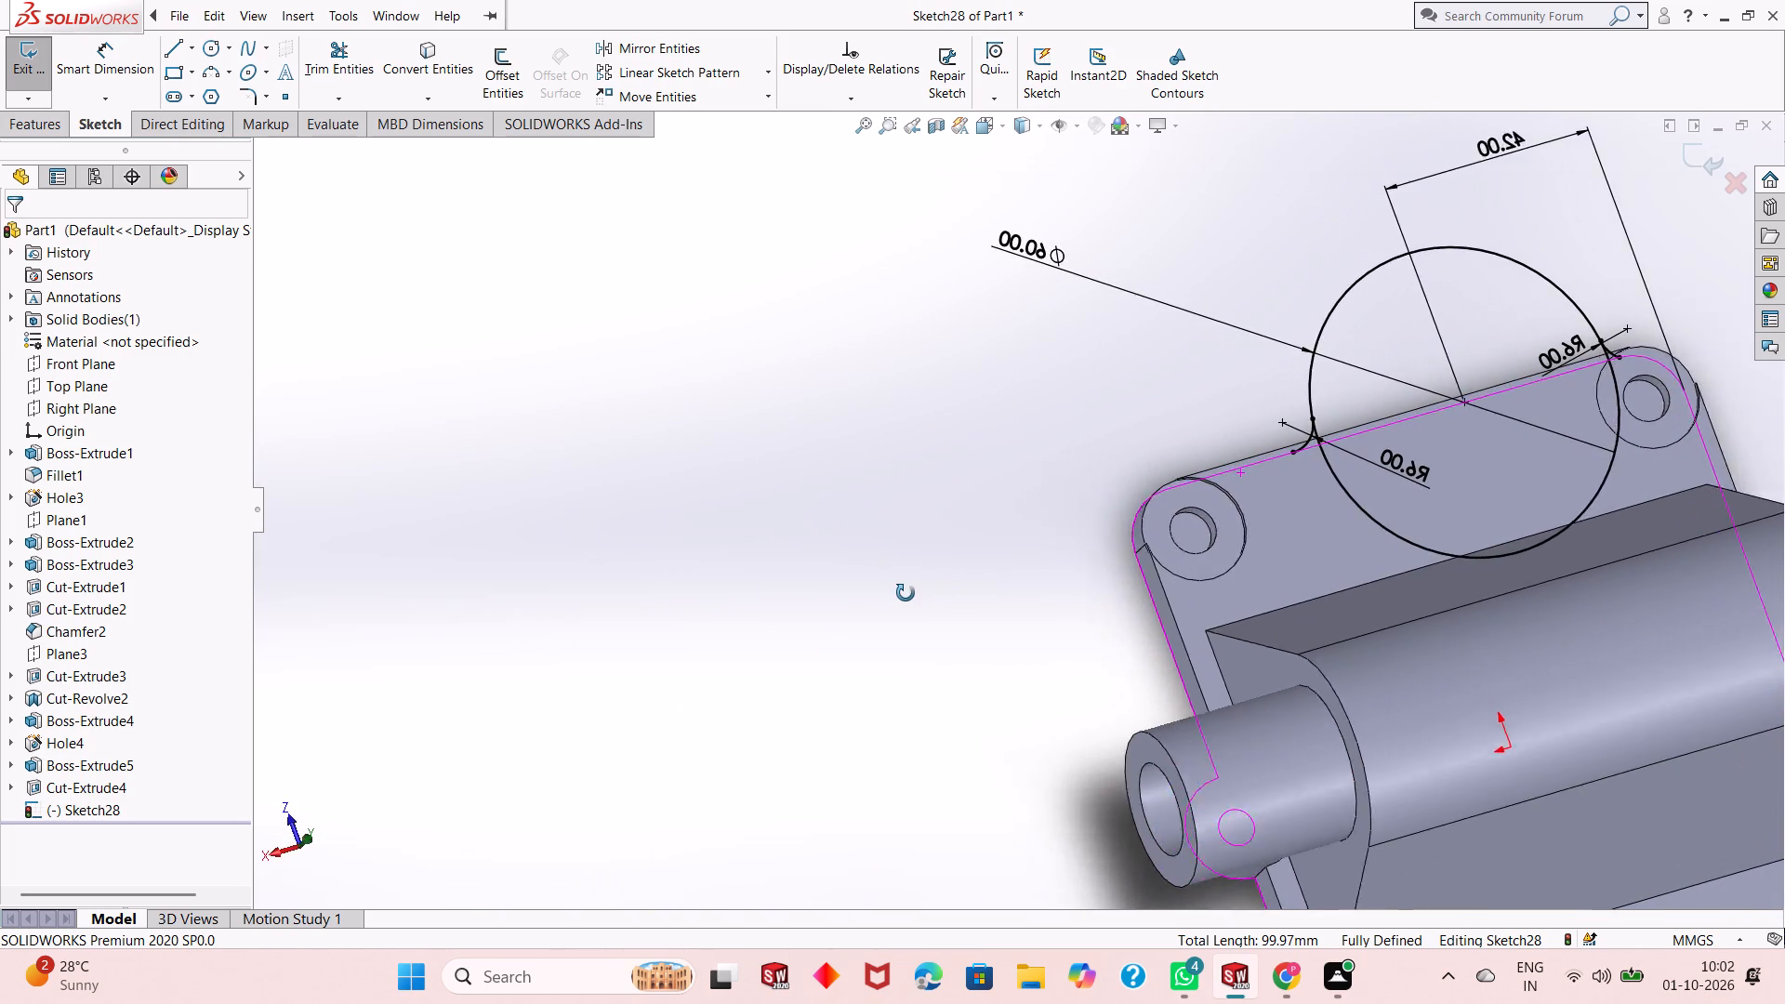
{"action": "middle_click_drag", "start_coordinate": [906, 593], "coordinate": [858, 602]}
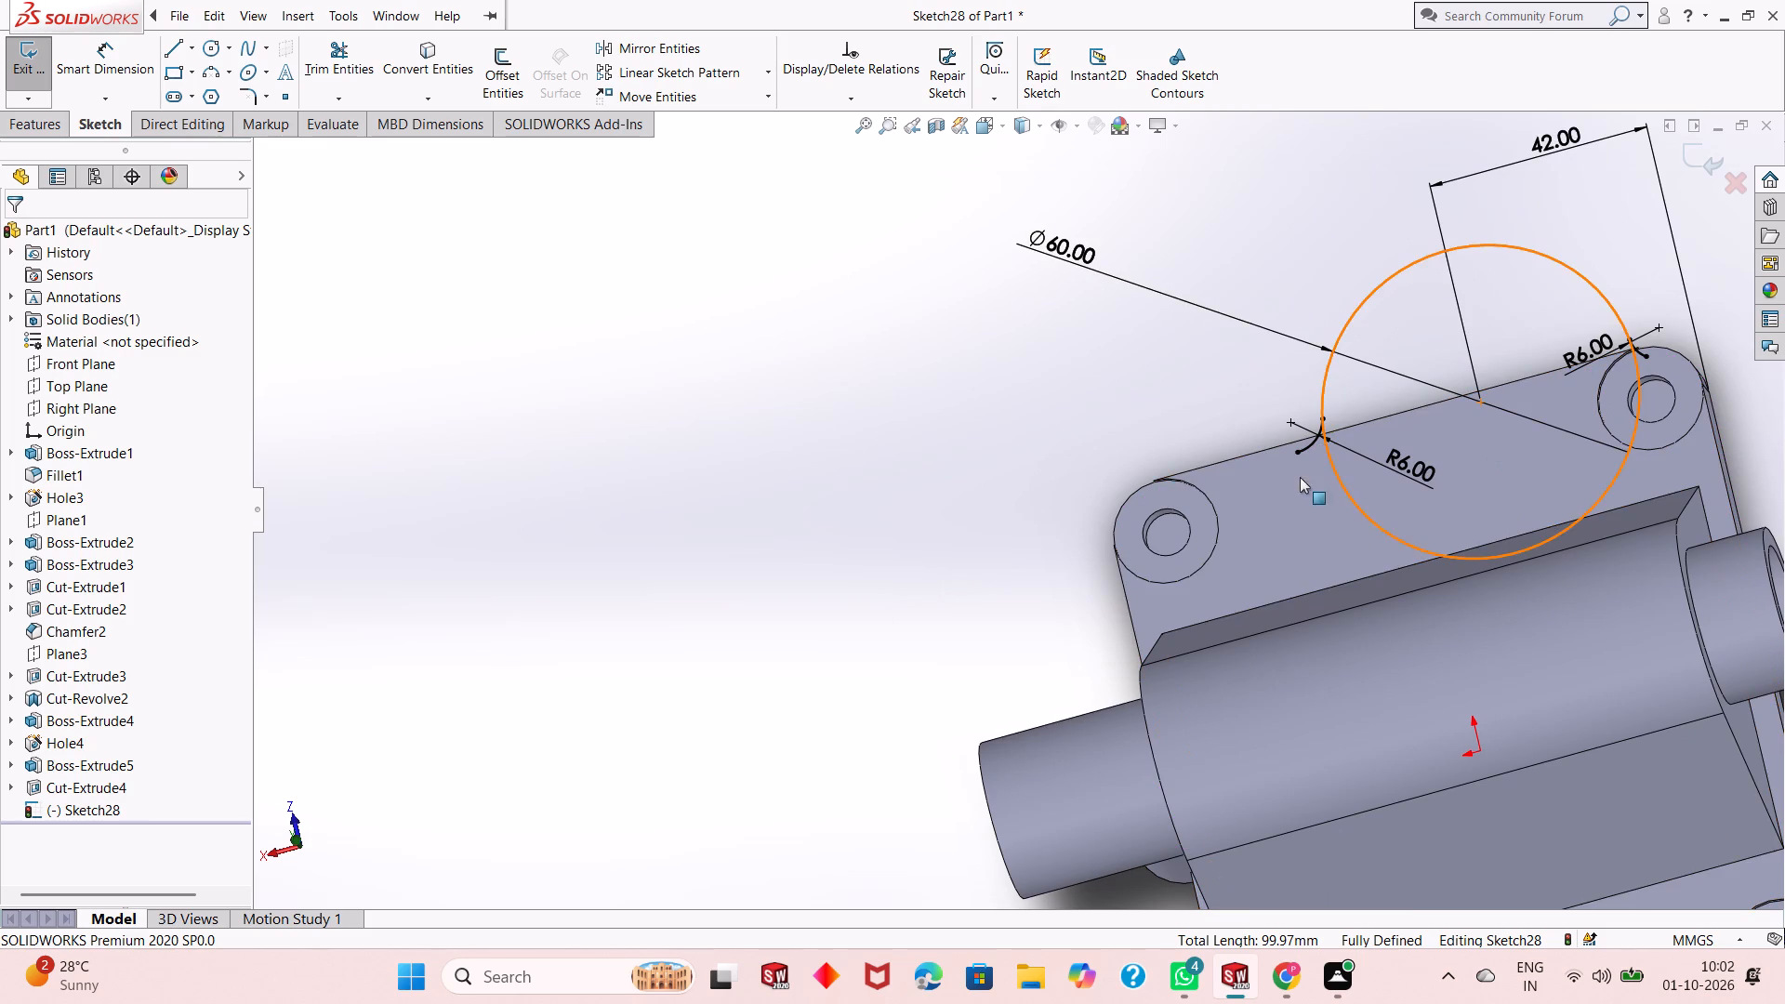
{"action": "key", "text": "ctrl+8"}
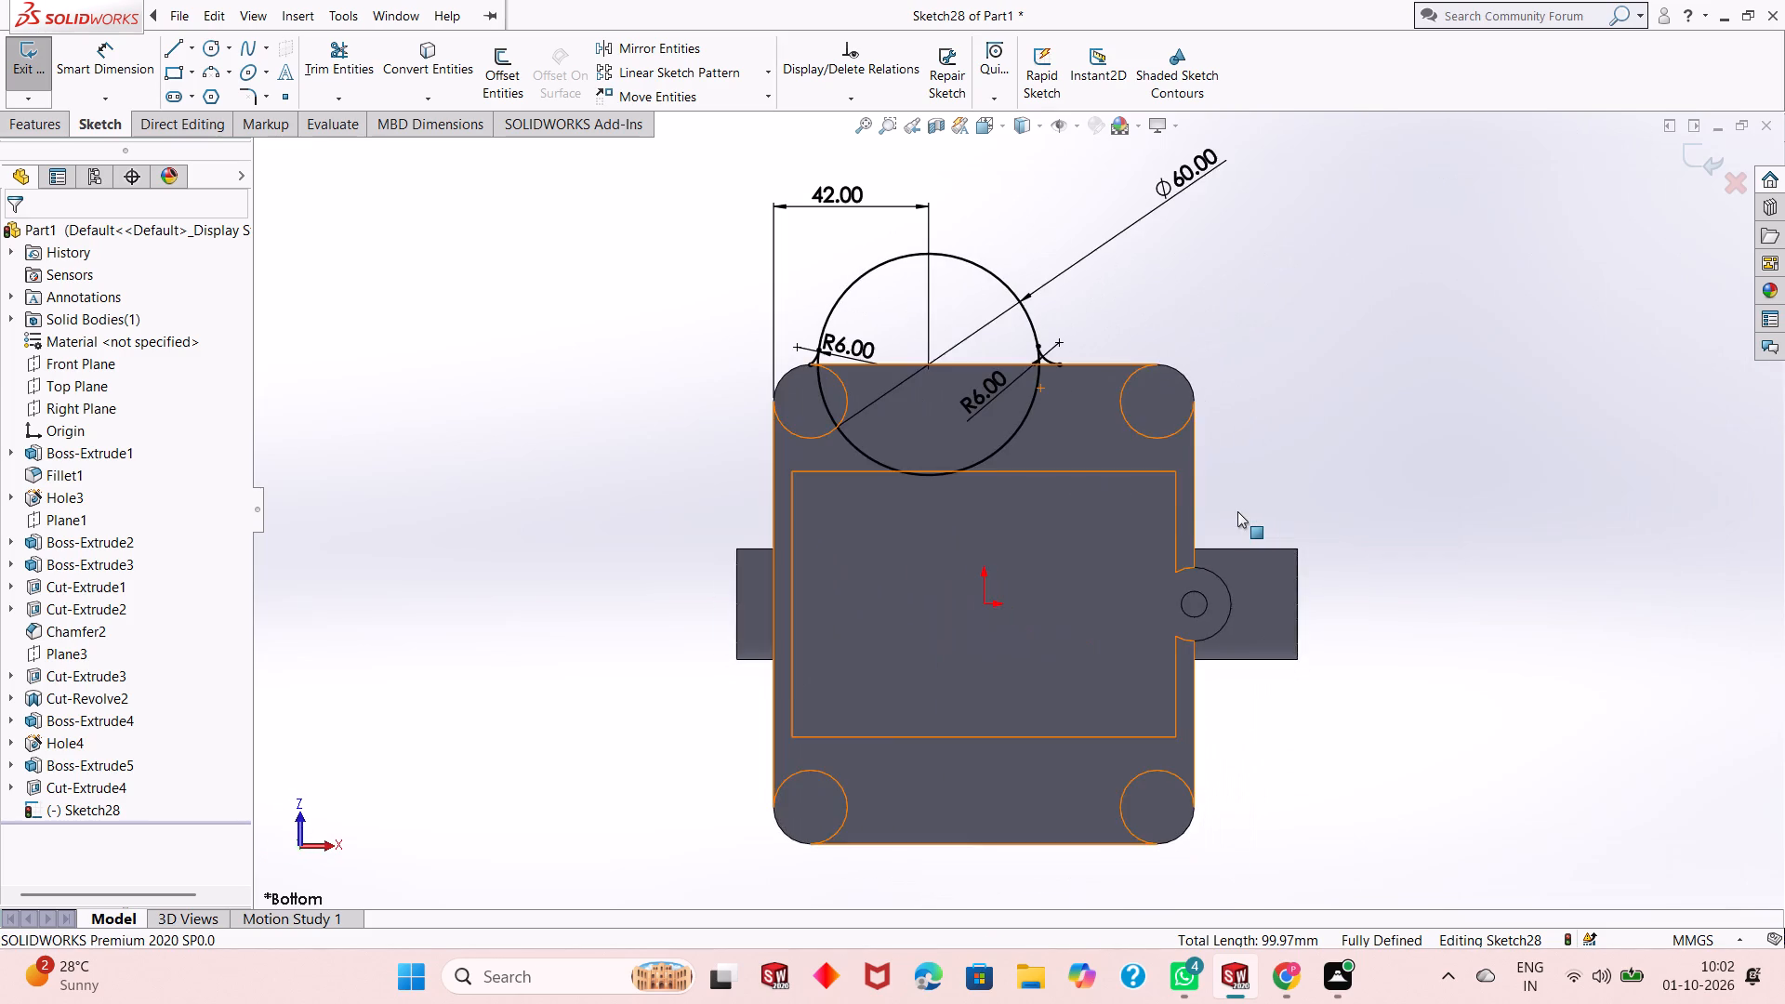
{"action": "scroll", "coordinate": [827, 375], "scroll_direction": "down", "scroll_amount": 6}
{"action": "scroll", "coordinate": [931, 440], "scroll_direction": "down", "scroll_amount": 3}
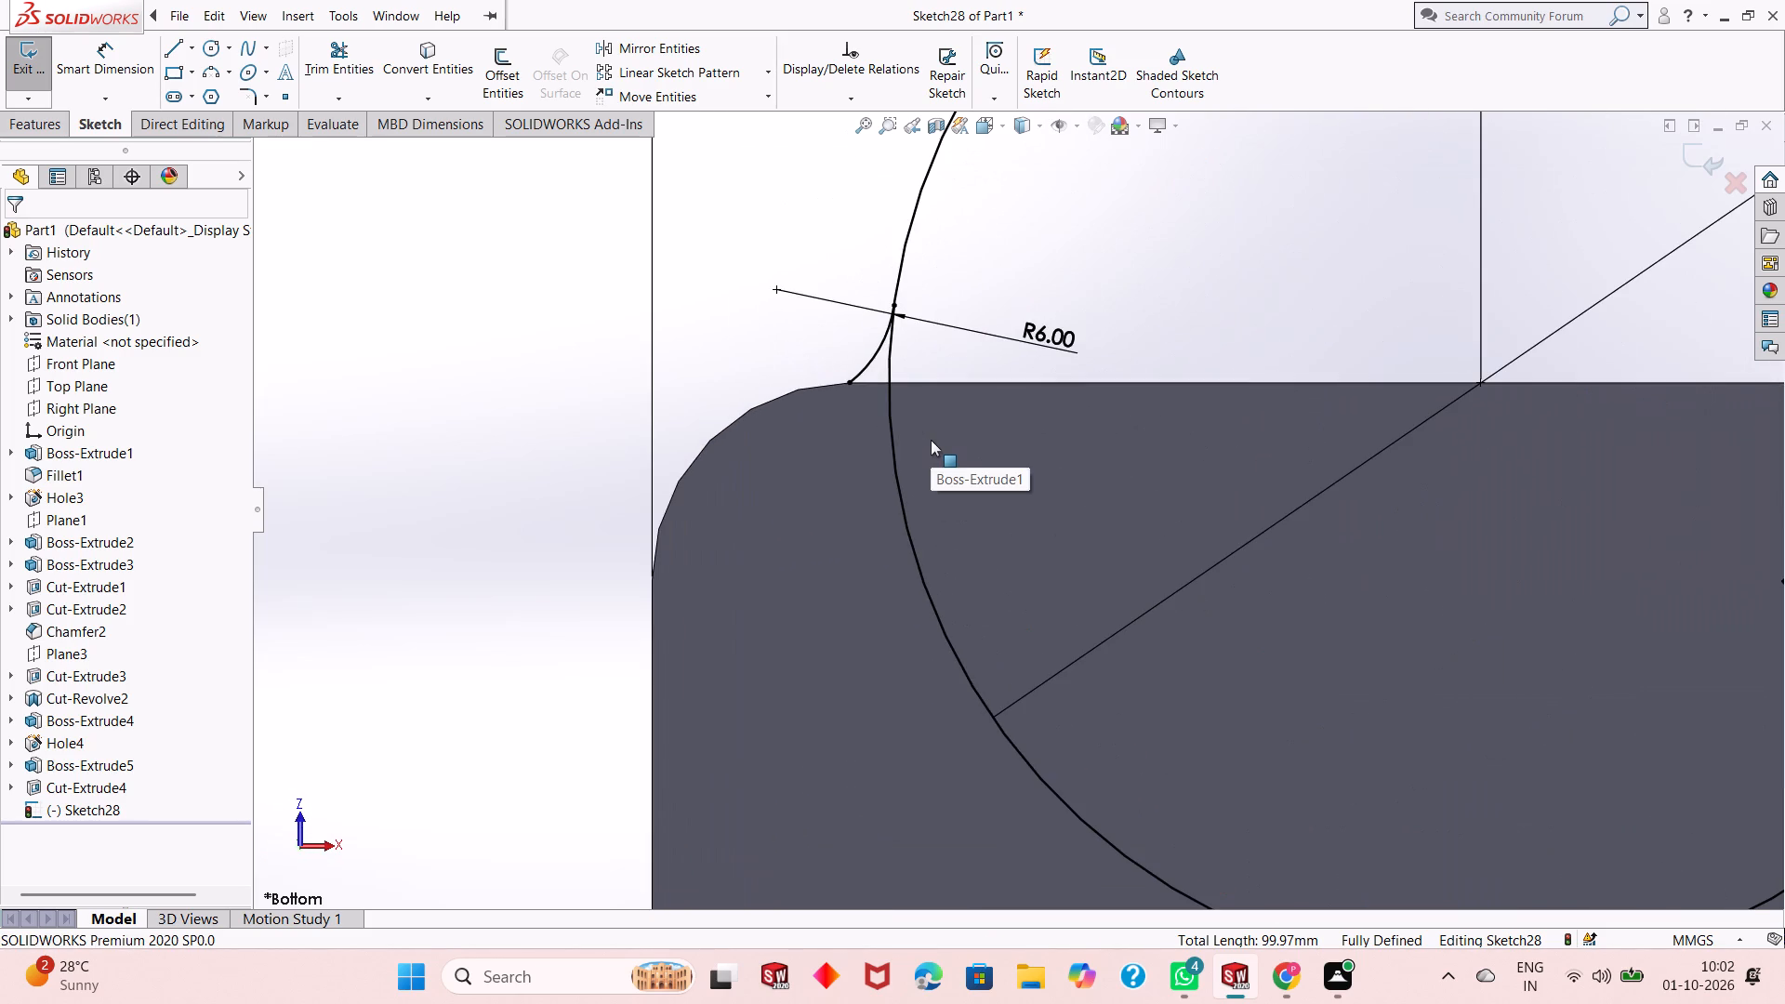
{"action": "scroll", "coordinate": [932, 456], "scroll_direction": "up", "scroll_amount": 3}
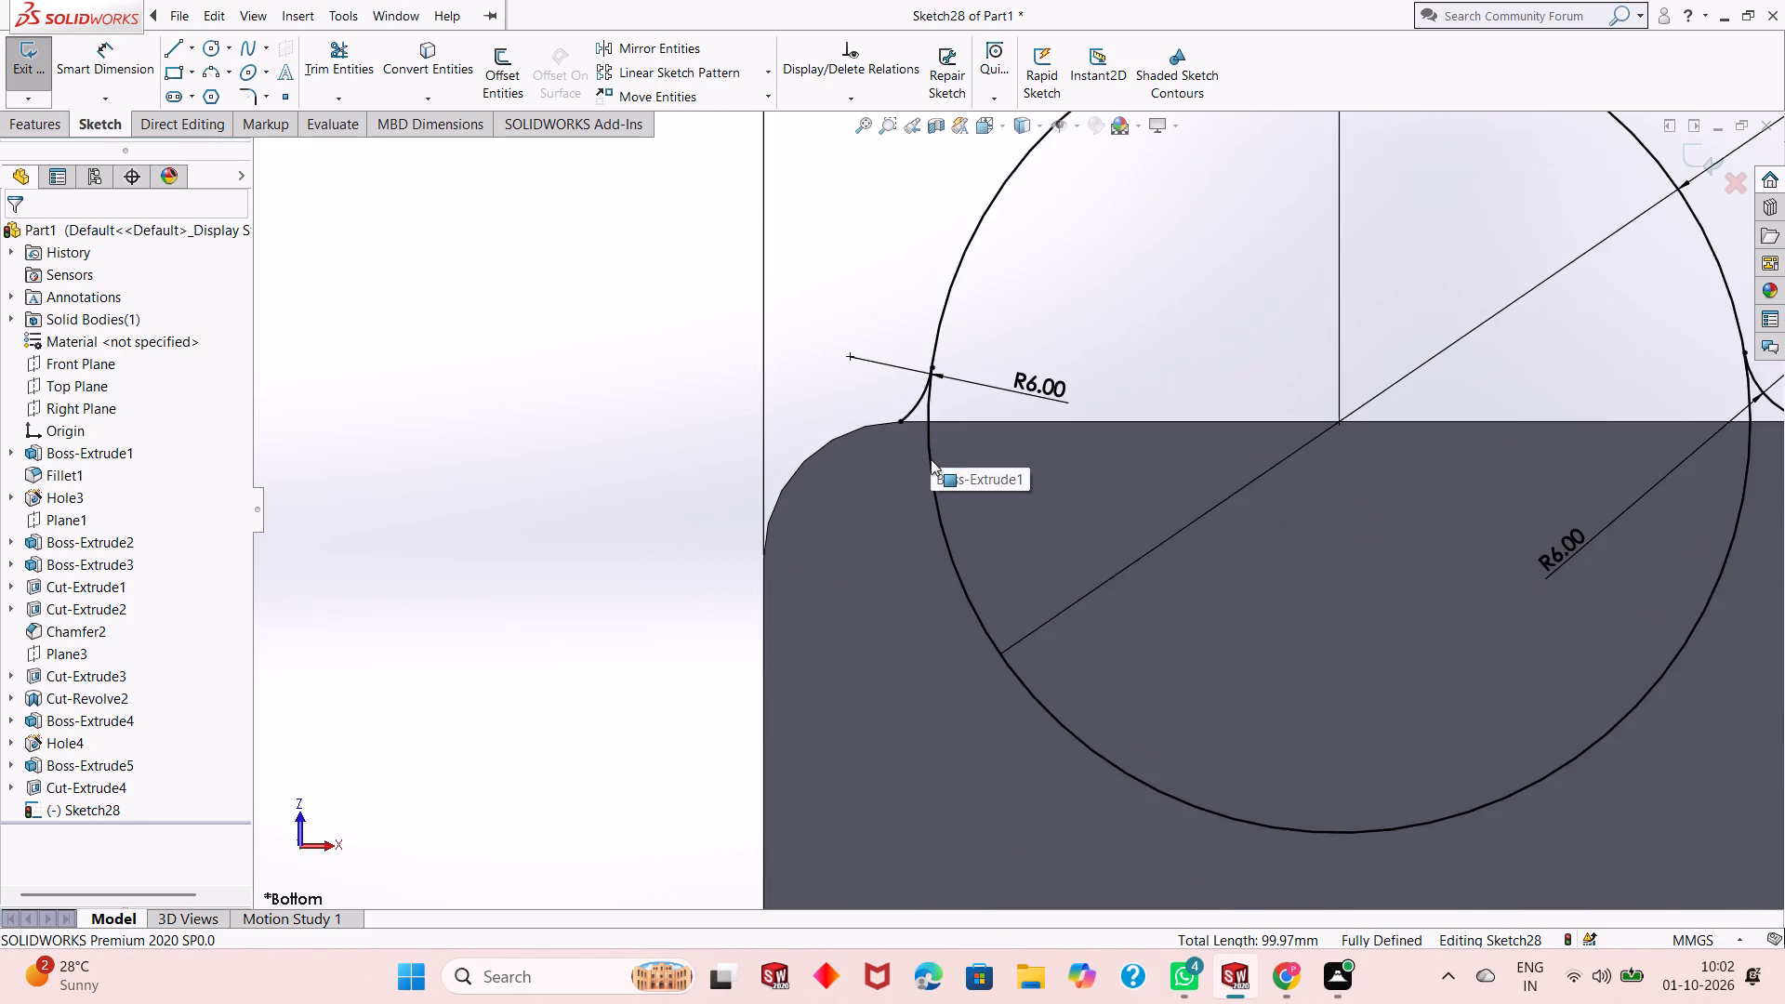
{"action": "scroll", "coordinate": [931, 459], "scroll_direction": "up", "scroll_amount": 5}
{"action": "scroll", "coordinate": [1313, 515], "scroll_direction": "down", "scroll_amount": 2}
Sketch a horizontal line about 67.5 mm long on the base edge, joining the outer ends of the two 6 mm arcs.
{"action": "middle_click_drag", "start_coordinate": [1339, 402], "coordinate": [1197, 515]}
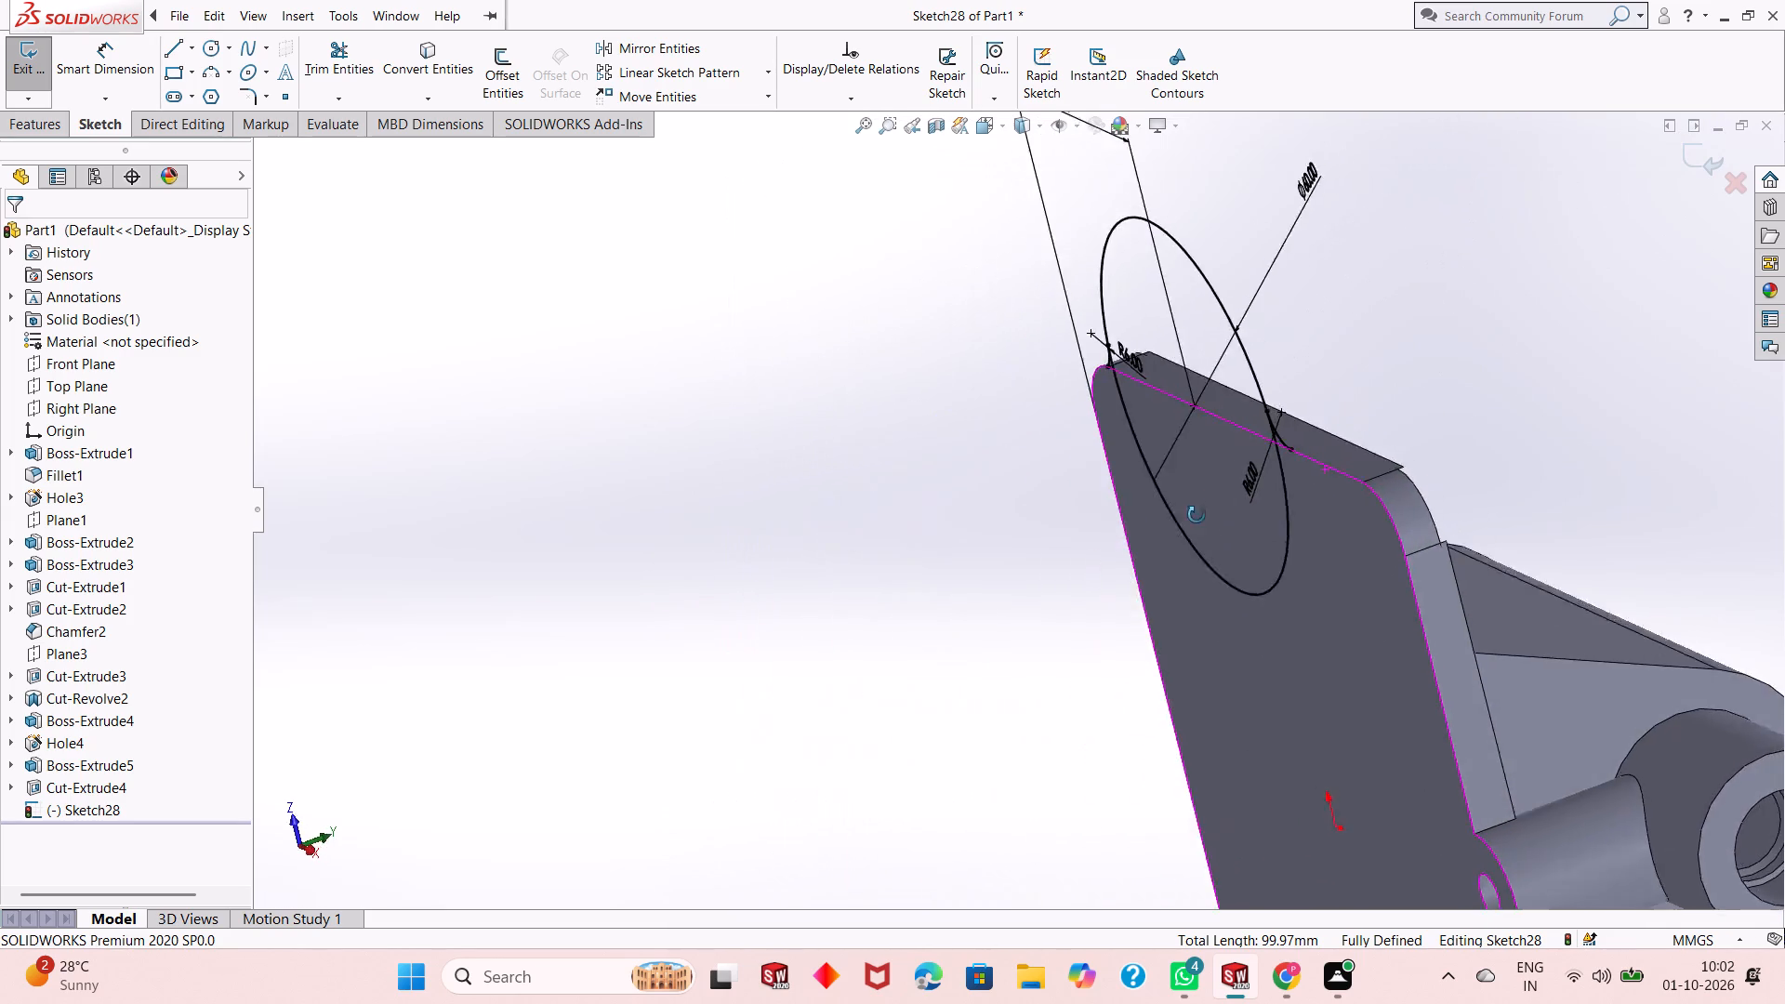
{"action": "middle_click_drag", "start_coordinate": [1197, 515], "coordinate": [1101, 561]}
{"action": "scroll", "coordinate": [1097, 549], "scroll_direction": "up", "scroll_amount": 5}
{"action": "middle_click_drag", "start_coordinate": [1348, 454], "coordinate": [1299, 376]}
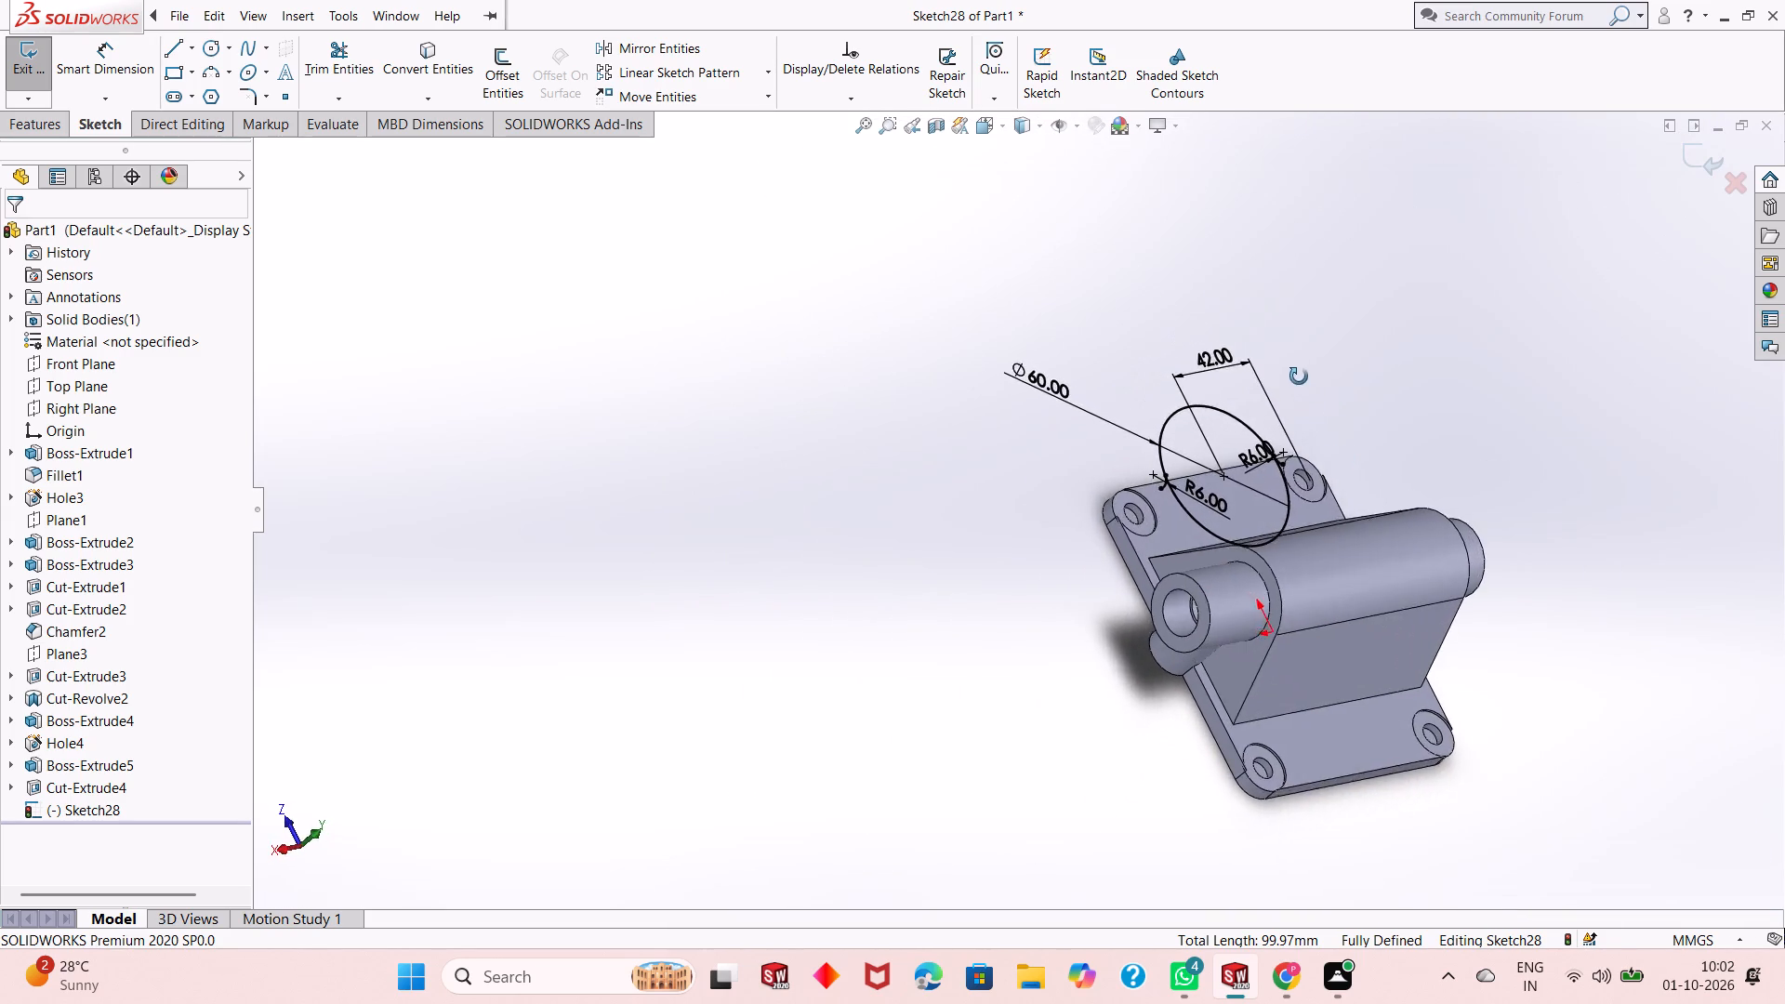
{"action": "middle_click_drag", "start_coordinate": [1299, 376], "coordinate": [1275, 495]}
{"action": "scroll", "coordinate": [1230, 449], "scroll_direction": "down", "scroll_amount": 6}
{"action": "scroll", "coordinate": [1051, 491], "scroll_direction": "down", "scroll_amount": 3}
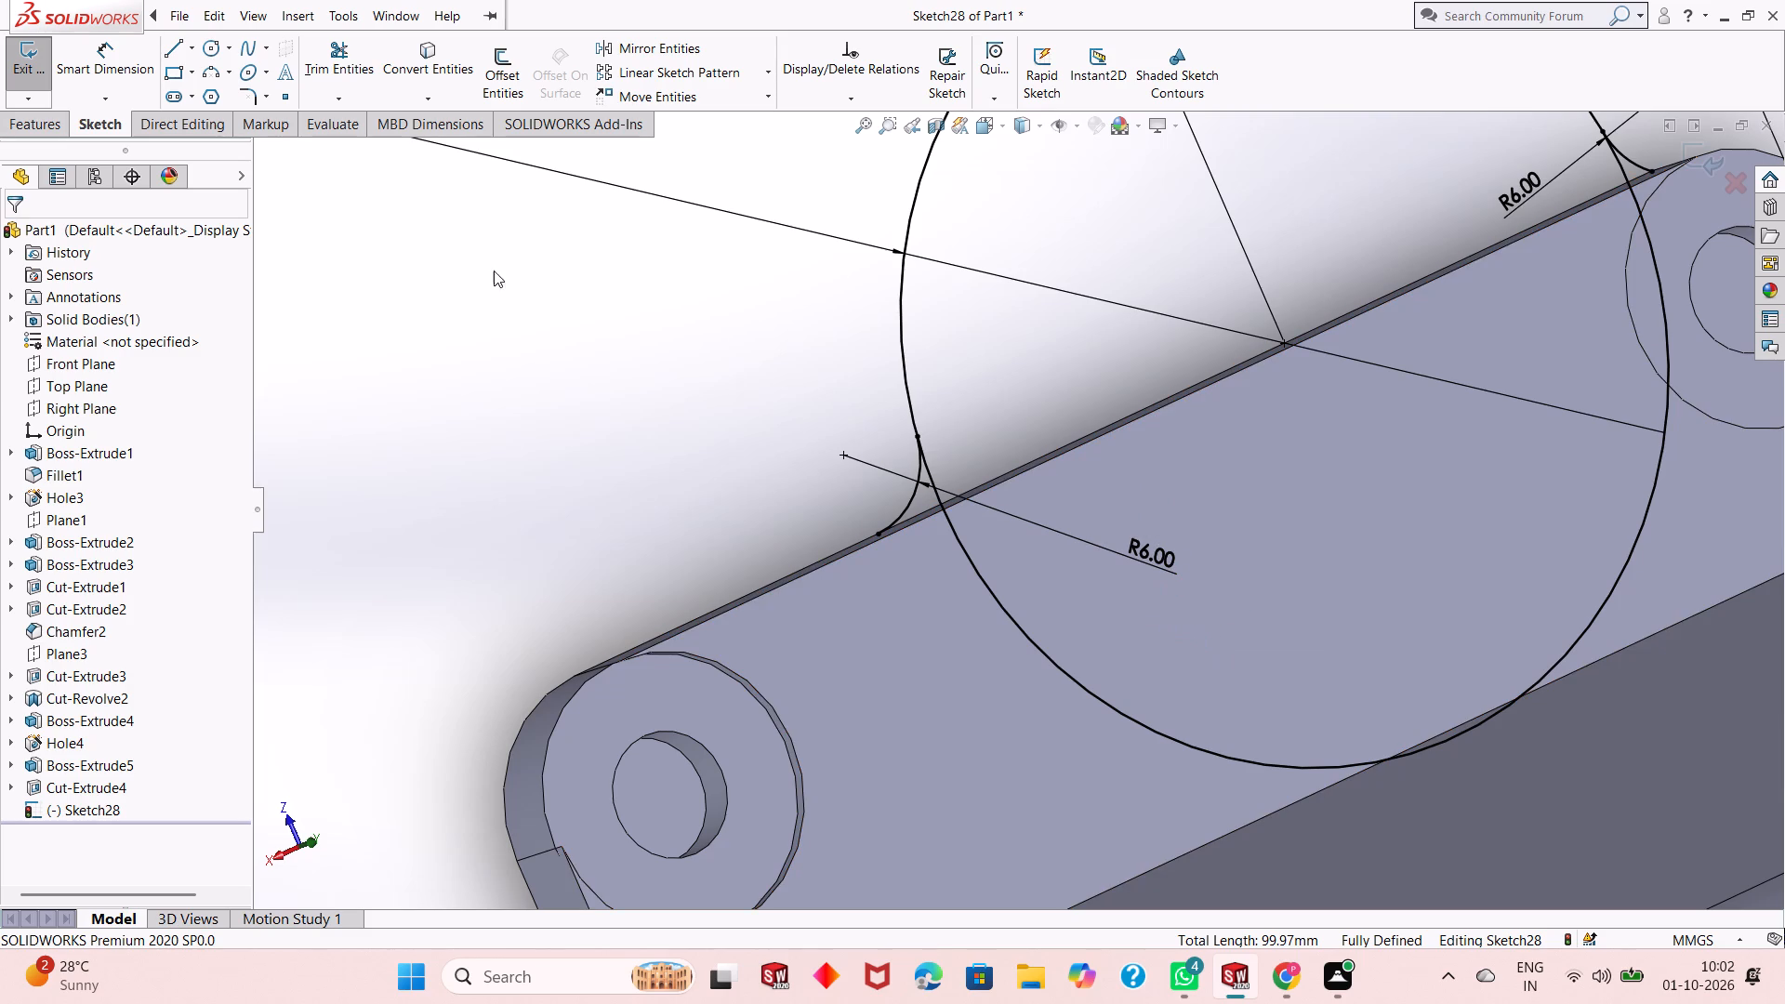
{"action": "left_click", "coordinate": [171, 46]}
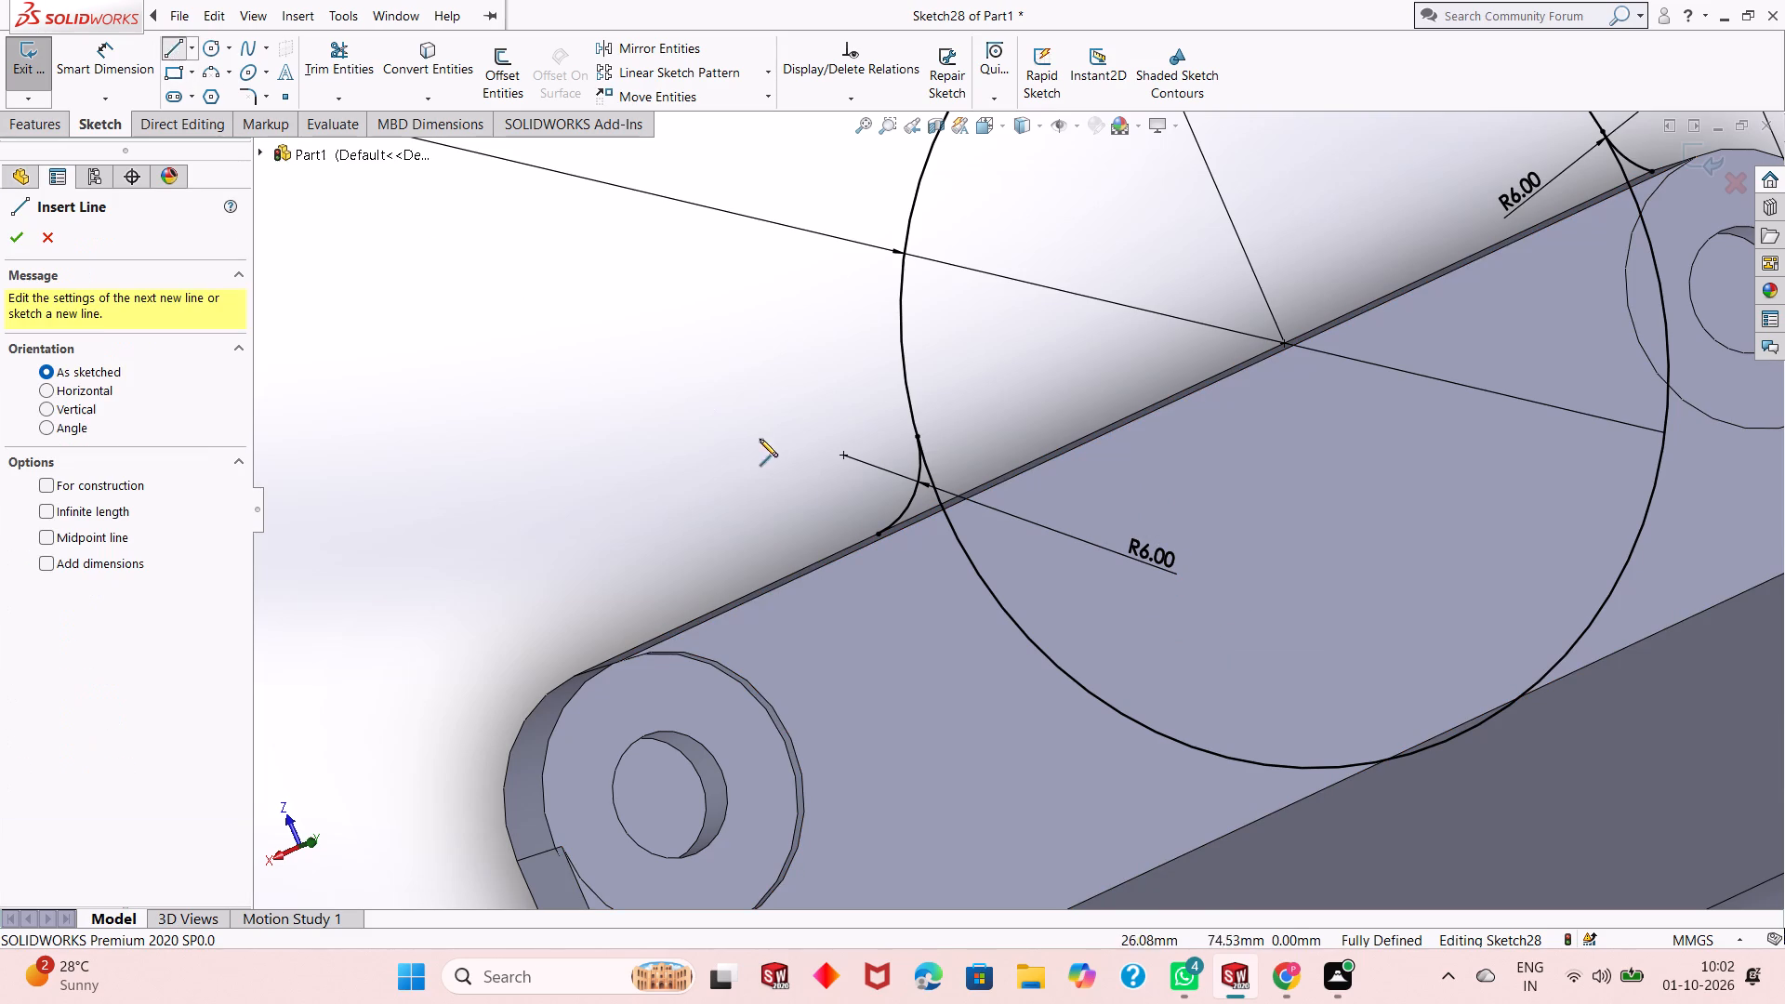
{"action": "left_click", "coordinate": [878, 535]}
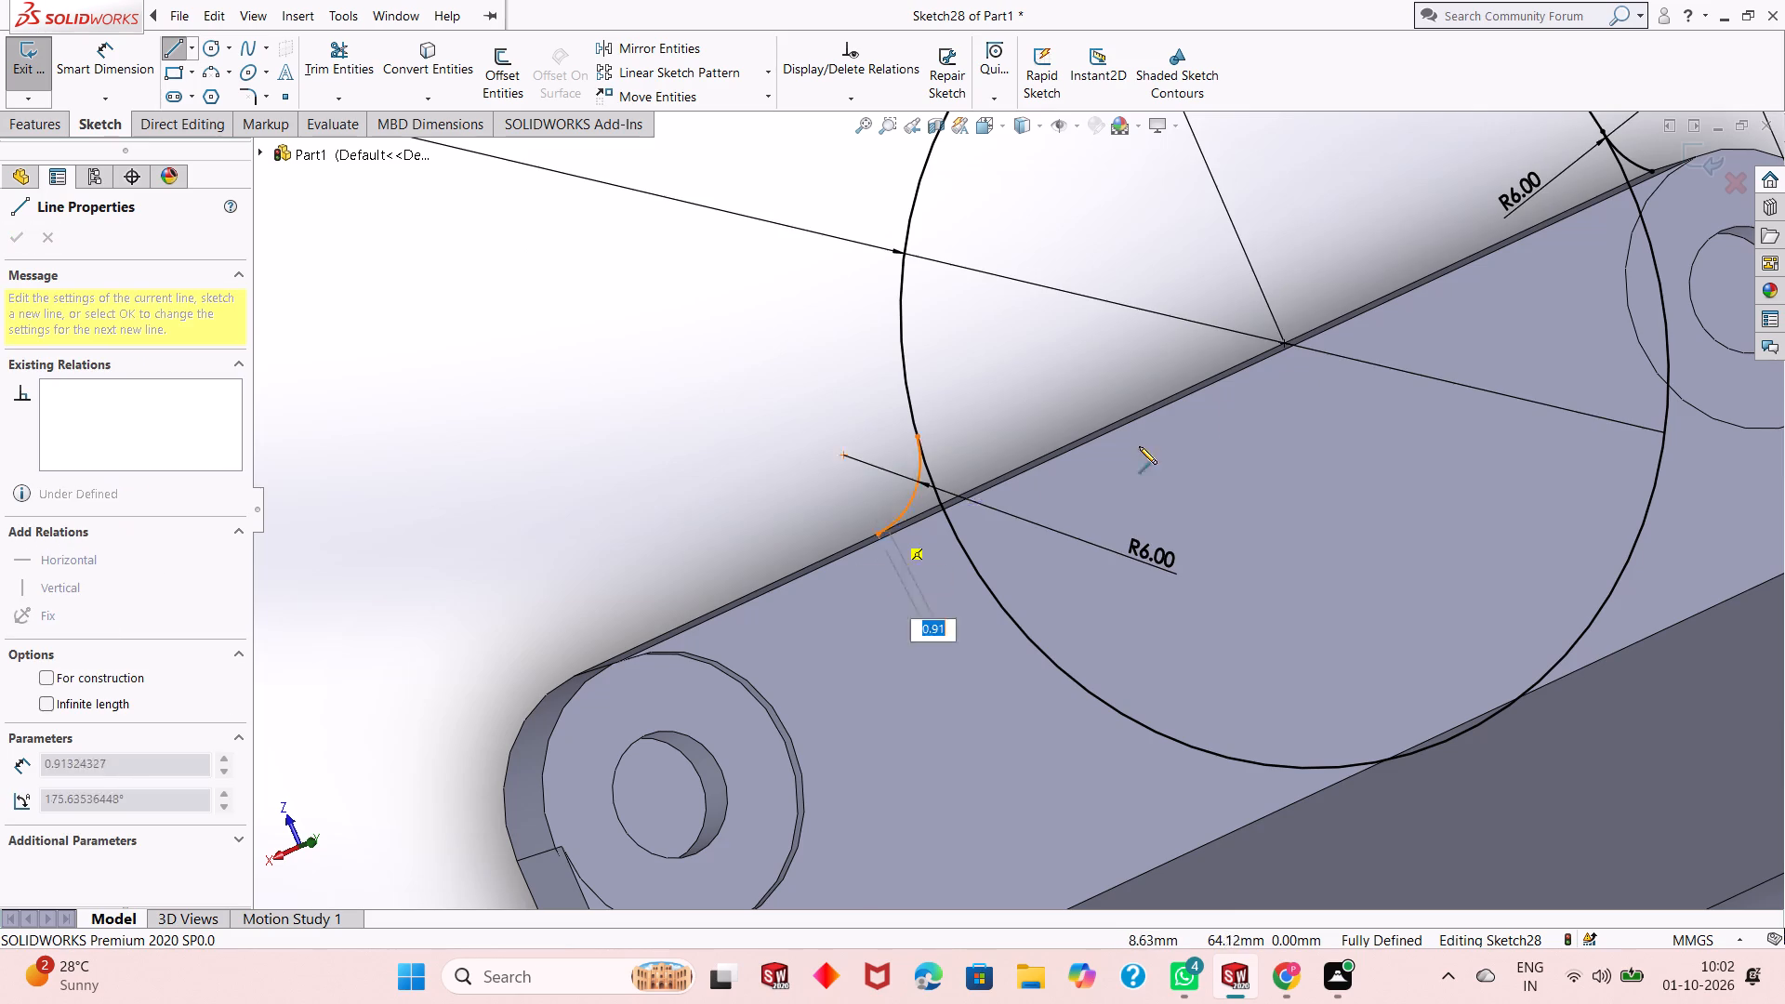
{"action": "left_click", "coordinate": [1654, 174]}
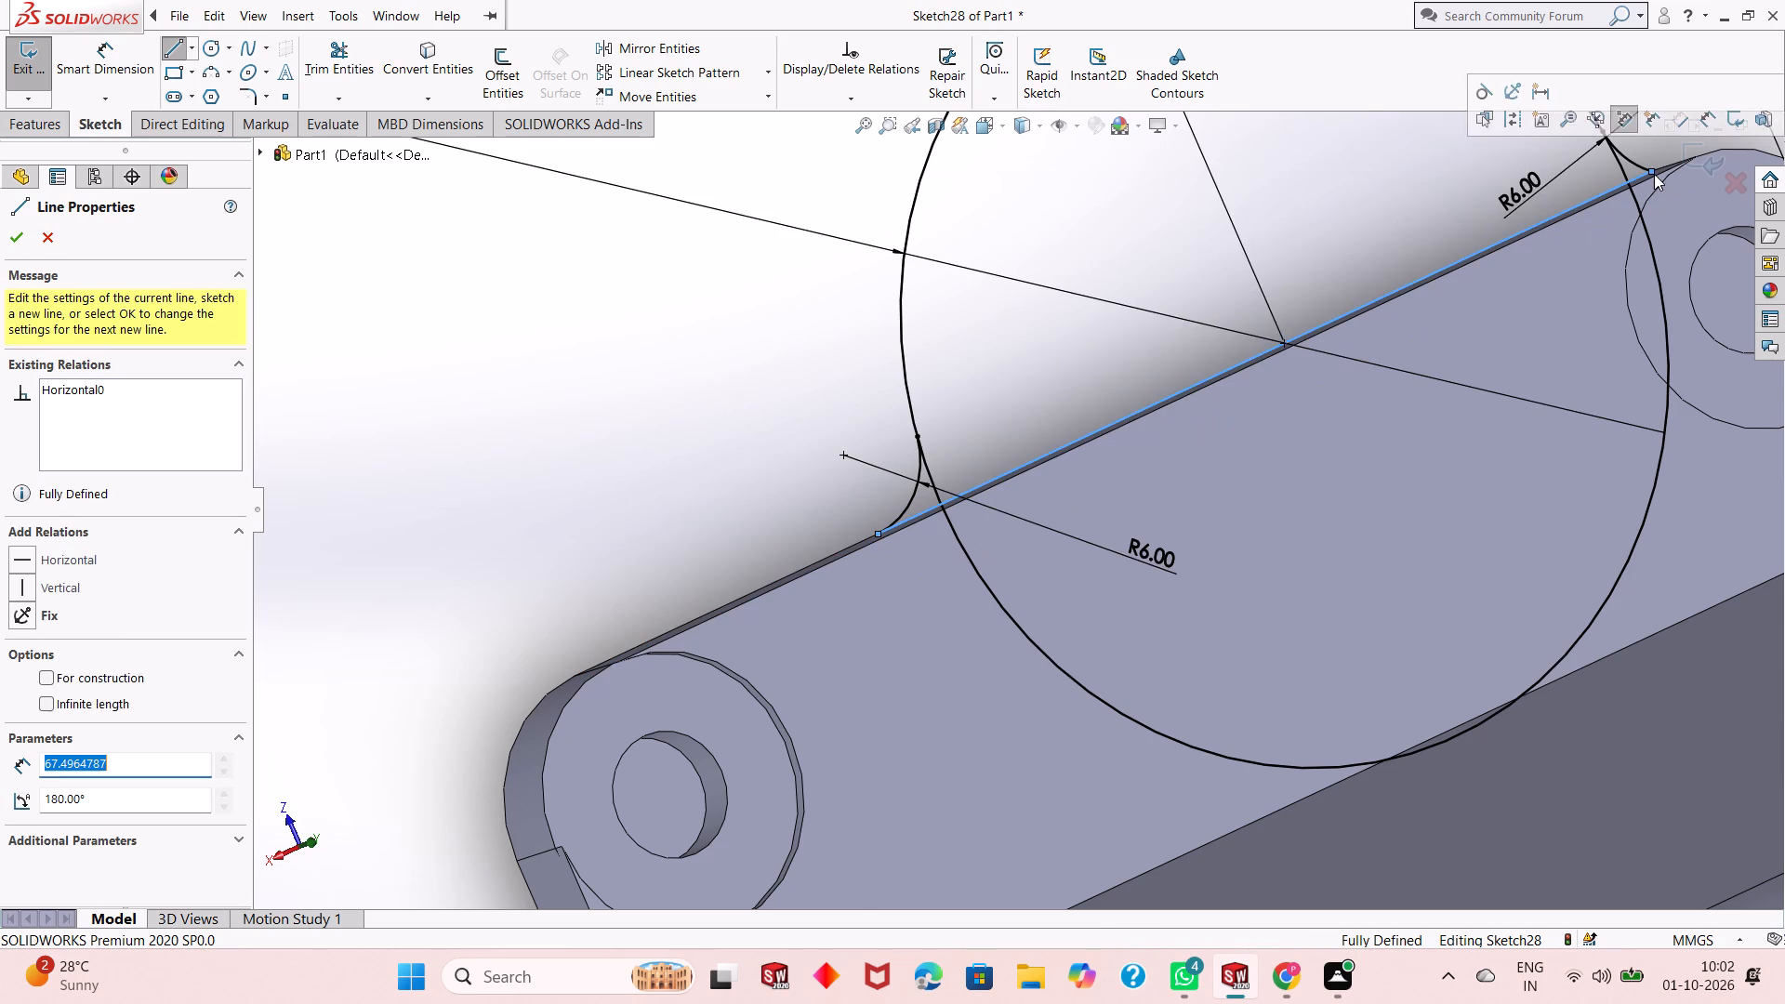
{"action": "key", "text": "Escape"}
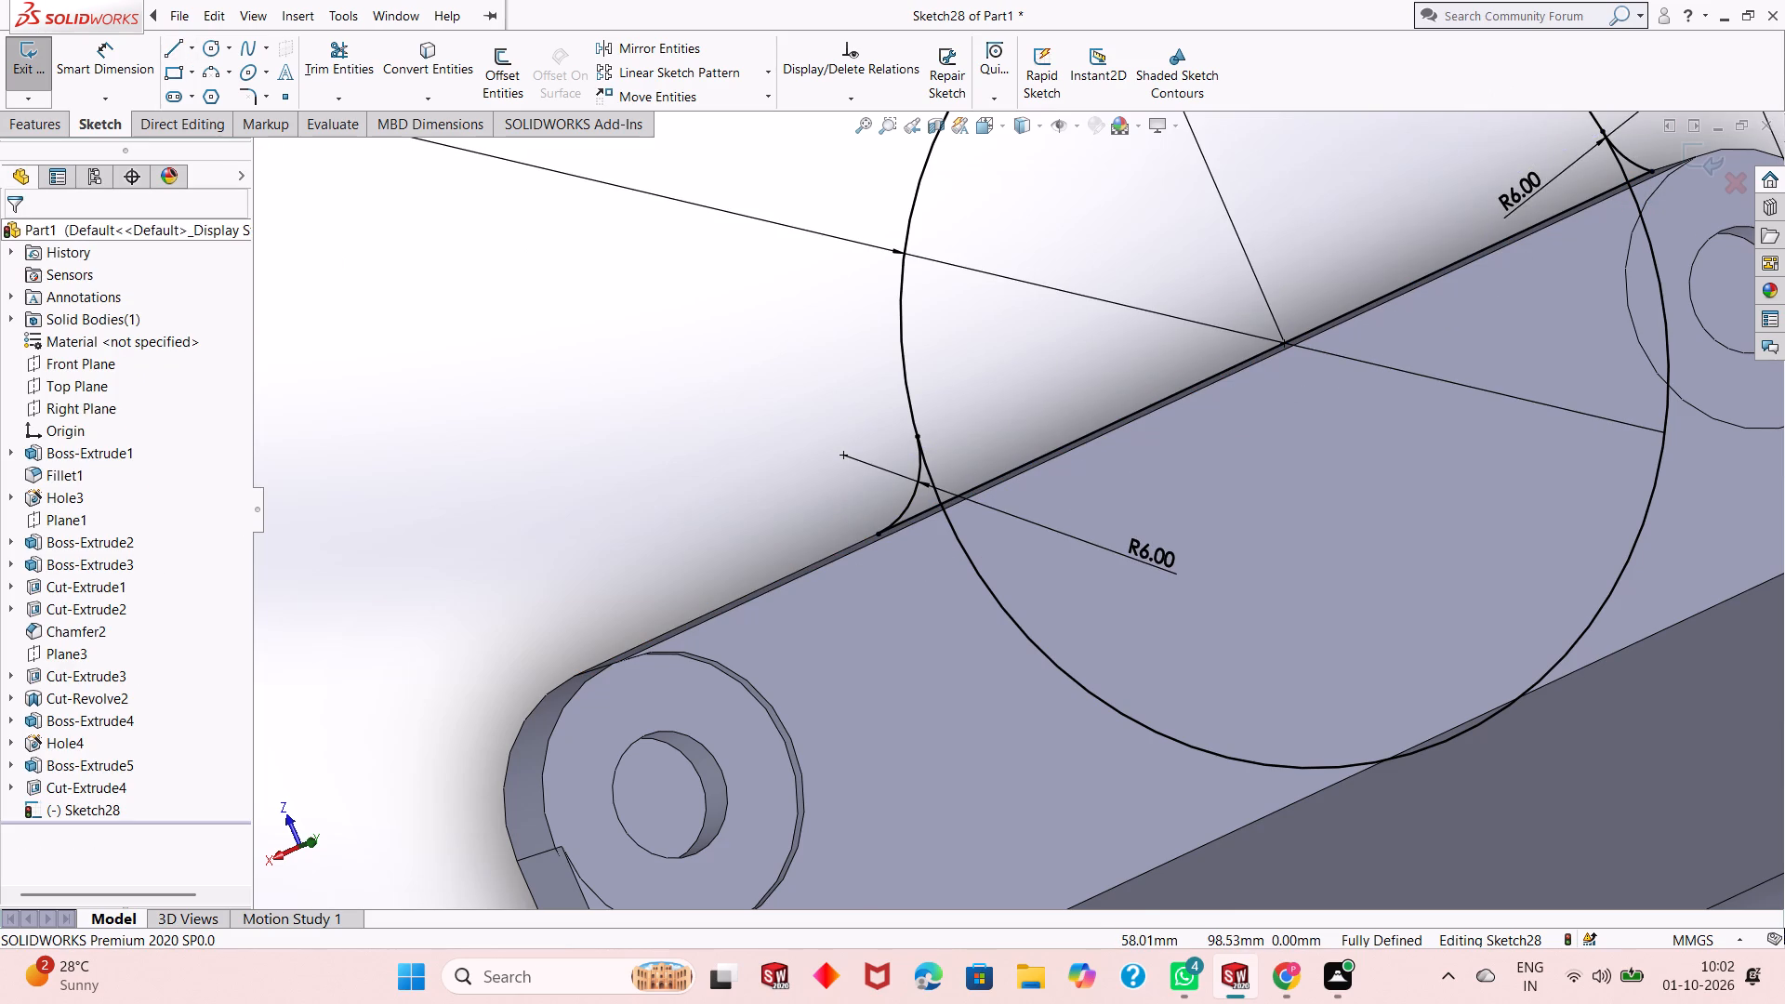
Trim the circle's portion inside the base and its two leftover segments beside the 6 mm arcs.
{"action": "left_click", "coordinate": [335, 65]}
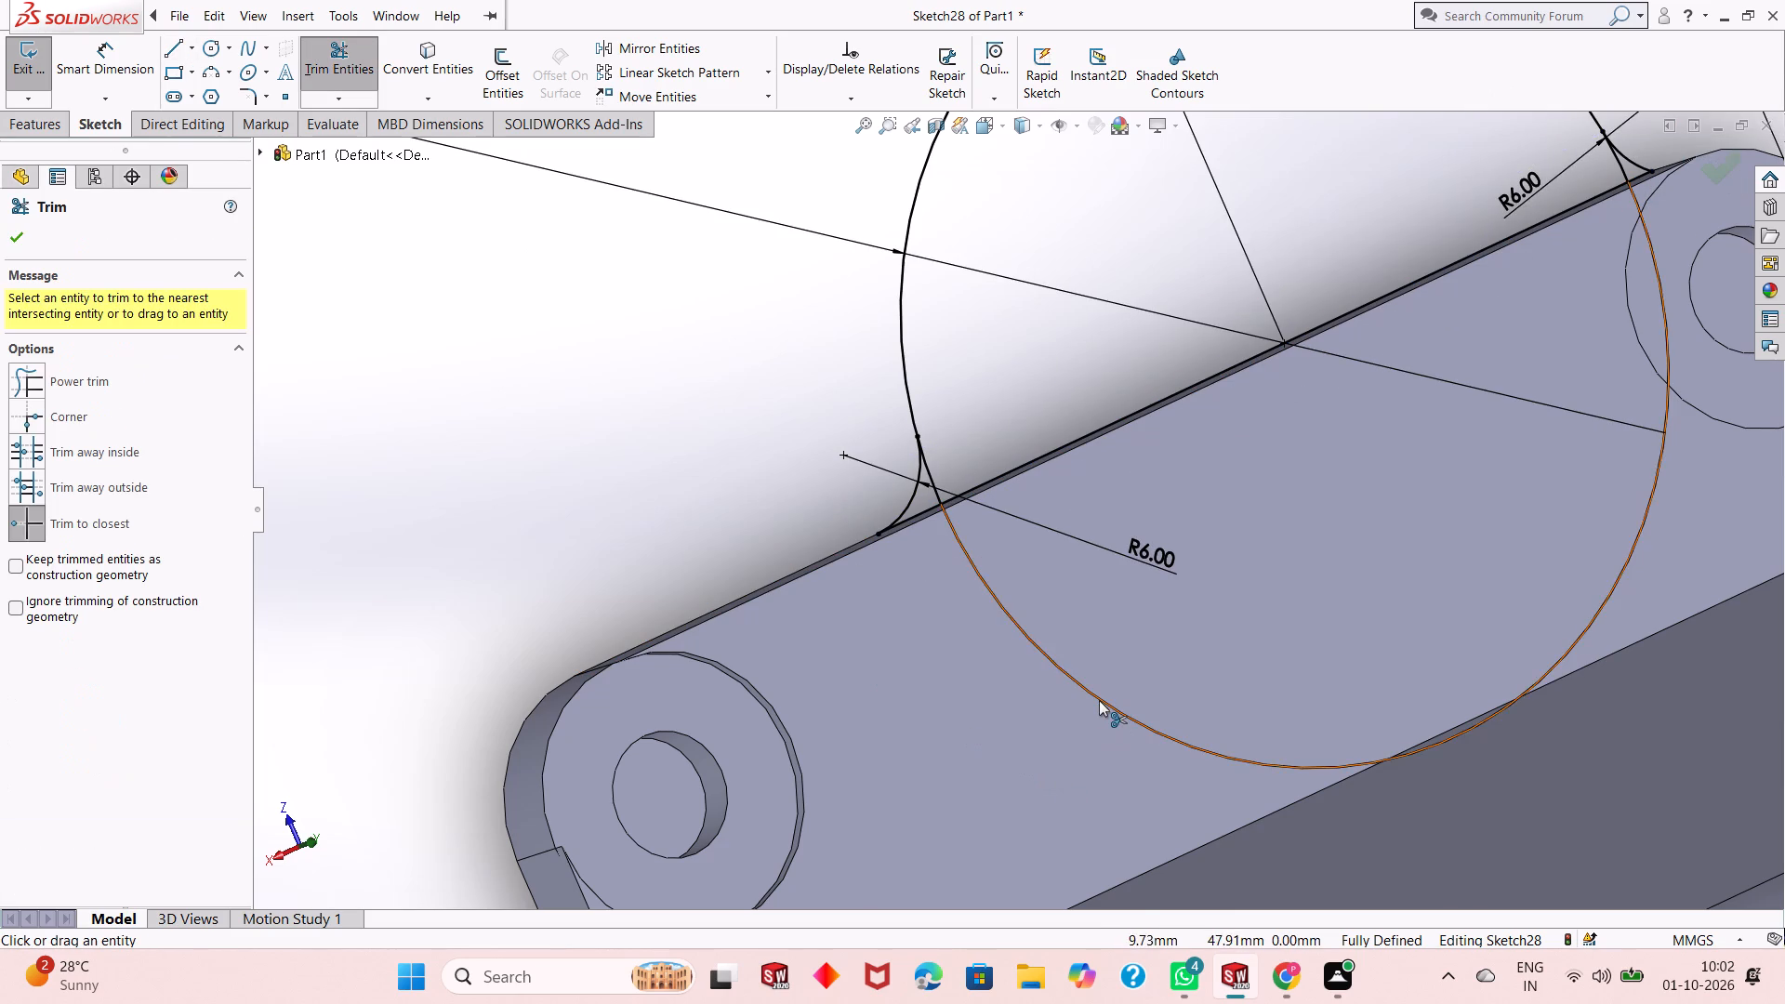
{"action": "left_click", "coordinate": [1099, 700]}
{"action": "right_click", "coordinate": [570, 416]}
{"action": "key", "text": "Escape"}
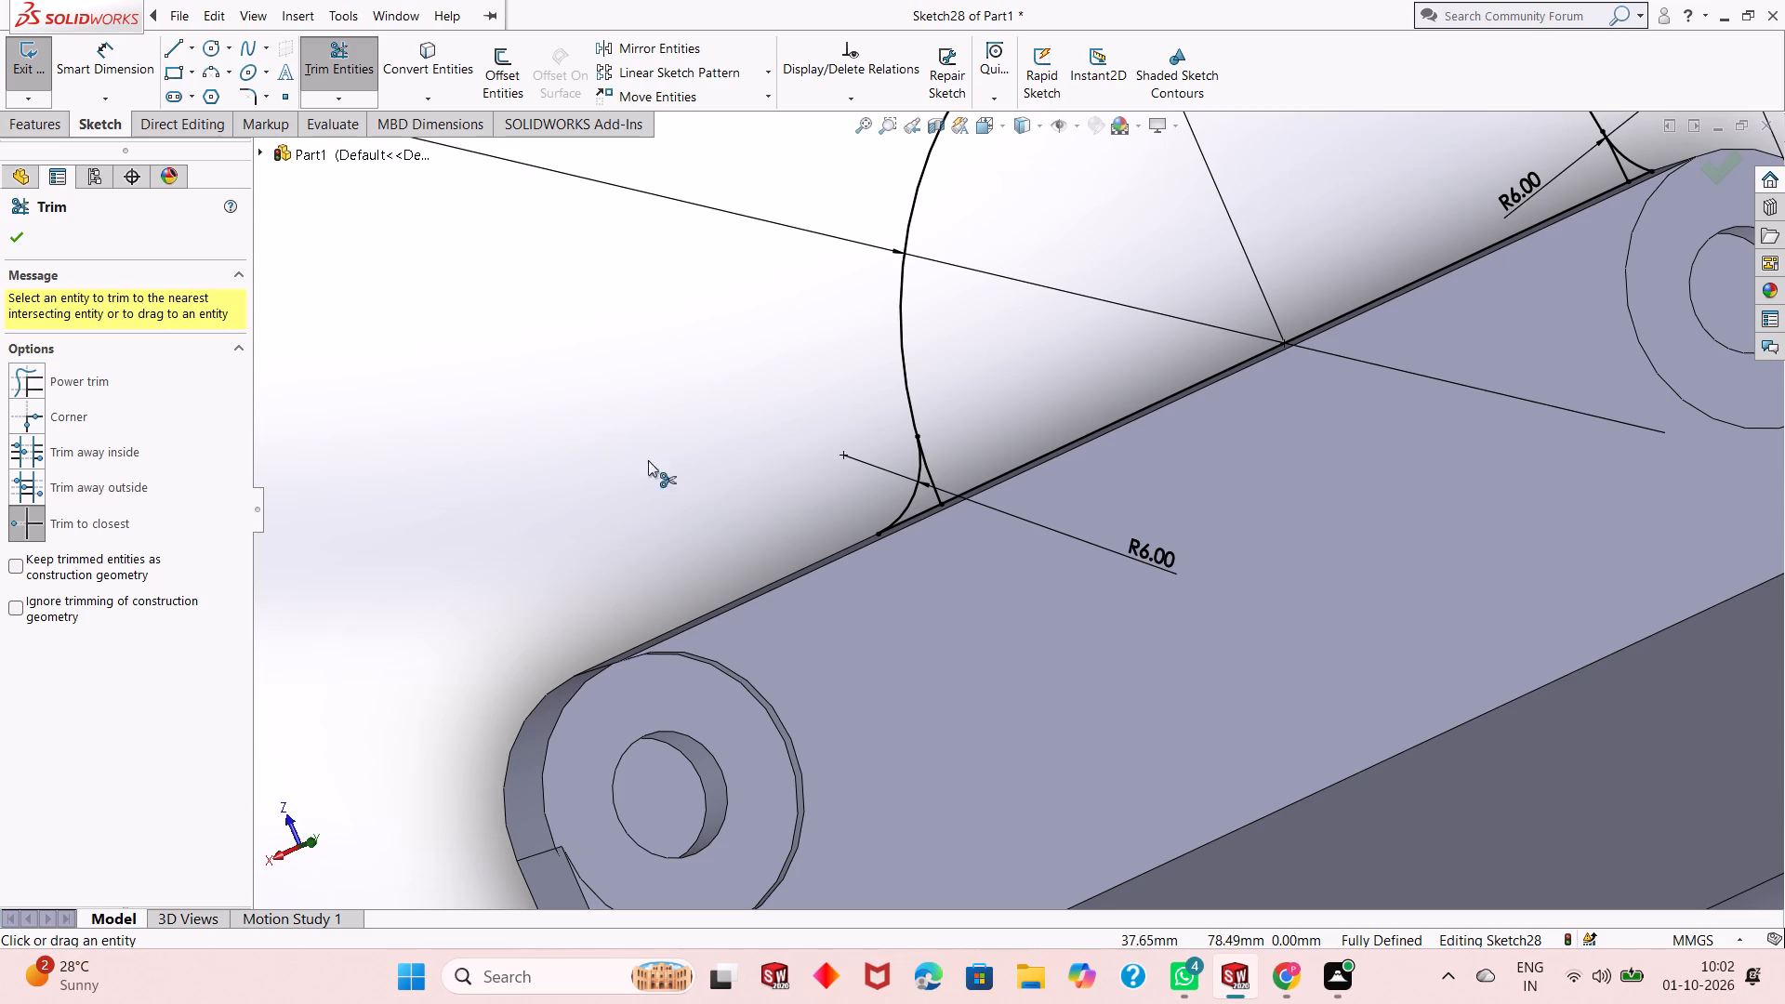
{"action": "left_click", "coordinate": [933, 486]}
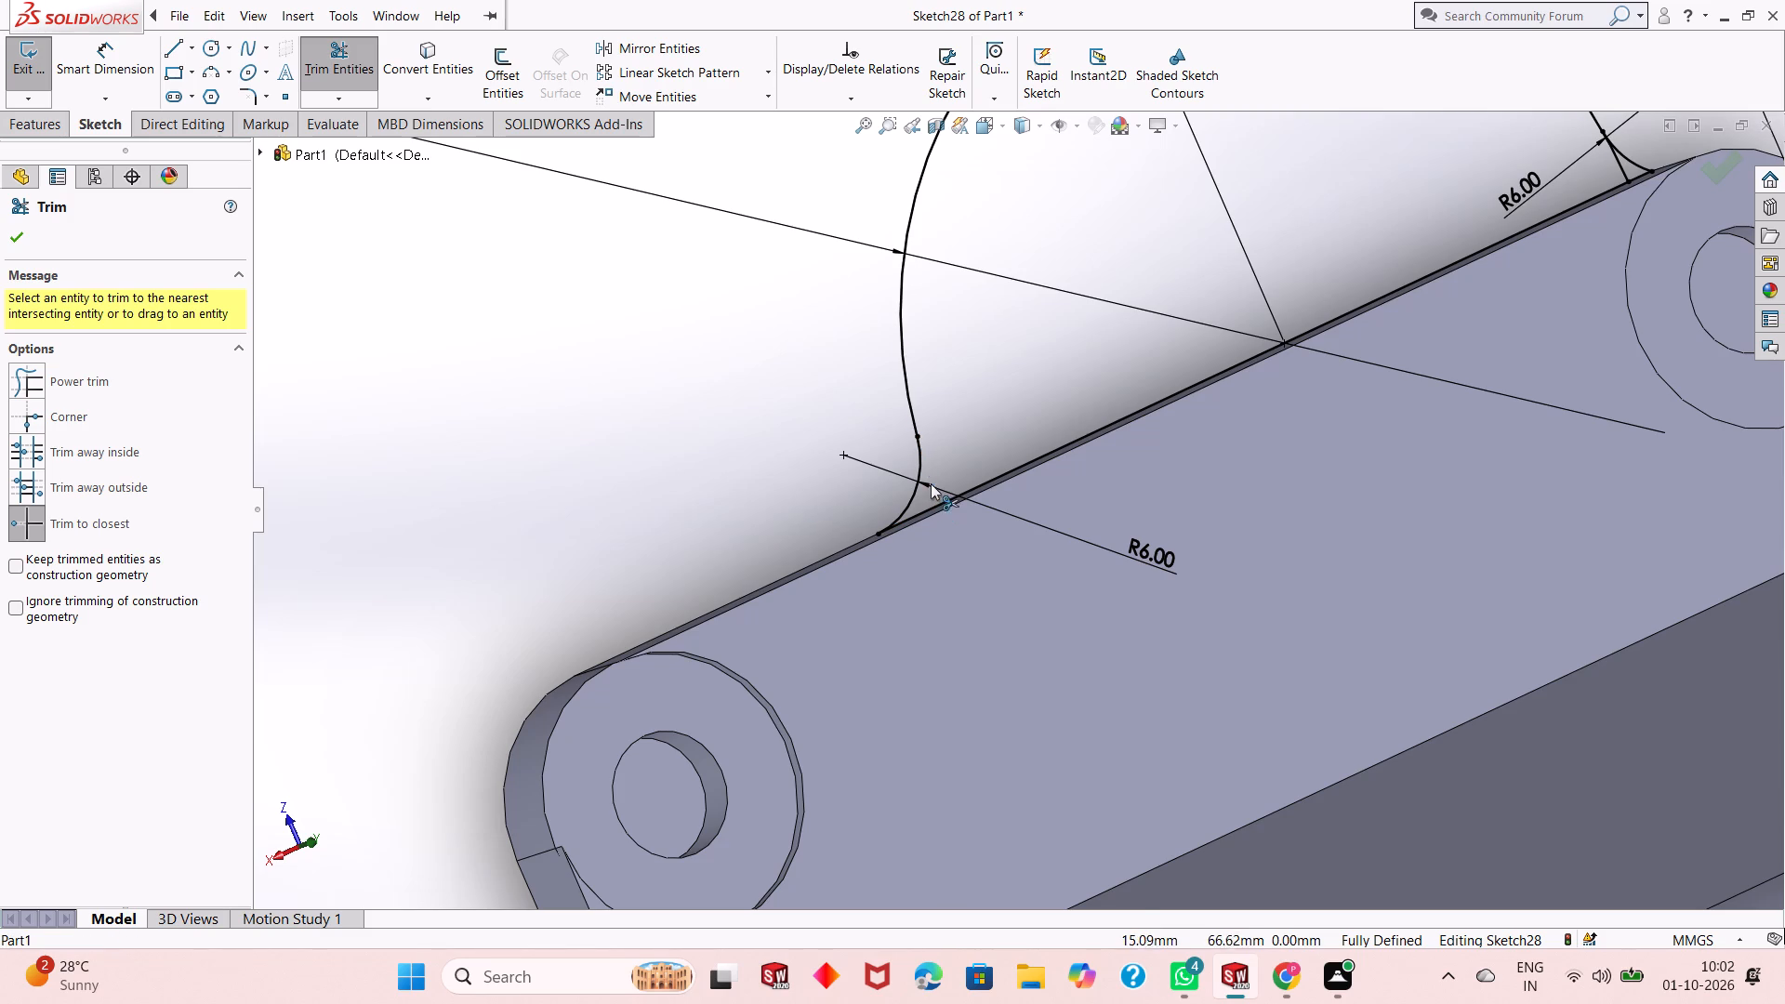
{"action": "left_click", "coordinate": [1624, 167]}
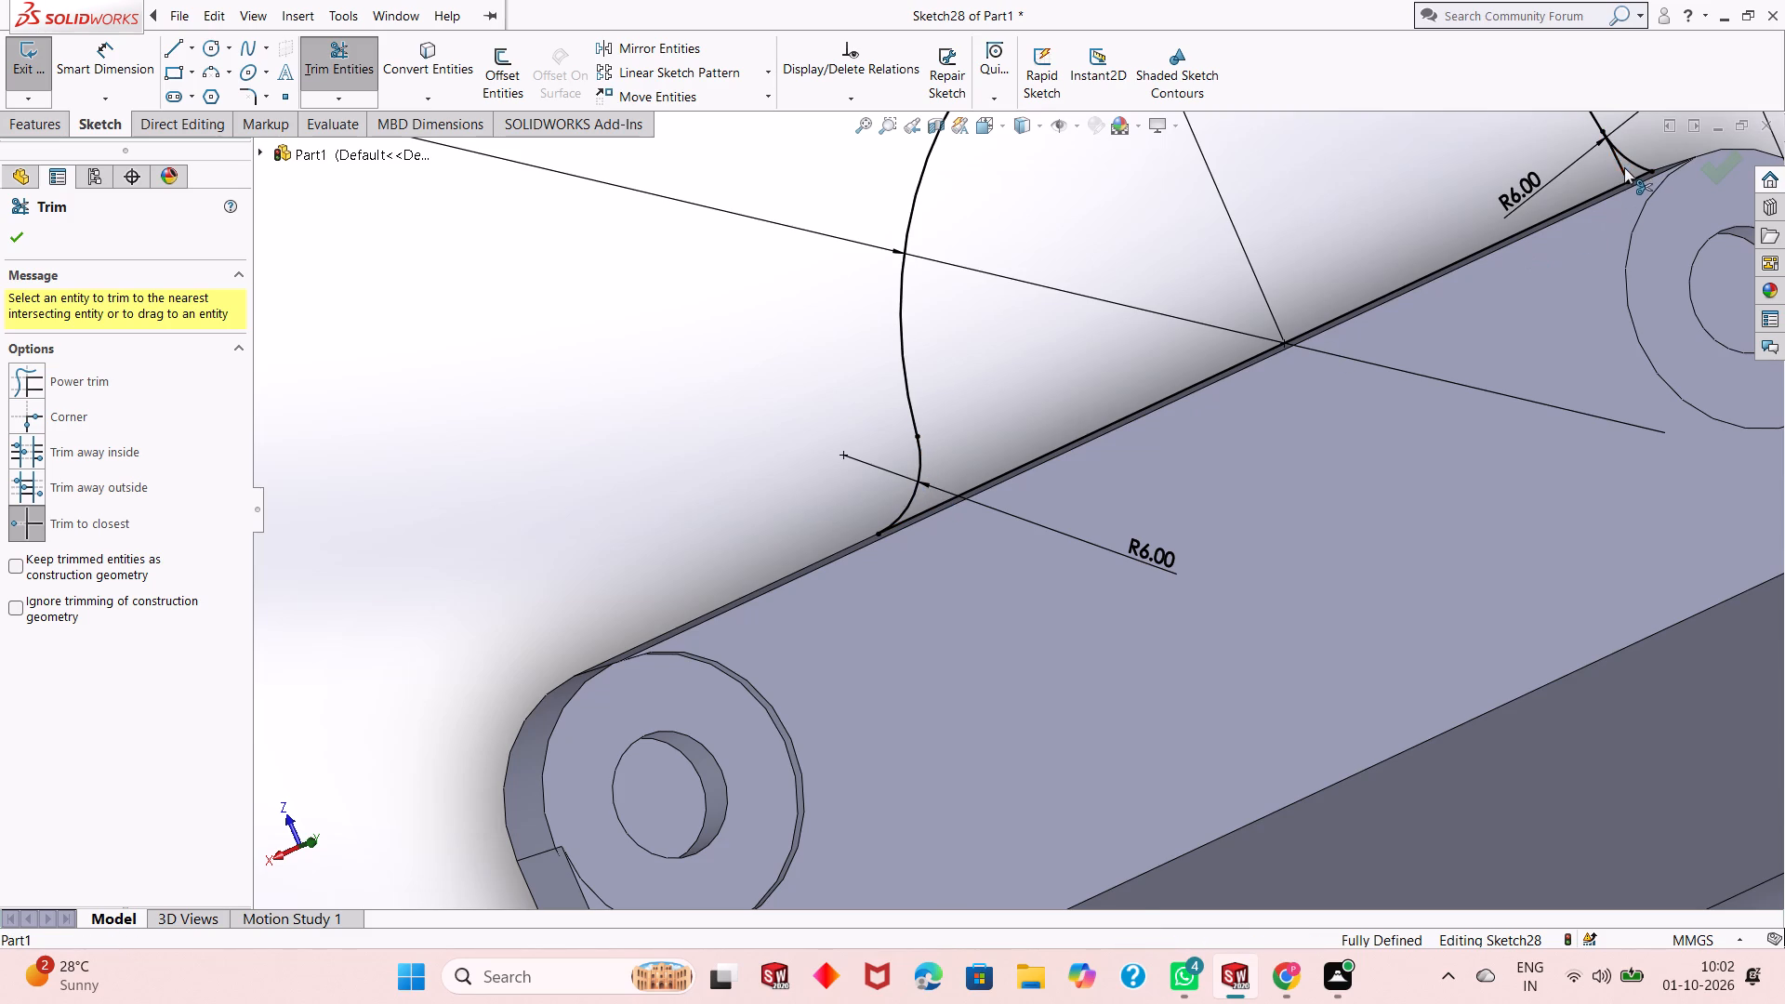
{"action": "right_click", "coordinate": [563, 307]}
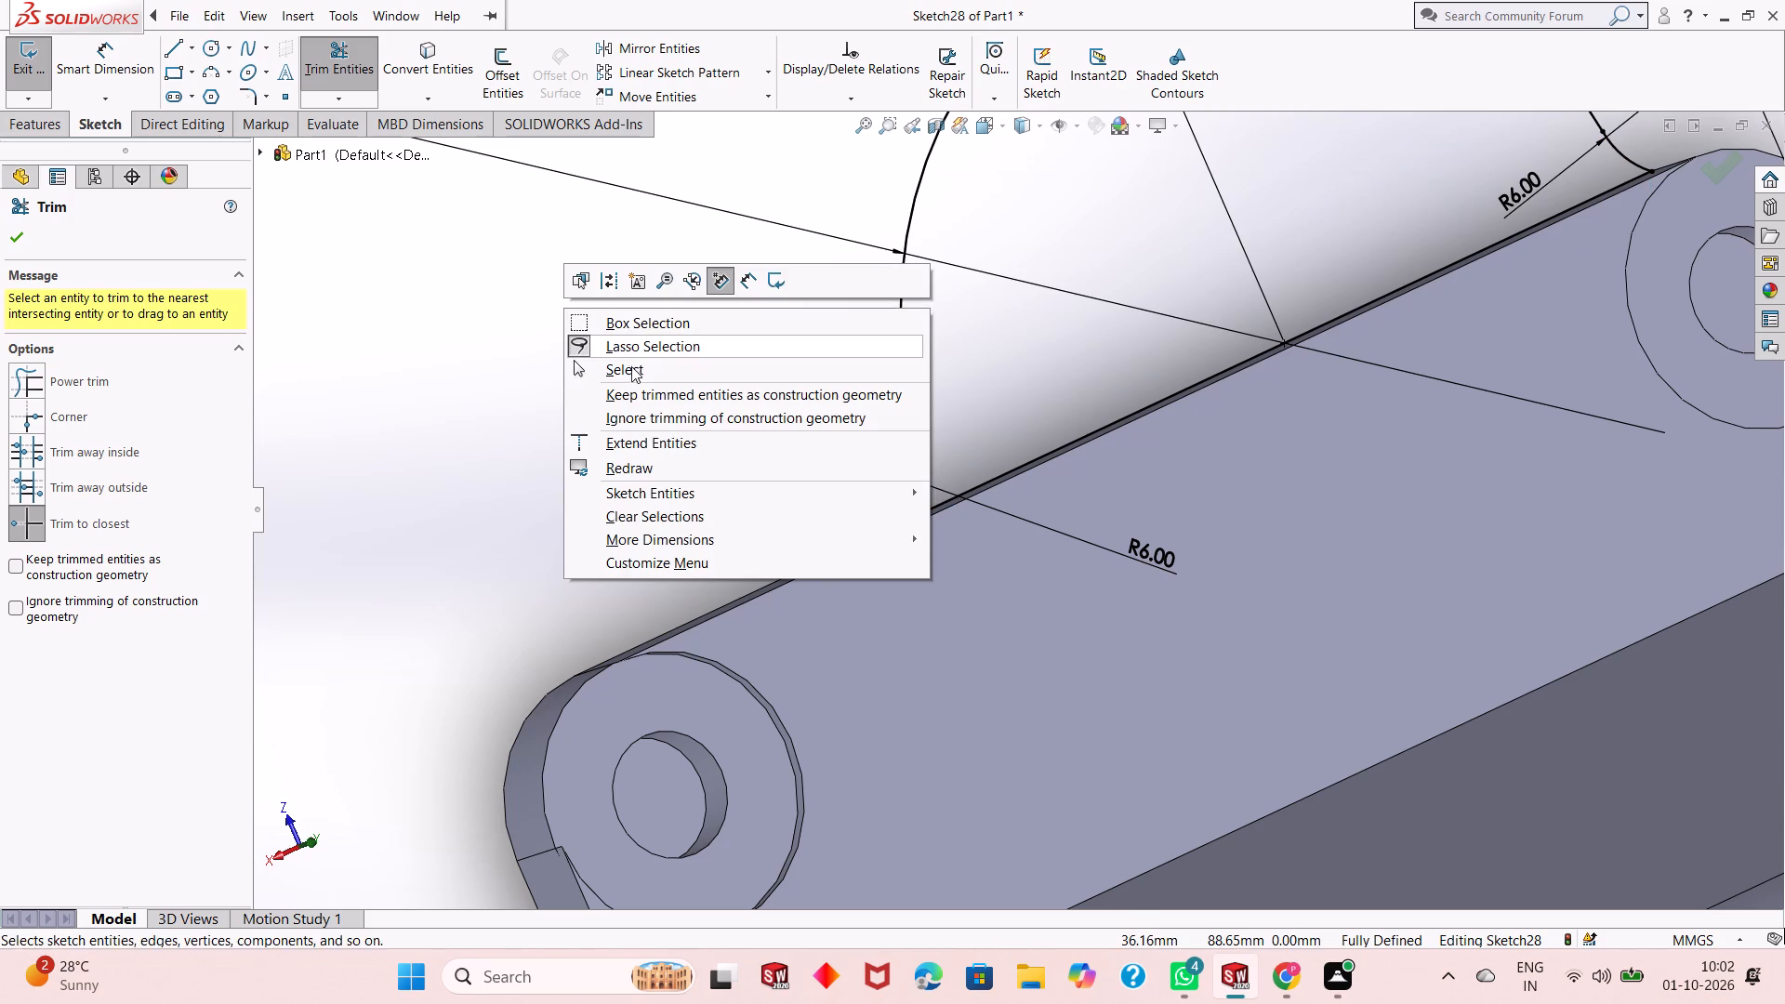
{"action": "left_click", "coordinate": [633, 368]}
Extrude the rounded lug profile as a blind boss 7 mm deep, in the reversed direction through the base's thickness.
{"action": "left_click", "coordinate": [0, 131]}
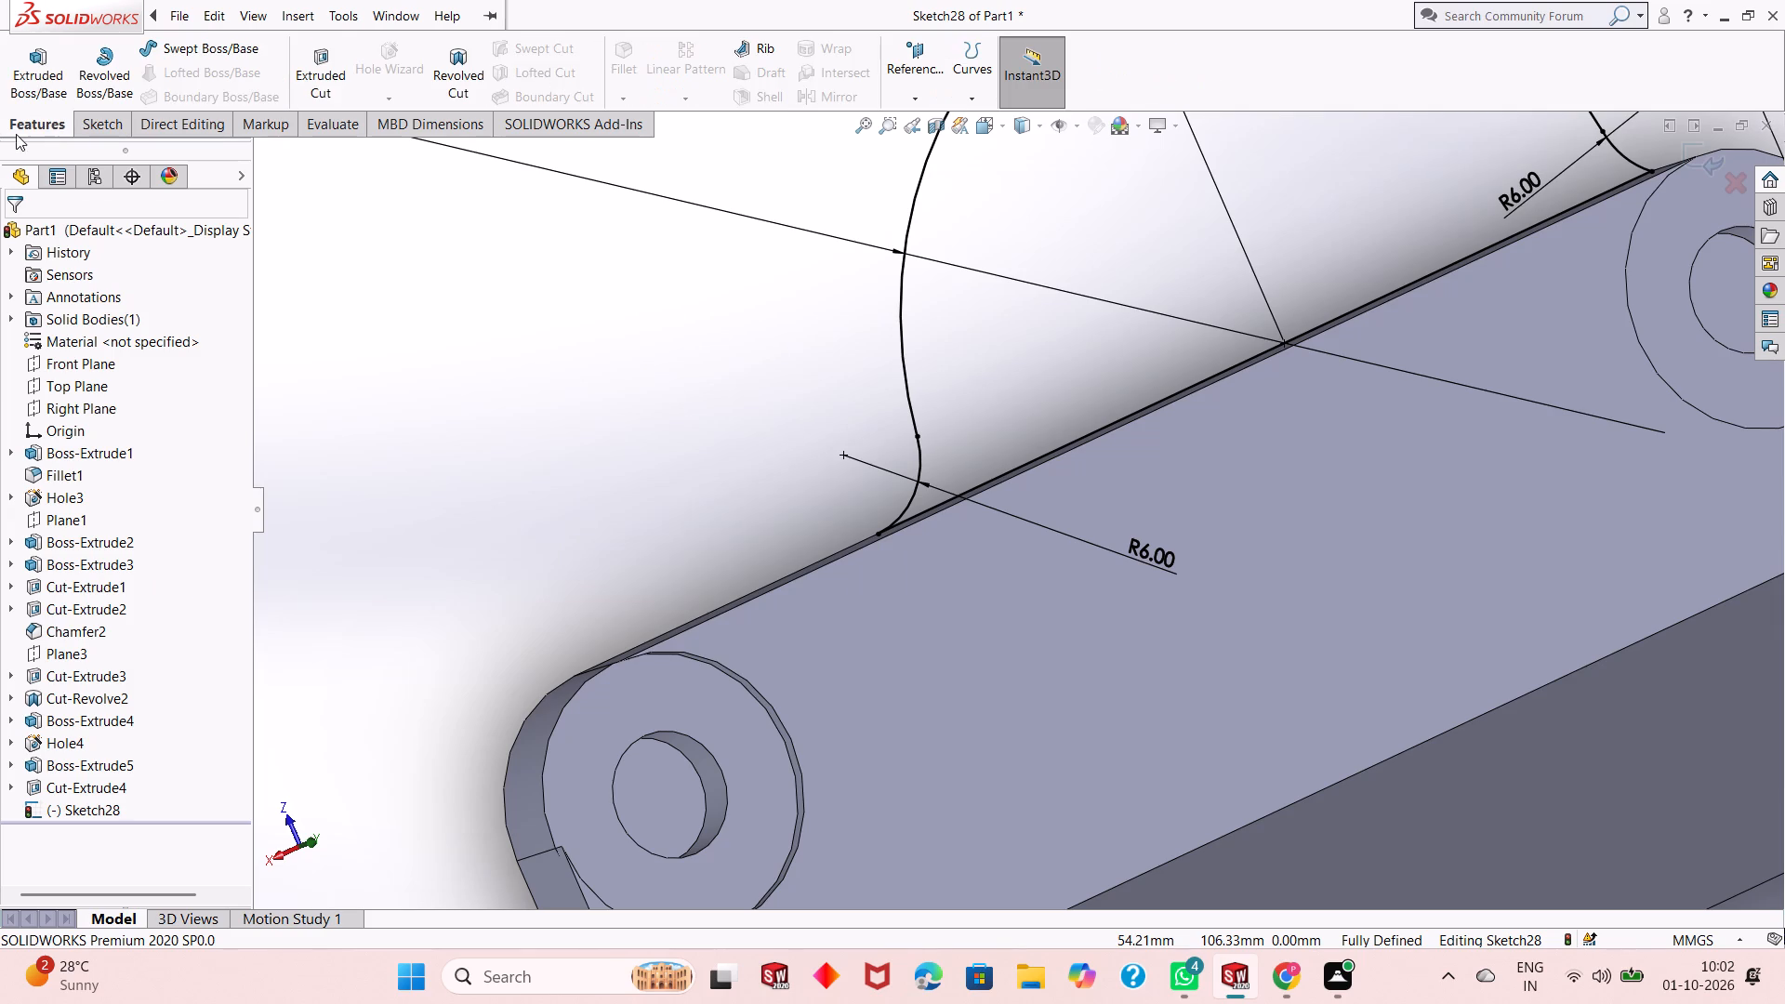
{"action": "left_click", "coordinate": [46, 96]}
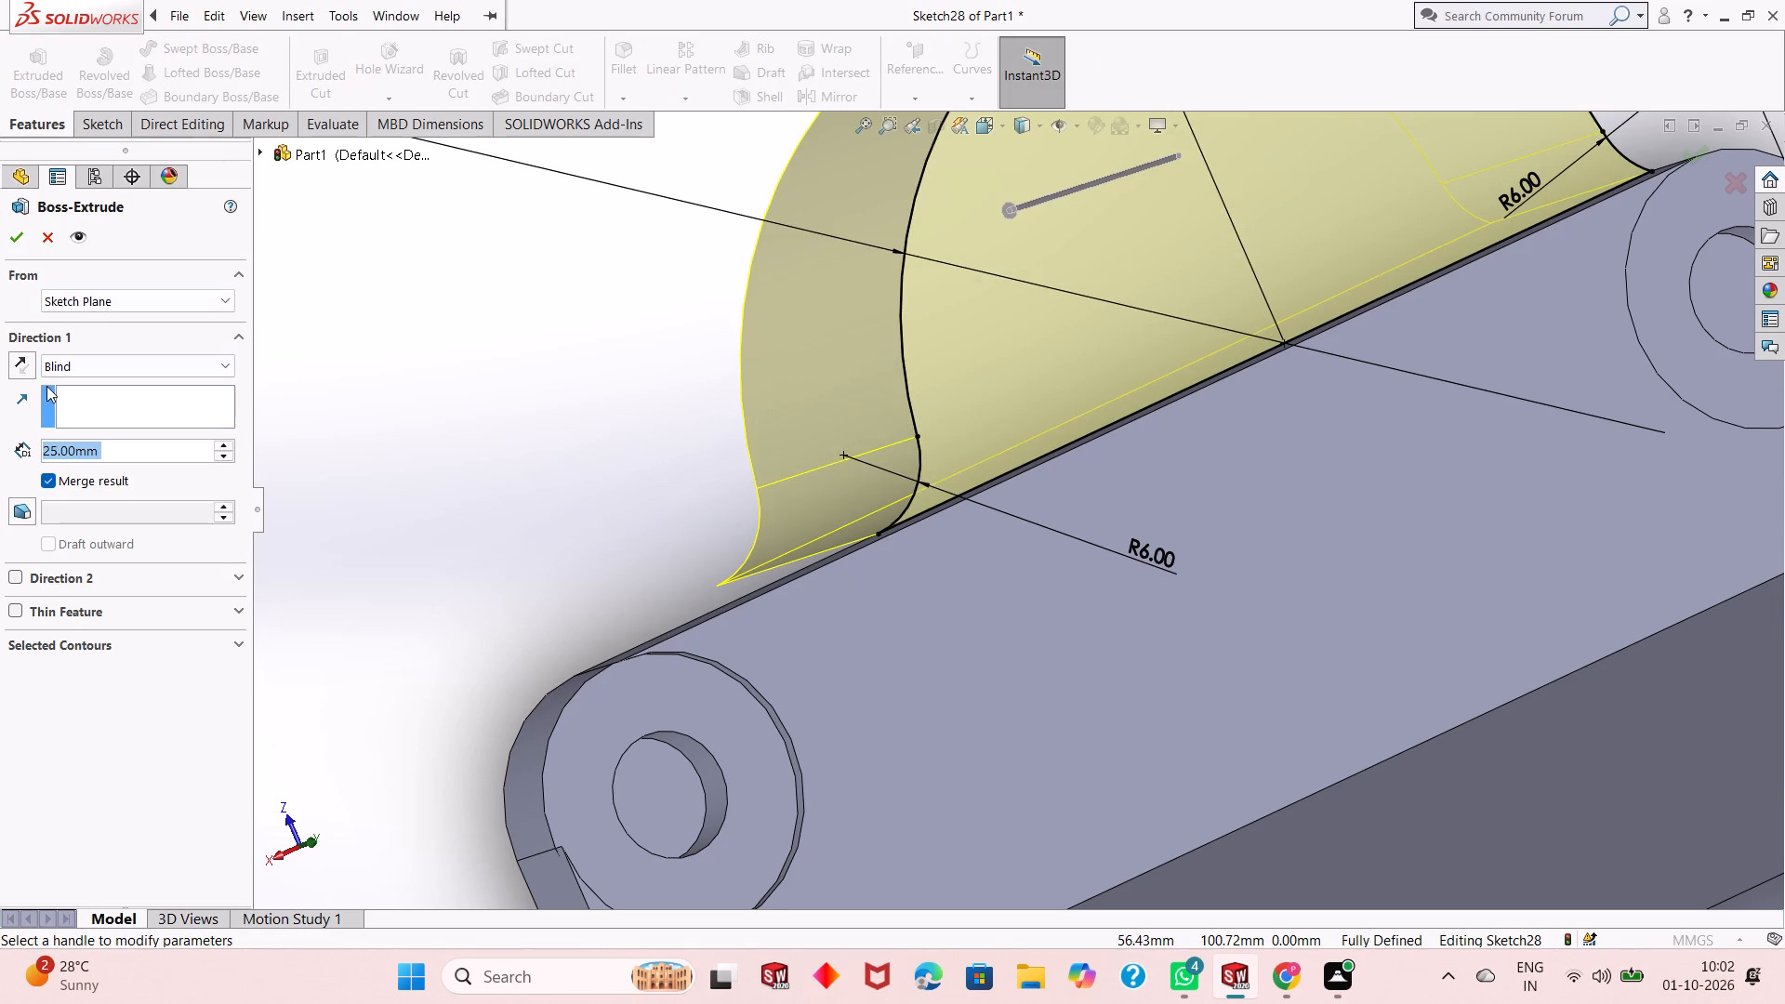
{"action": "left_click", "coordinate": [21, 359]}
{"action": "double_click", "coordinate": [112, 456]}
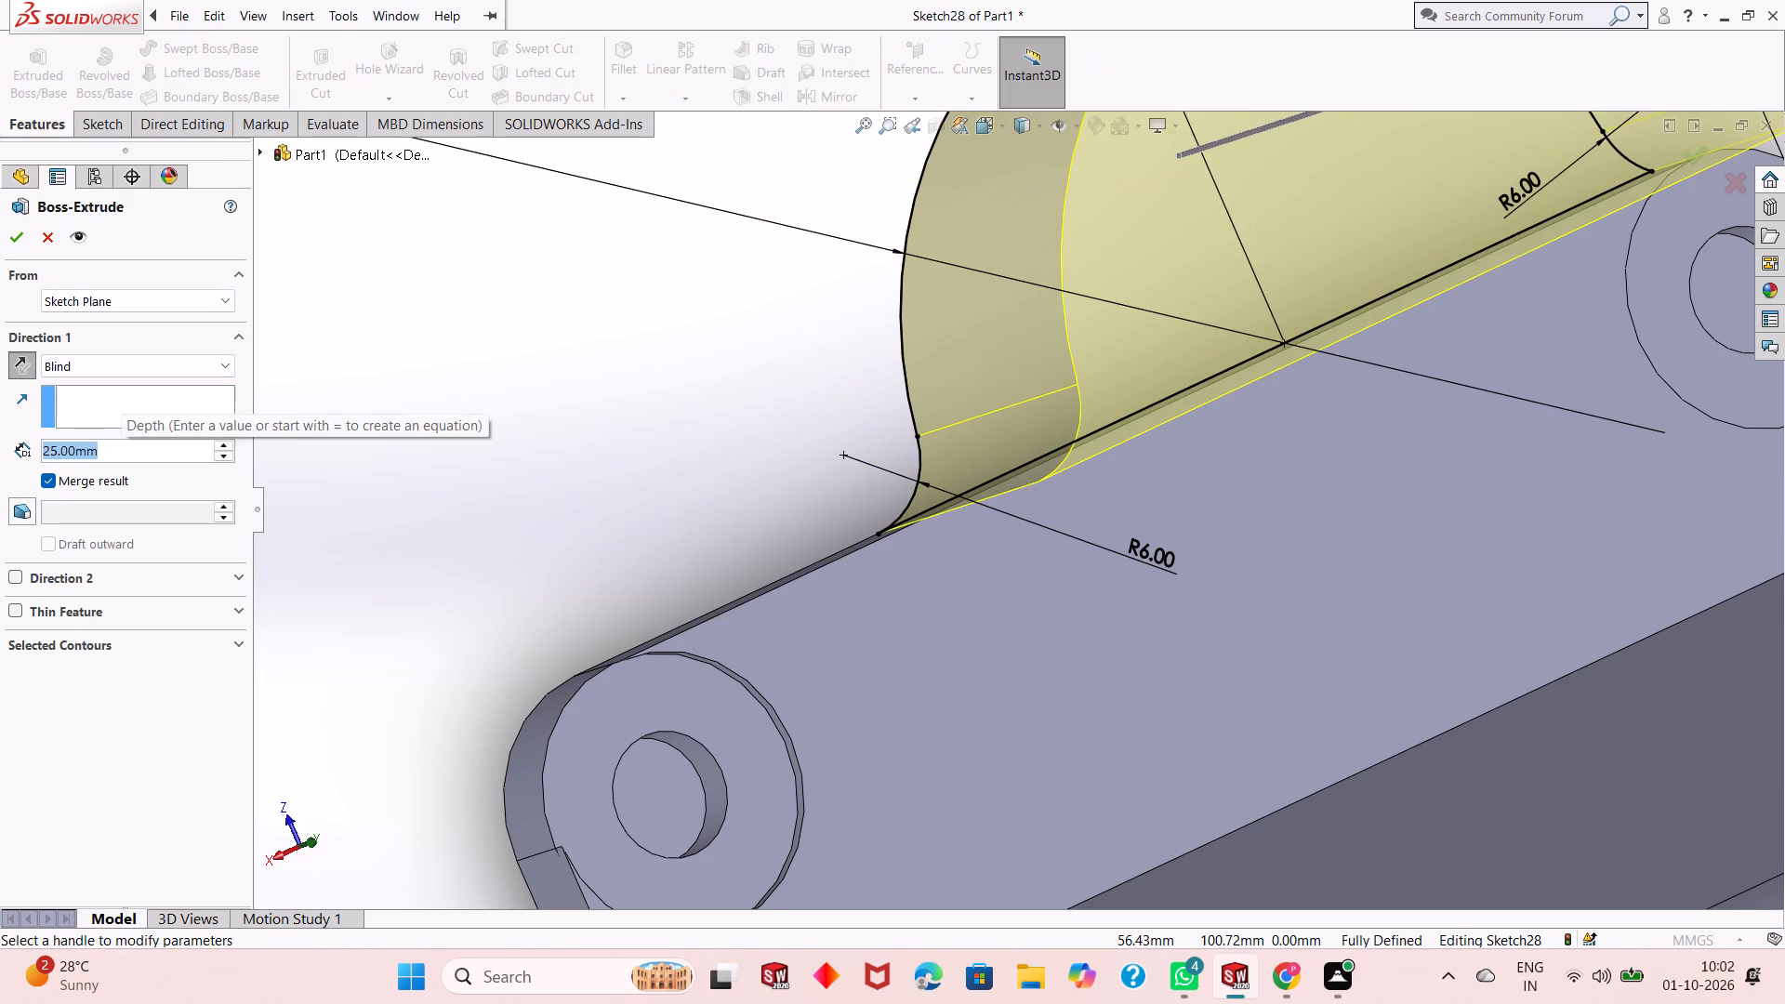
{"action": "key", "text": "7"}
{"action": "key", "text": "Return"}
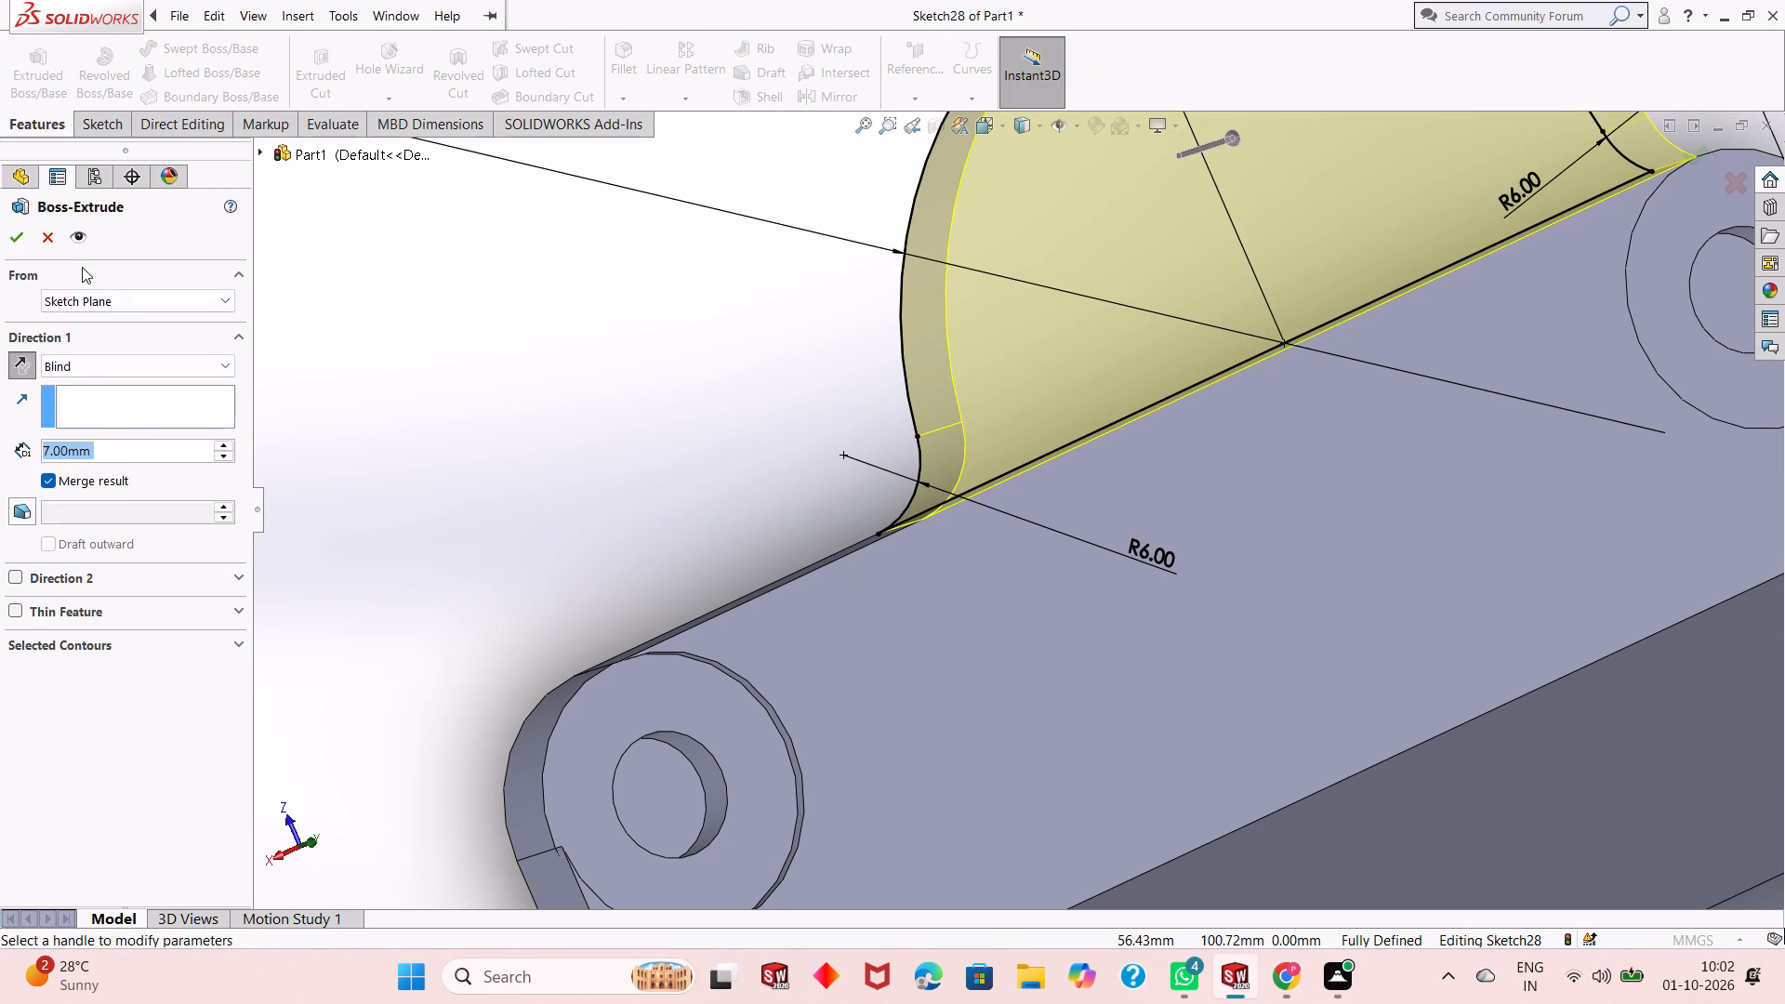
{"action": "left_click", "coordinate": [19, 241]}
{"action": "left_click", "coordinate": [654, 443]}
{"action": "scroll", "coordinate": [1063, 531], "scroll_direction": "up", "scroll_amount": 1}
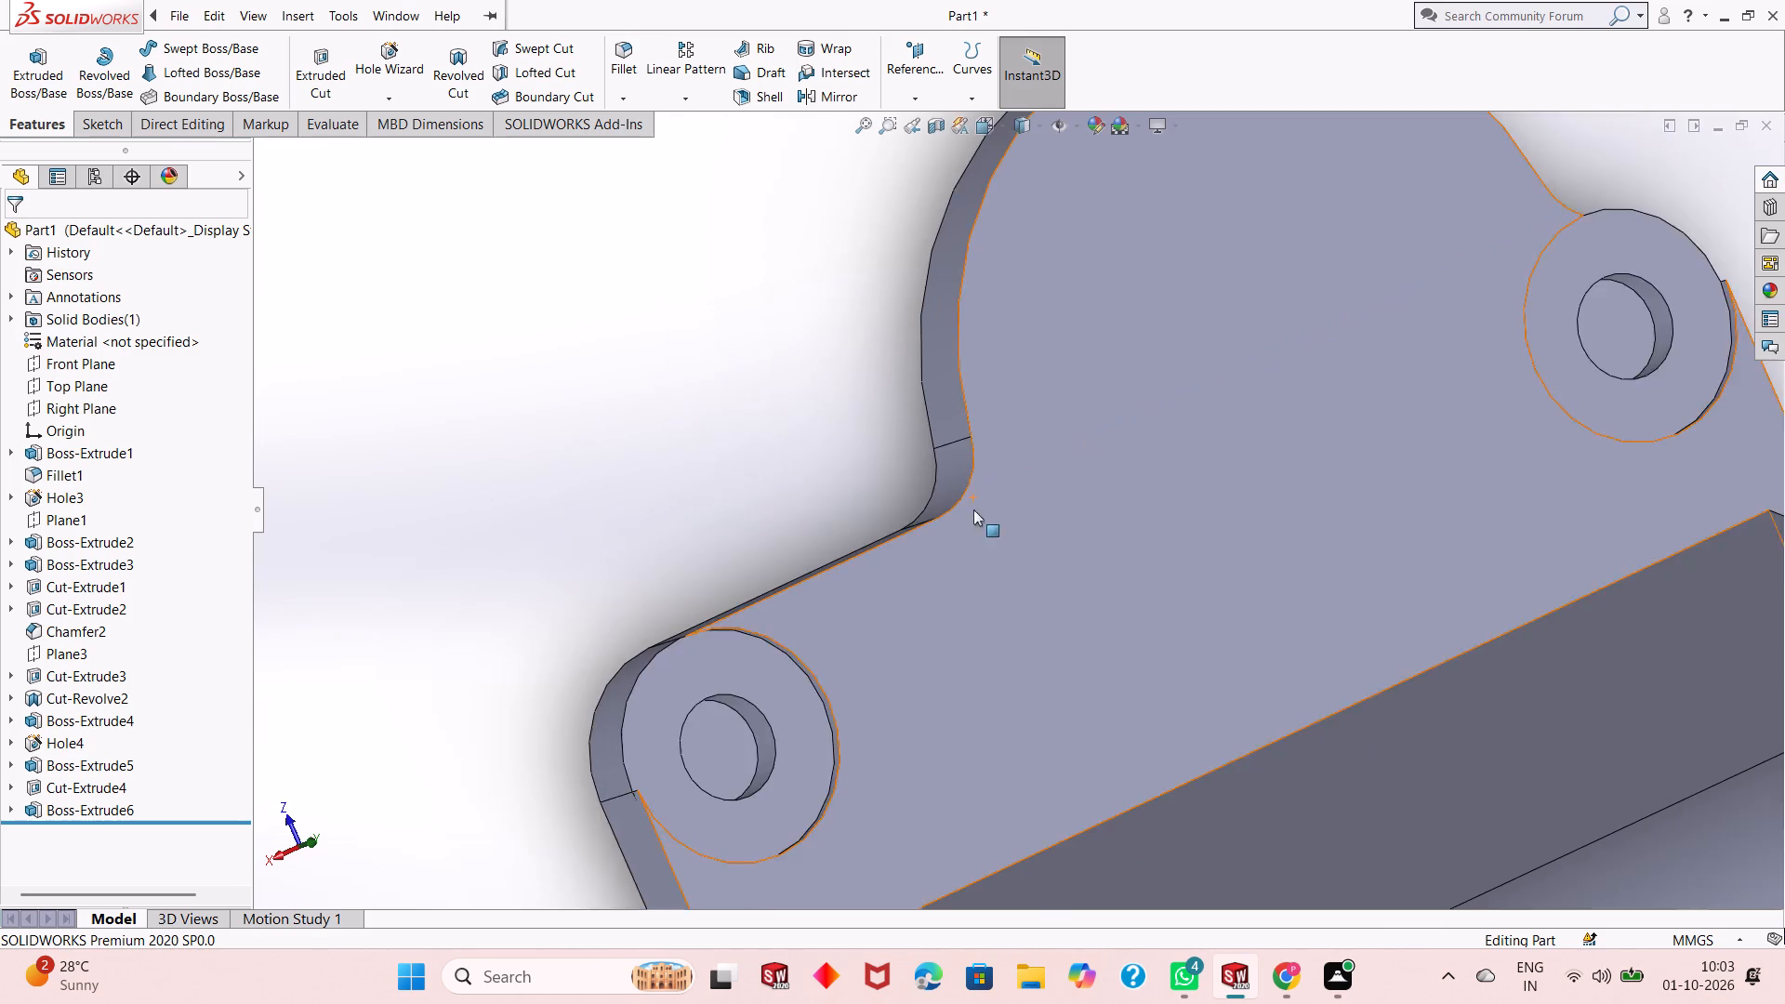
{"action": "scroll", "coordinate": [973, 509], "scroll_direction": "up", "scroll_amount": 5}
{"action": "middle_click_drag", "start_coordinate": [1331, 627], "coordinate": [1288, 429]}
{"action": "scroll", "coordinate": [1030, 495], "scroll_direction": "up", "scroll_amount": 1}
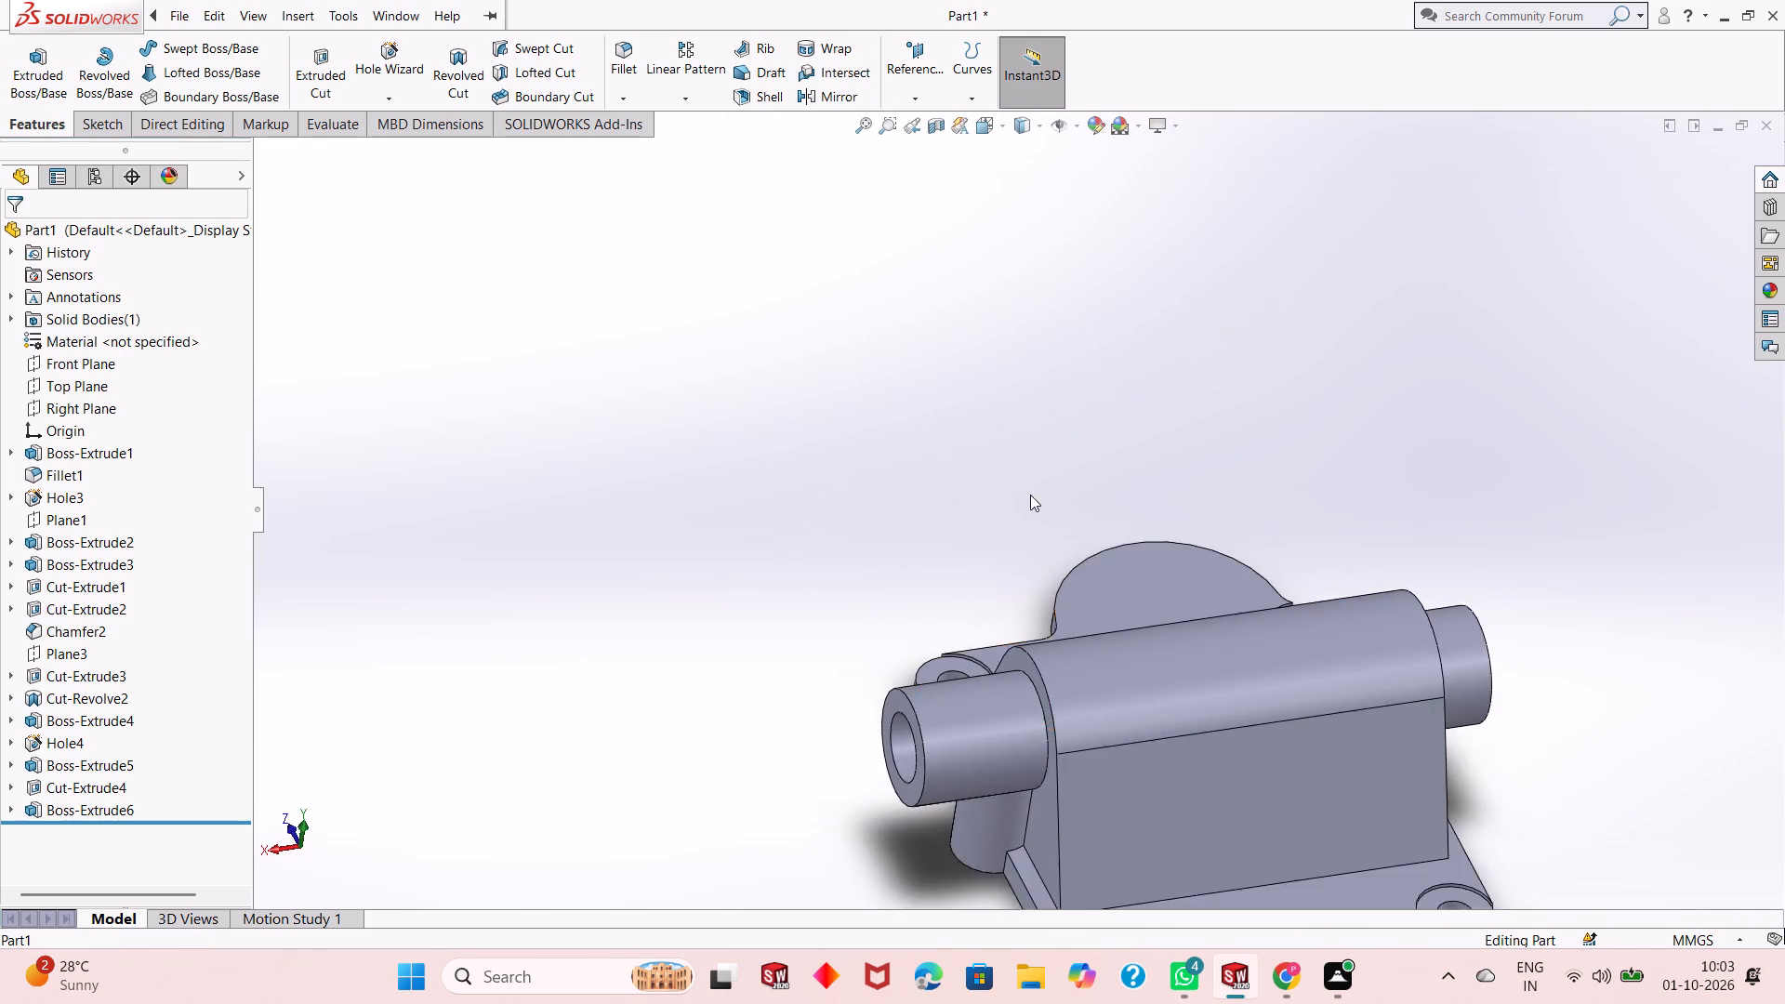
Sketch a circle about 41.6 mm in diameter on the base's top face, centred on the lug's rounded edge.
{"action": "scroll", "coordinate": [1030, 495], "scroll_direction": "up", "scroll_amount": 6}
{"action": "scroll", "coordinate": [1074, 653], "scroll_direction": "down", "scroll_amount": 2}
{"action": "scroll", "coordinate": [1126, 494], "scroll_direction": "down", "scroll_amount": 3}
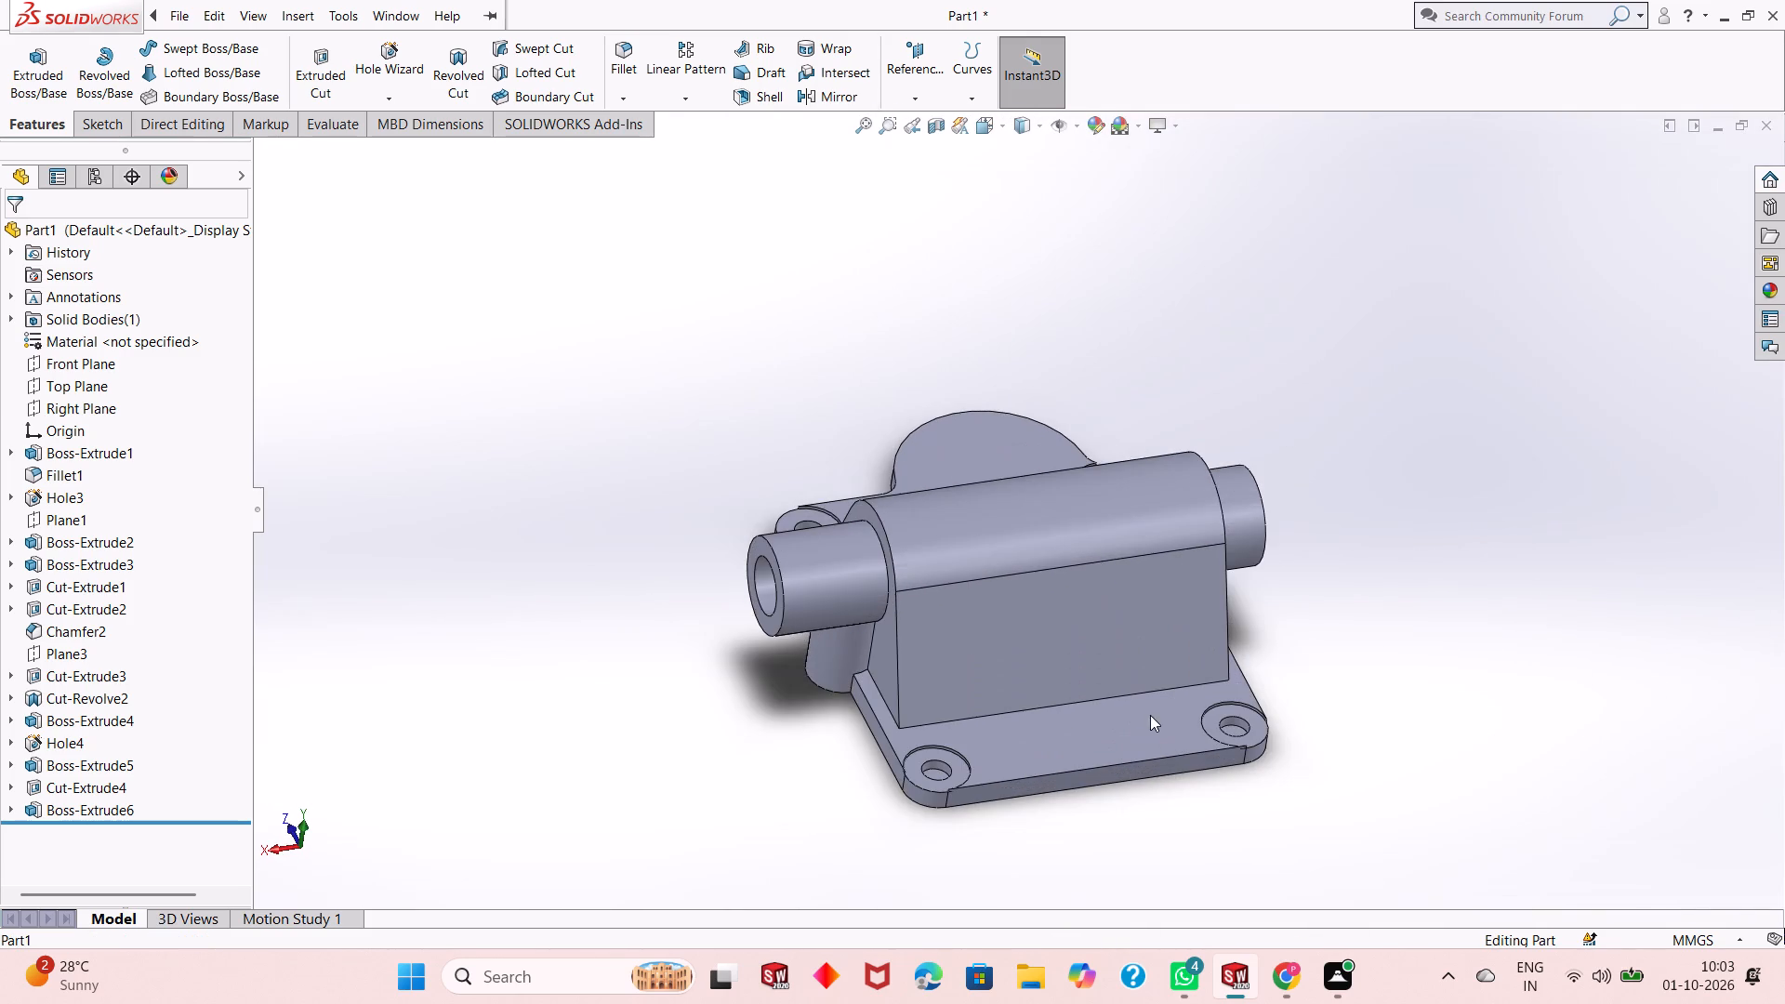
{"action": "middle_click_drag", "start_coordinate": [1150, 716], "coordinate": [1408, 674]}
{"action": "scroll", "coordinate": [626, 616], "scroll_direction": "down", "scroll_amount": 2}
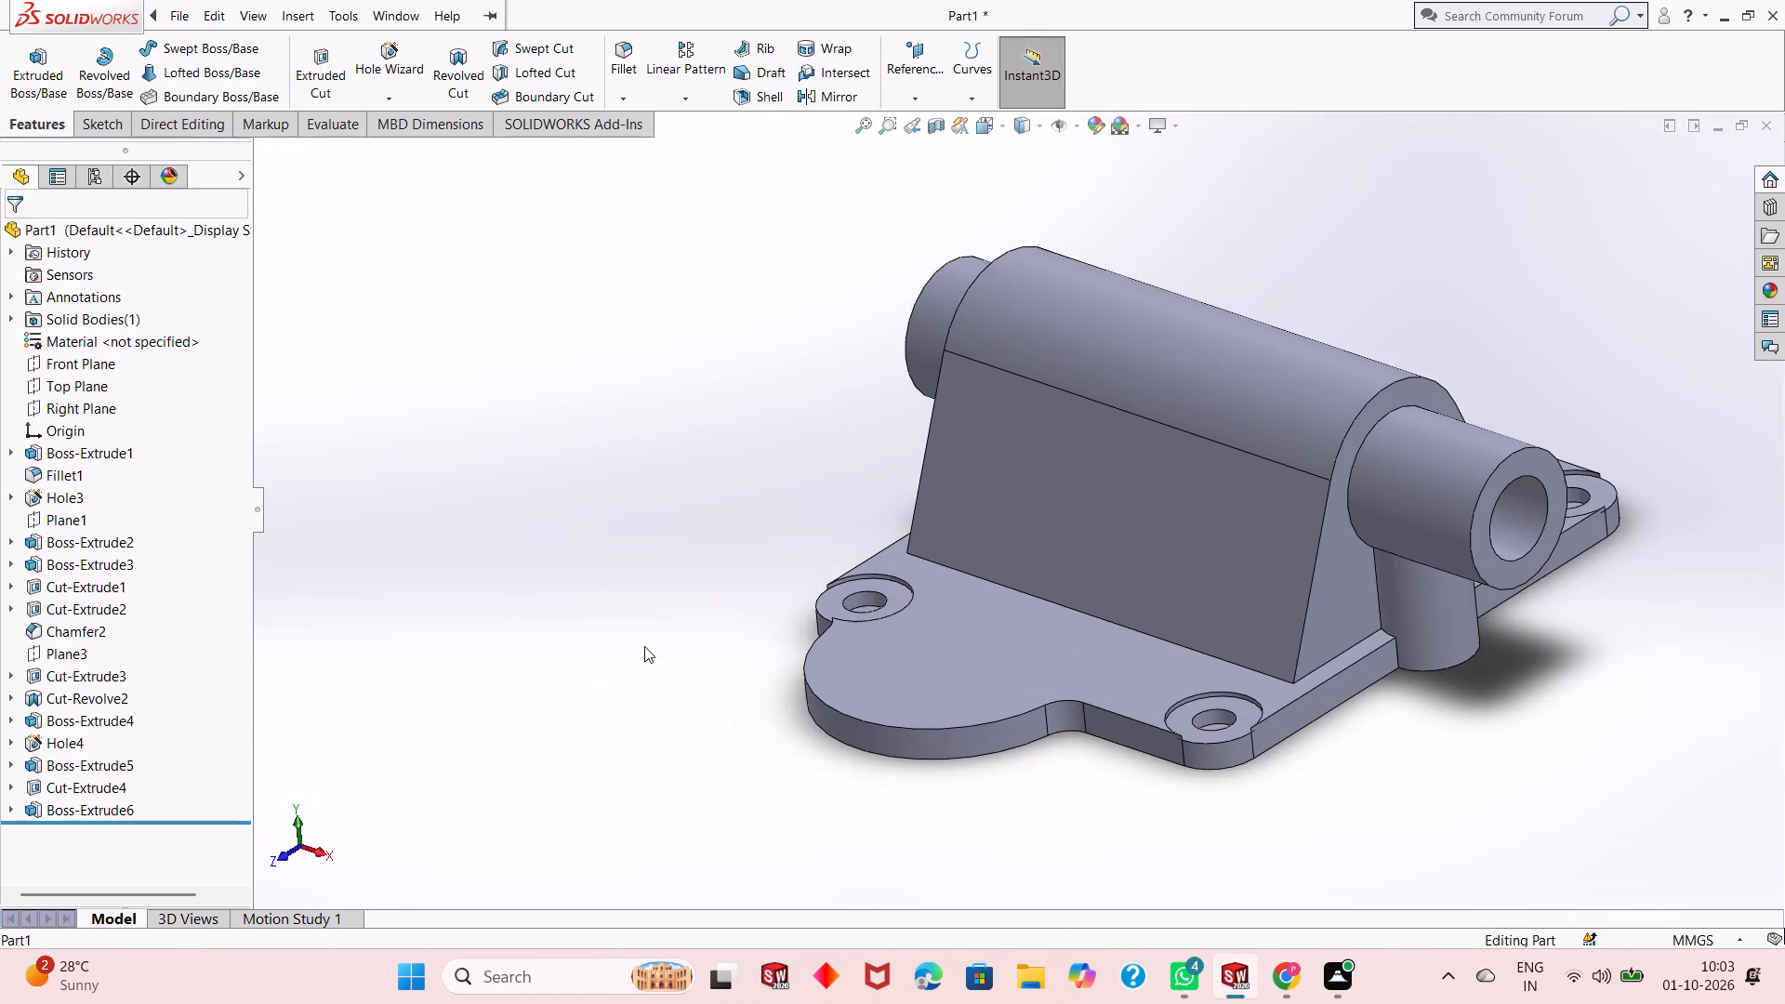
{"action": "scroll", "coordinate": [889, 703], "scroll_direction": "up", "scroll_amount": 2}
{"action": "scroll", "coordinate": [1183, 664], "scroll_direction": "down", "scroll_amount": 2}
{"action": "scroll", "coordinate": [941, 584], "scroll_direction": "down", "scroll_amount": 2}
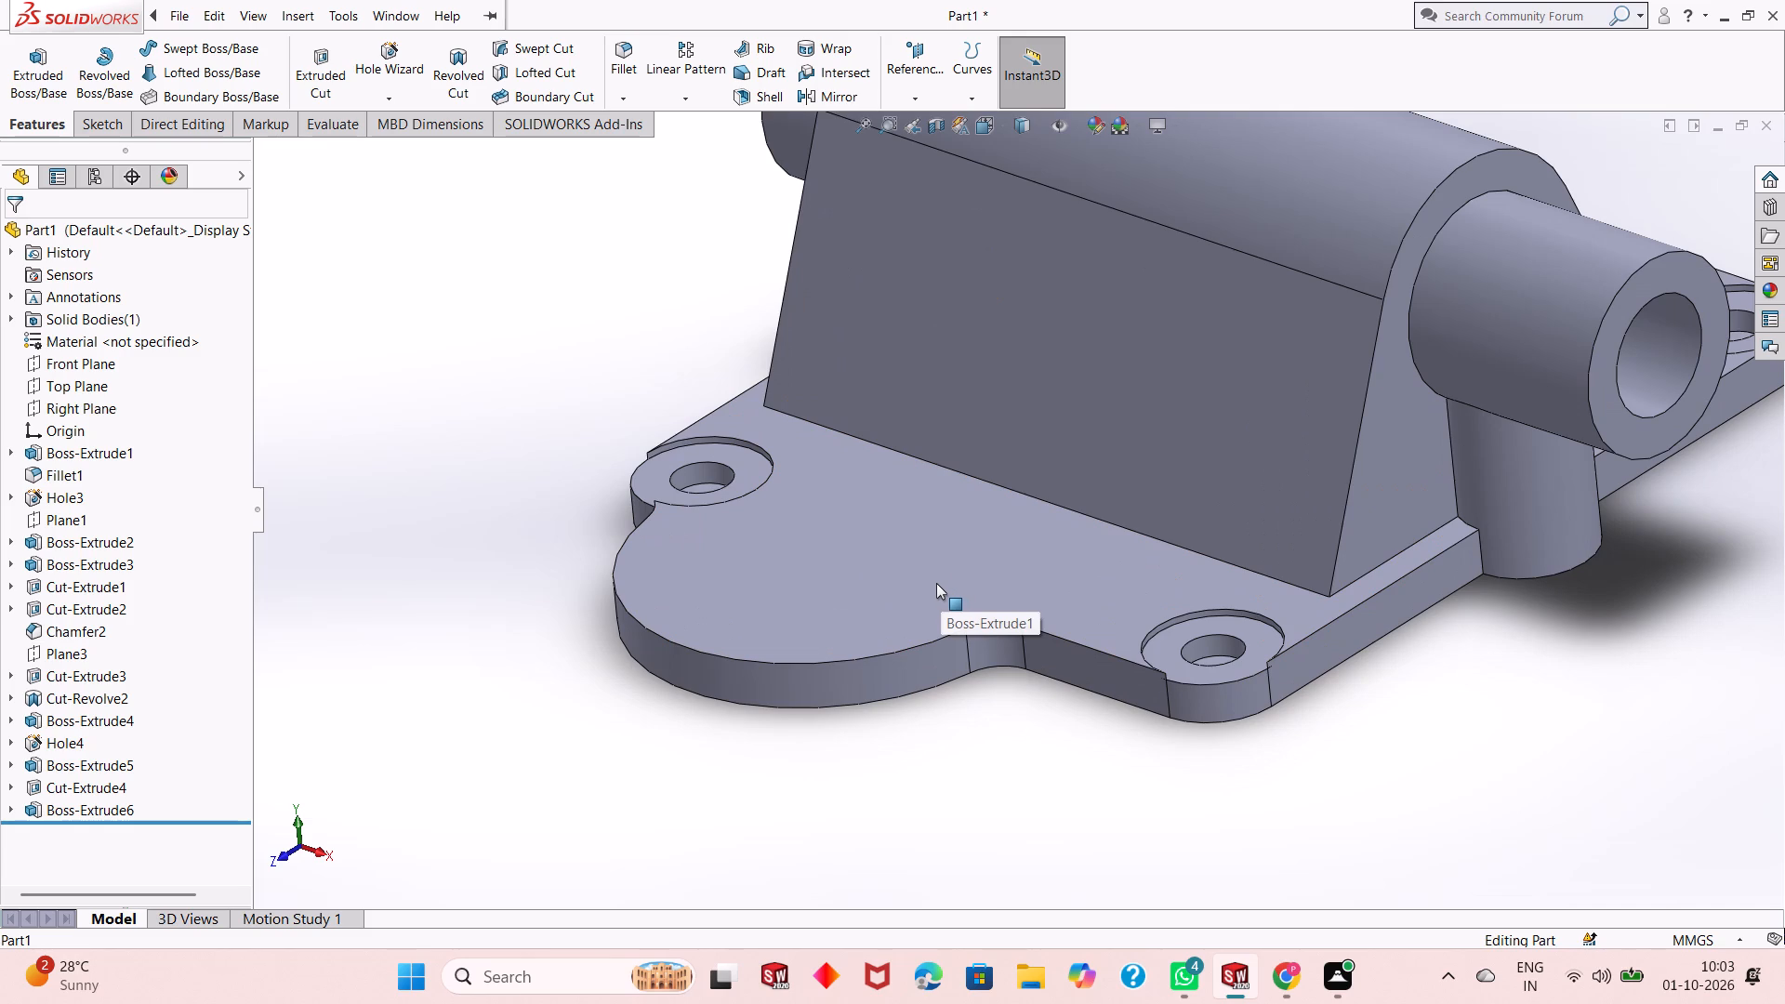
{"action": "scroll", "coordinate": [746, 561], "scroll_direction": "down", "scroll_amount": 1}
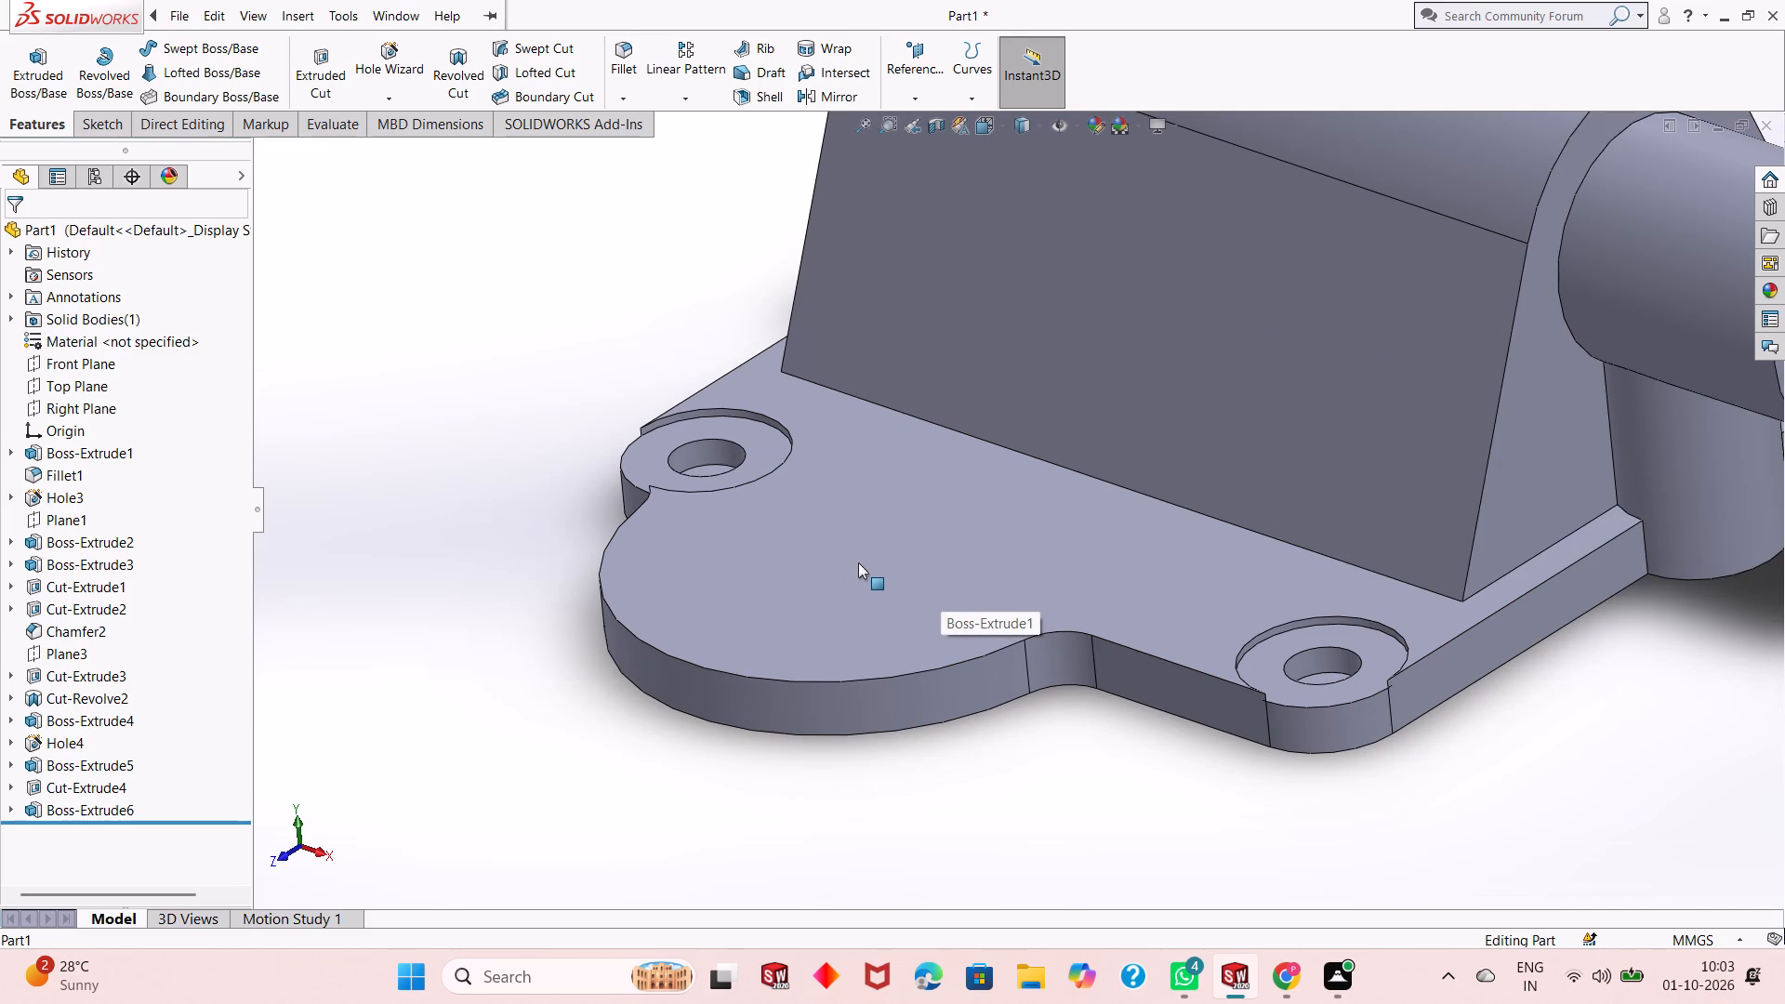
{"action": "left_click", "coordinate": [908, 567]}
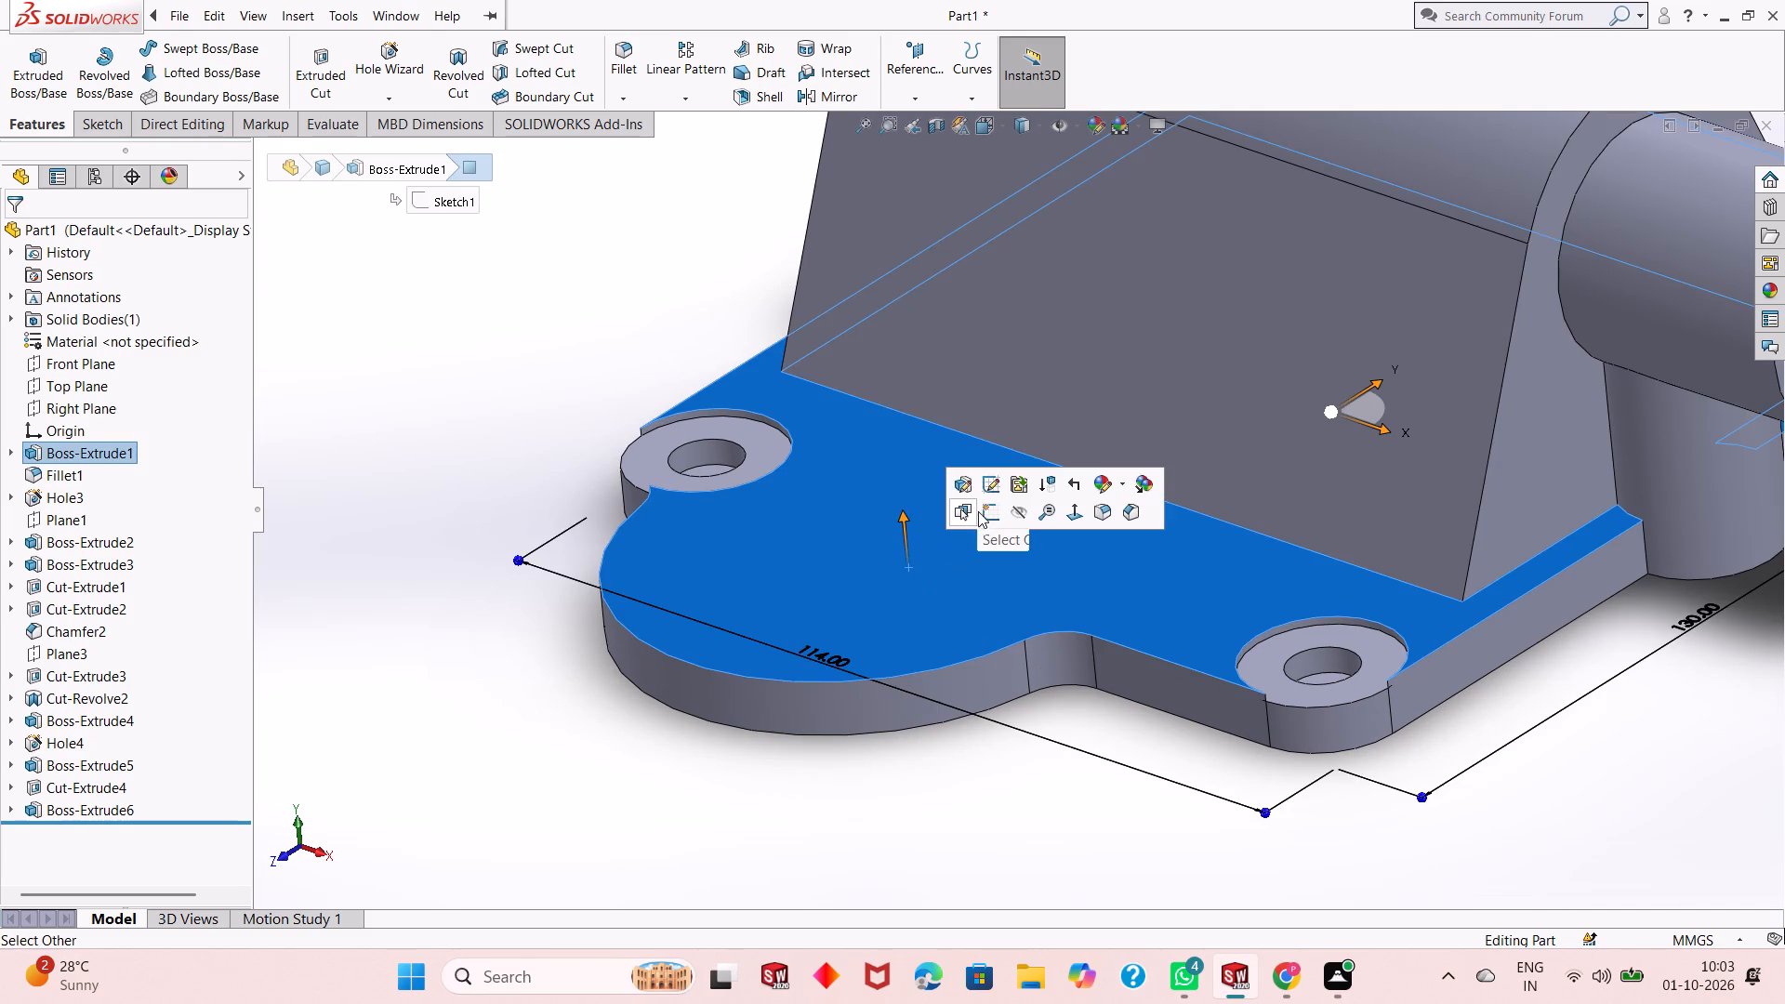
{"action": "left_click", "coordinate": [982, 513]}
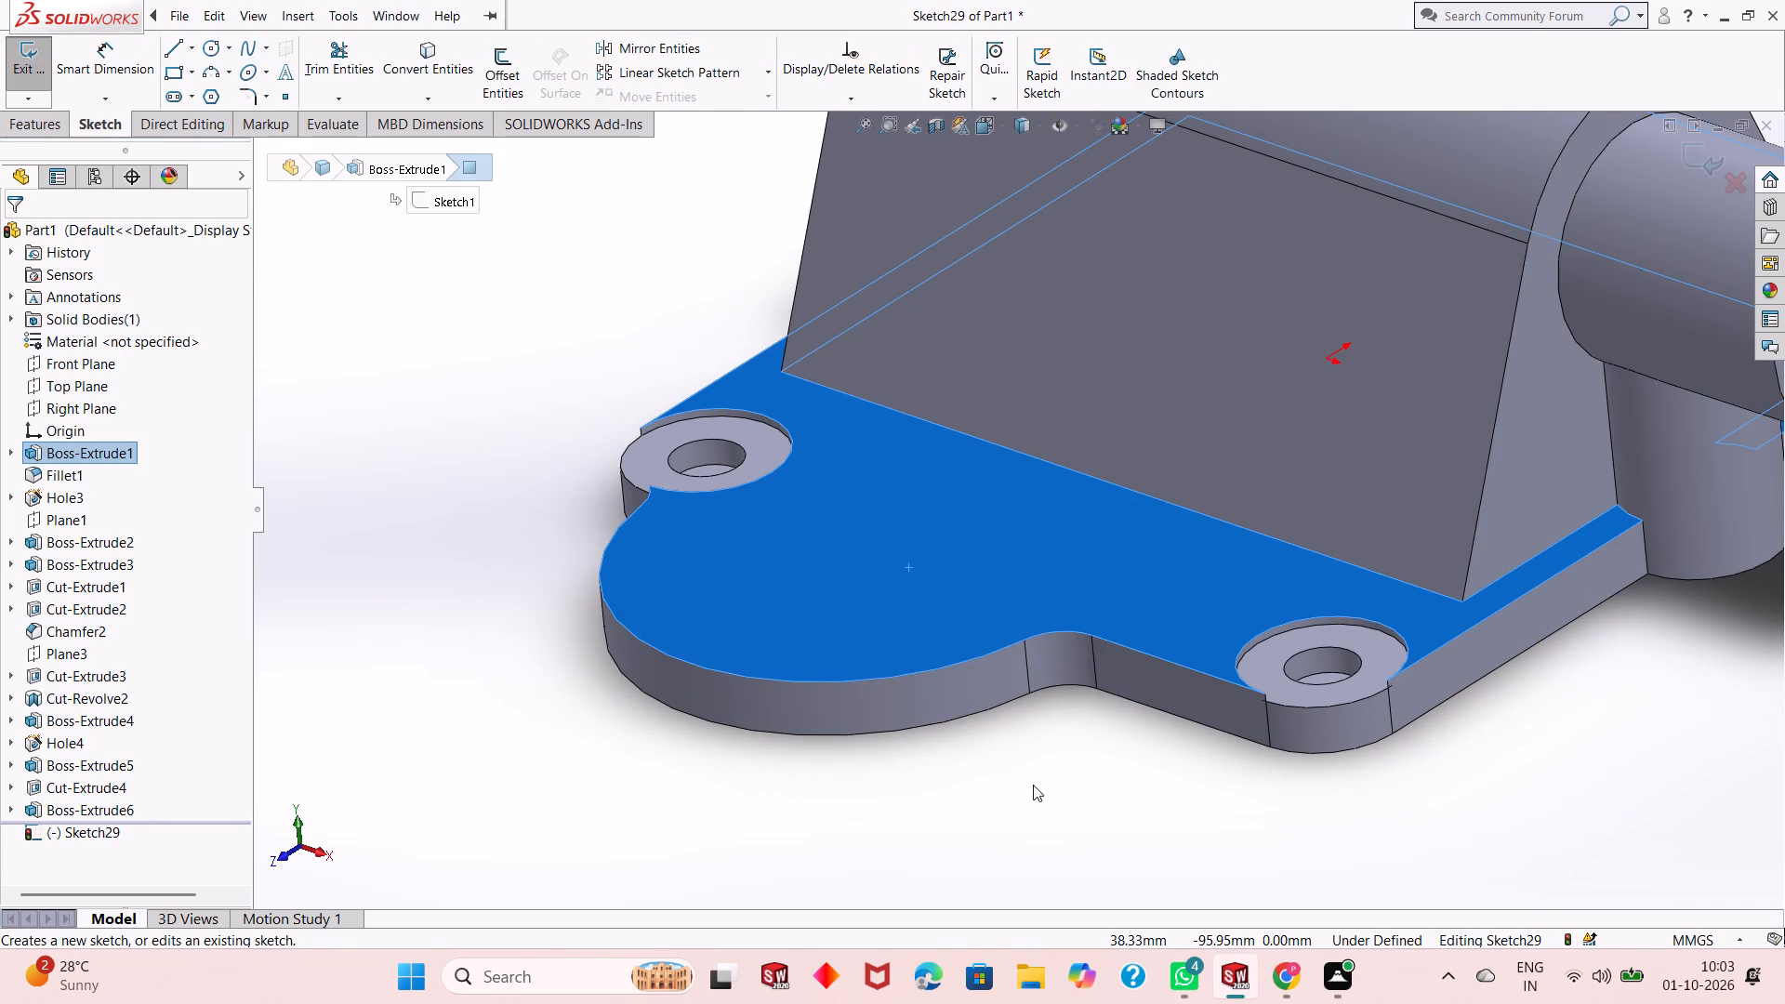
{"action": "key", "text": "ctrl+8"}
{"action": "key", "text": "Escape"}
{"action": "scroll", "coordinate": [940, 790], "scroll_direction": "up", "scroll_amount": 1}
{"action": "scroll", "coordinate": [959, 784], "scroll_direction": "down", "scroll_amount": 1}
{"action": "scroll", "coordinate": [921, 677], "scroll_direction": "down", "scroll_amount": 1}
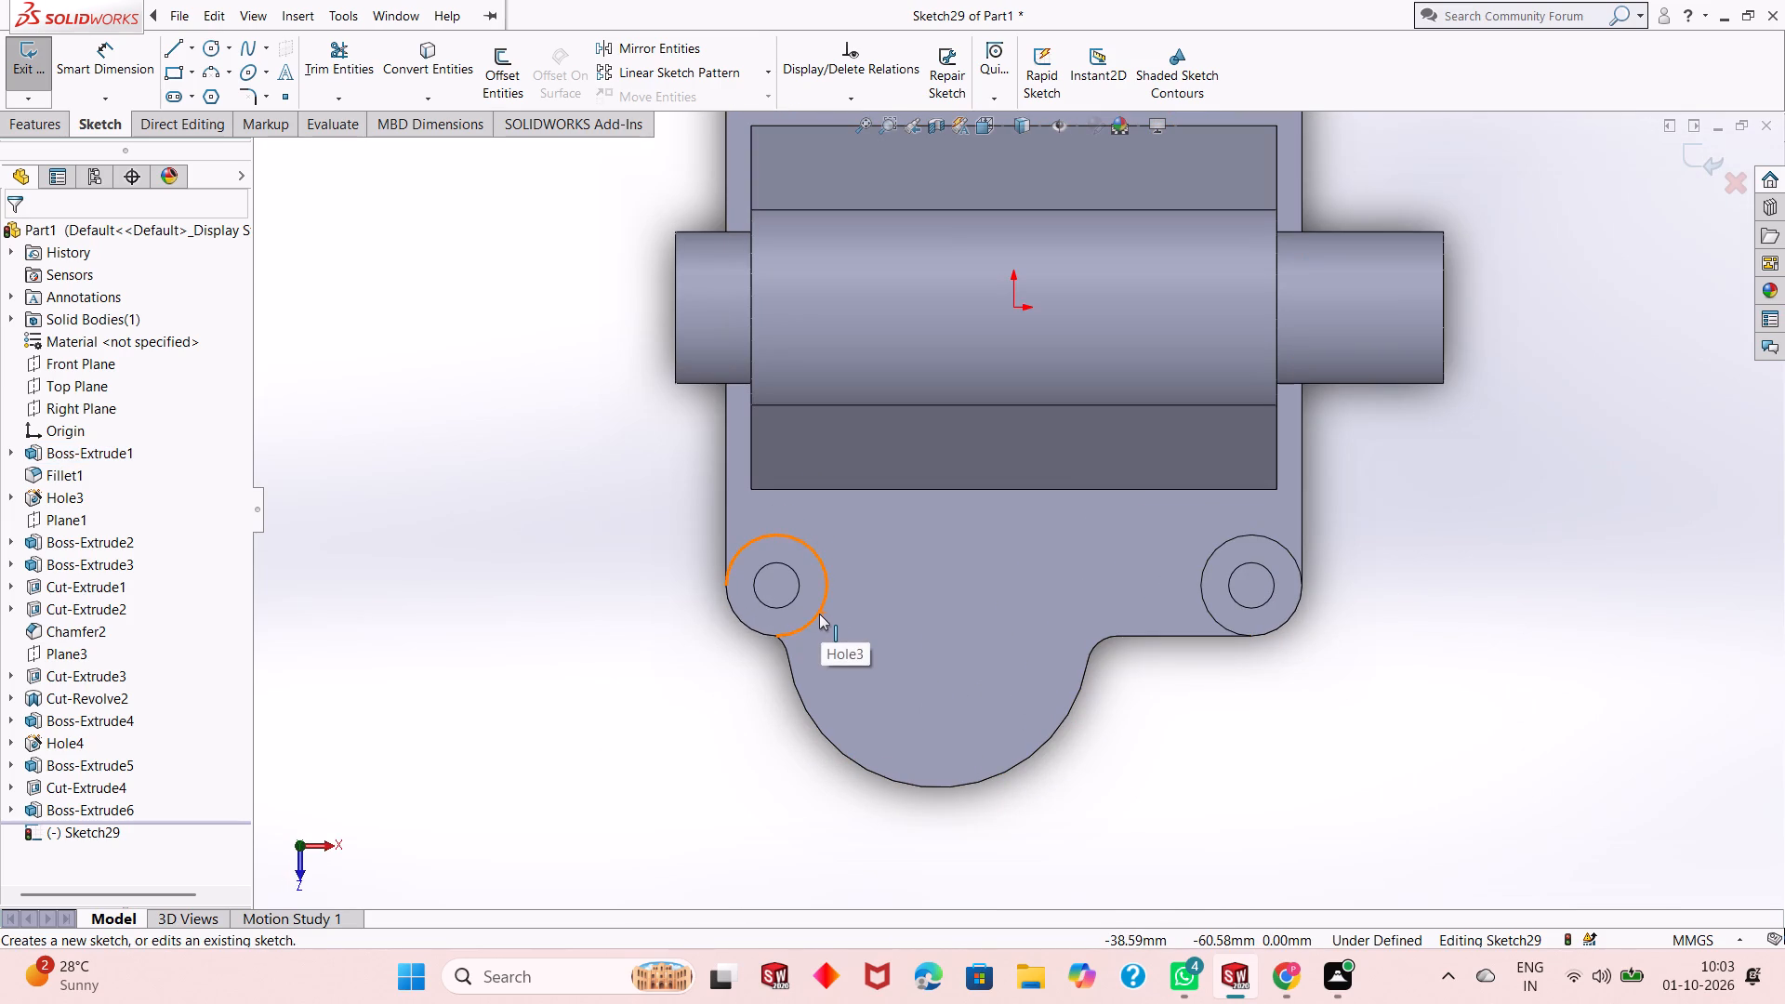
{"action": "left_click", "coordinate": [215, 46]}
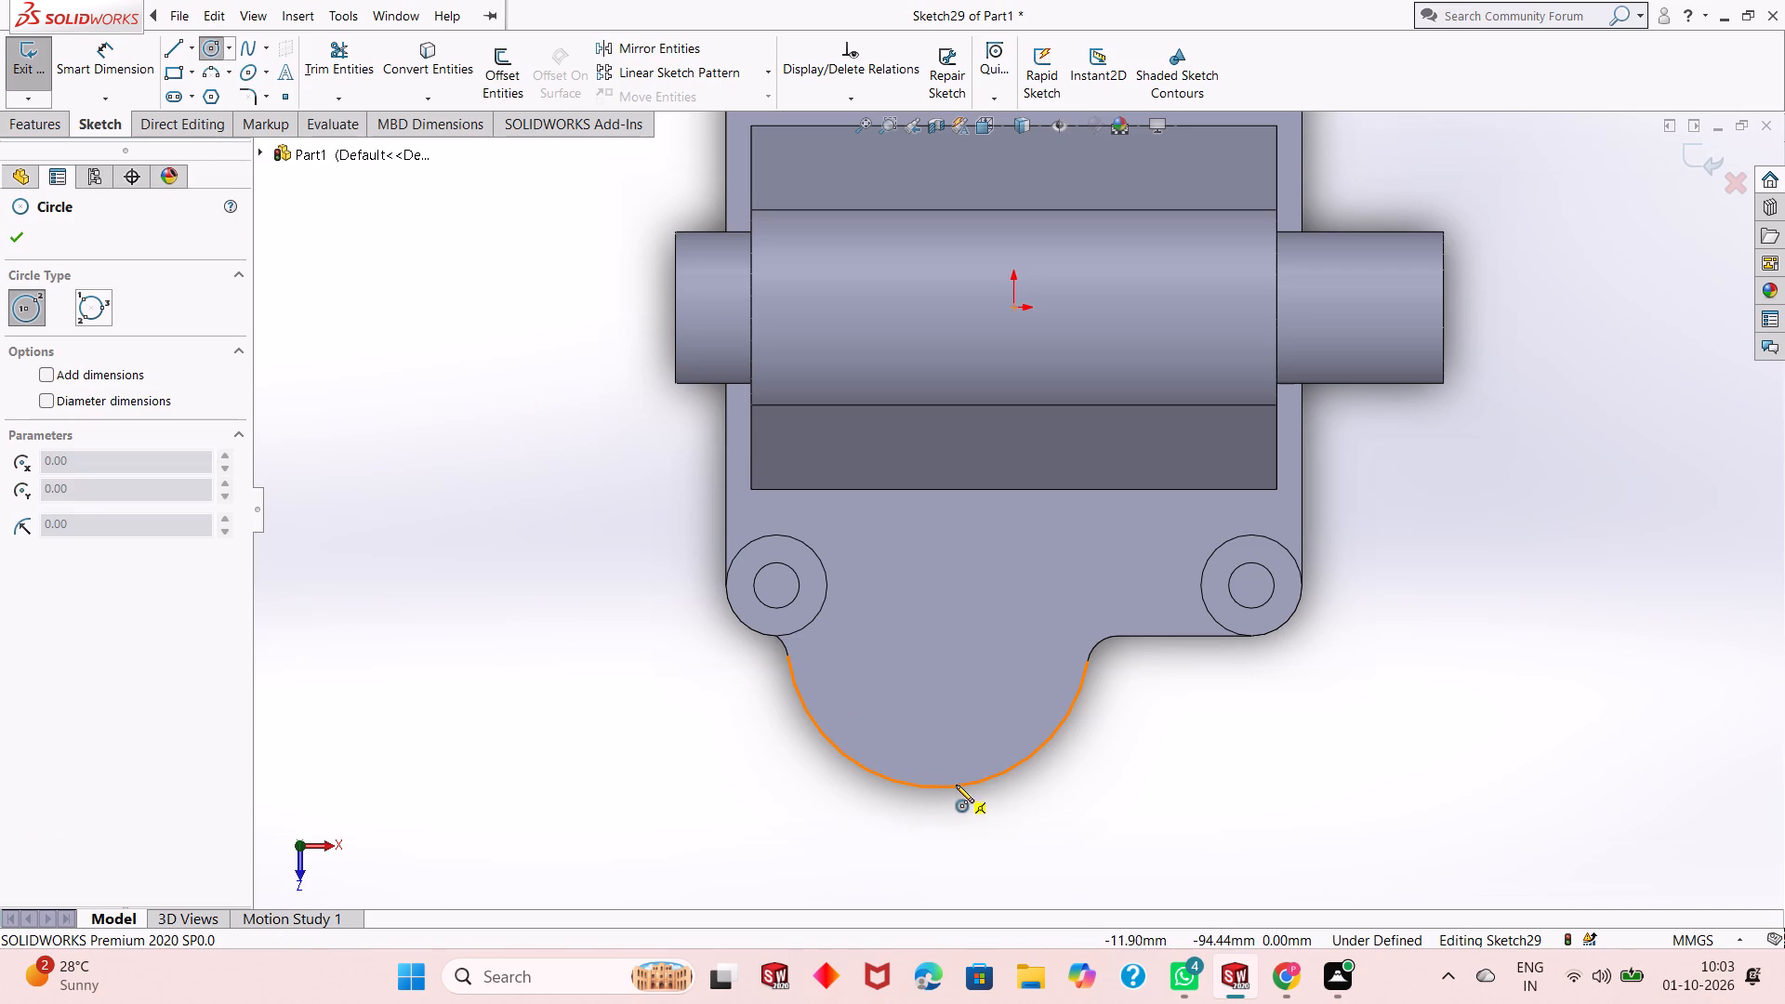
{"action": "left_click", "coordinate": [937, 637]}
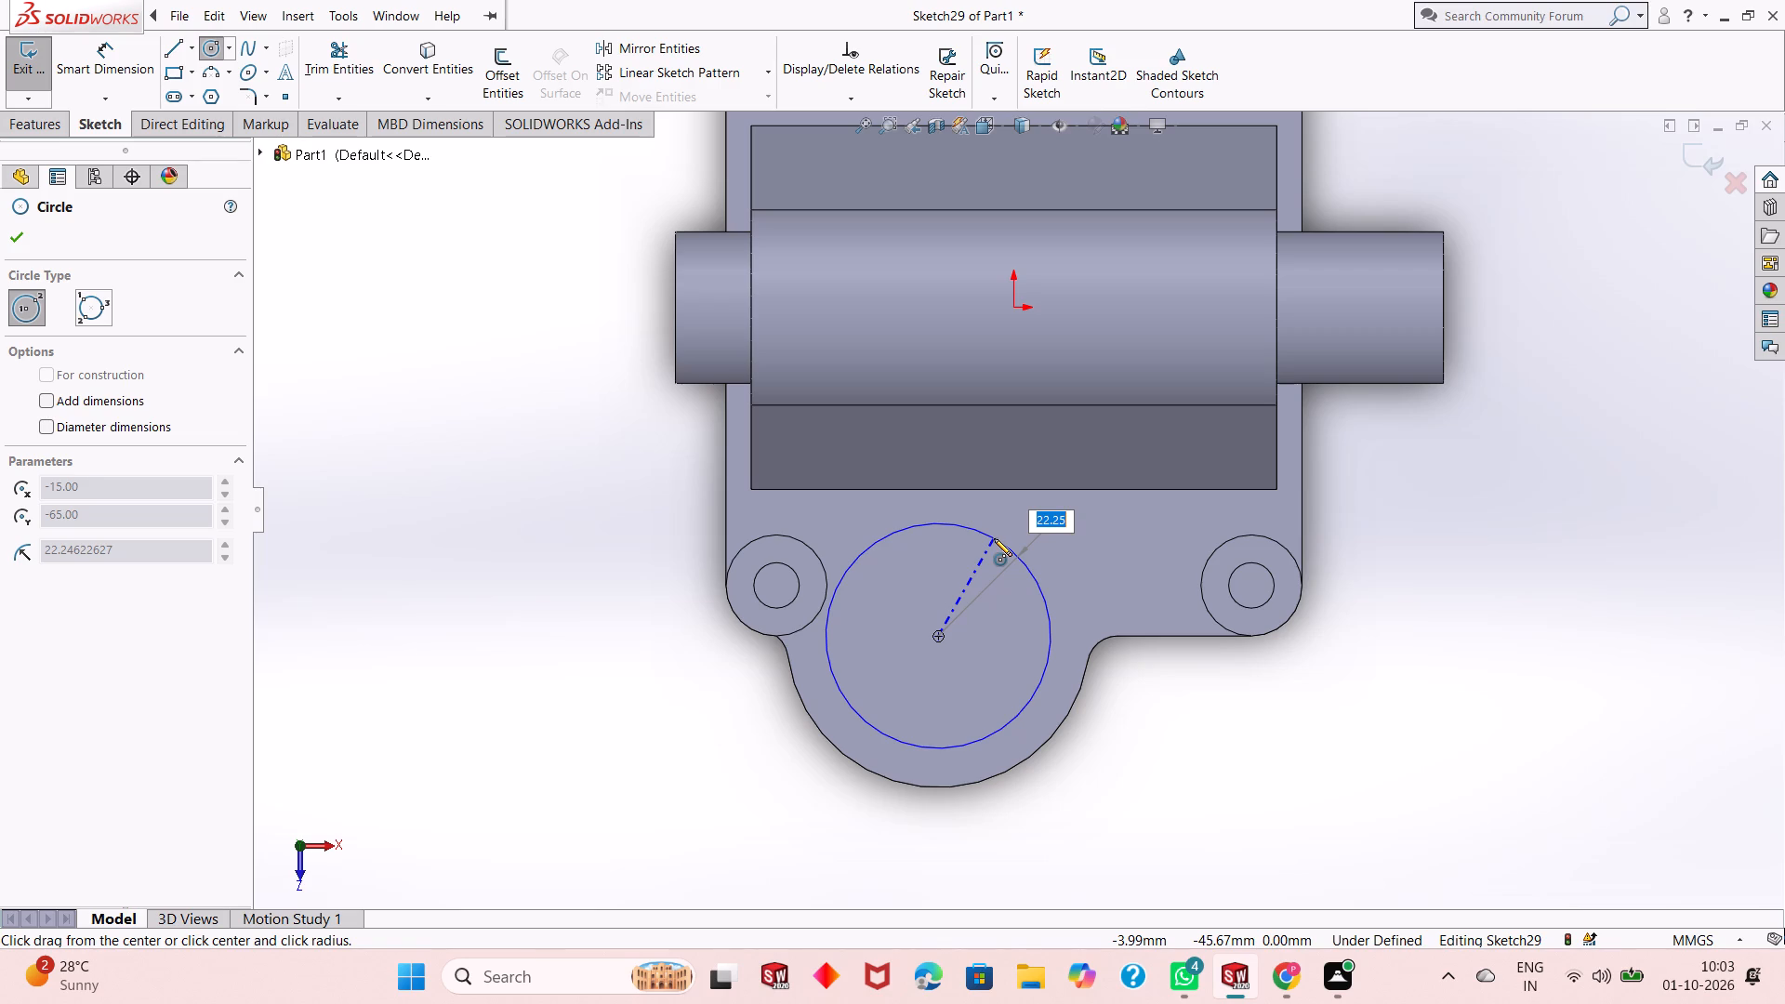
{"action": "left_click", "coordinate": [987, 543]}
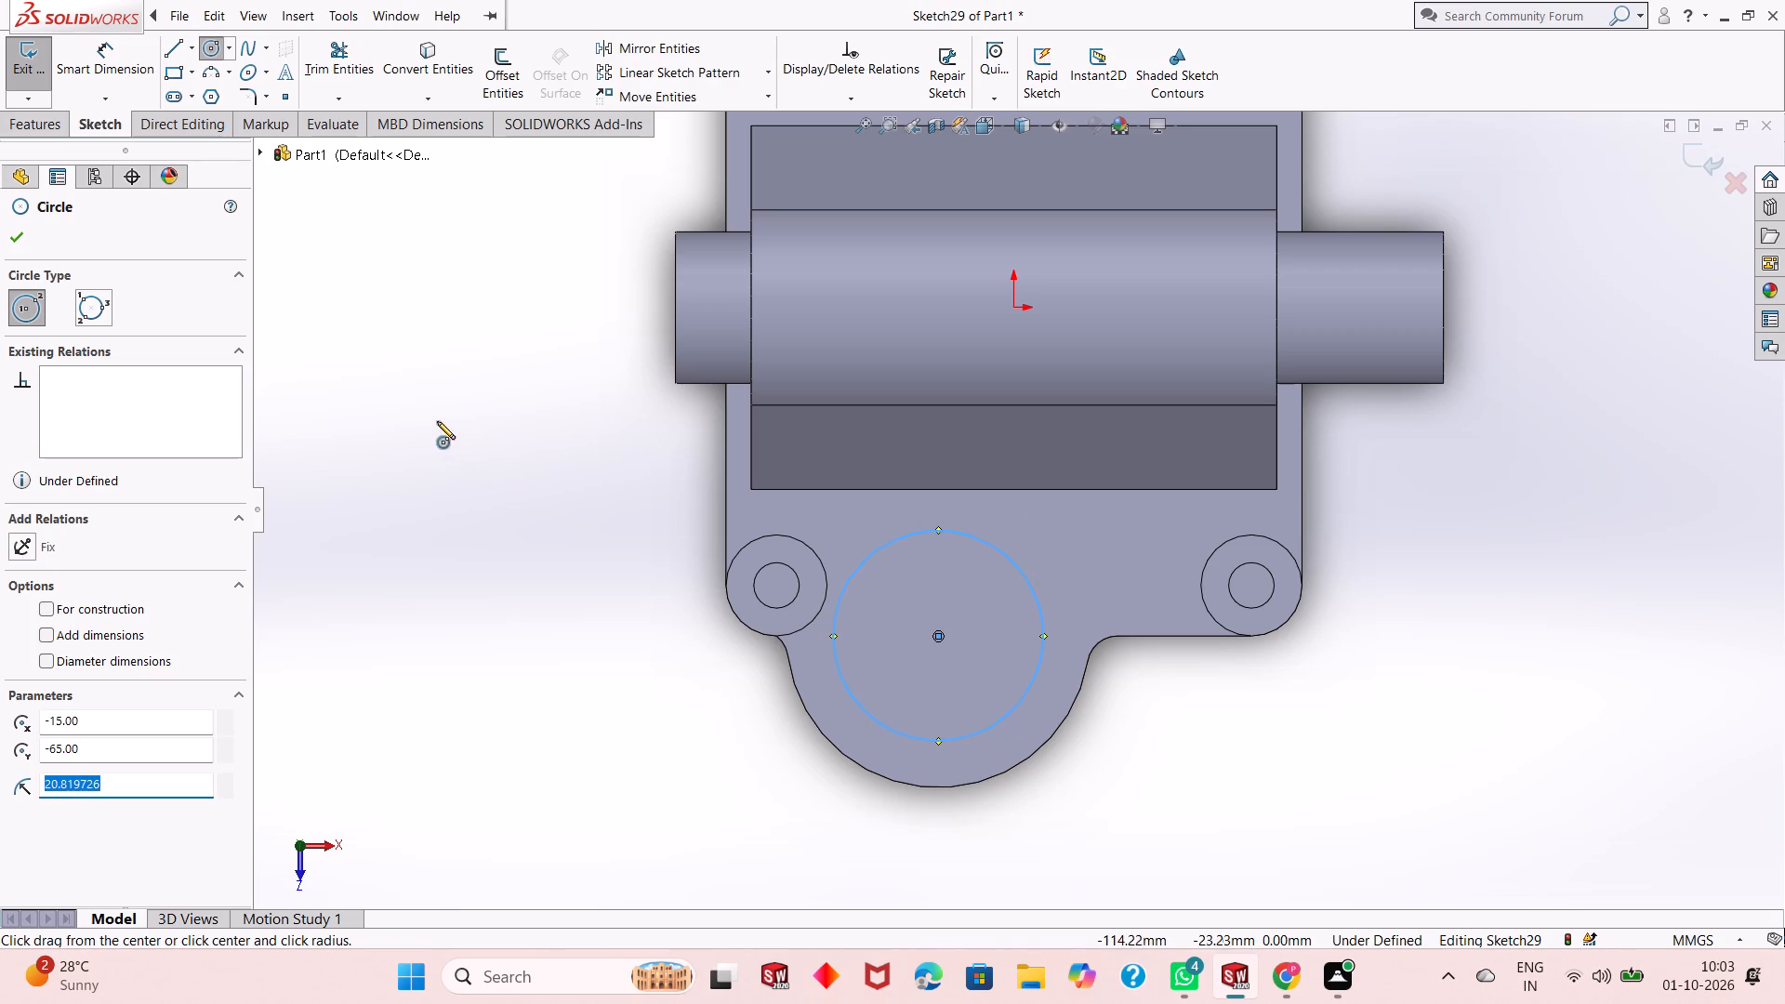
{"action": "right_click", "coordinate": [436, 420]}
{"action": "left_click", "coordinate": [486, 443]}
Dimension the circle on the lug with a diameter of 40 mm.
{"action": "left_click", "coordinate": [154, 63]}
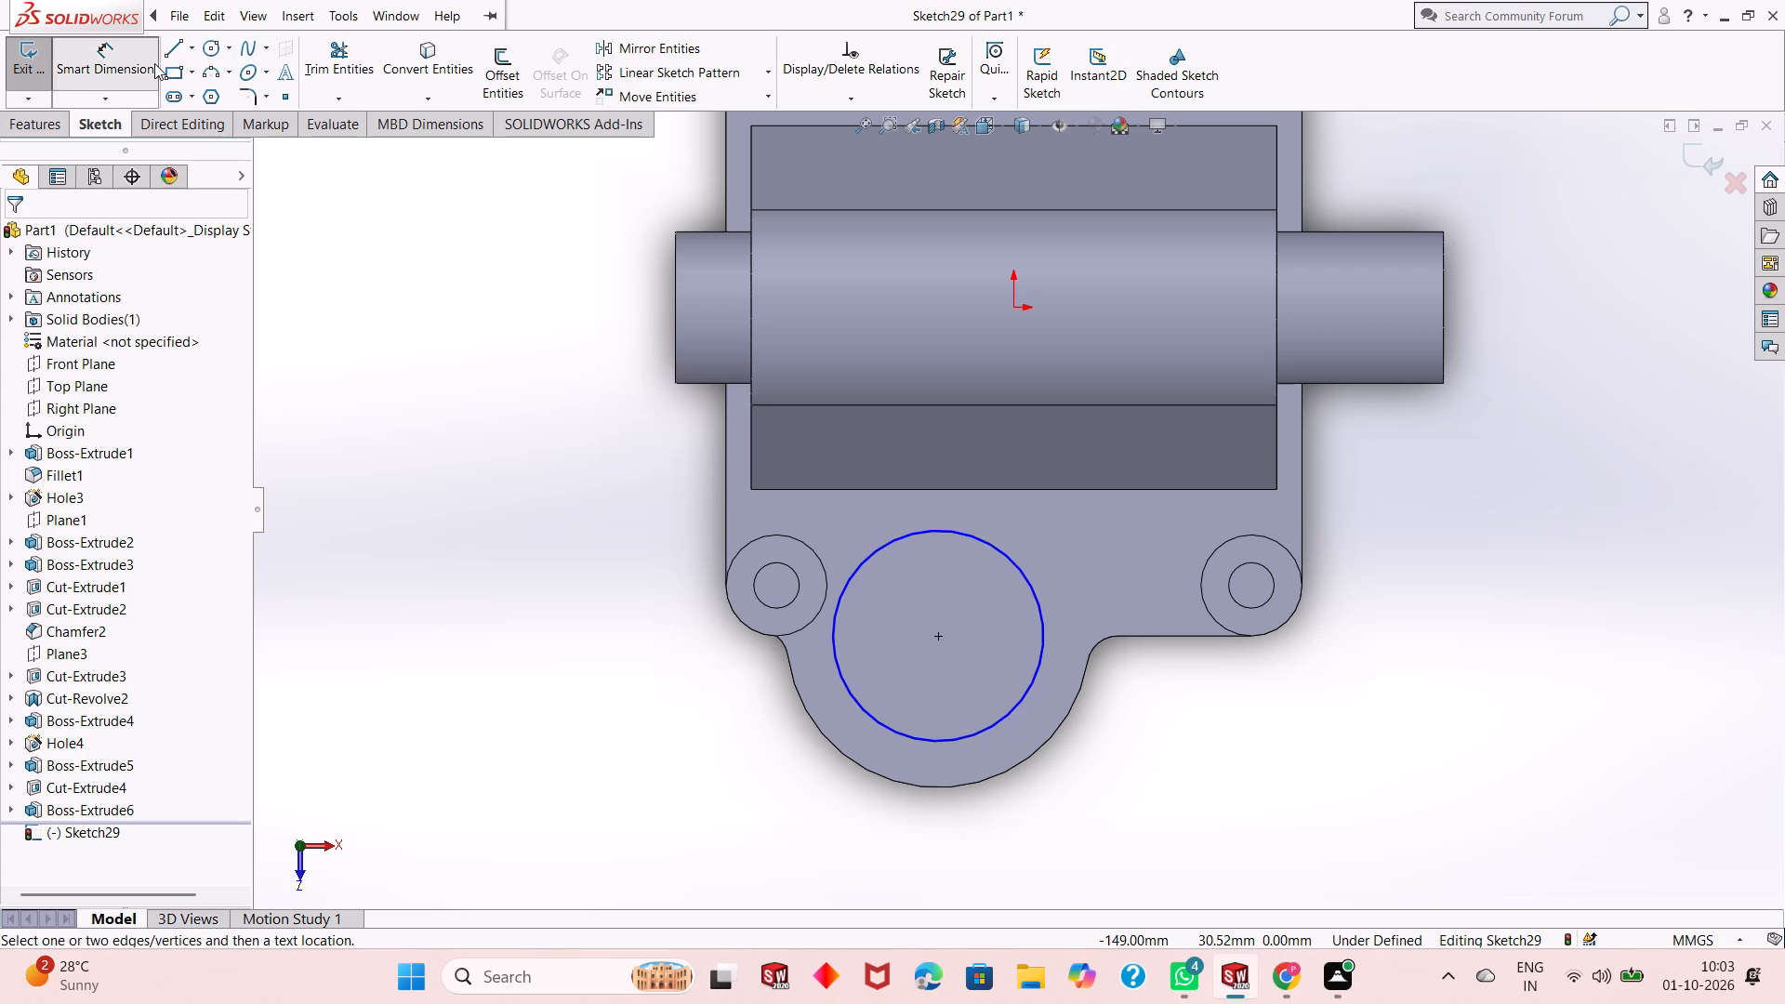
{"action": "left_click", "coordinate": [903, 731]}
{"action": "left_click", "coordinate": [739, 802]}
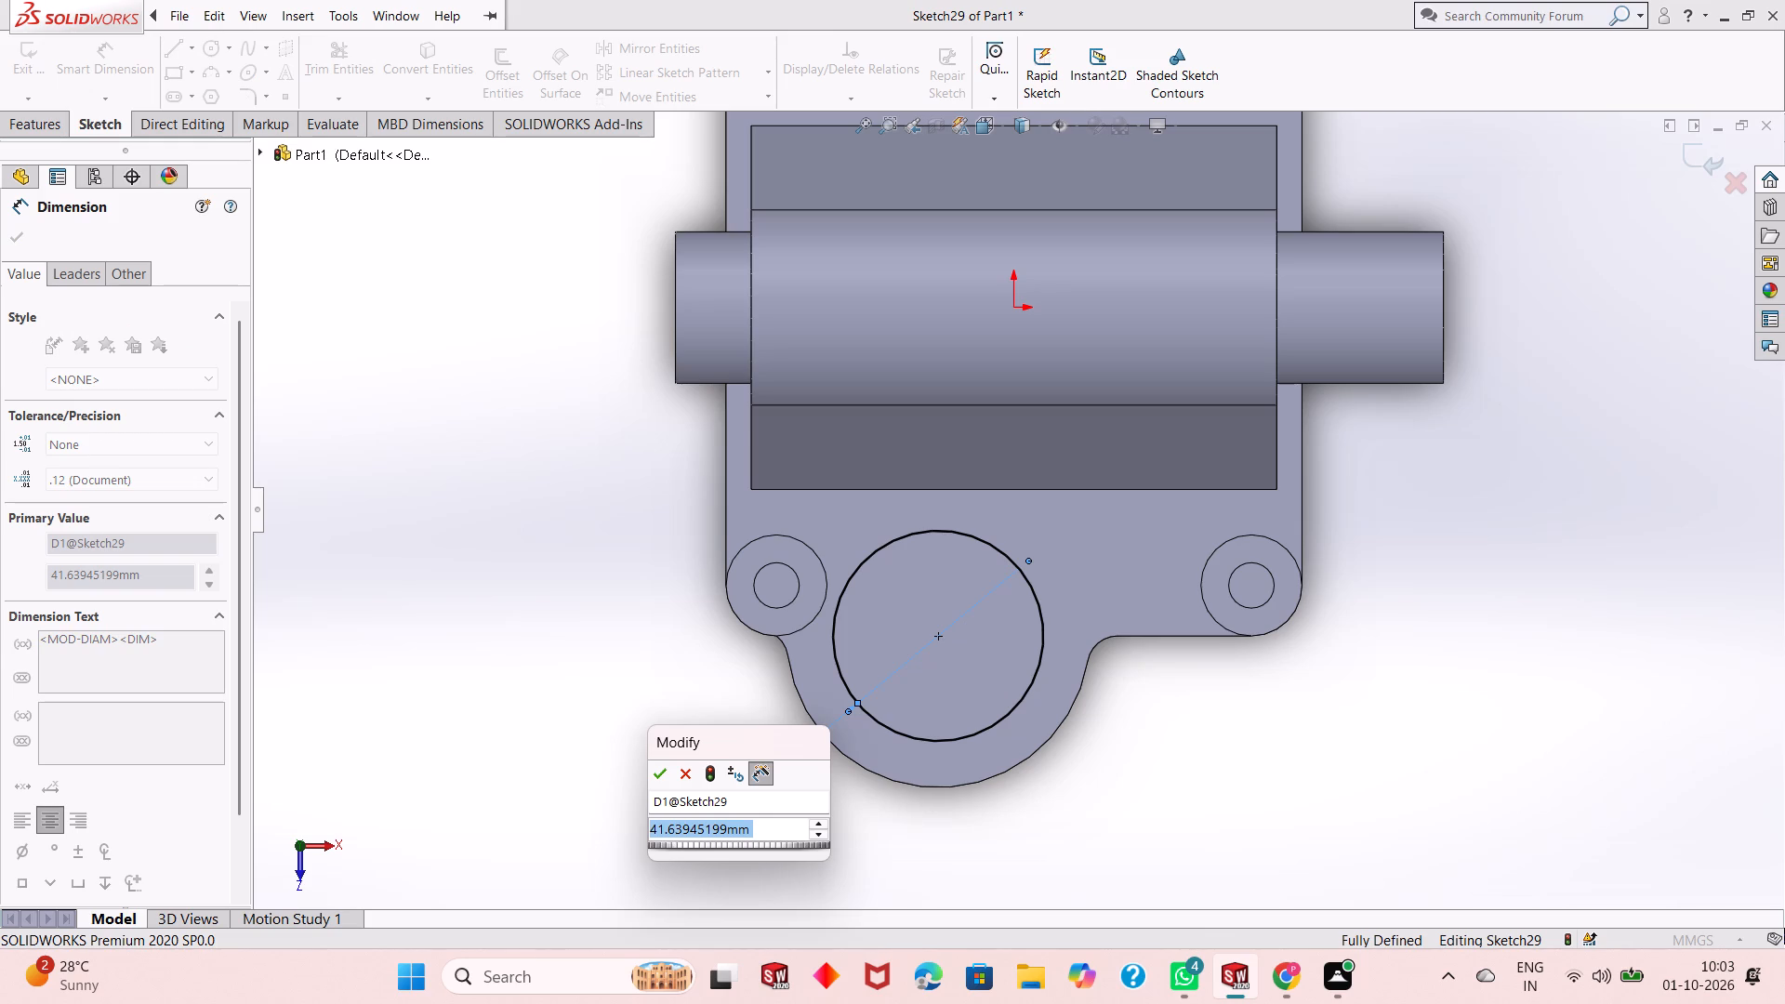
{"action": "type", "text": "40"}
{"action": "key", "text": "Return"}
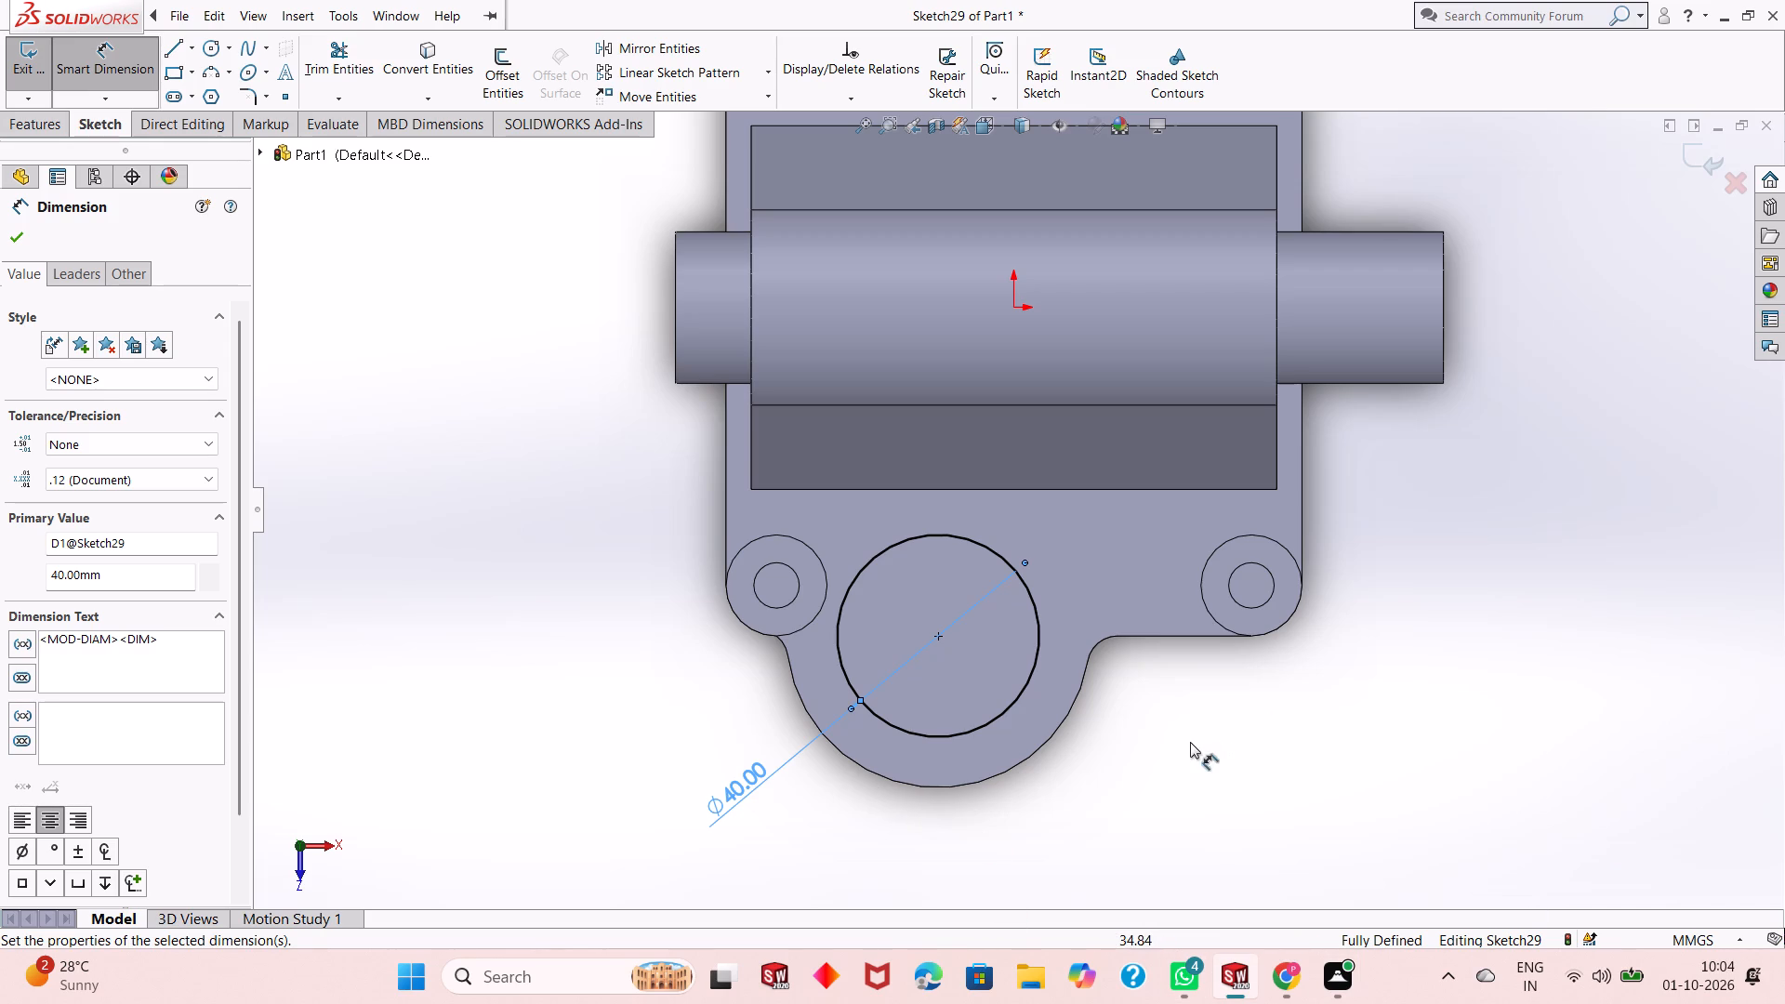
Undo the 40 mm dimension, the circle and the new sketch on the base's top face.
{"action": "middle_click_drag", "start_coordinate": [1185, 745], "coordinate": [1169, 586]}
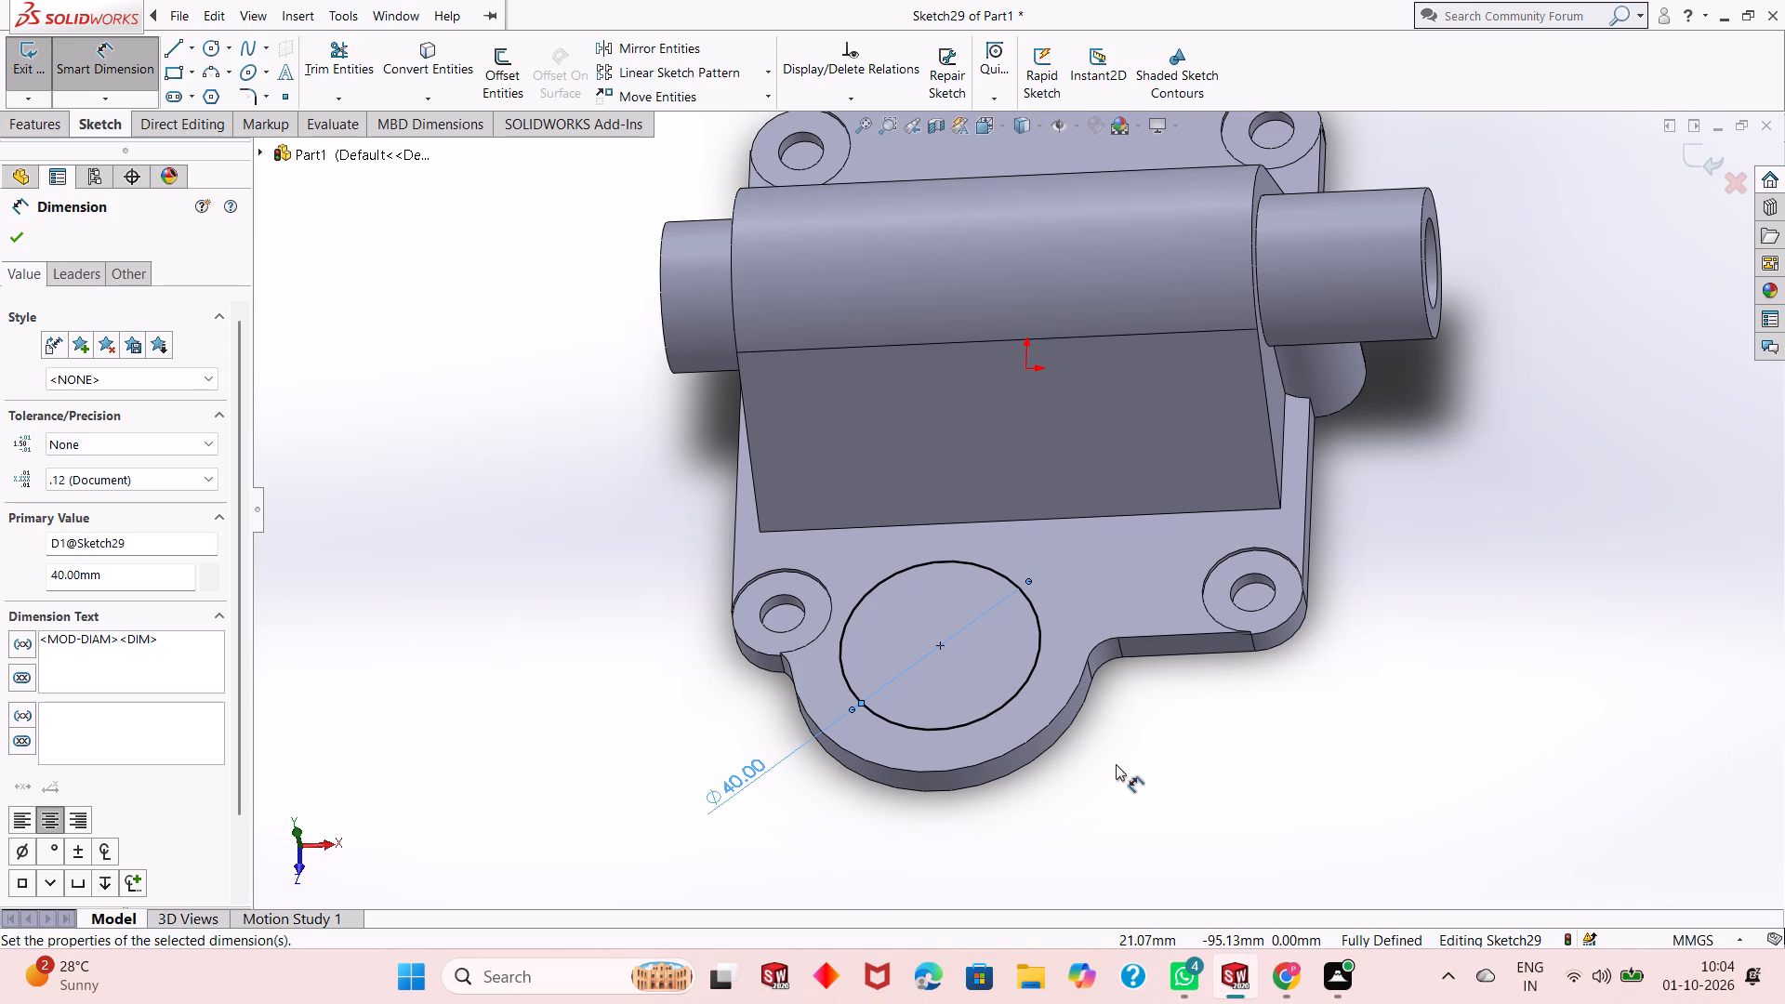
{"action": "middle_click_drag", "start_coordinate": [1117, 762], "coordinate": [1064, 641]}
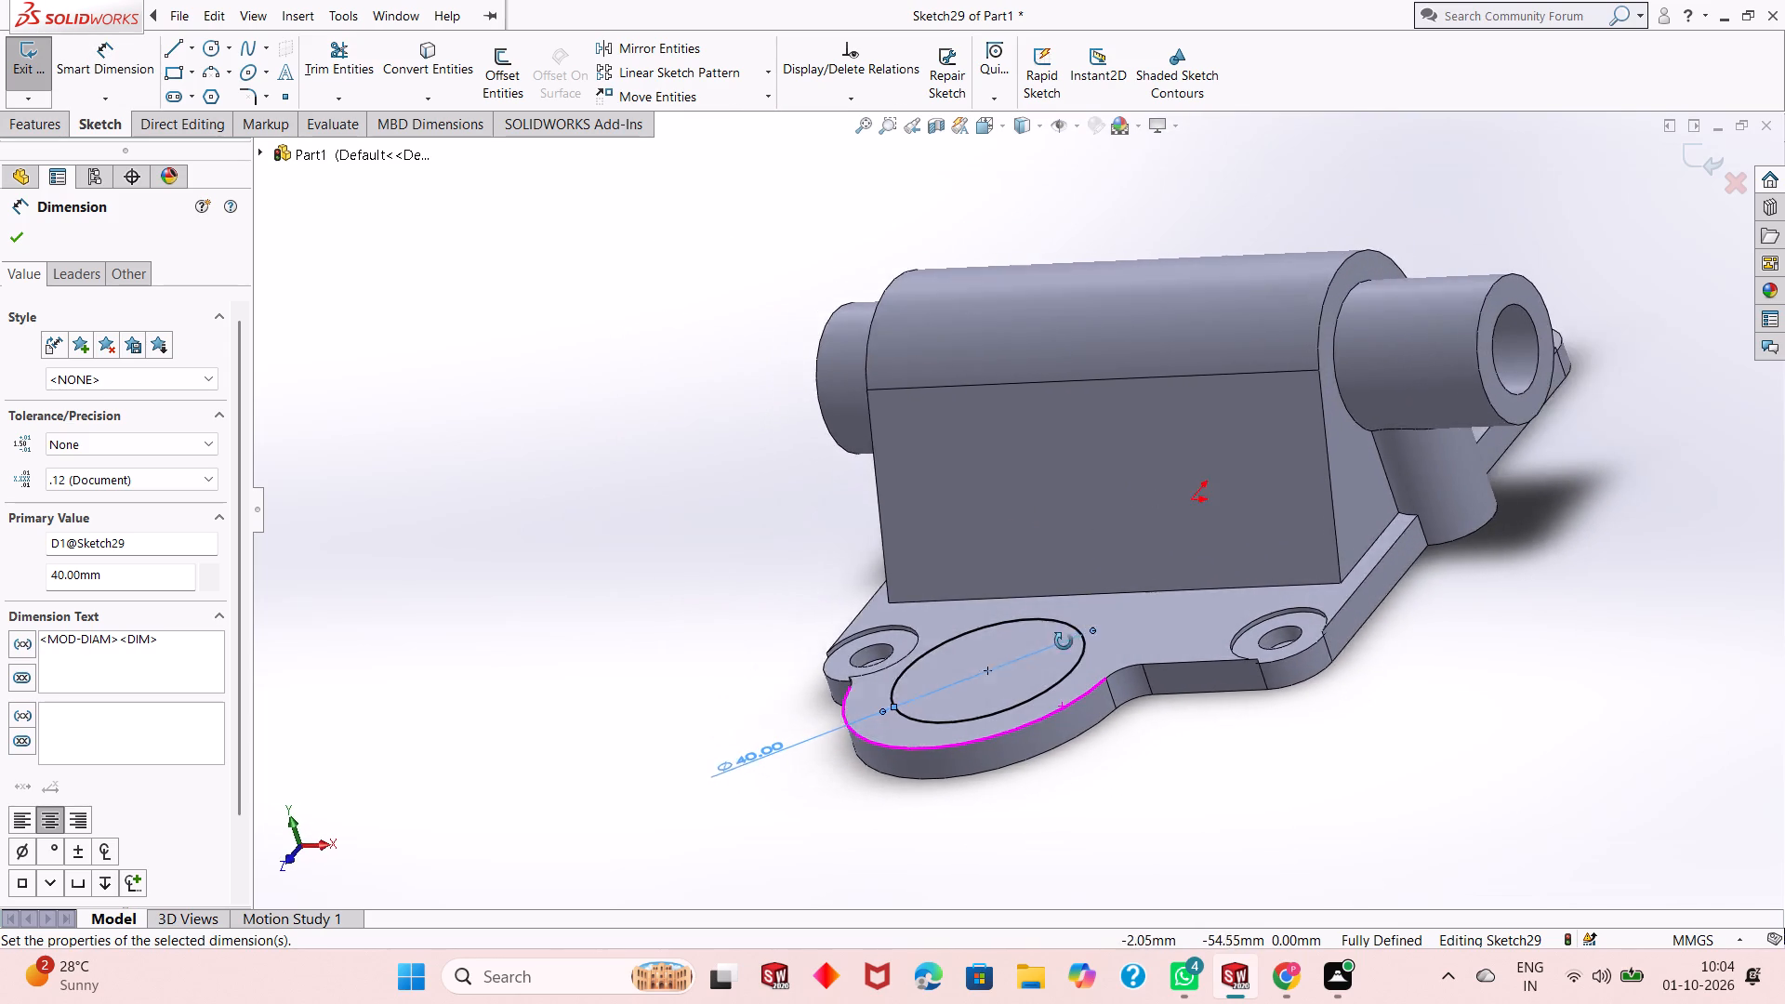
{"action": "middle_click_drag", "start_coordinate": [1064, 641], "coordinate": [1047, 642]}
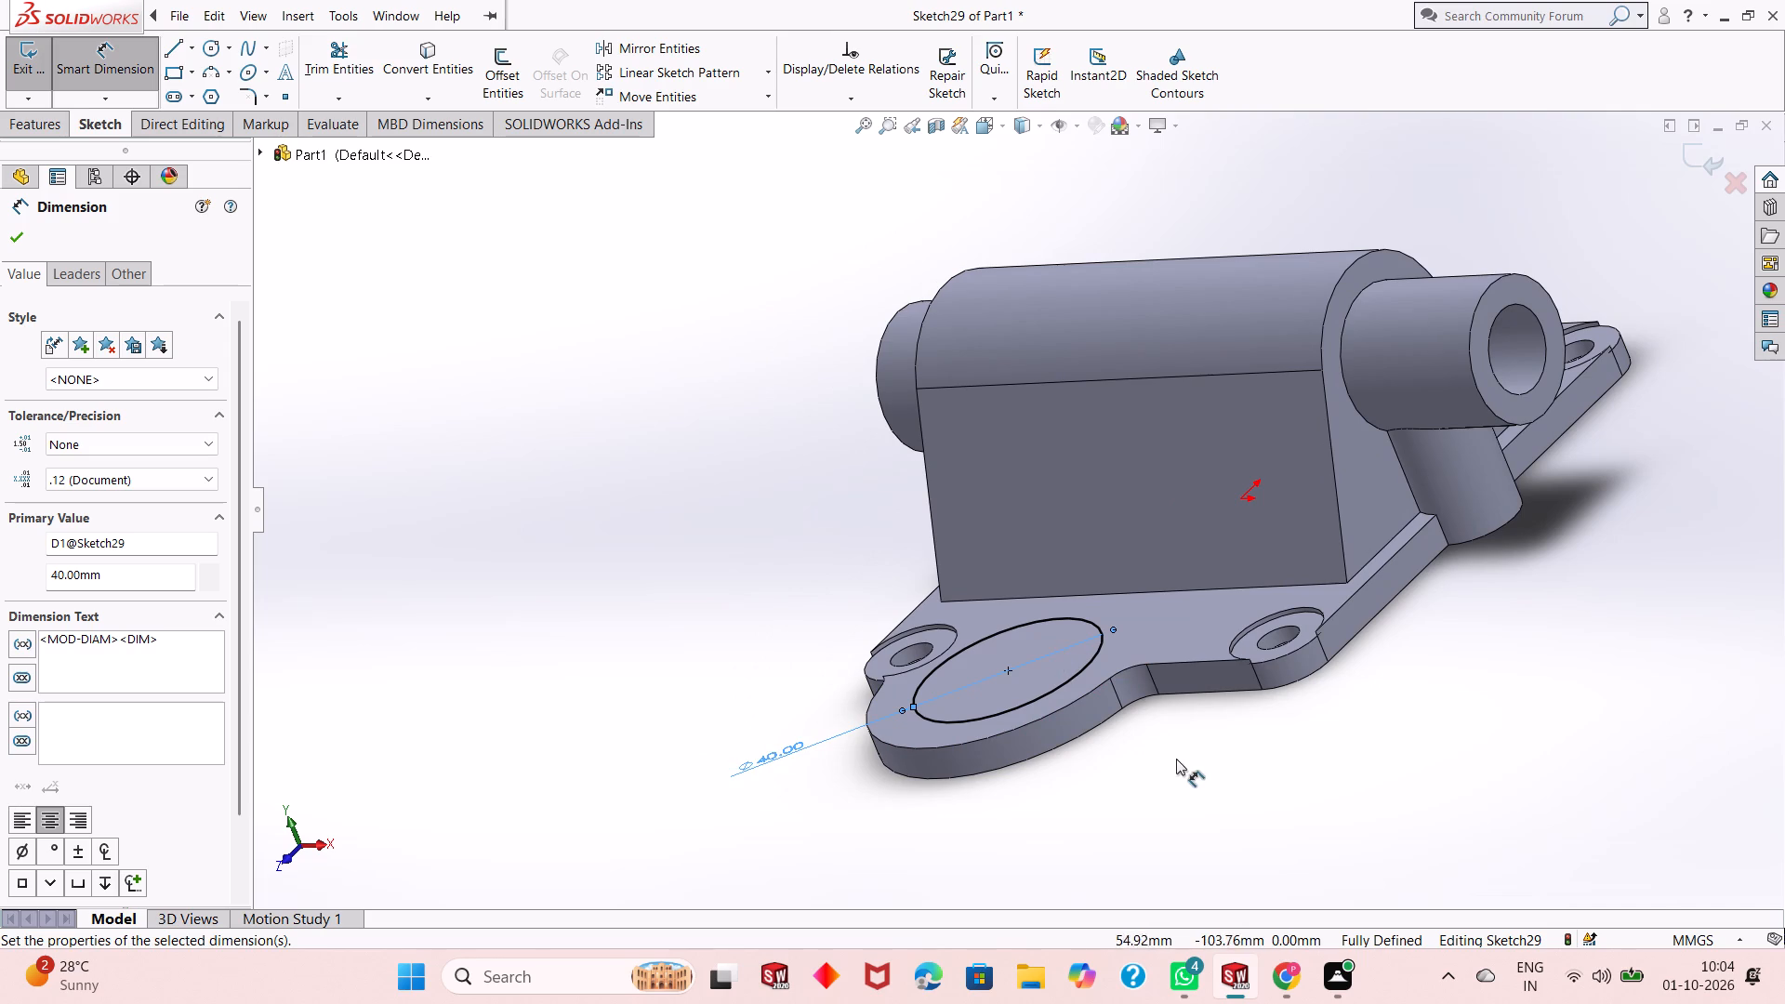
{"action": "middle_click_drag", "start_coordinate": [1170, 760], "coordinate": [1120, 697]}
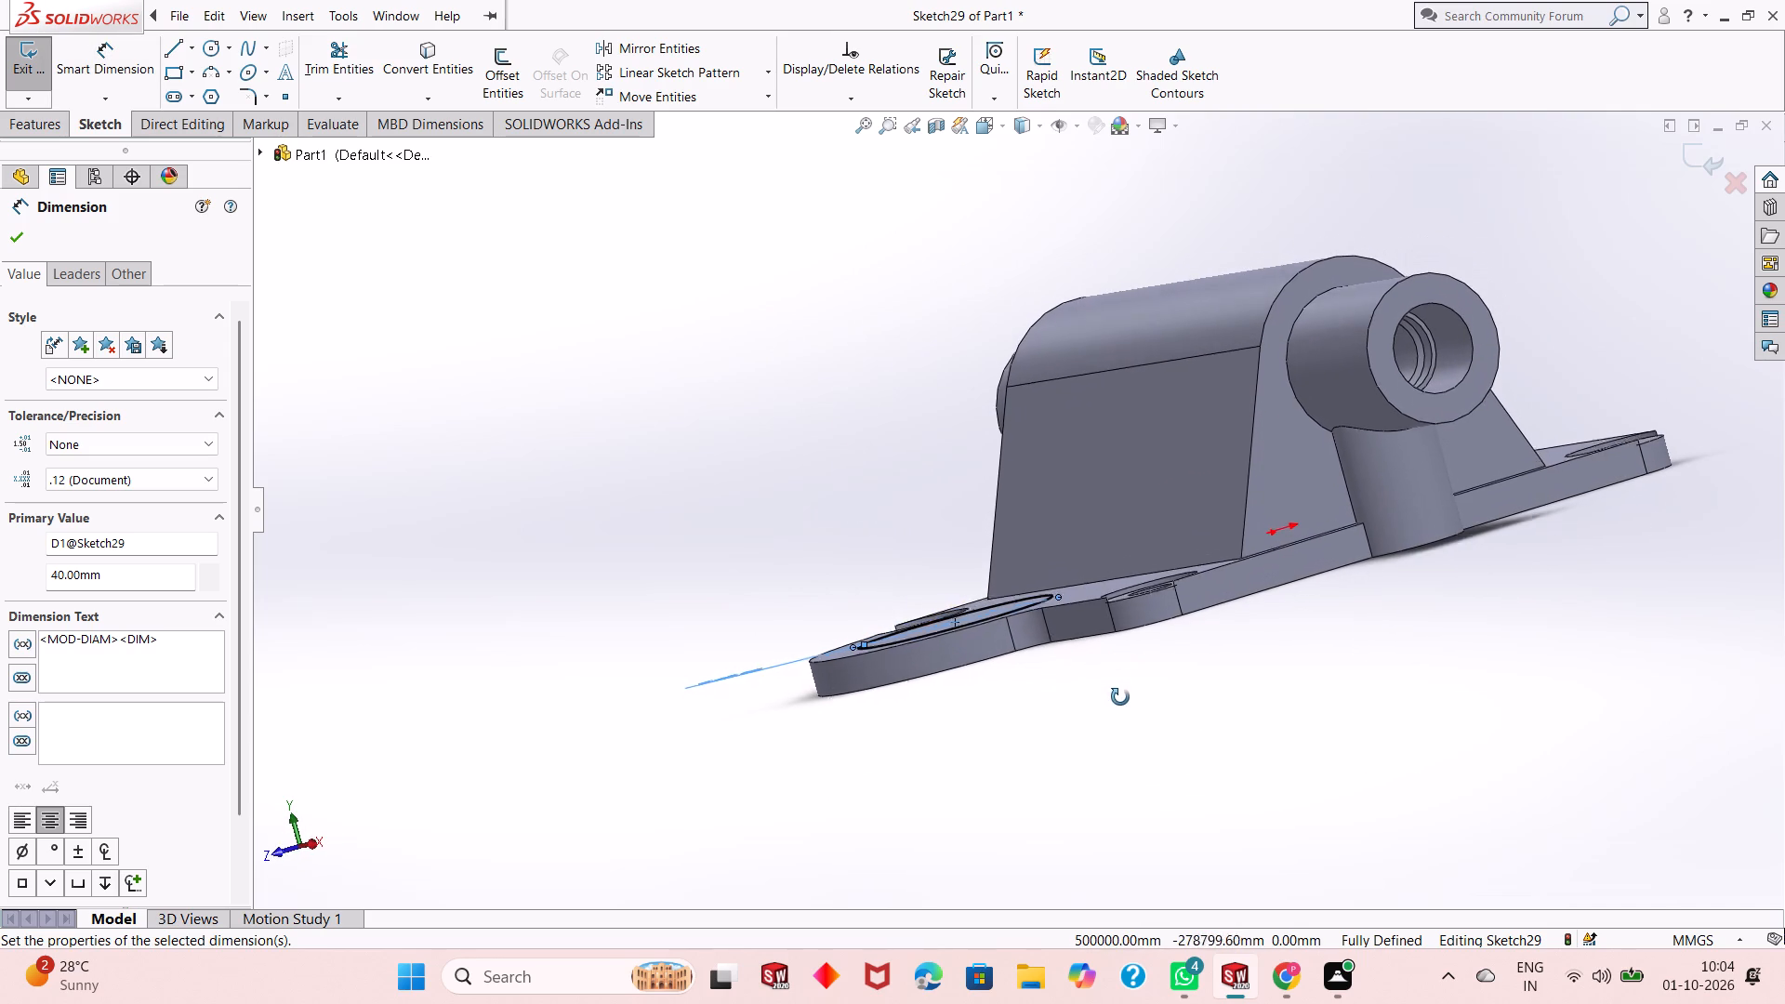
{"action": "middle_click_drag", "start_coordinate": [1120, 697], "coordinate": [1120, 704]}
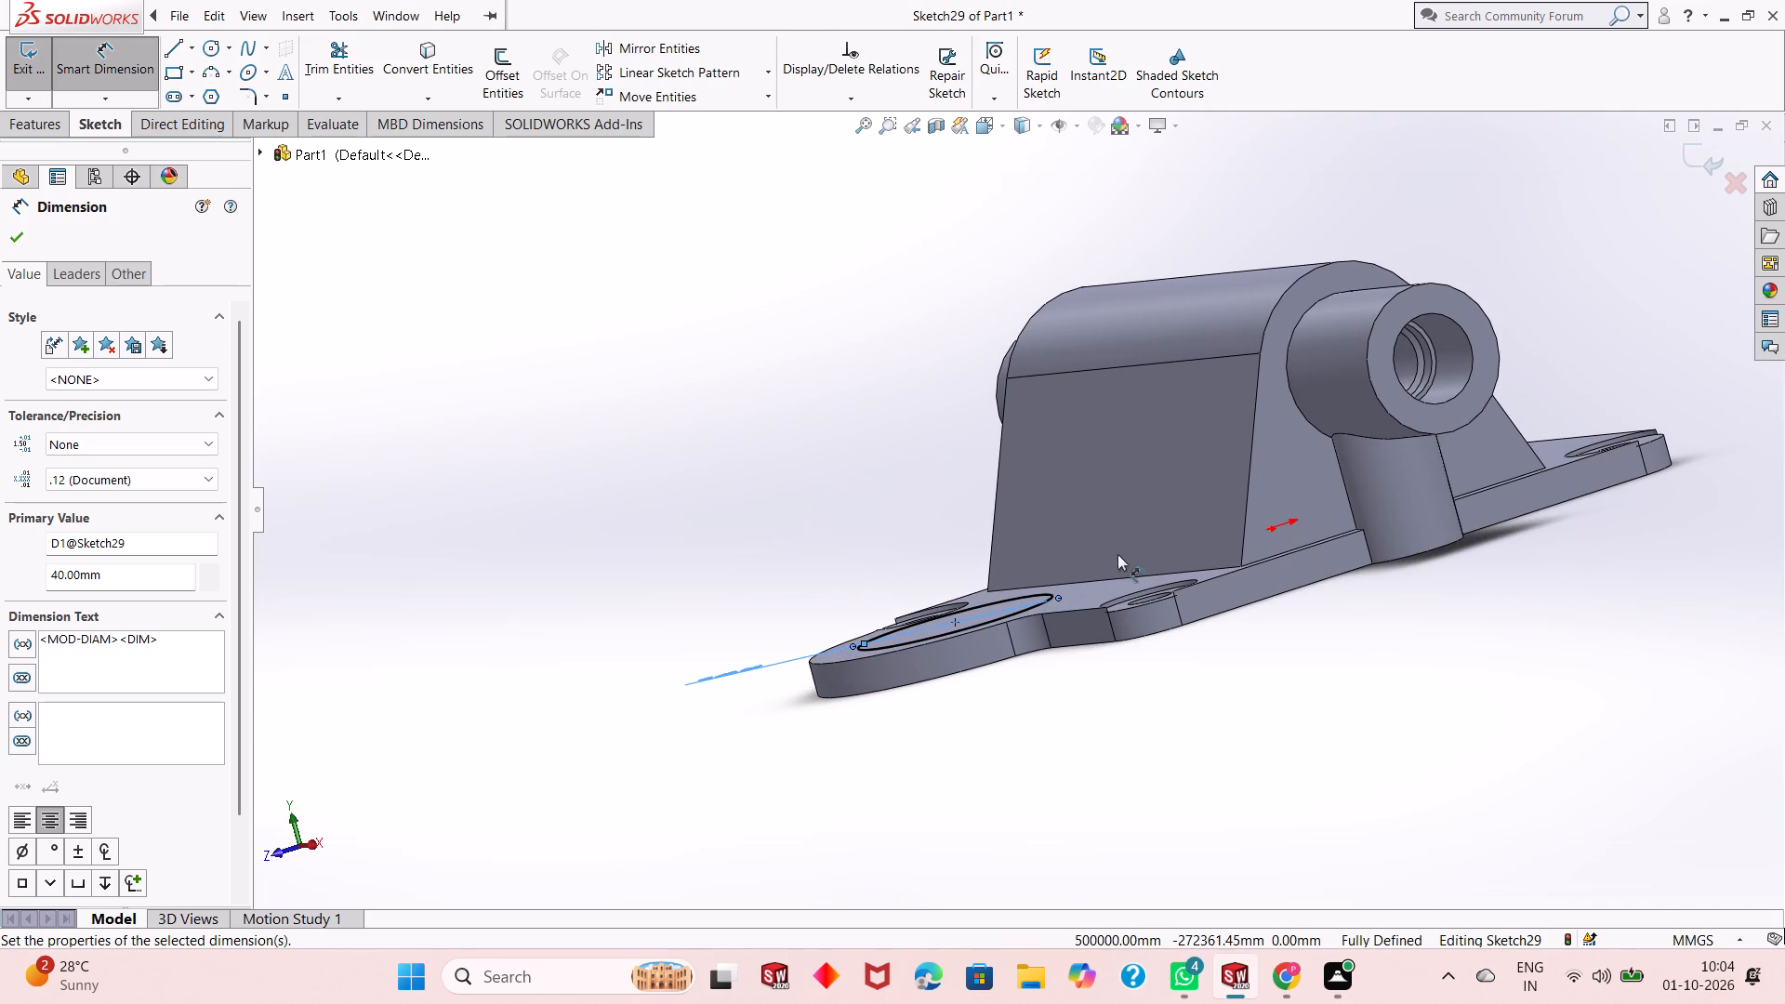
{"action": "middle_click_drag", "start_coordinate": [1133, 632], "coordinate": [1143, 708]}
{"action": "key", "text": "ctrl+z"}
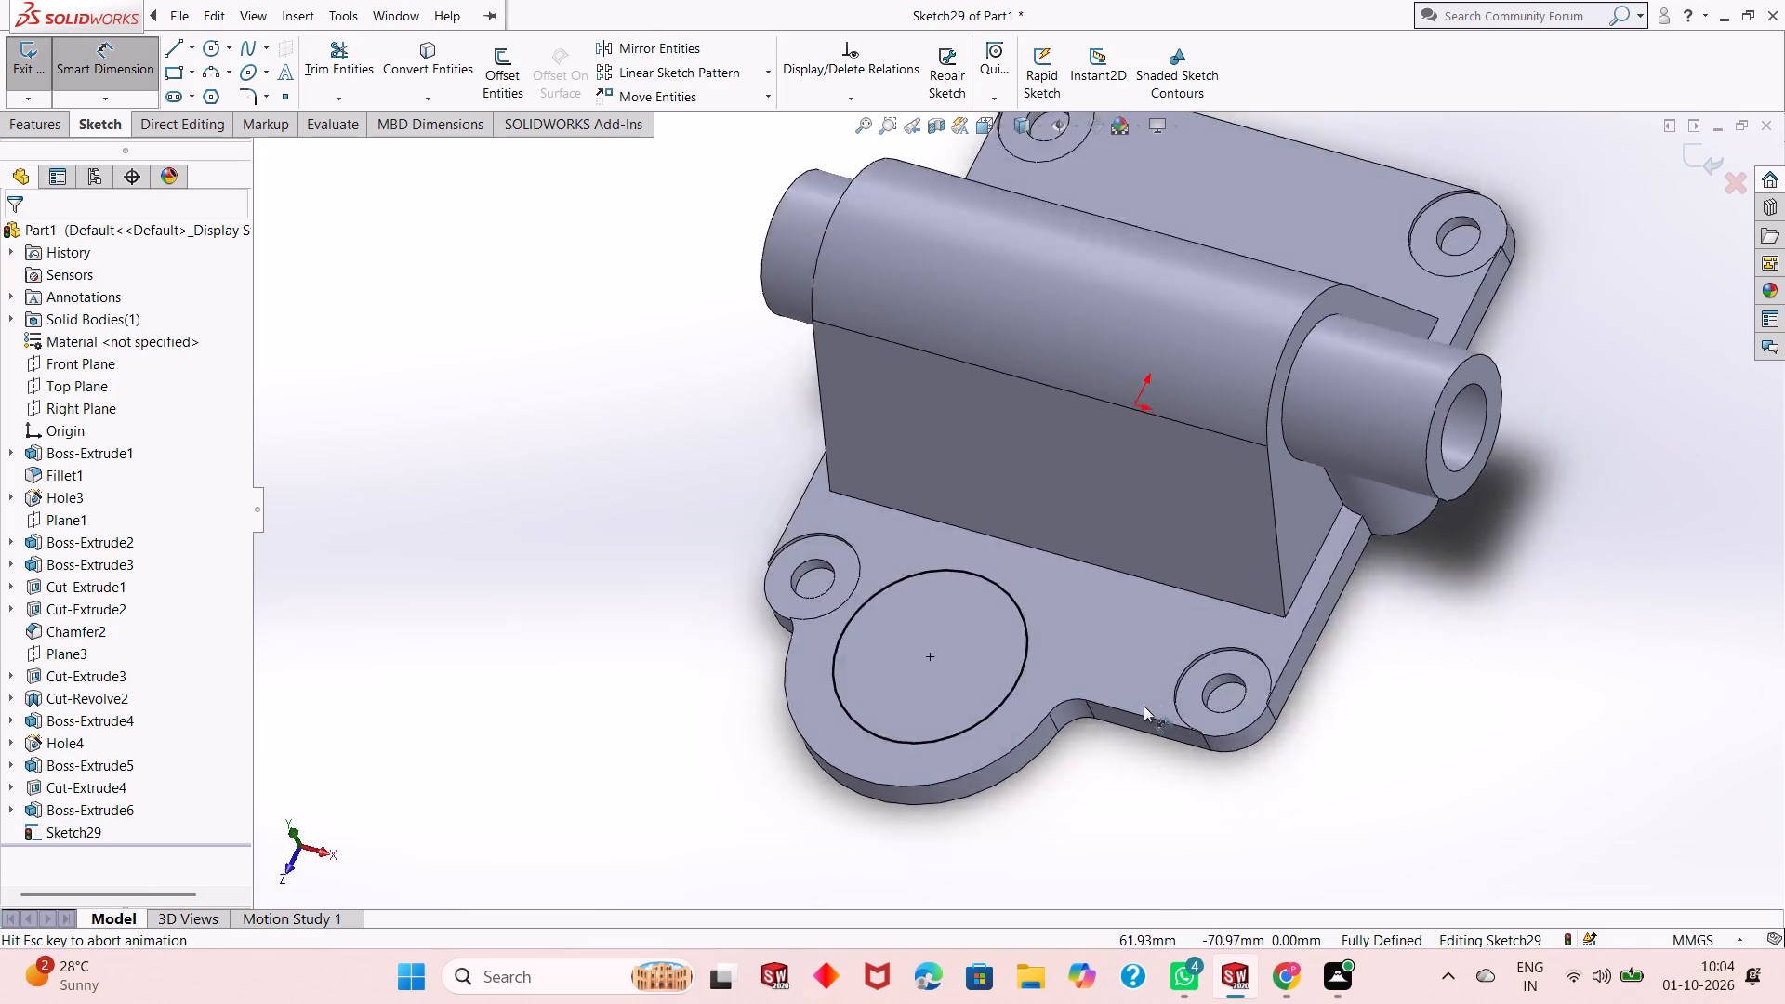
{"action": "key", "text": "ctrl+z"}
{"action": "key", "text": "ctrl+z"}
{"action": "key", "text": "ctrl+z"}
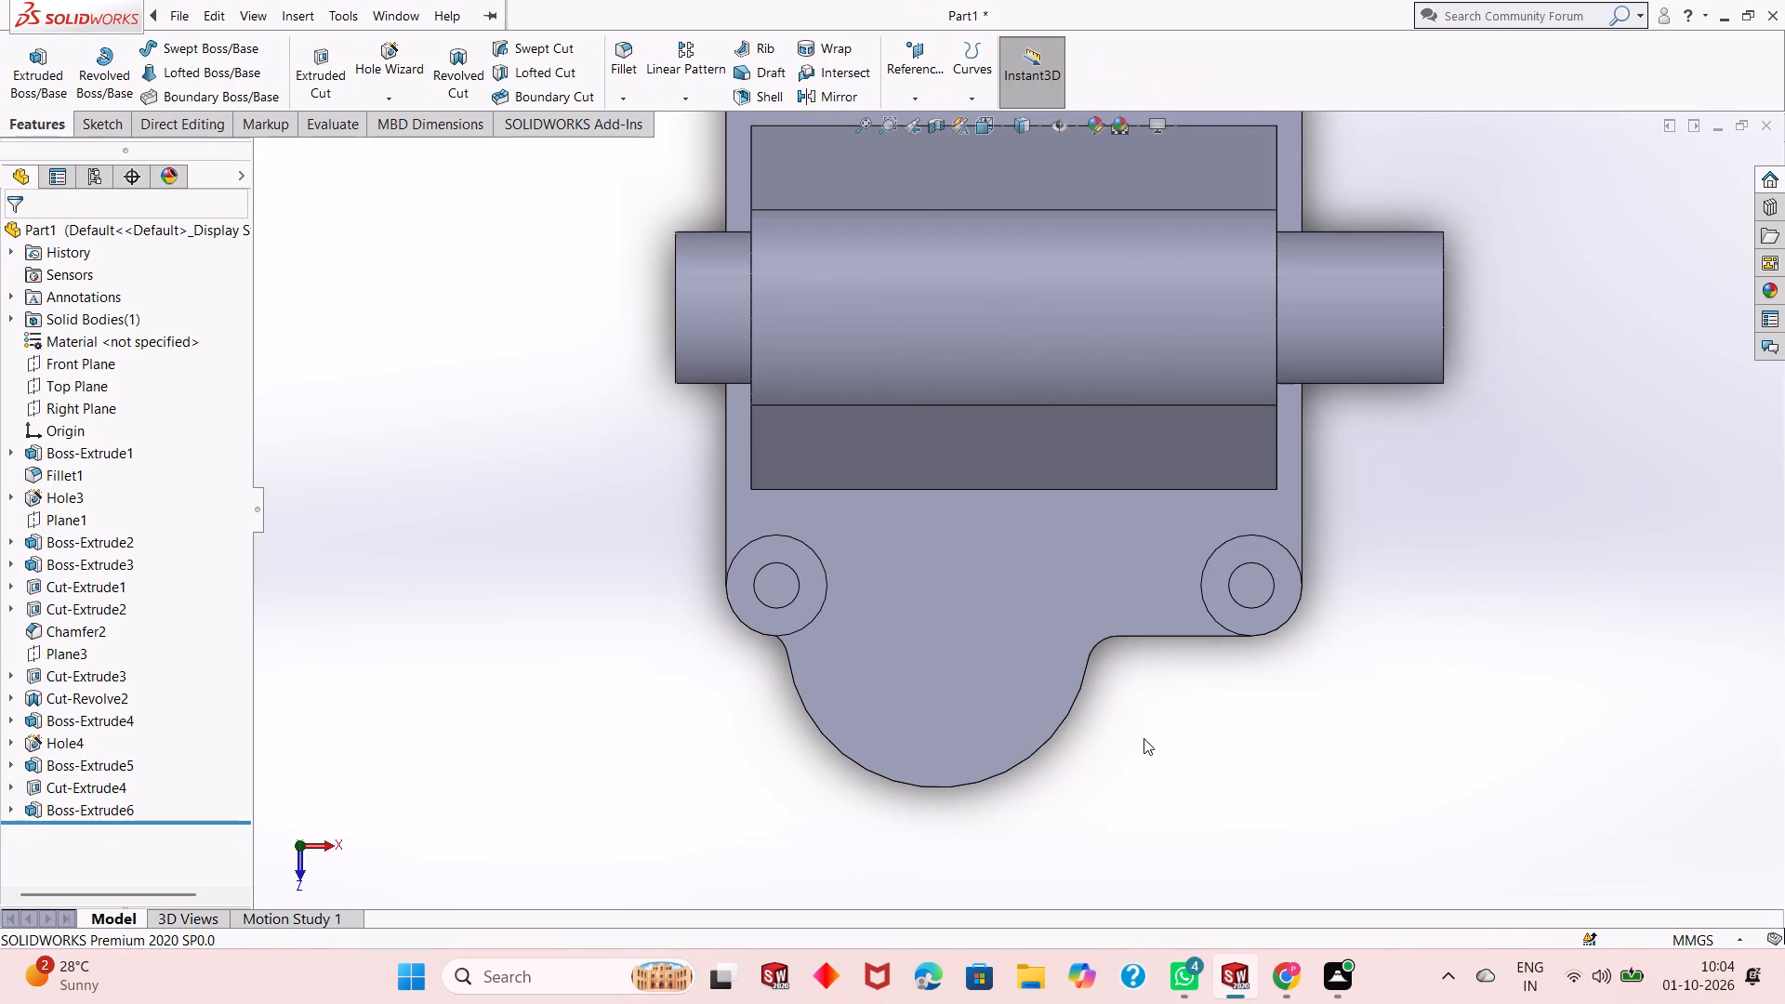
Create a reference plane offset 38 mm (7+31) above the Top Plane.
{"action": "middle_click_drag", "start_coordinate": [1144, 747], "coordinate": [1025, 537]}
{"action": "scroll", "coordinate": [1025, 537], "scroll_direction": "up", "scroll_amount": 1}
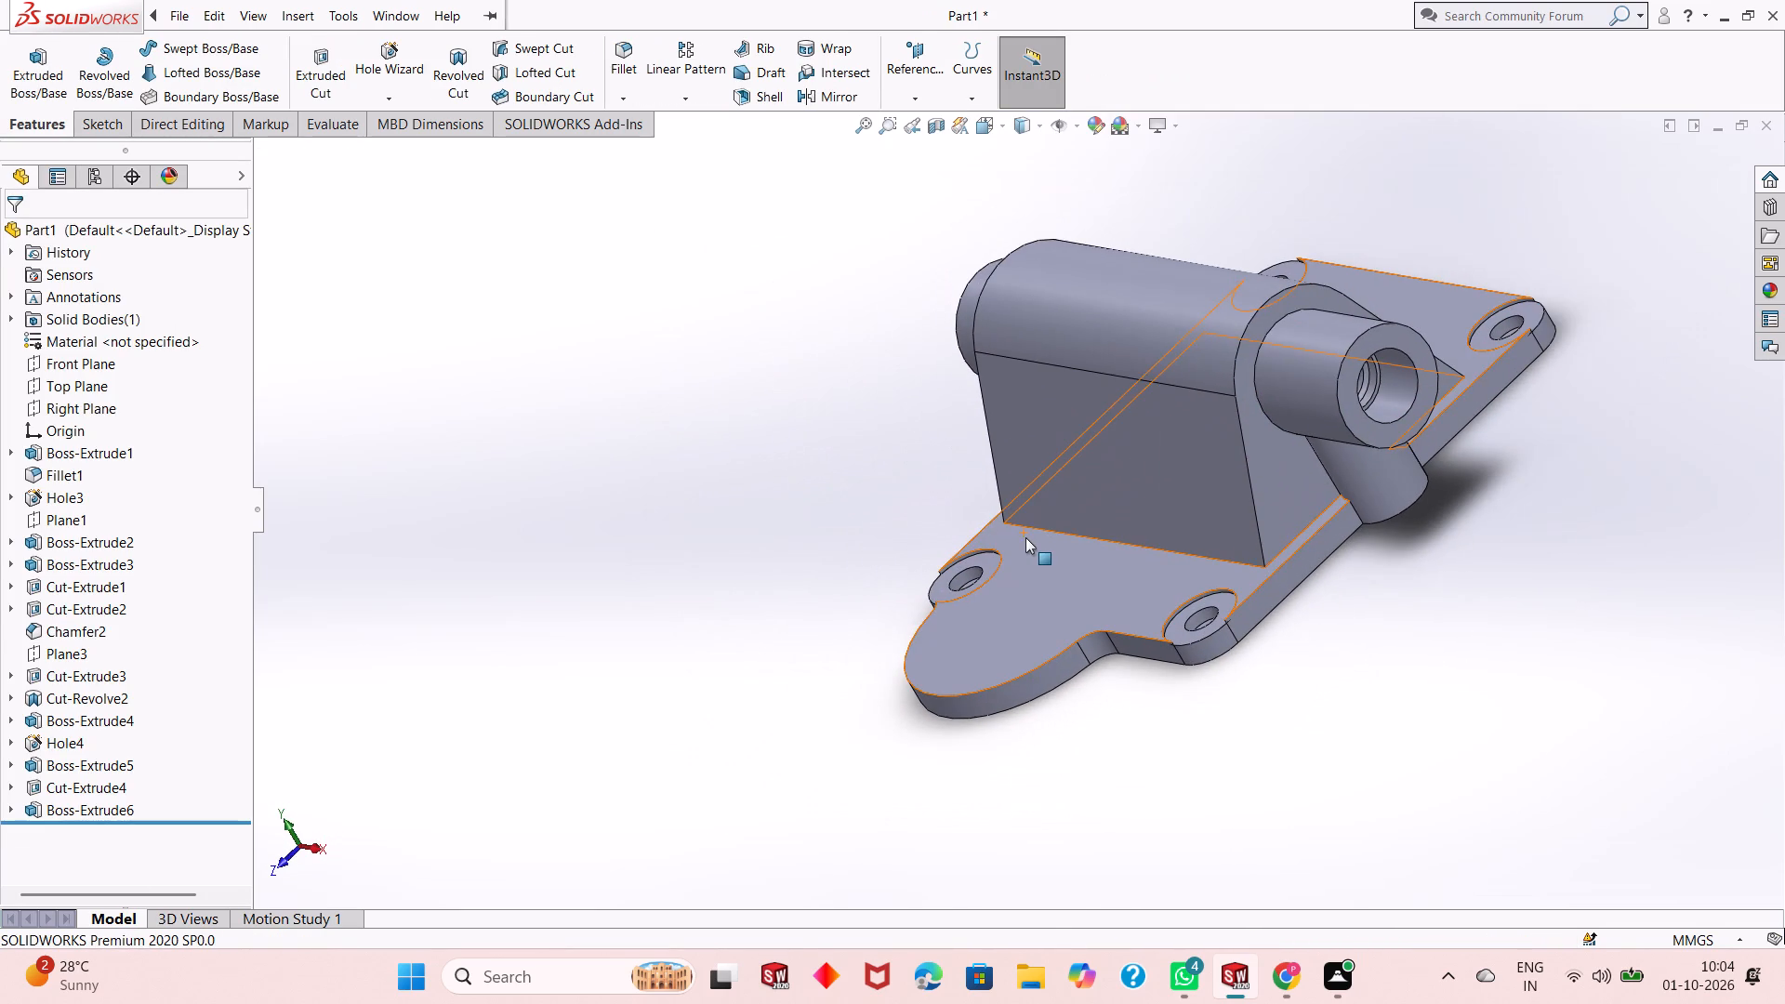
{"action": "left_click", "coordinate": [934, 72]}
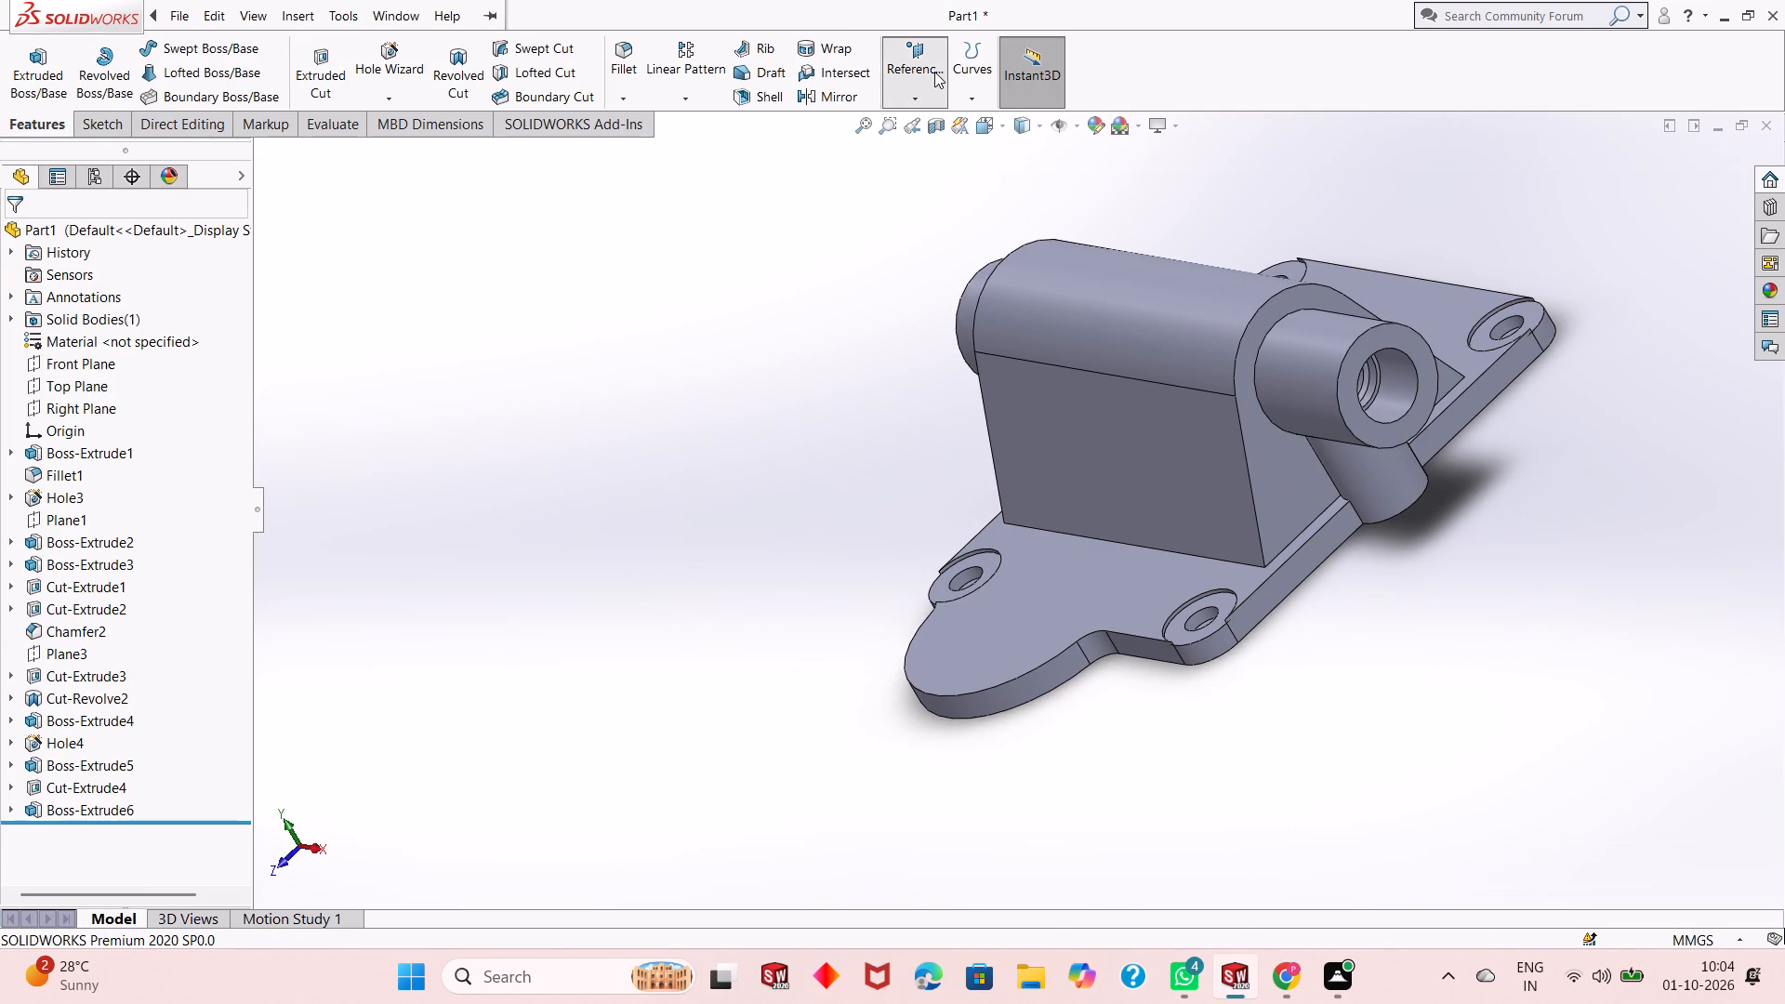
{"action": "left_click", "coordinate": [948, 122]}
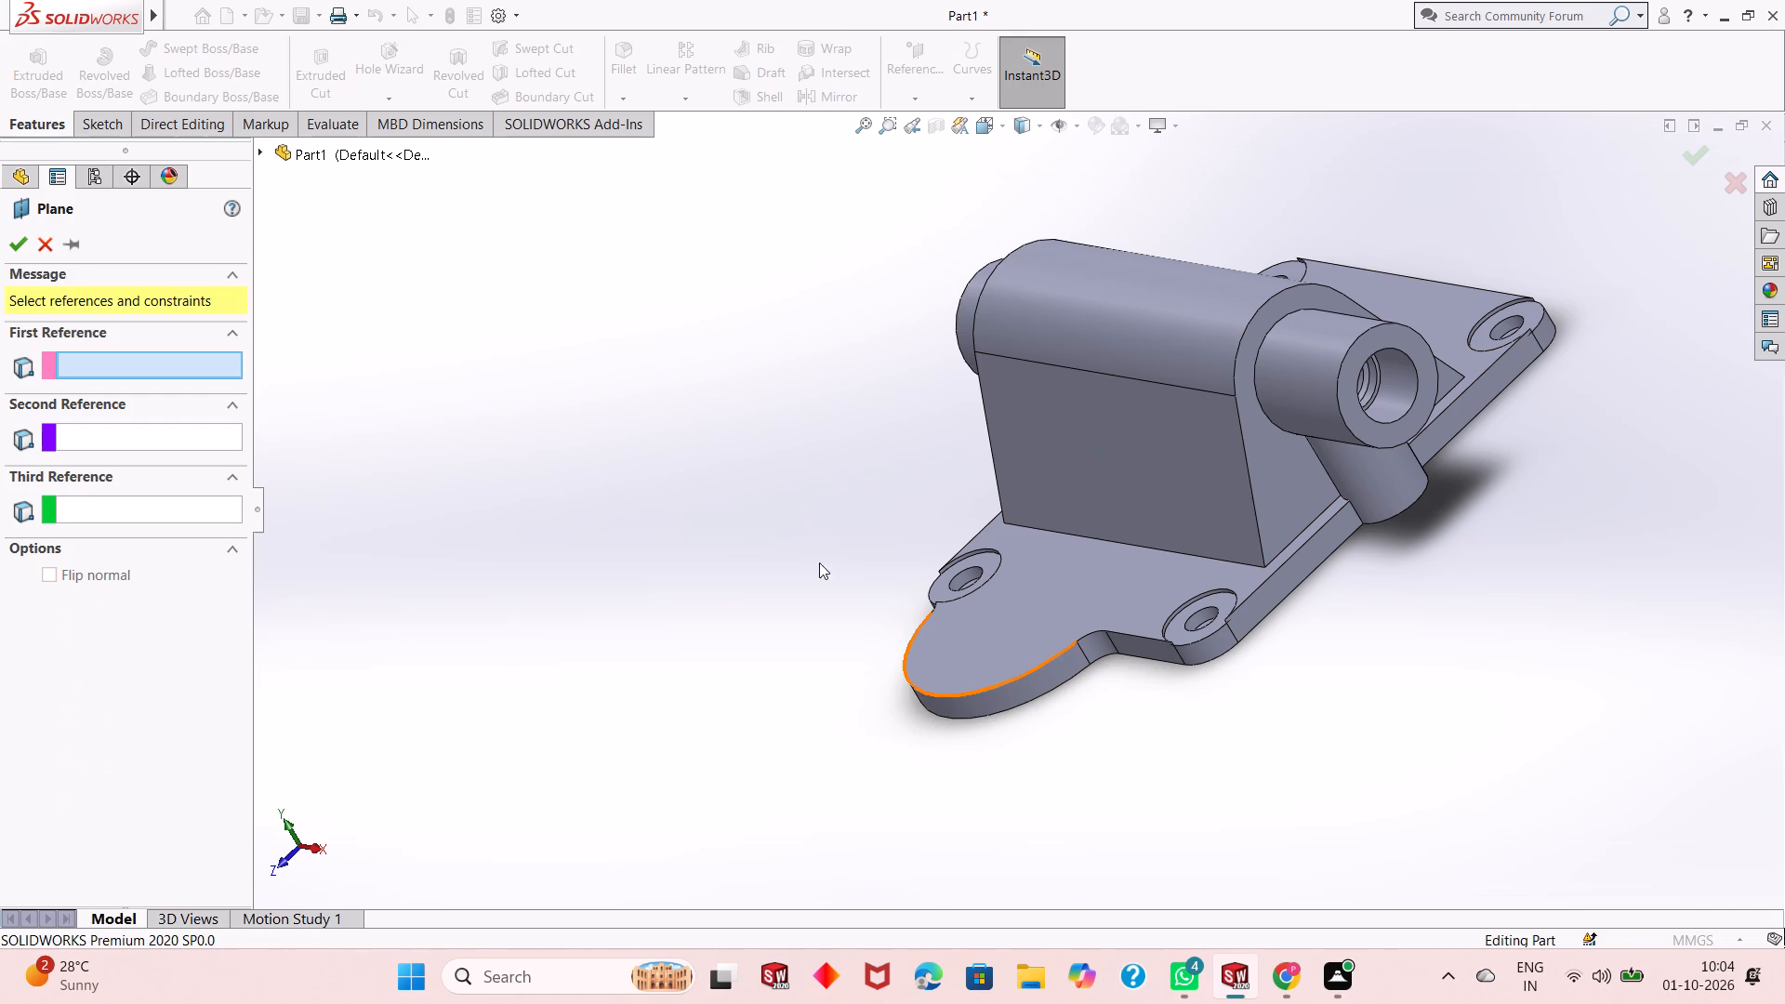
{"action": "left_click", "coordinate": [276, 149]}
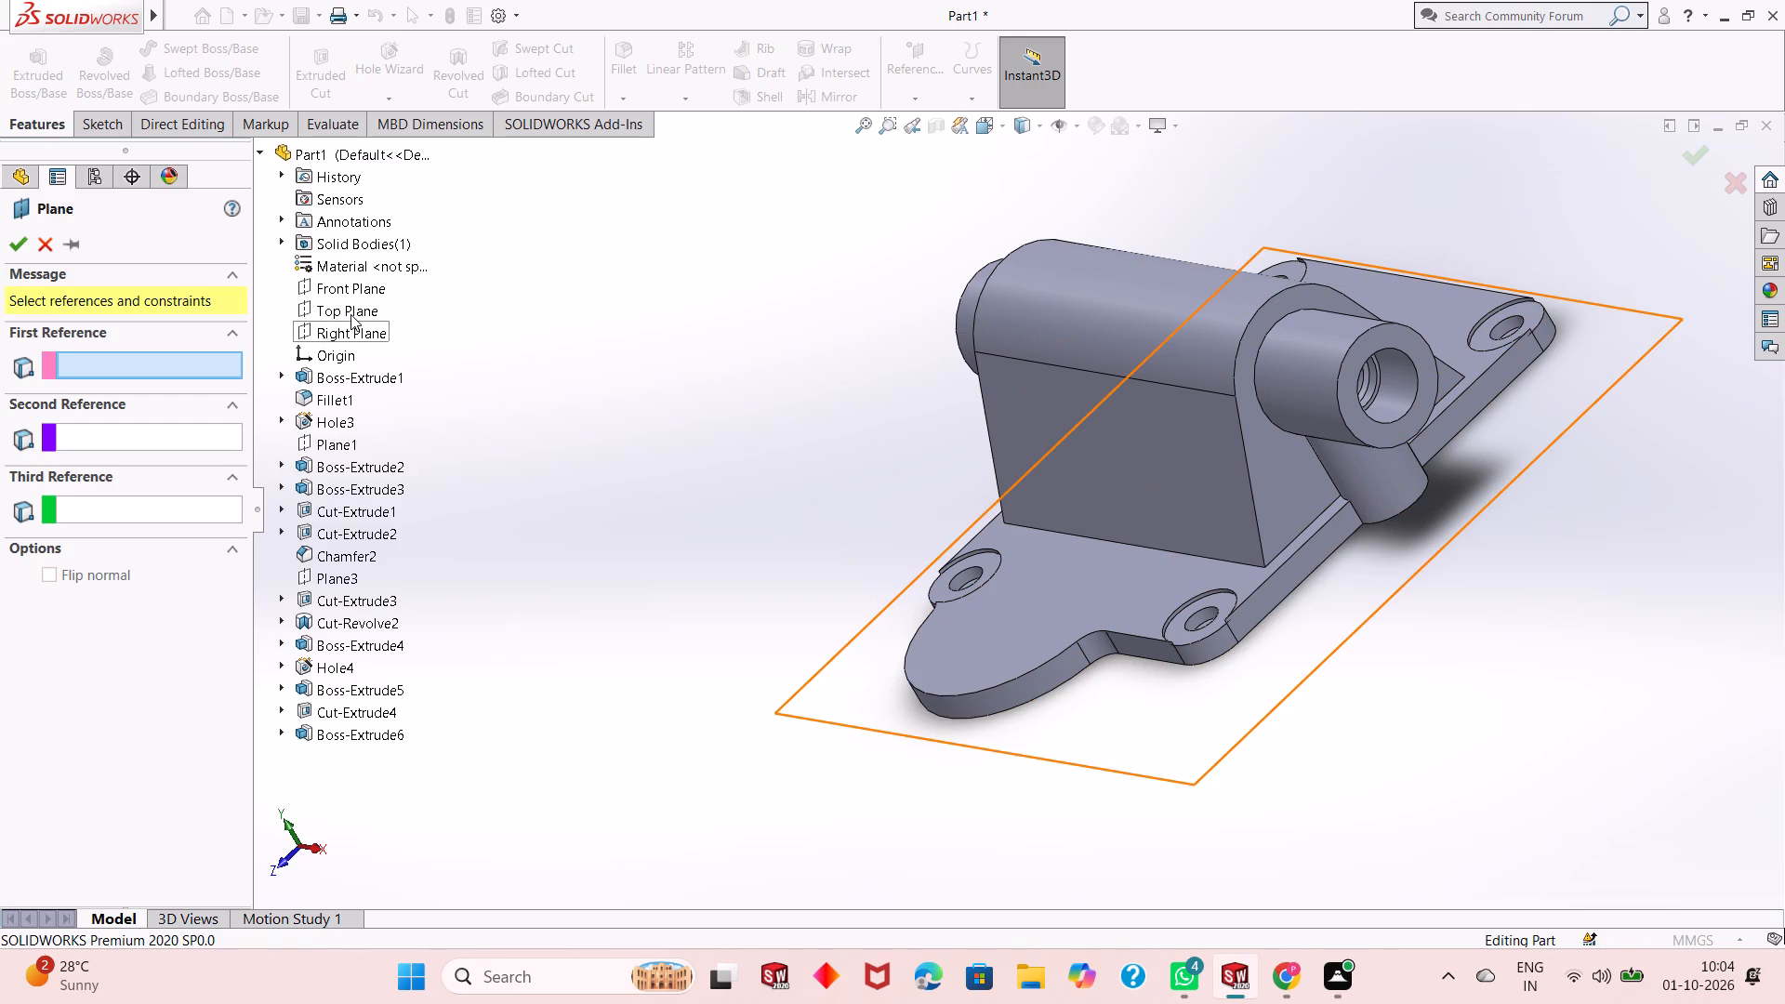
{"action": "left_click", "coordinate": [350, 314]}
{"action": "scroll", "coordinate": [771, 629], "scroll_direction": "up", "scroll_amount": 2}
{"action": "middle_click_drag", "start_coordinate": [913, 720], "coordinate": [943, 682]}
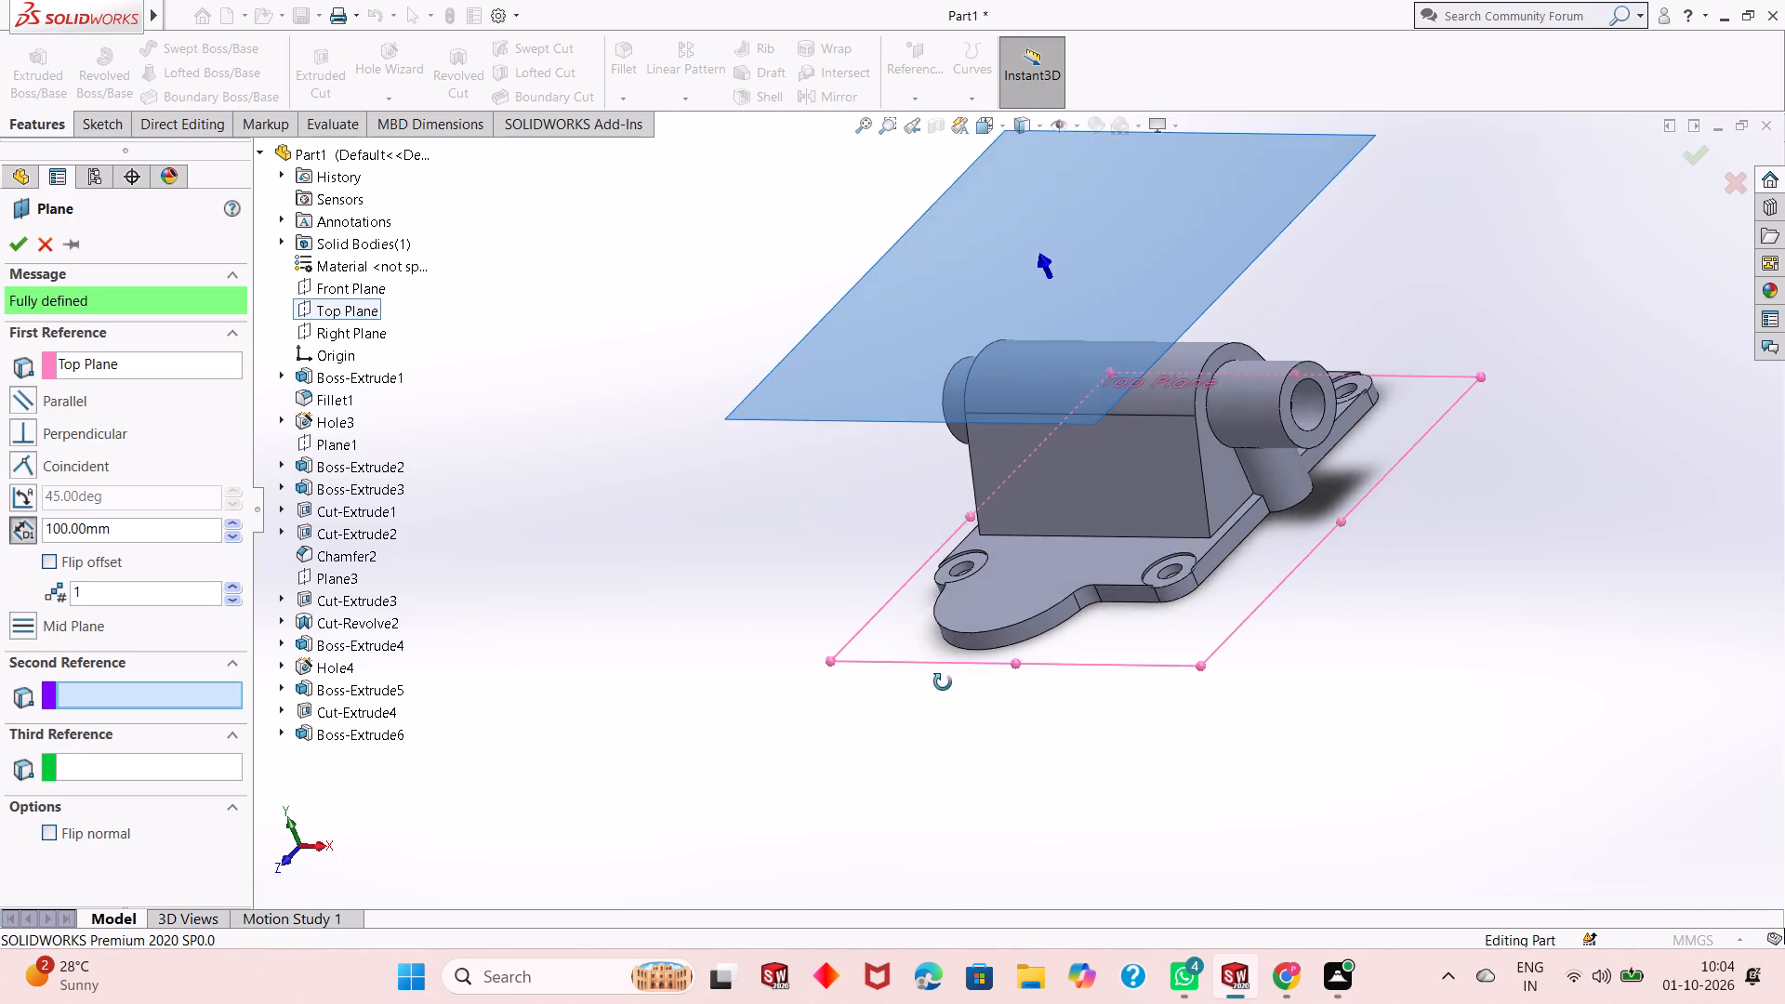
{"action": "middle_click_drag", "start_coordinate": [943, 682], "coordinate": [898, 661]}
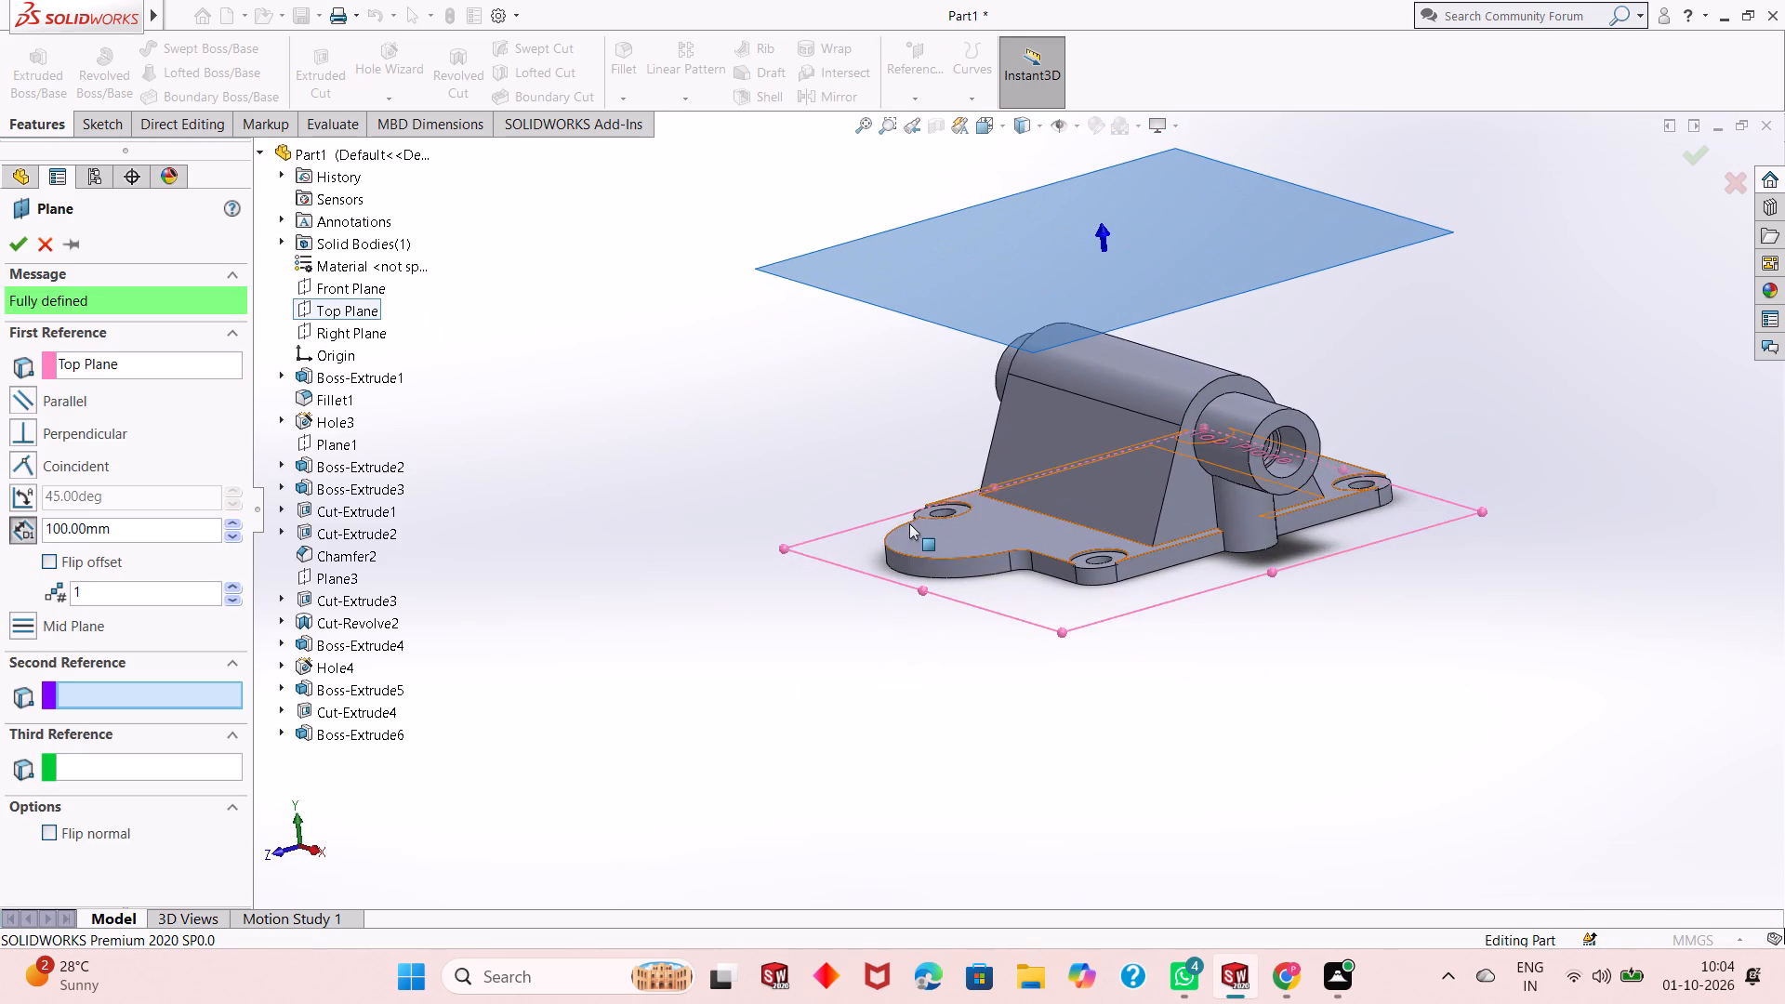
{"action": "double_click", "coordinate": [170, 533]}
{"action": "key", "text": "0"}
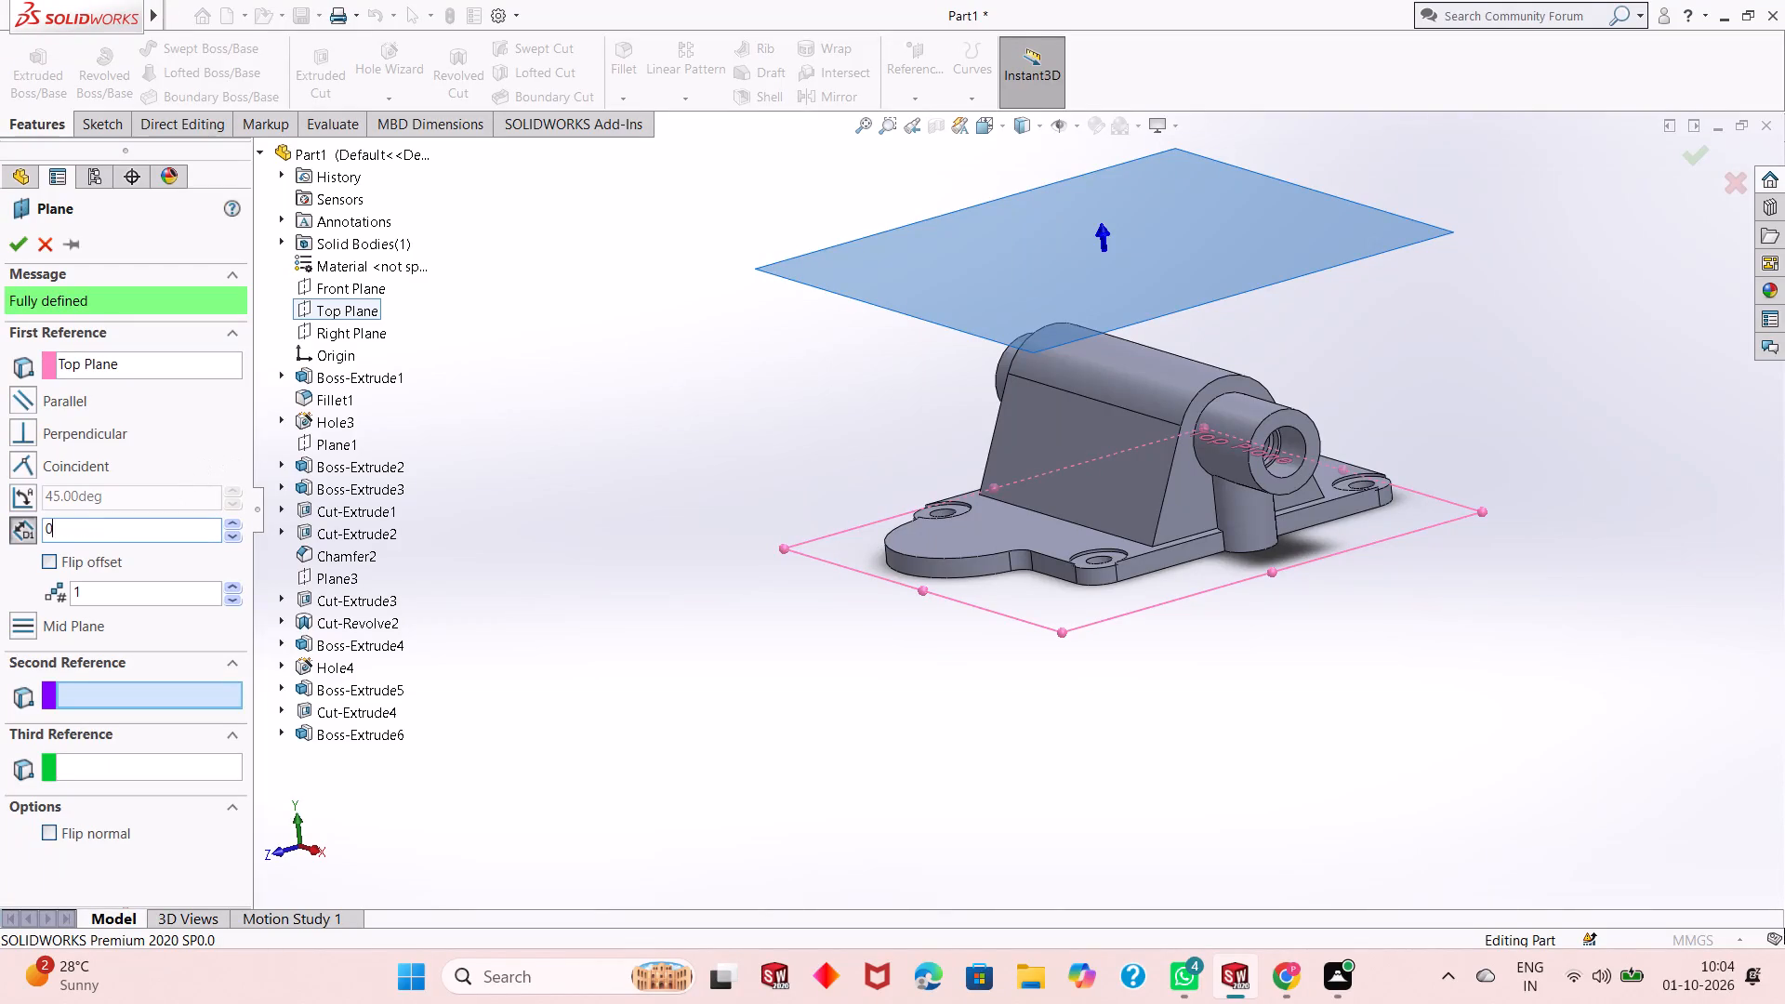
{"action": "key", "text": "Return"}
{"action": "double_click", "coordinate": [170, 536]}
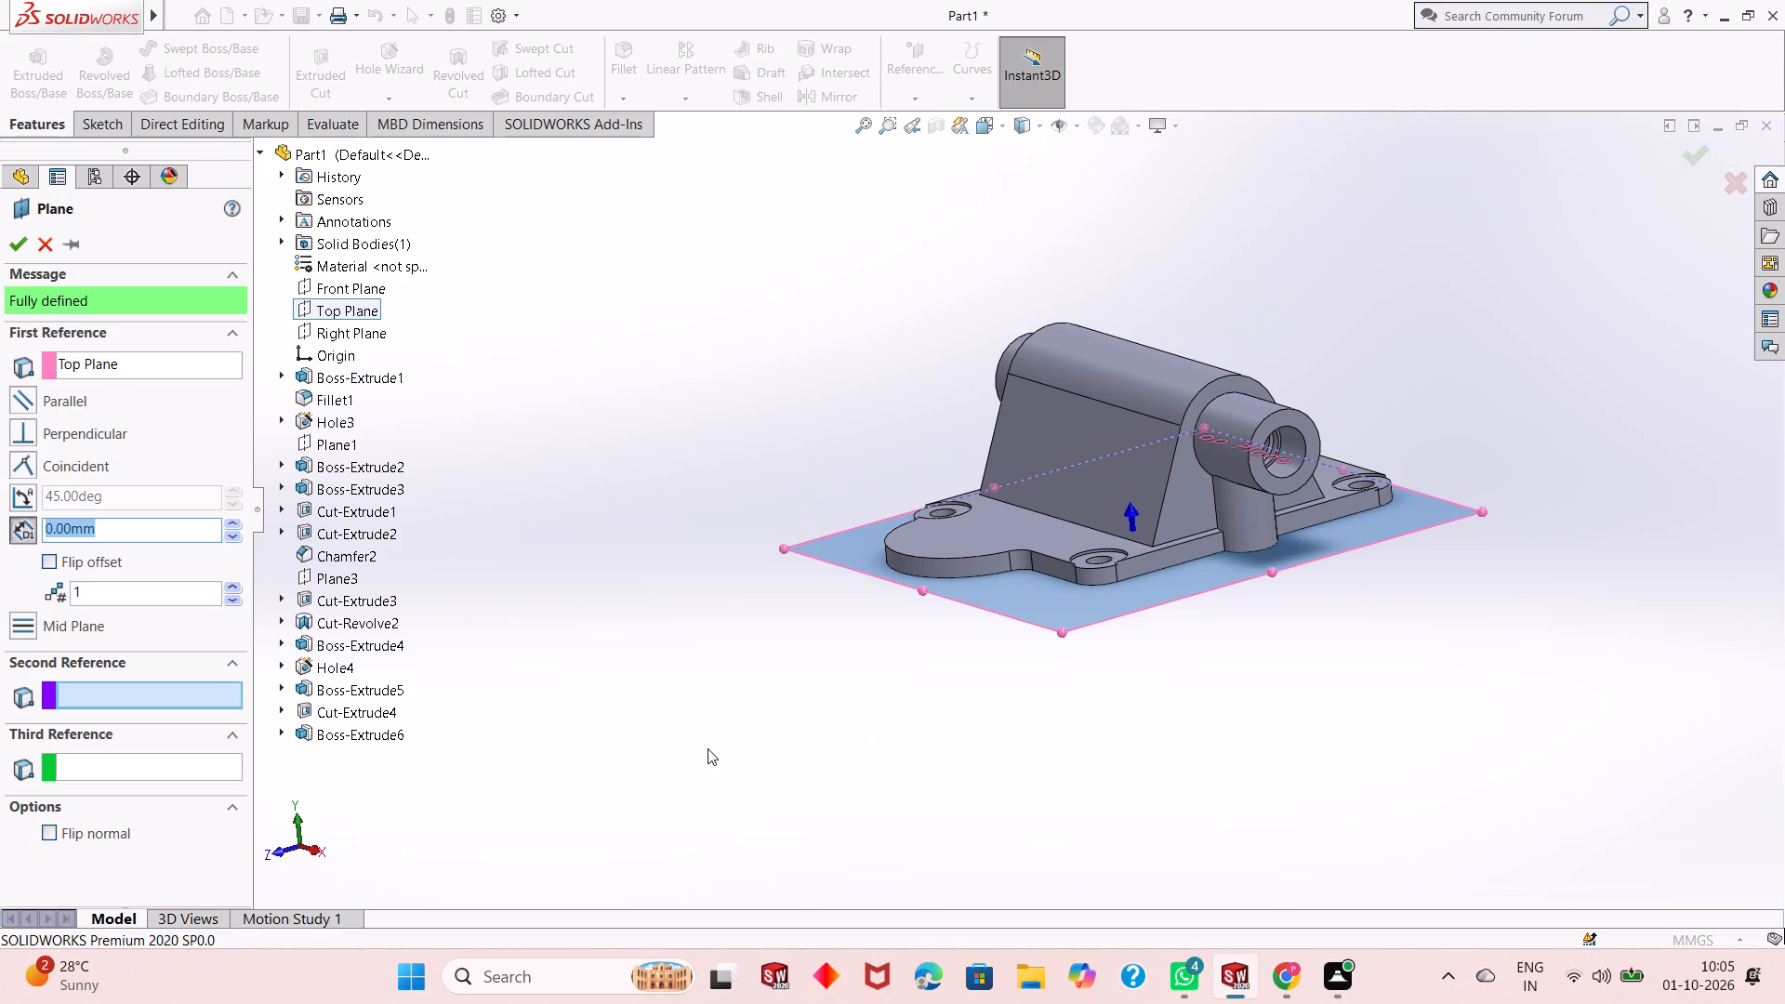
{"action": "type", "text": "7+31"}
{"action": "key", "text": "Return"}
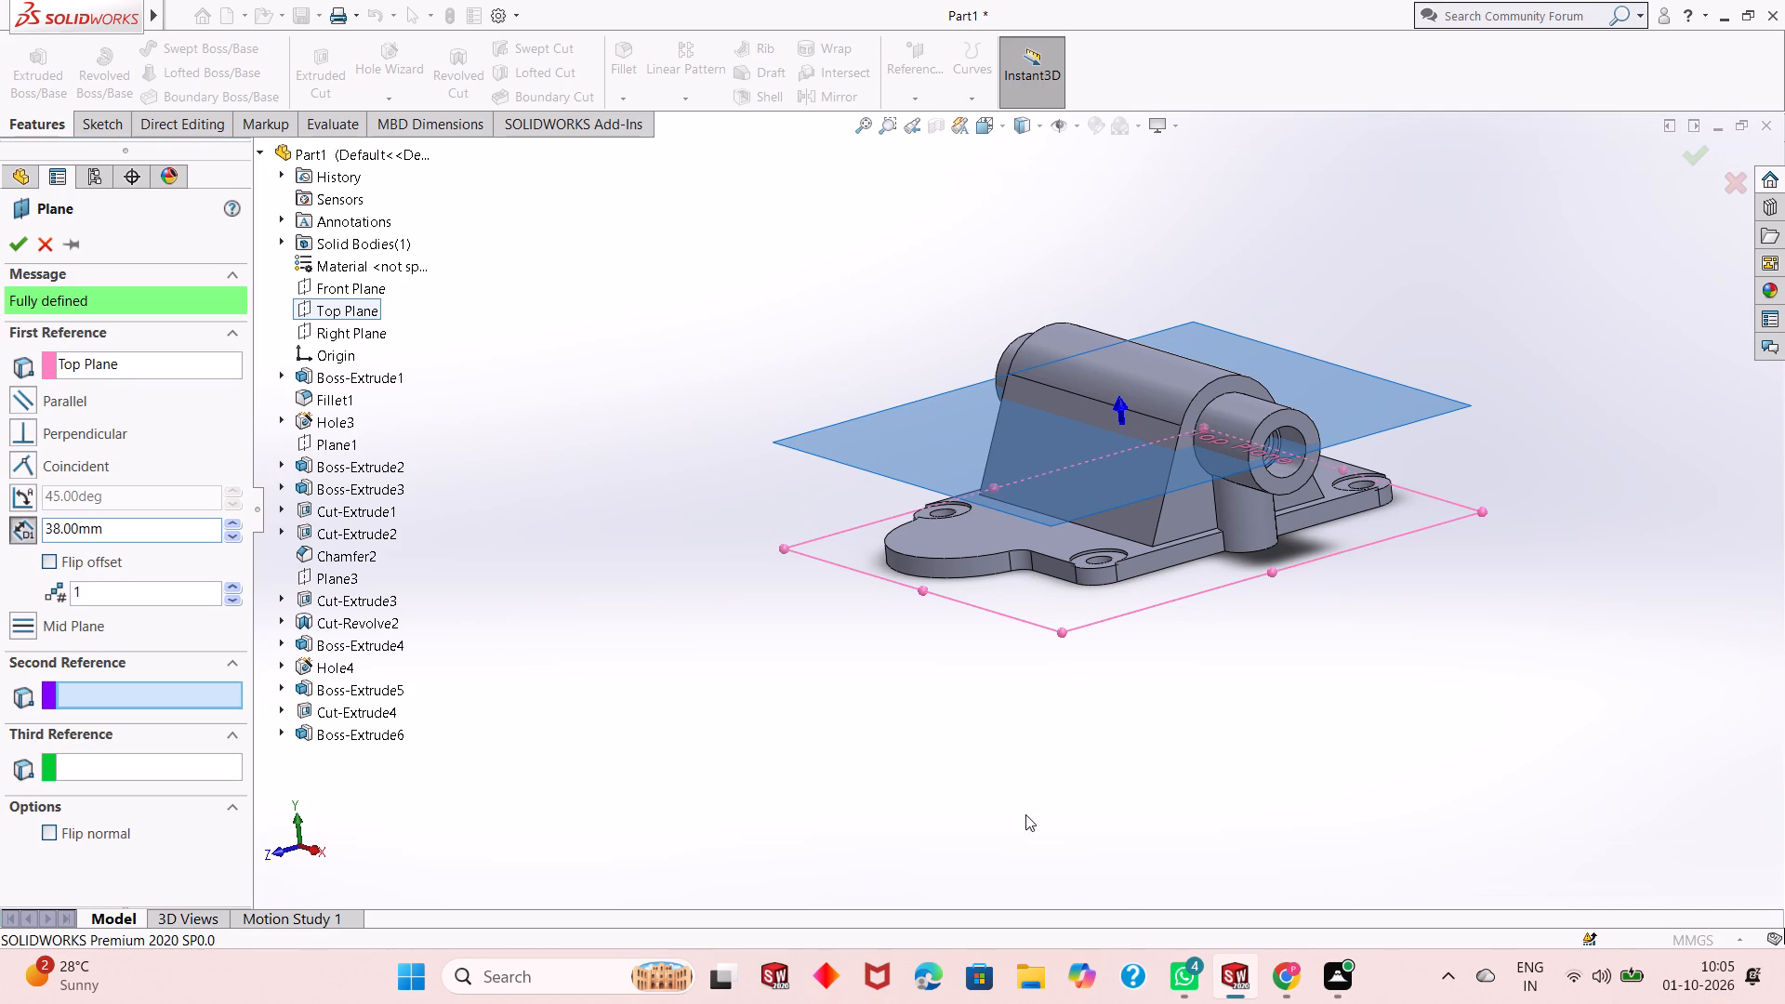
{"action": "left_click", "coordinate": [15, 244]}
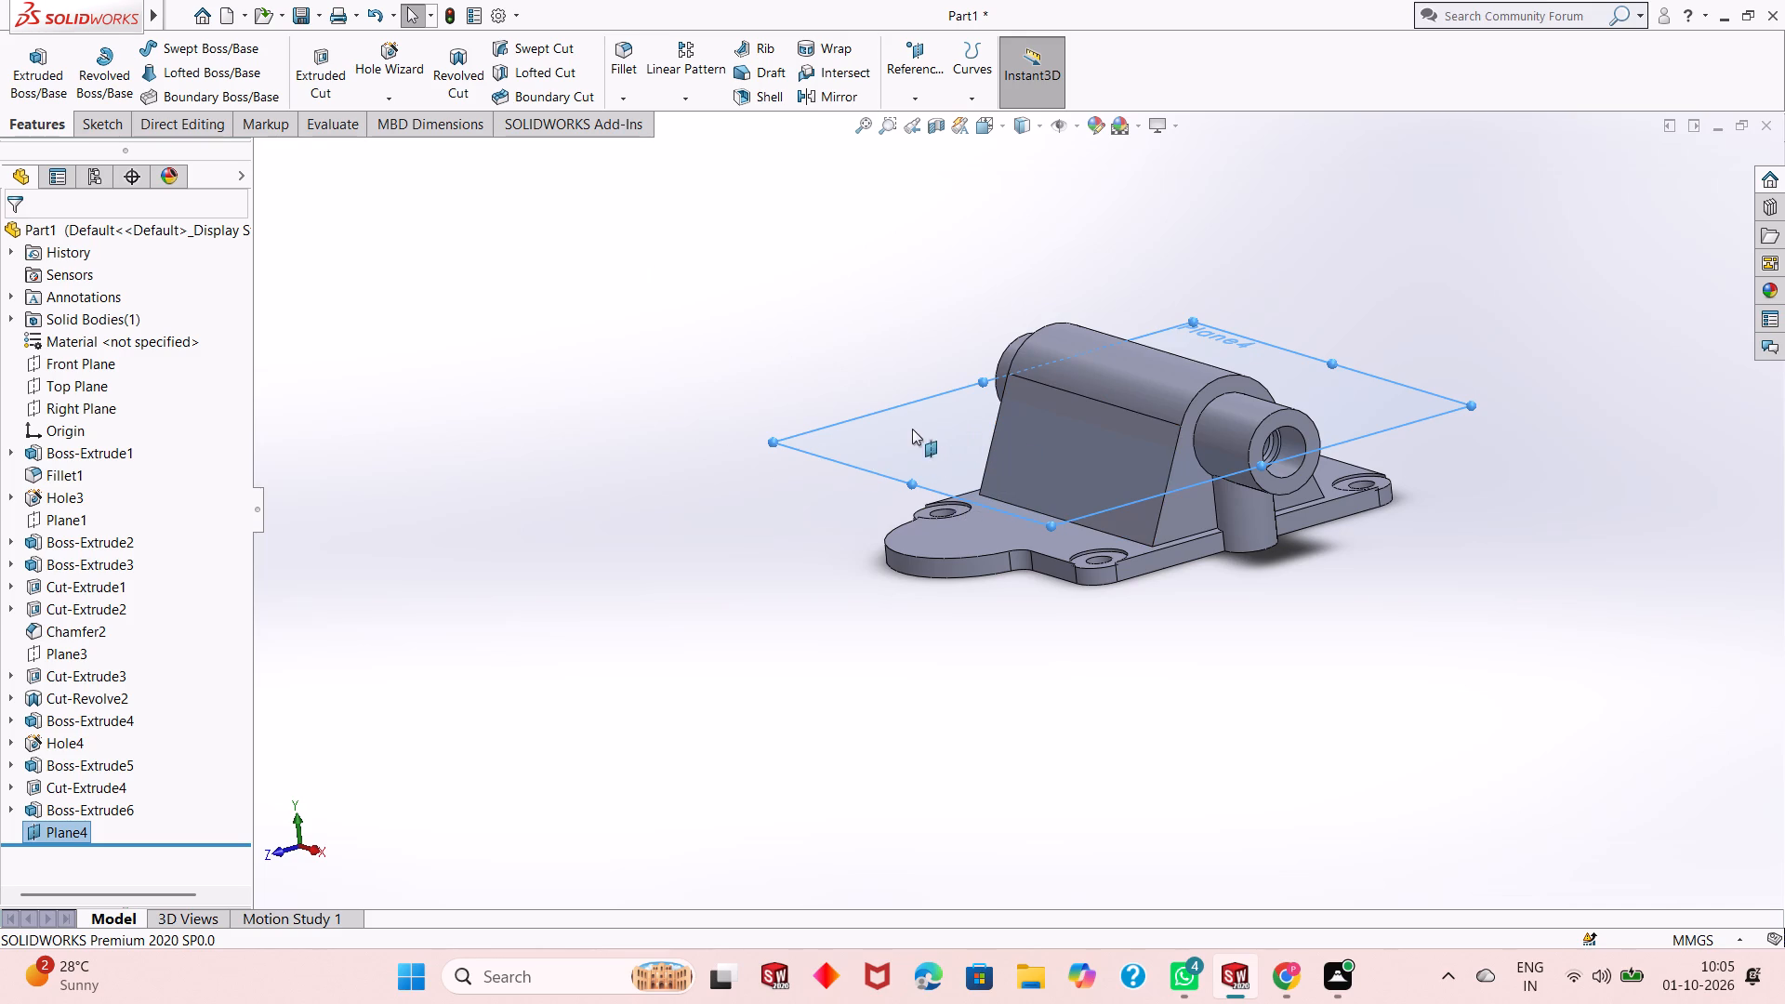
Sketch a circle about 35.6 mm in diameter on the new offset plane, centred over the lug's rounded end.
{"action": "left_click", "coordinate": [912, 429]}
{"action": "left_click", "coordinate": [996, 379]}
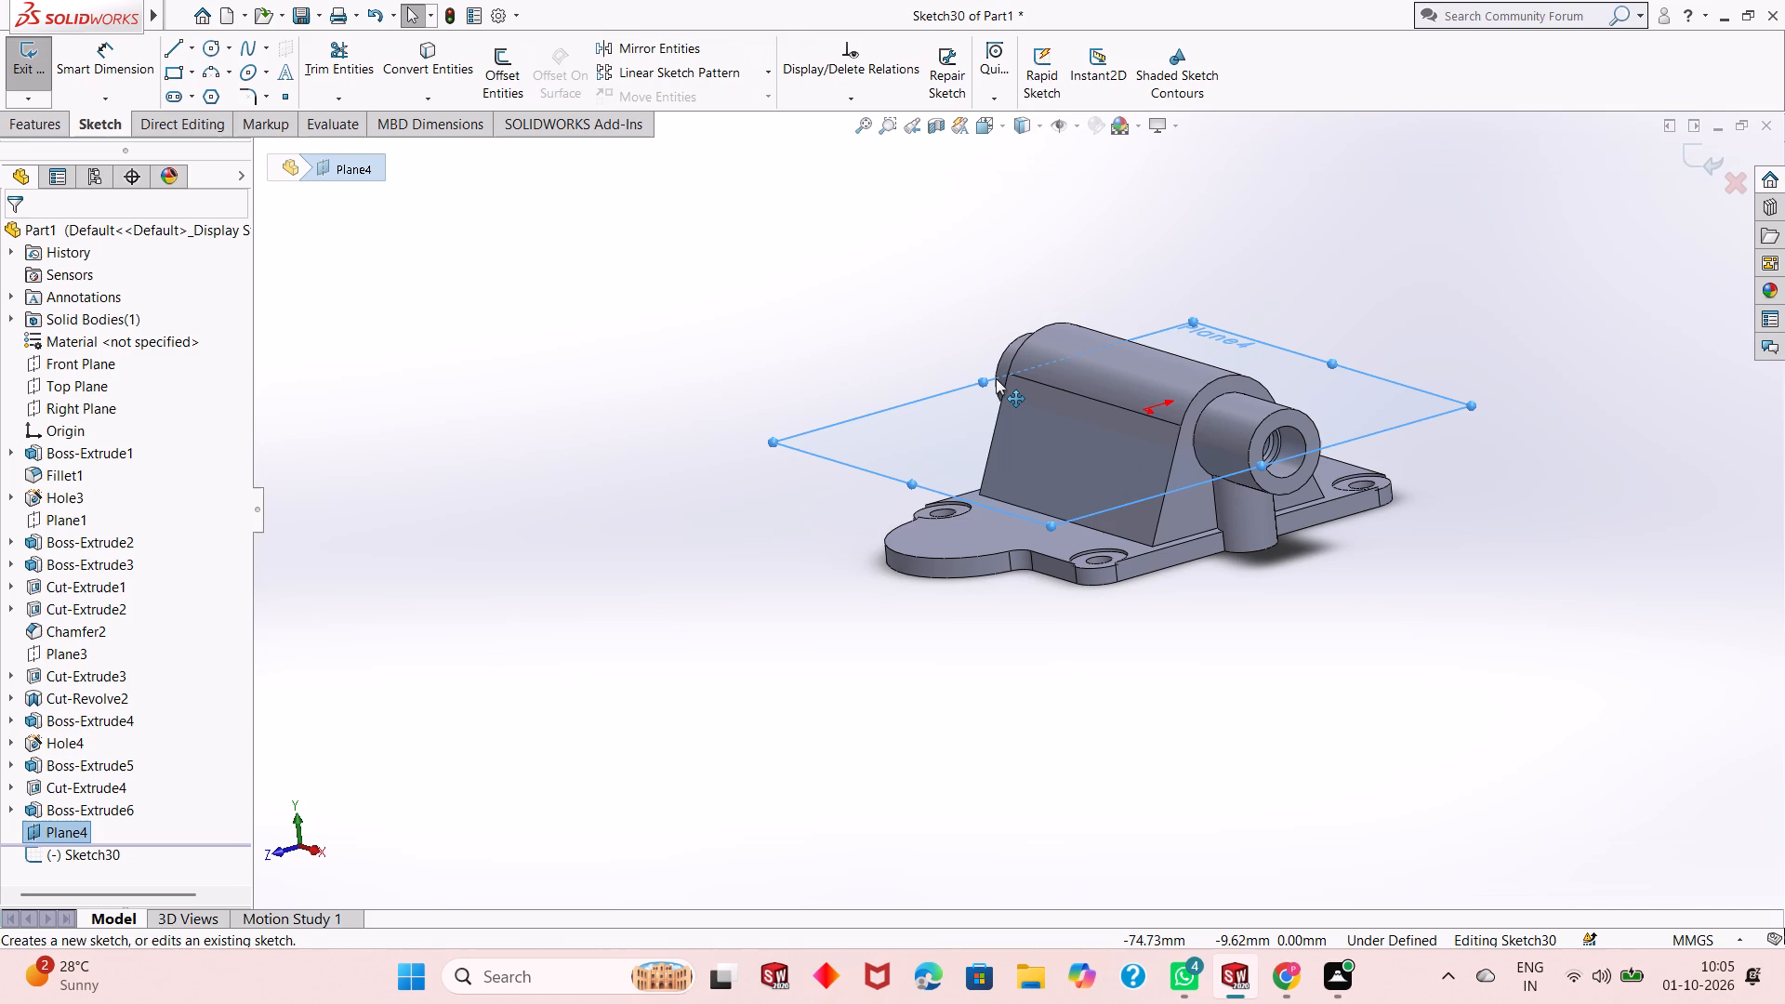
{"action": "key", "text": "ctrl+8"}
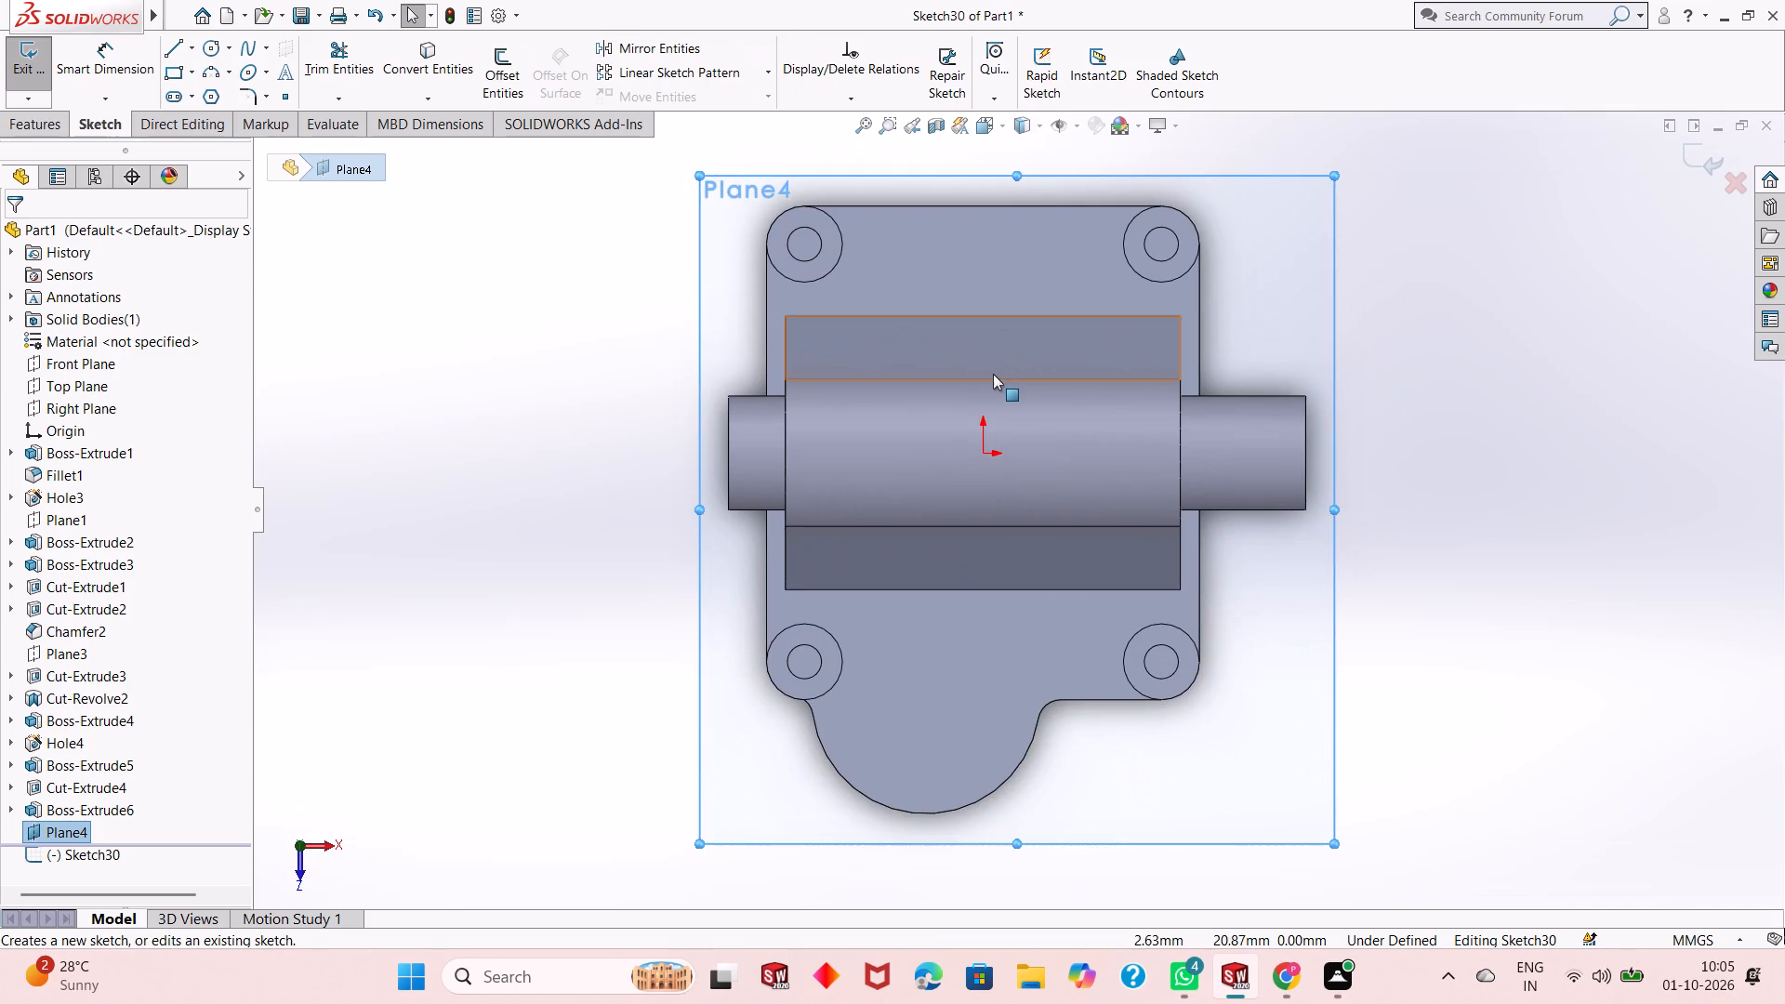
{"action": "left_click", "coordinate": [479, 542]}
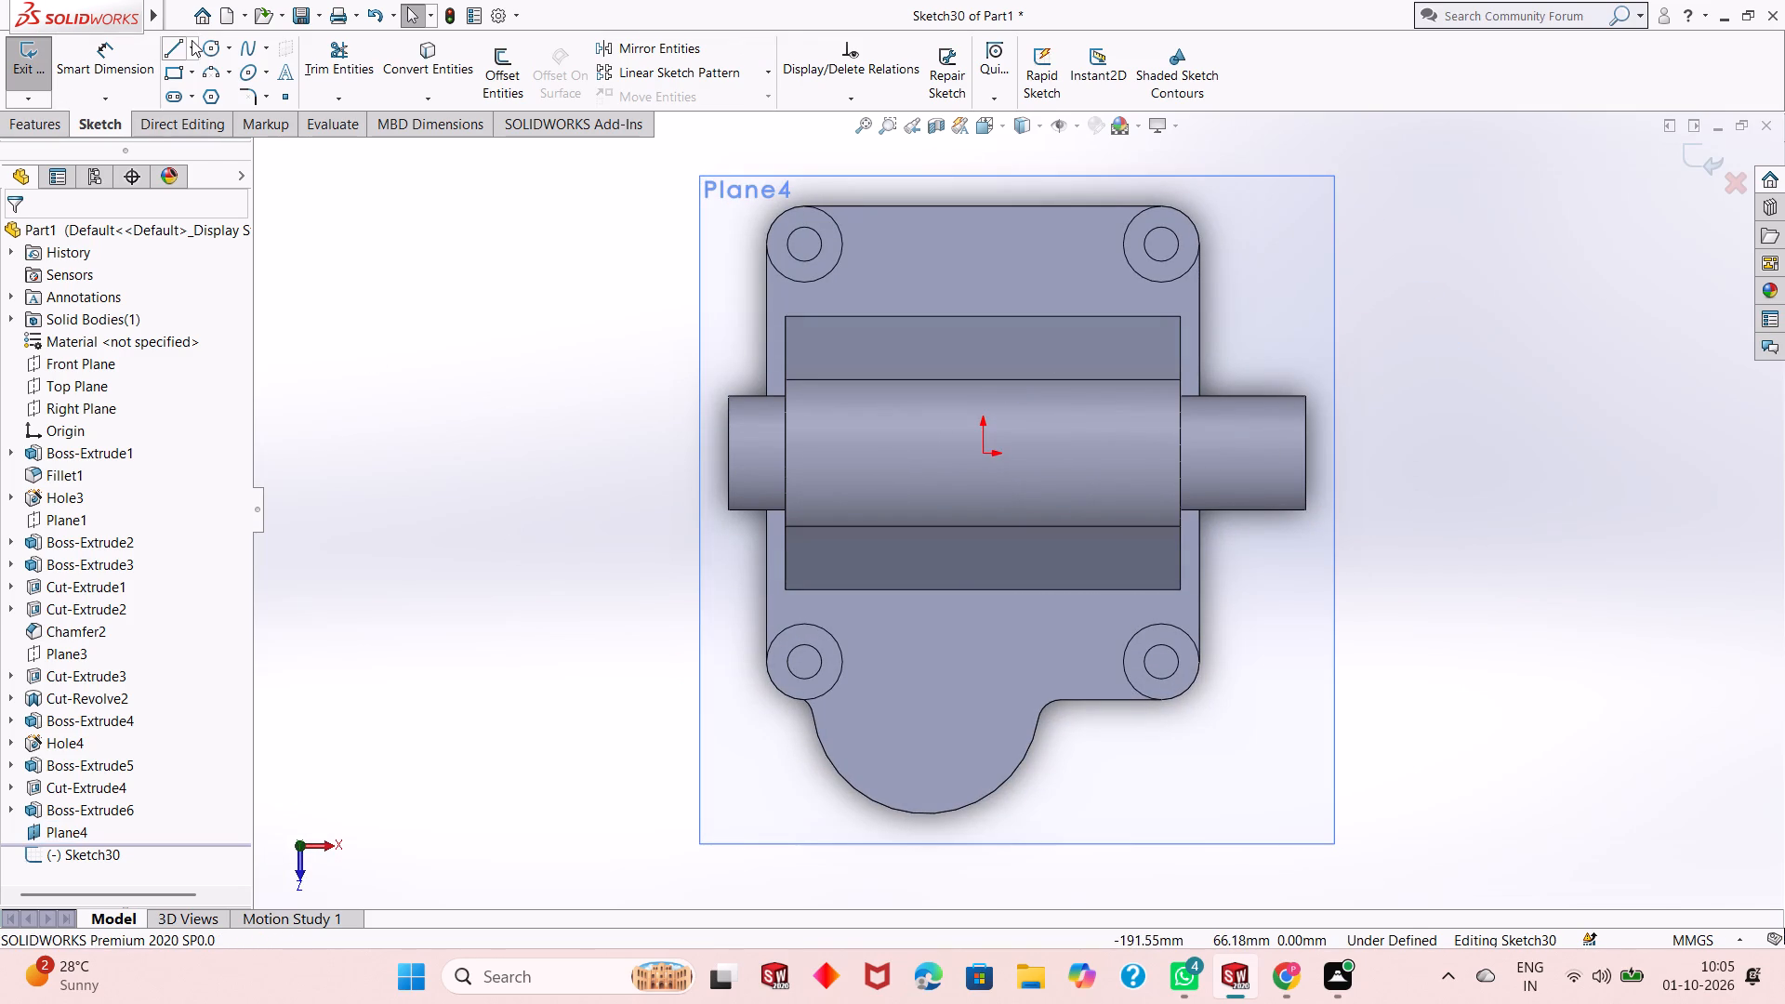
{"action": "left_click", "coordinate": [207, 47]}
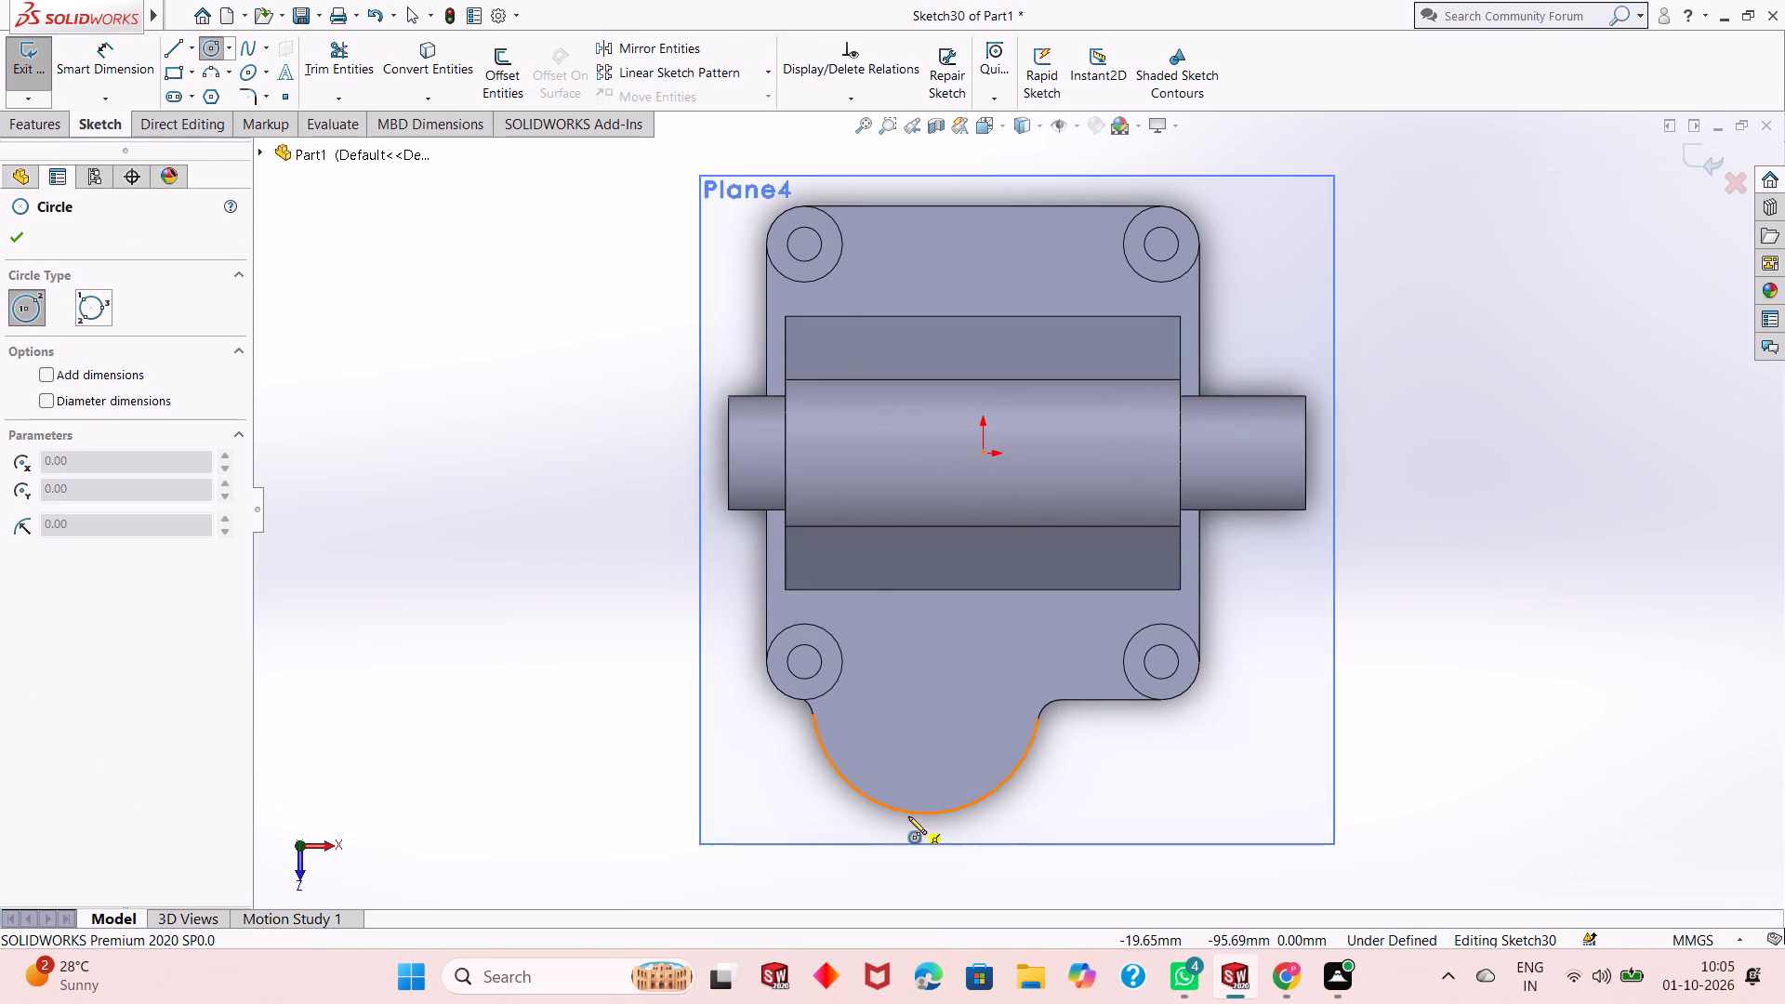
{"action": "left_click", "coordinate": [927, 701]}
{"action": "left_click", "coordinate": [974, 653]}
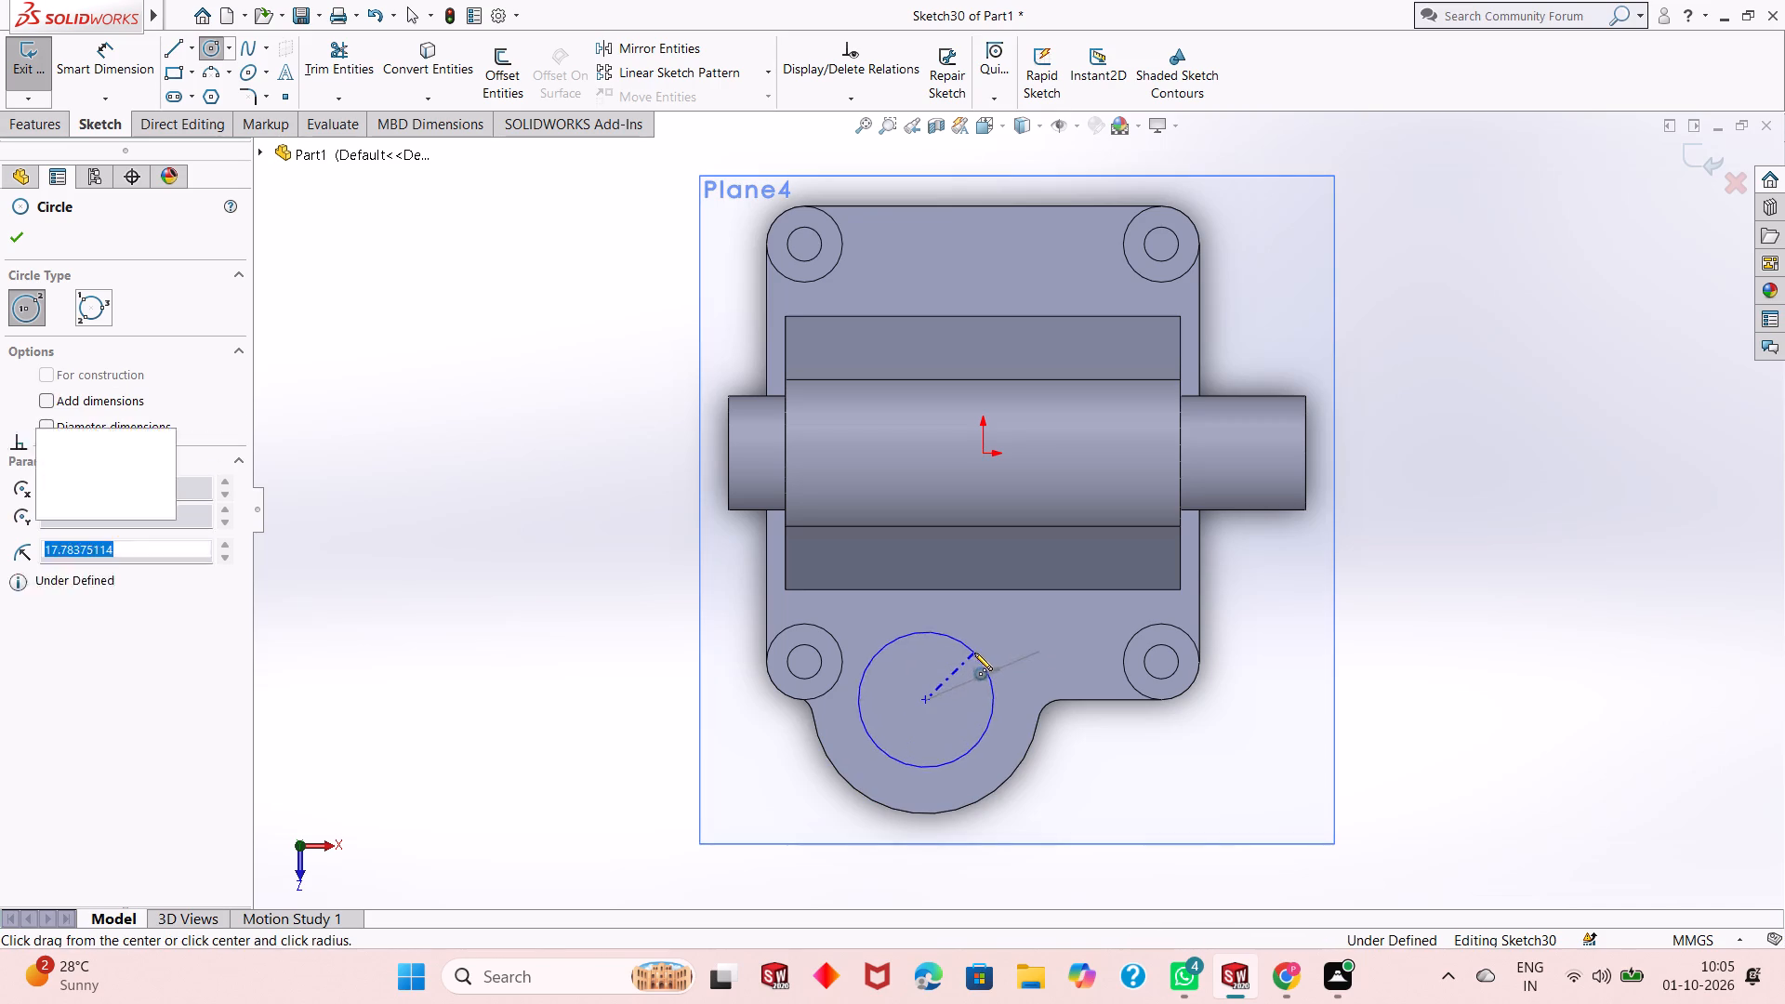
Dimension the circle on the offset plane with a diameter of 40 mm.
{"action": "right_click", "coordinate": [387, 506]}
{"action": "left_click", "coordinate": [418, 523]}
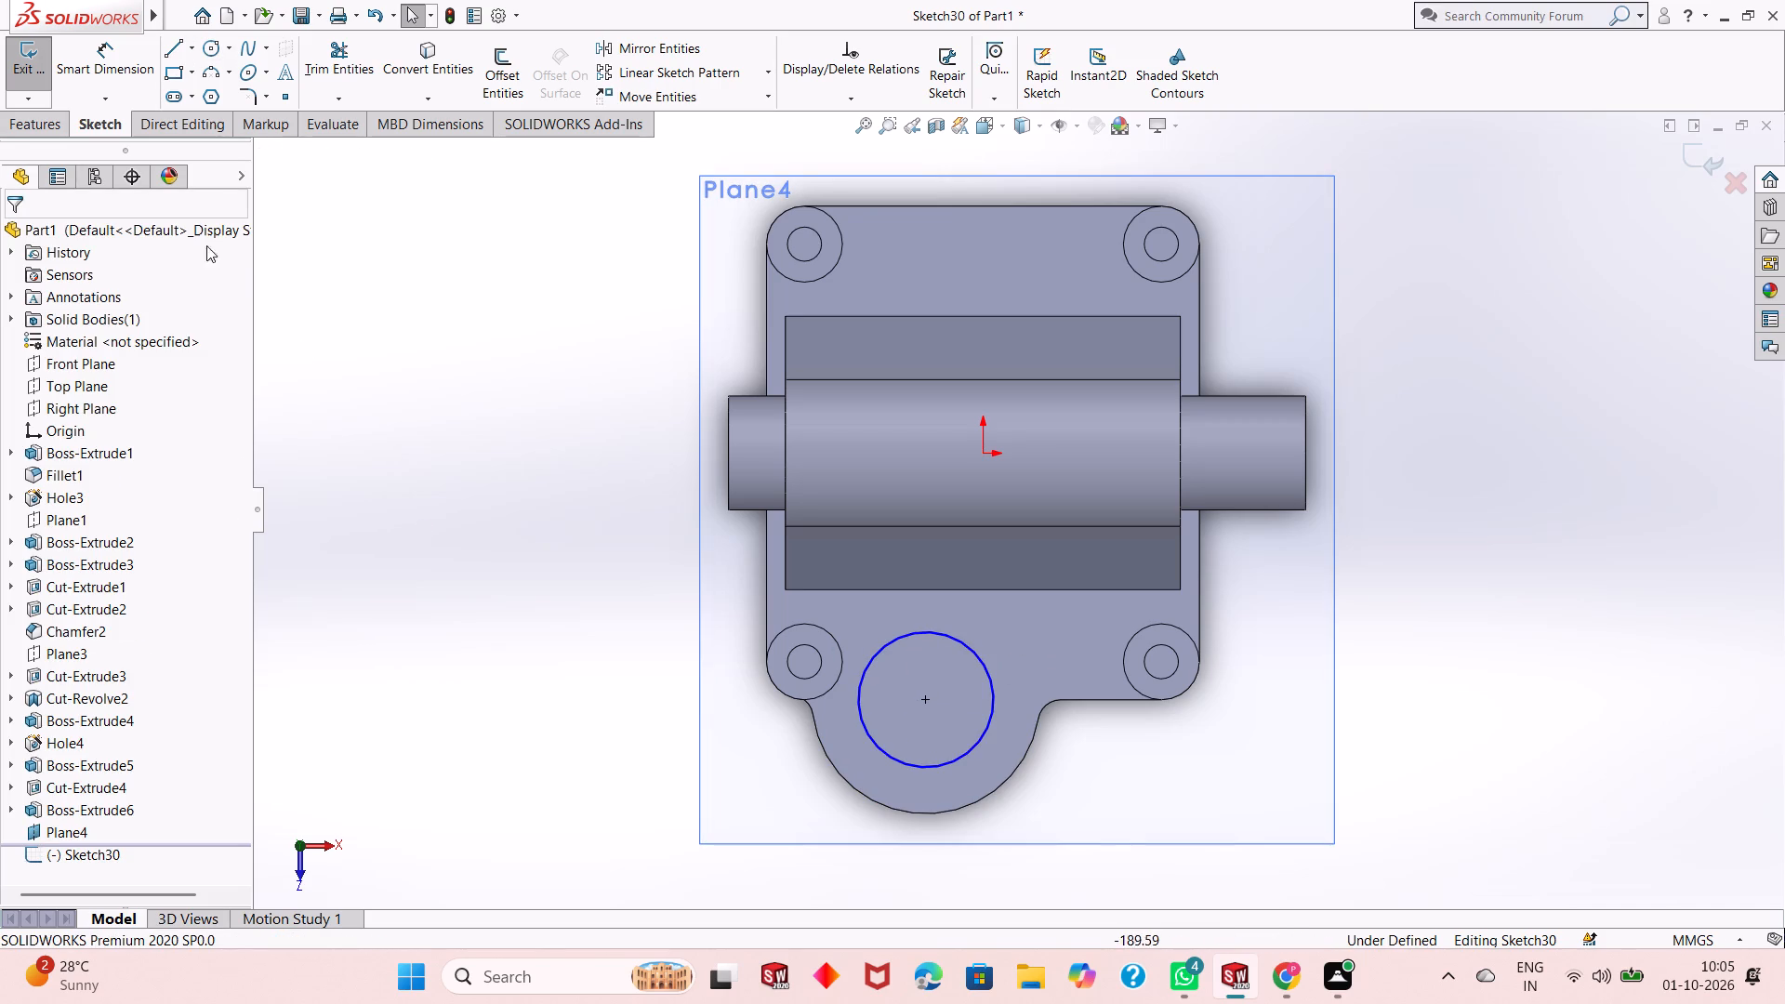
{"action": "left_click", "coordinate": [24, 126]}
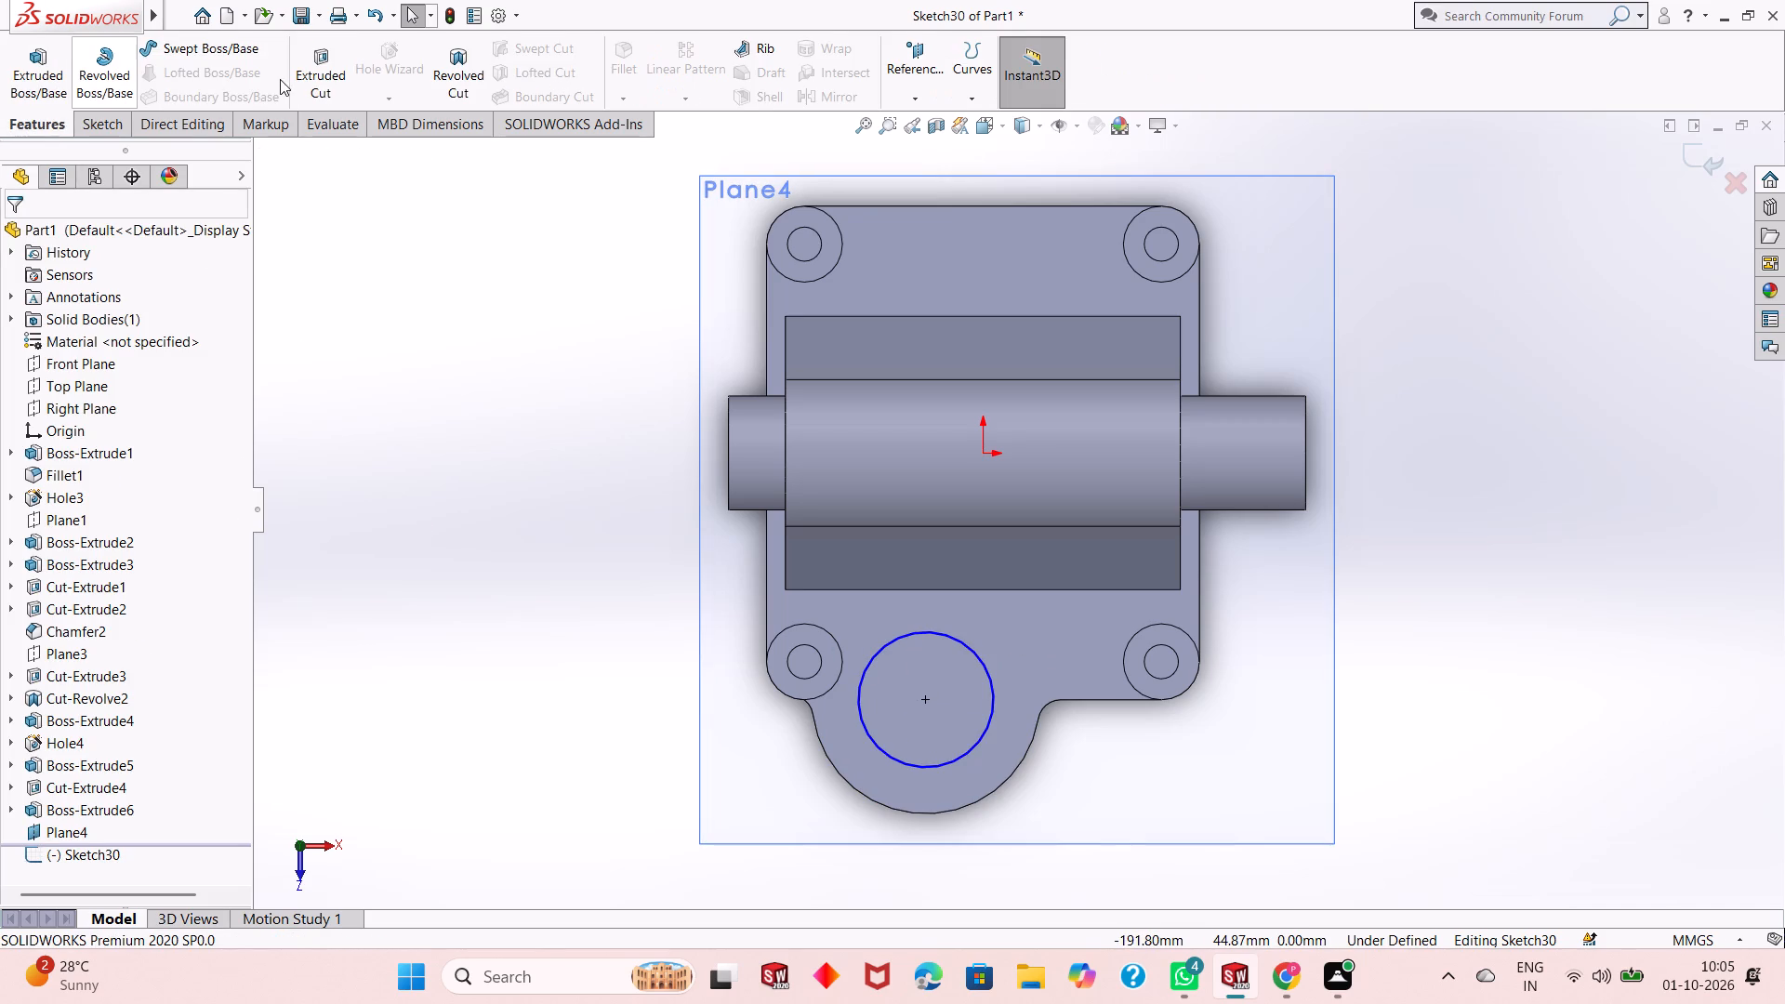
{"action": "left_click", "coordinate": [118, 134]}
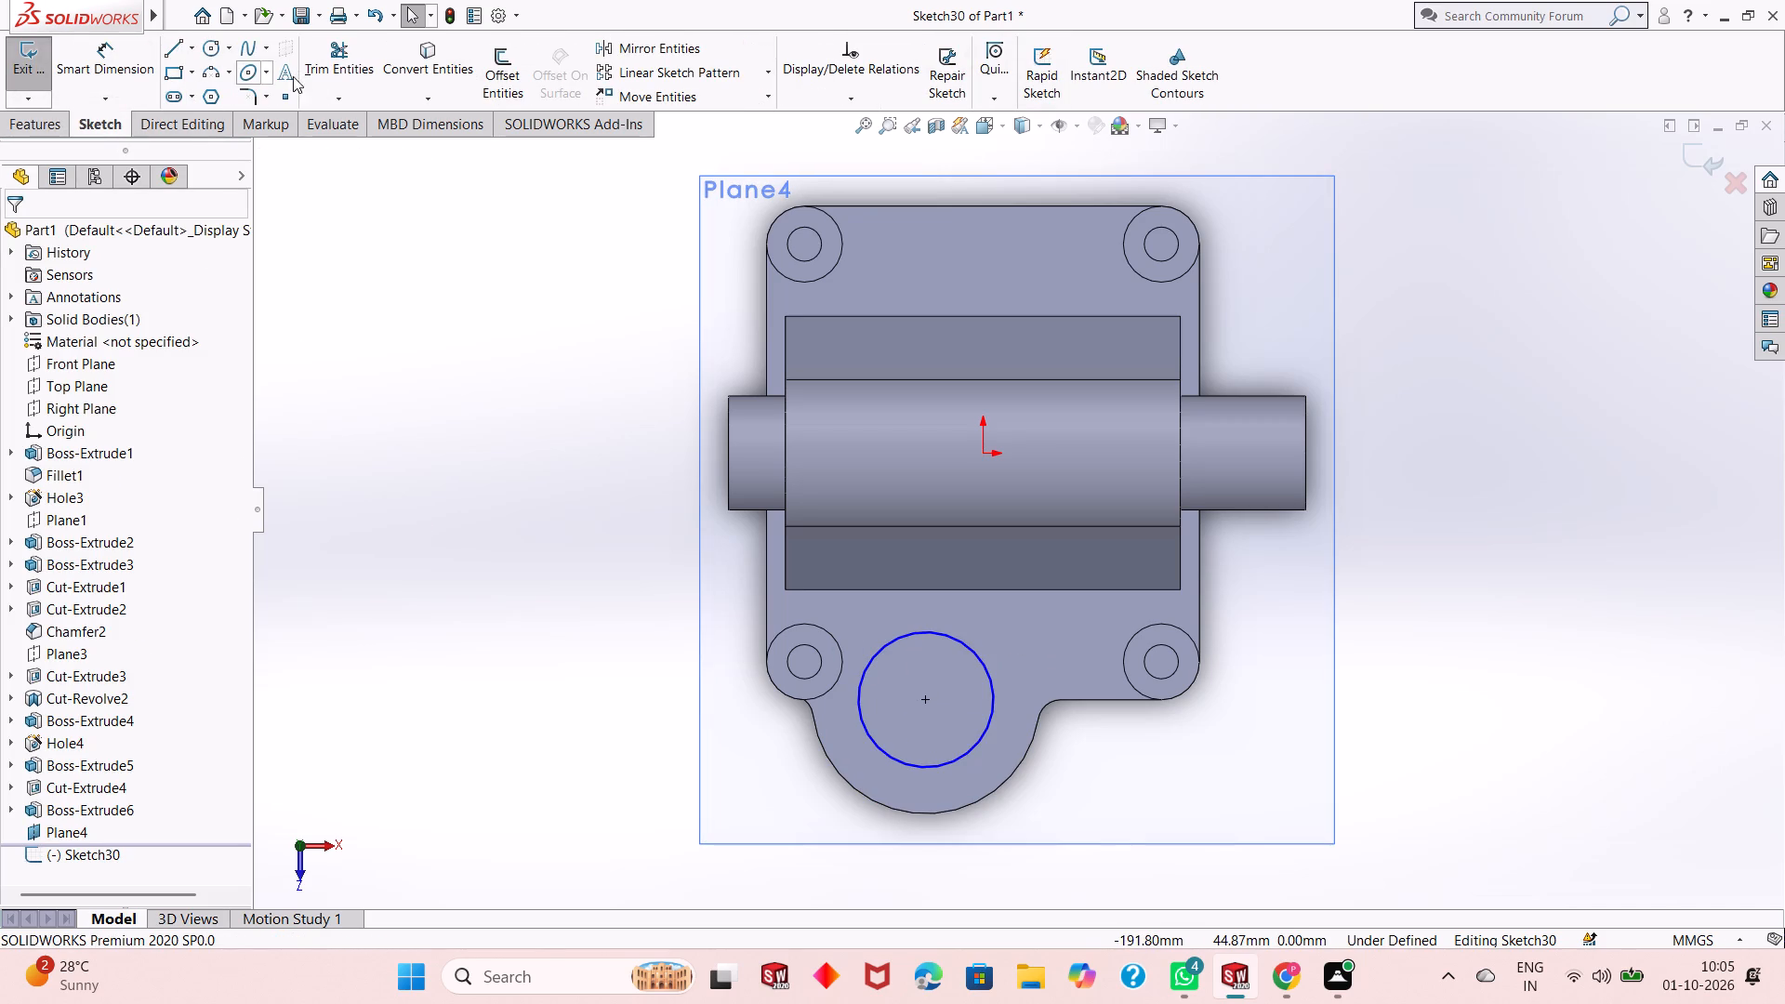
{"action": "left_click", "coordinate": [102, 47]}
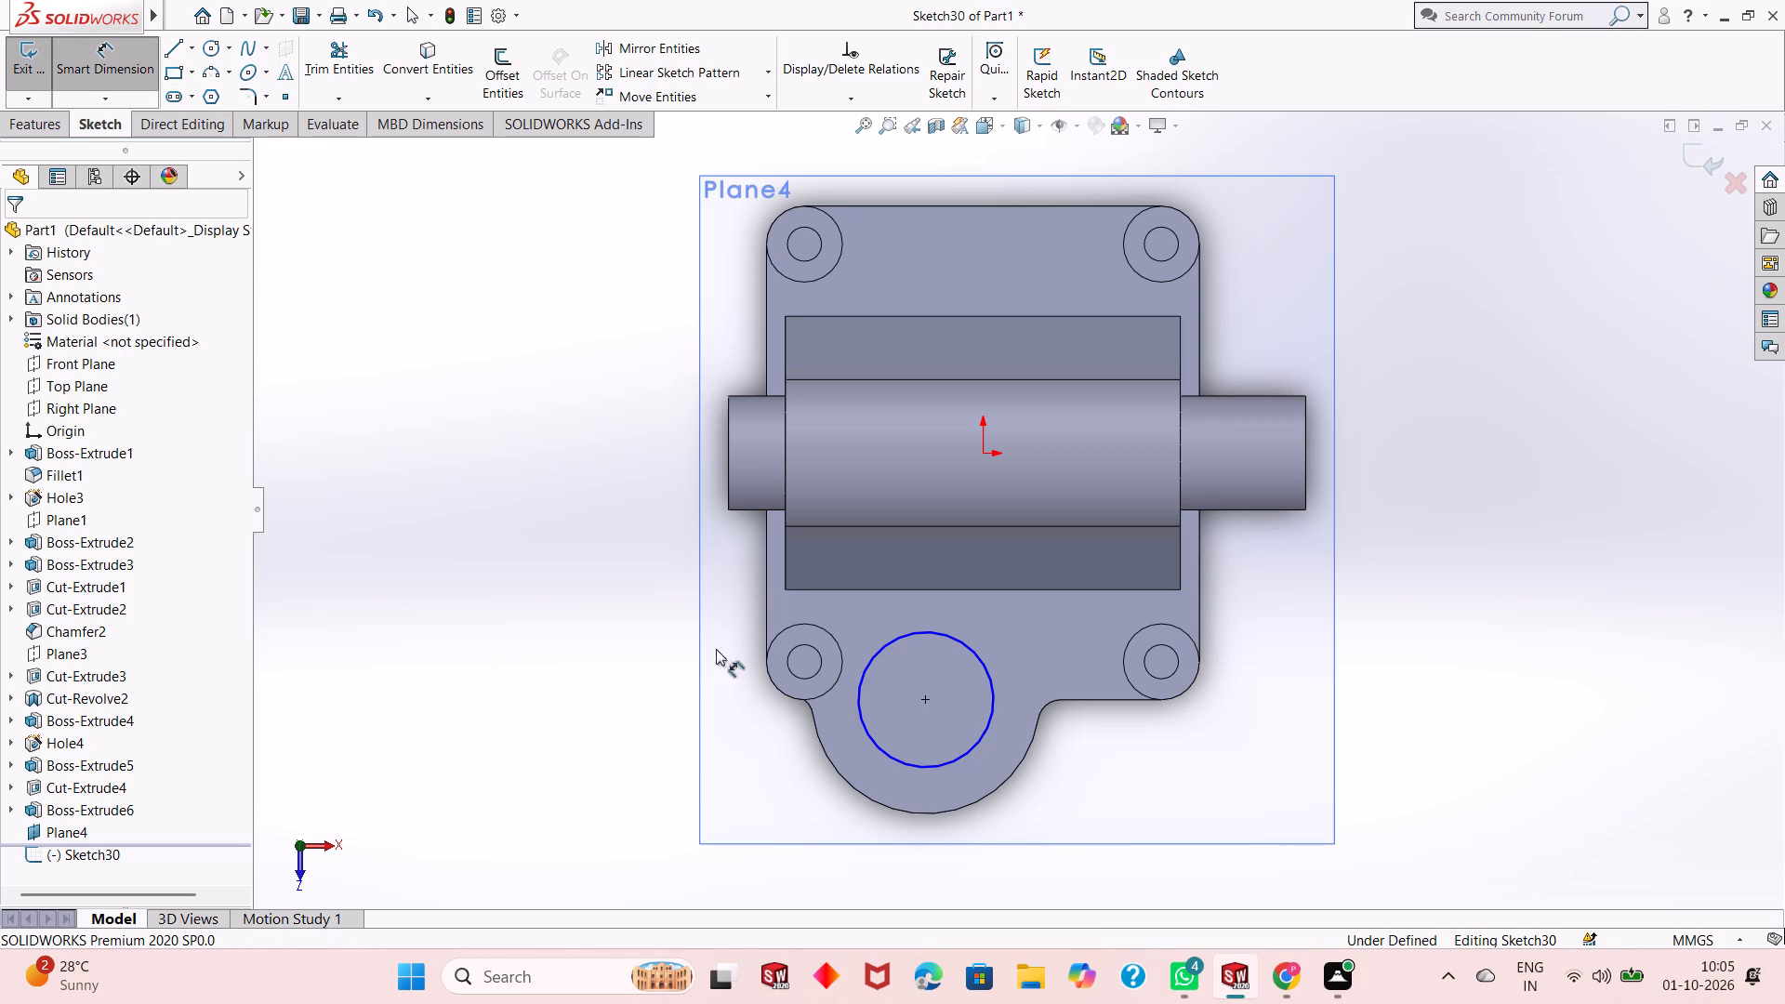
{"action": "left_click", "coordinate": [892, 759]}
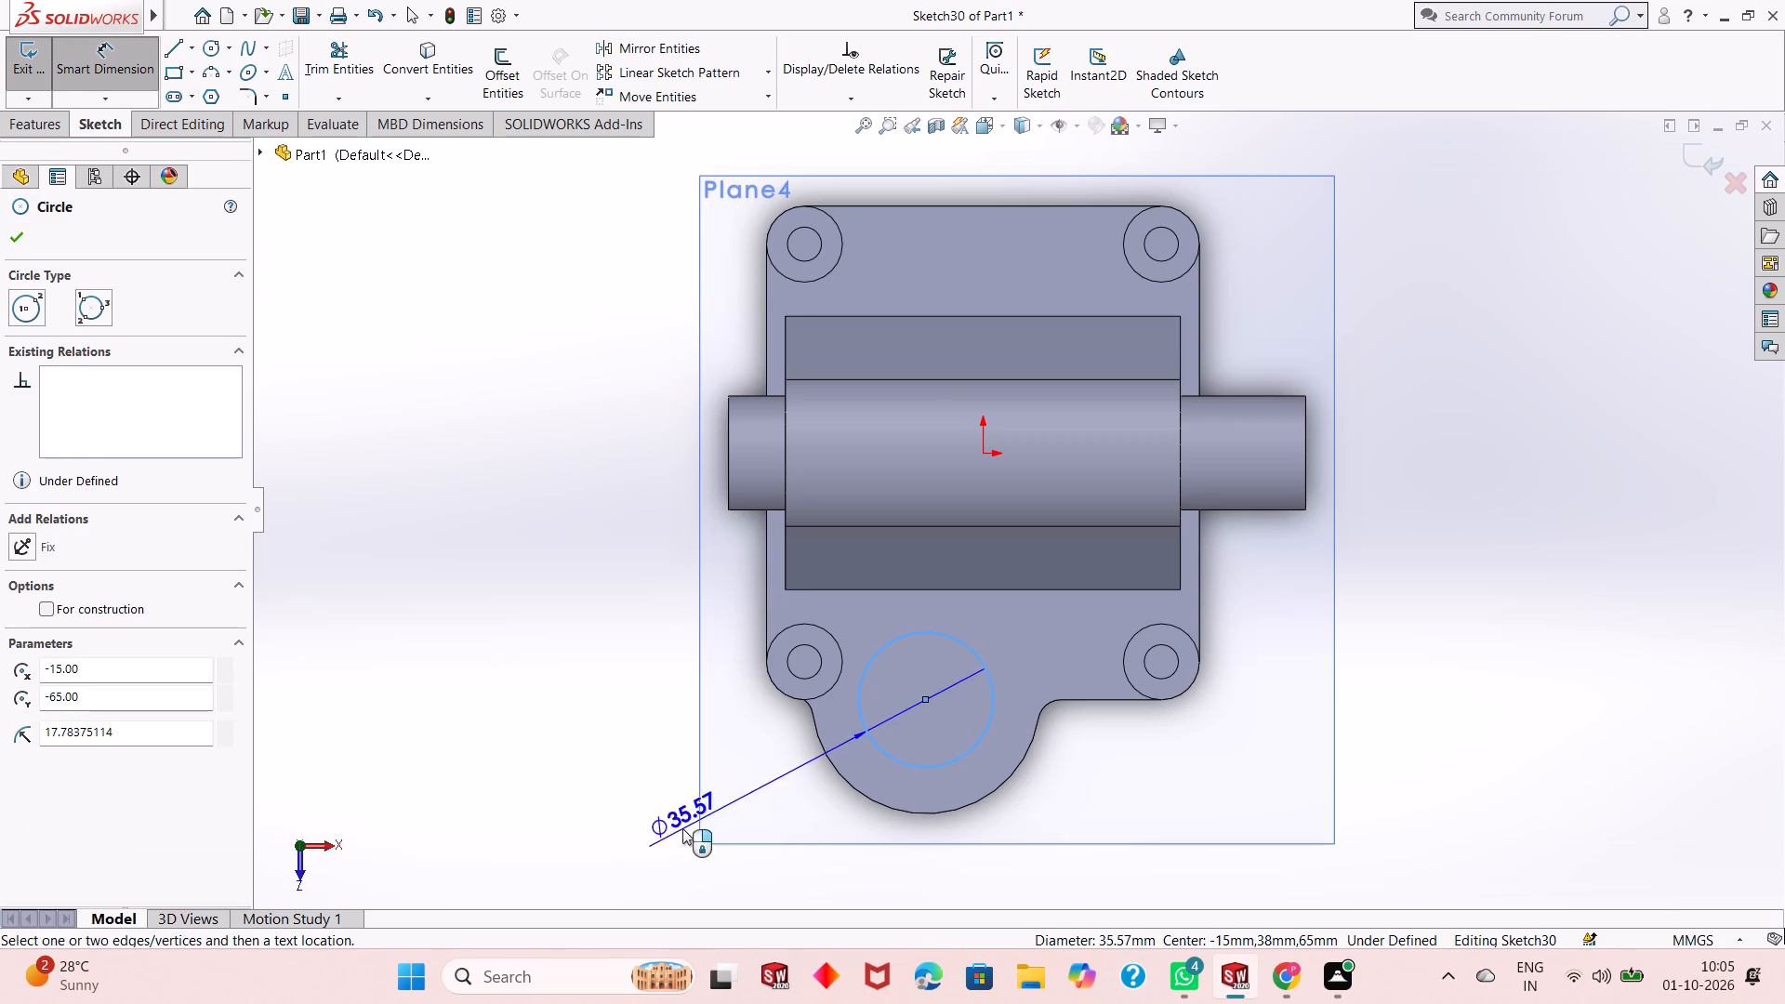
{"action": "left_click", "coordinate": [598, 832]}
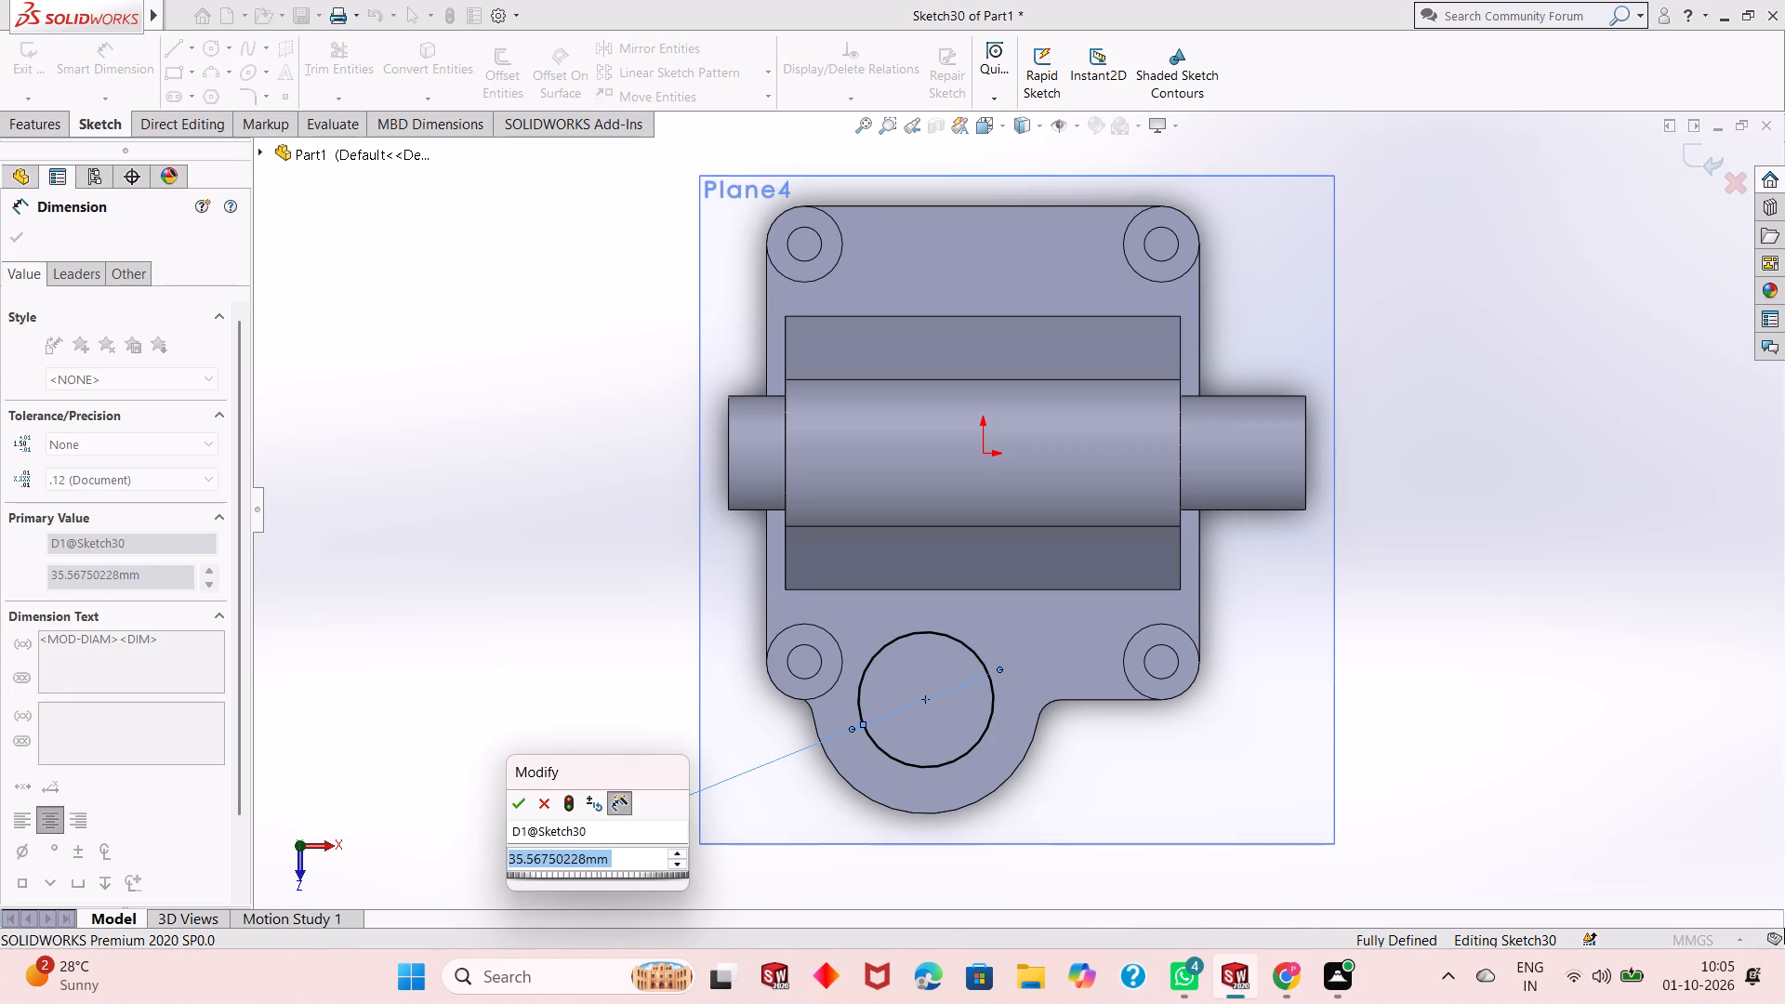
{"action": "type", "text": "40"}
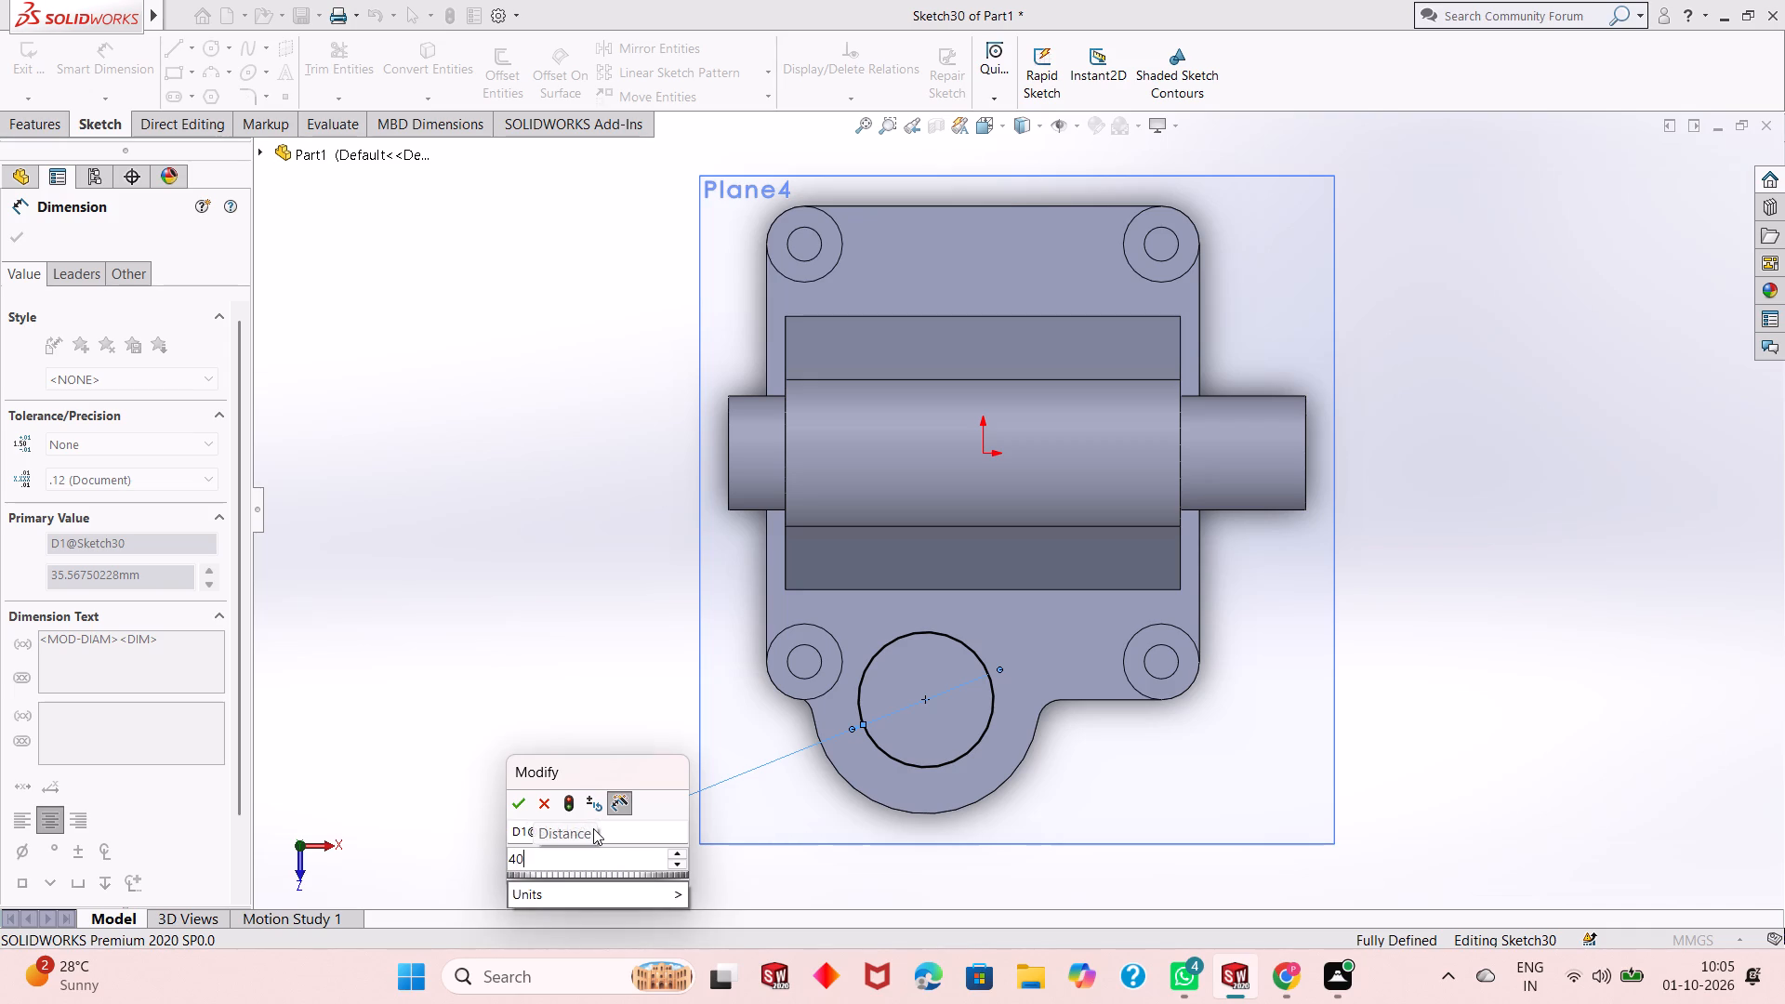
{"action": "key", "text": "Return"}
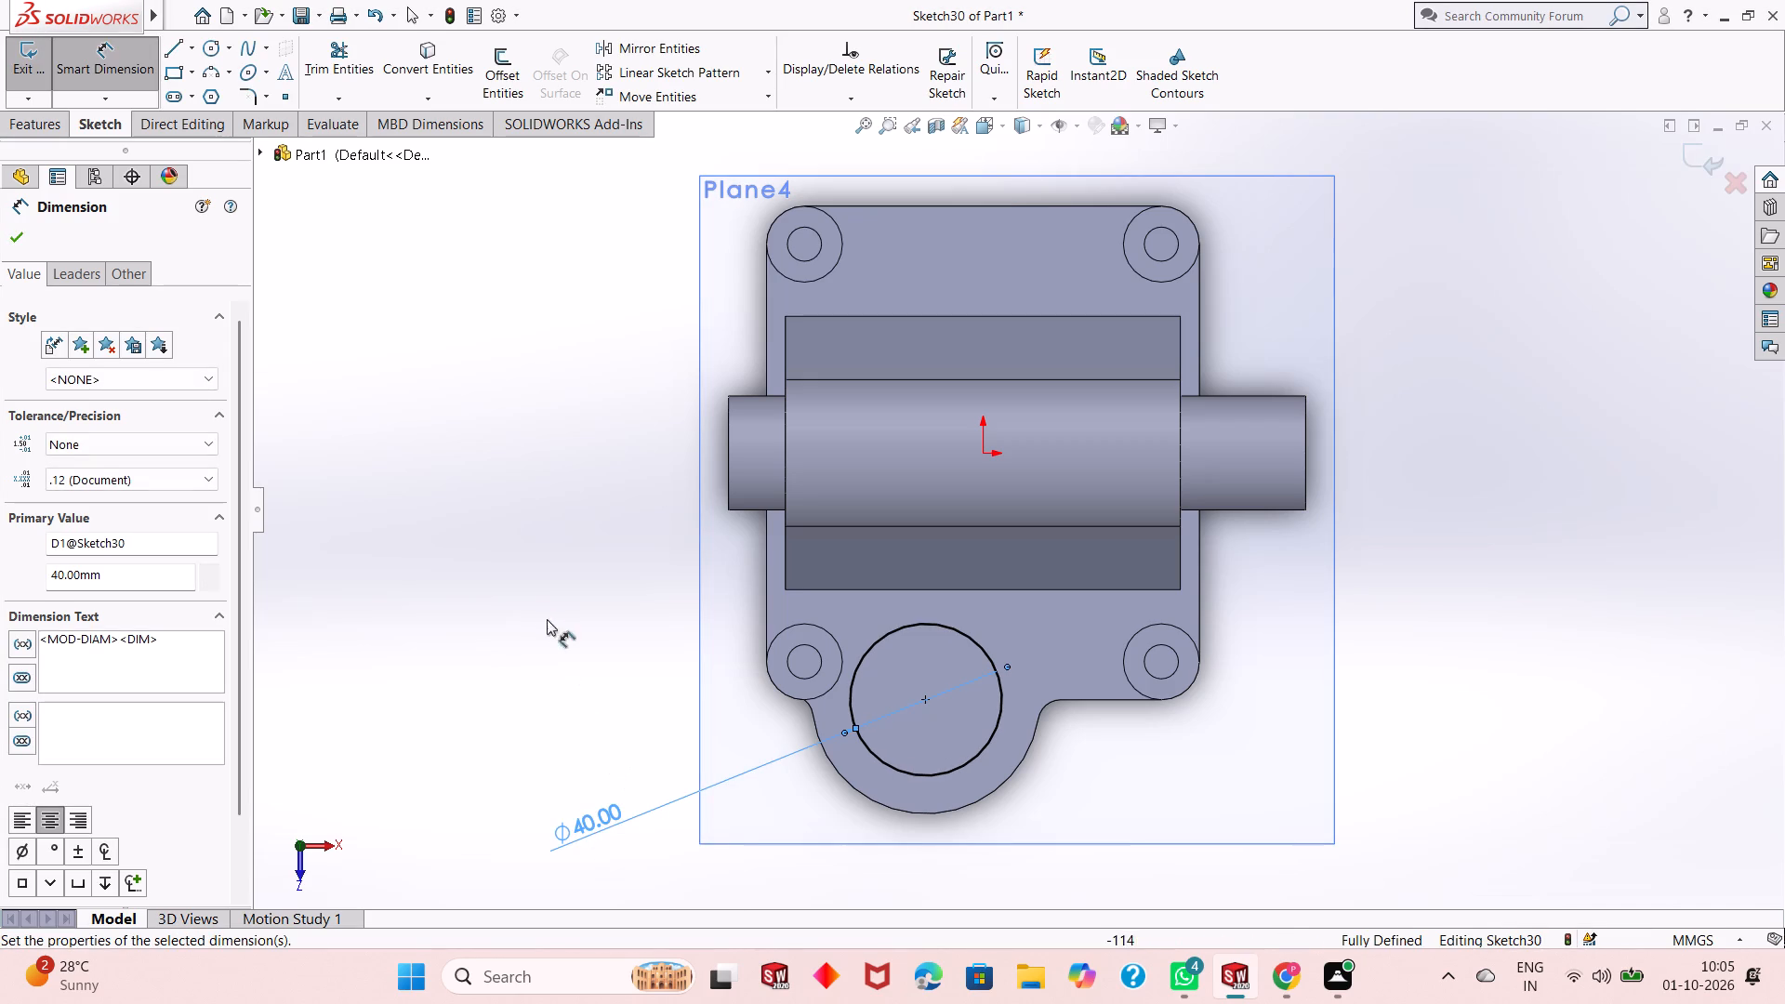
{"action": "right_click", "coordinate": [526, 598]}
{"action": "left_click", "coordinate": [558, 662]}
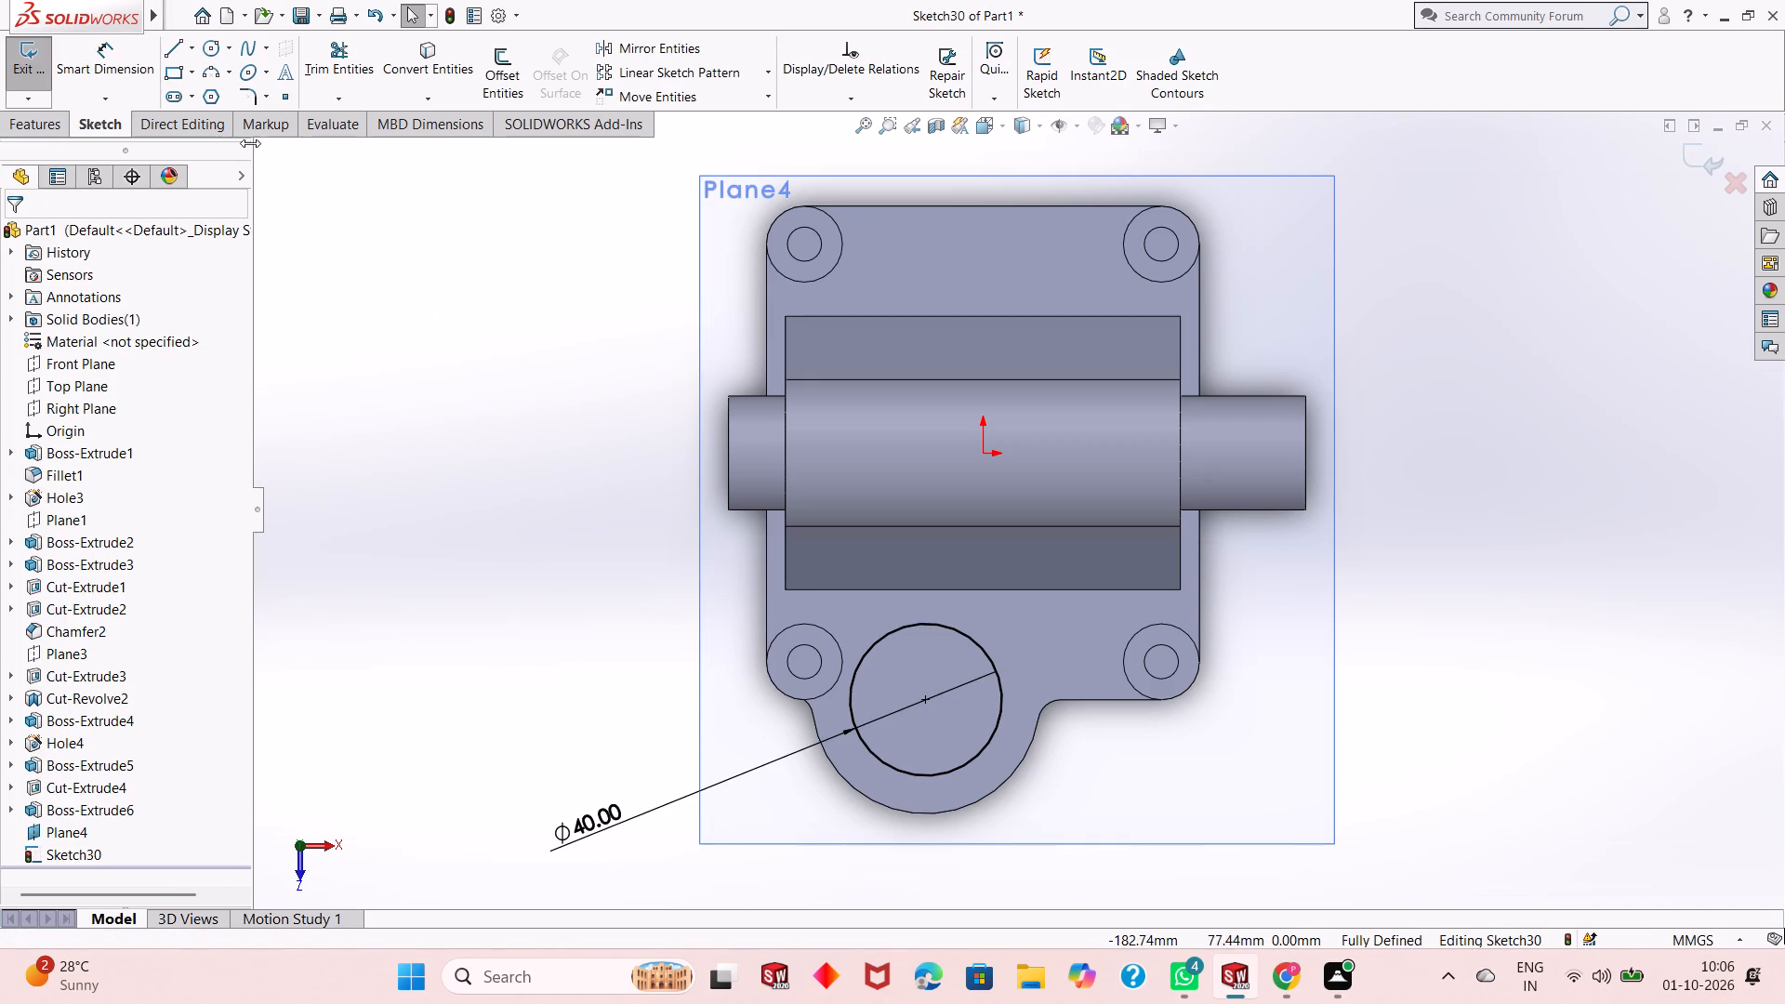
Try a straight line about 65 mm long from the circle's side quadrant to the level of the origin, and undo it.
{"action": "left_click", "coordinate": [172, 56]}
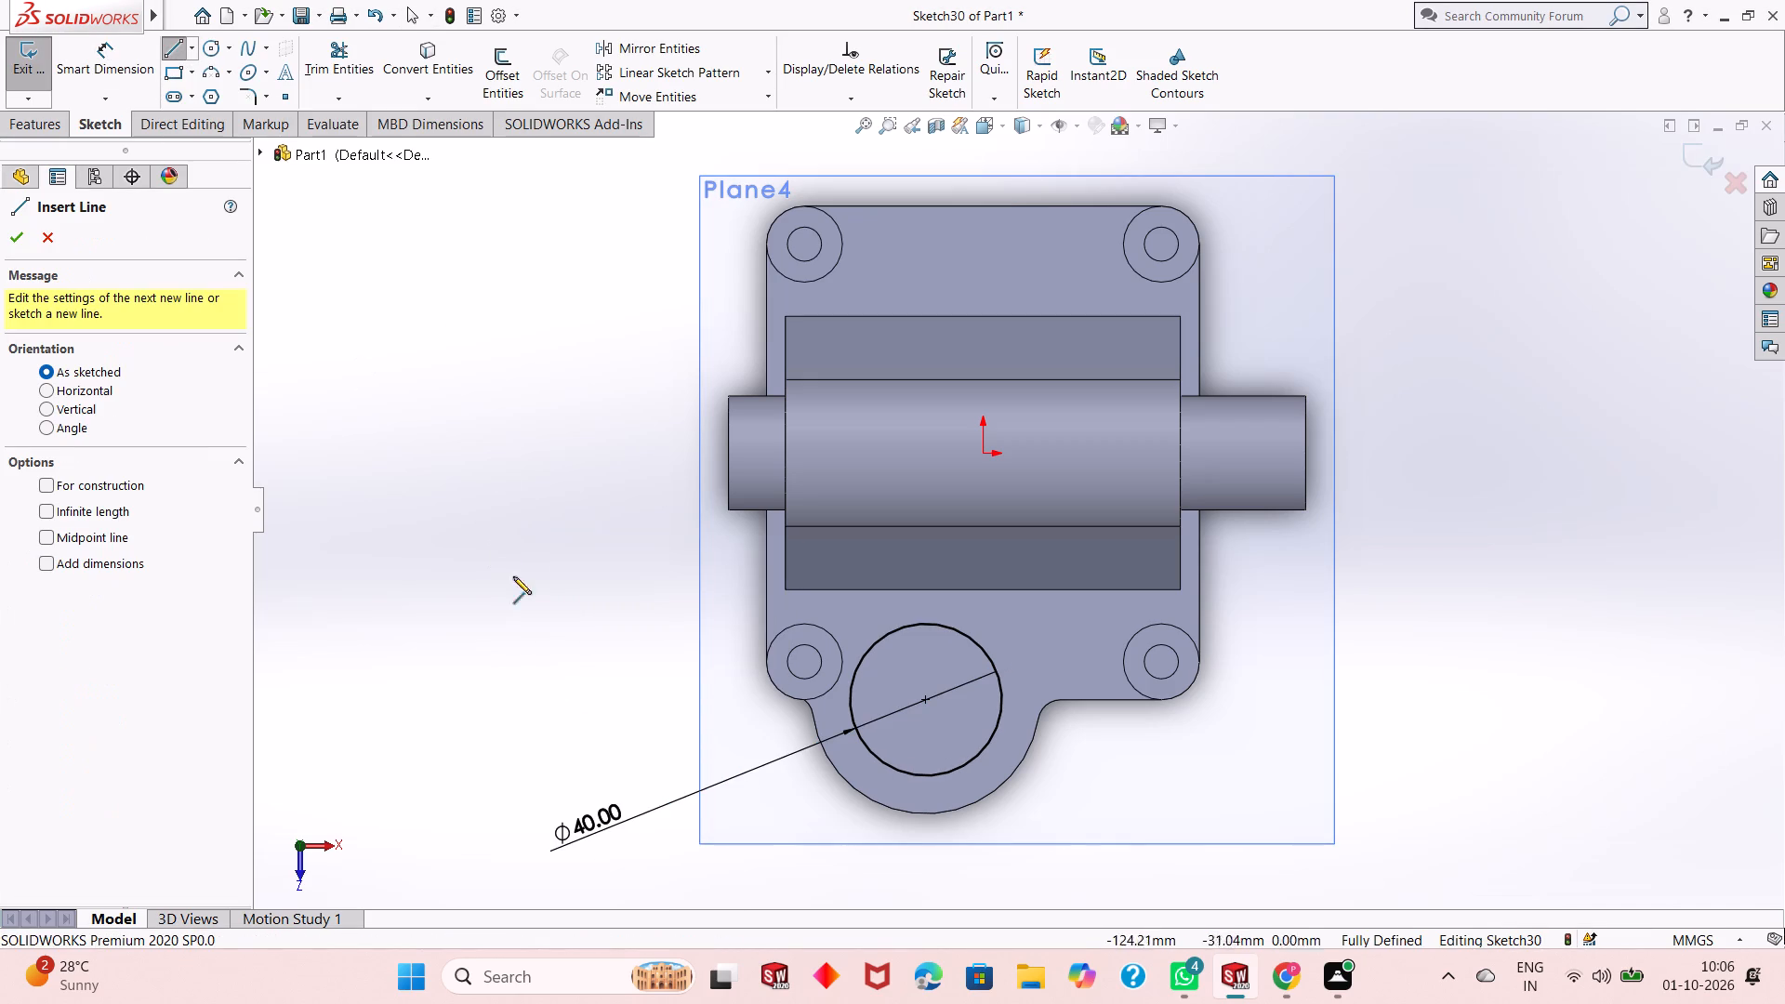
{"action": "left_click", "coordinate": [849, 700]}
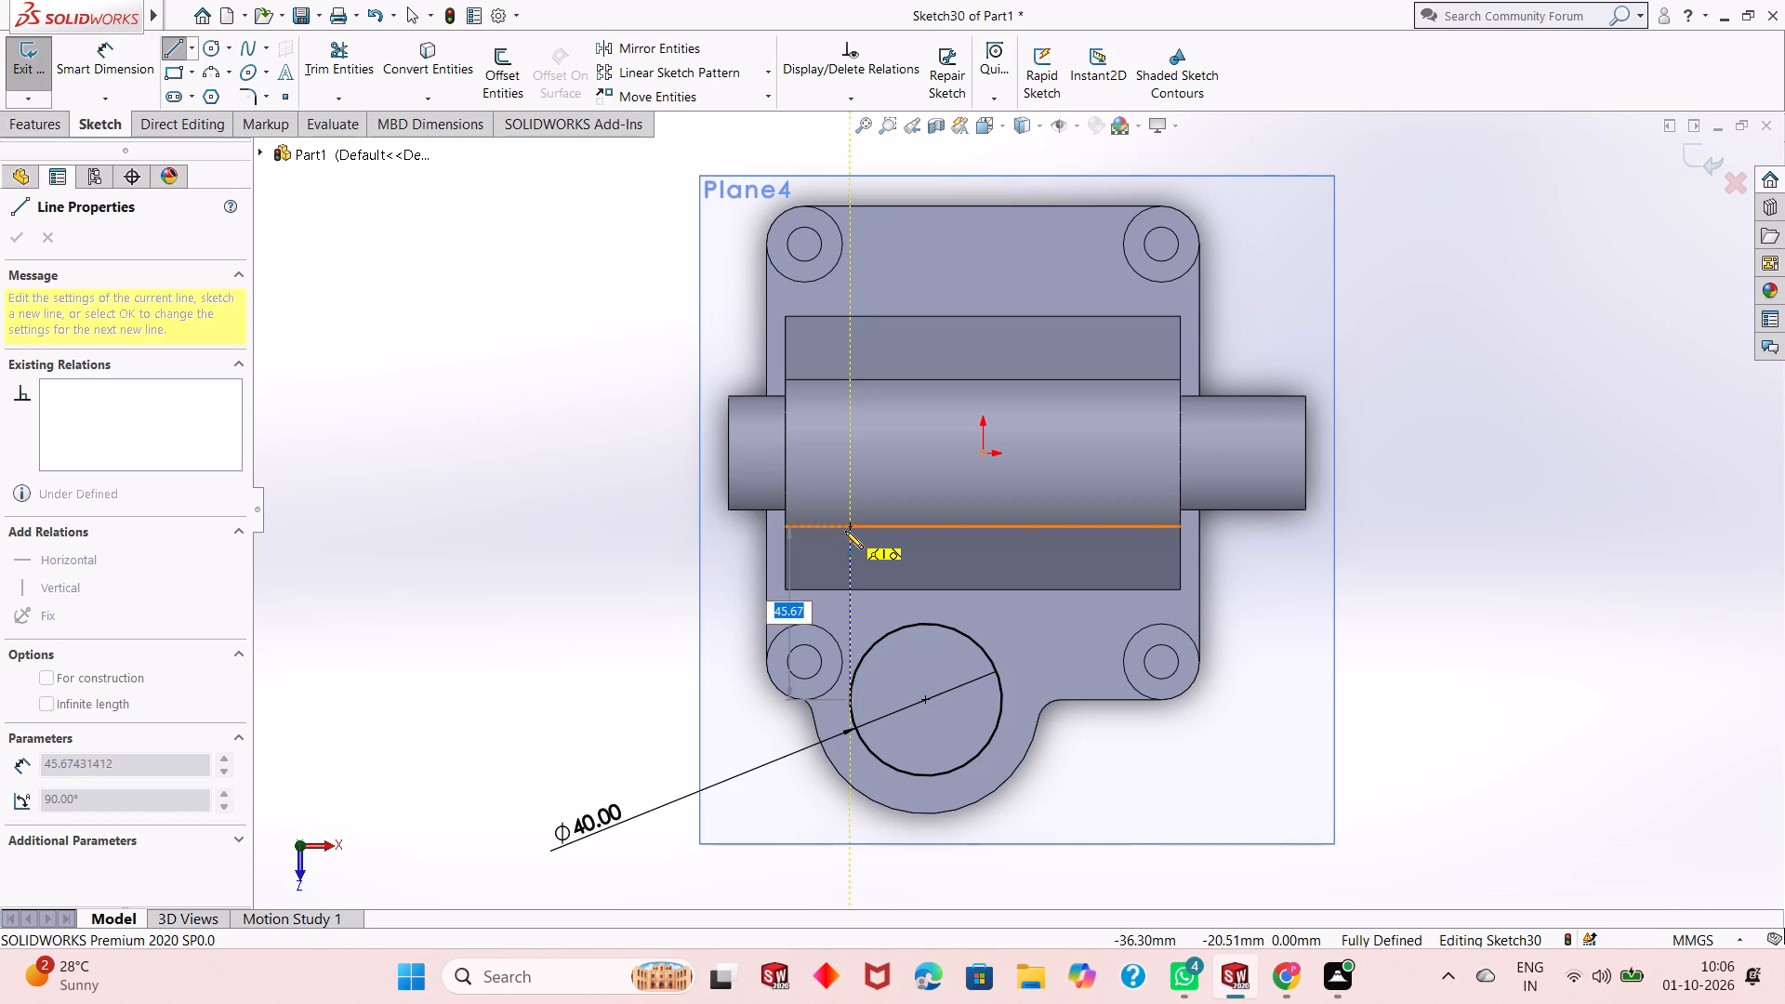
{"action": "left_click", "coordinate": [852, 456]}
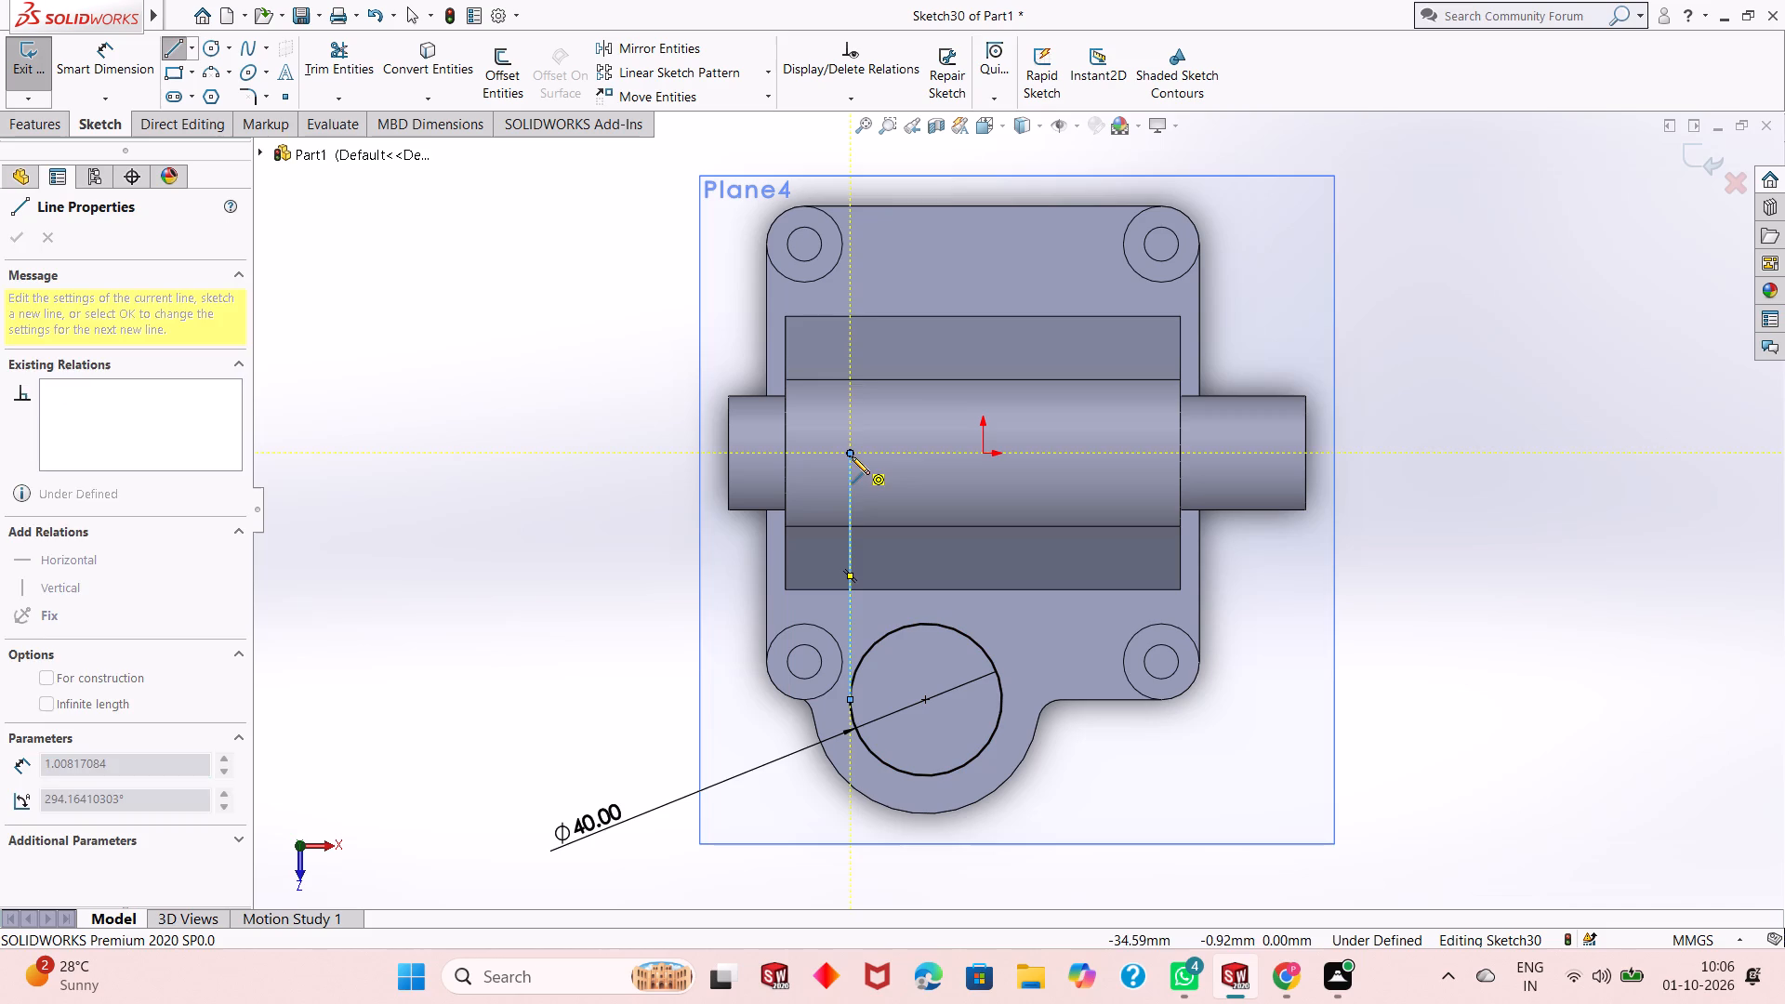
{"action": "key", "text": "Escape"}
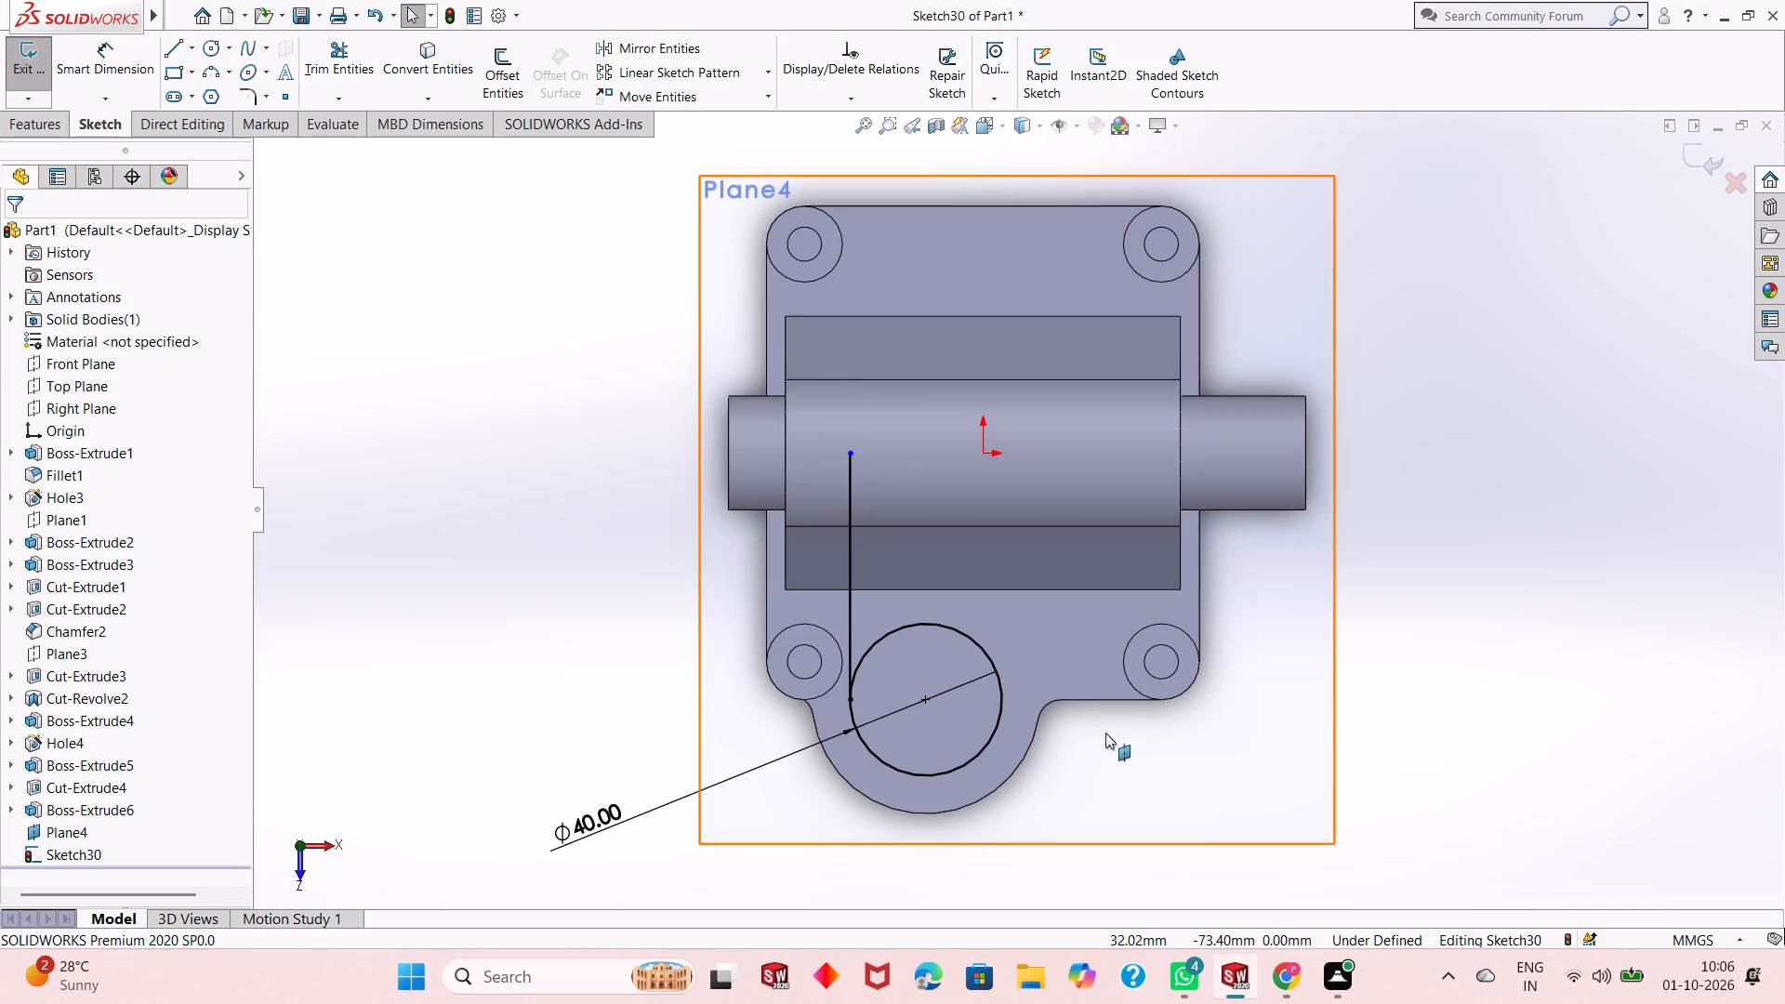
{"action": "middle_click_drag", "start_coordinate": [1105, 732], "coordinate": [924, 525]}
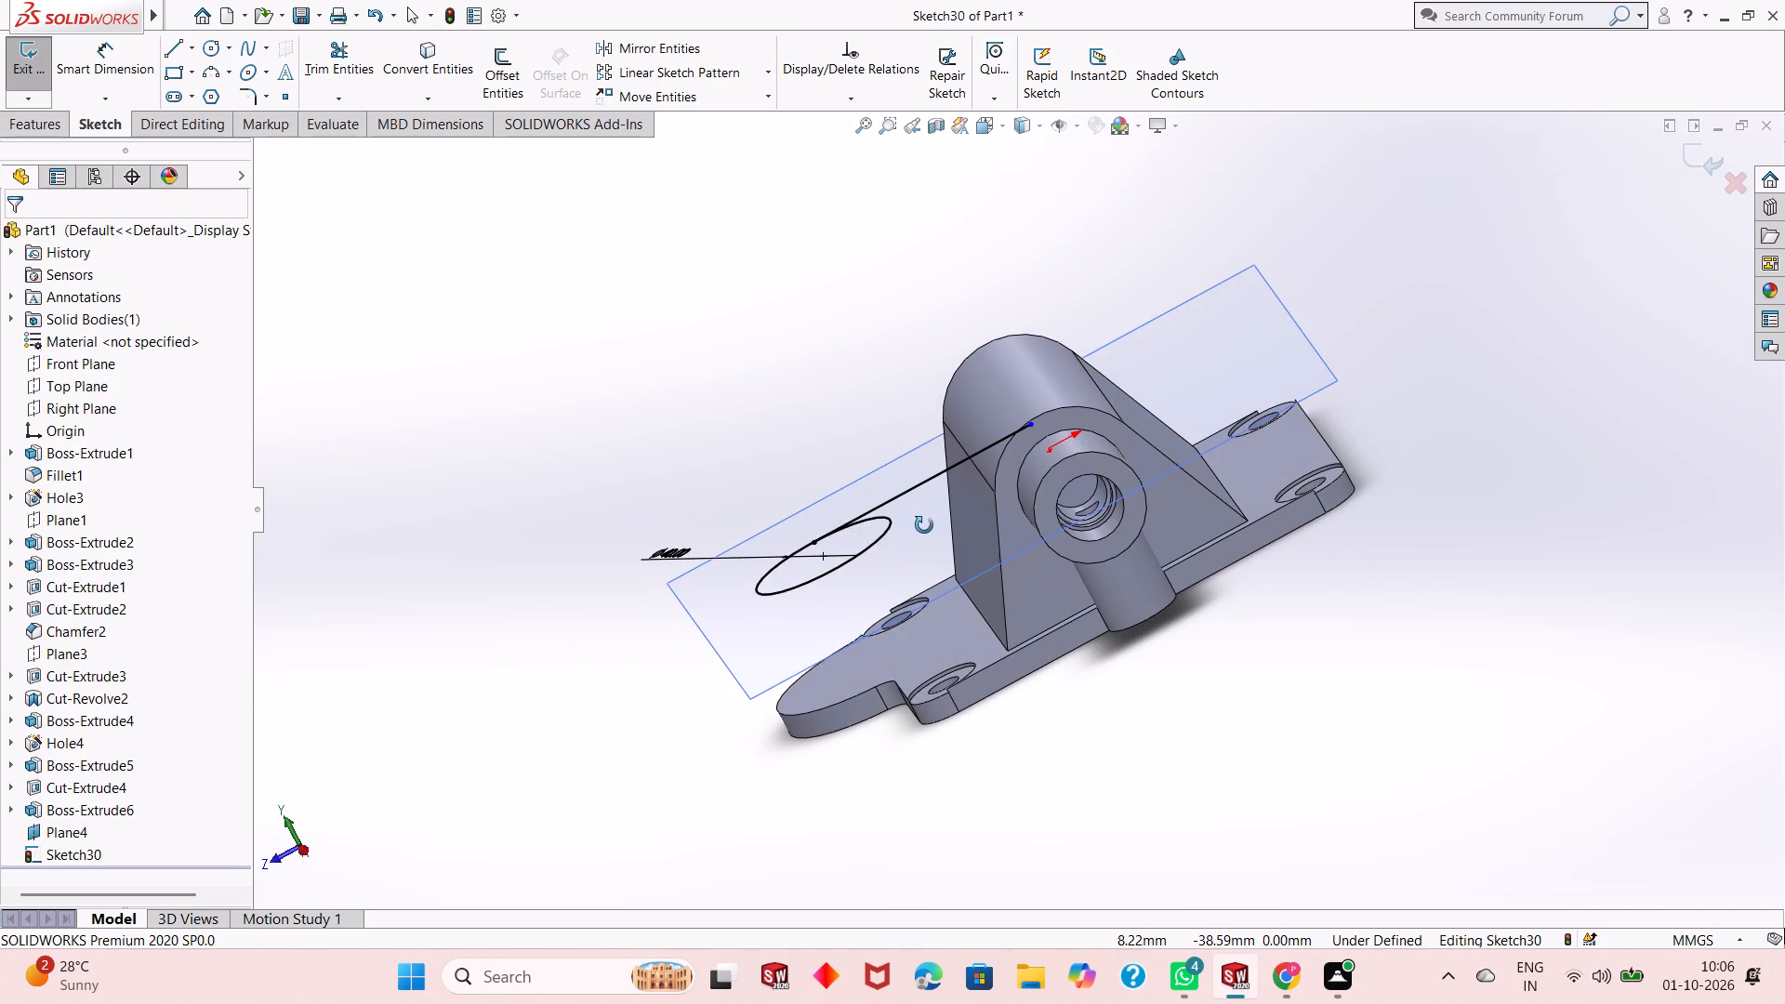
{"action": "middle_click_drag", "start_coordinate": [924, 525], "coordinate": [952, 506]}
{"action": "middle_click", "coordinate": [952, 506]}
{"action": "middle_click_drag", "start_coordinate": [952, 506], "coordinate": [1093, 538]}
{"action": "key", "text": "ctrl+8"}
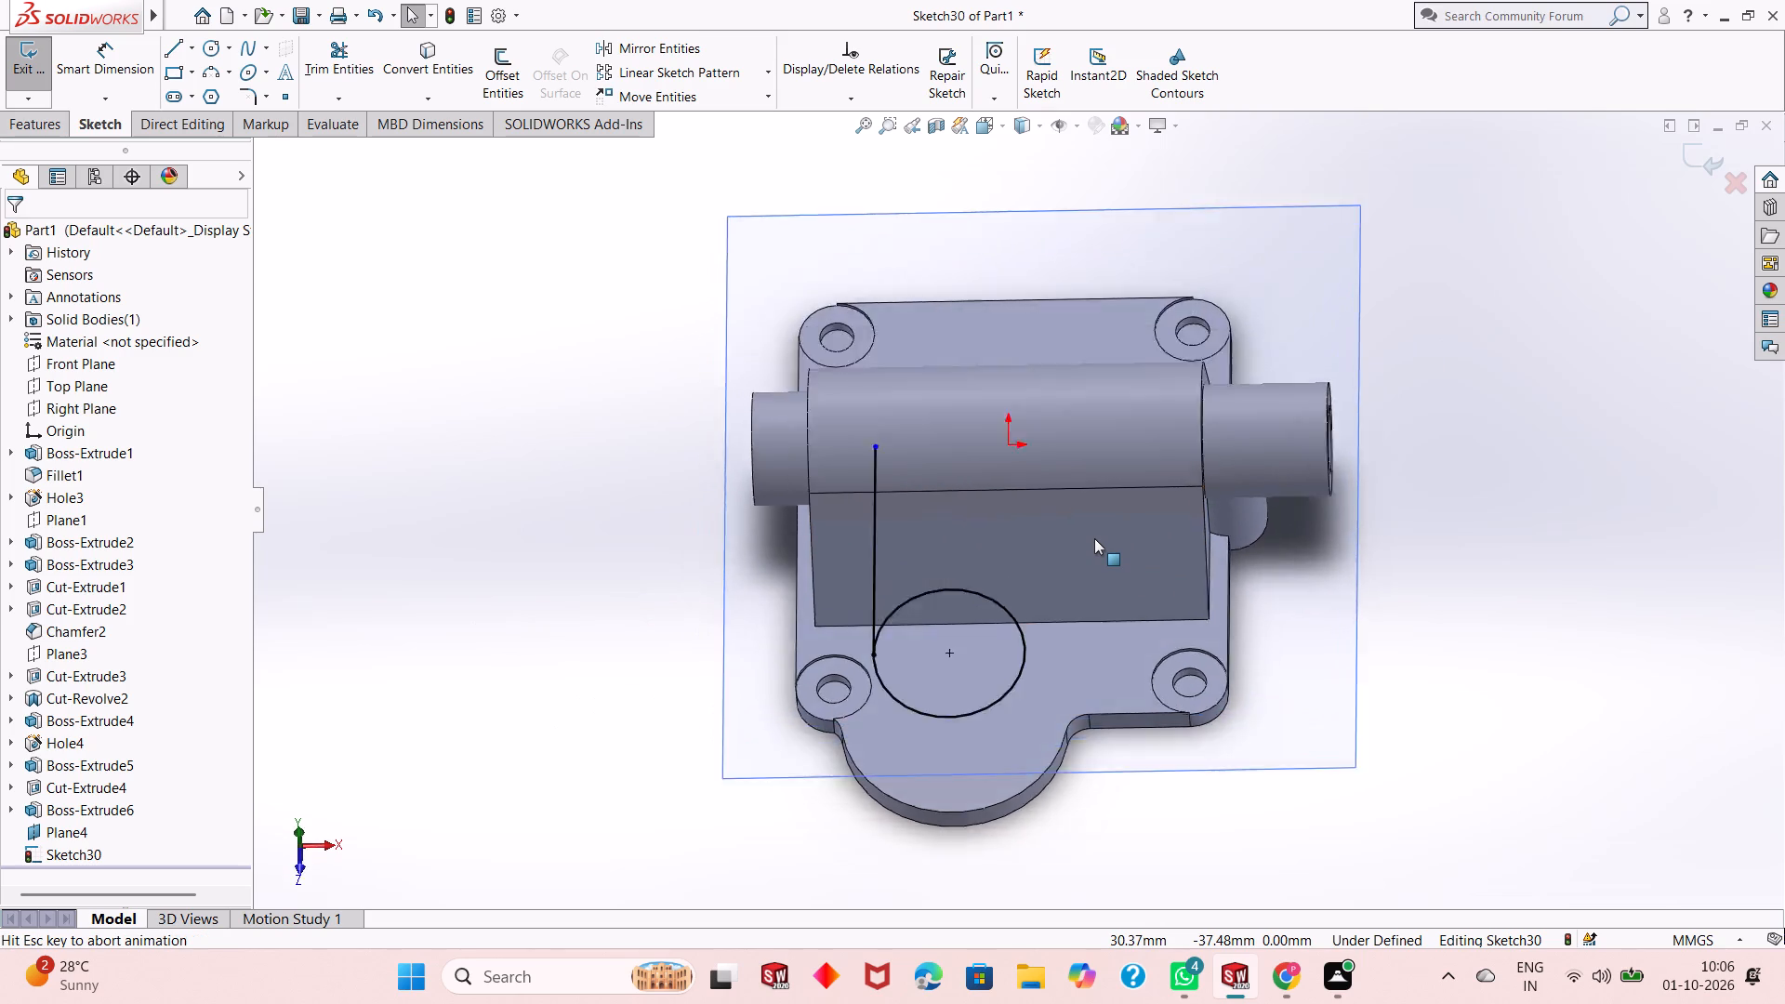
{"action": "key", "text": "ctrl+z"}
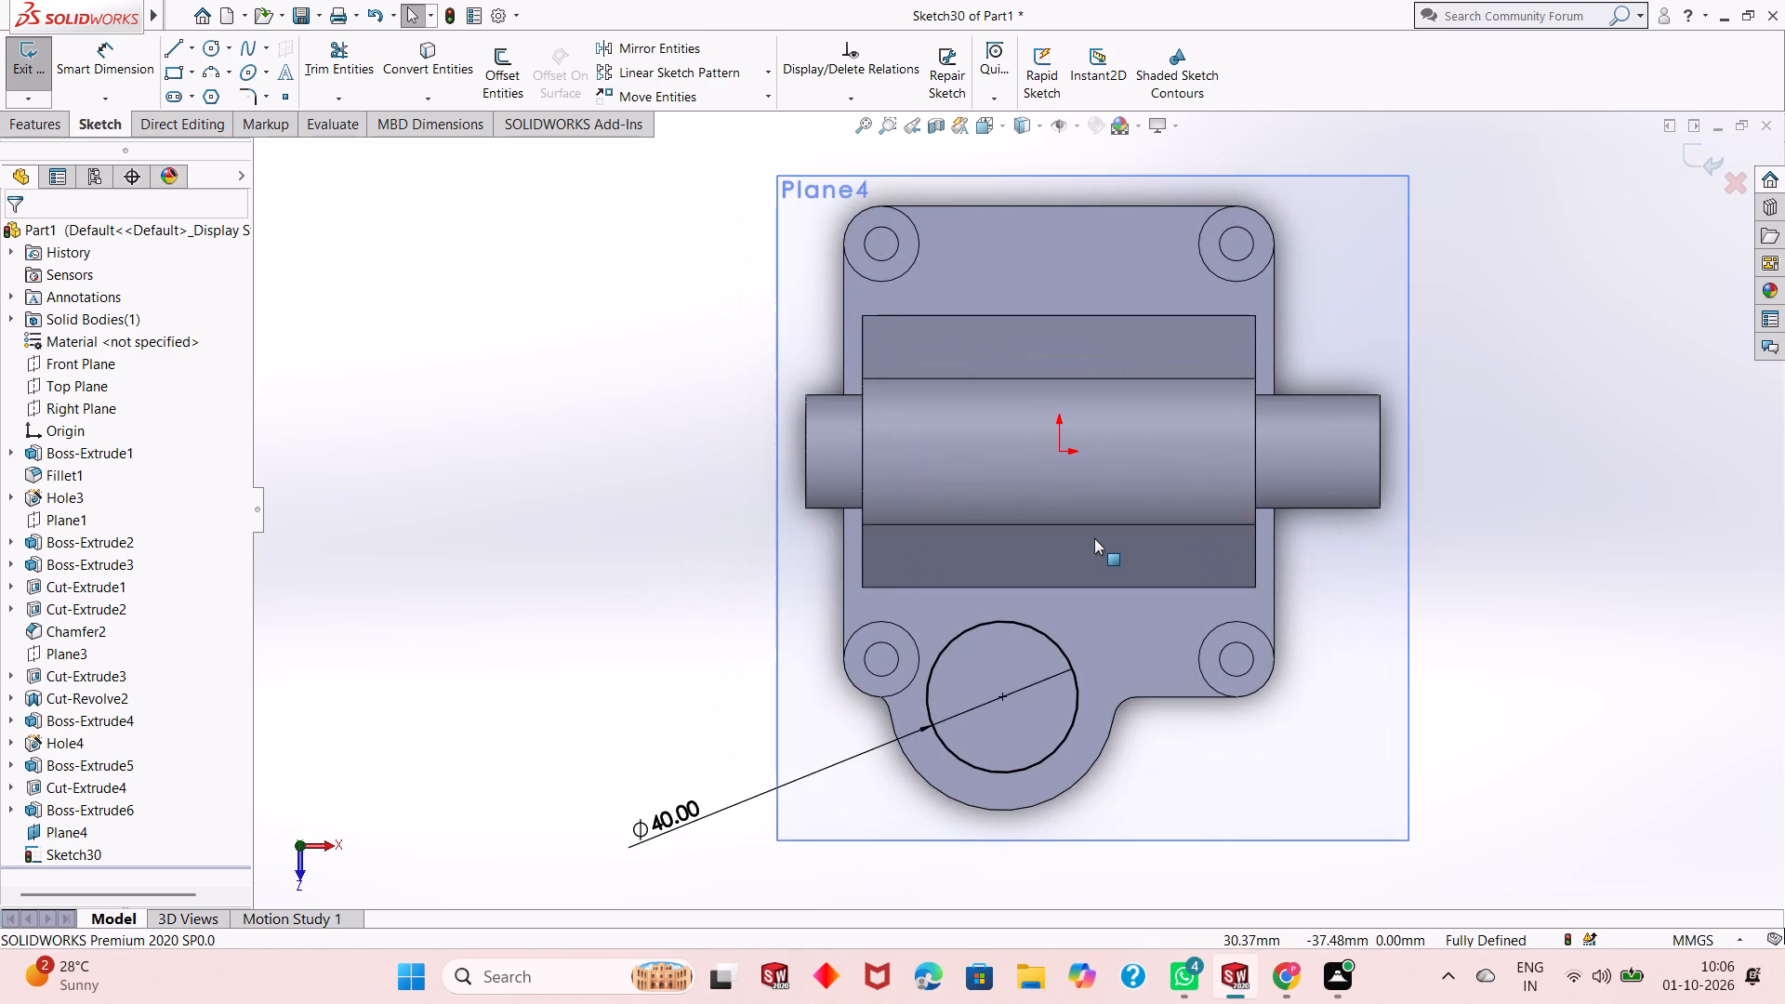
Sketch an open three-line profile joining the circle's two side quadrants, with parallel sides about 44 mm long reaching into the body's sloped face.
{"action": "left_click", "coordinate": [174, 51]}
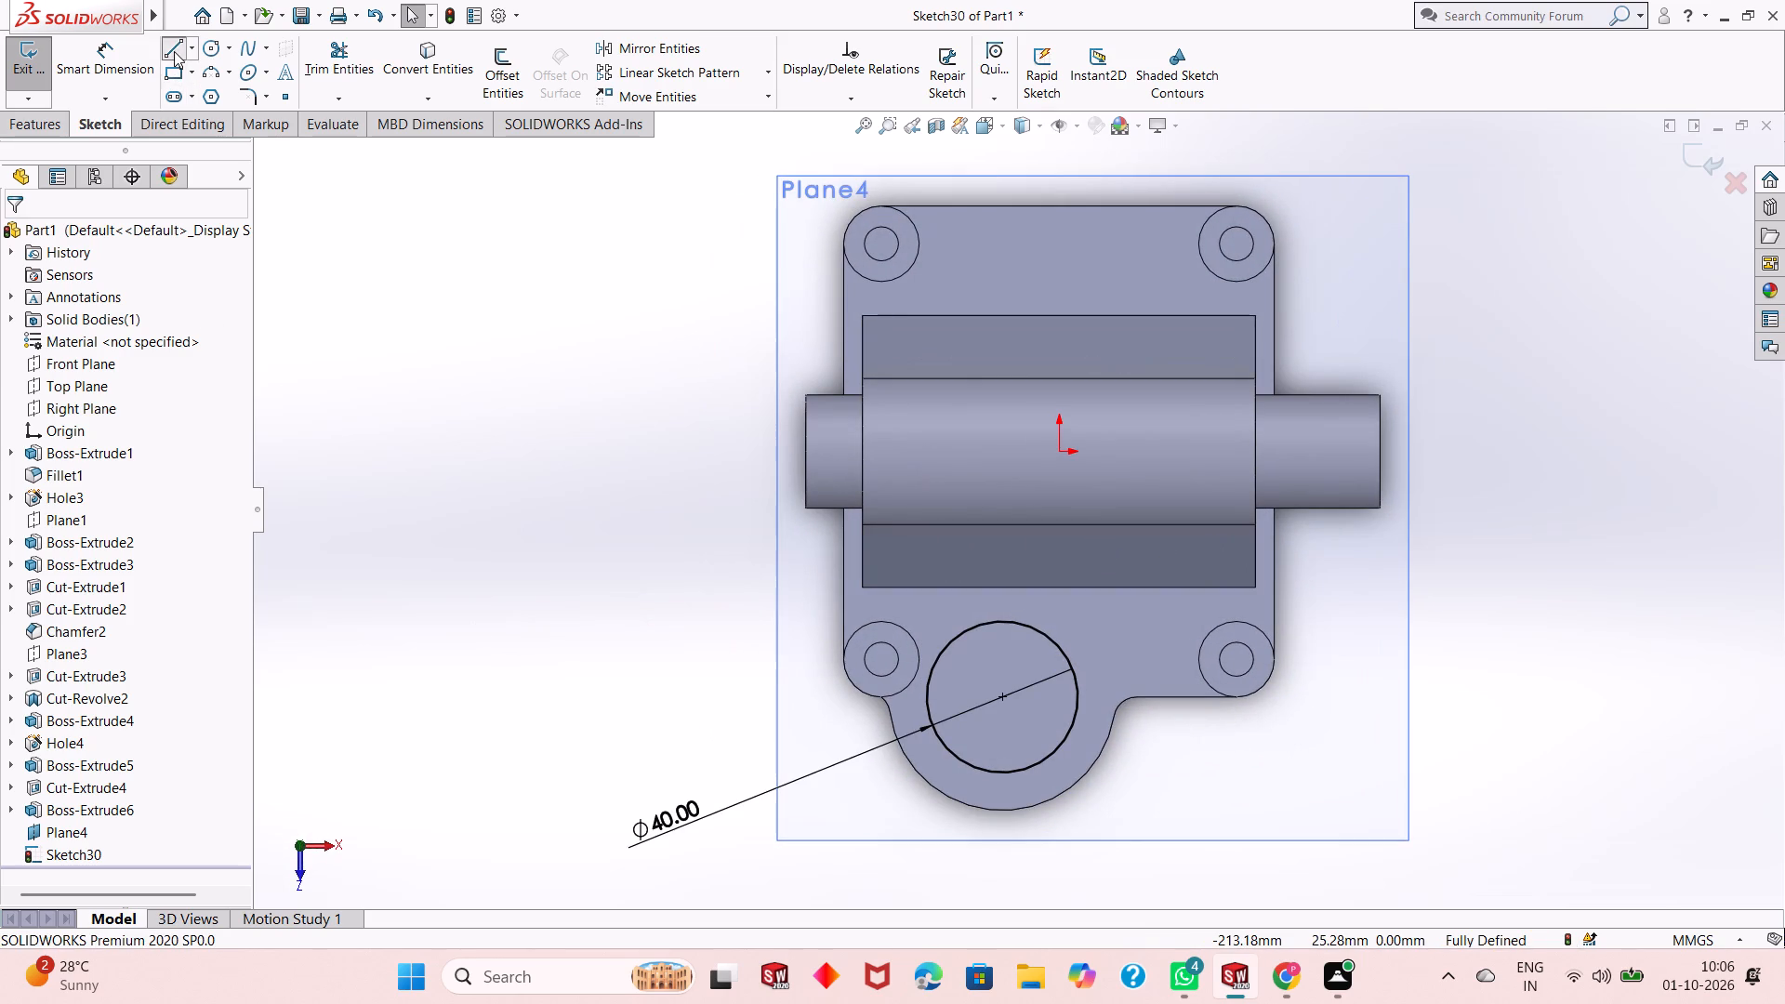
{"action": "left_click", "coordinate": [926, 697]}
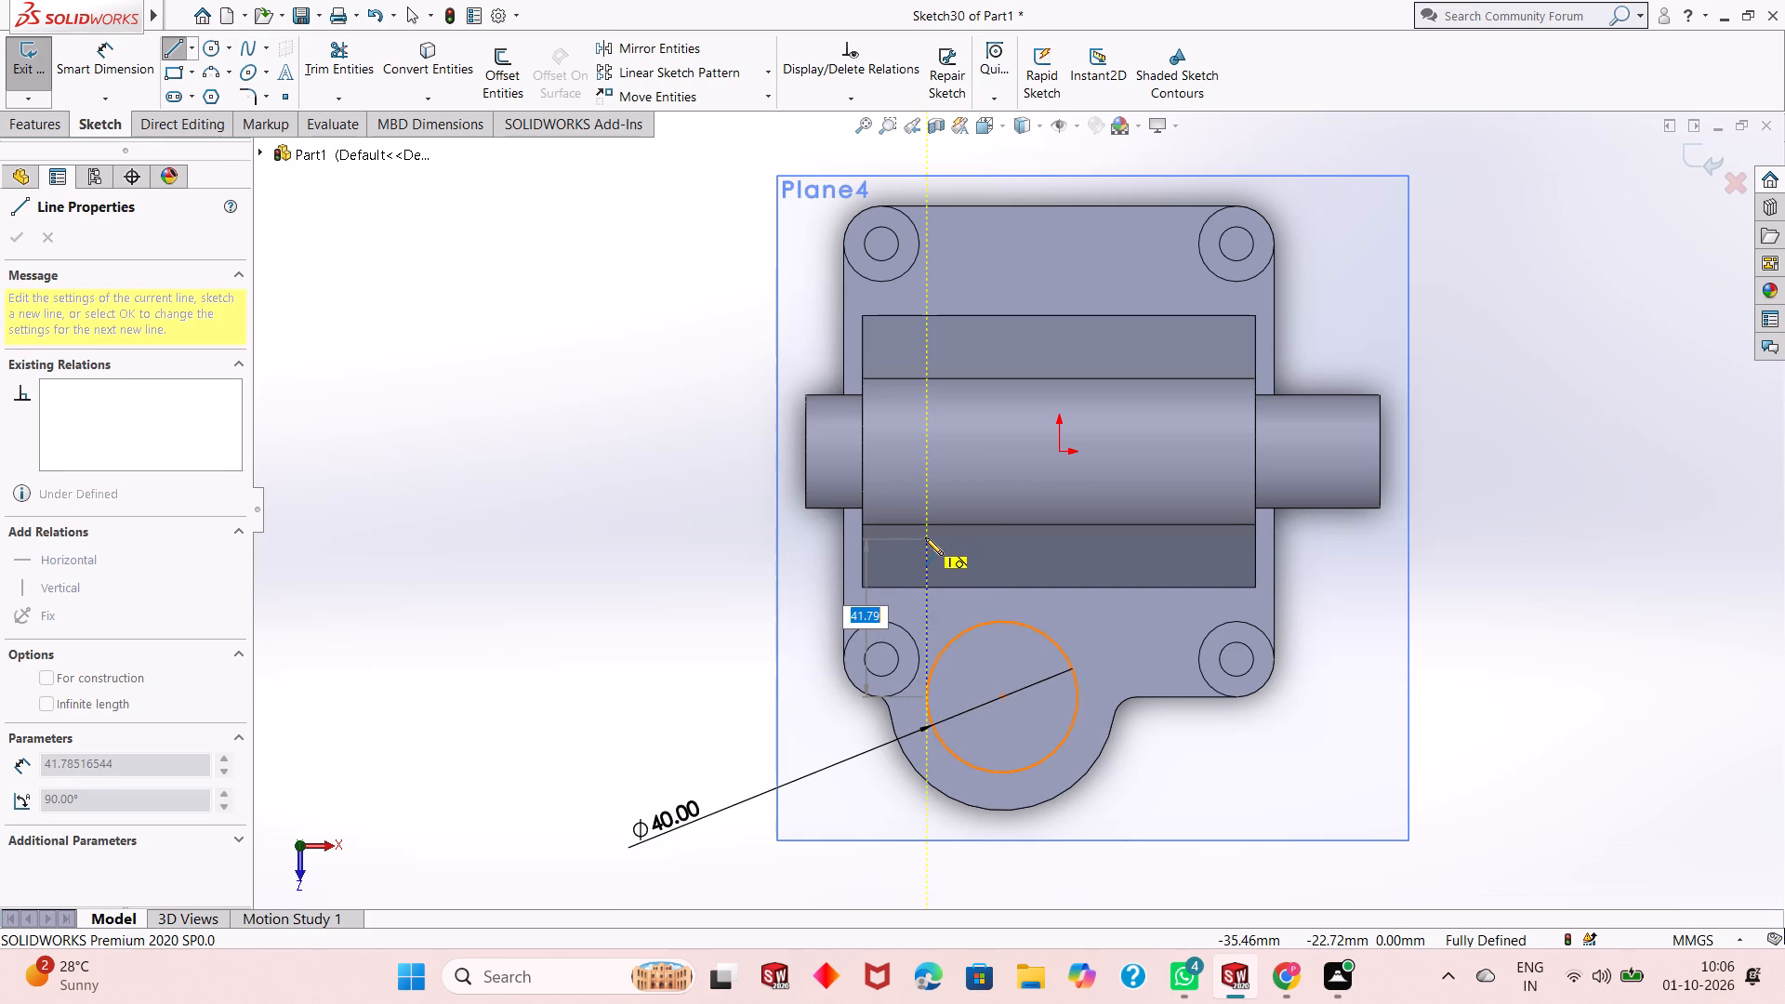
{"action": "left_click", "coordinate": [928, 532]}
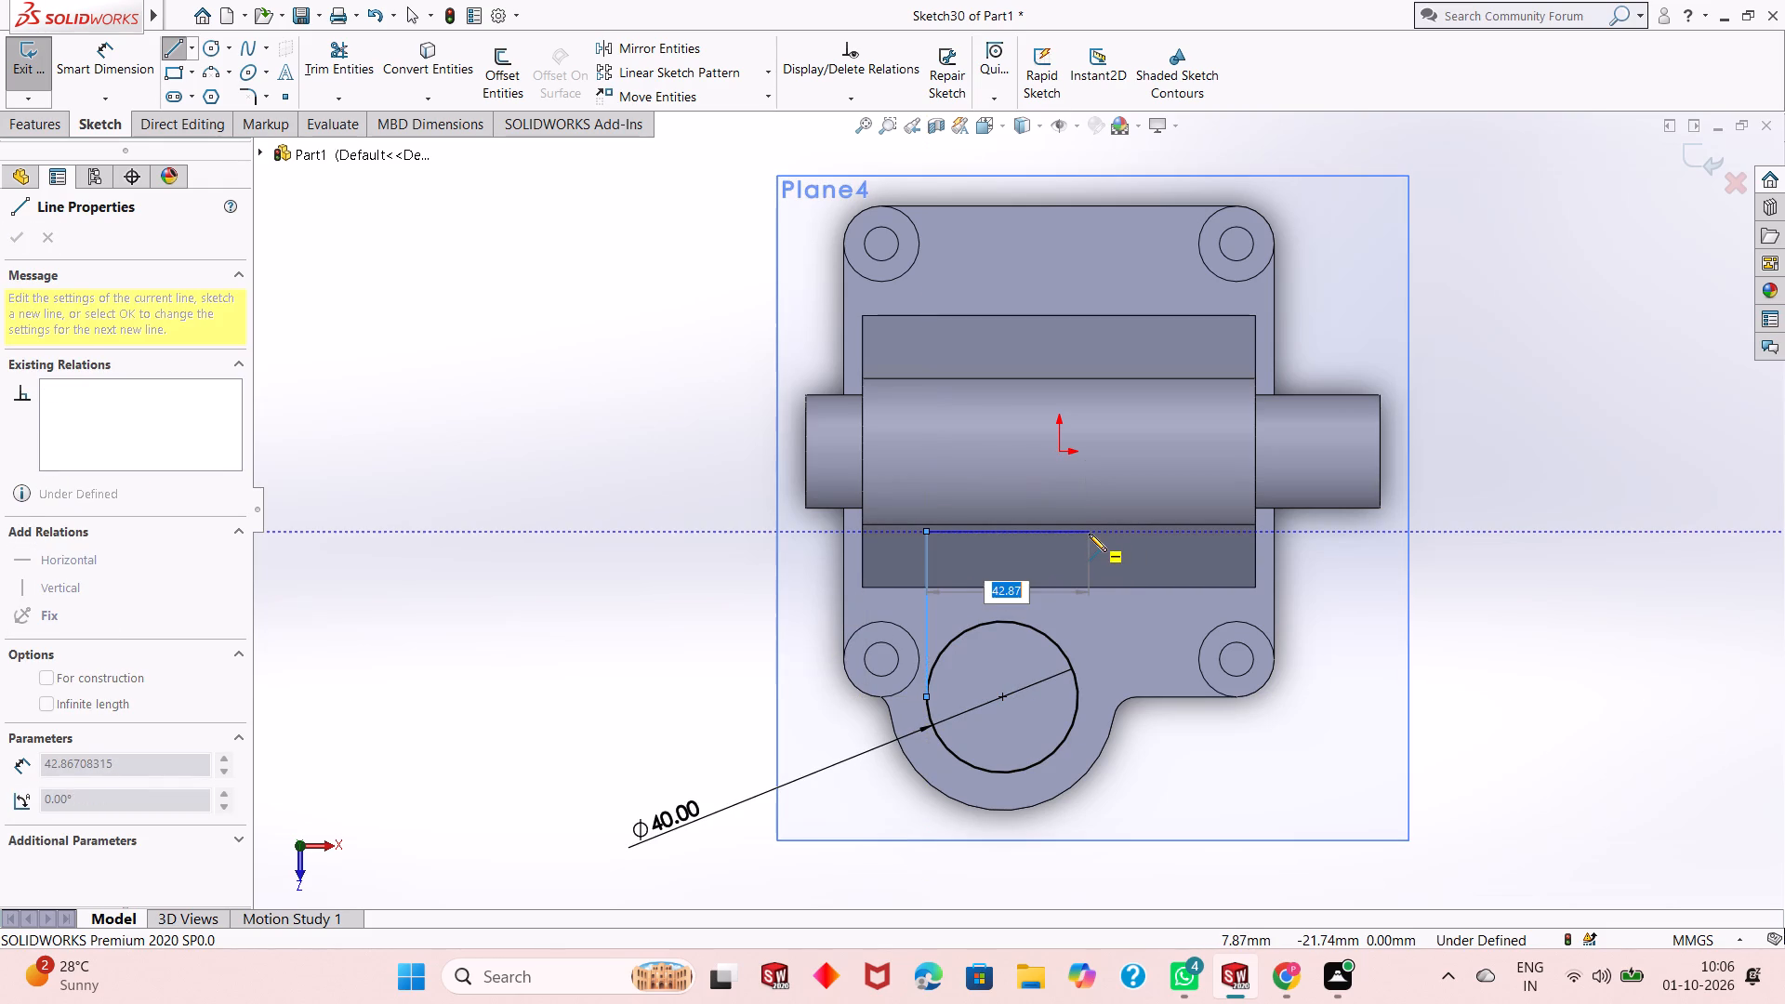
{"action": "left_click", "coordinate": [1078, 535]}
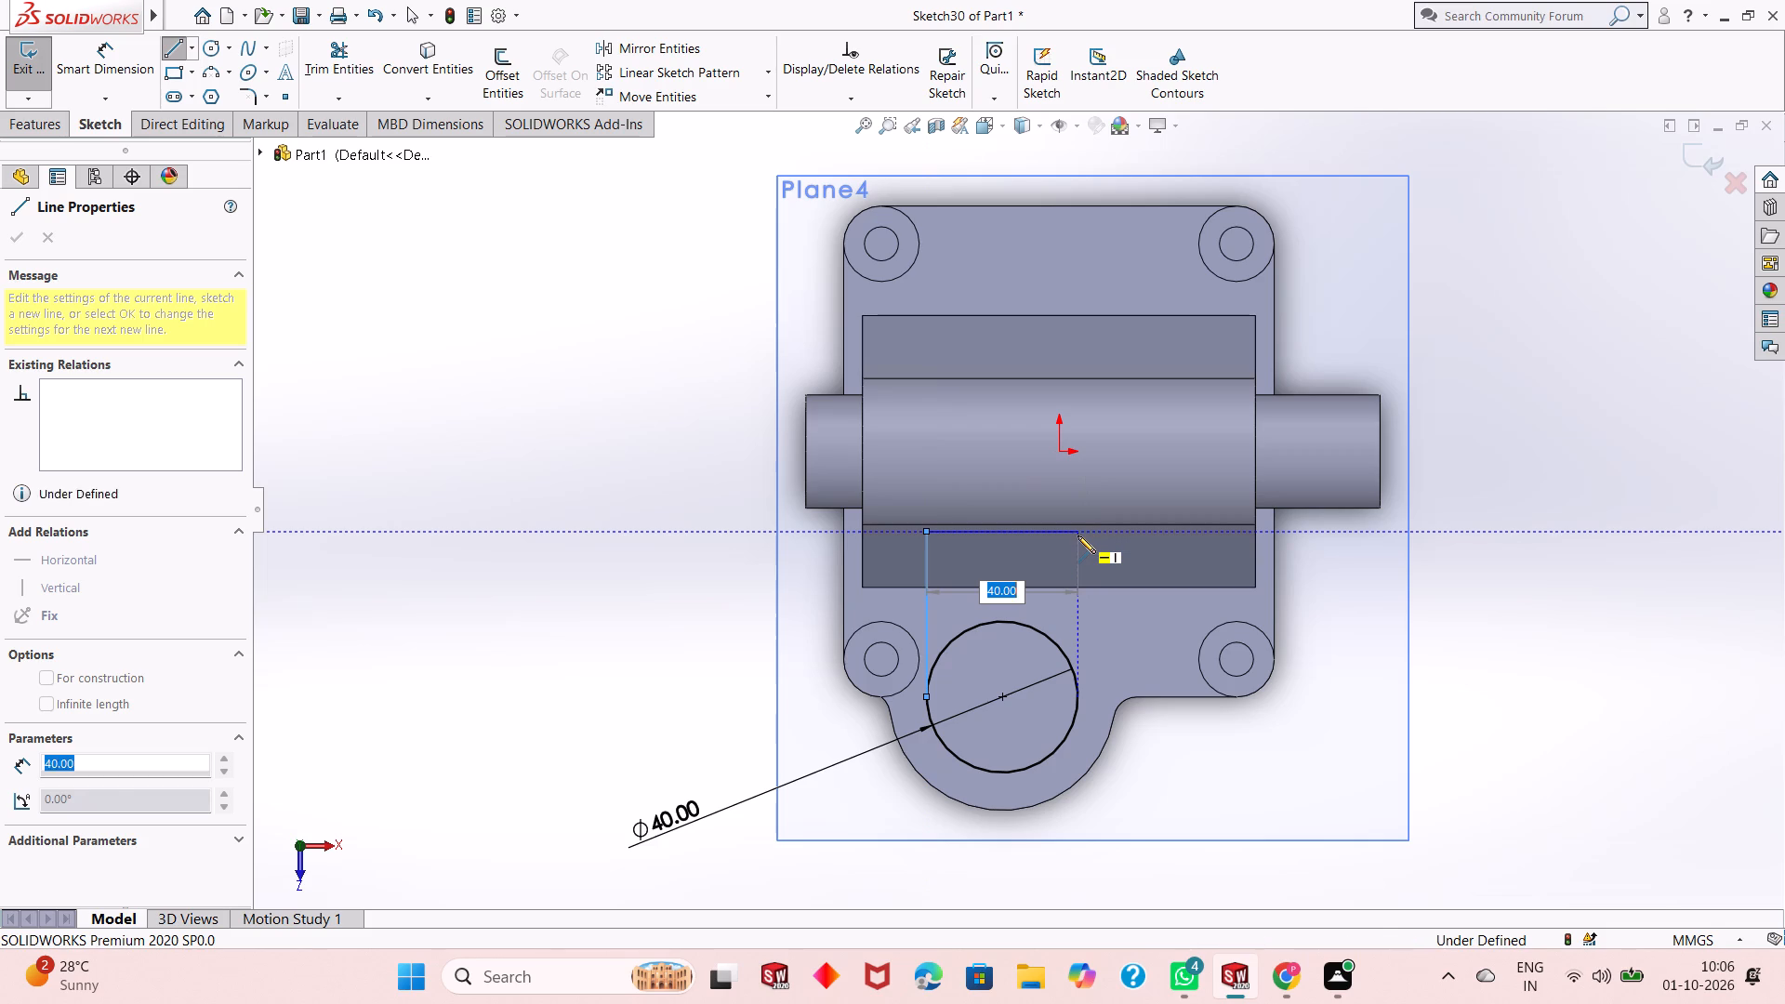
{"action": "left_click", "coordinate": [1074, 699]}
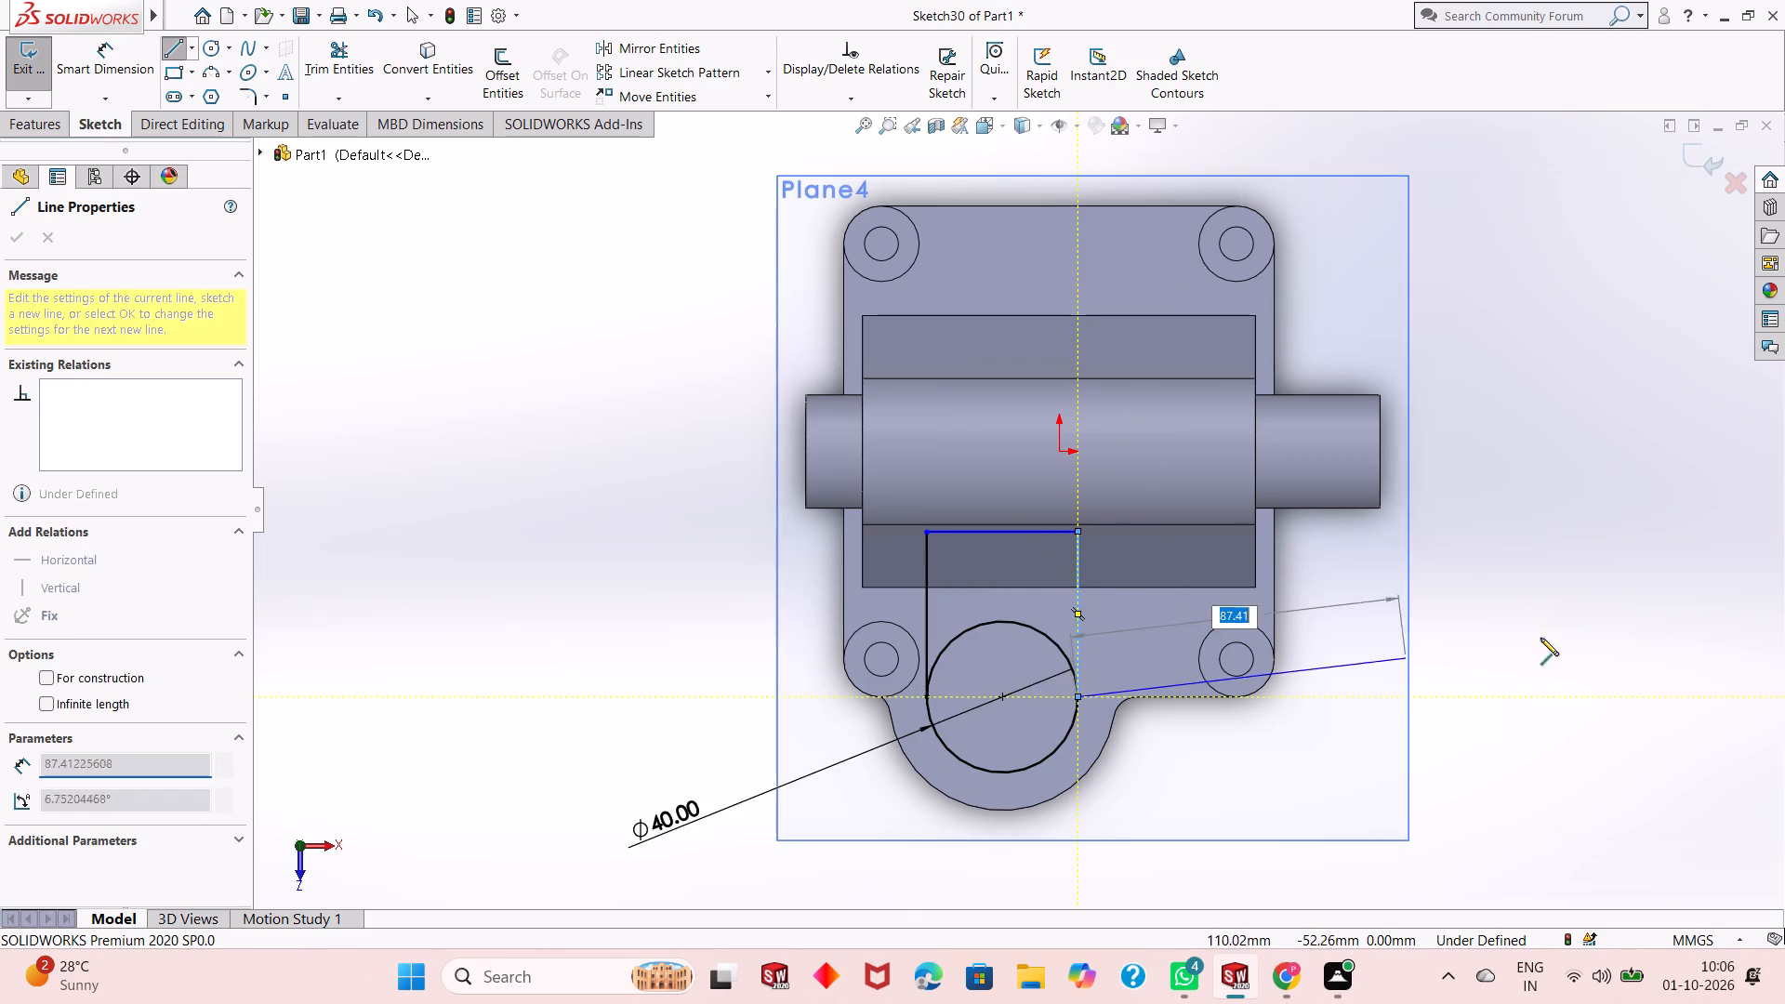
{"action": "right_click", "coordinate": [1525, 613]}
{"action": "left_click", "coordinate": [1540, 624]}
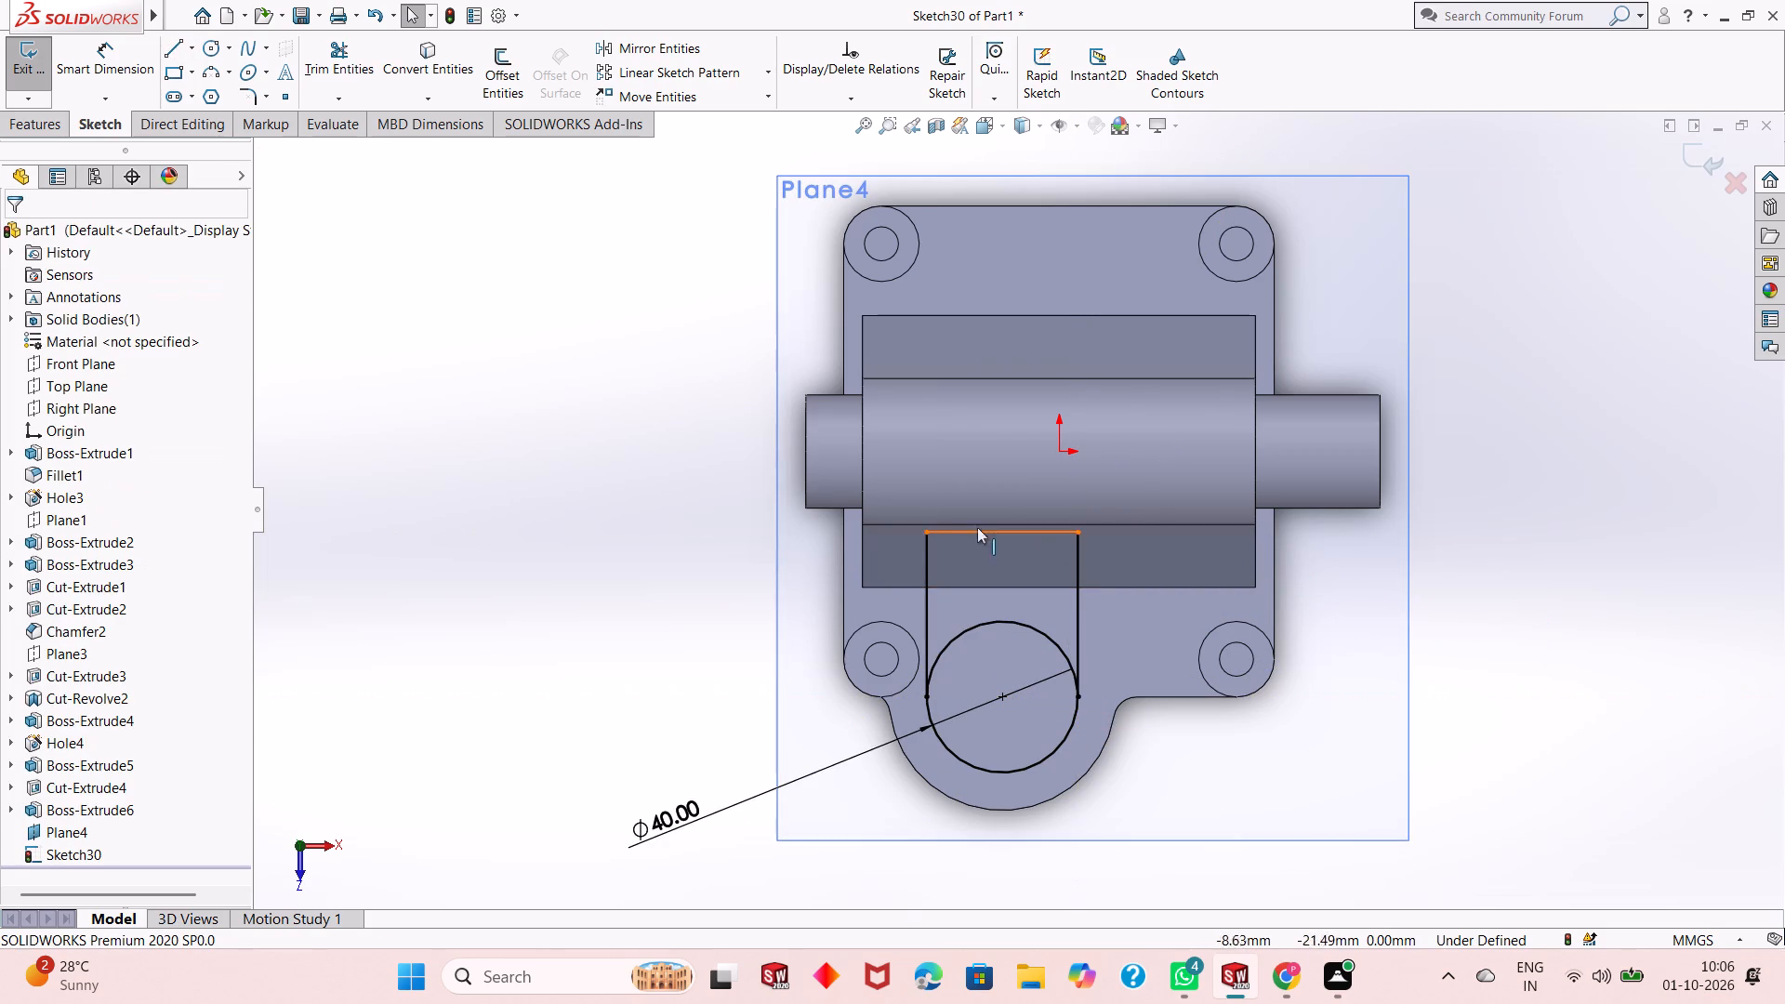
Trim away the circle's inner arc between the two parallel lines, leaving a closed U-shaped profile.
{"action": "left_click", "coordinate": [363, 67]}
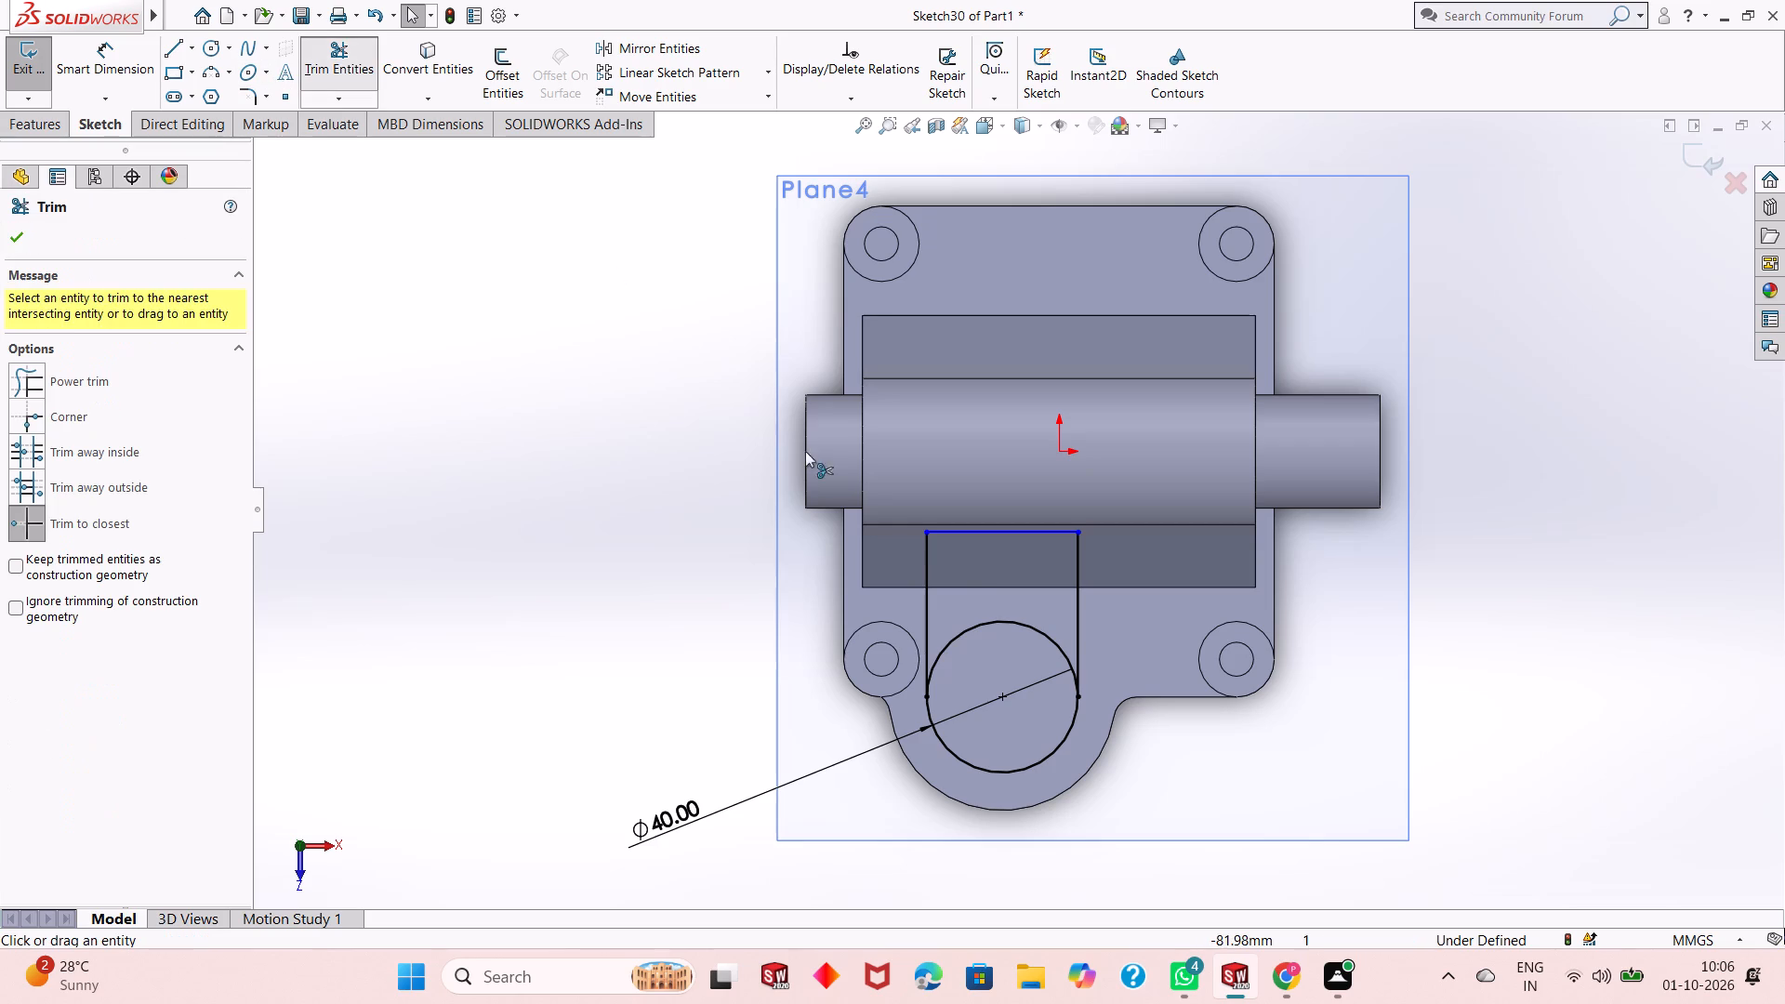
{"action": "left_click", "coordinate": [996, 621]}
{"action": "right_click", "coordinate": [387, 350]}
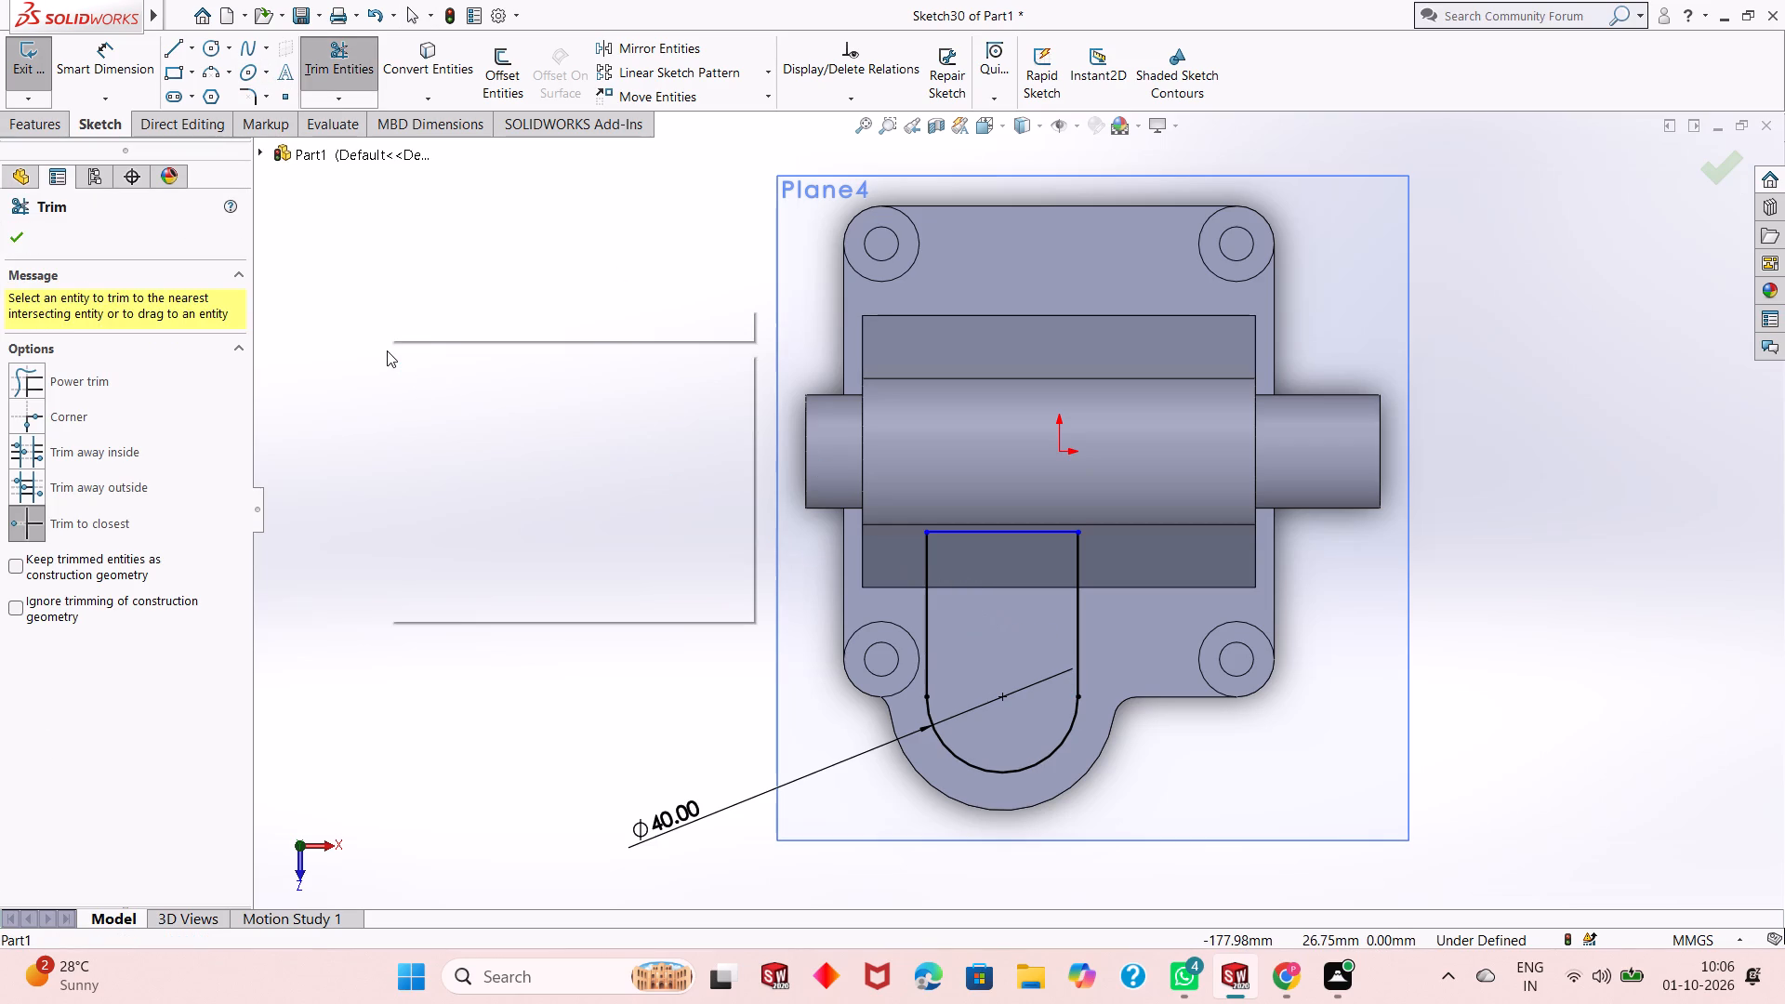
{"action": "left_click", "coordinate": [450, 409]}
Dimension the length of the U-shaped profile's straight side, accepting the drawn value.
{"action": "left_click", "coordinate": [103, 68]}
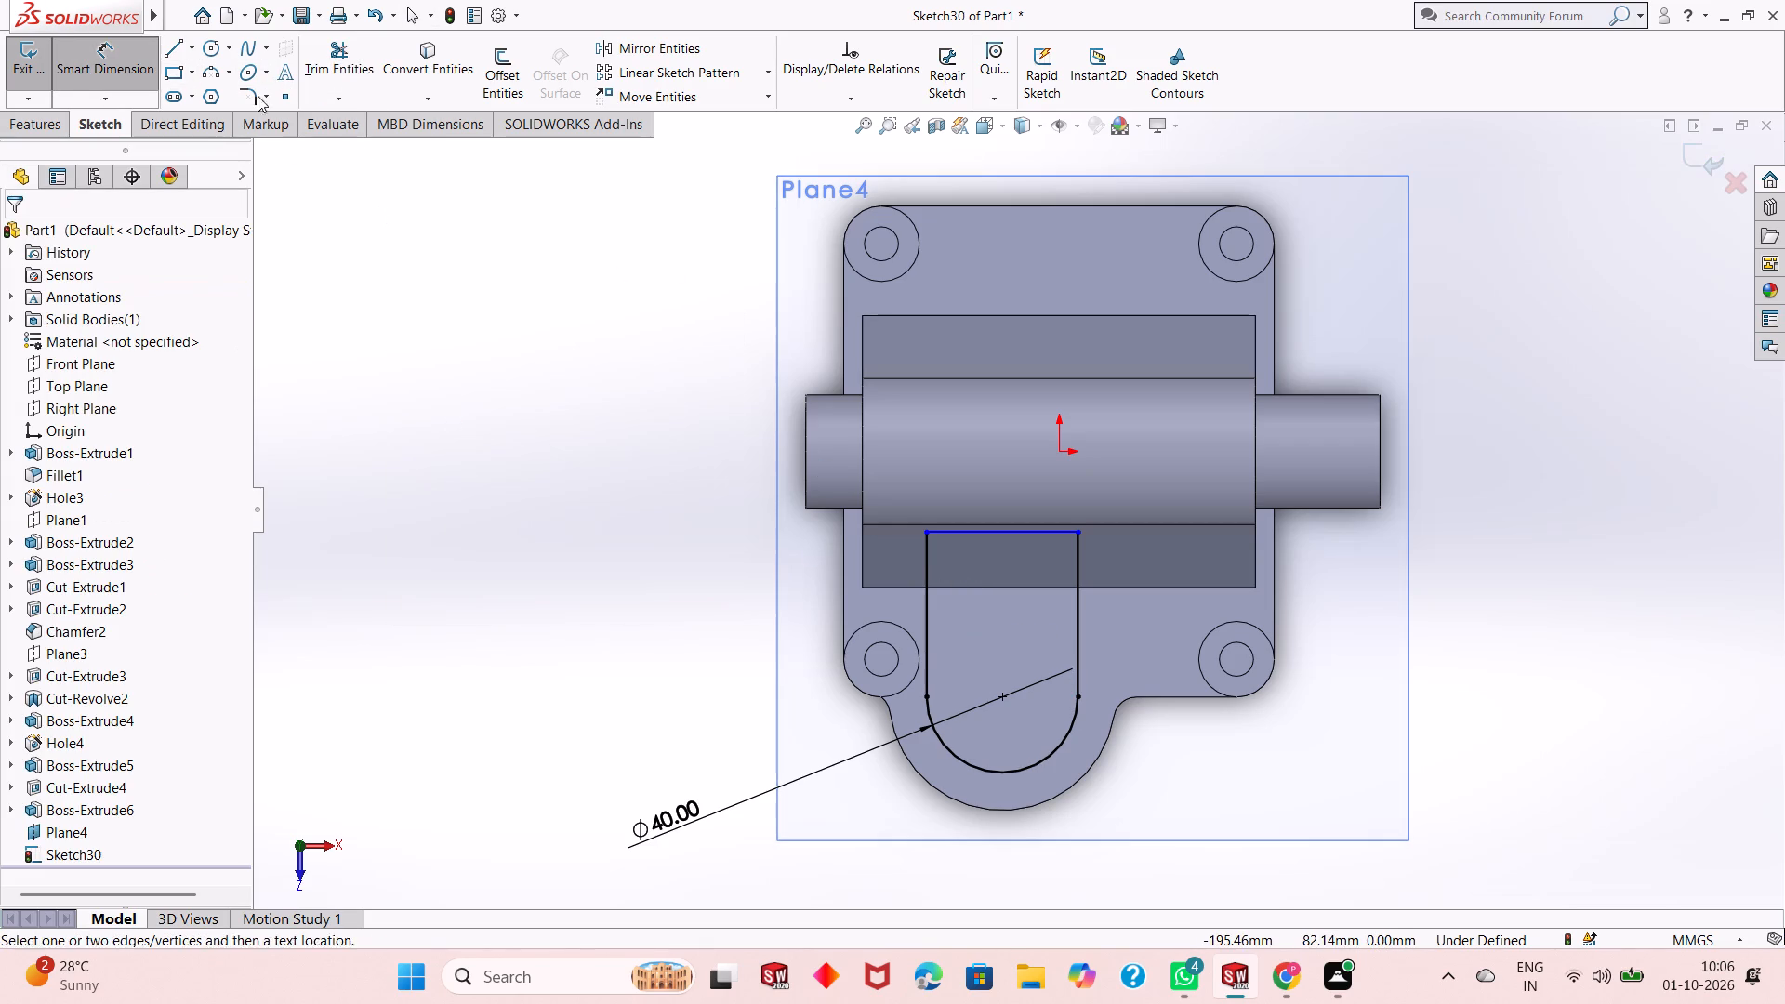
{"action": "left_click", "coordinate": [1078, 614]}
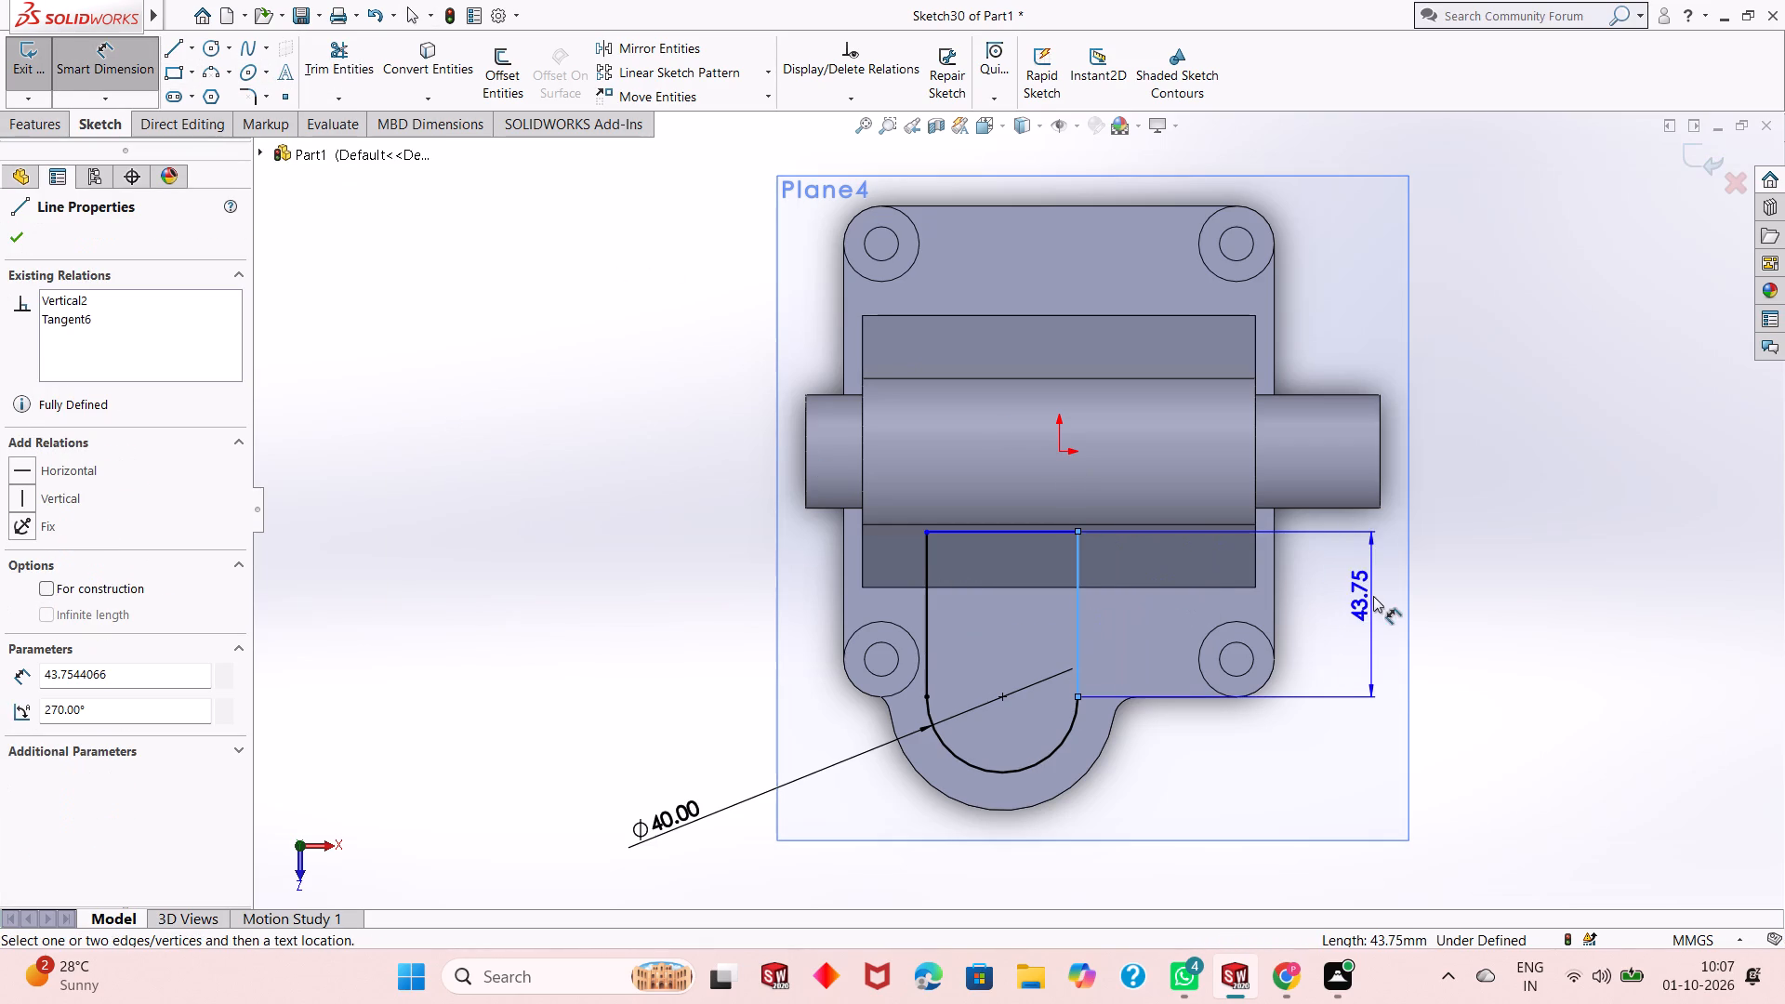
{"action": "left_click", "coordinate": [1446, 581]}
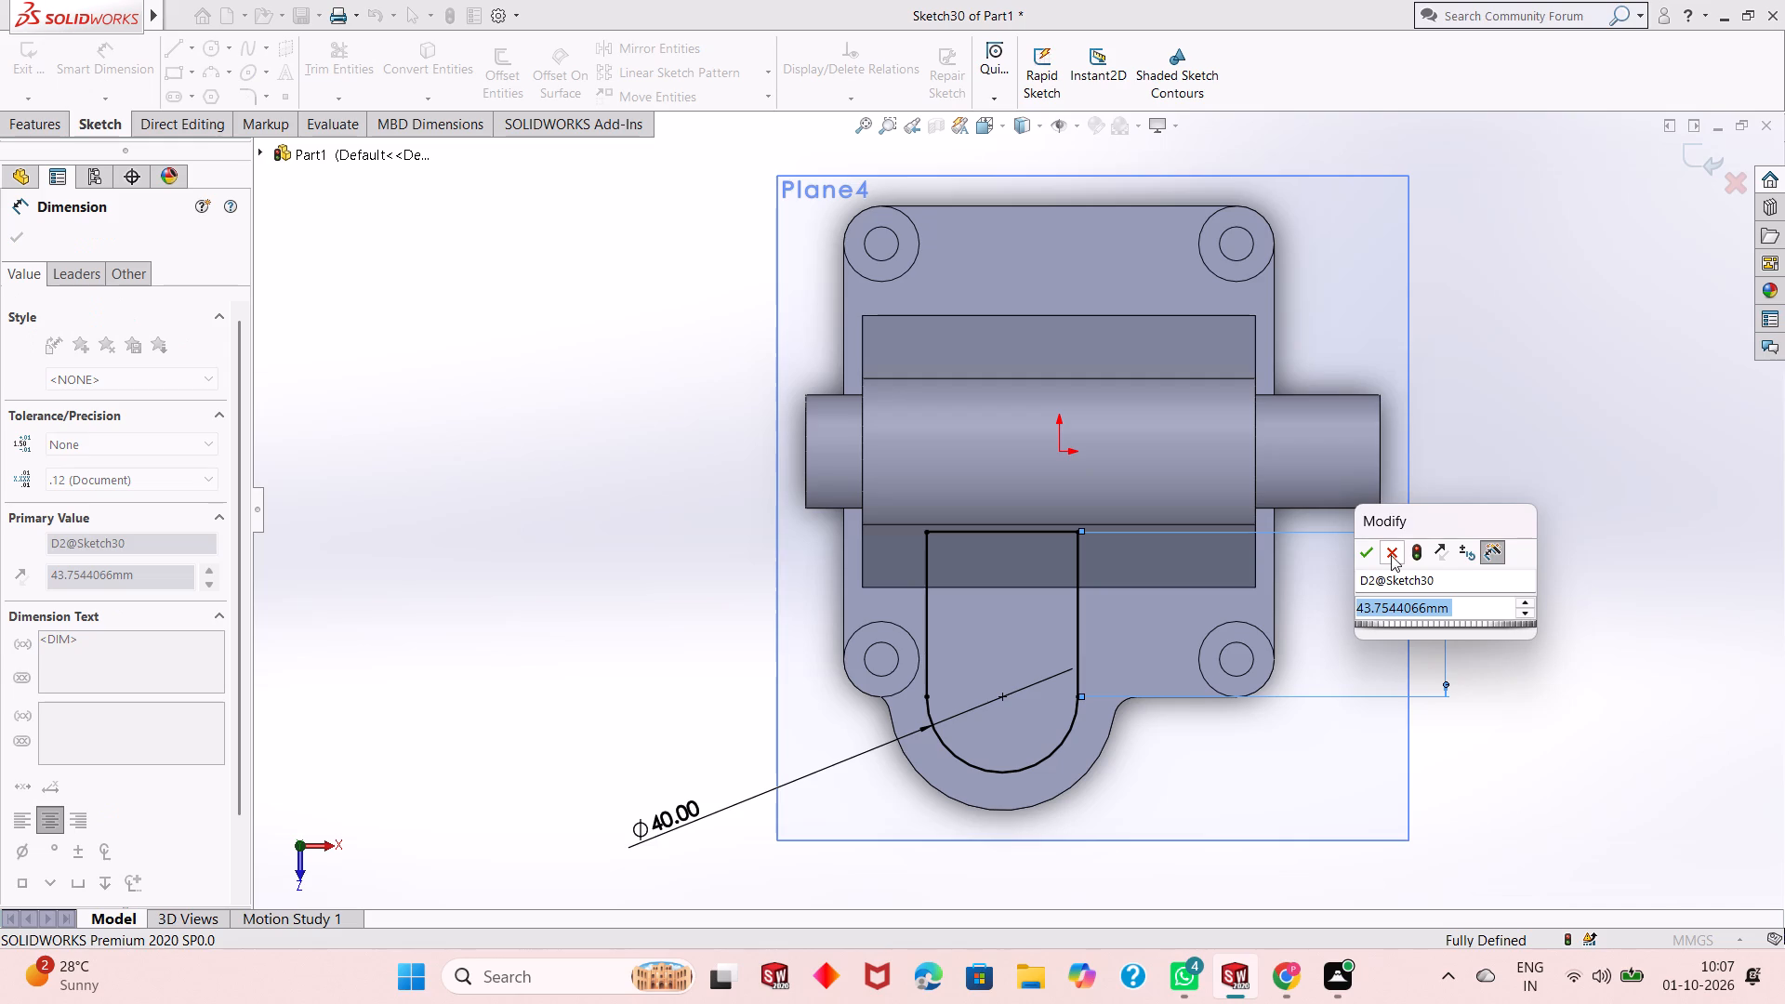
{"action": "left_click", "coordinate": [1368, 562]}
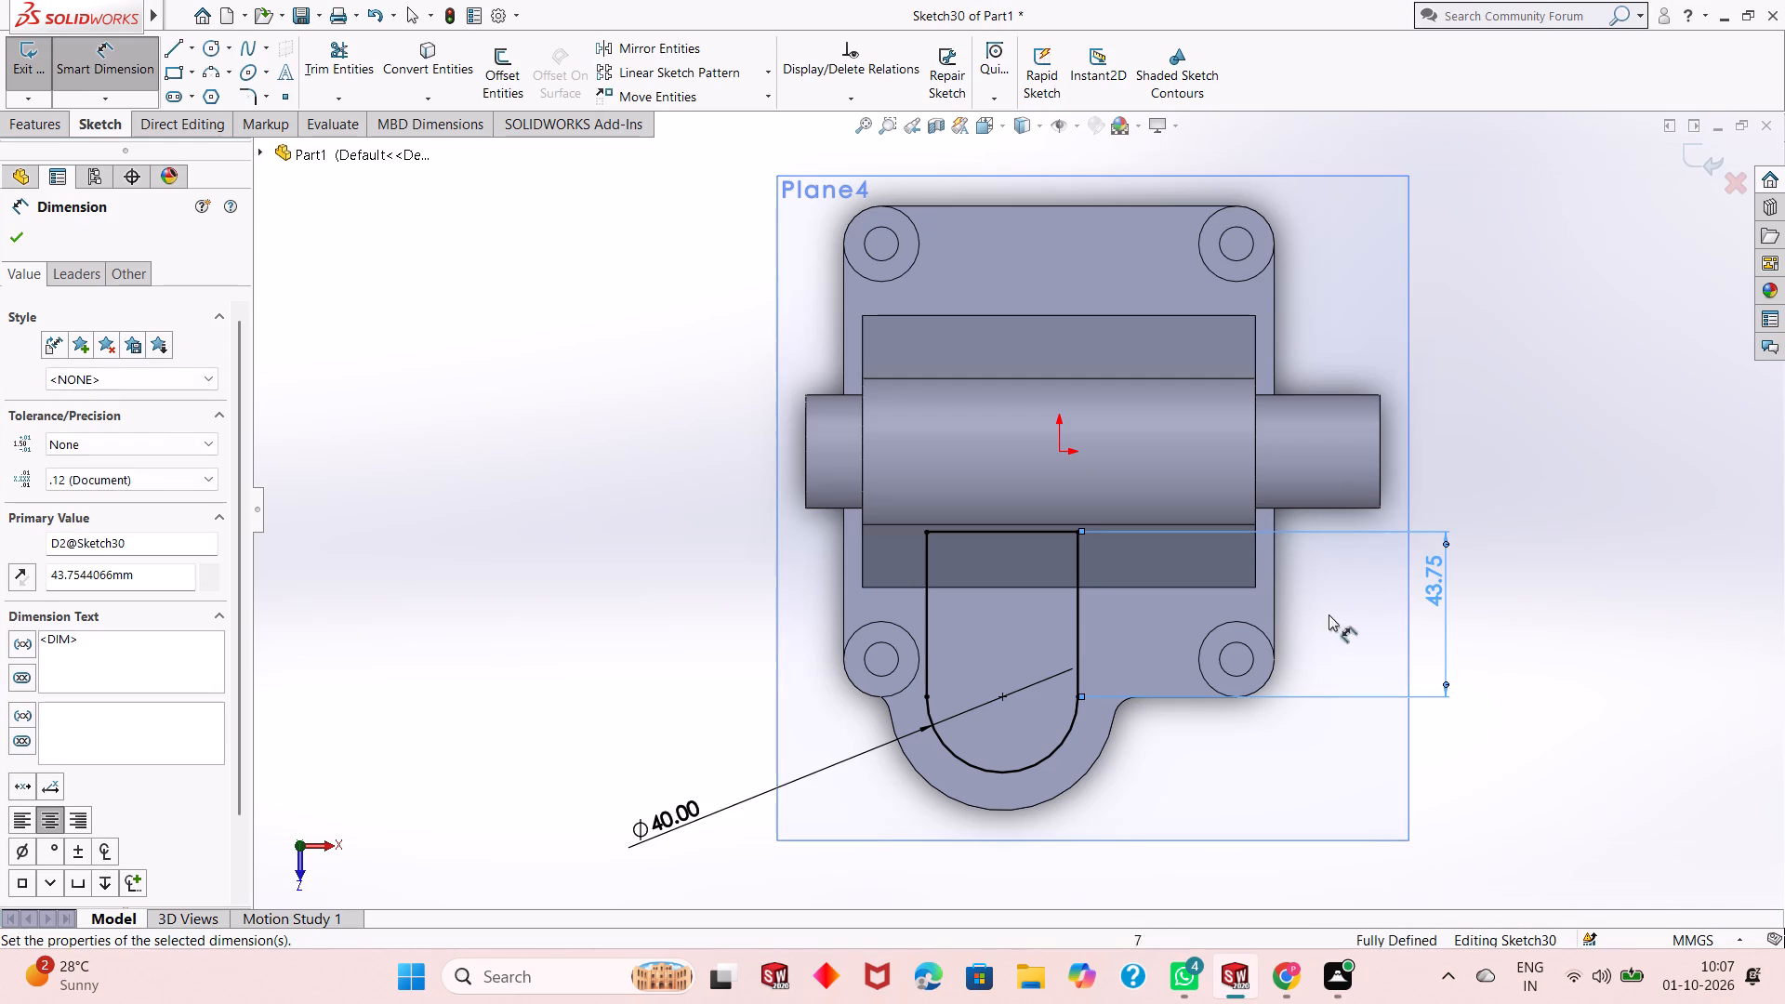
{"action": "scroll", "coordinate": [1229, 639], "scroll_direction": "up", "scroll_amount": 1}
{"action": "right_click", "coordinate": [1448, 527]}
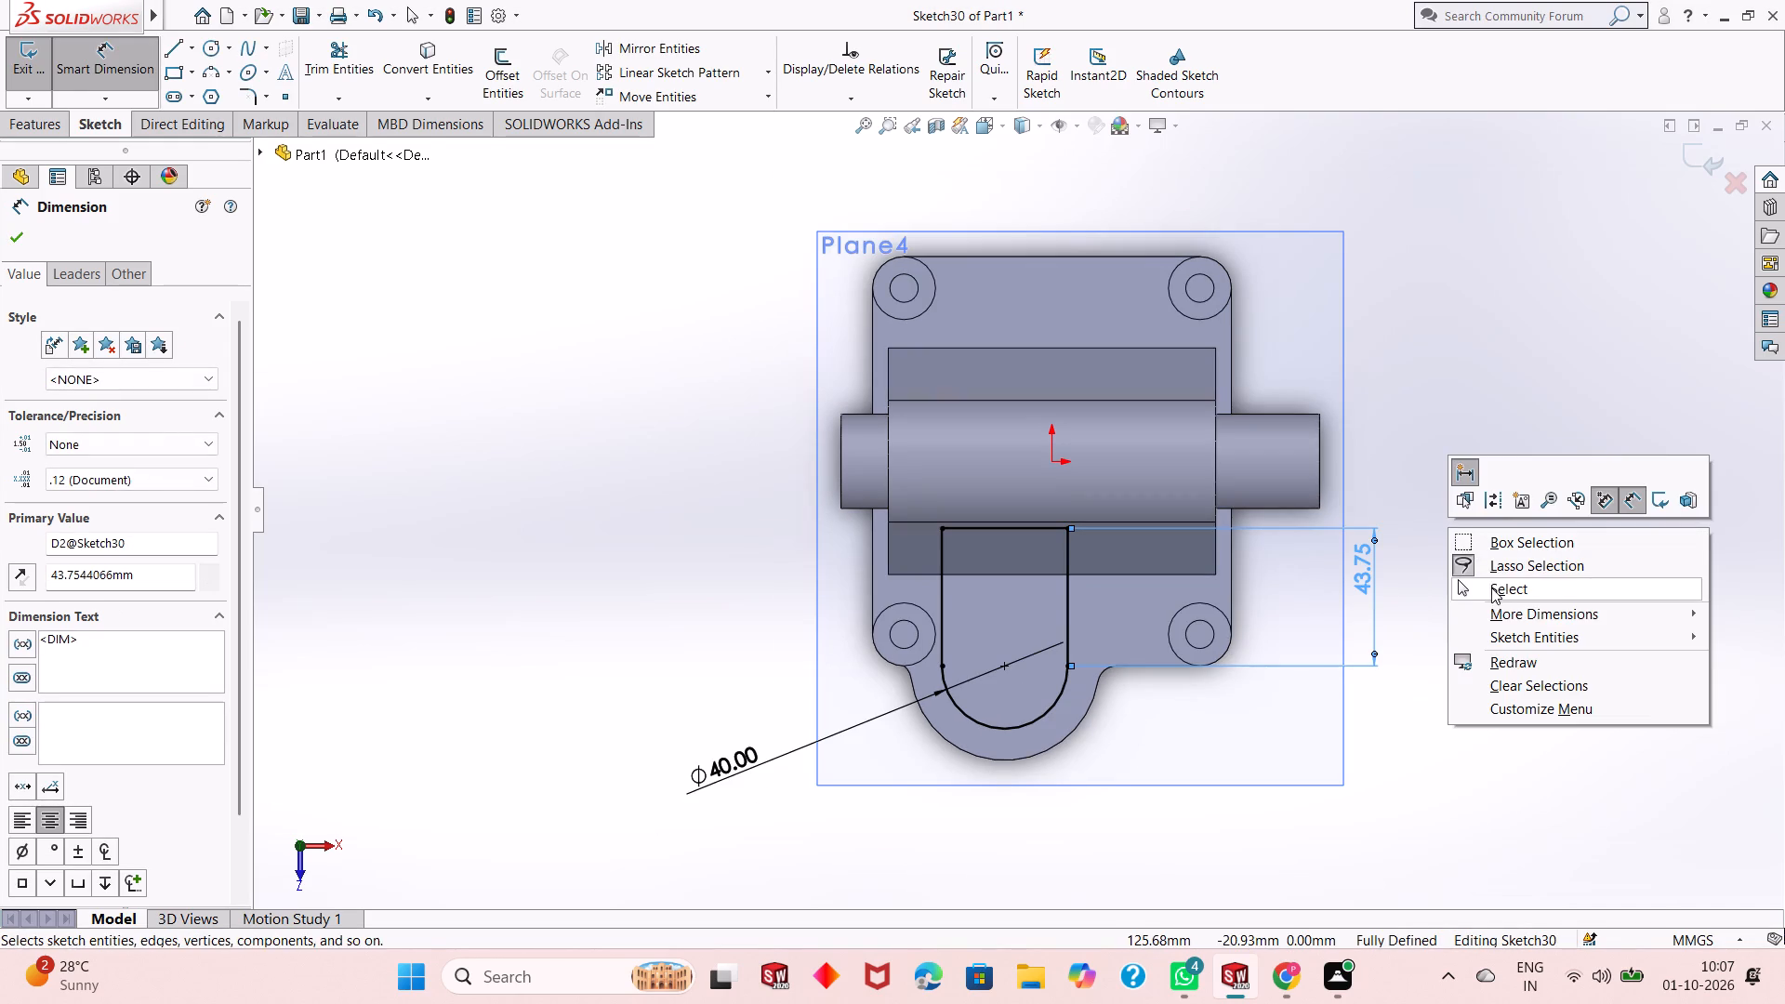
{"action": "left_click", "coordinate": [1491, 588]}
Examine the U-shaped profile from several angles to check its position against the body and the base's lug.
{"action": "scroll", "coordinate": [1025, 602], "scroll_direction": "down", "scroll_amount": 1}
{"action": "scroll", "coordinate": [886, 614], "scroll_direction": "down", "scroll_amount": 1}
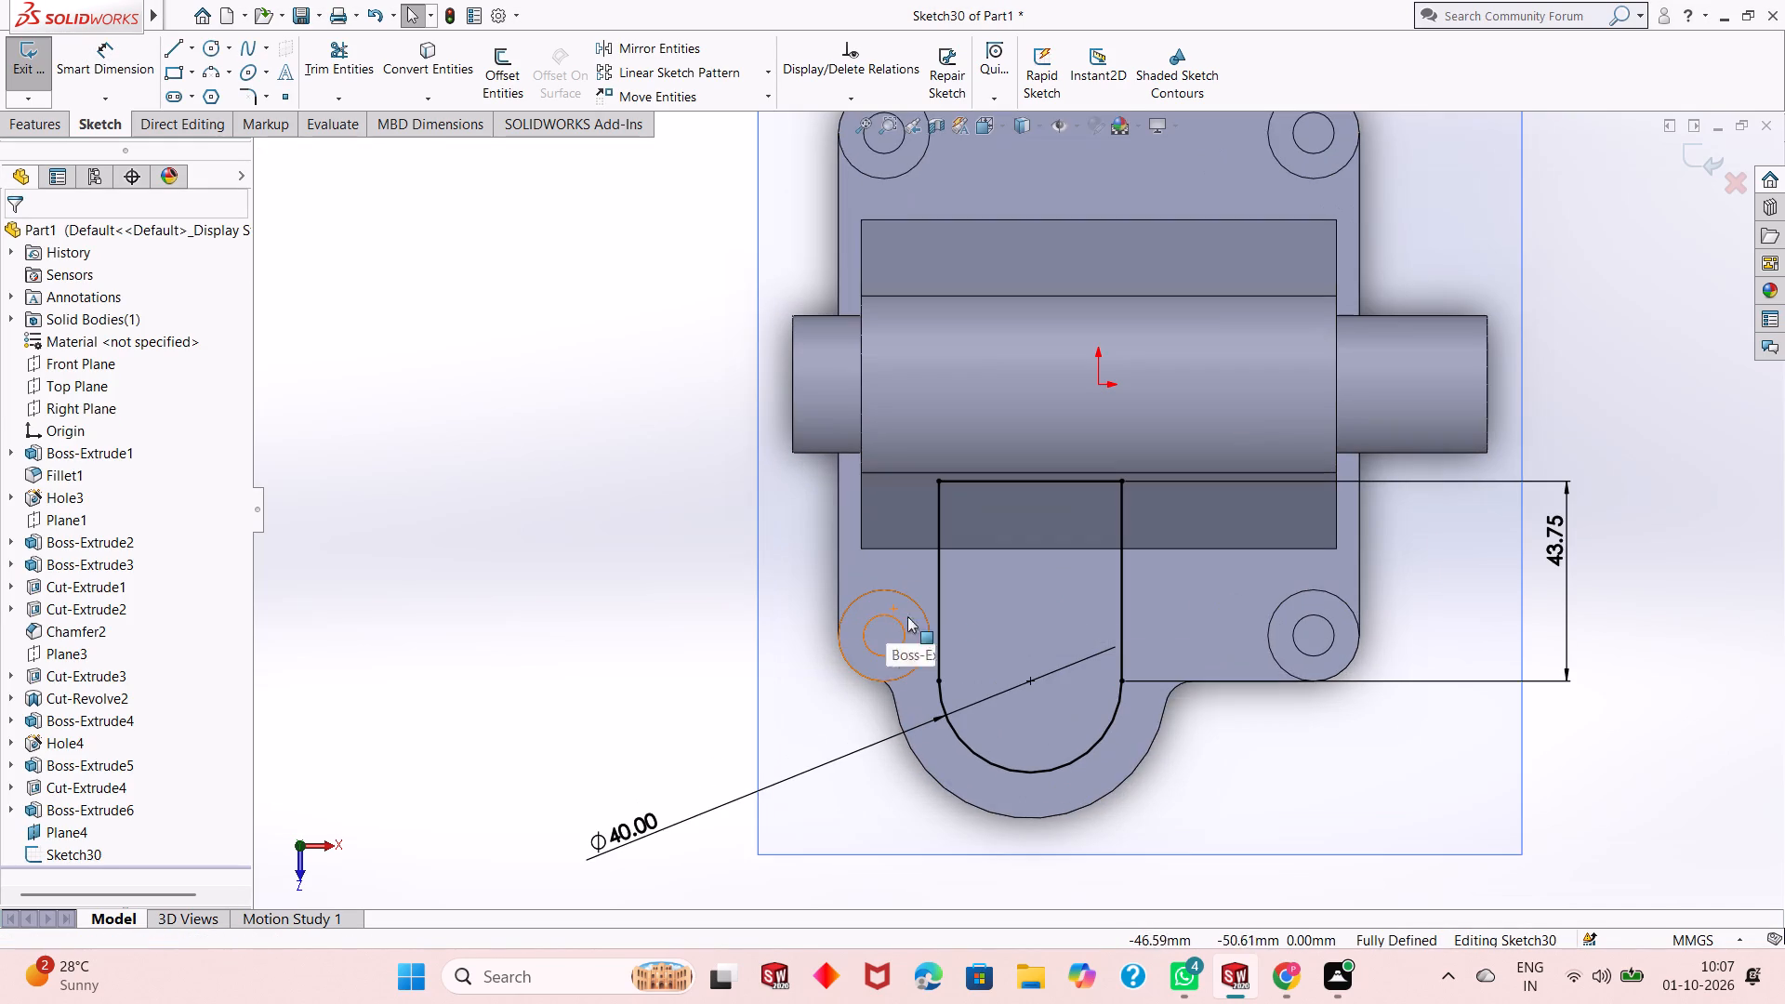
{"action": "scroll", "coordinate": [1046, 604], "scroll_direction": "down", "scroll_amount": 1}
{"action": "scroll", "coordinate": [1035, 626], "scroll_direction": "up", "scroll_amount": 2}
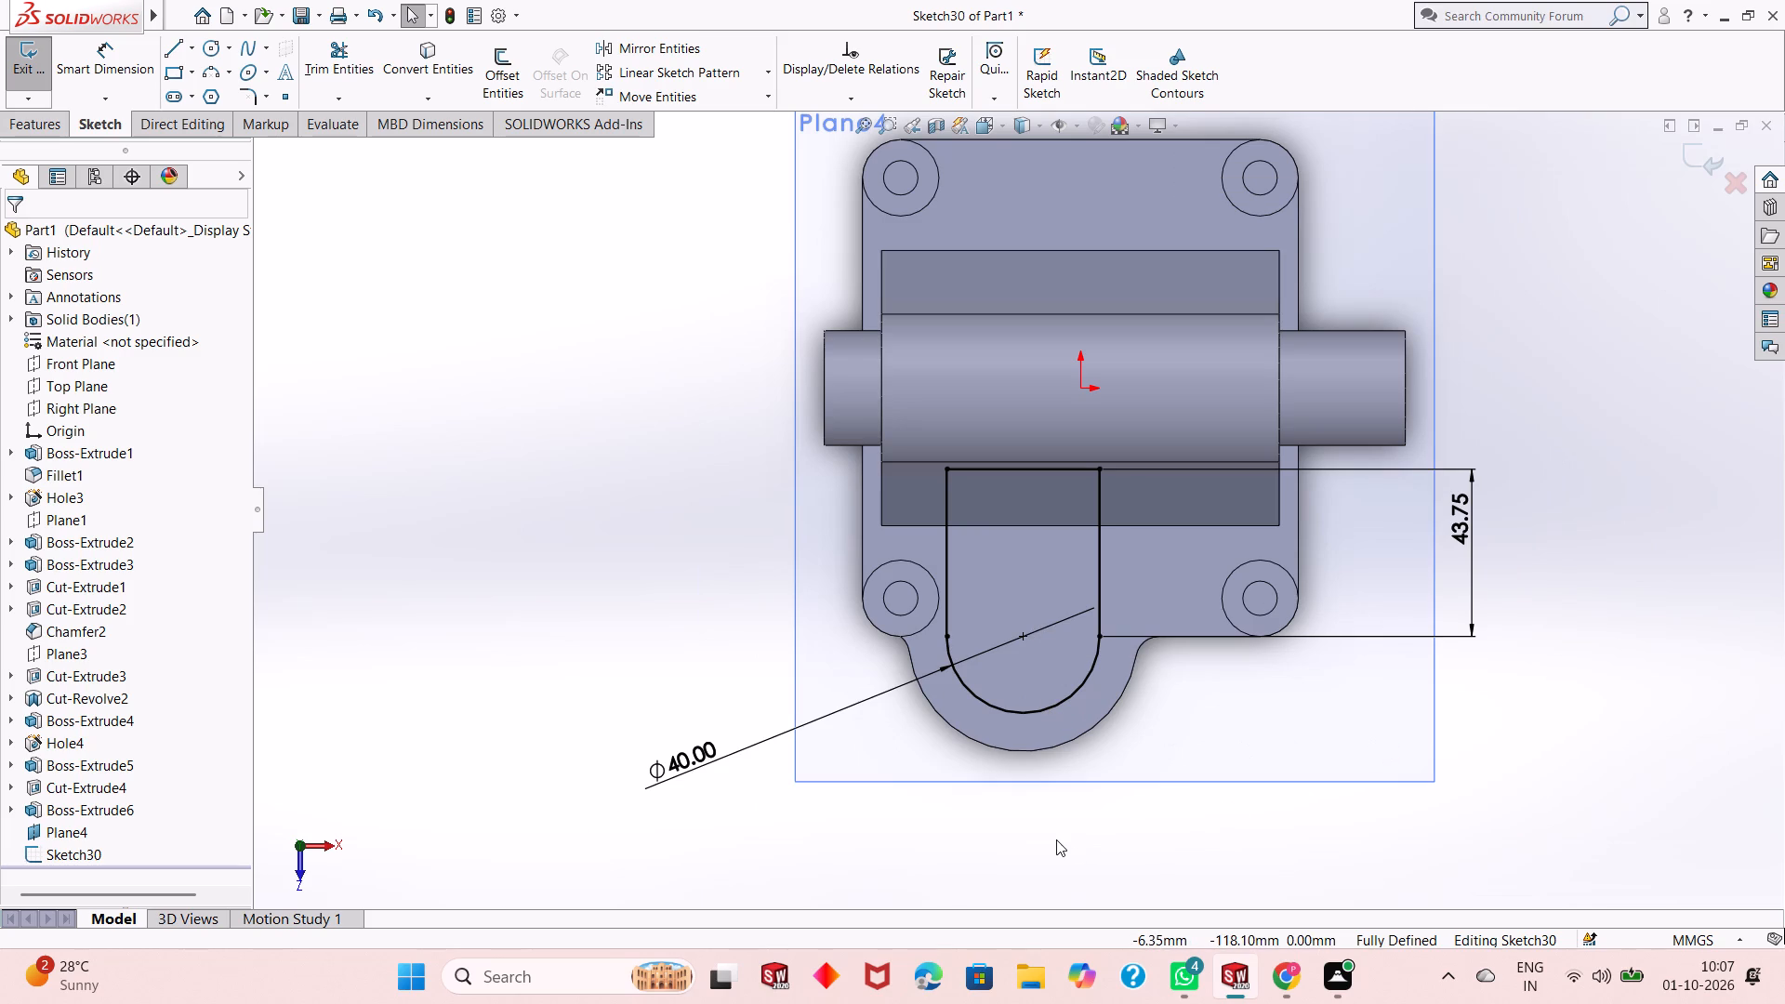
{"action": "middle_click_drag", "start_coordinate": [1056, 839], "coordinate": [1028, 781]}
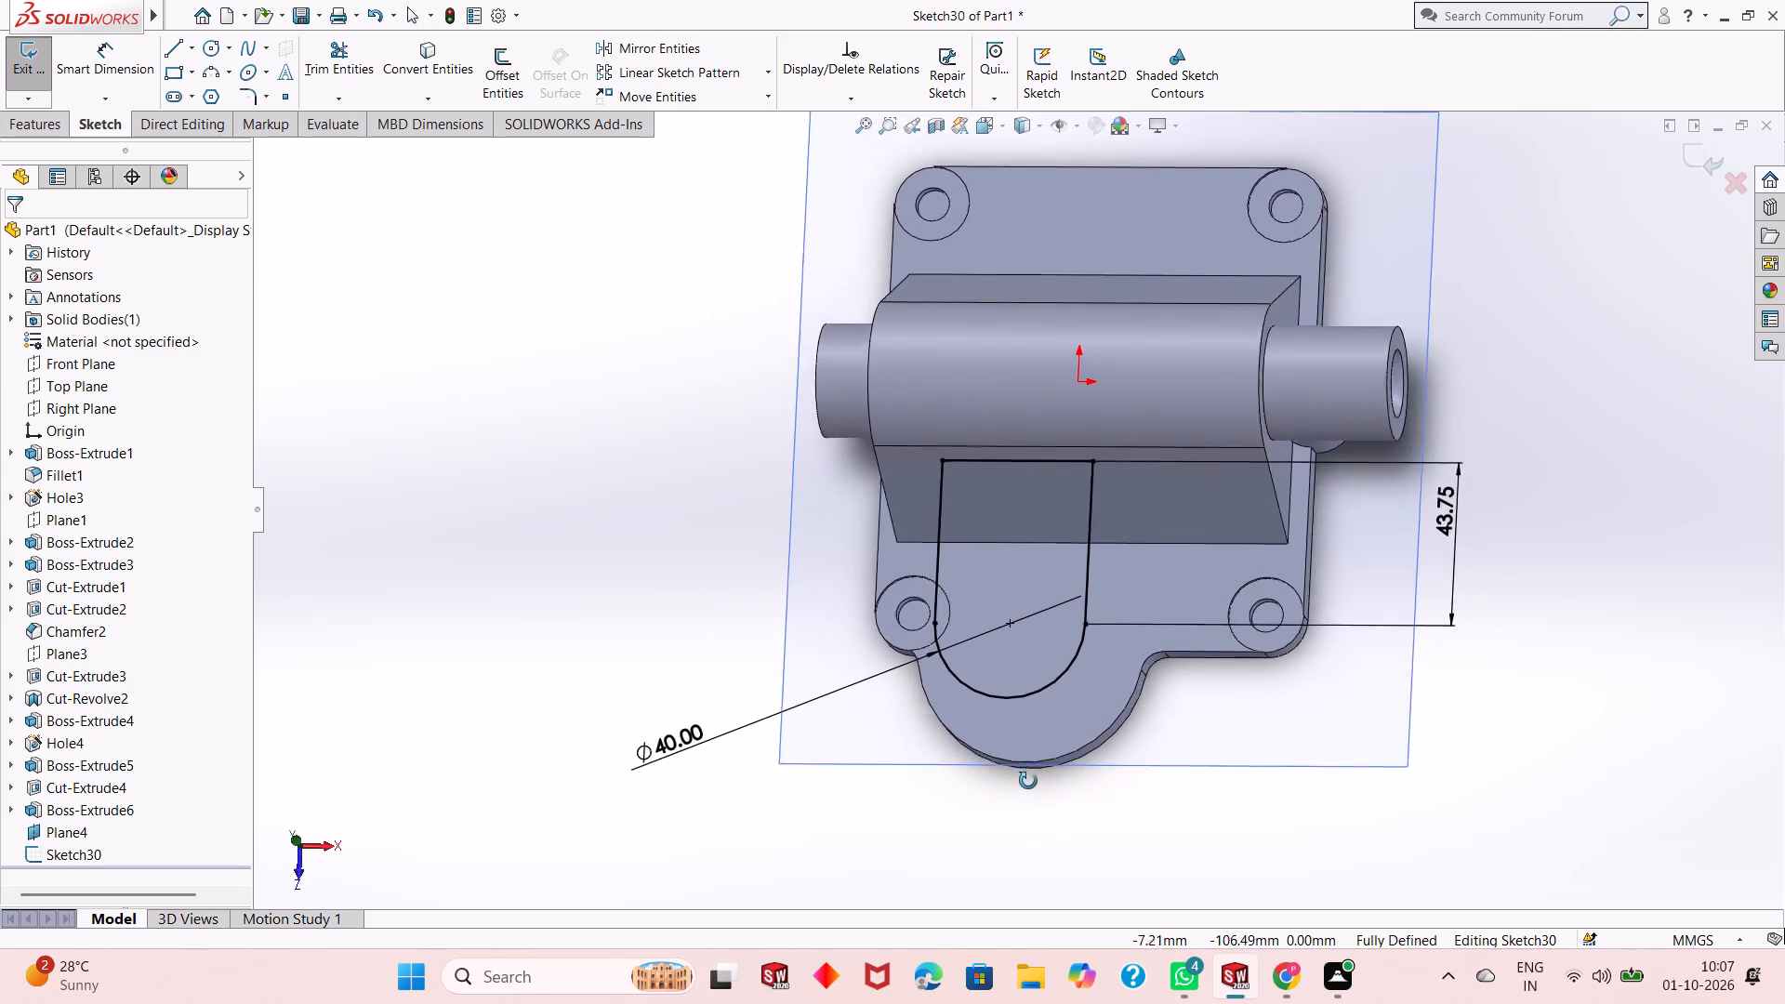
{"action": "middle_click_drag", "start_coordinate": [1028, 781], "coordinate": [1248, 776]}
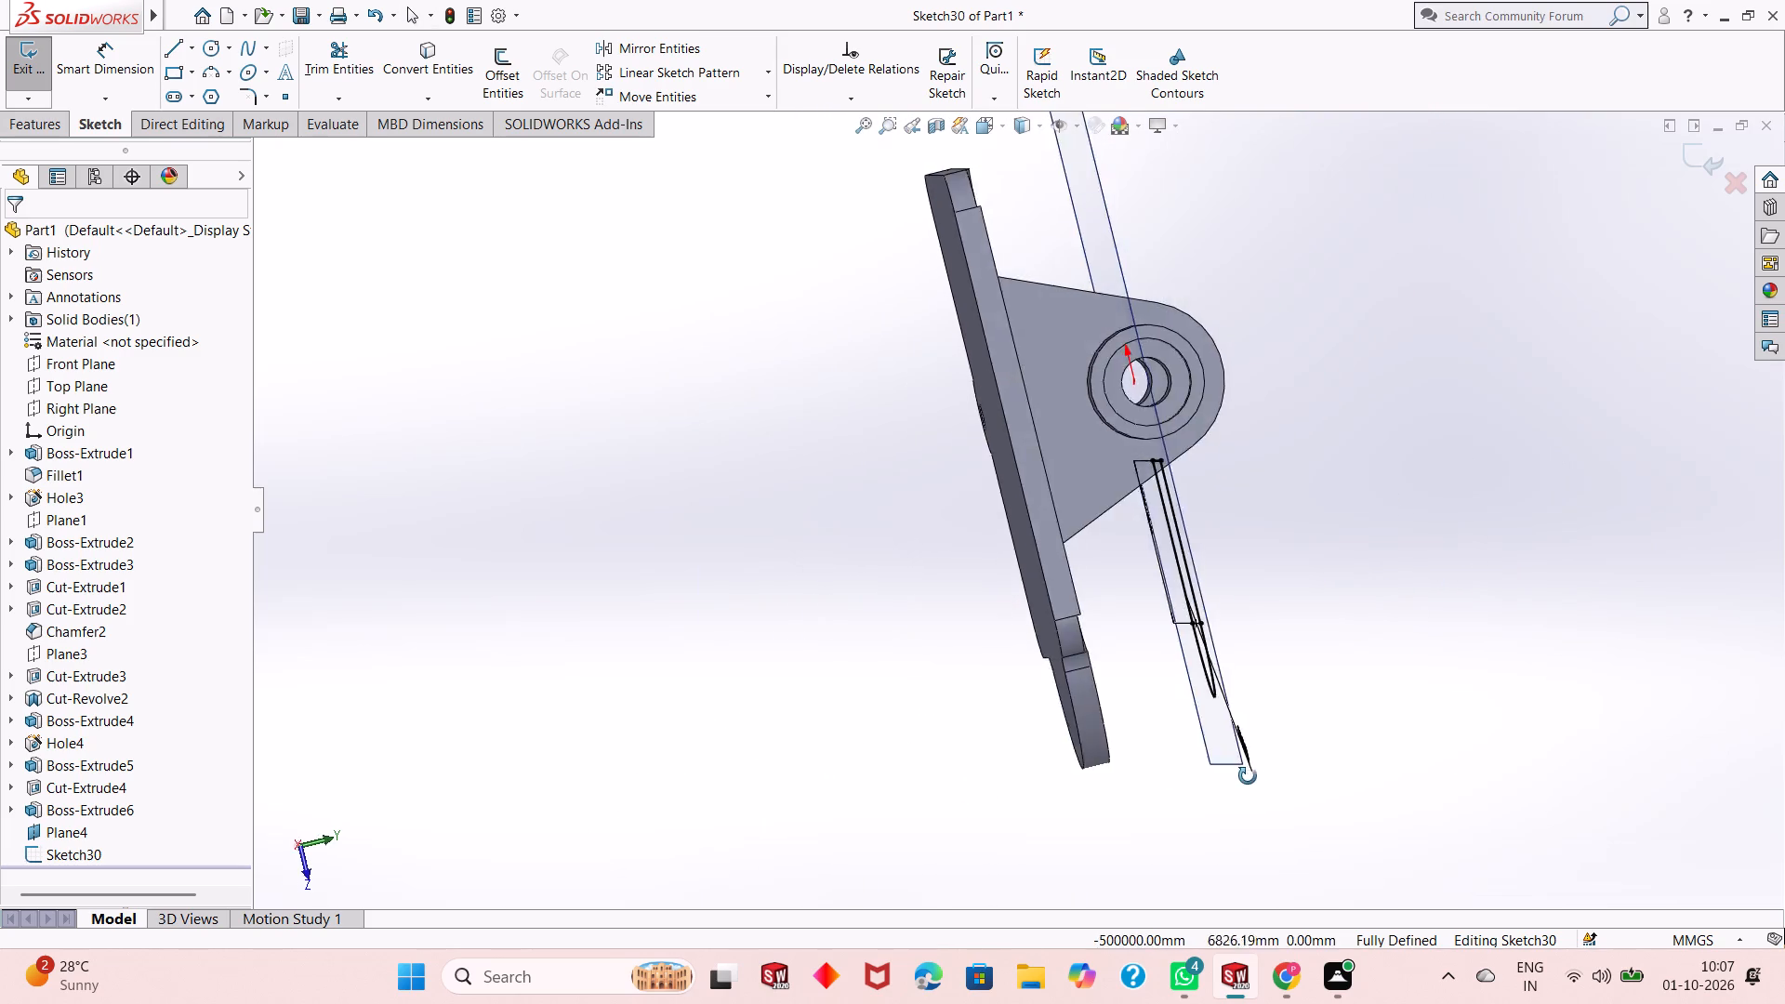
{"action": "middle_click_drag", "start_coordinate": [1248, 776], "coordinate": [1208, 514]}
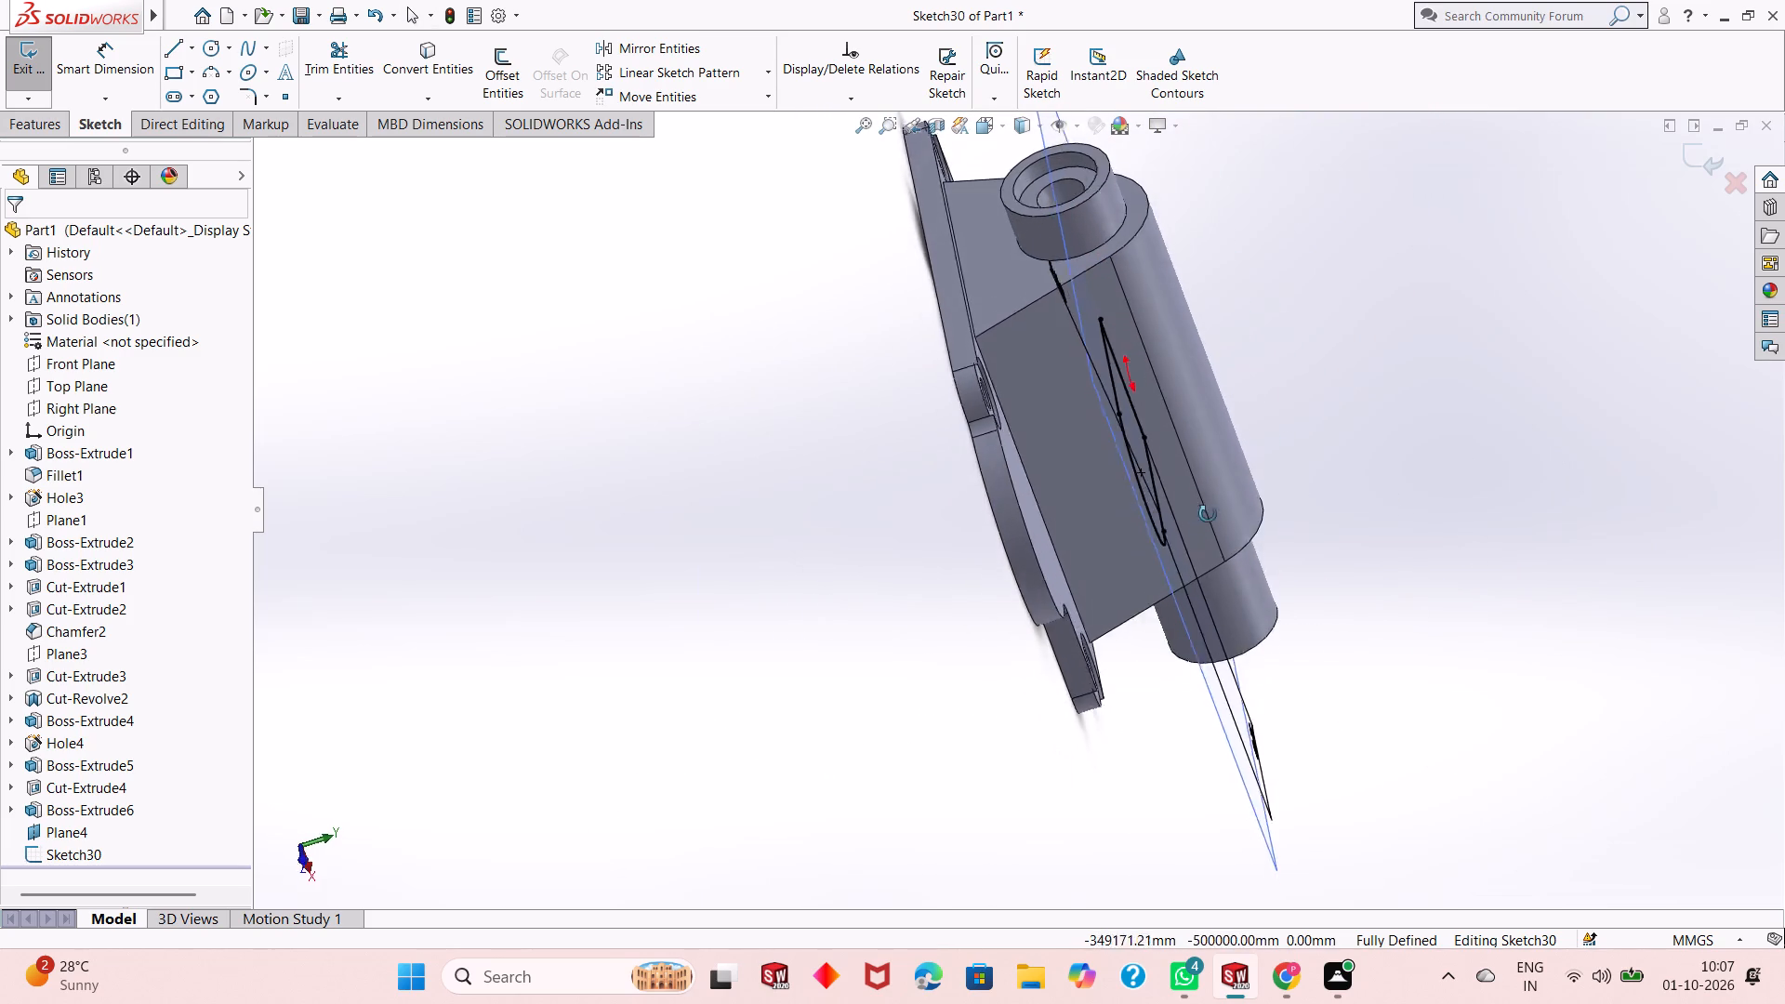
{"action": "middle_click_drag", "start_coordinate": [1208, 514], "coordinate": [1012, 364]}
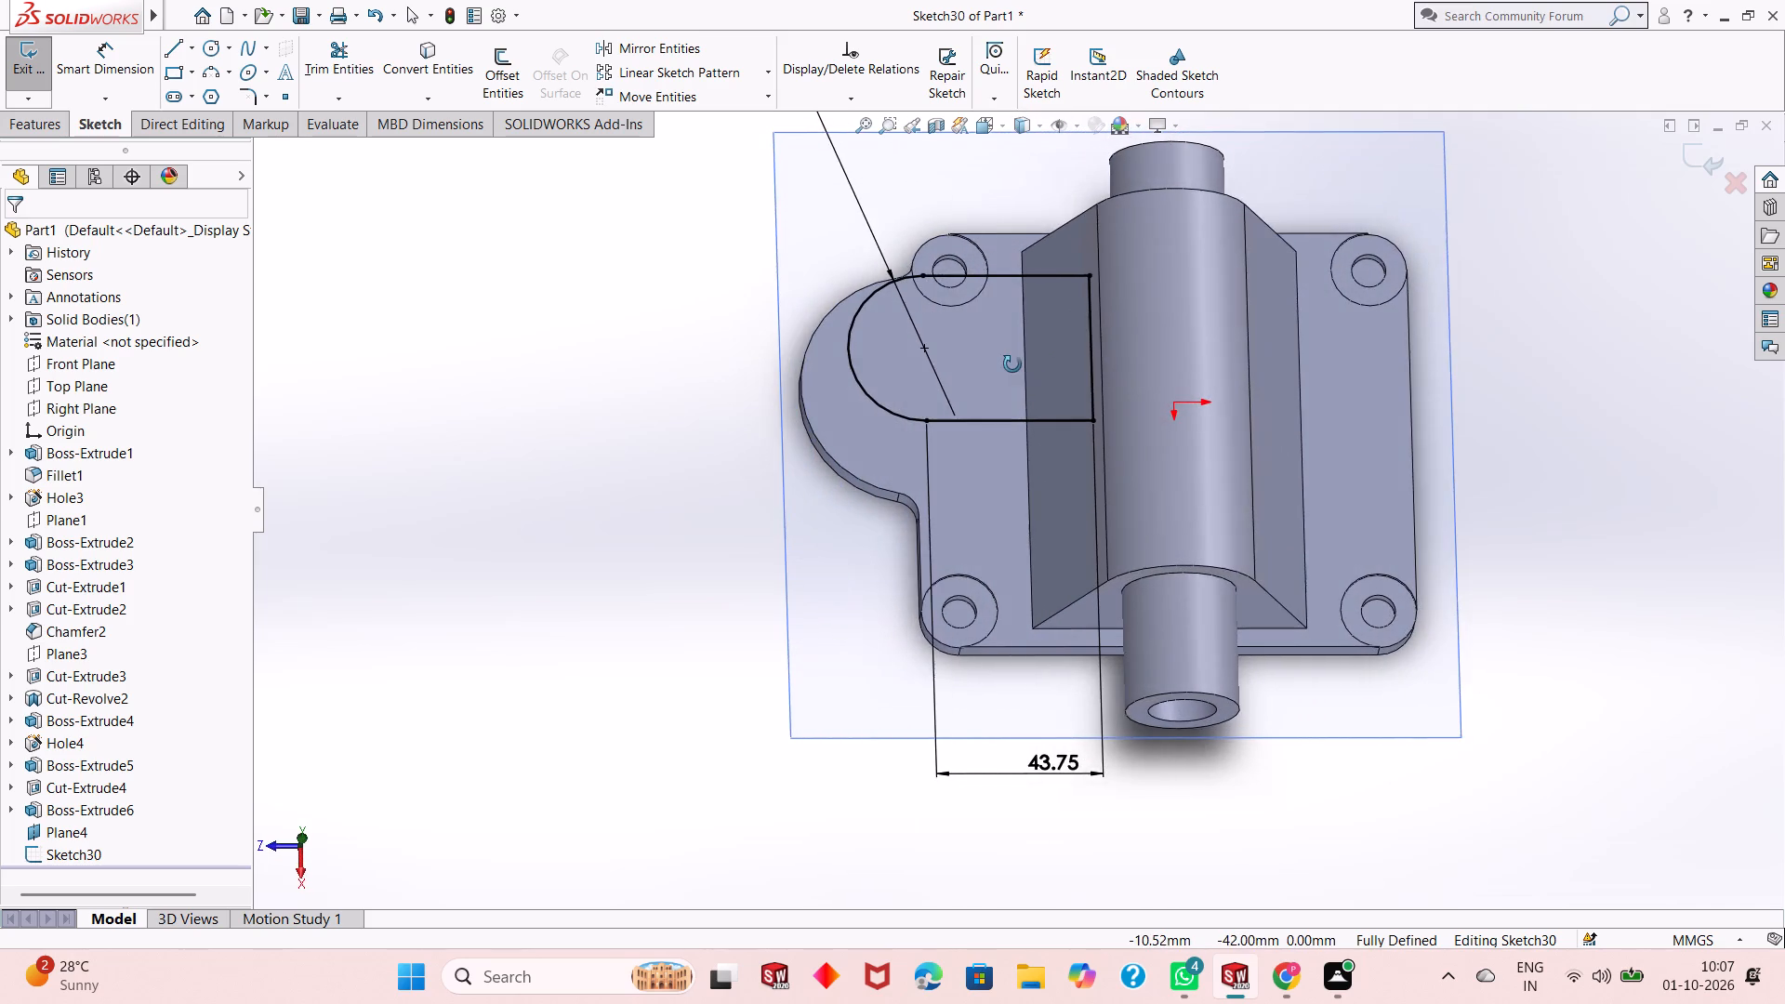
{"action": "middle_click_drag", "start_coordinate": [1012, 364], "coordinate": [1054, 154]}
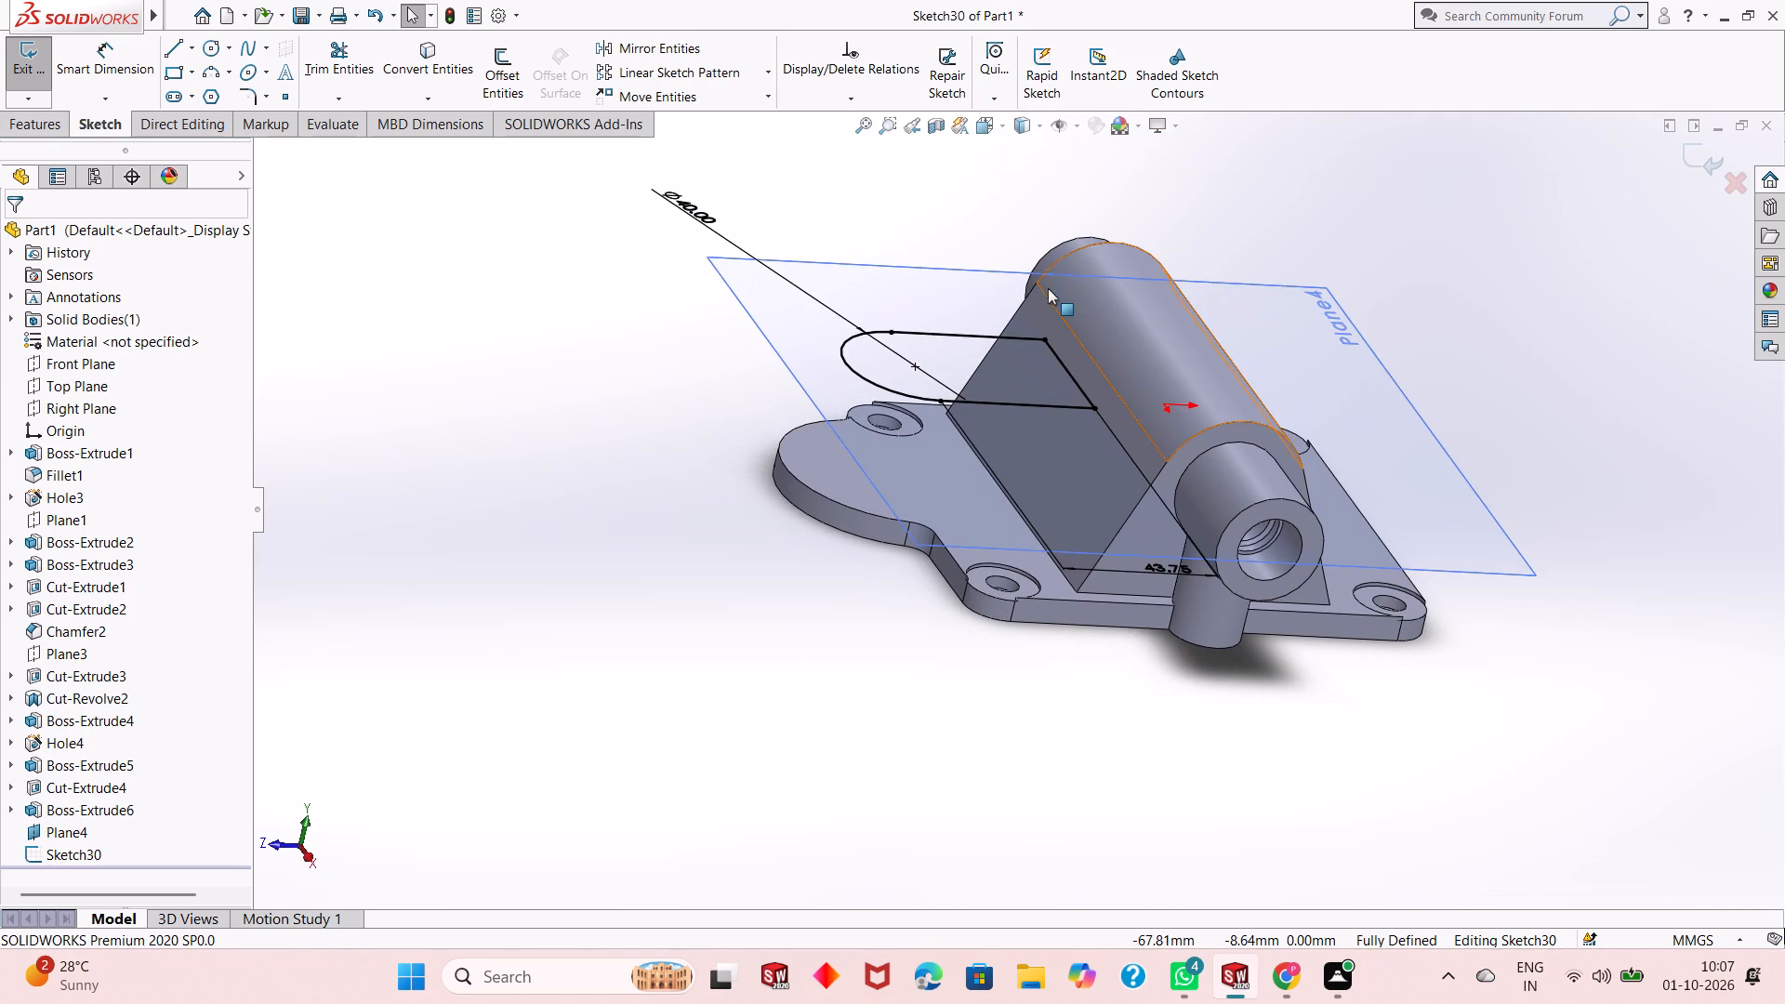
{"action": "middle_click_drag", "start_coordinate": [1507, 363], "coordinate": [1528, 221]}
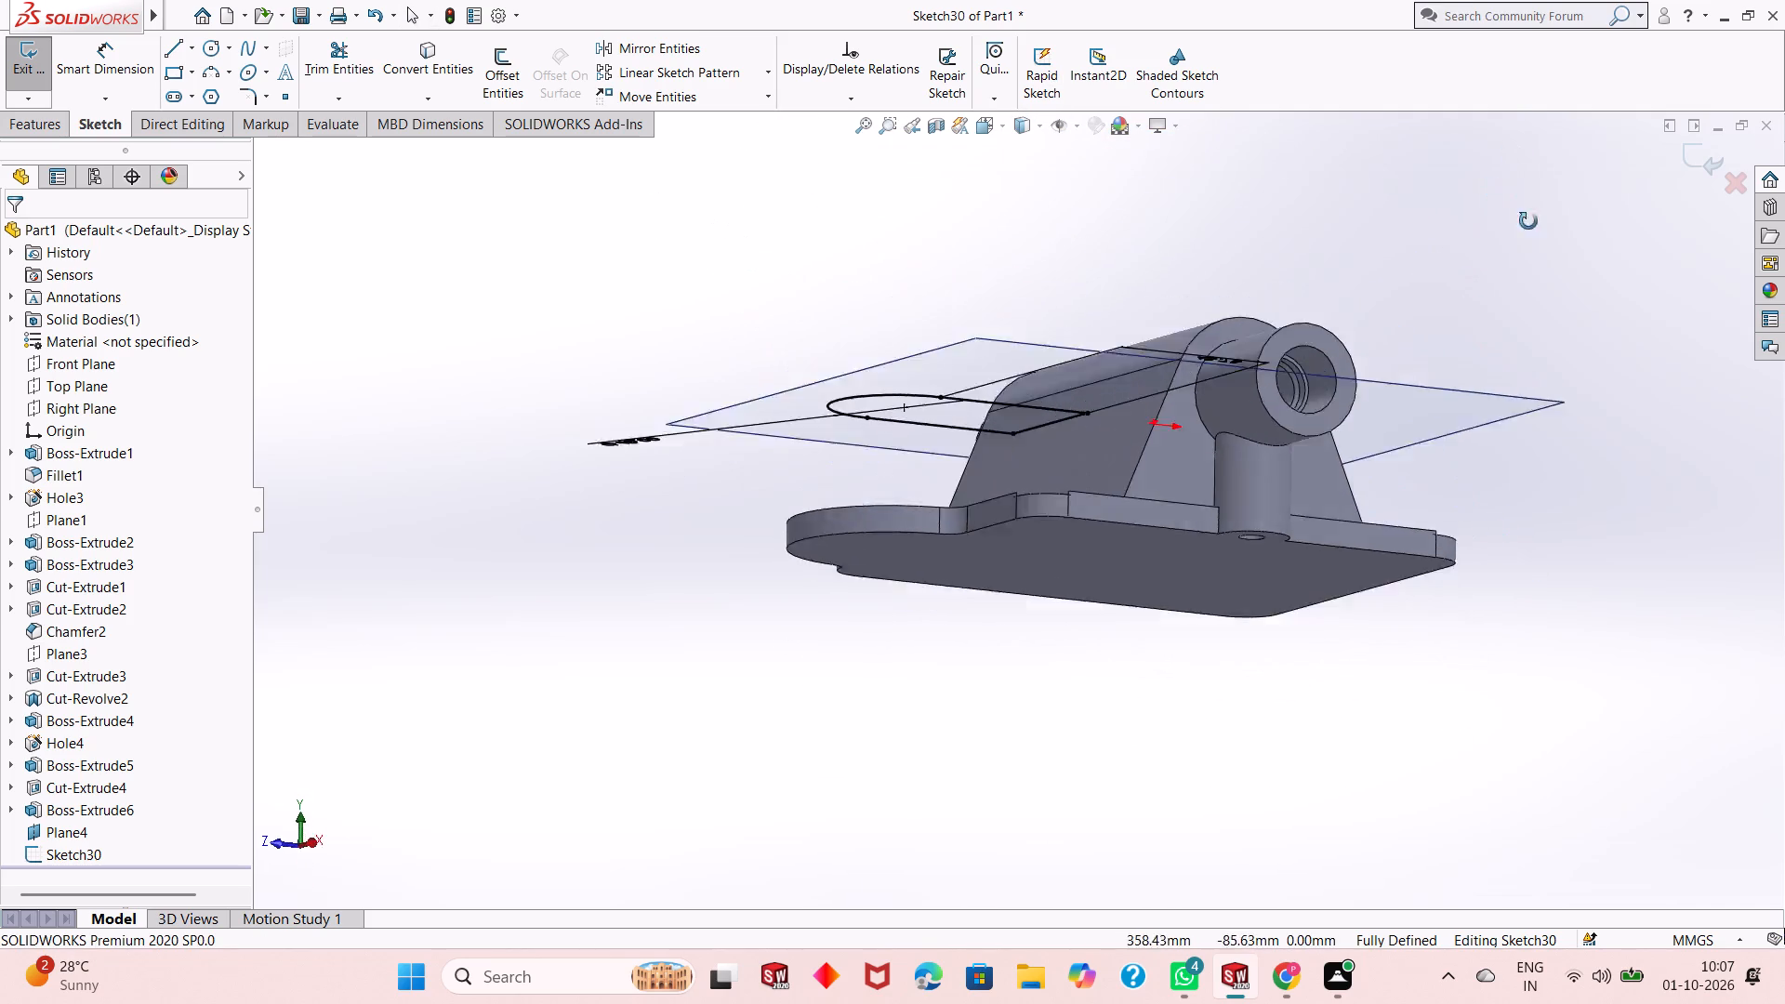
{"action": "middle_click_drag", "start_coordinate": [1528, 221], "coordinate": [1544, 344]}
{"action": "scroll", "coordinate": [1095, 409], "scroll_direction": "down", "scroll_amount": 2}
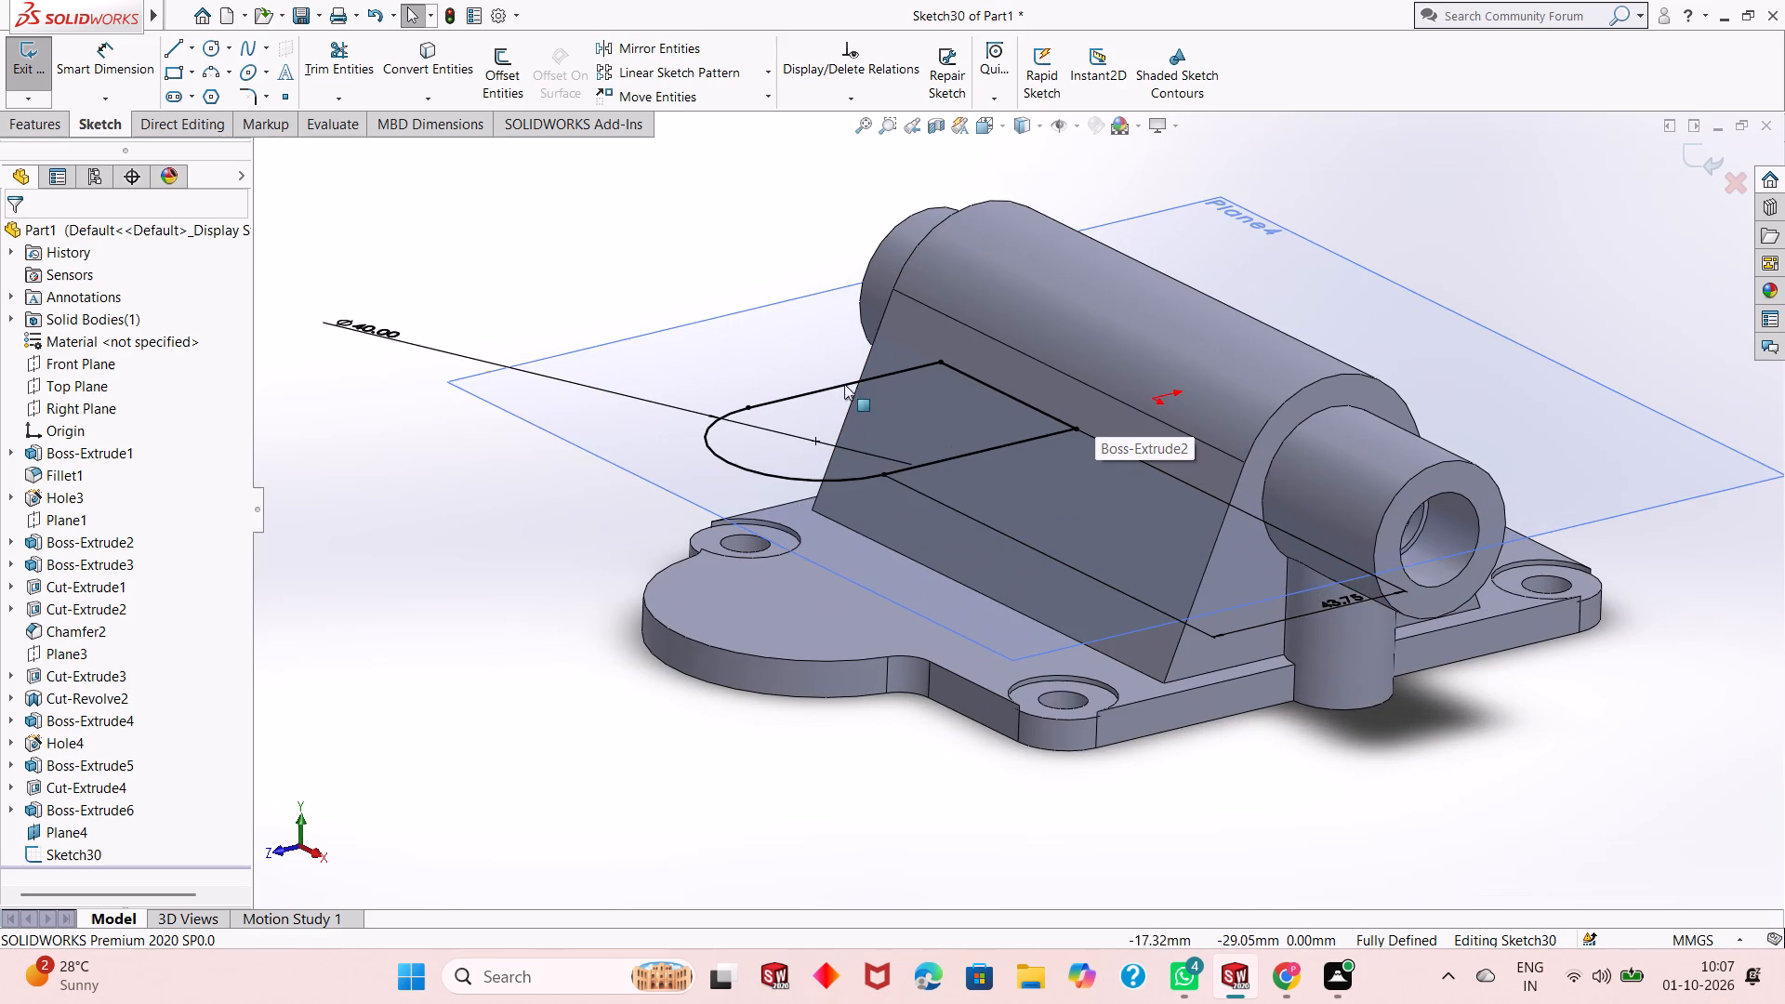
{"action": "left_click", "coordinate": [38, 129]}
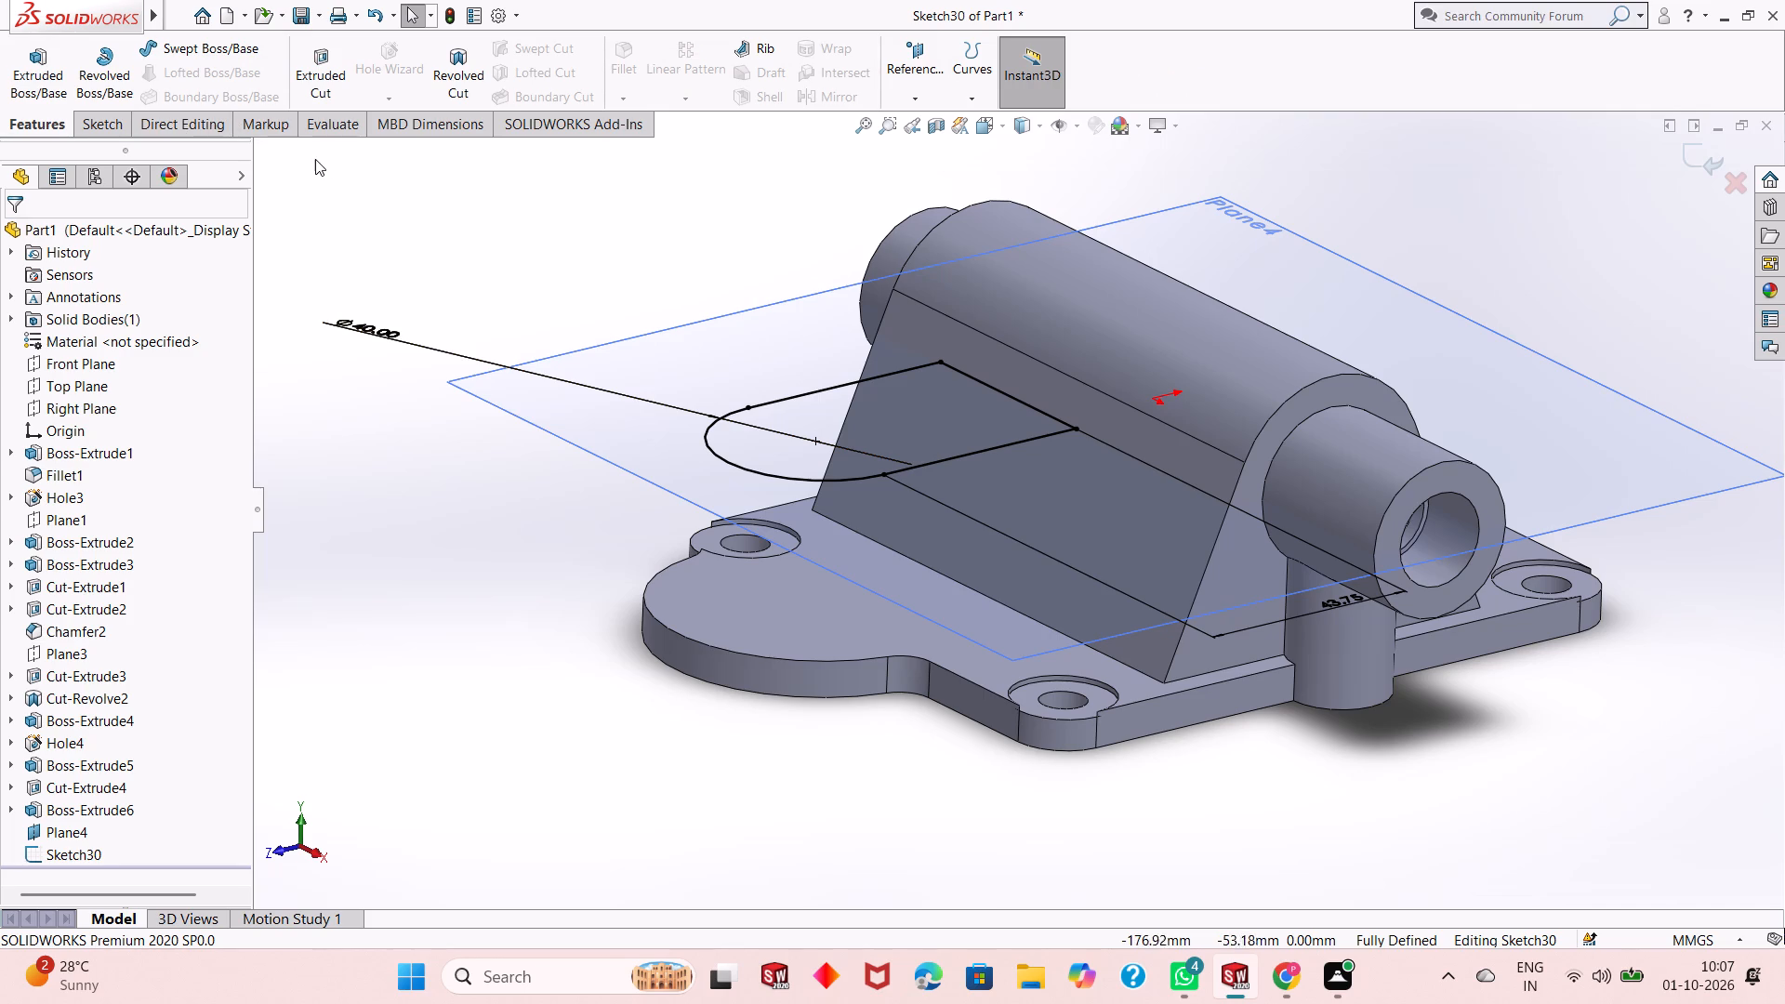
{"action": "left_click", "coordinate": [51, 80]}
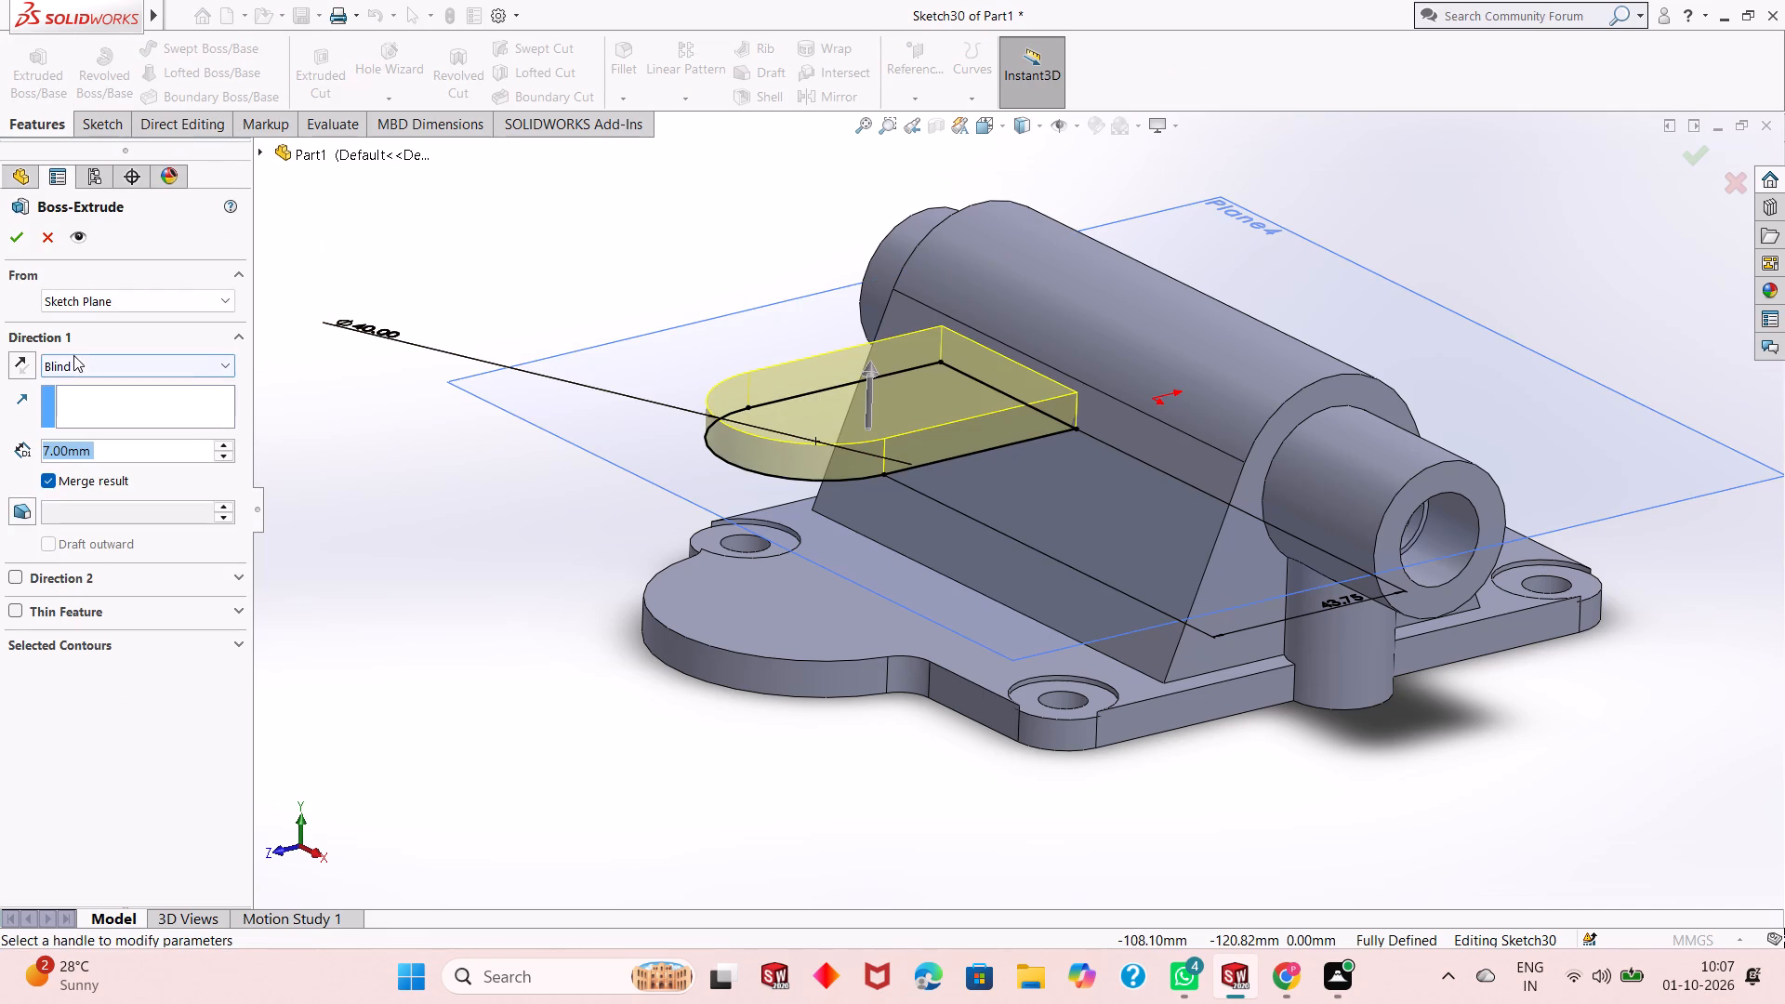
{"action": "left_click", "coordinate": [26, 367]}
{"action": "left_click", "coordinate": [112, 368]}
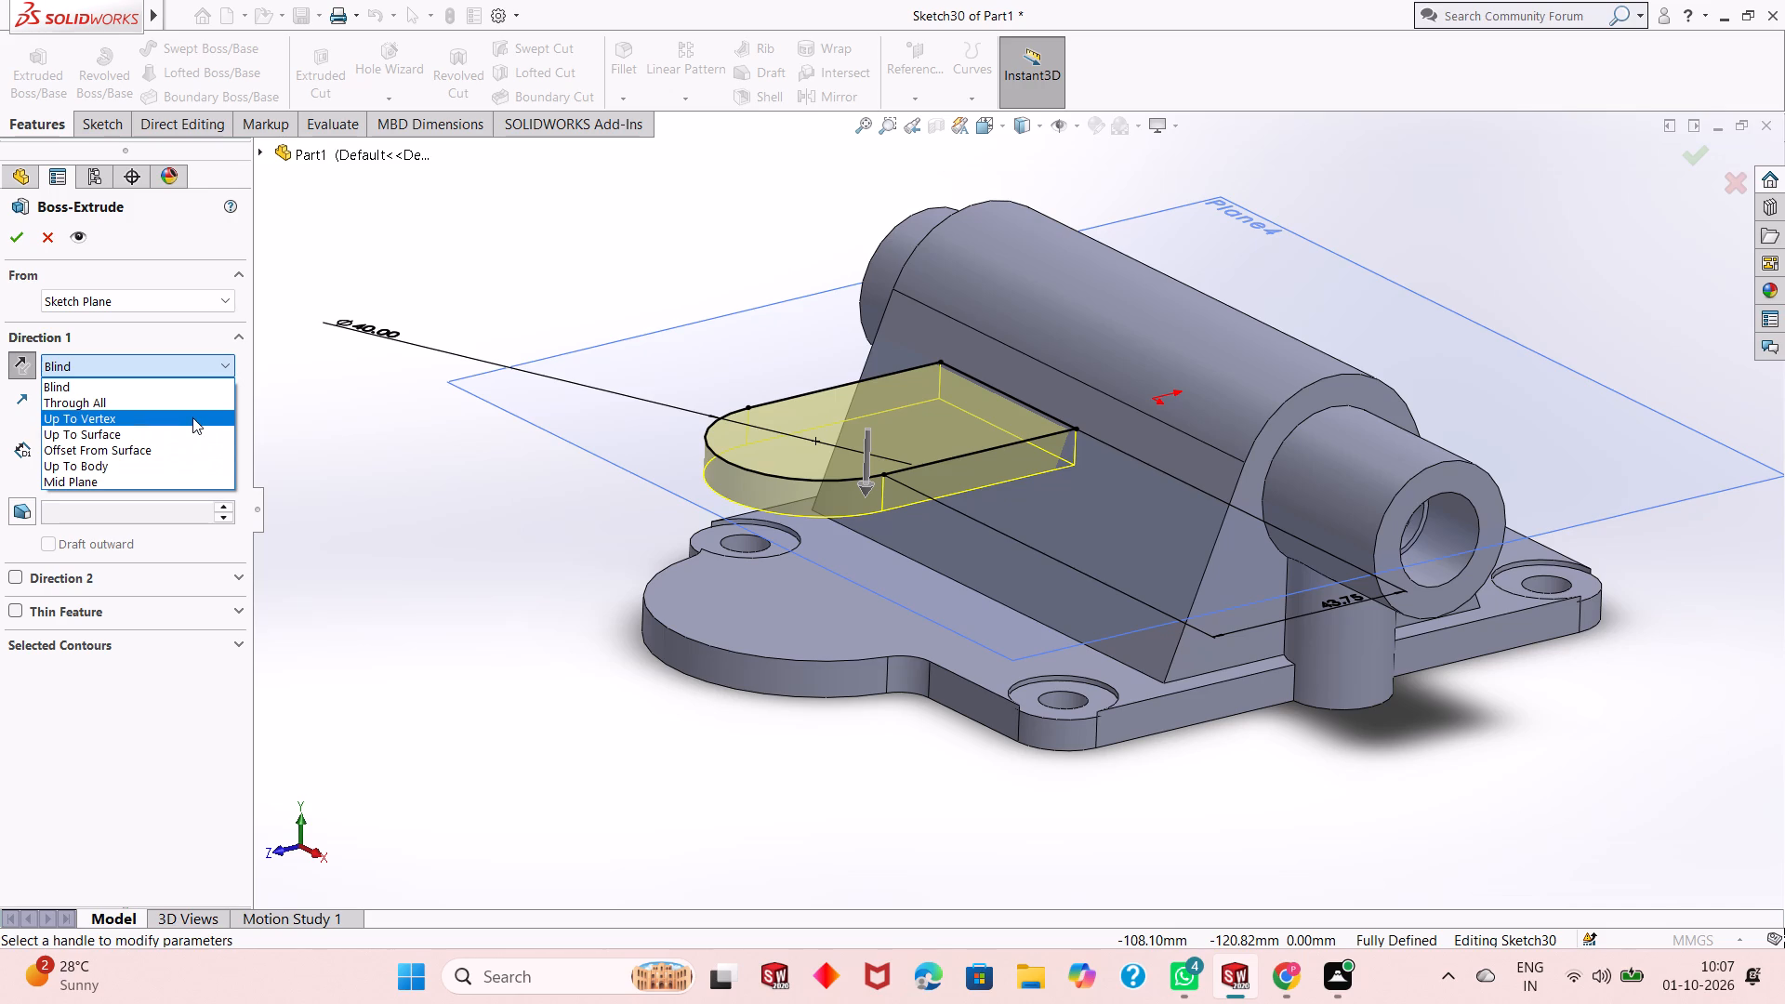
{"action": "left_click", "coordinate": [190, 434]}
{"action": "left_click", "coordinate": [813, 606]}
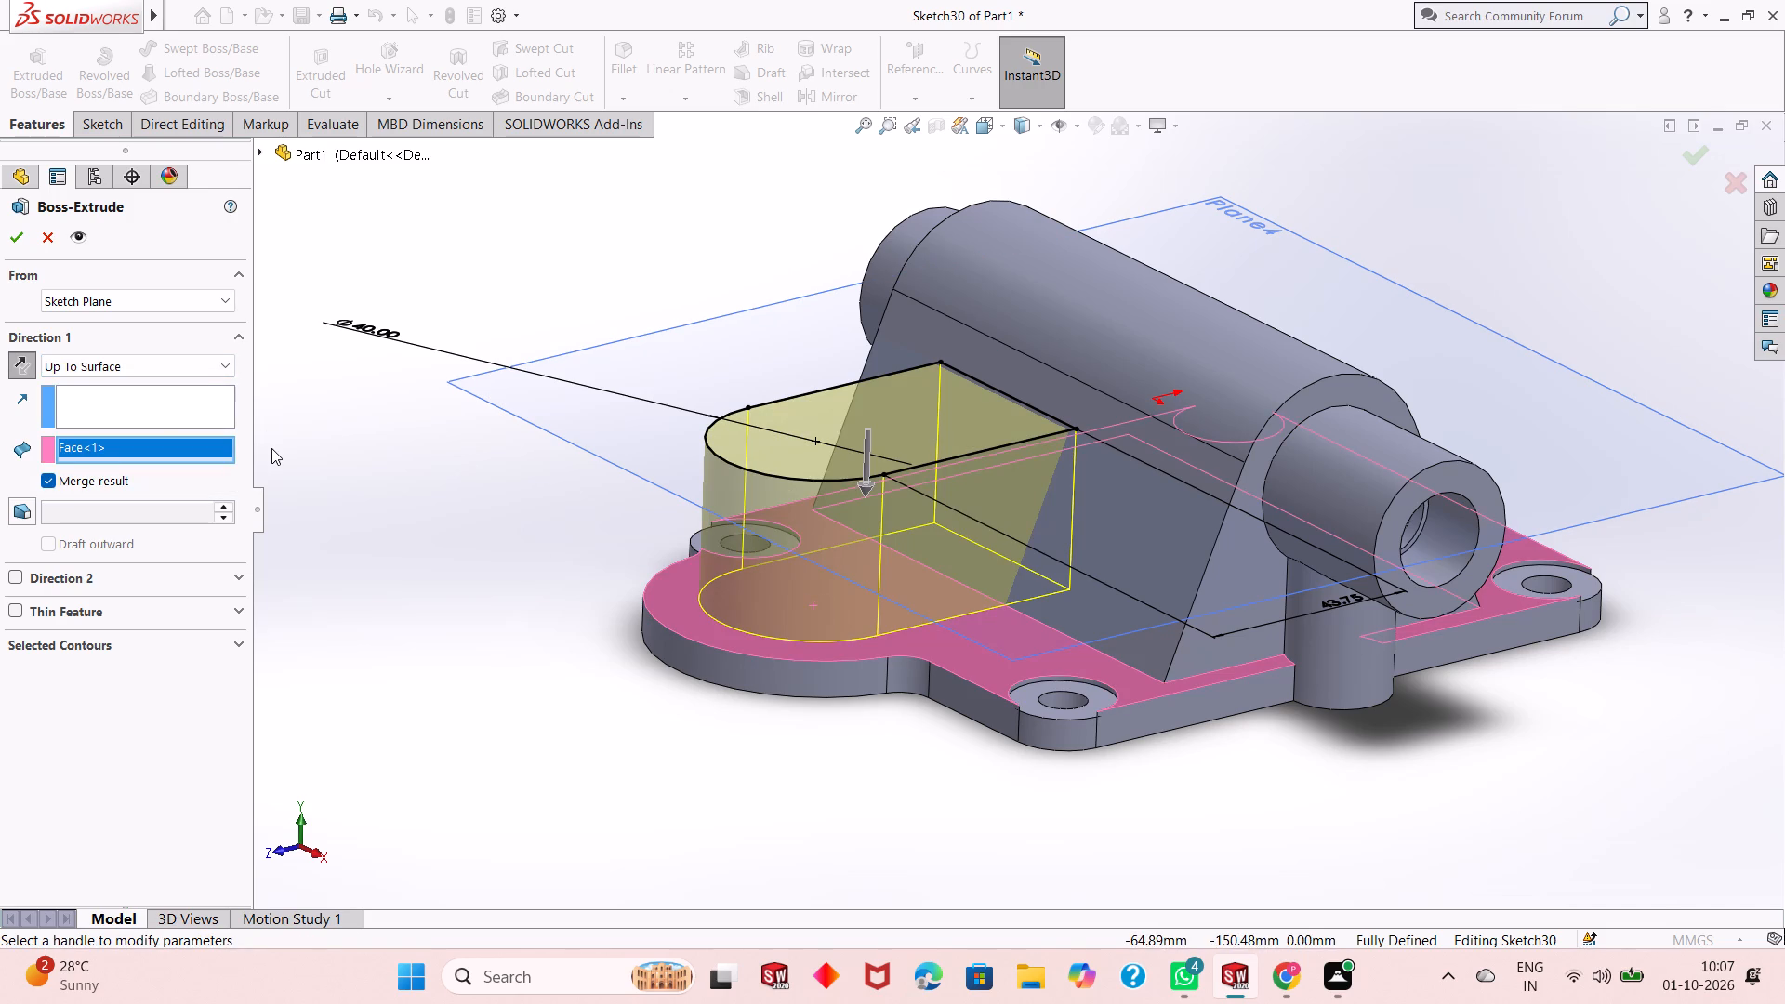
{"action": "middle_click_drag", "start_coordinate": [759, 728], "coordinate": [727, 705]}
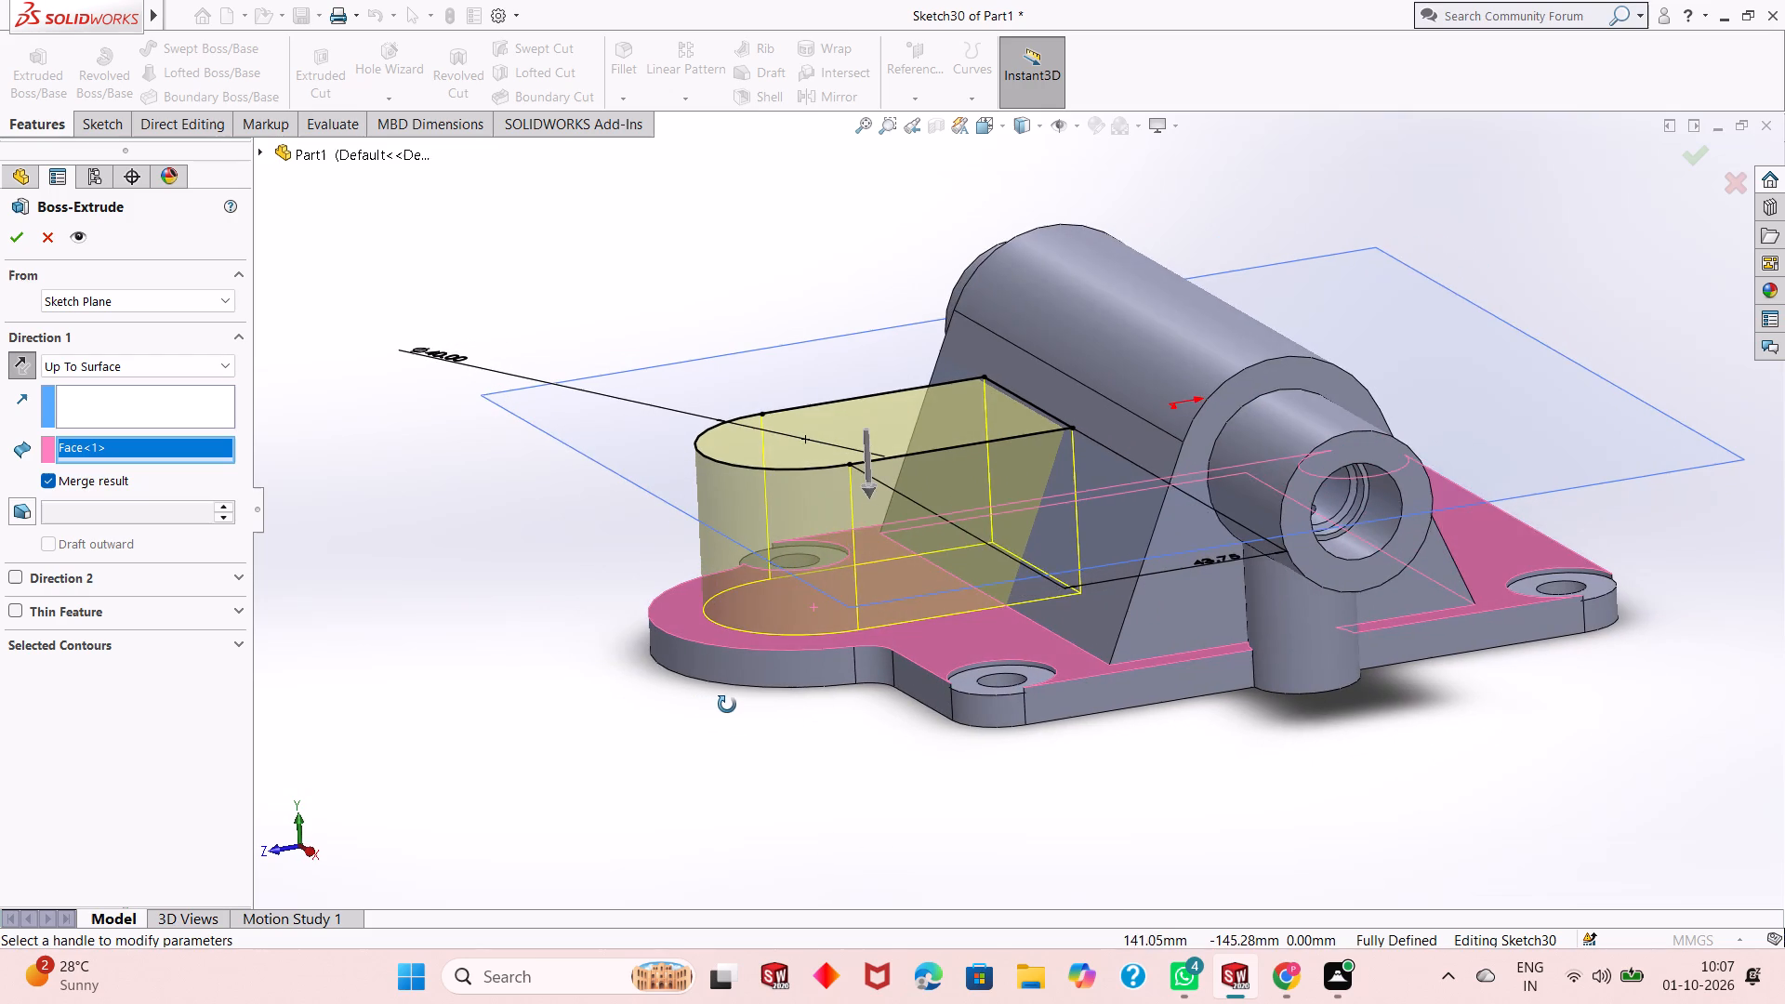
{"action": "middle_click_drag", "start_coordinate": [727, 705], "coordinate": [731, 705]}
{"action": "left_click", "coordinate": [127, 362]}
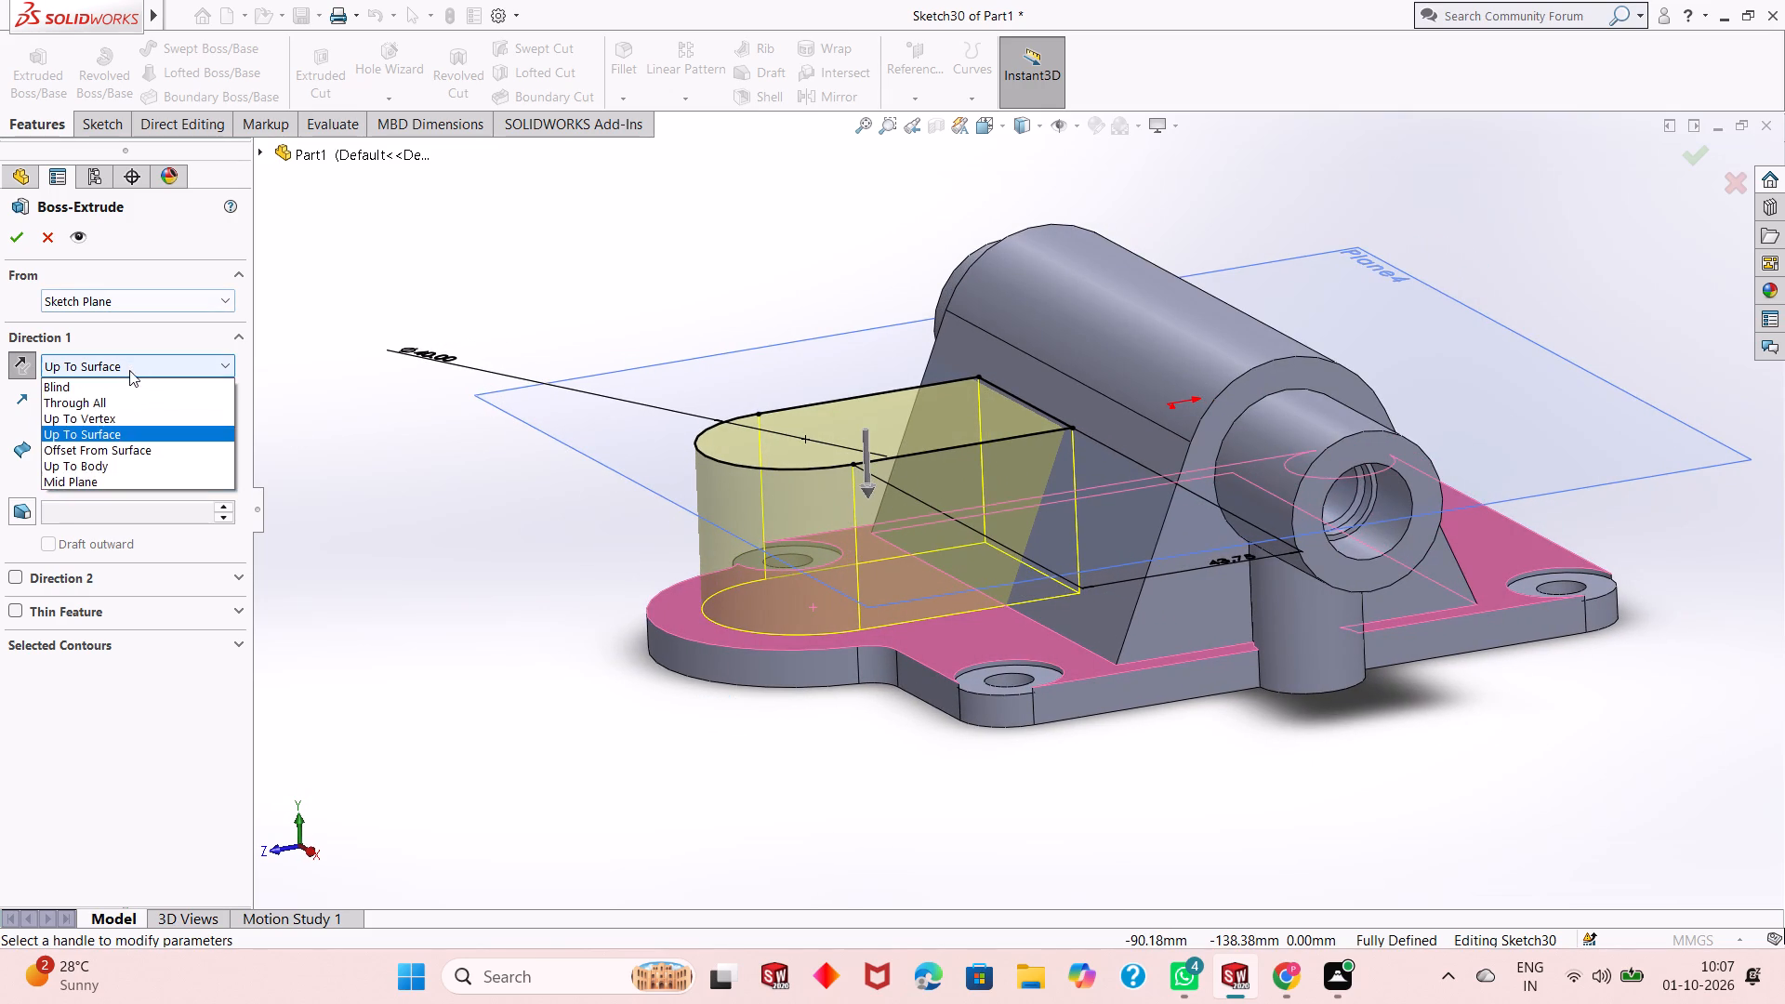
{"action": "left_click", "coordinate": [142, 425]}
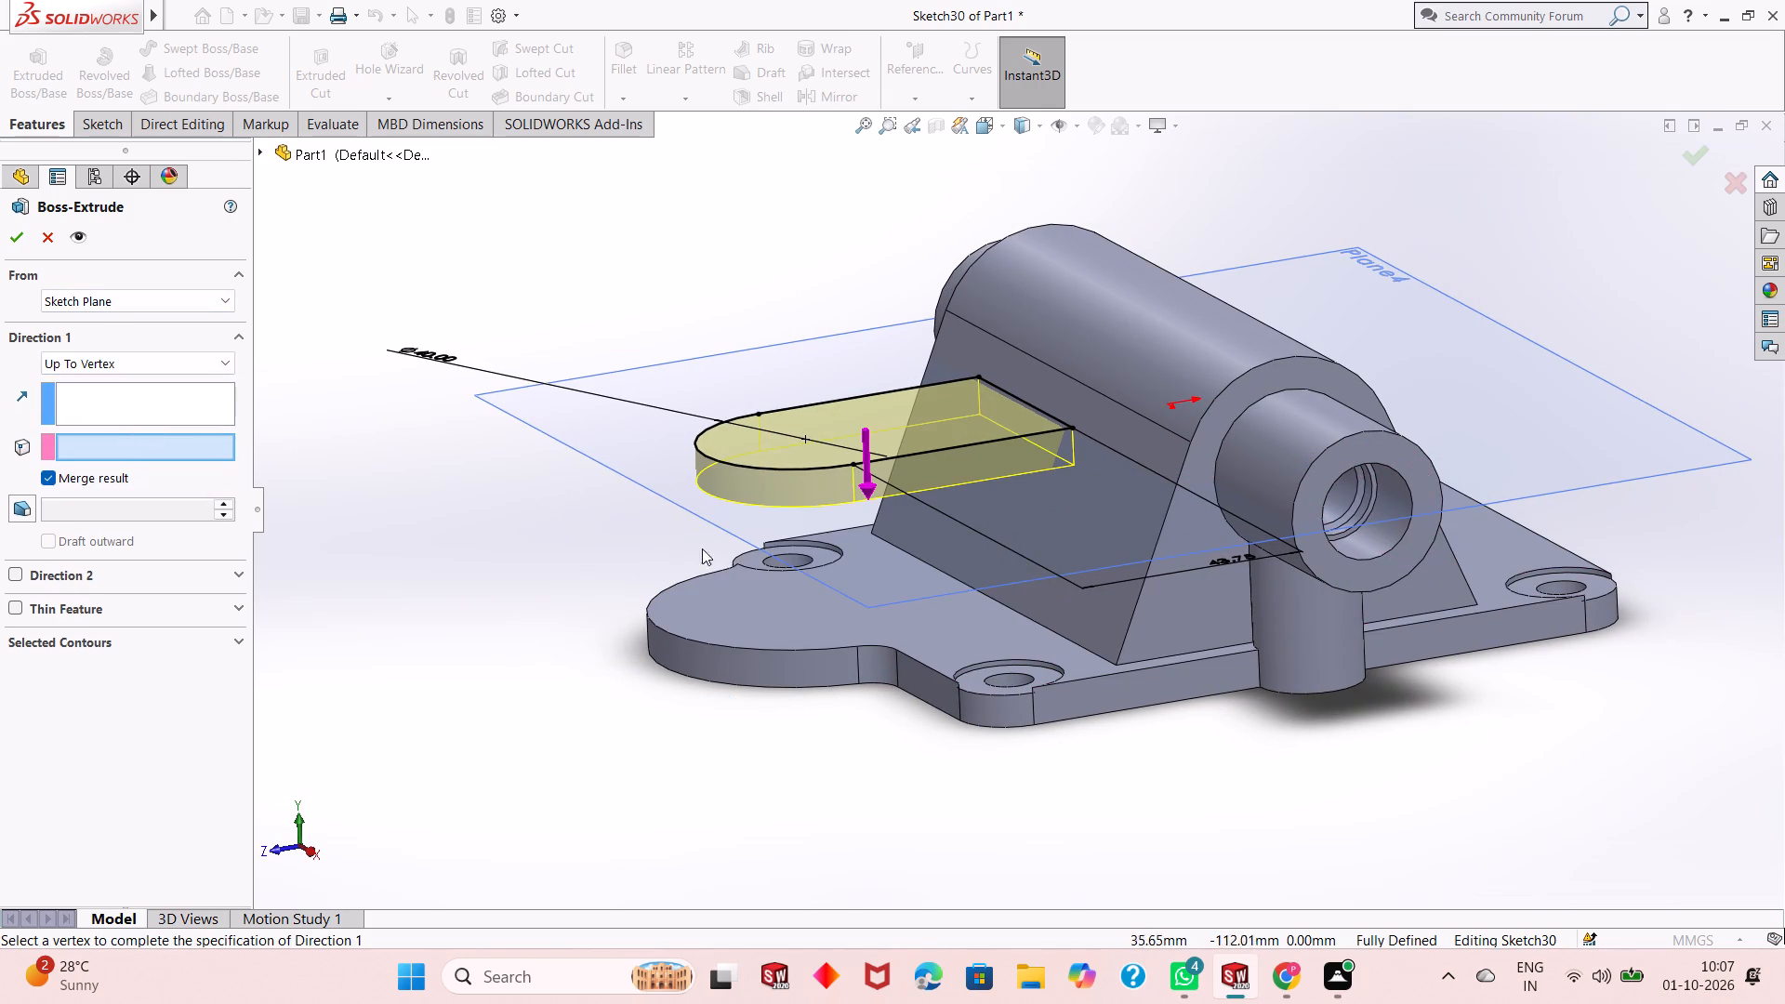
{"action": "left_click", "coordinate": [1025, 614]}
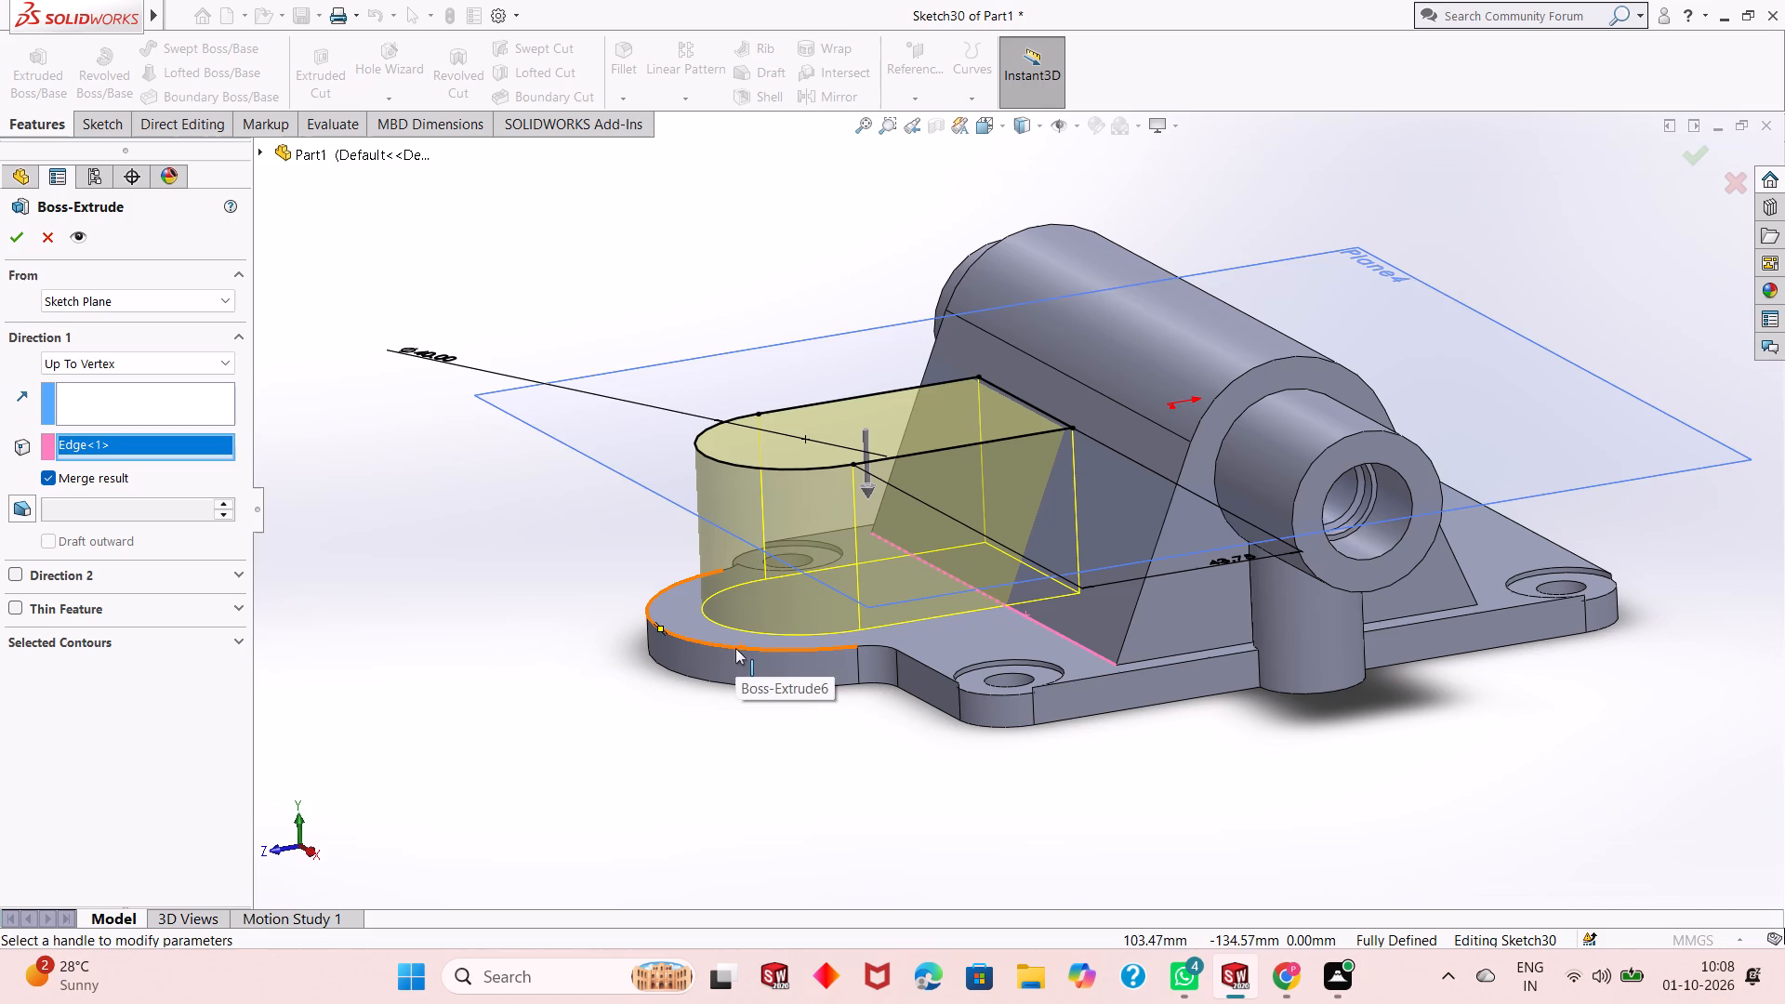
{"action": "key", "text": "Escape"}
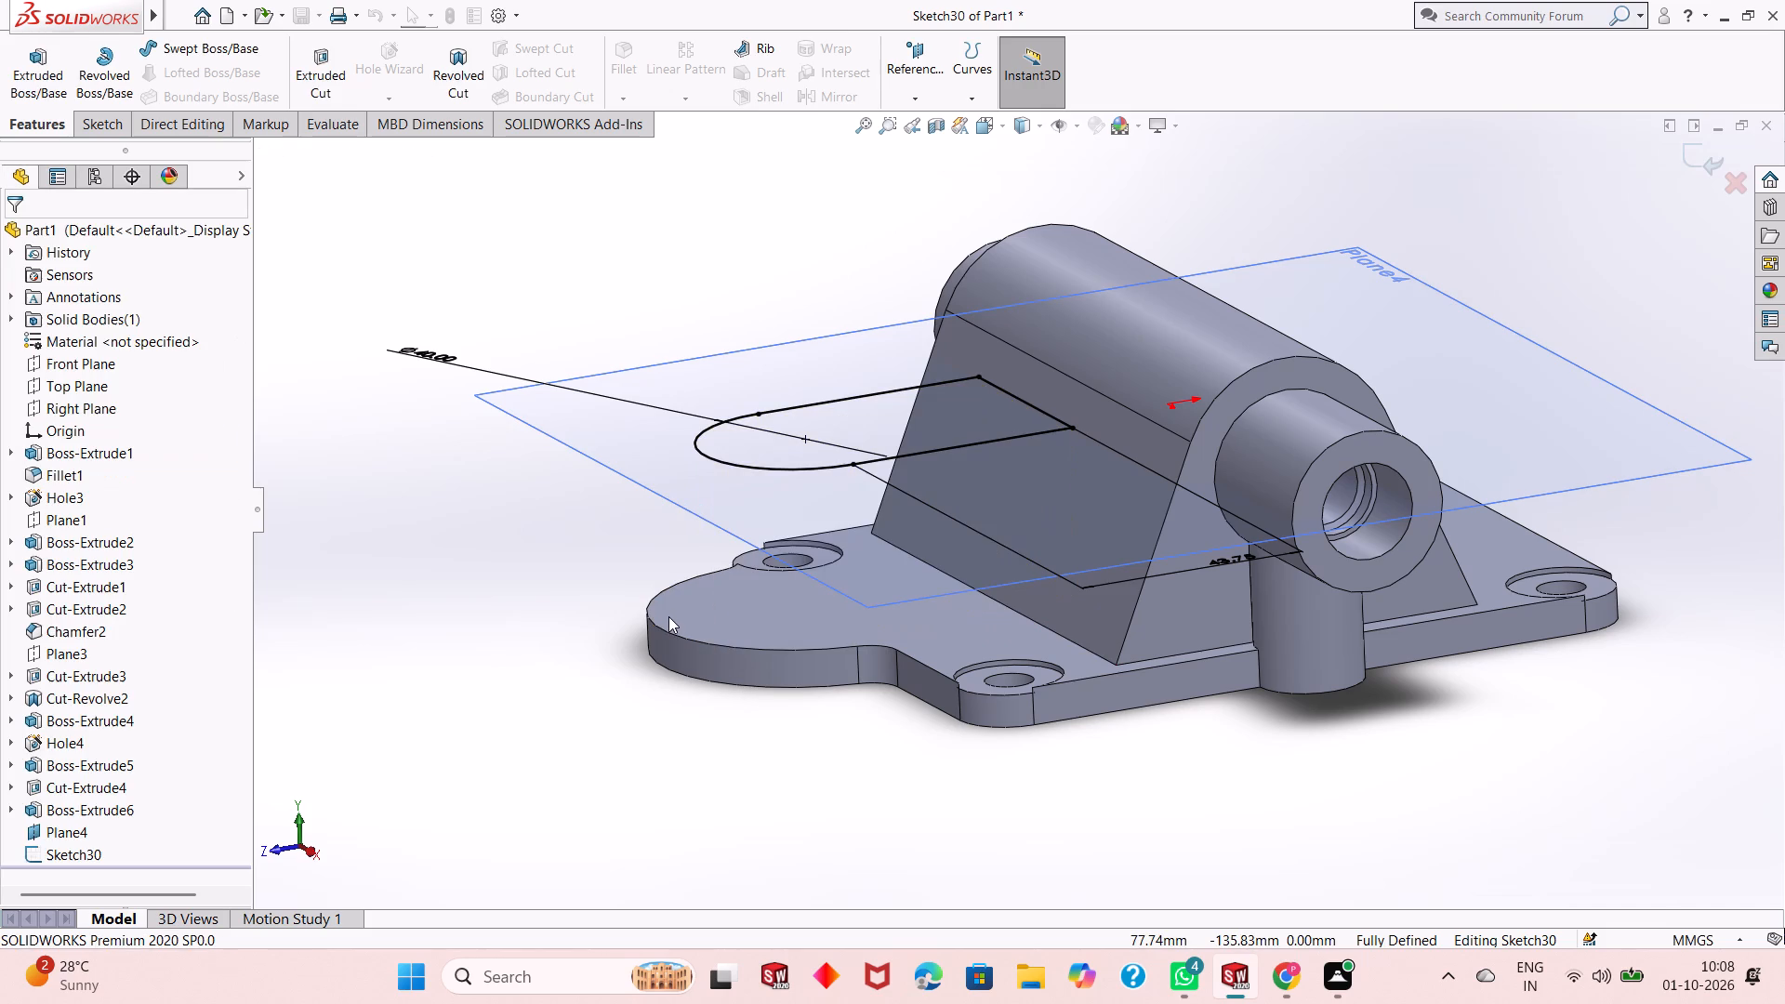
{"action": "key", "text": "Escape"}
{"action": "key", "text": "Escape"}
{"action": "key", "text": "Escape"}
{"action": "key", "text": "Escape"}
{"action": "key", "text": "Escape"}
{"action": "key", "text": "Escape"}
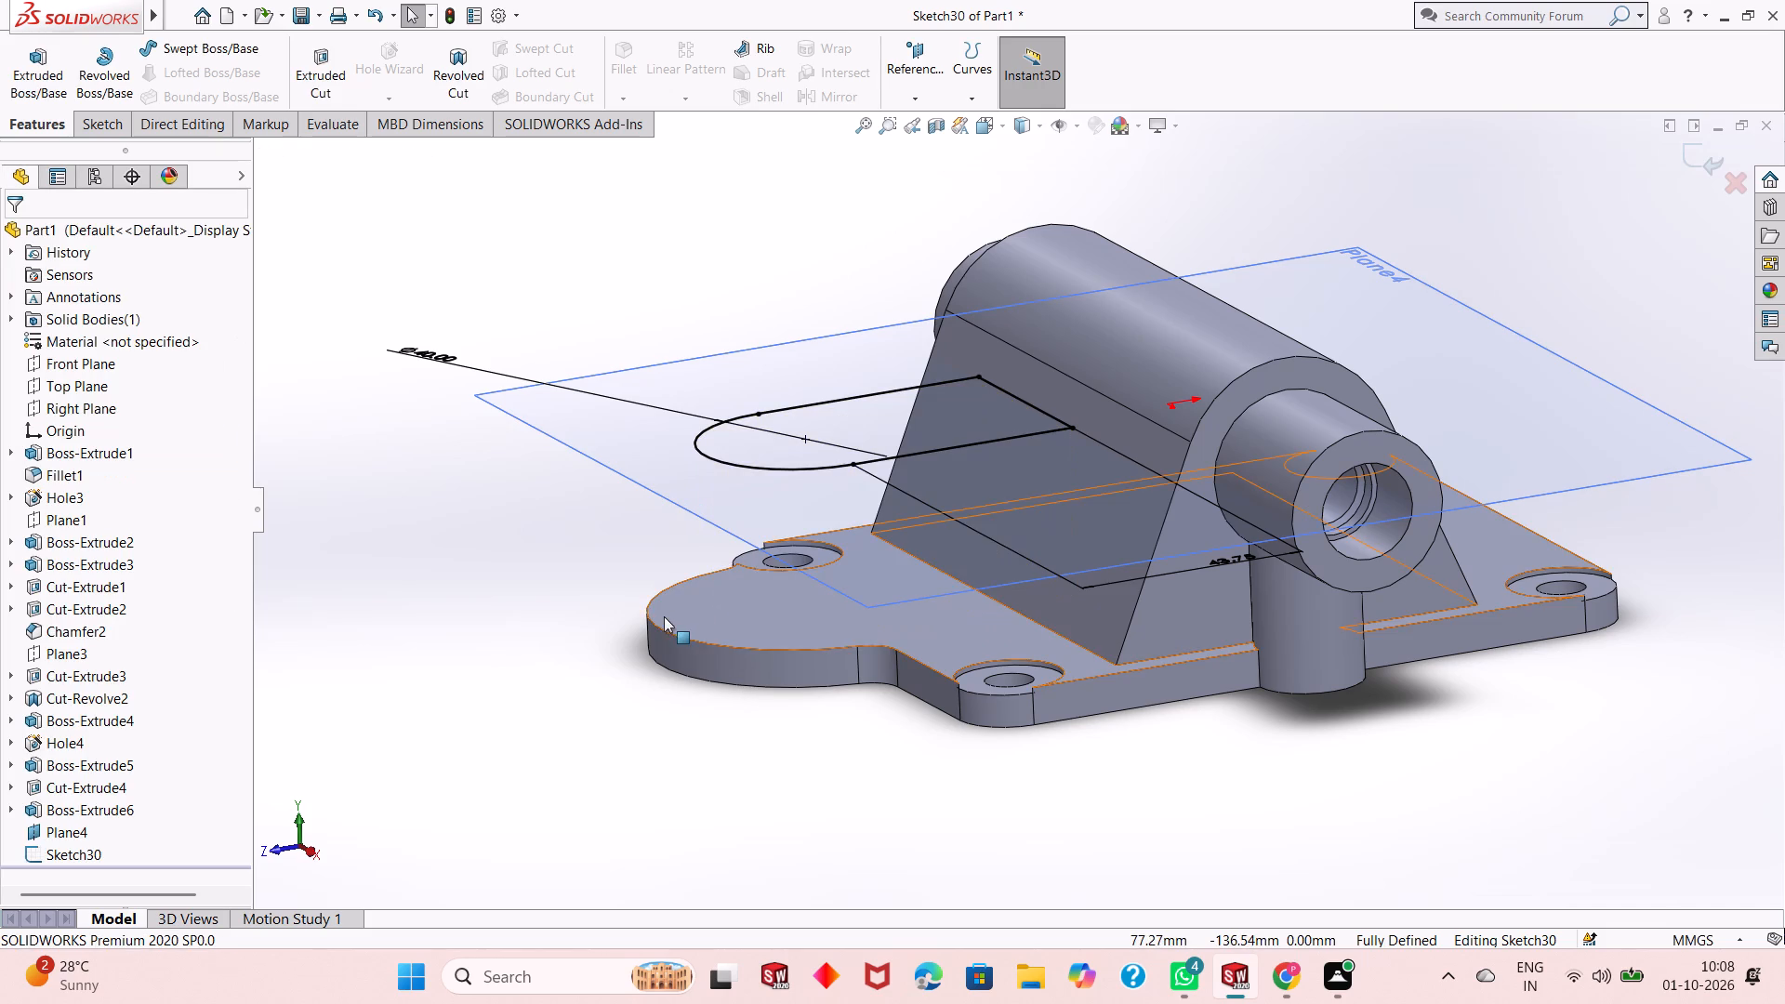
Extrude the U-shaped profile down toward the base with Up To Body, selecting the existing bracket body and leaving Merge result off.
{"action": "left_click", "coordinate": [52, 82]}
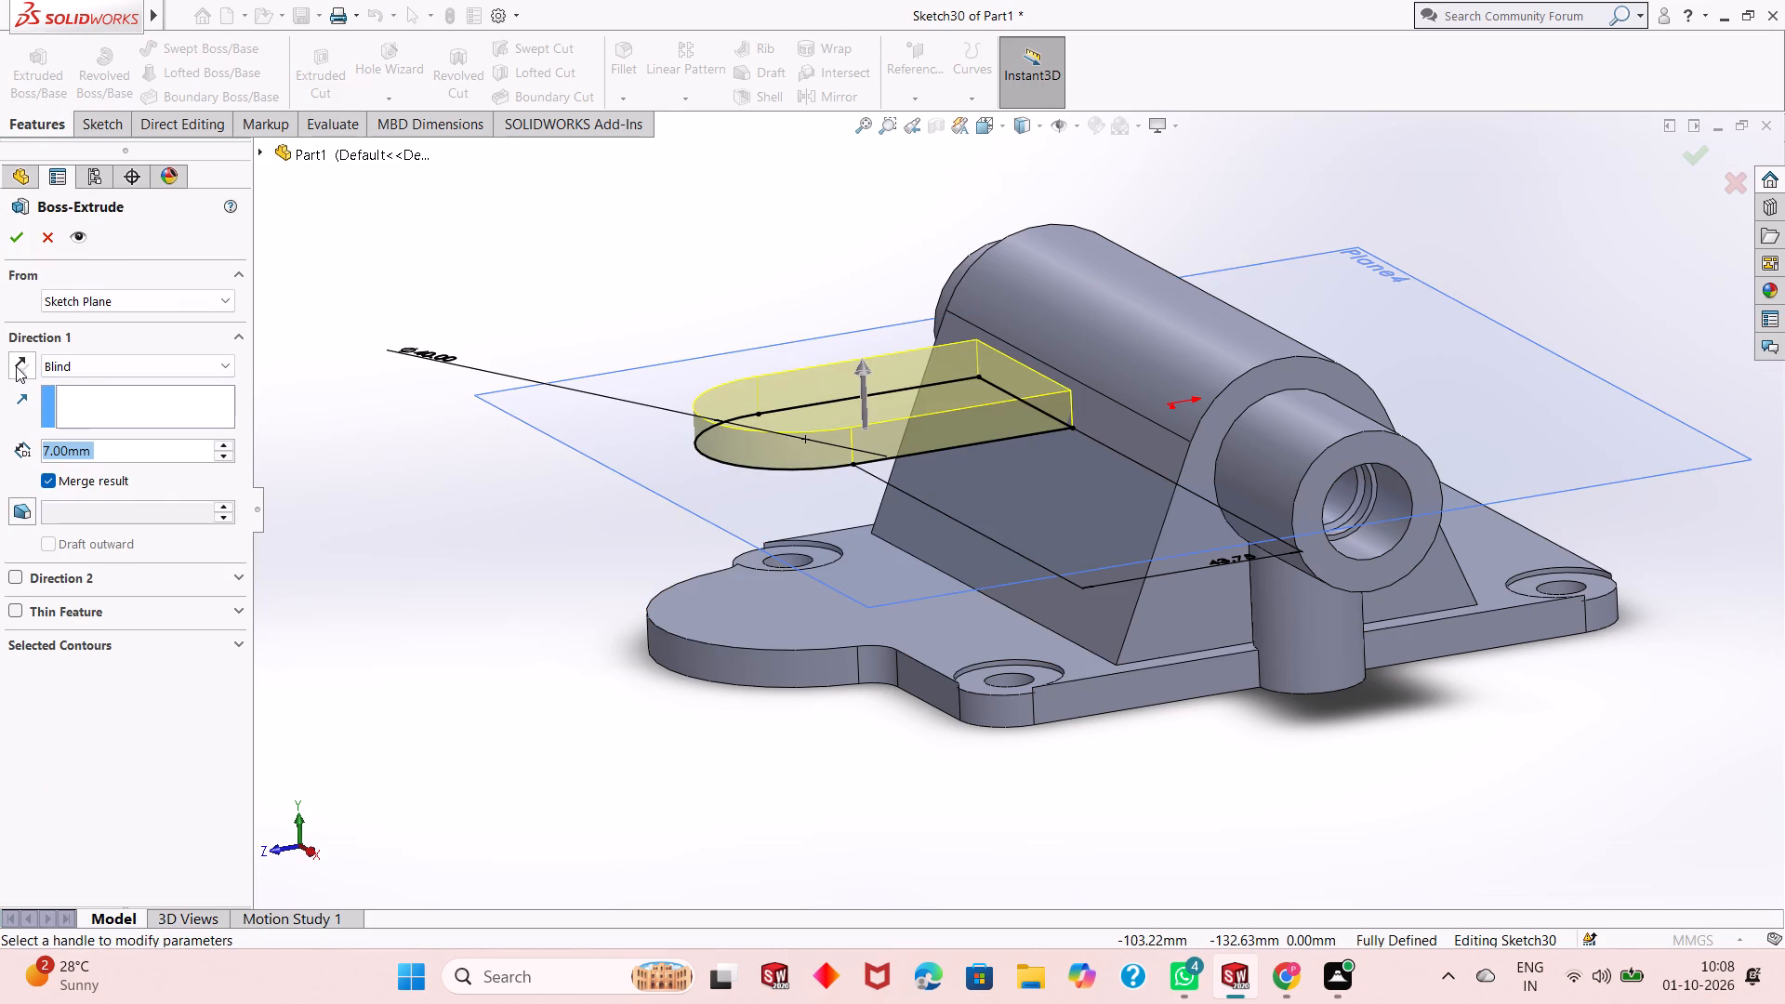
{"action": "left_click", "coordinate": [16, 366]}
{"action": "left_click", "coordinate": [154, 359]}
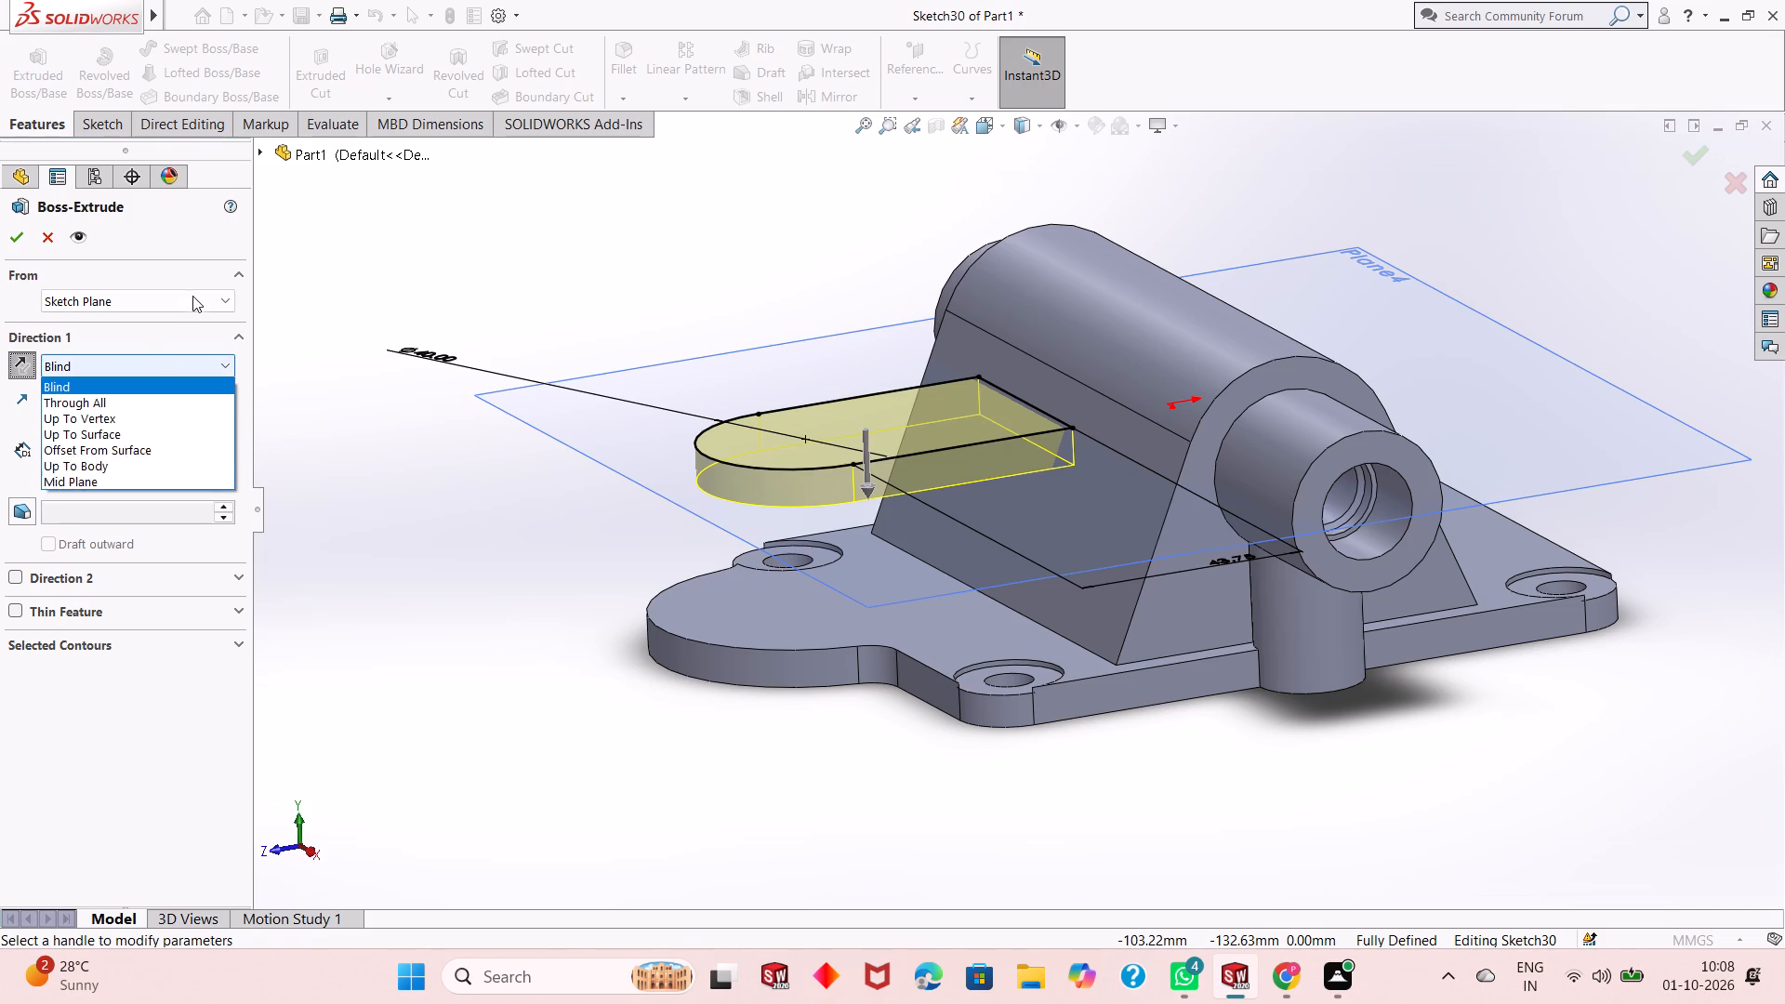
{"action": "left_click", "coordinate": [194, 293]}
{"action": "left_click", "coordinate": [194, 295]}
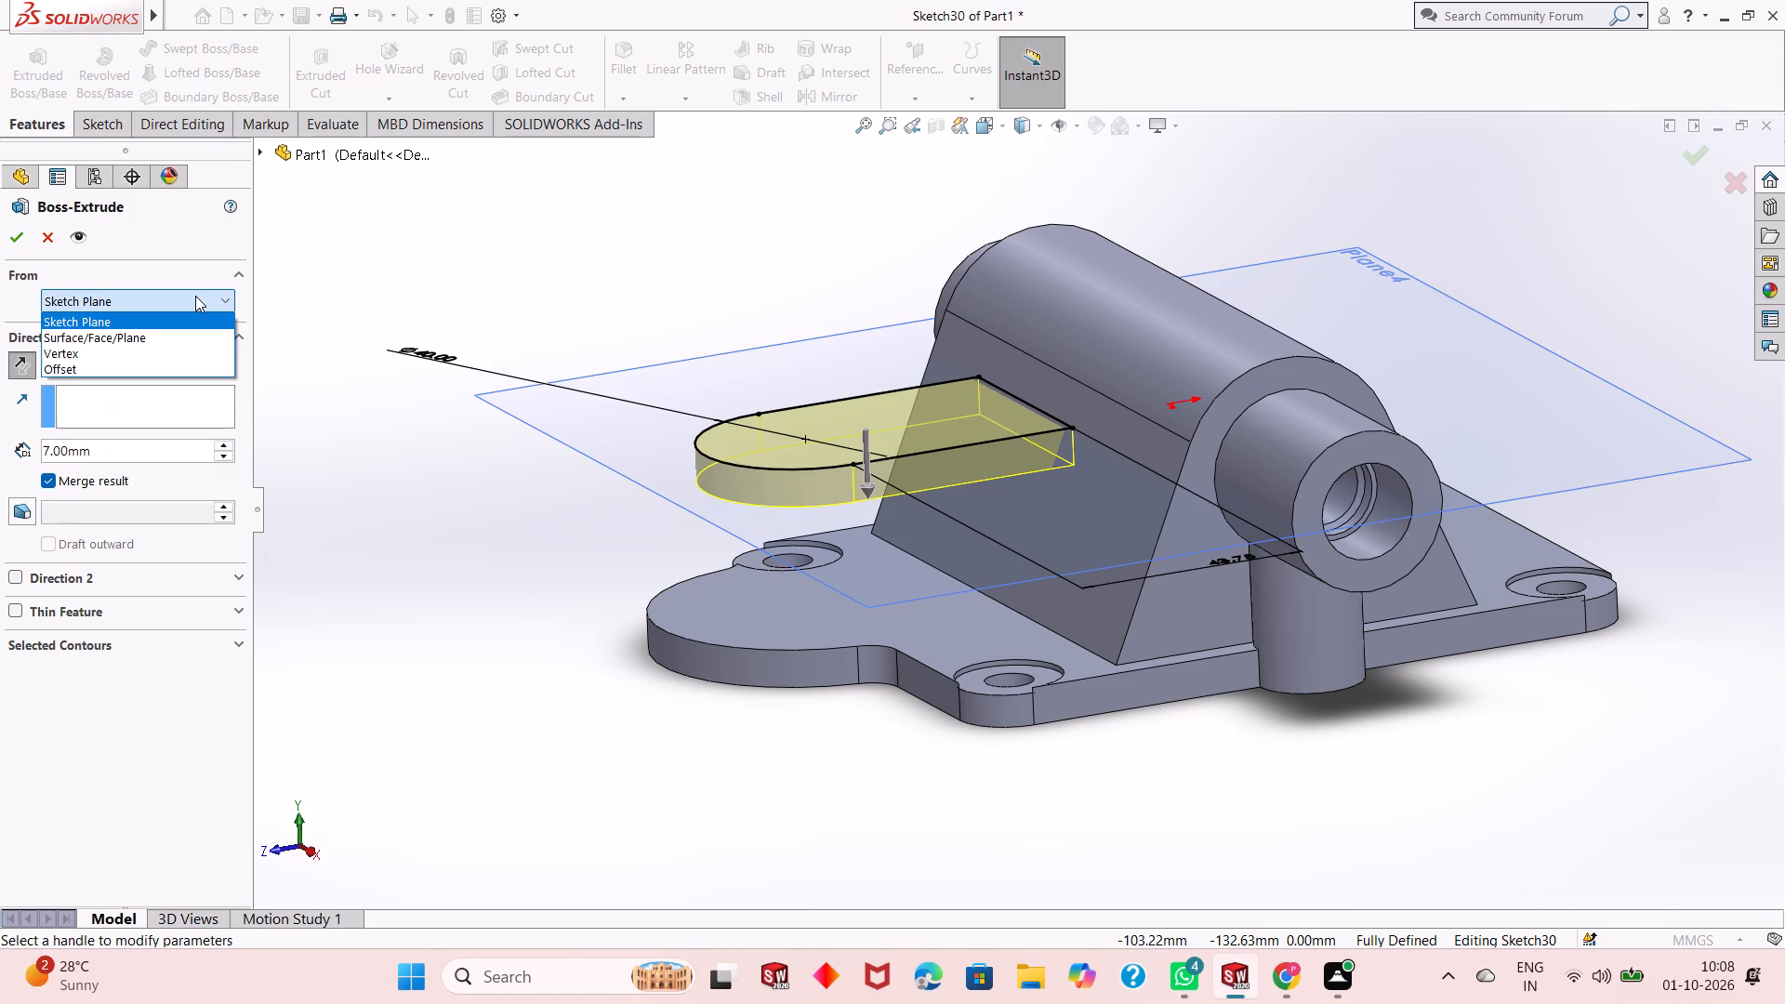
{"action": "left_click", "coordinate": [195, 296]}
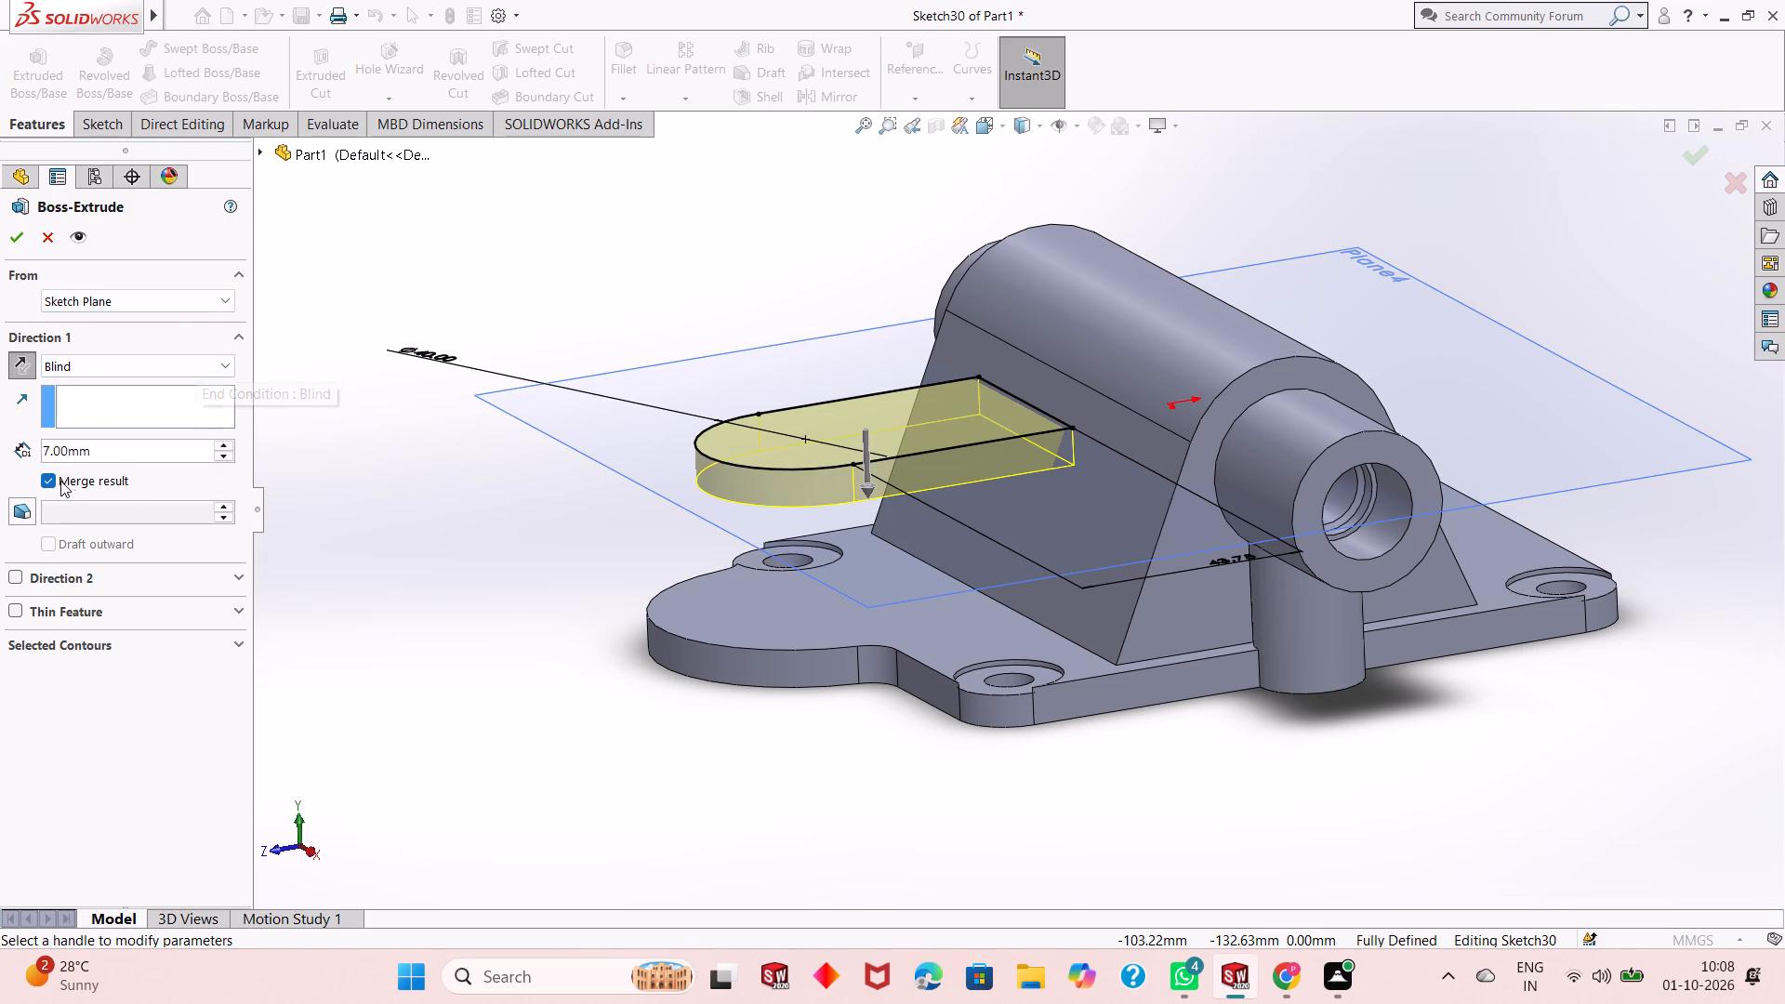
{"action": "left_click", "coordinate": [60, 481]}
{"action": "left_click", "coordinate": [169, 363]}
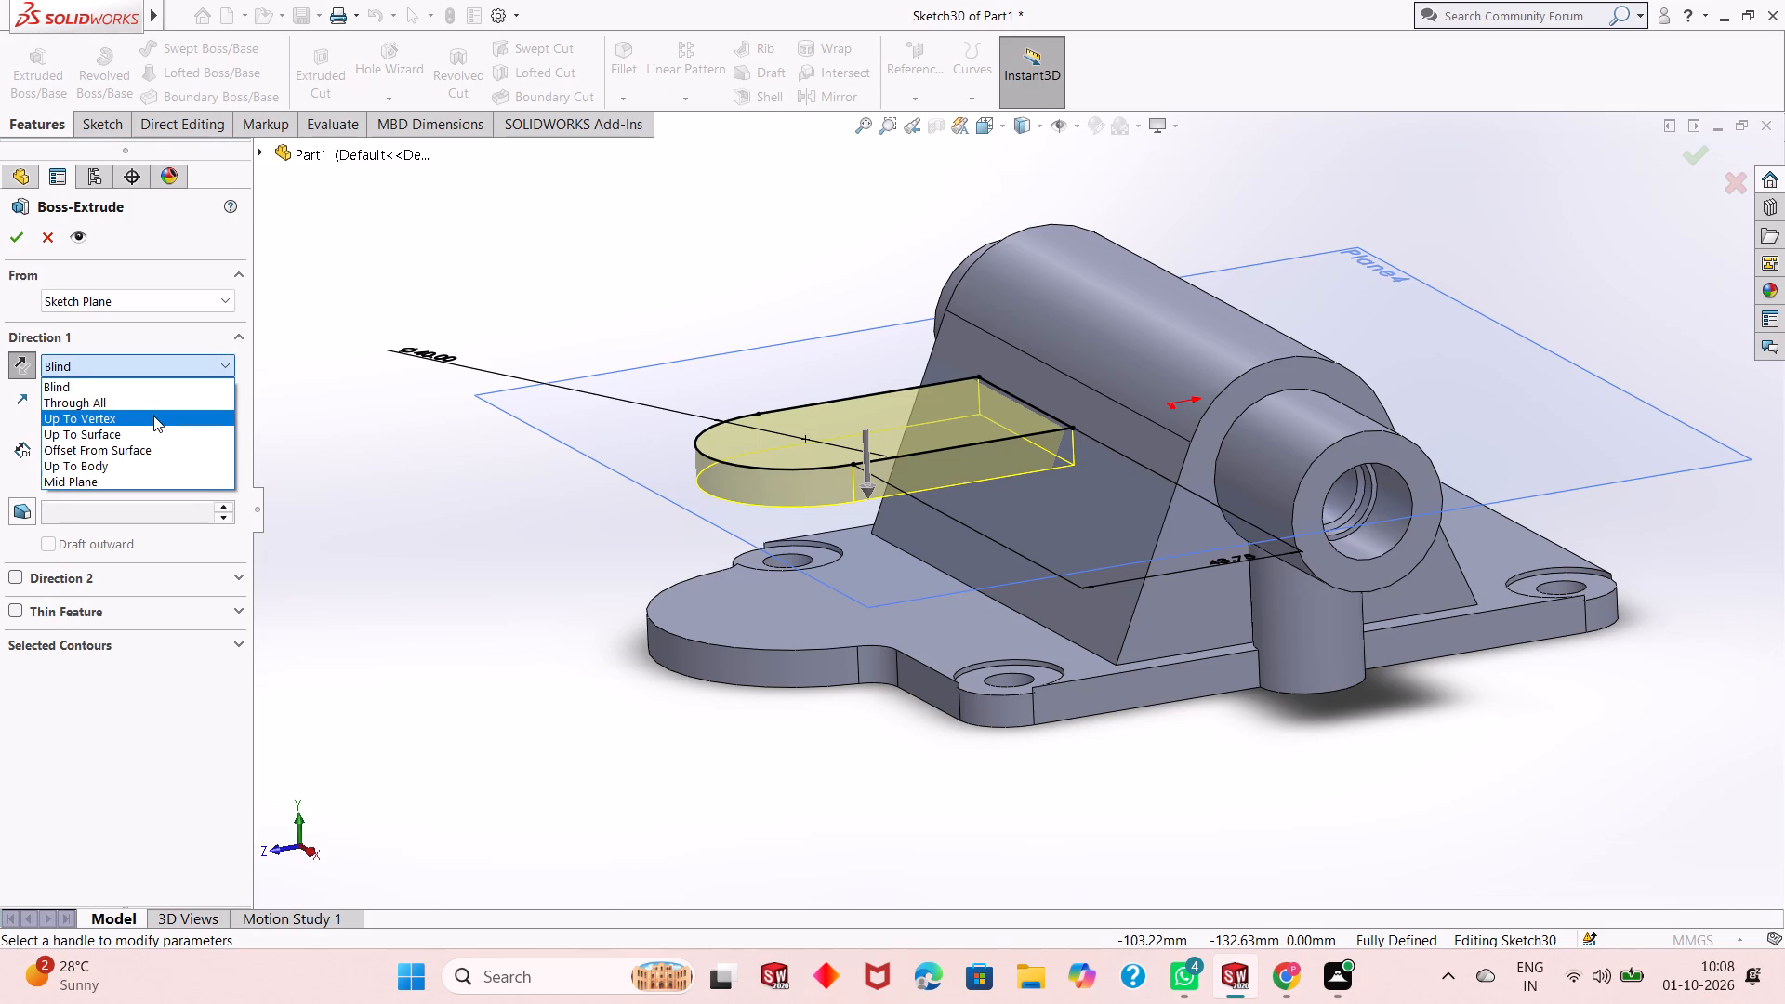
{"action": "left_click", "coordinate": [172, 464]}
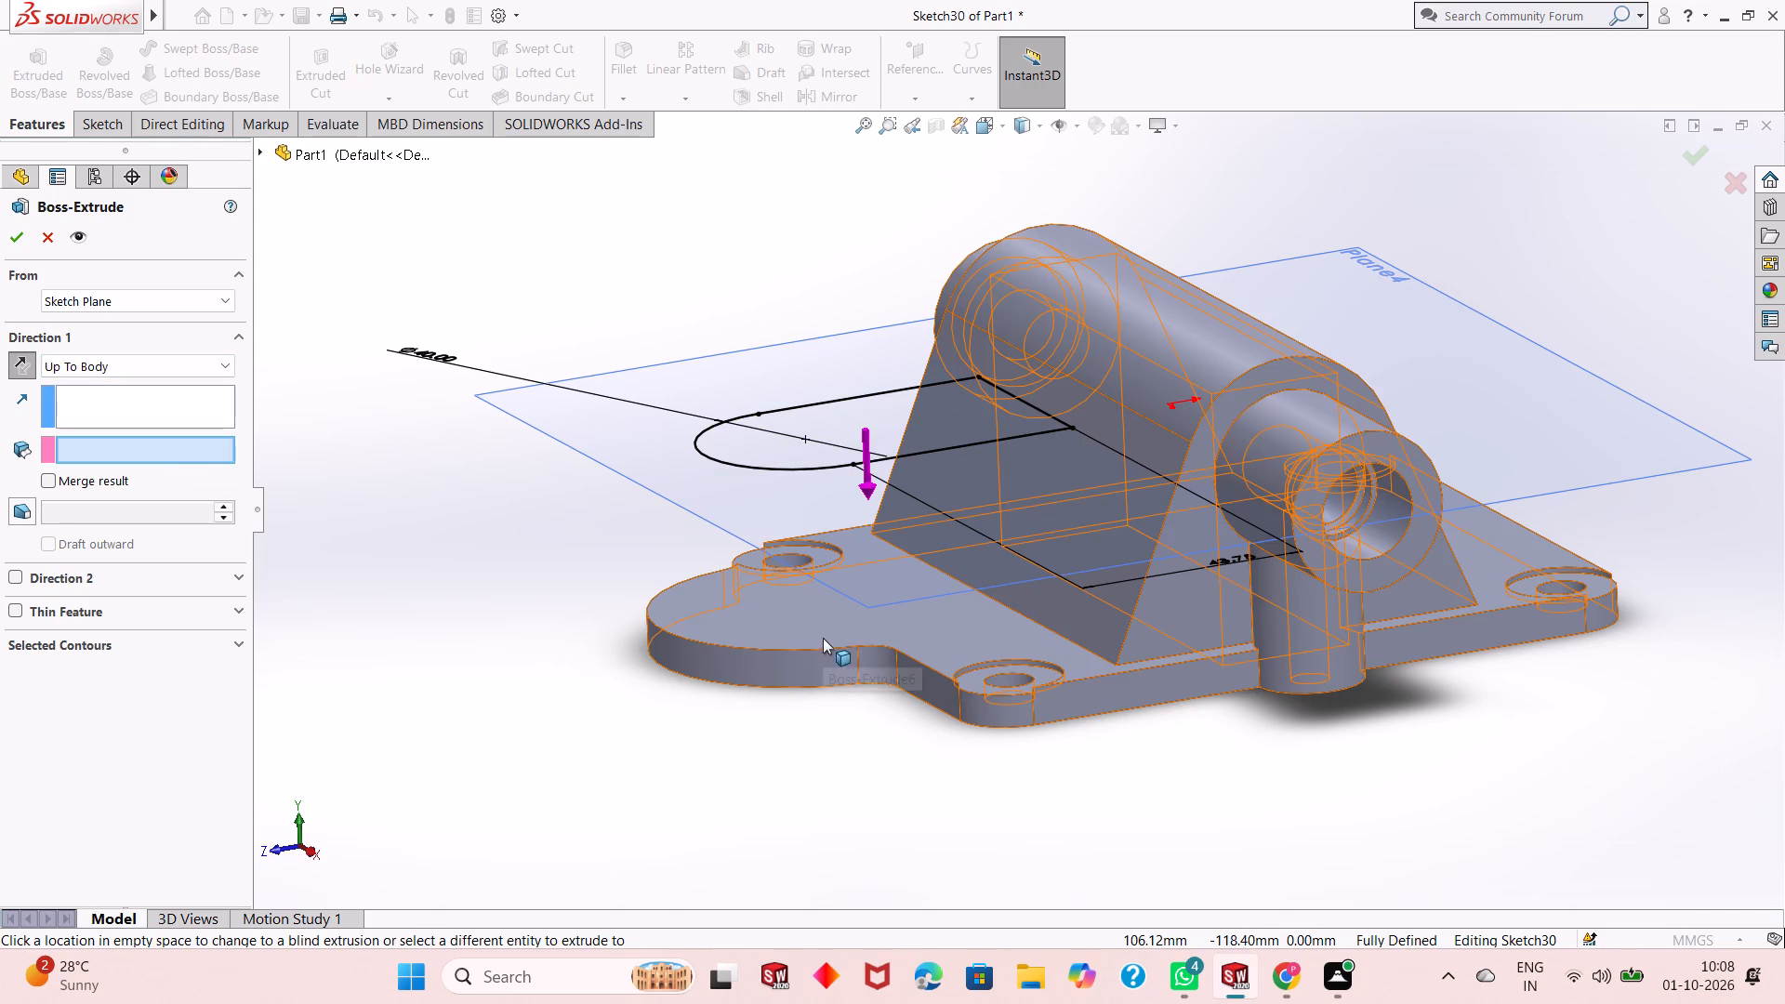
{"action": "left_click", "coordinate": [829, 630]}
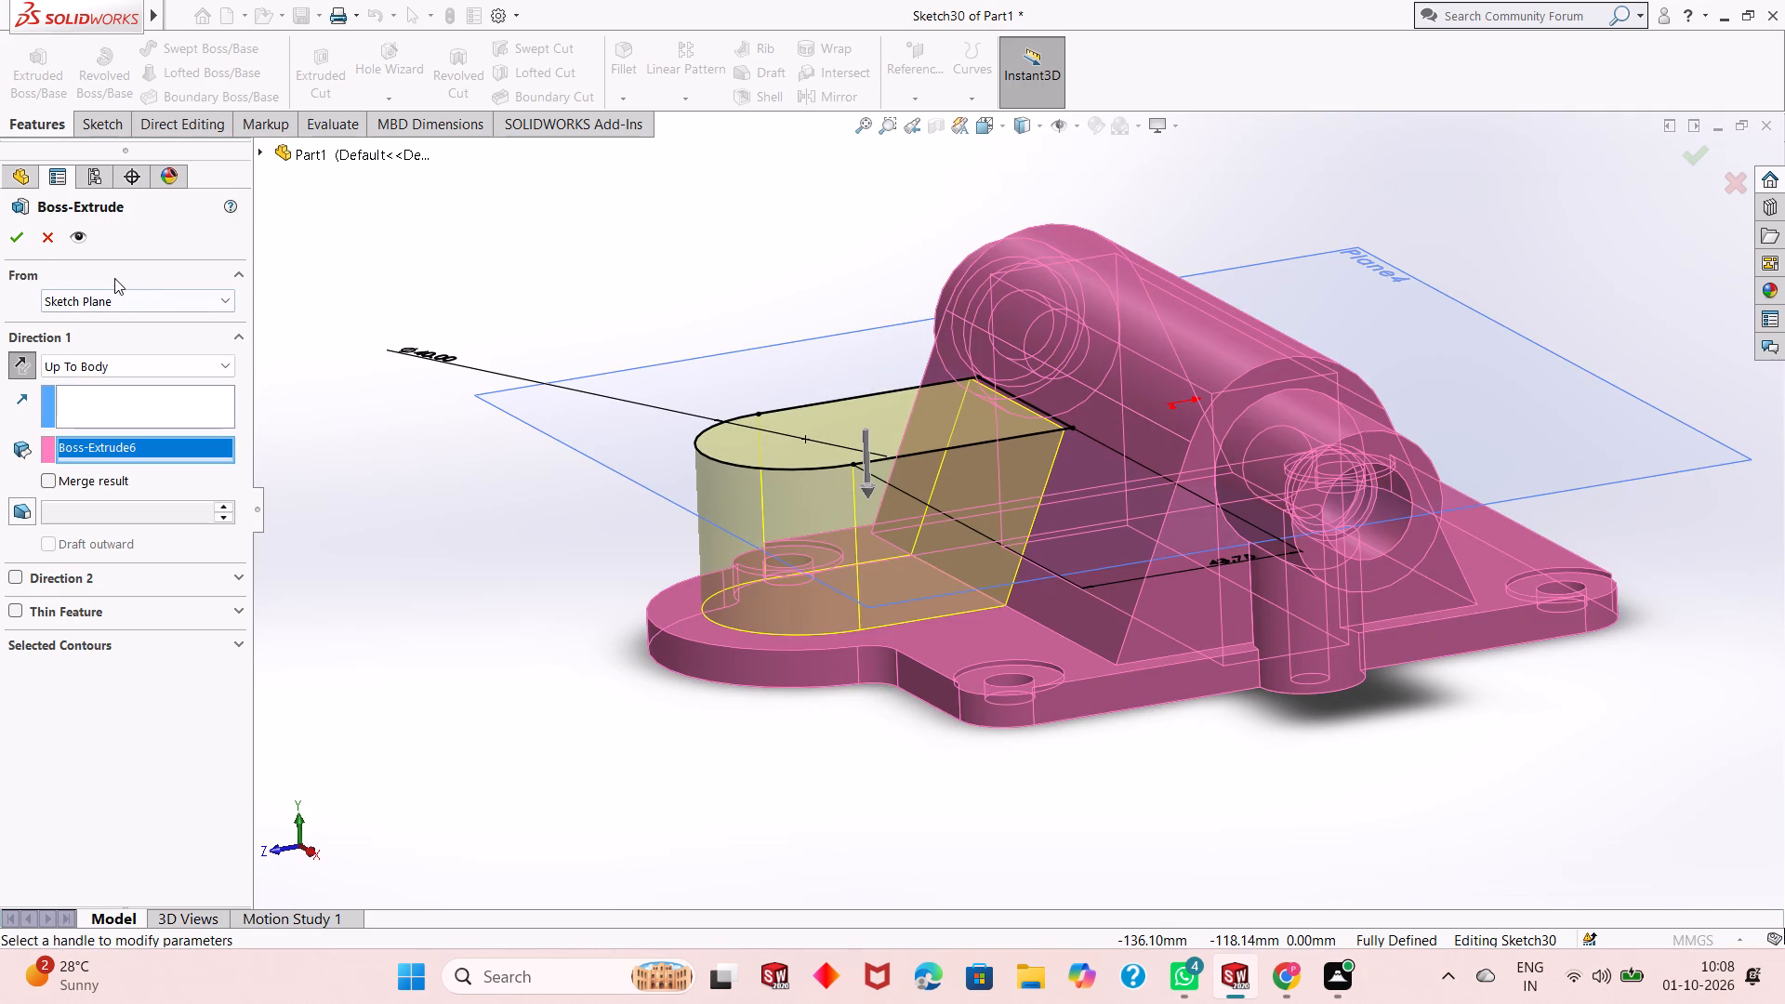
{"action": "left_click", "coordinate": [13, 237]}
{"action": "left_click", "coordinate": [528, 544]}
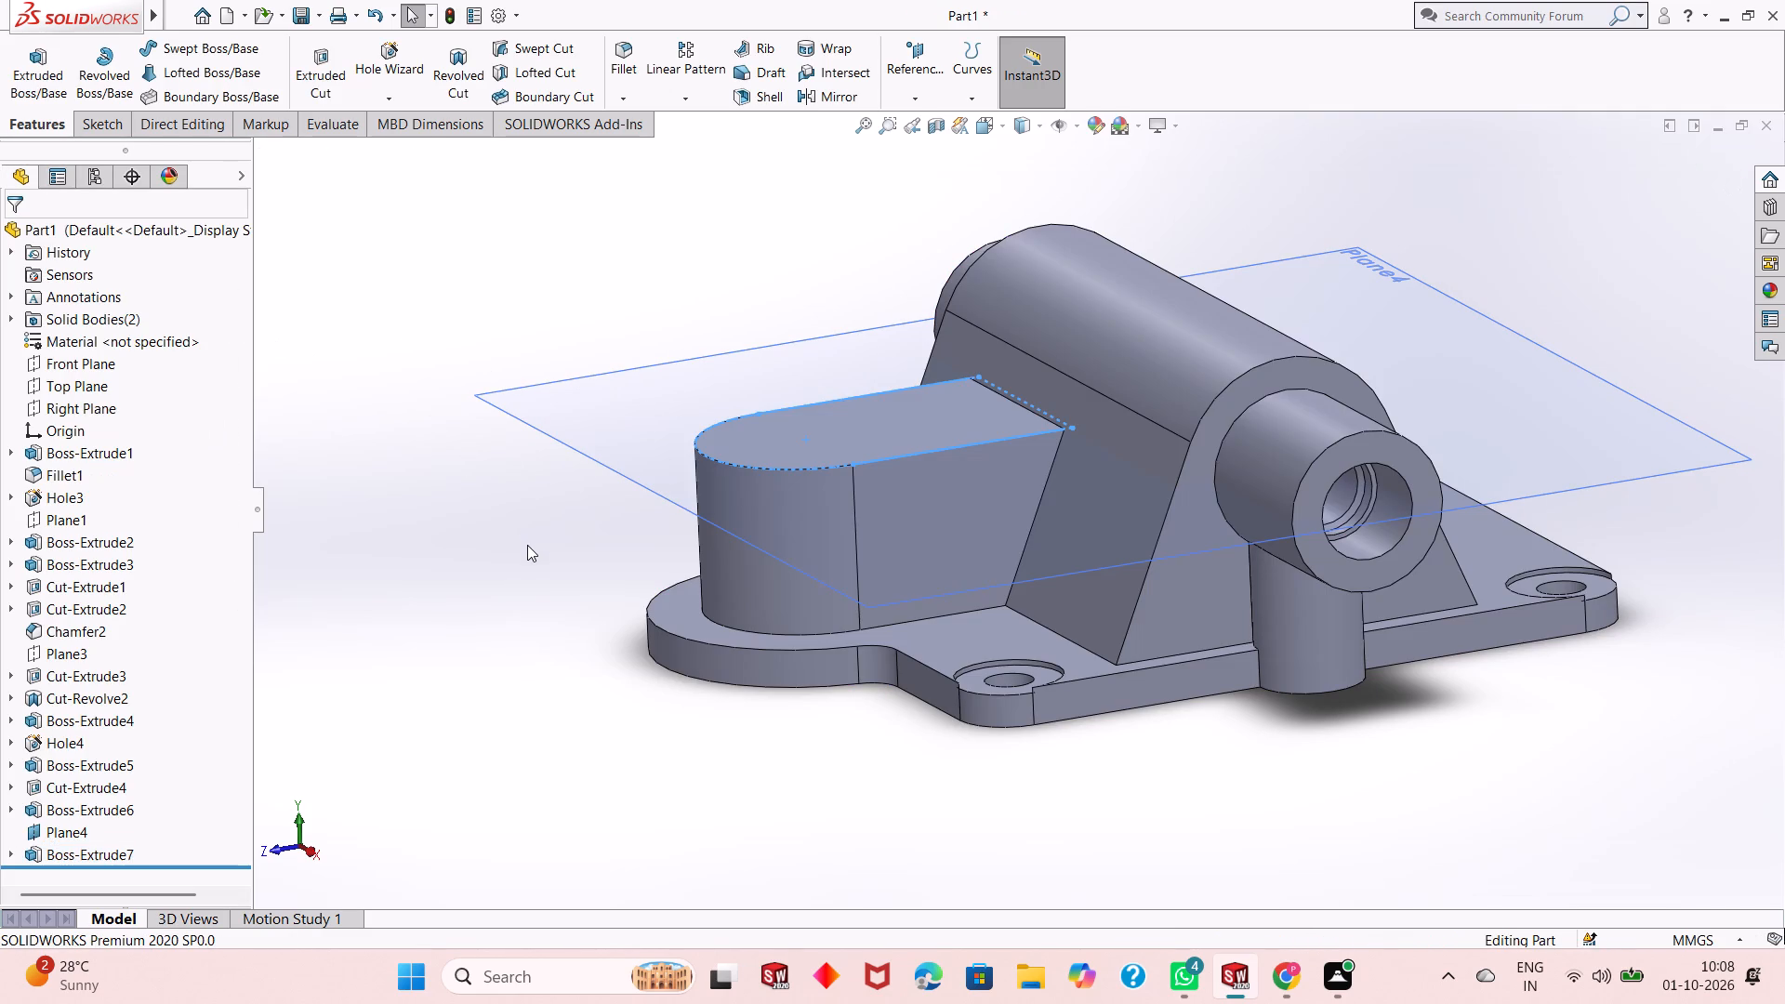
Hide the reference plane lying level with the U-shaped boss's top face.
{"action": "middle_click_drag", "start_coordinate": [812, 528], "coordinate": [838, 603]}
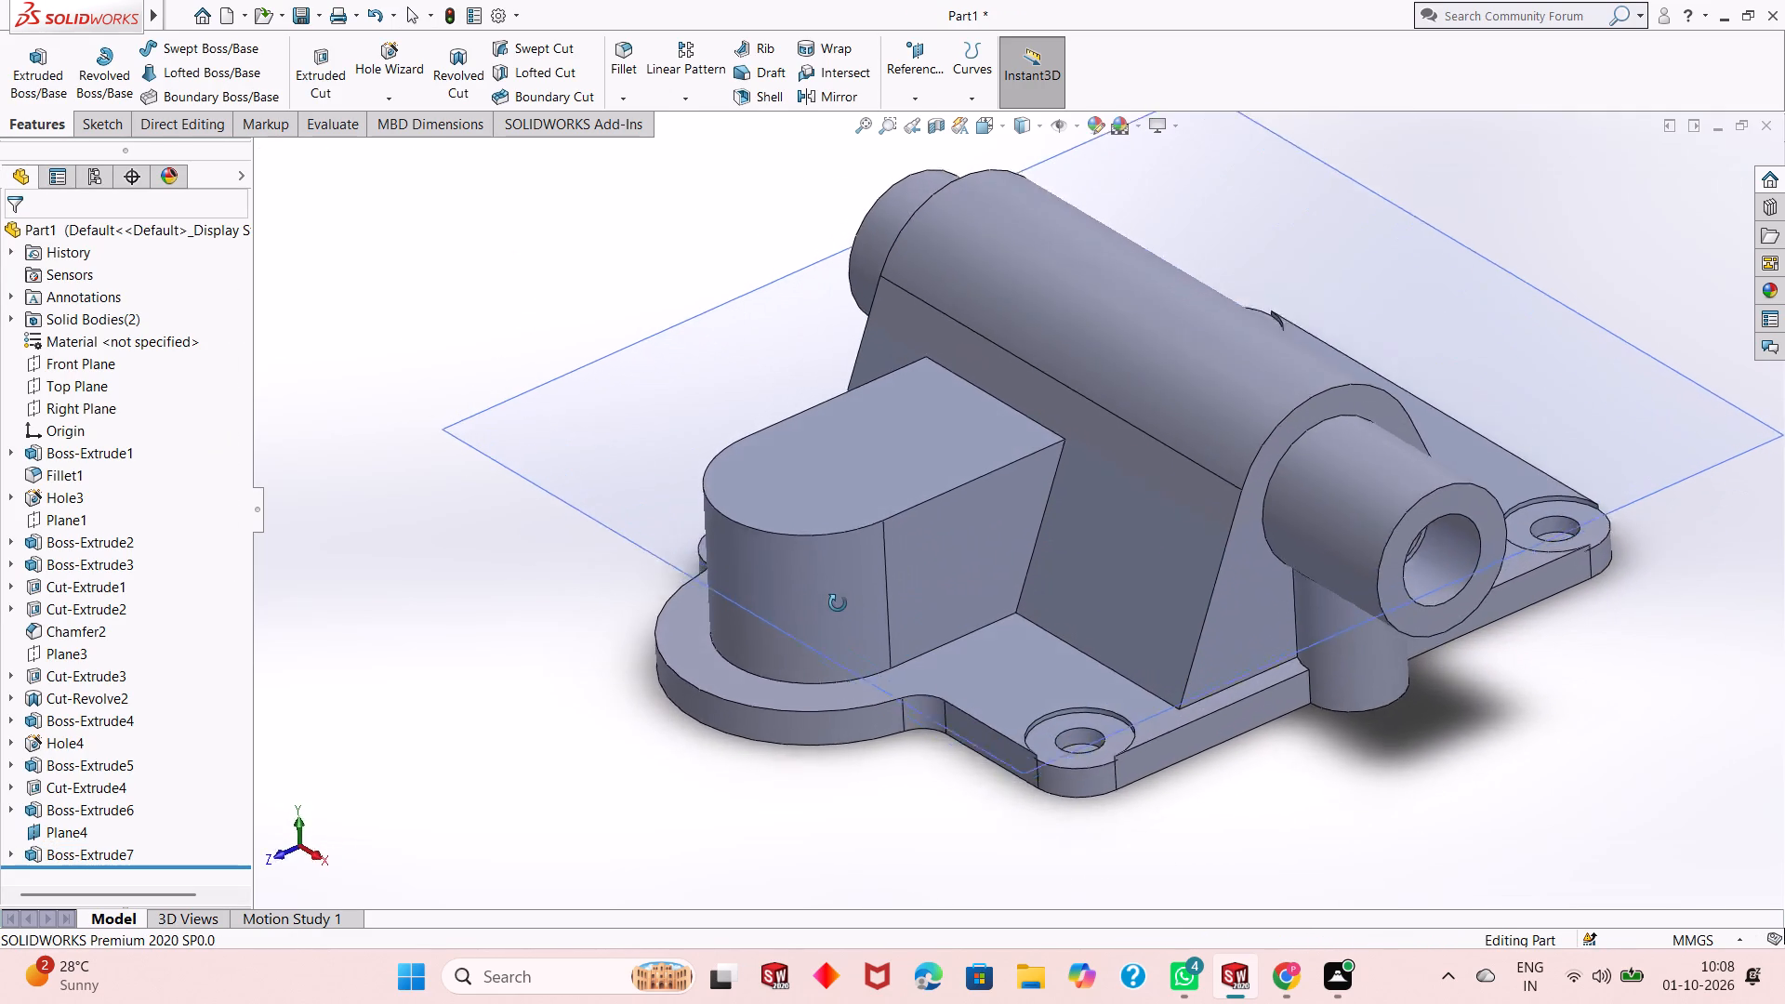
{"action": "middle_click_drag", "start_coordinate": [838, 603], "coordinate": [826, 622]}
{"action": "right_click", "coordinate": [585, 408]}
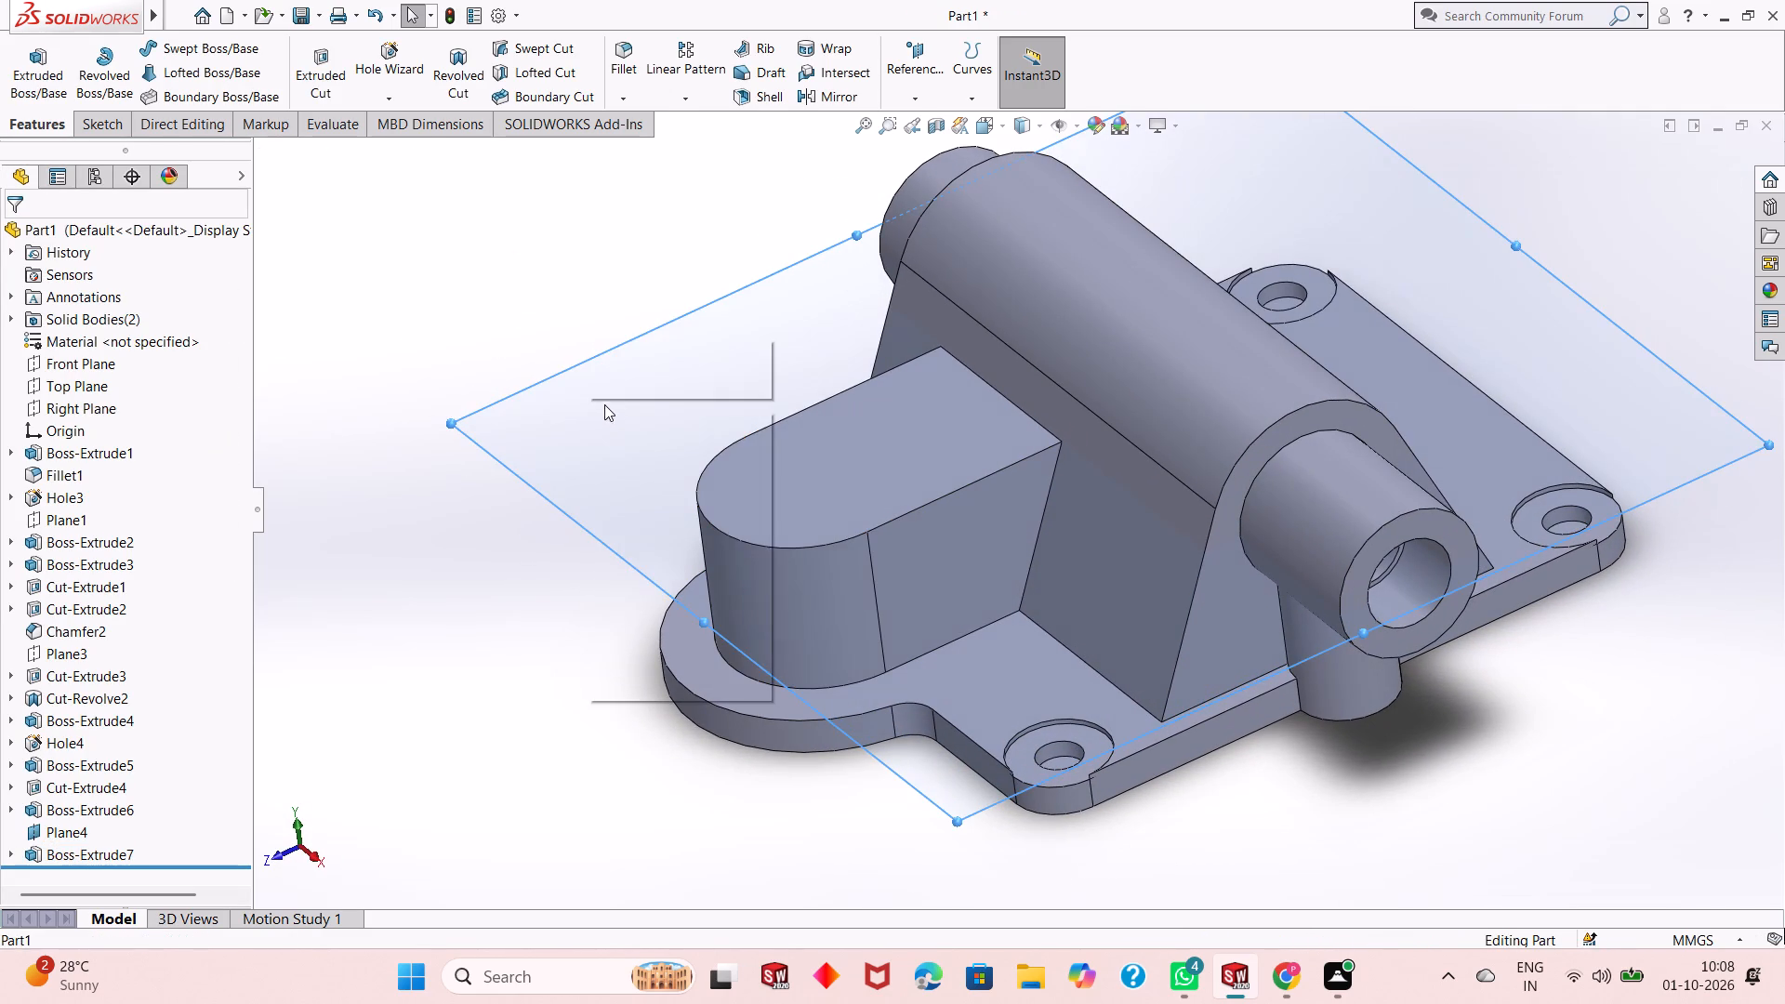
{"action": "left_click", "coordinate": [664, 378]}
Examine the U-shaped boss from several angles, including the underside, to check how it meets the base lug and the sloped body.
{"action": "scroll", "coordinate": [782, 563], "scroll_direction": "up", "scroll_amount": 1}
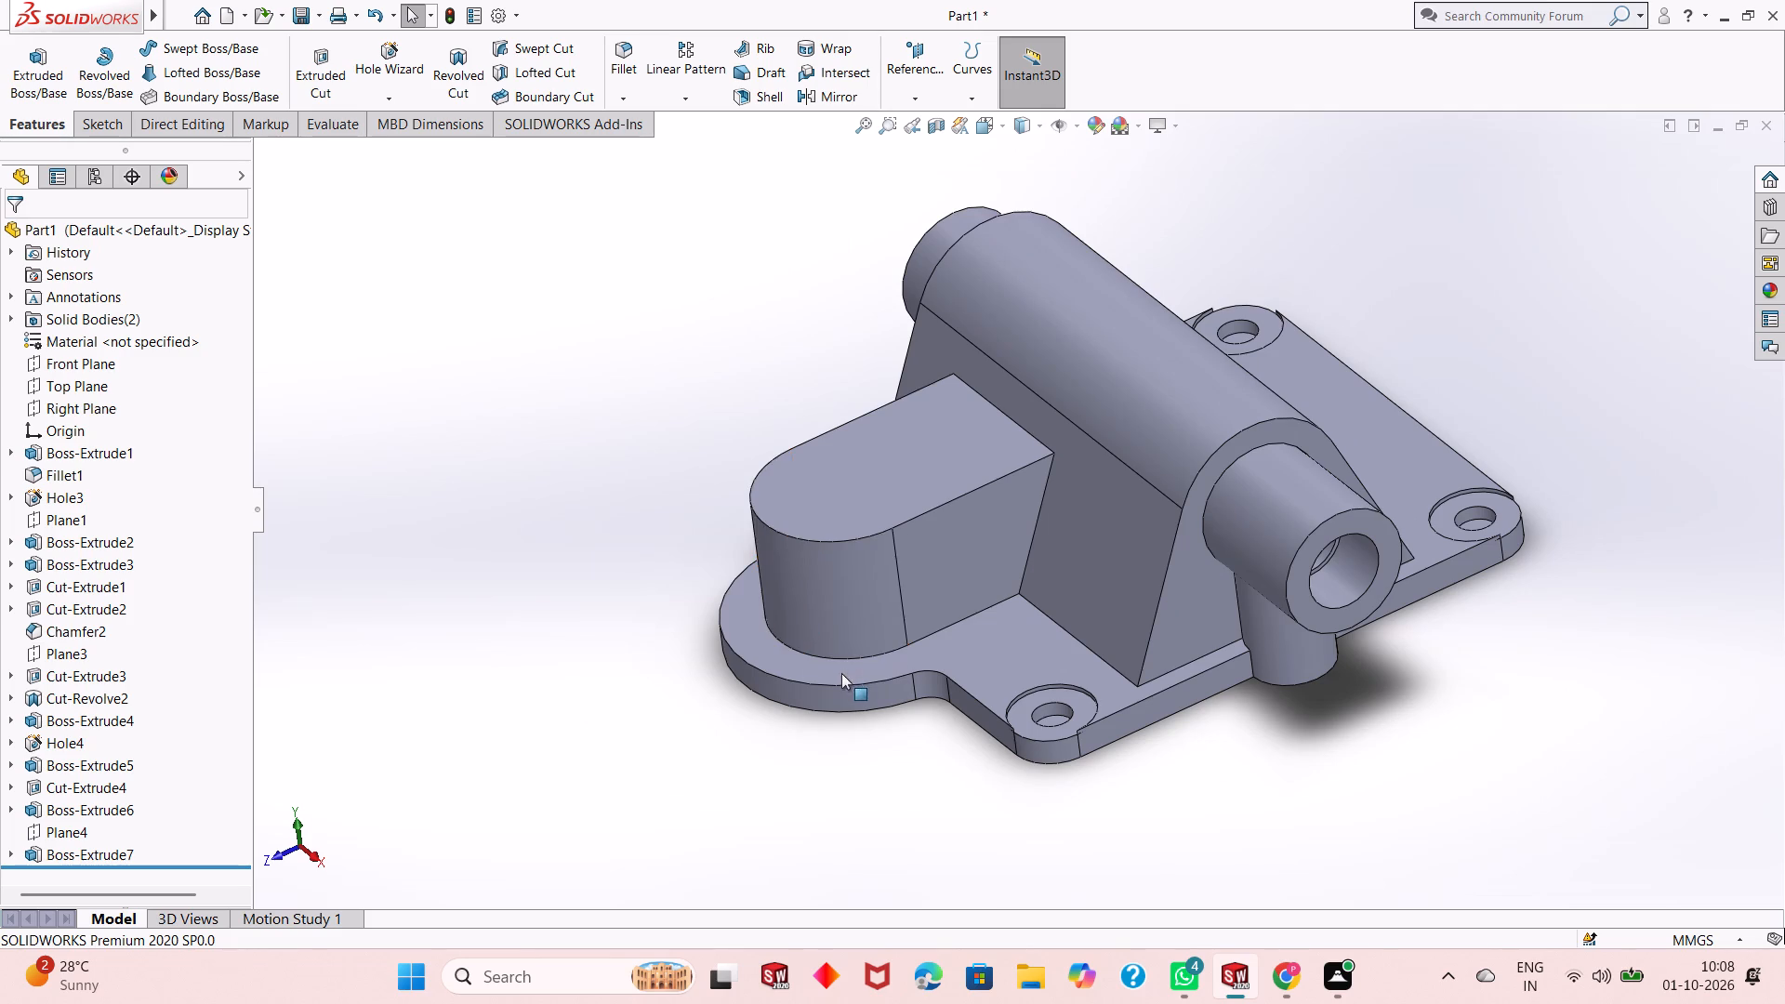
{"action": "middle_click_drag", "start_coordinate": [841, 673], "coordinate": [896, 308]}
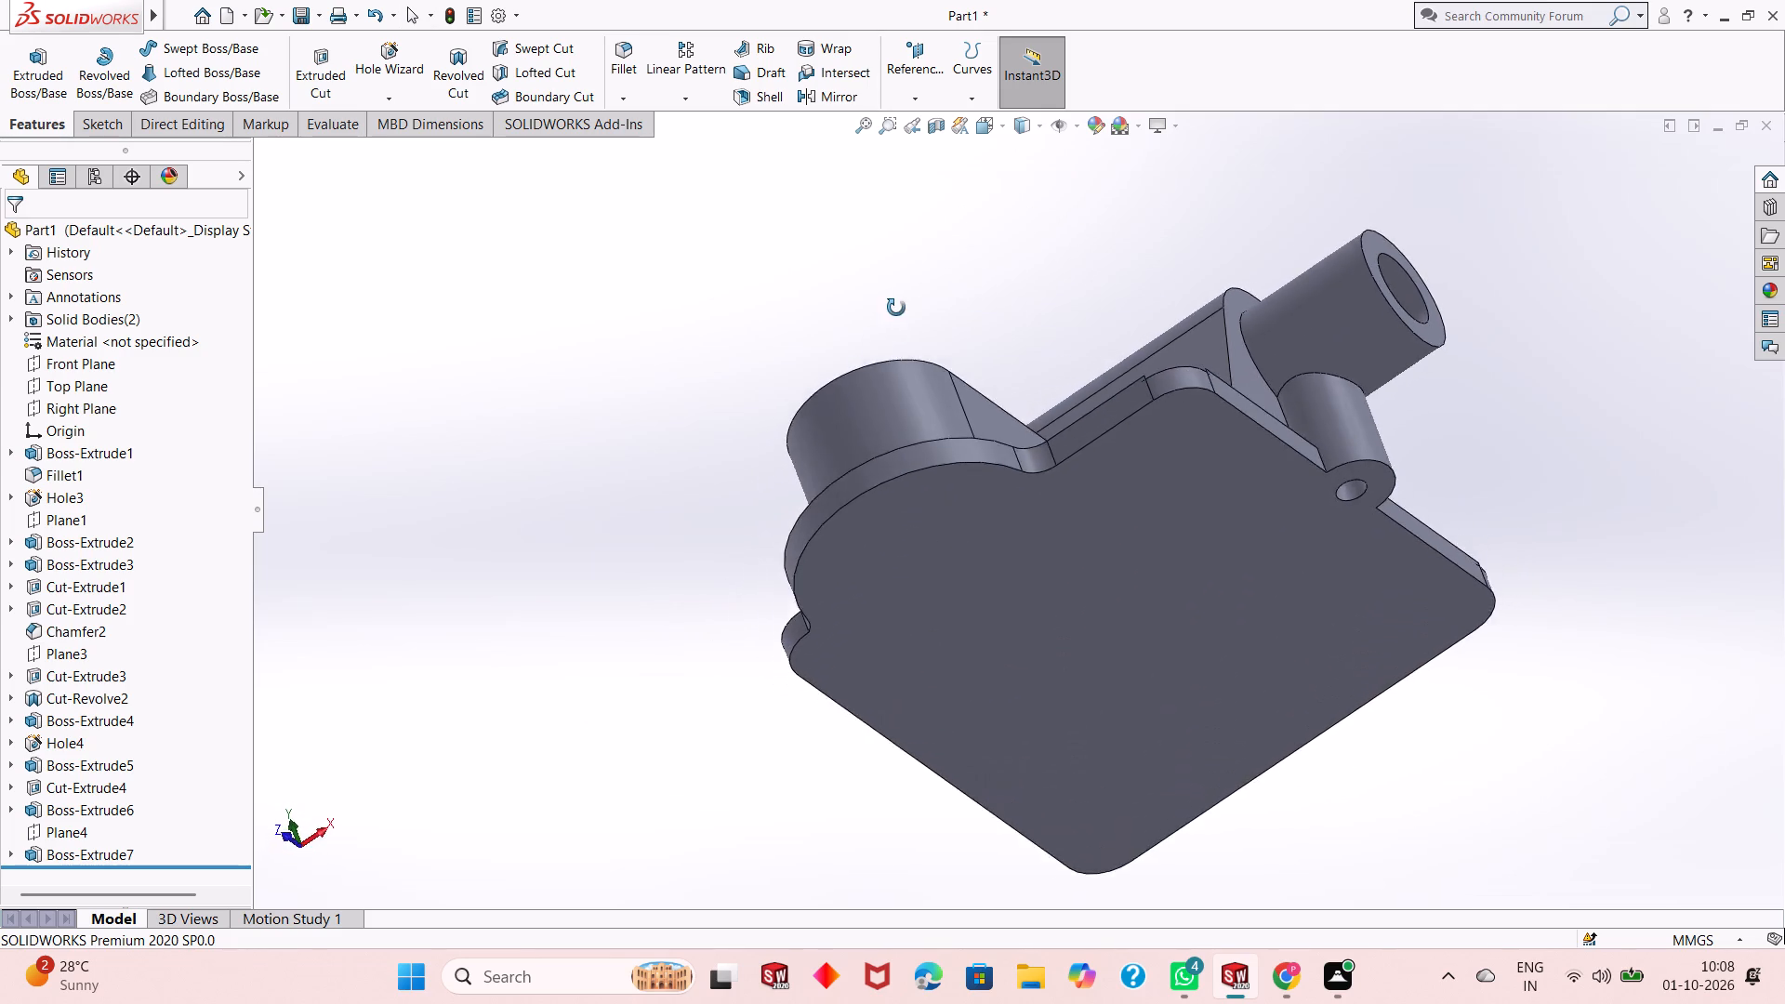
{"action": "middle_click_drag", "start_coordinate": [896, 308], "coordinate": [800, 671]}
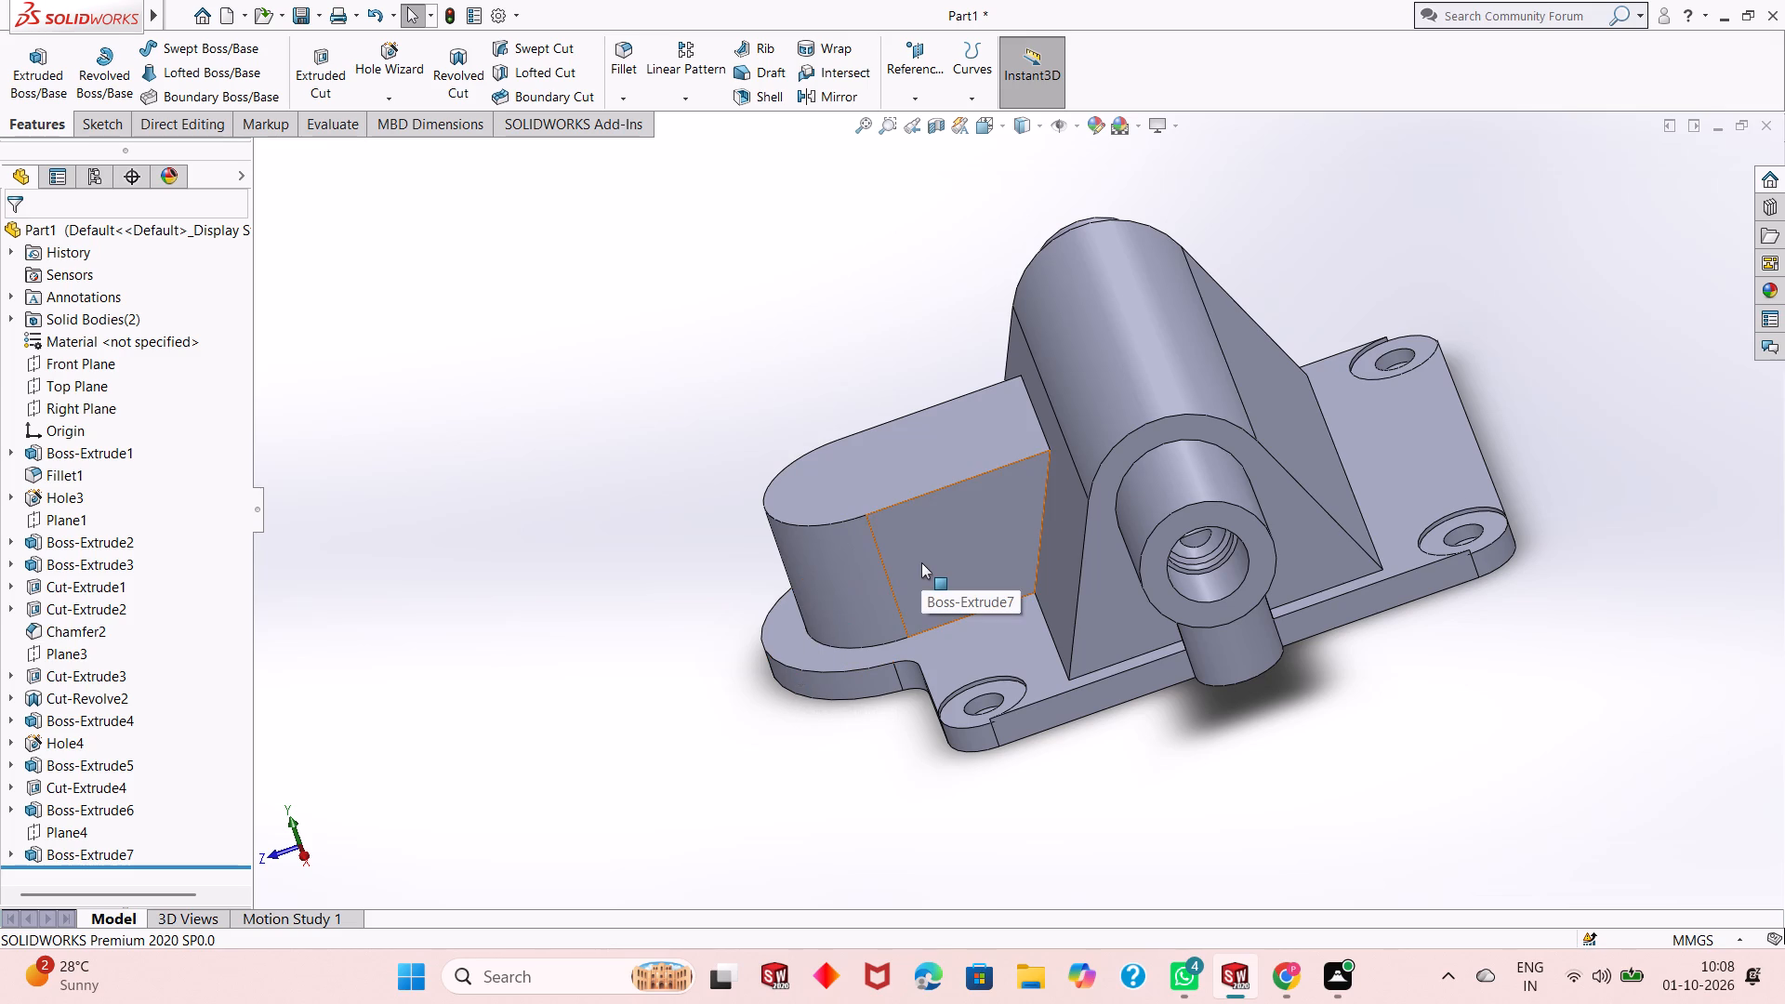
{"action": "middle_click_drag", "start_coordinate": [655, 670], "coordinate": [736, 530]}
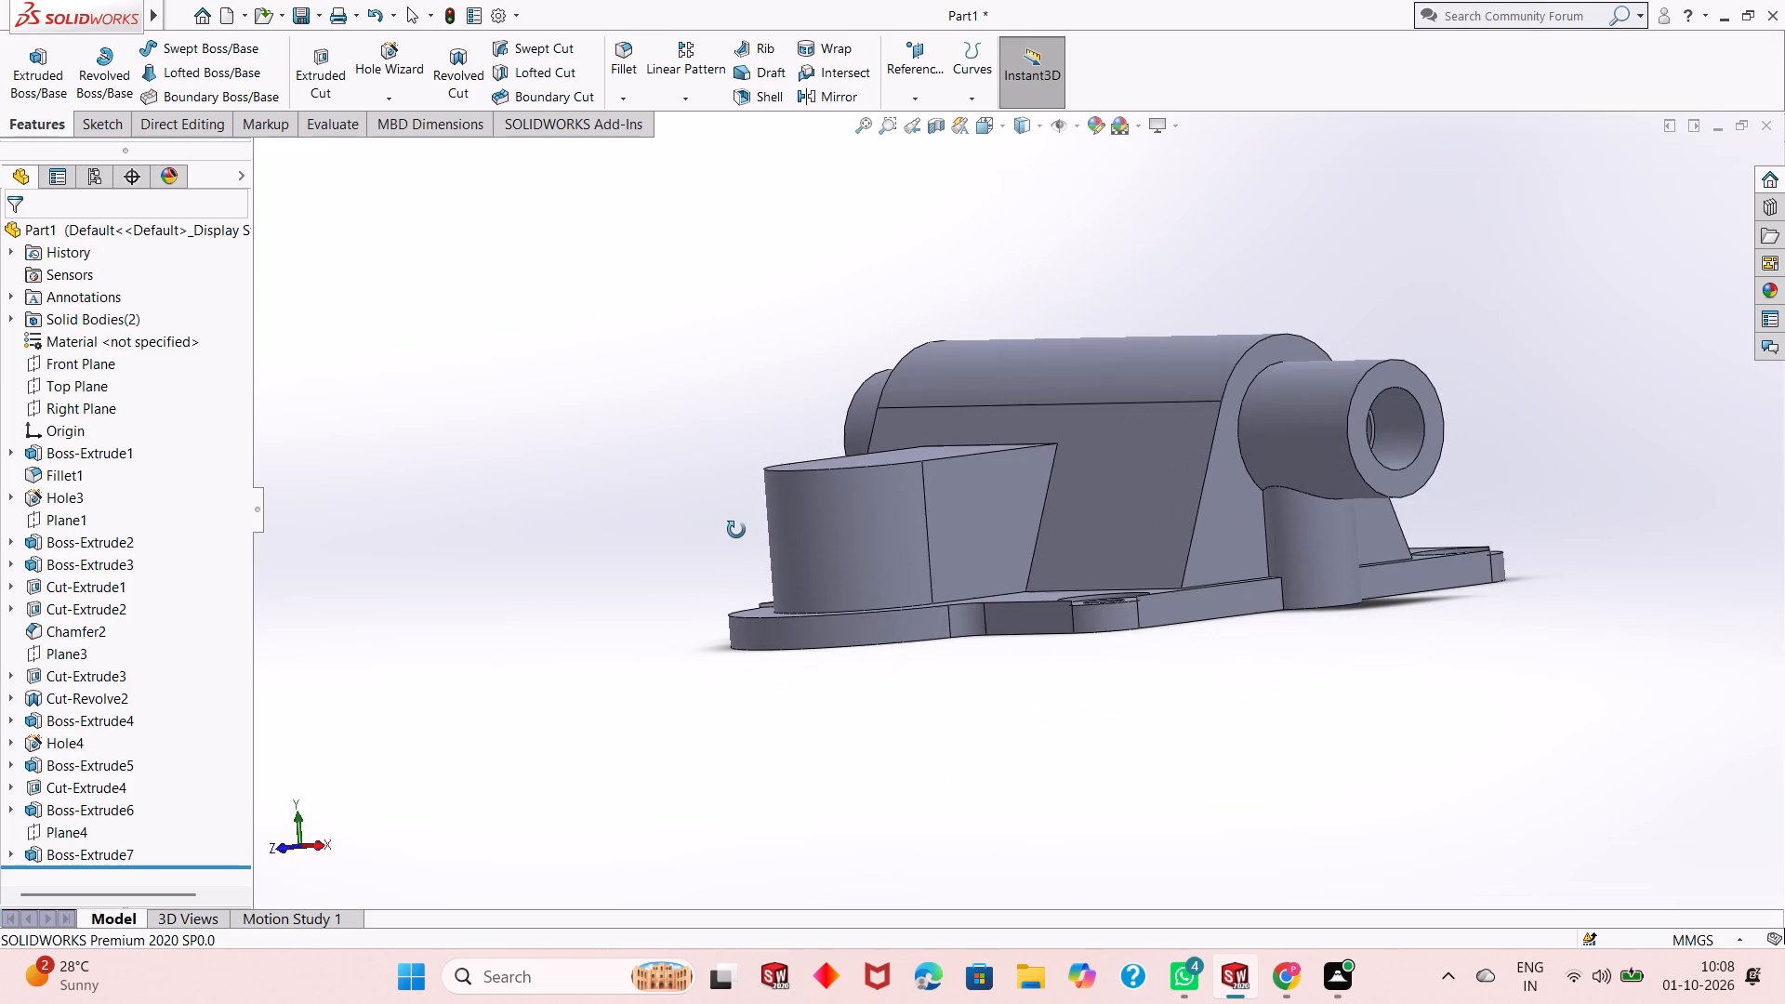
{"action": "middle_click_drag", "start_coordinate": [736, 530], "coordinate": [735, 601]}
{"action": "scroll", "coordinate": [735, 601], "scroll_direction": "up", "scroll_amount": 1}
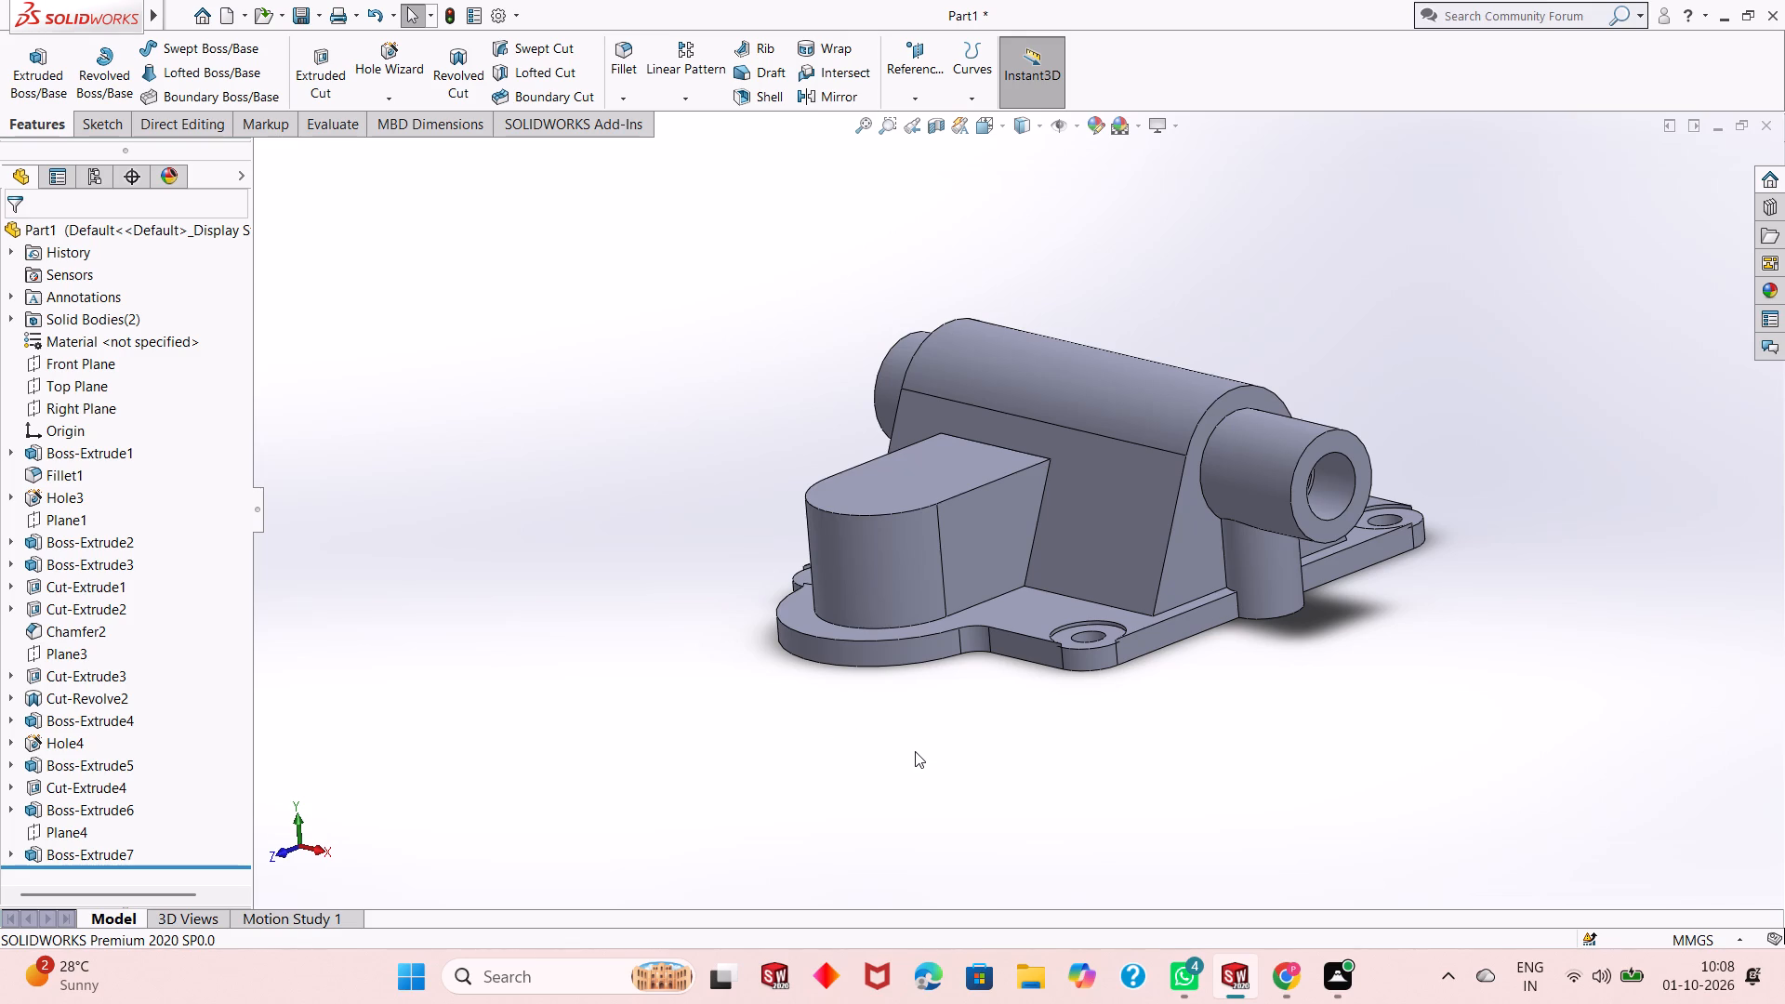
{"action": "middle_click_drag", "start_coordinate": [915, 752], "coordinate": [935, 844]}
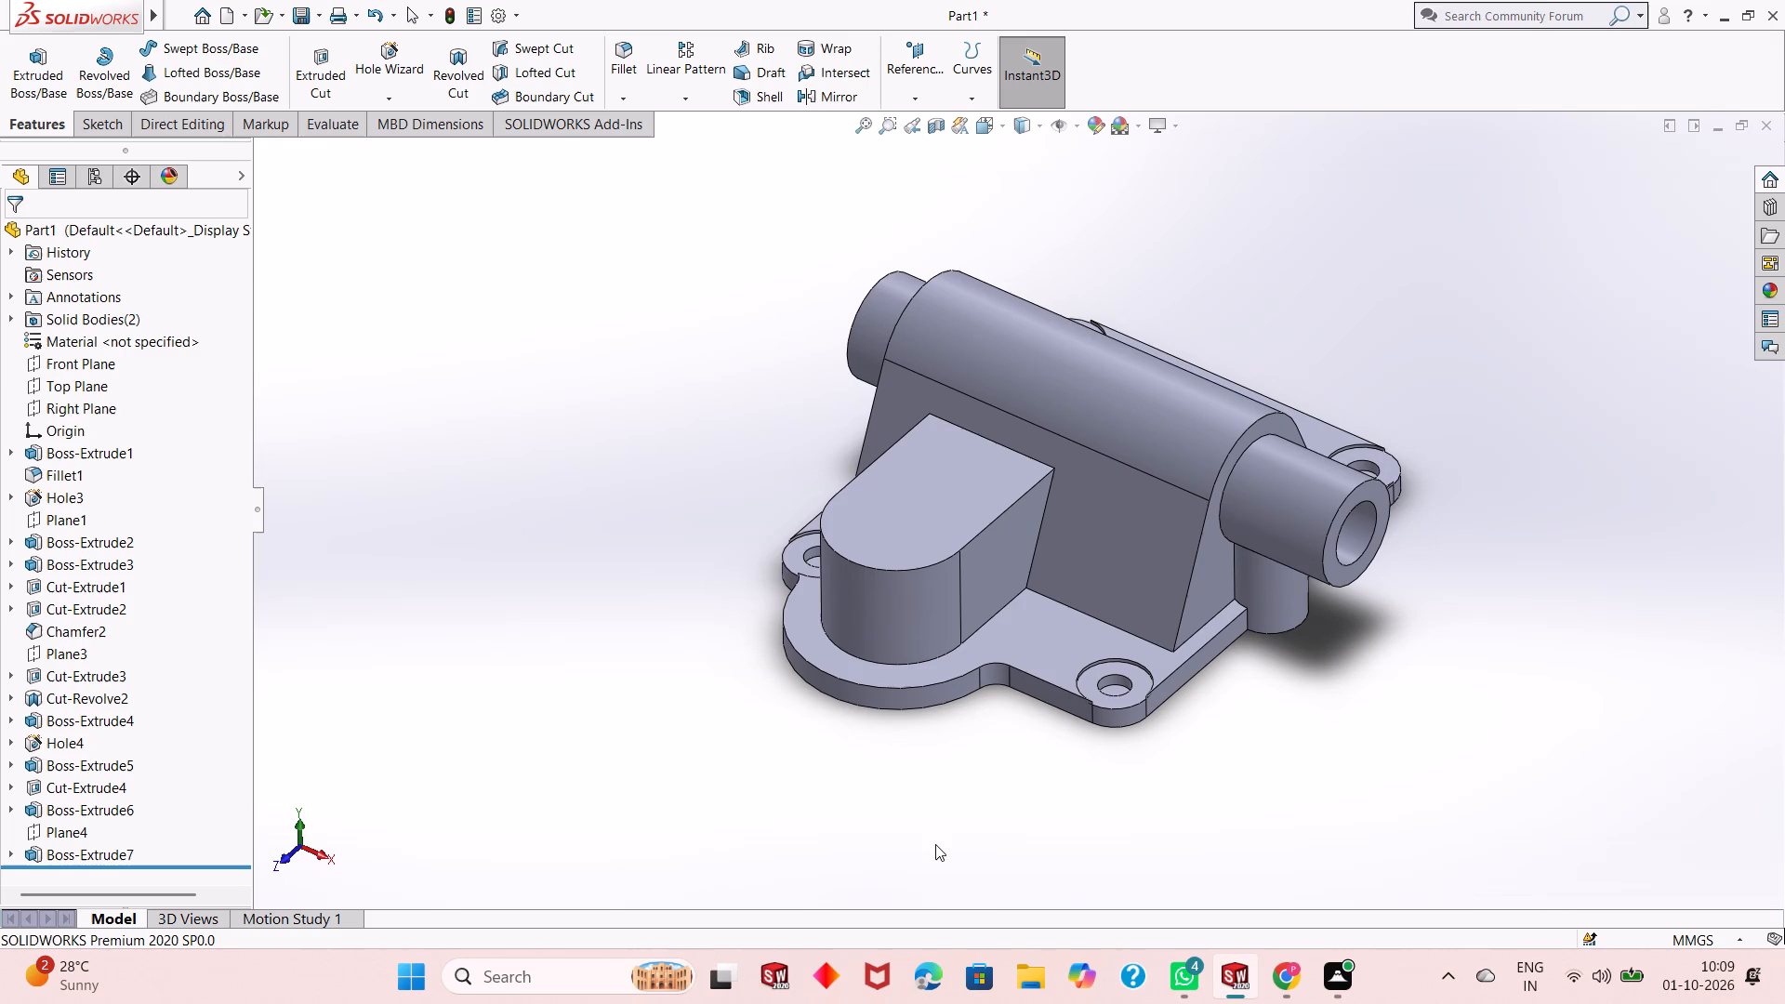
{"action": "middle_click_drag", "start_coordinate": [909, 813], "coordinate": [885, 836]}
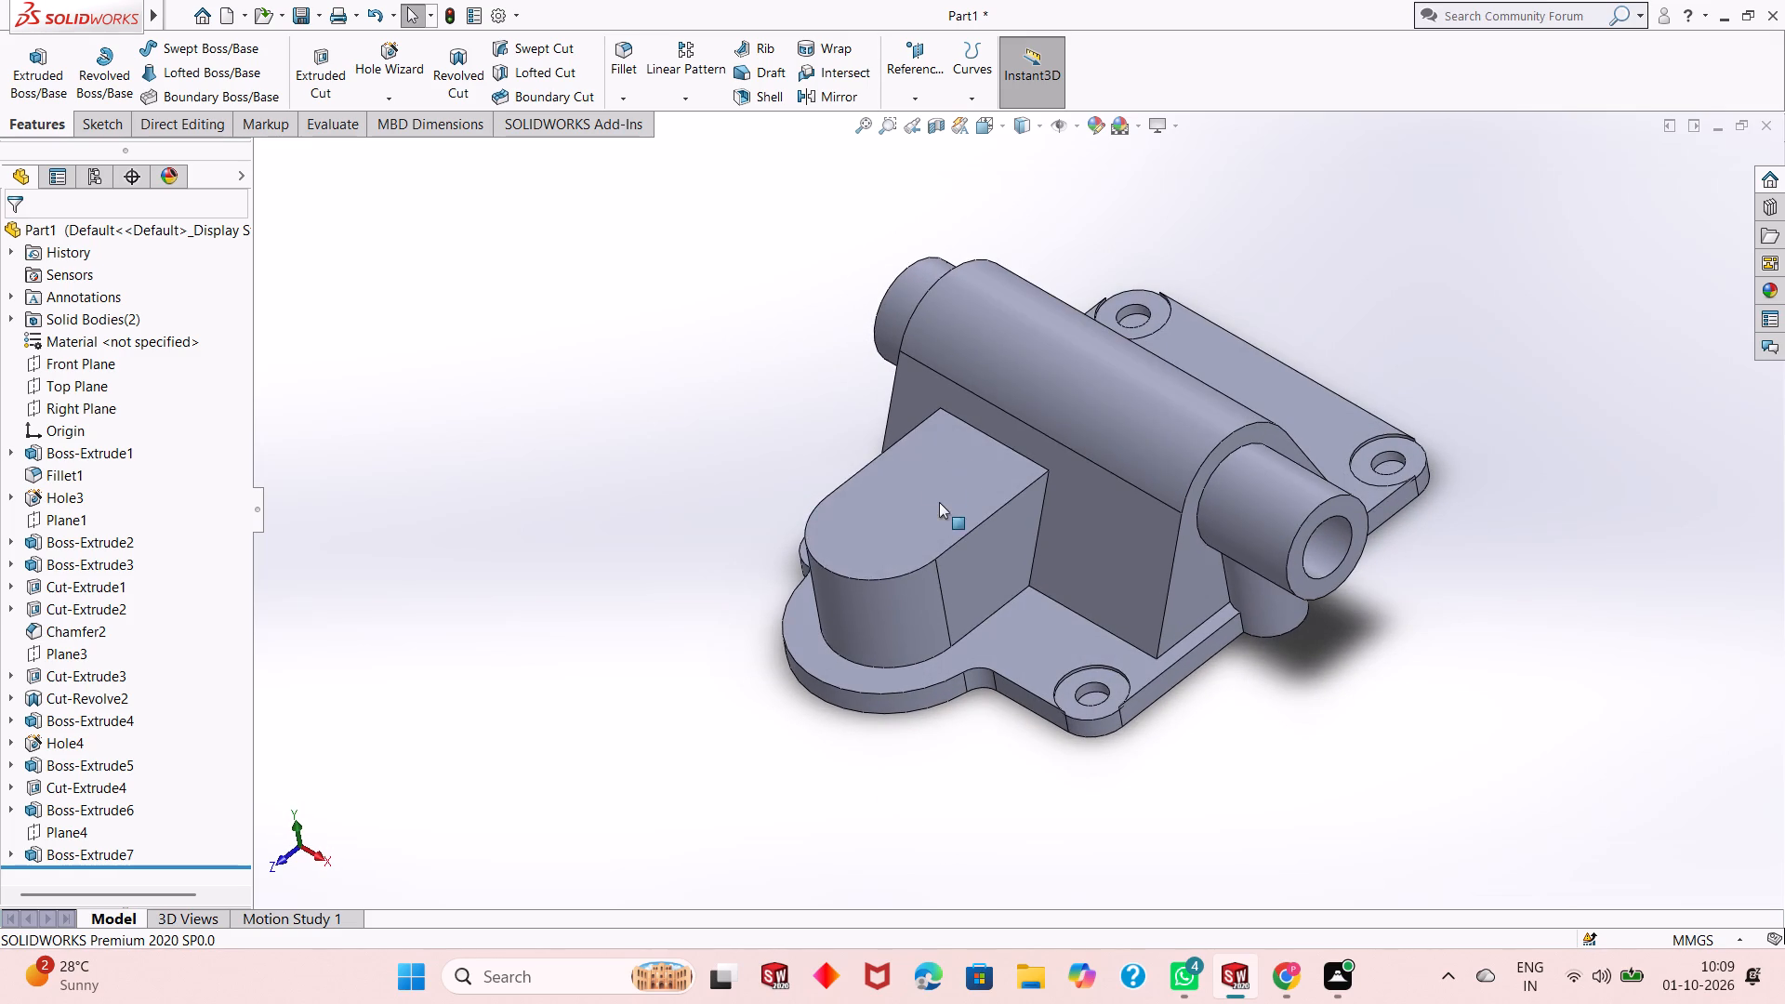
Sketch a circle about 31 mm in diameter on the U-shaped boss's top face, centred on its rounded end.
{"action": "left_click", "coordinate": [939, 503]}
{"action": "left_click", "coordinate": [1018, 451]}
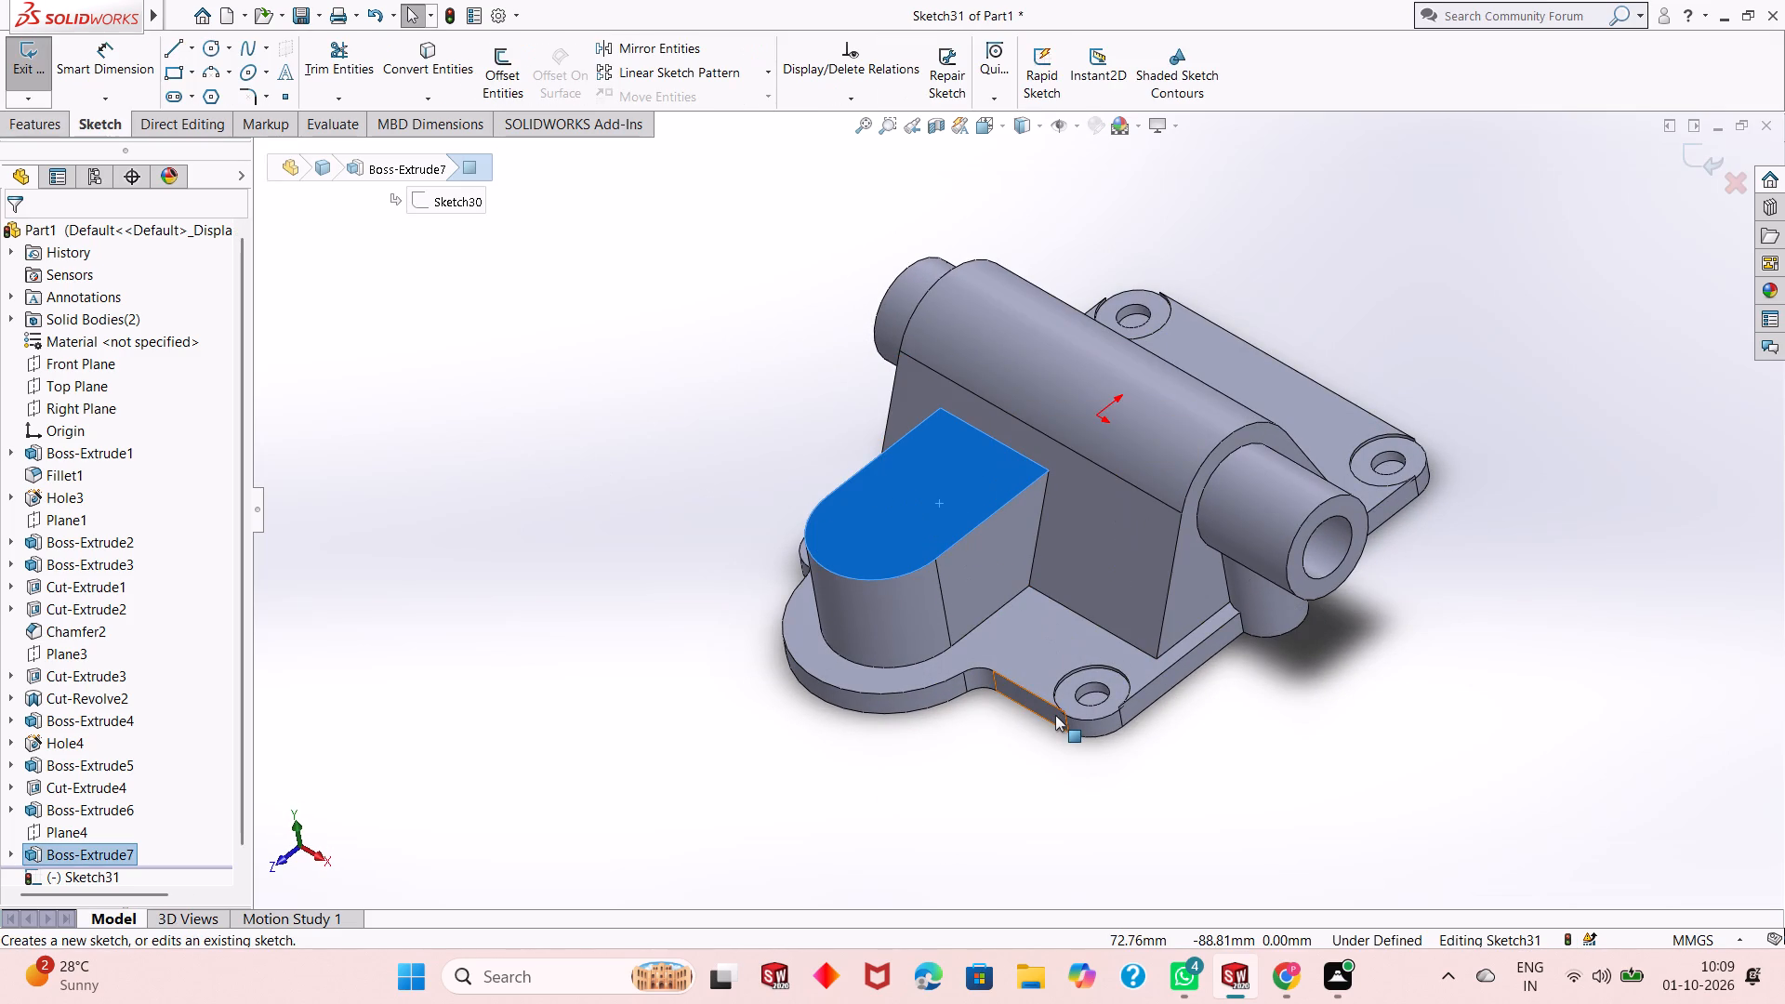
{"action": "key", "text": "ctrl+8"}
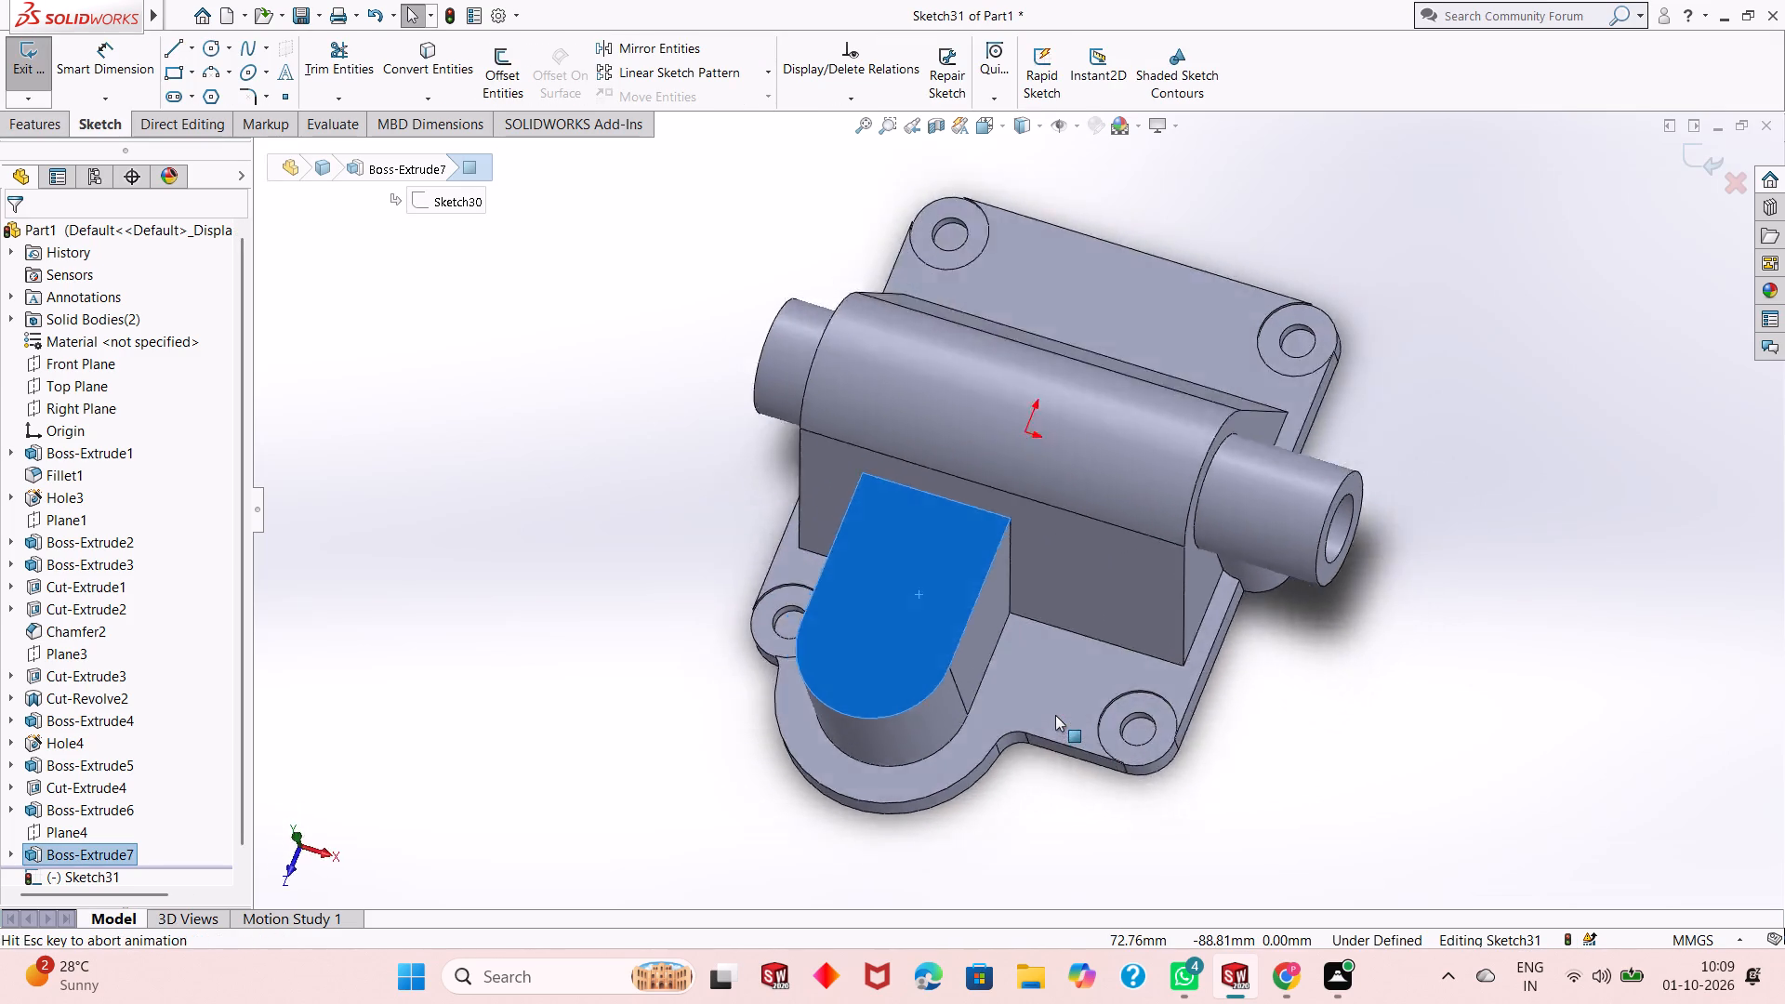
{"action": "scroll", "coordinate": [970, 745], "scroll_direction": "up", "scroll_amount": 1}
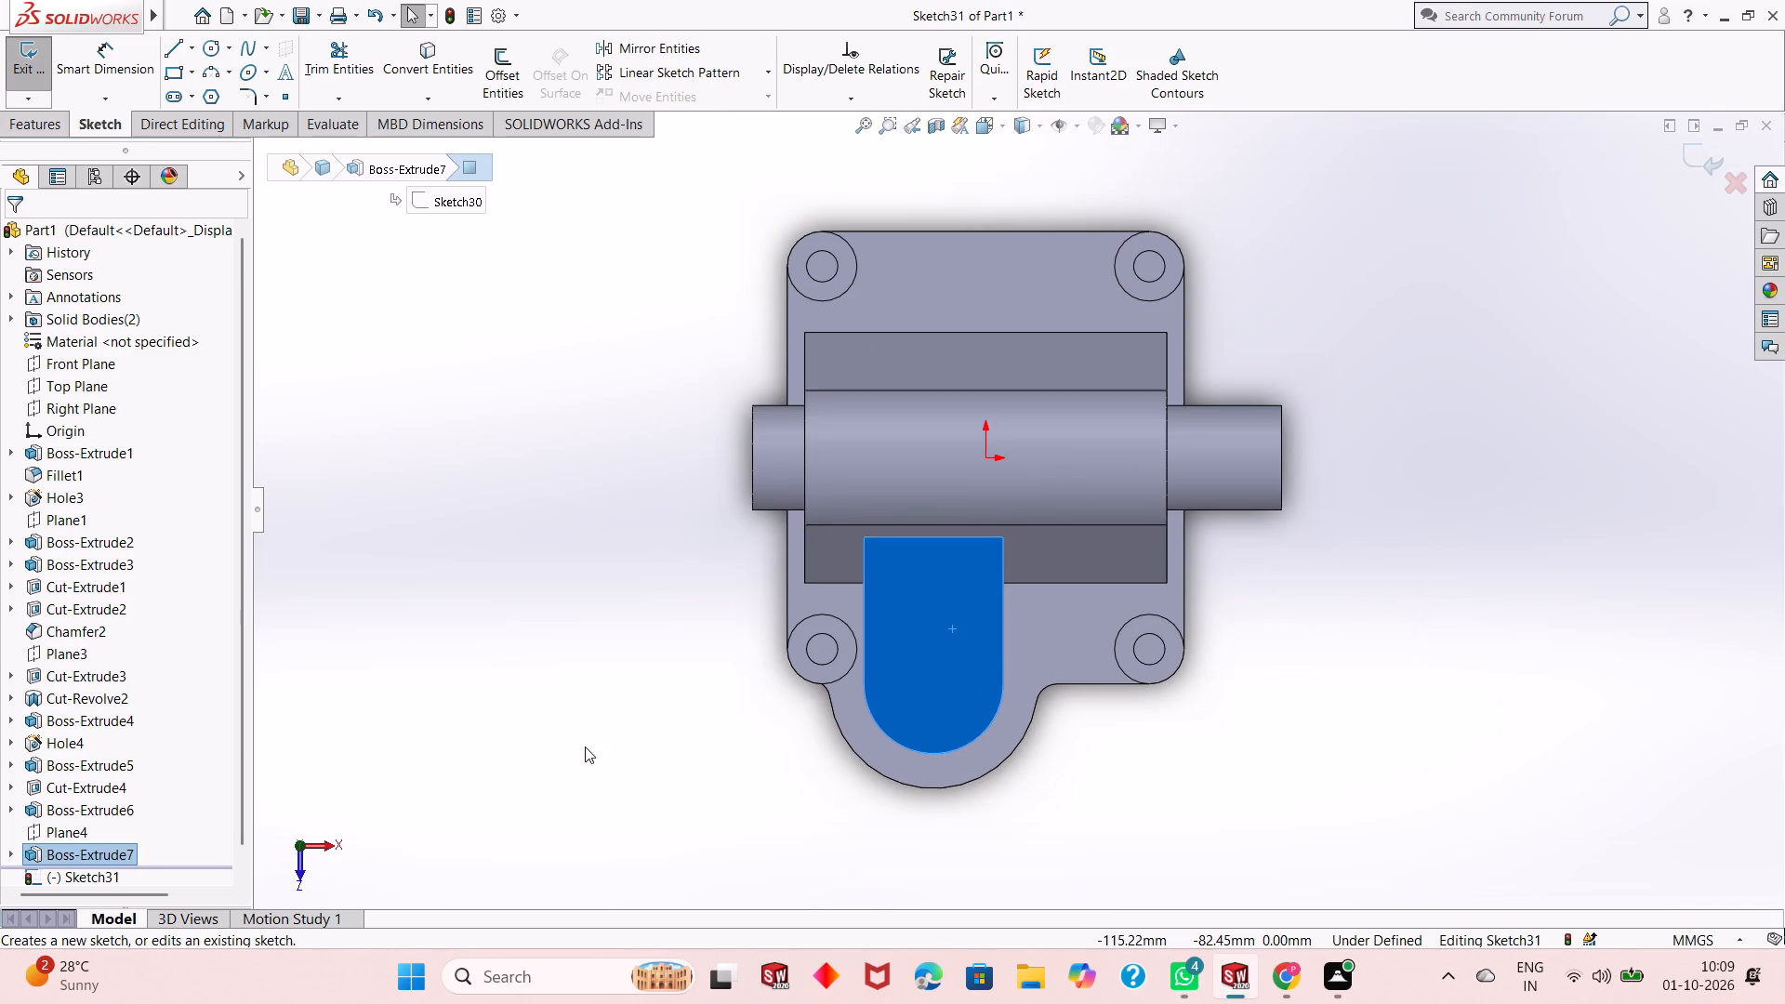
{"action": "left_click", "coordinate": [585, 746]}
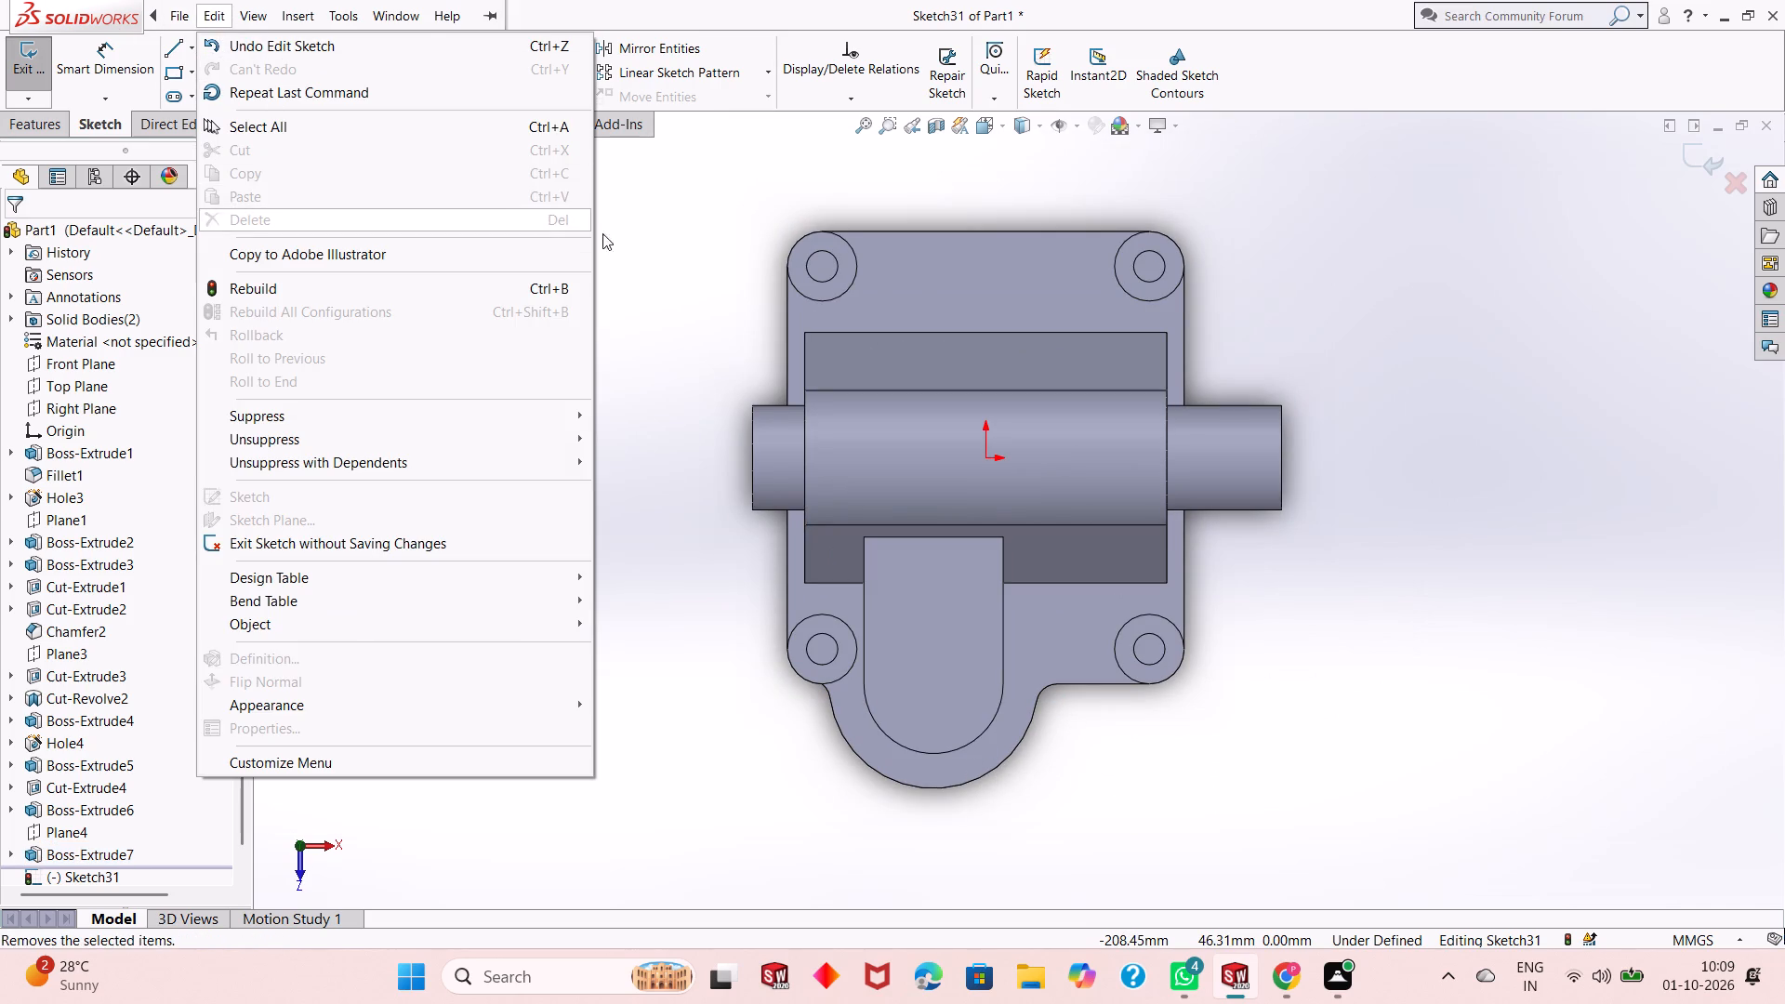
{"action": "left_click", "coordinate": [620, 261]}
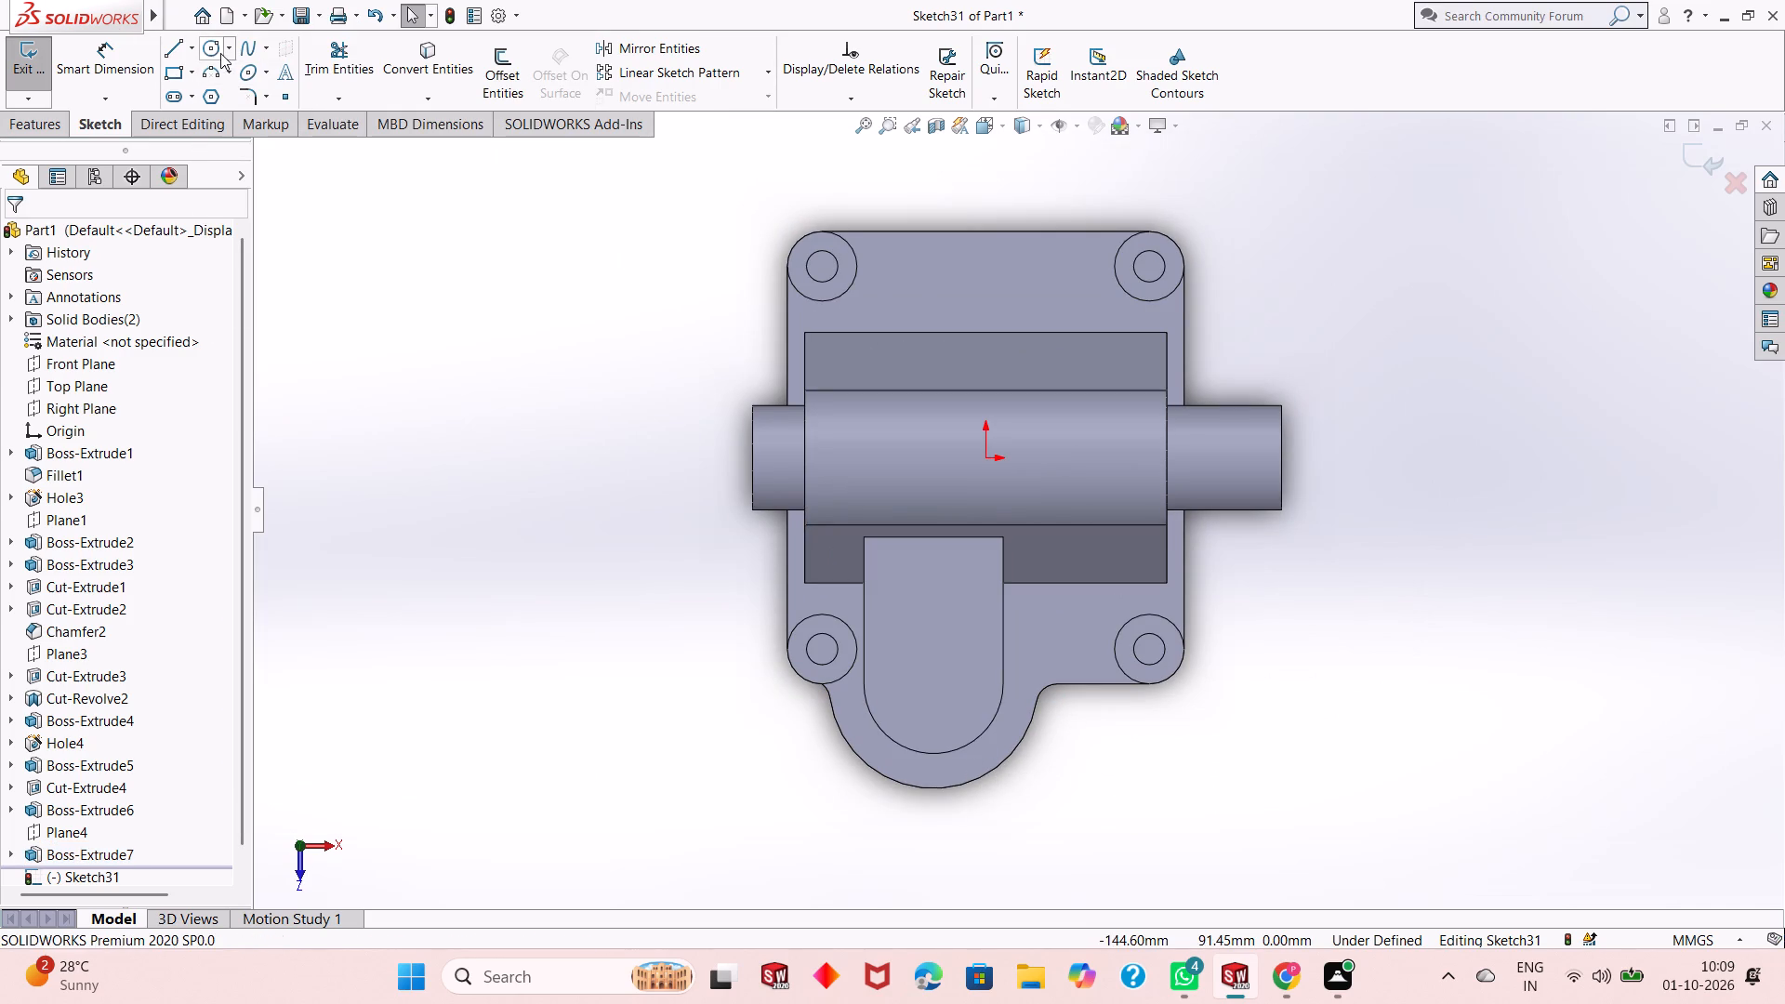
{"action": "left_click", "coordinate": [211, 54]}
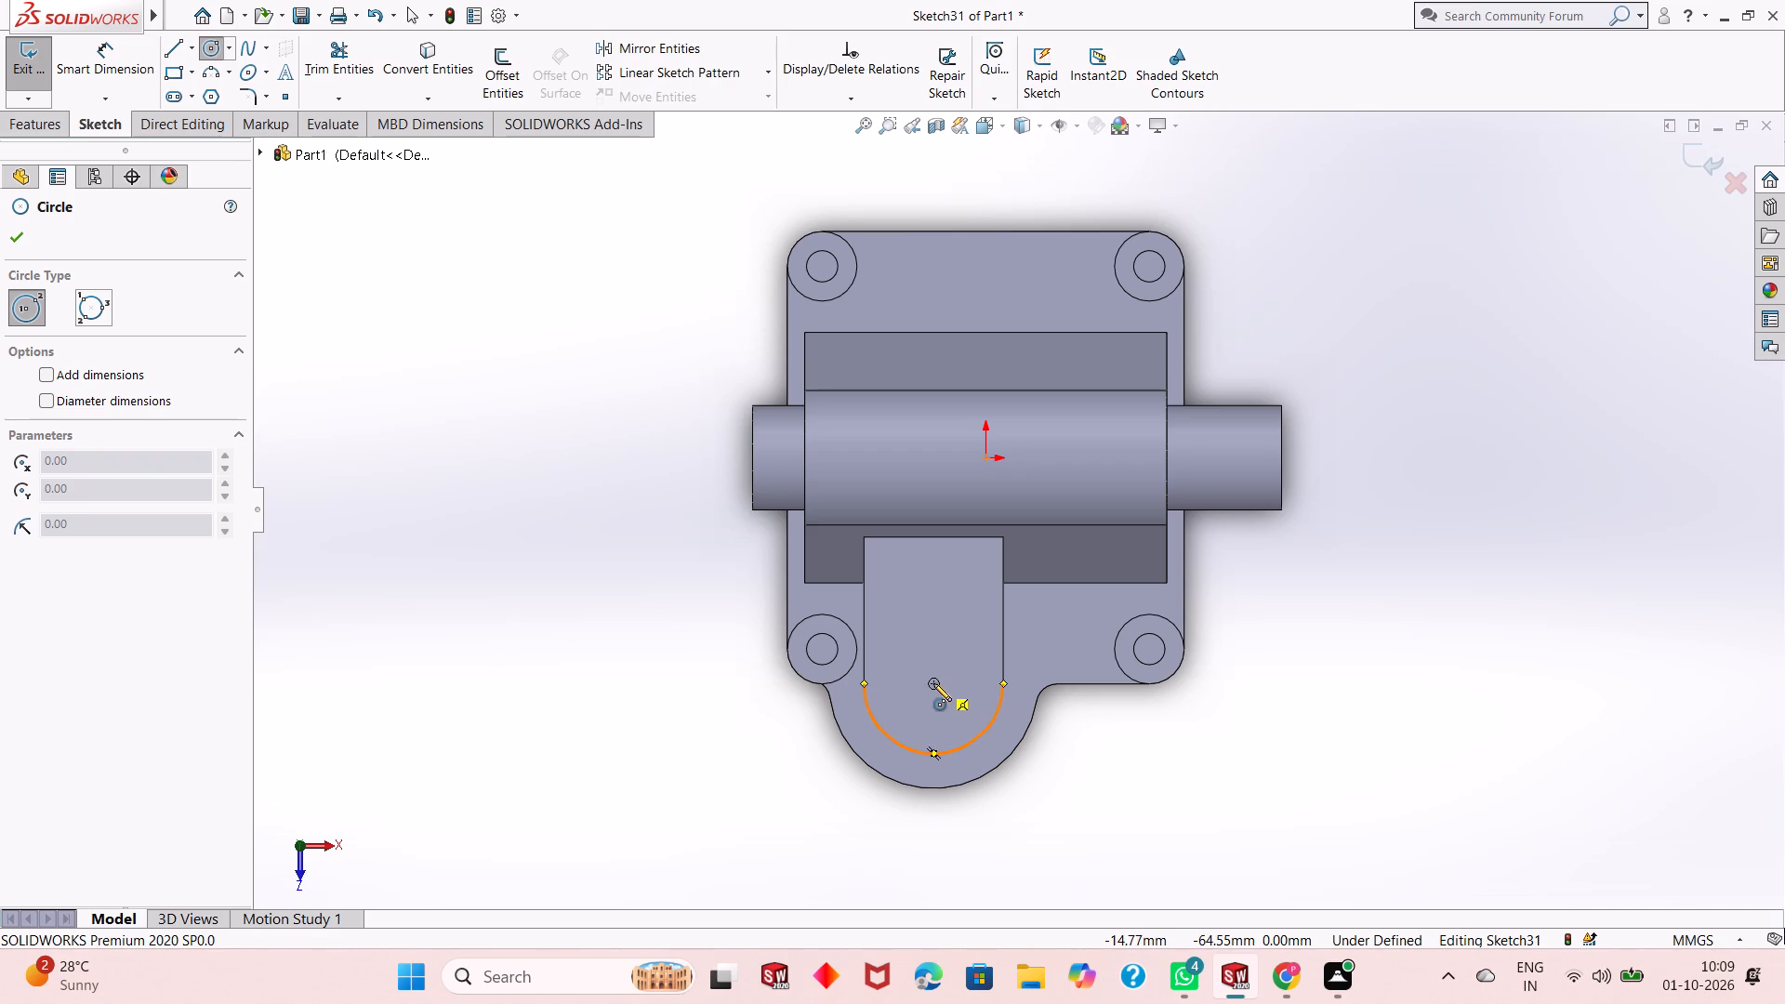
{"action": "left_click", "coordinate": [933, 683]}
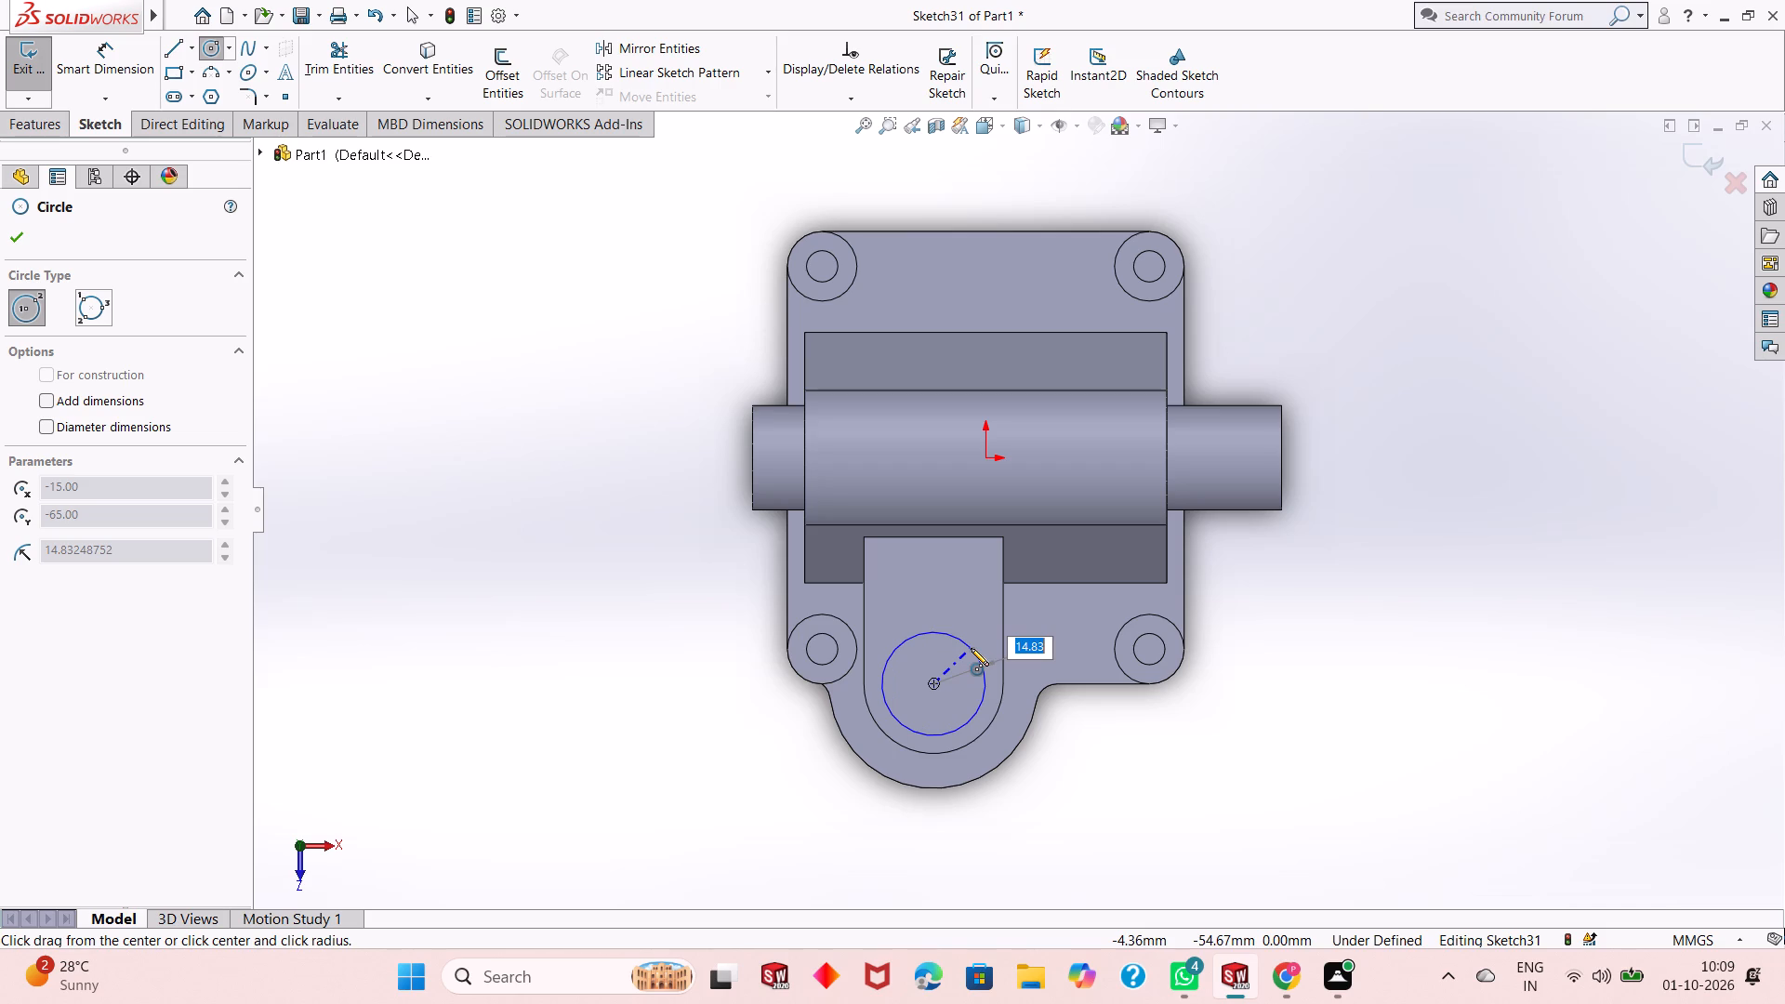
{"action": "left_click", "coordinate": [972, 647]}
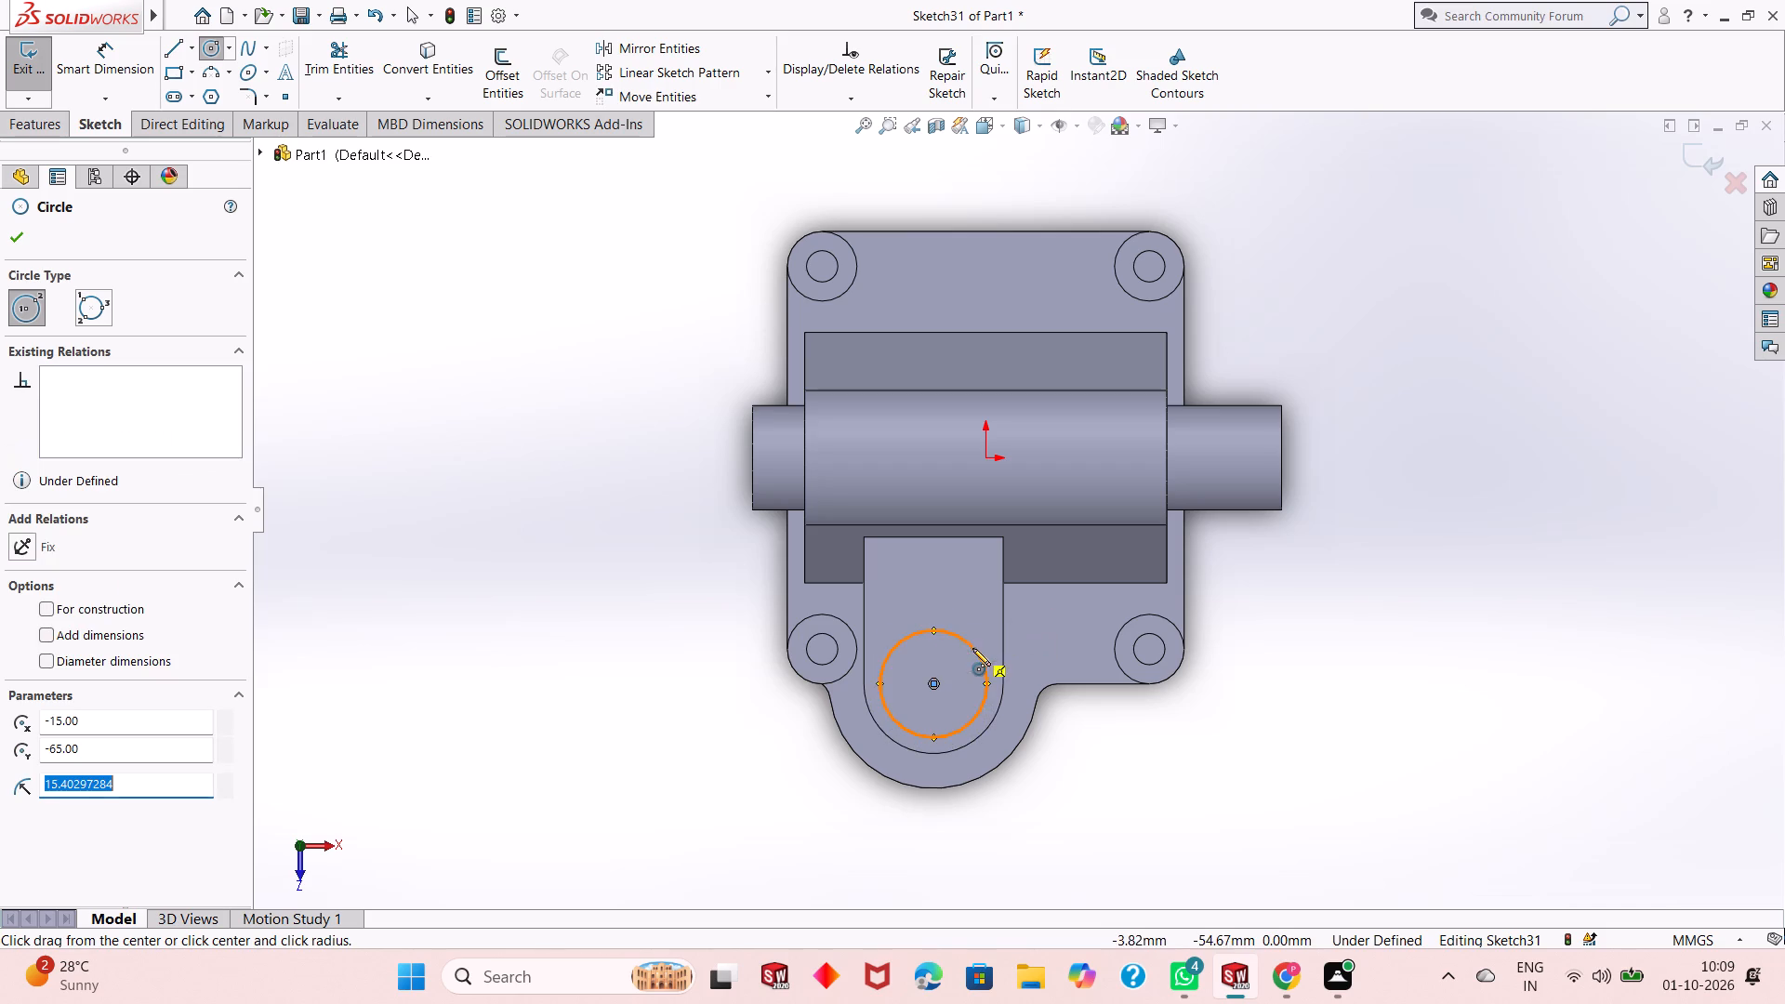
{"action": "left_click", "coordinate": [14, 236]}
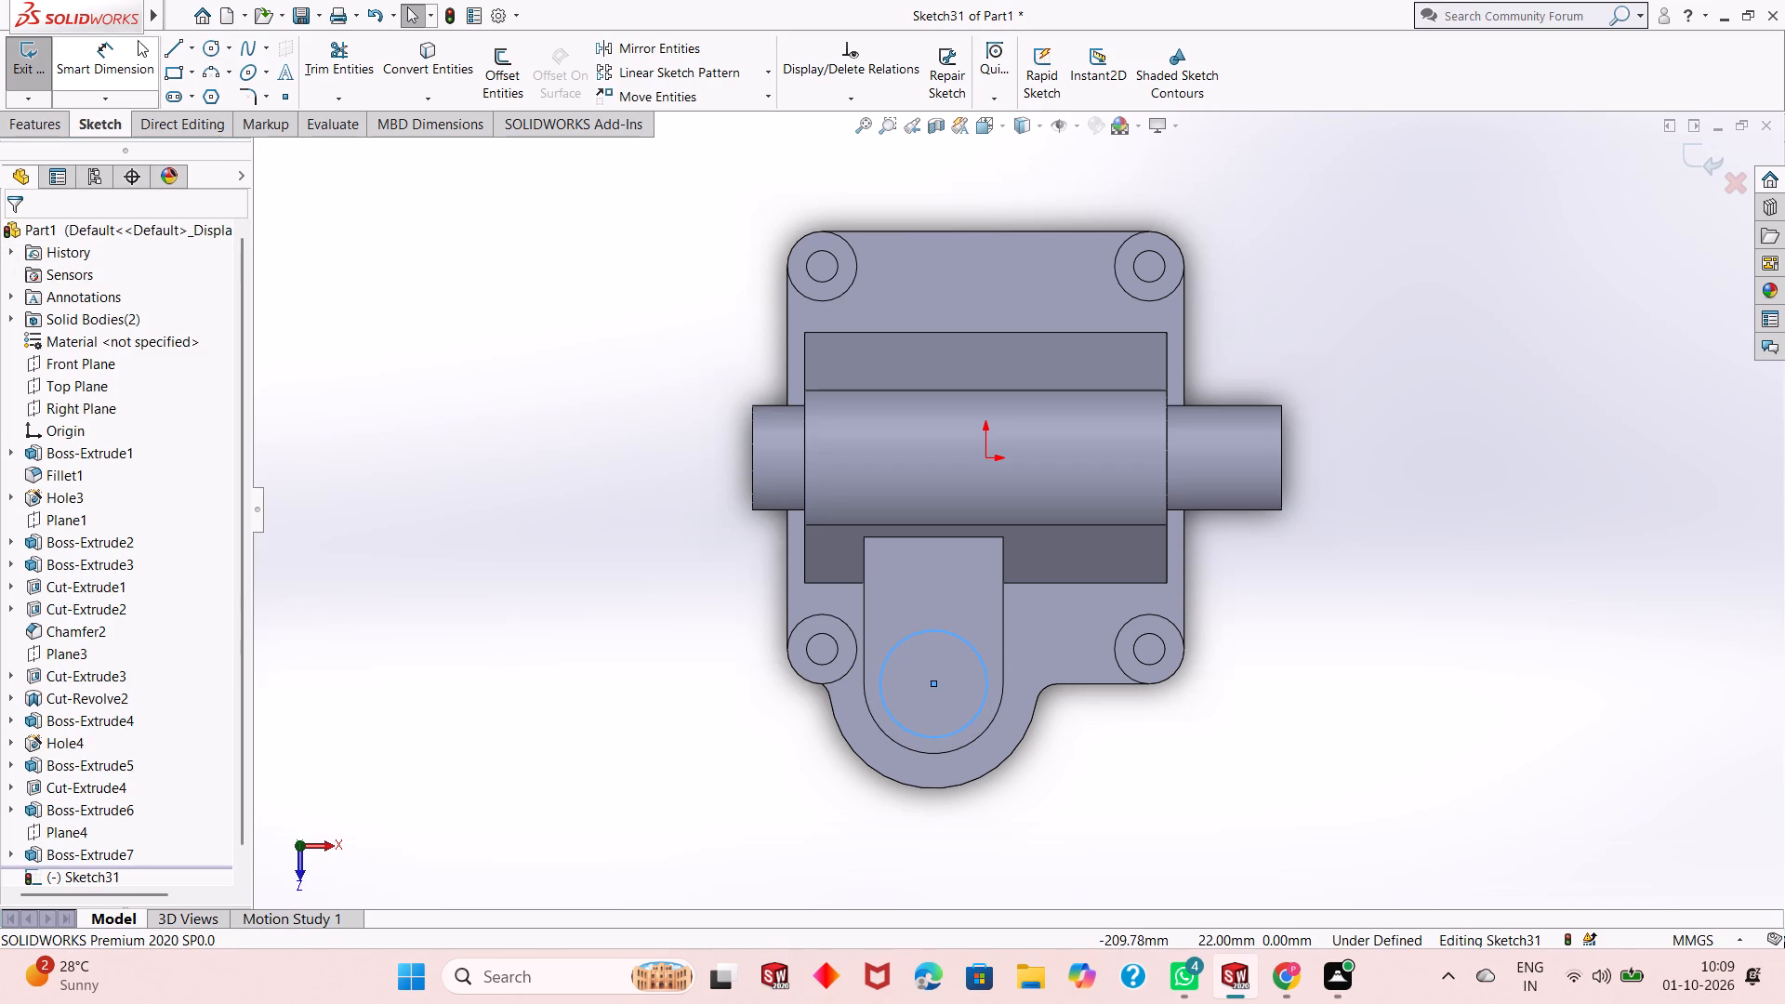
Dimension the circle on the boss's top face with a diameter of 30 mm.
{"action": "left_click", "coordinate": [99, 63]}
{"action": "left_click", "coordinate": [892, 713]}
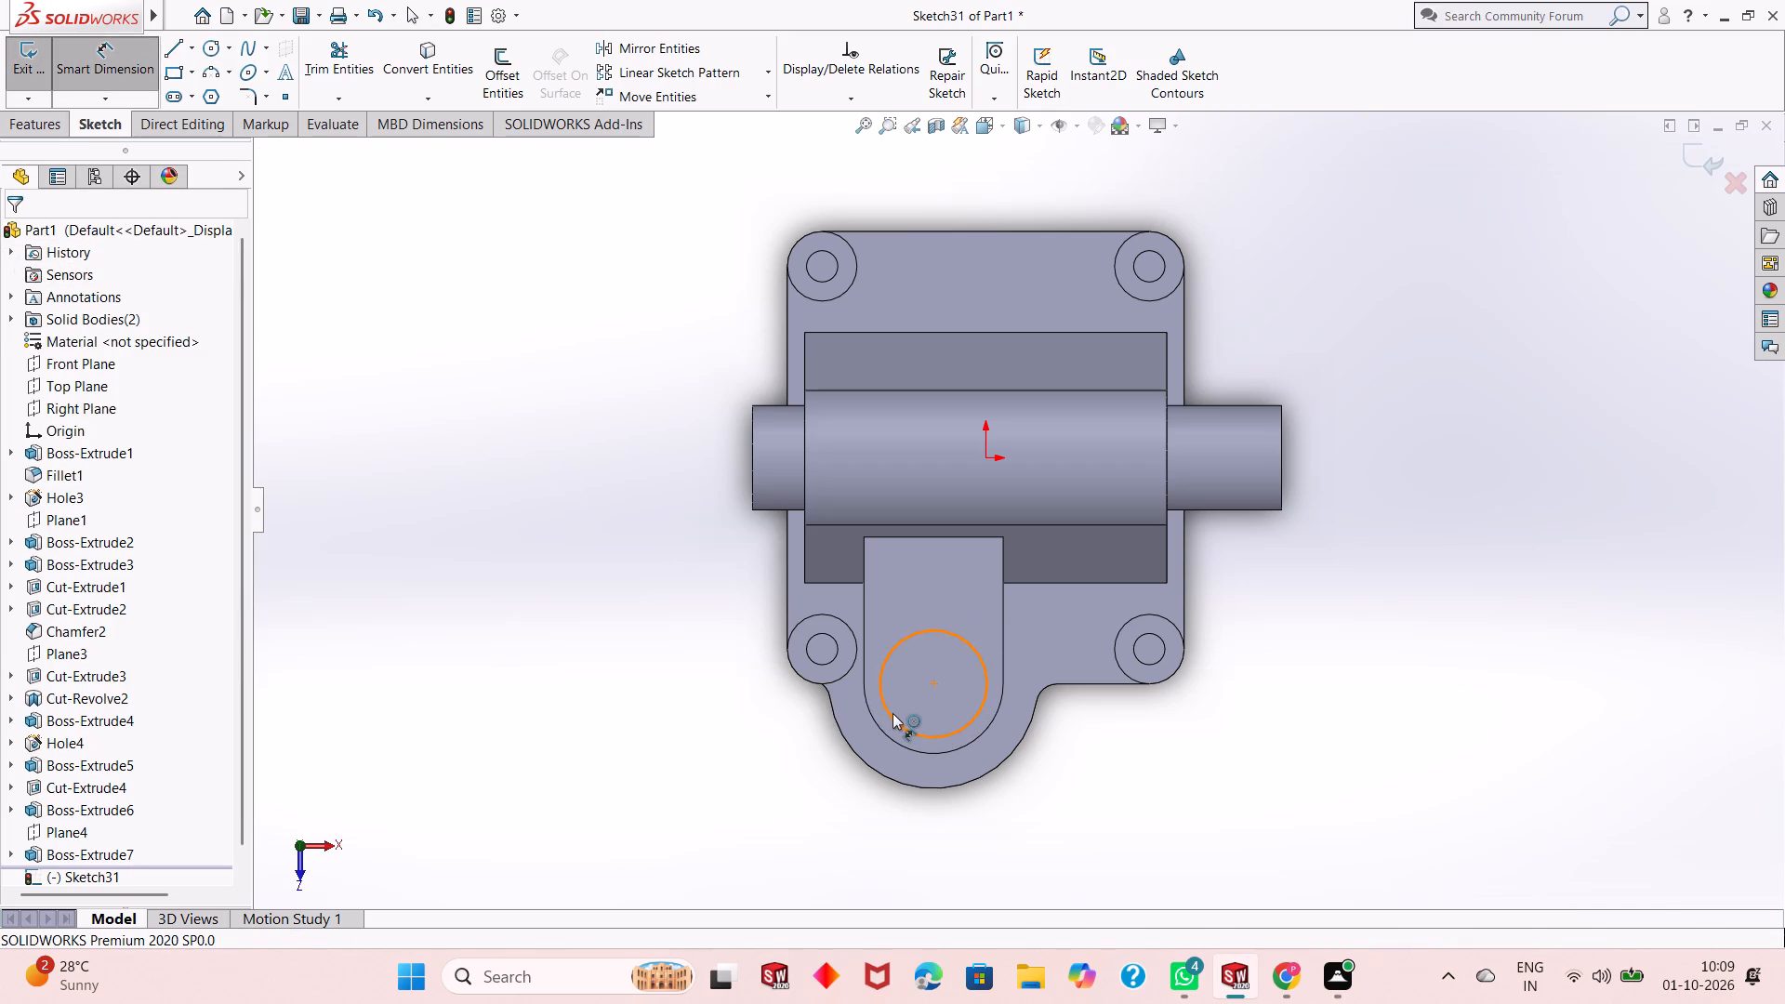
{"action": "left_click", "coordinate": [582, 836]}
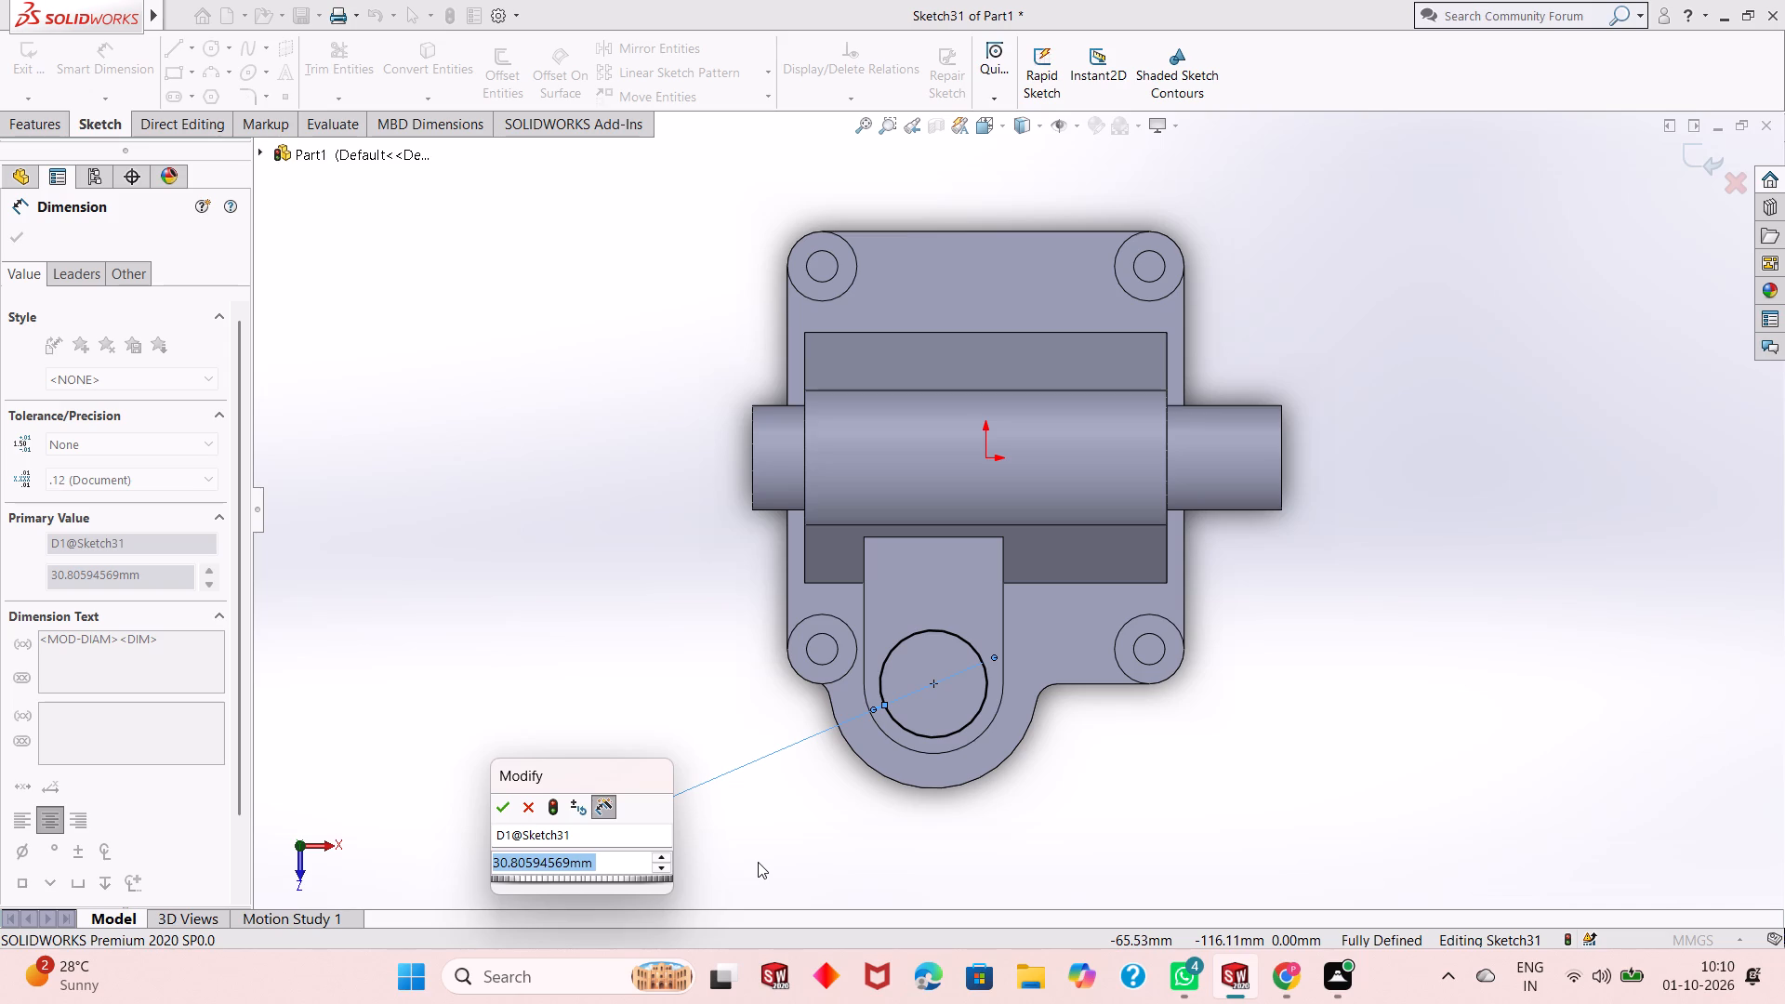
{"action": "type", "text": "30"}
{"action": "key", "text": "Return"}
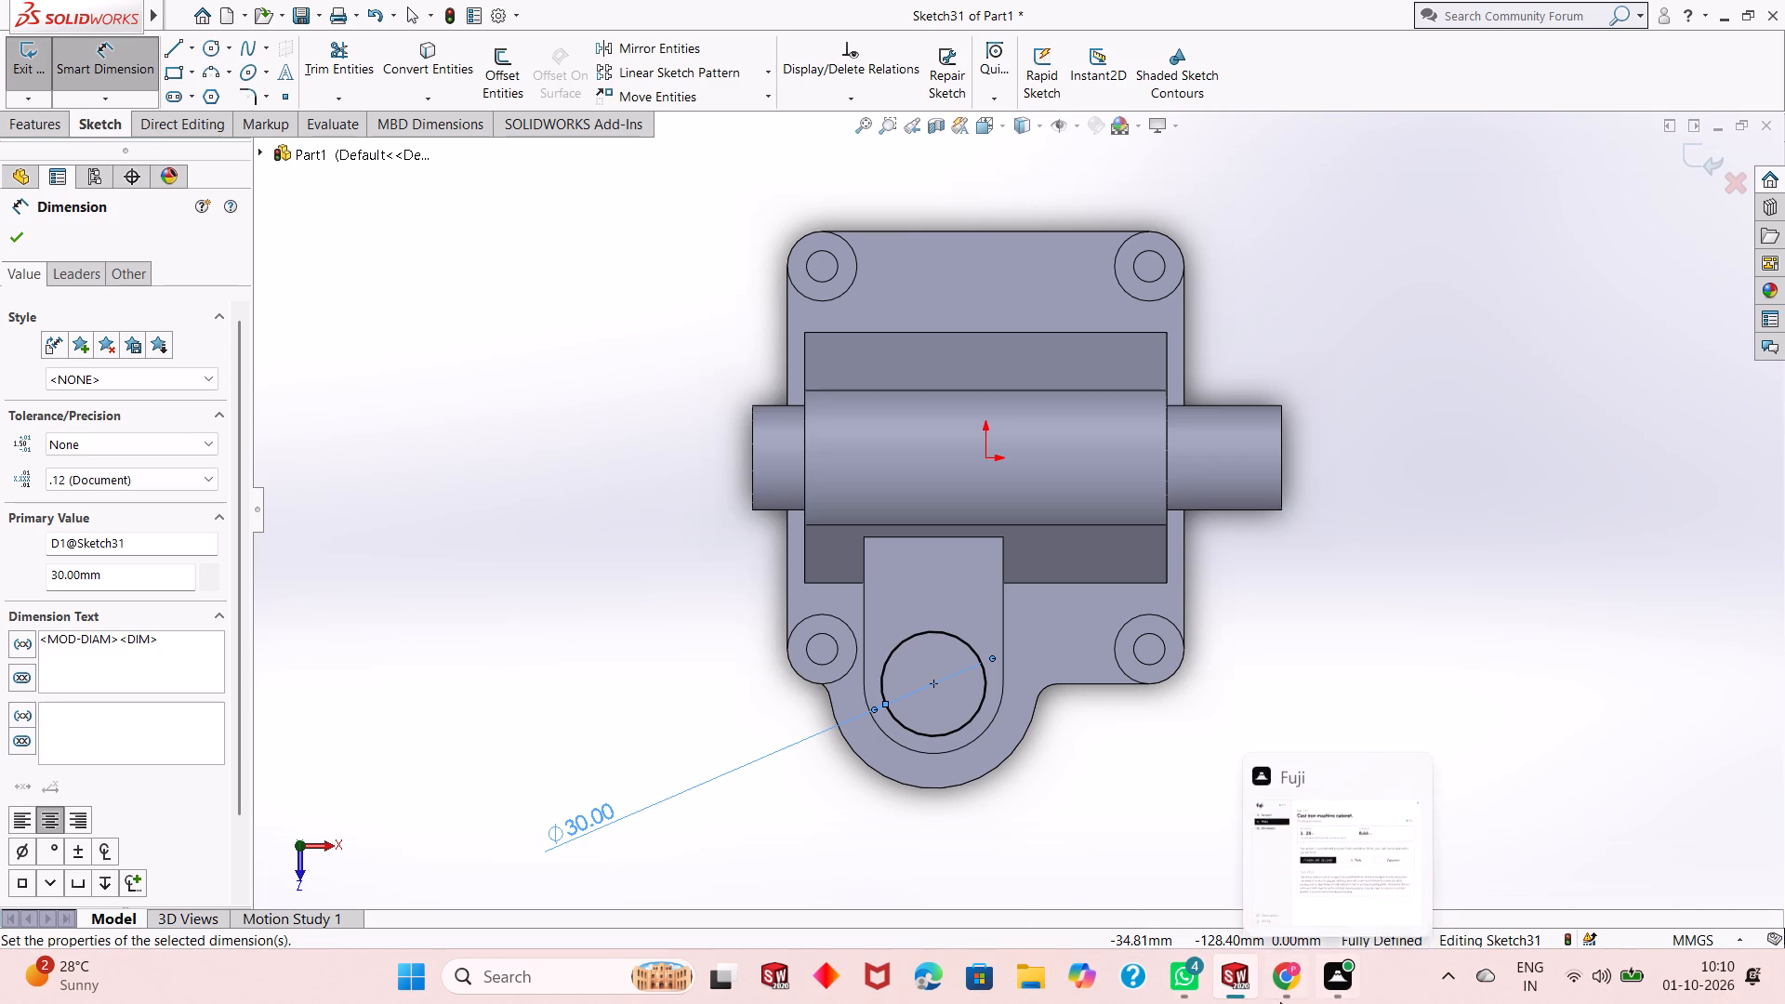
{"action": "middle_click_drag", "start_coordinate": [1034, 771], "coordinate": [1008, 586]}
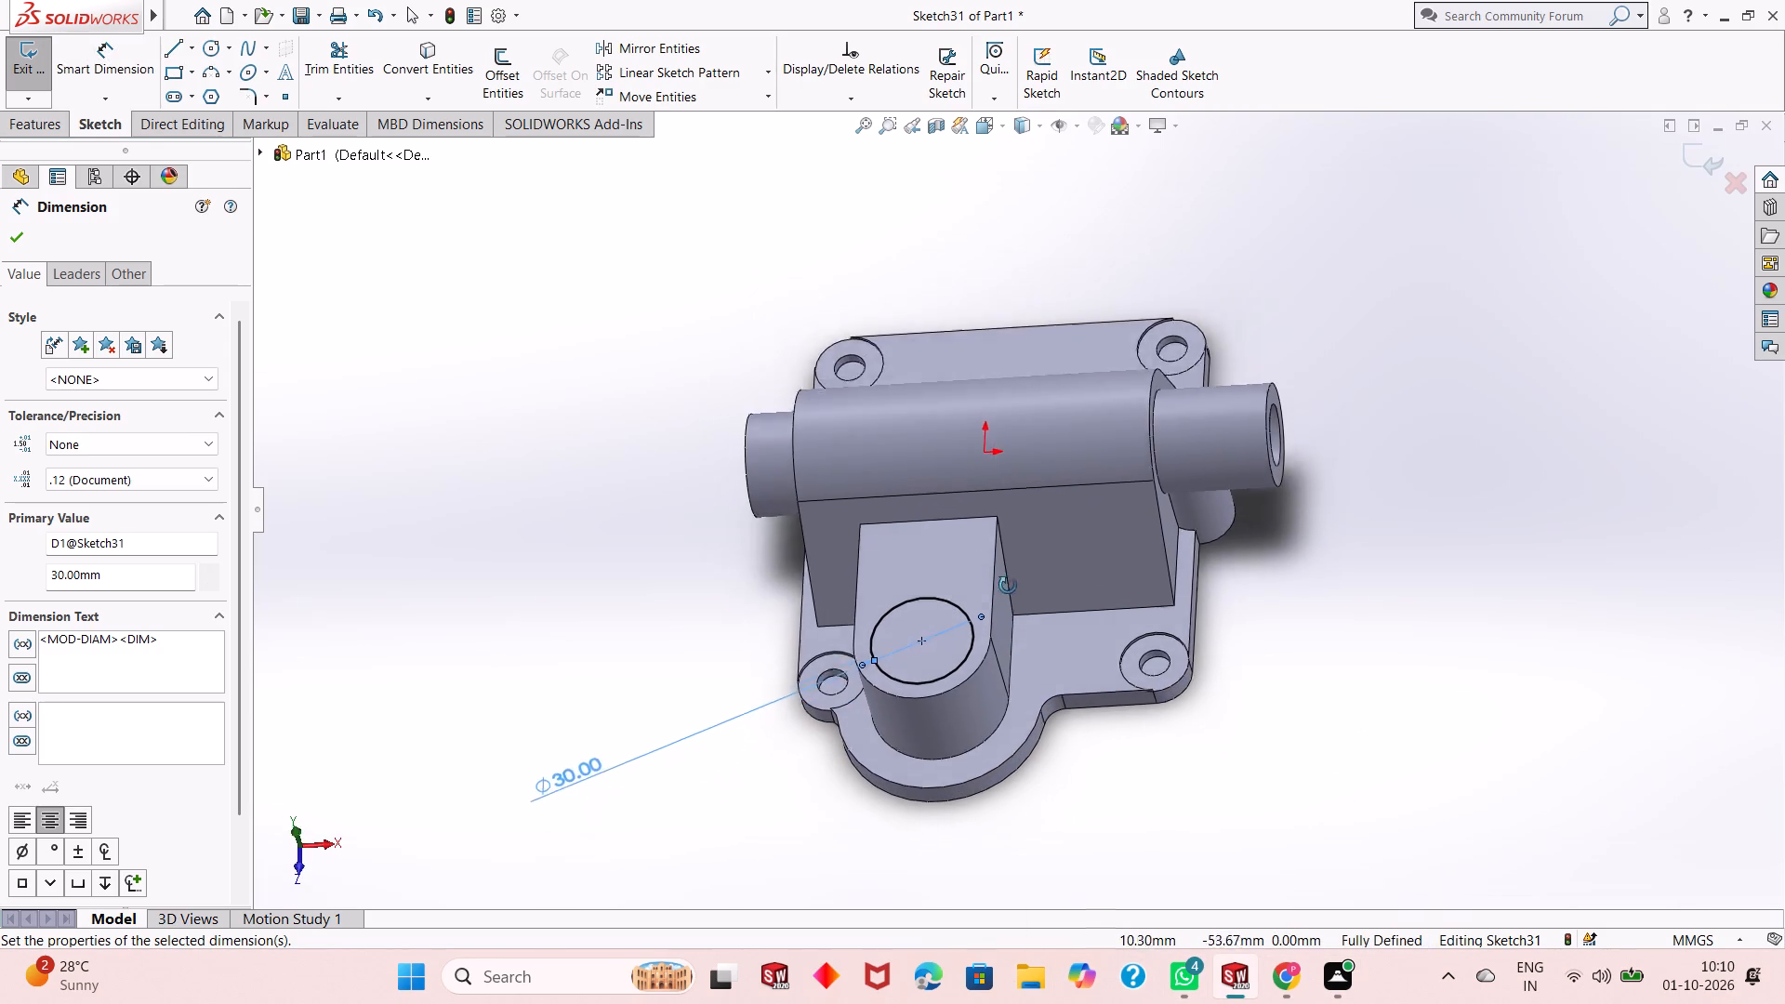
{"action": "middle_click_drag", "start_coordinate": [1008, 586], "coordinate": [1007, 557]}
{"action": "left_click", "coordinate": [5, 244]}
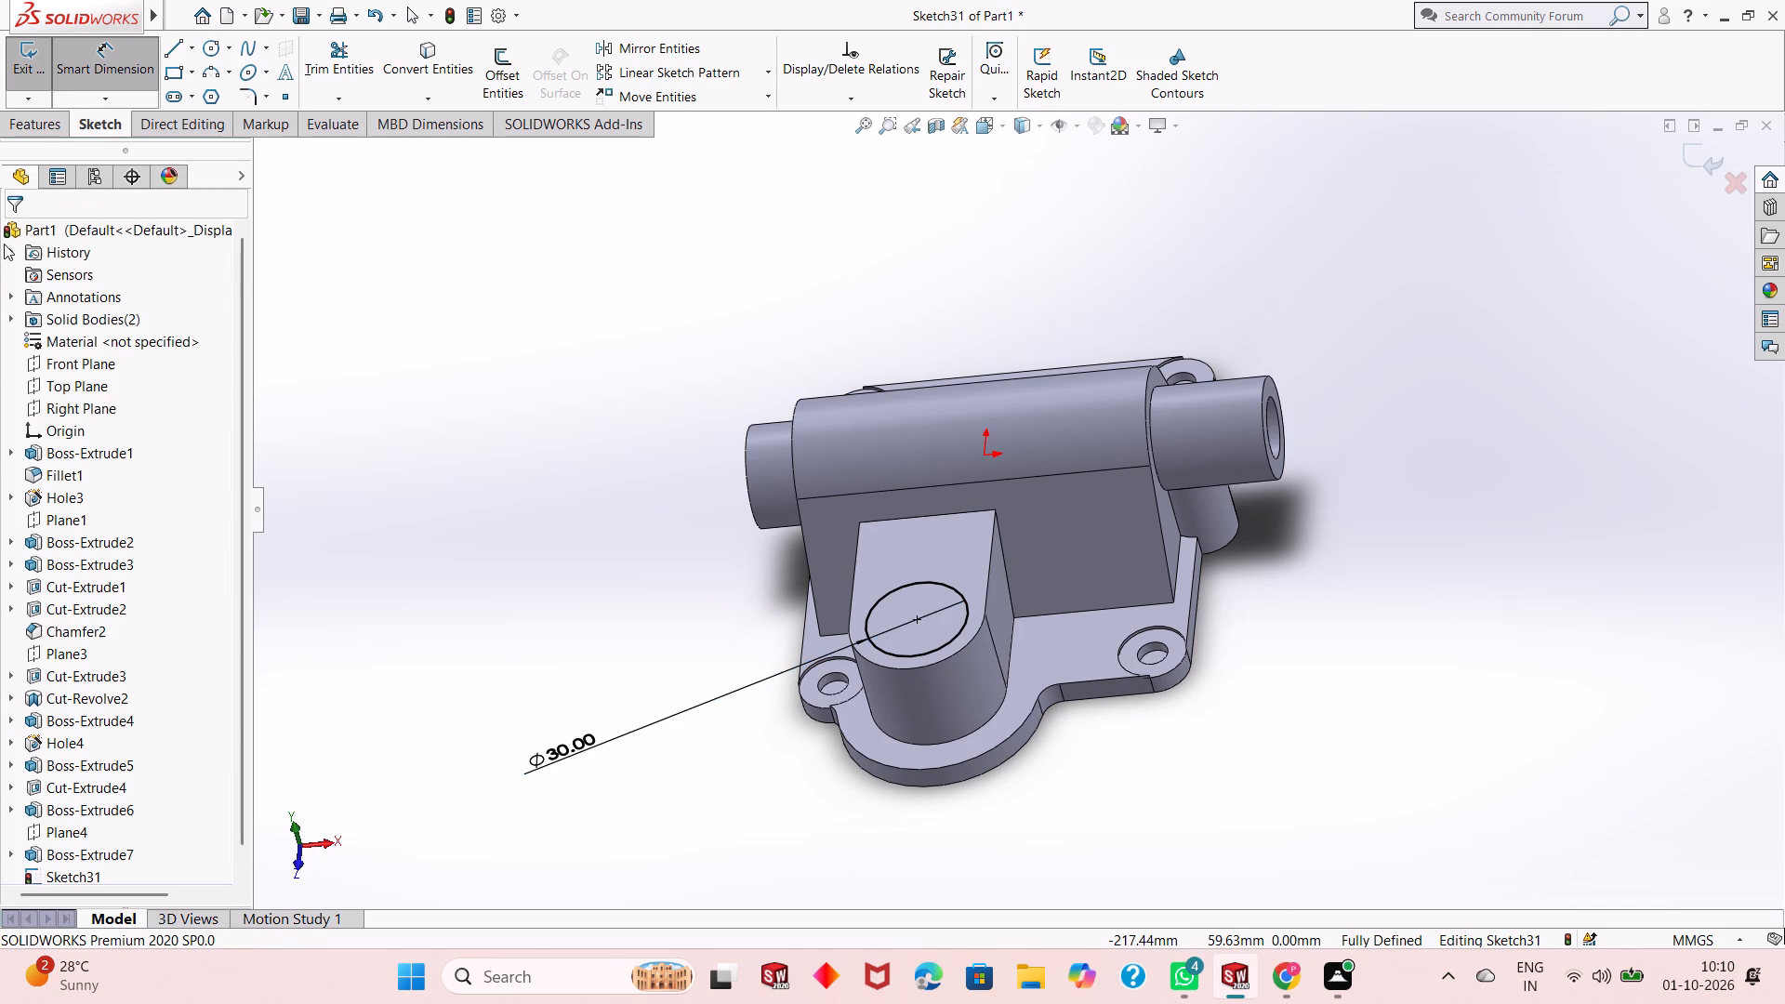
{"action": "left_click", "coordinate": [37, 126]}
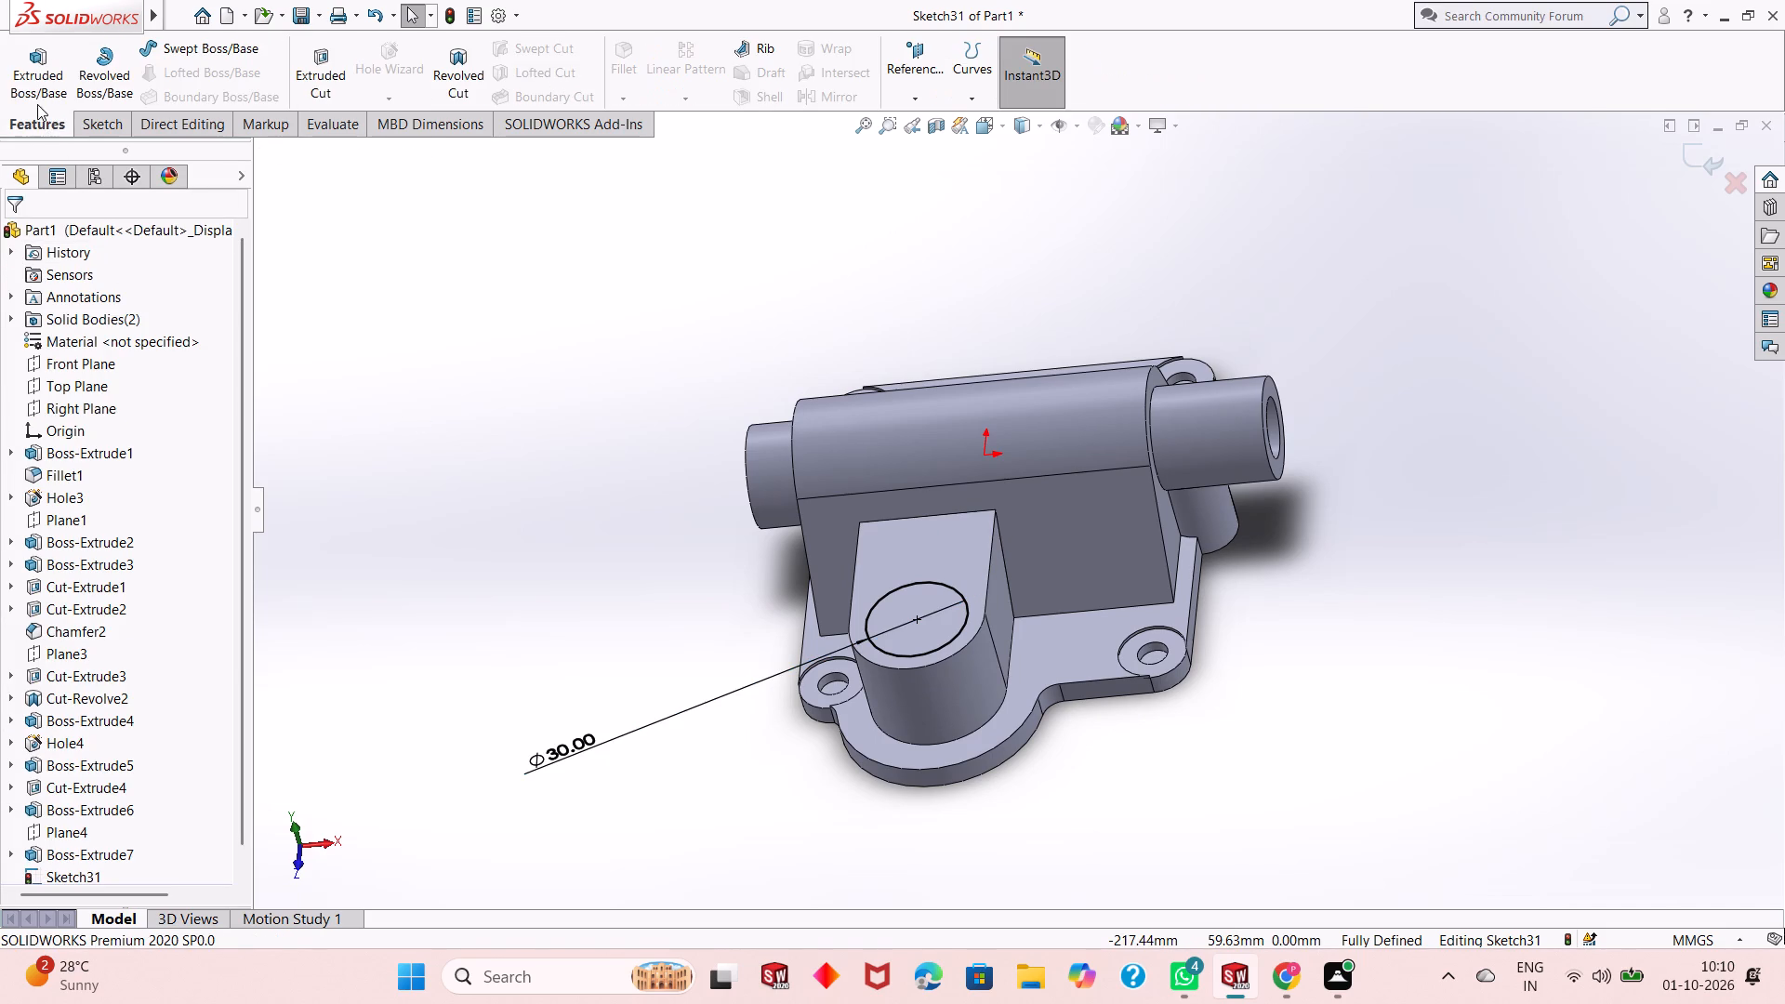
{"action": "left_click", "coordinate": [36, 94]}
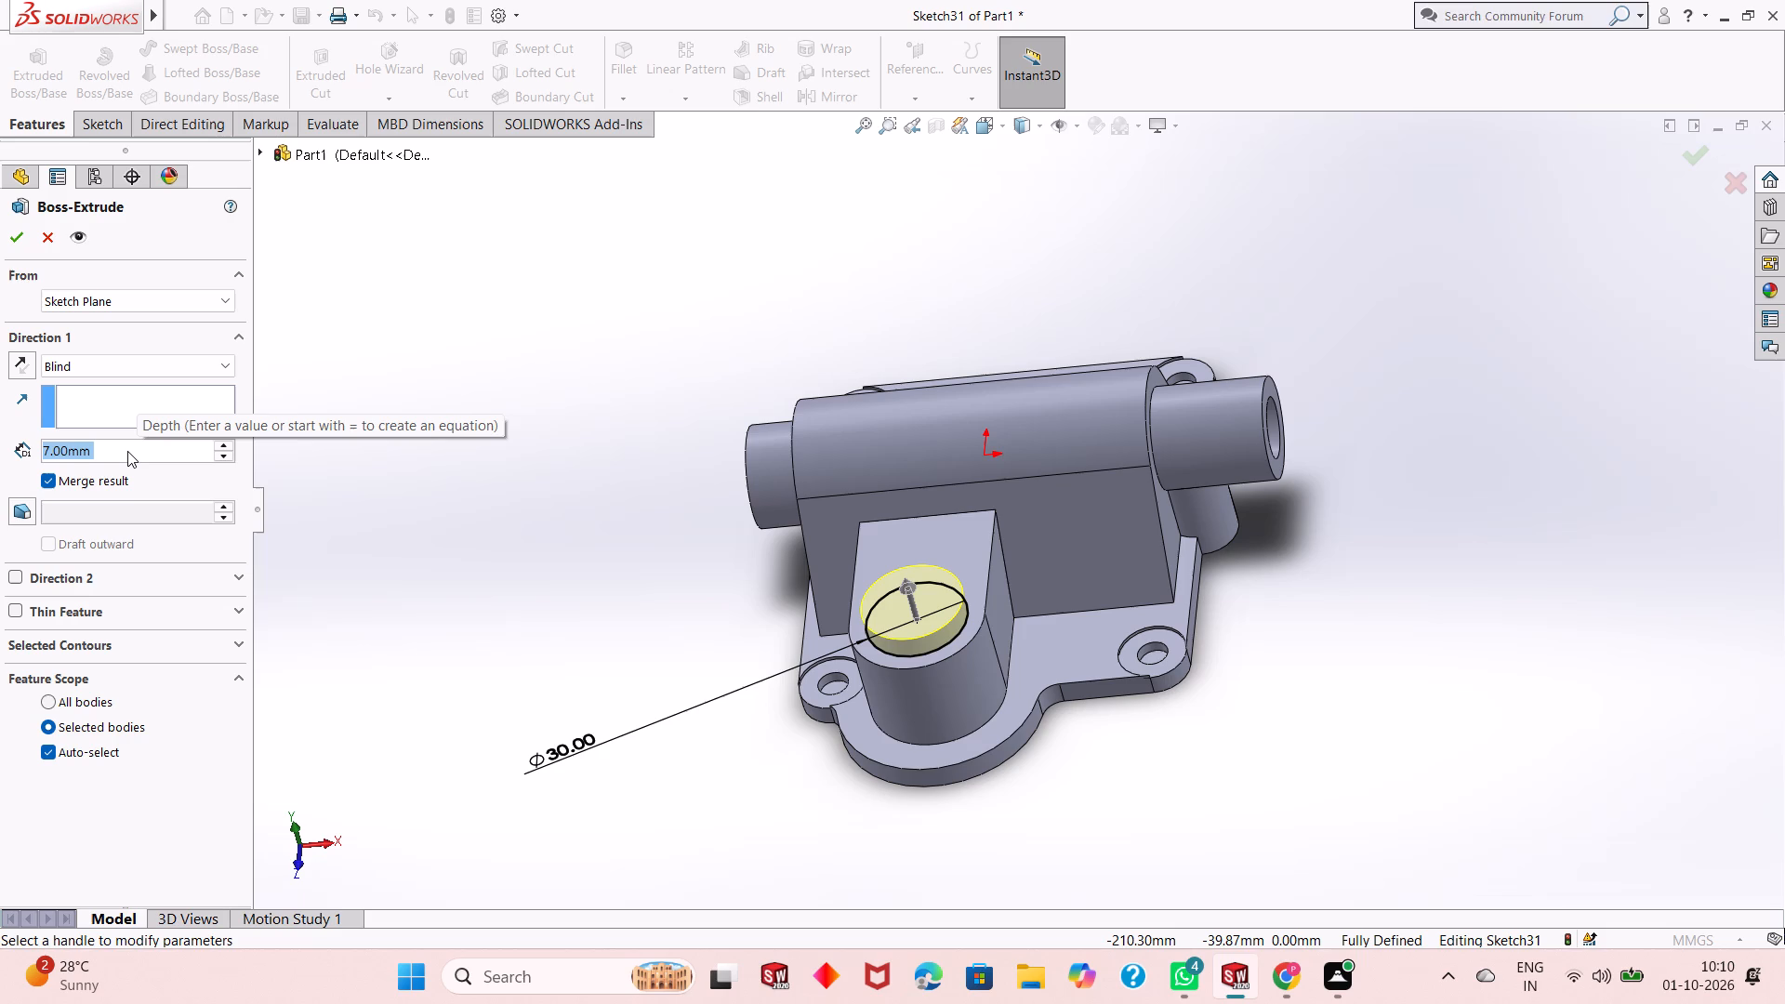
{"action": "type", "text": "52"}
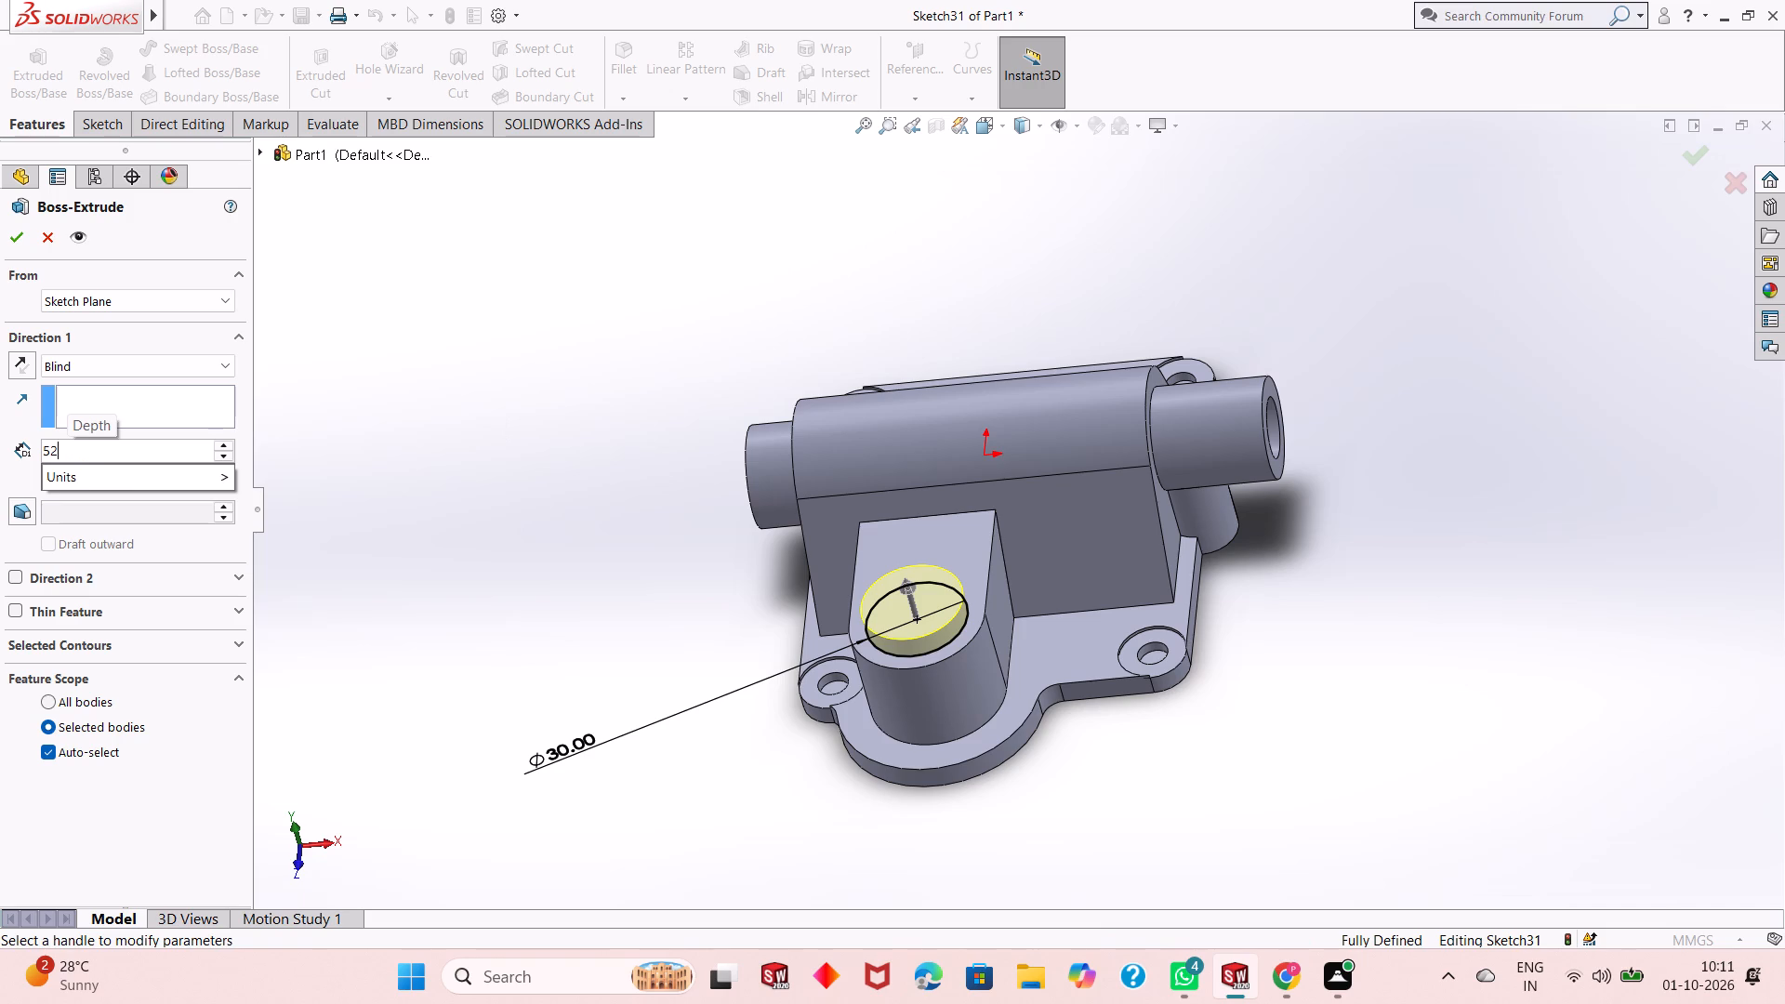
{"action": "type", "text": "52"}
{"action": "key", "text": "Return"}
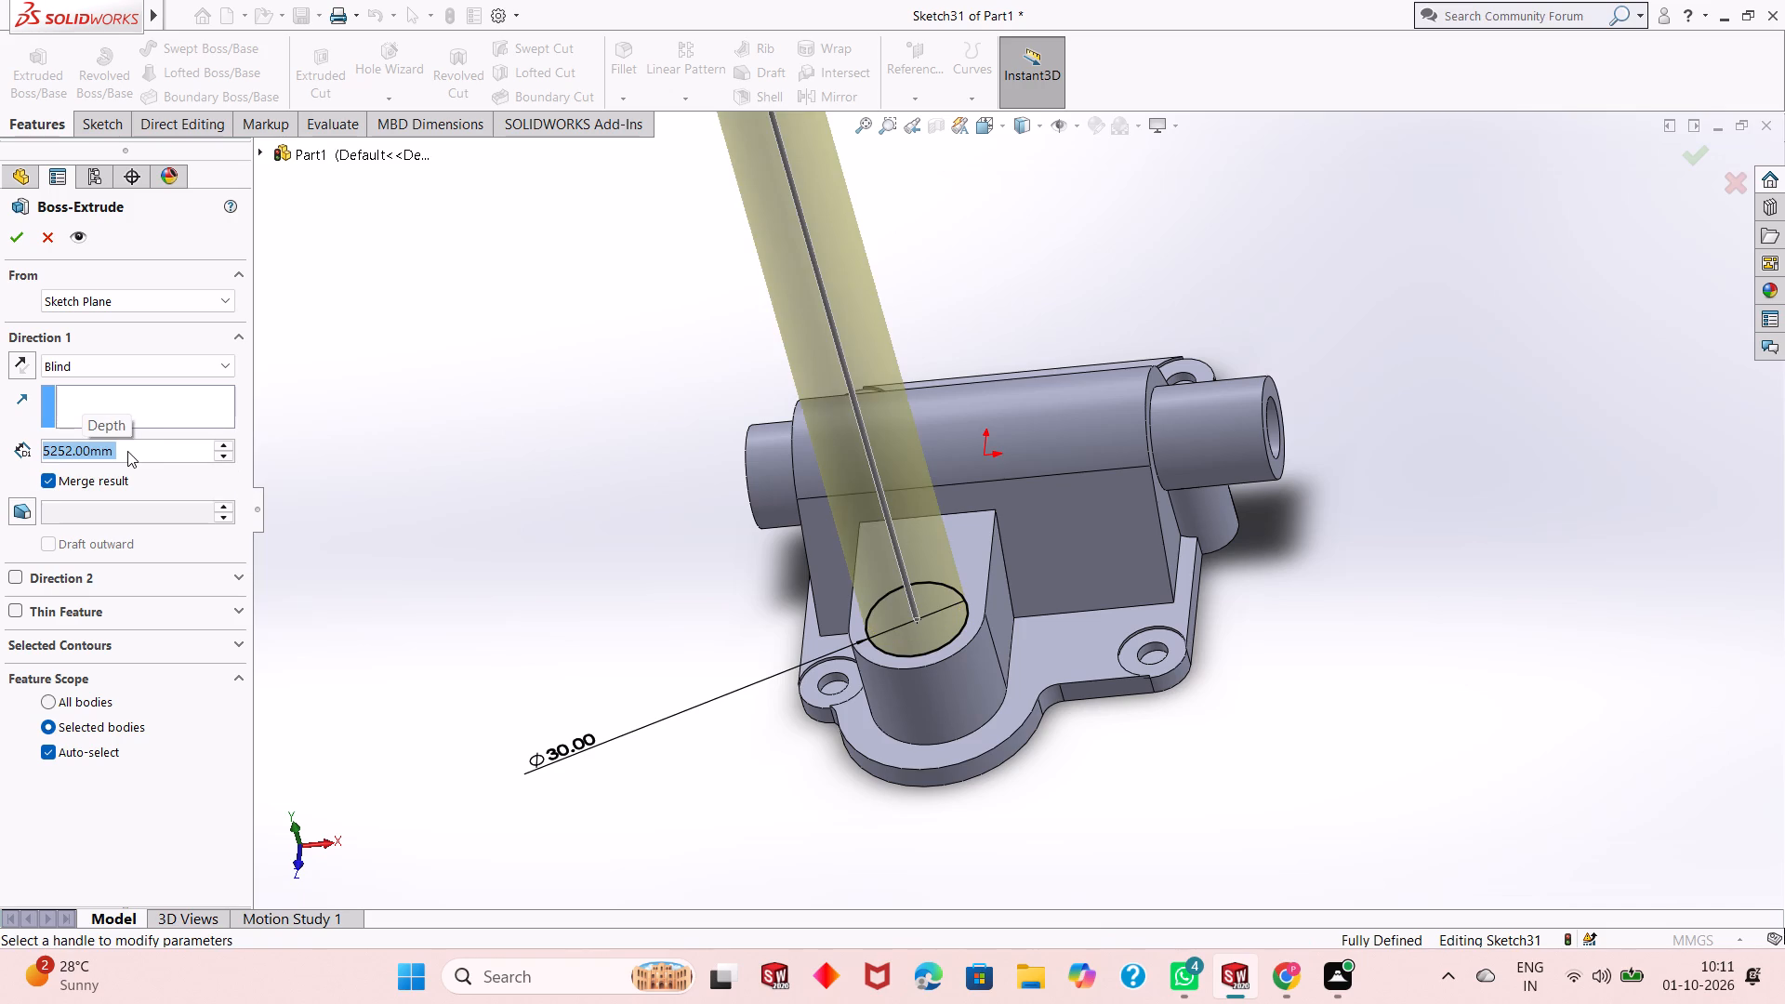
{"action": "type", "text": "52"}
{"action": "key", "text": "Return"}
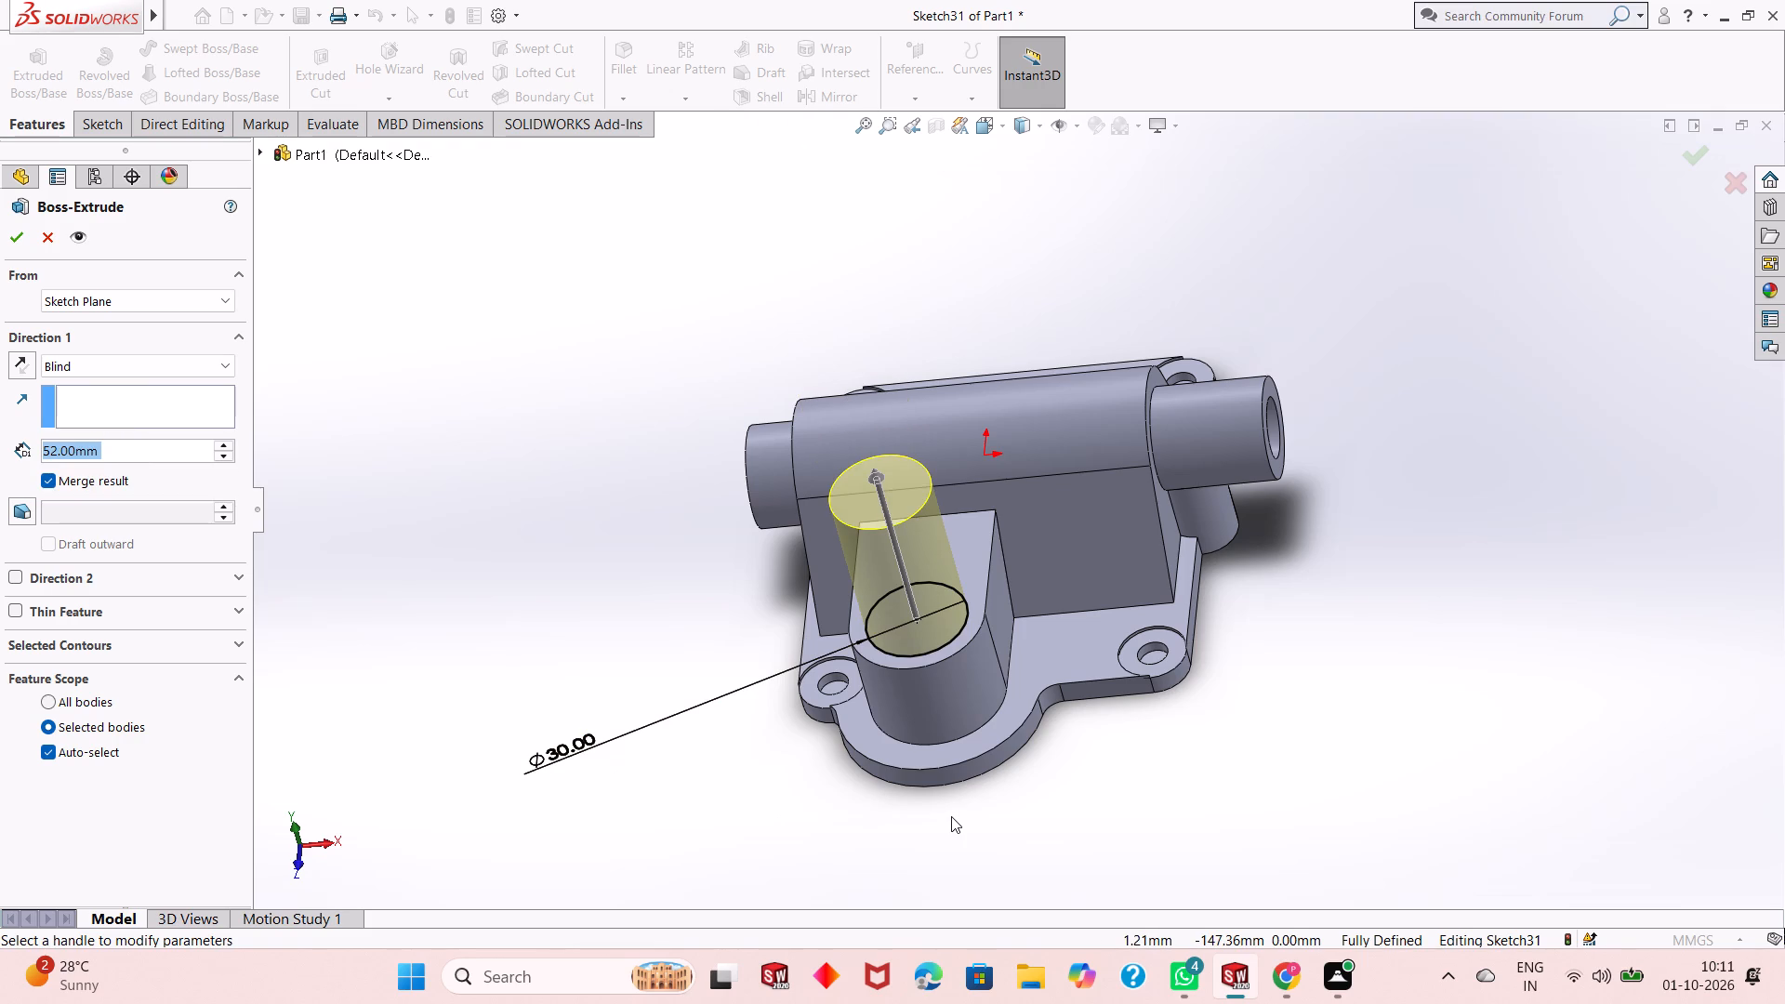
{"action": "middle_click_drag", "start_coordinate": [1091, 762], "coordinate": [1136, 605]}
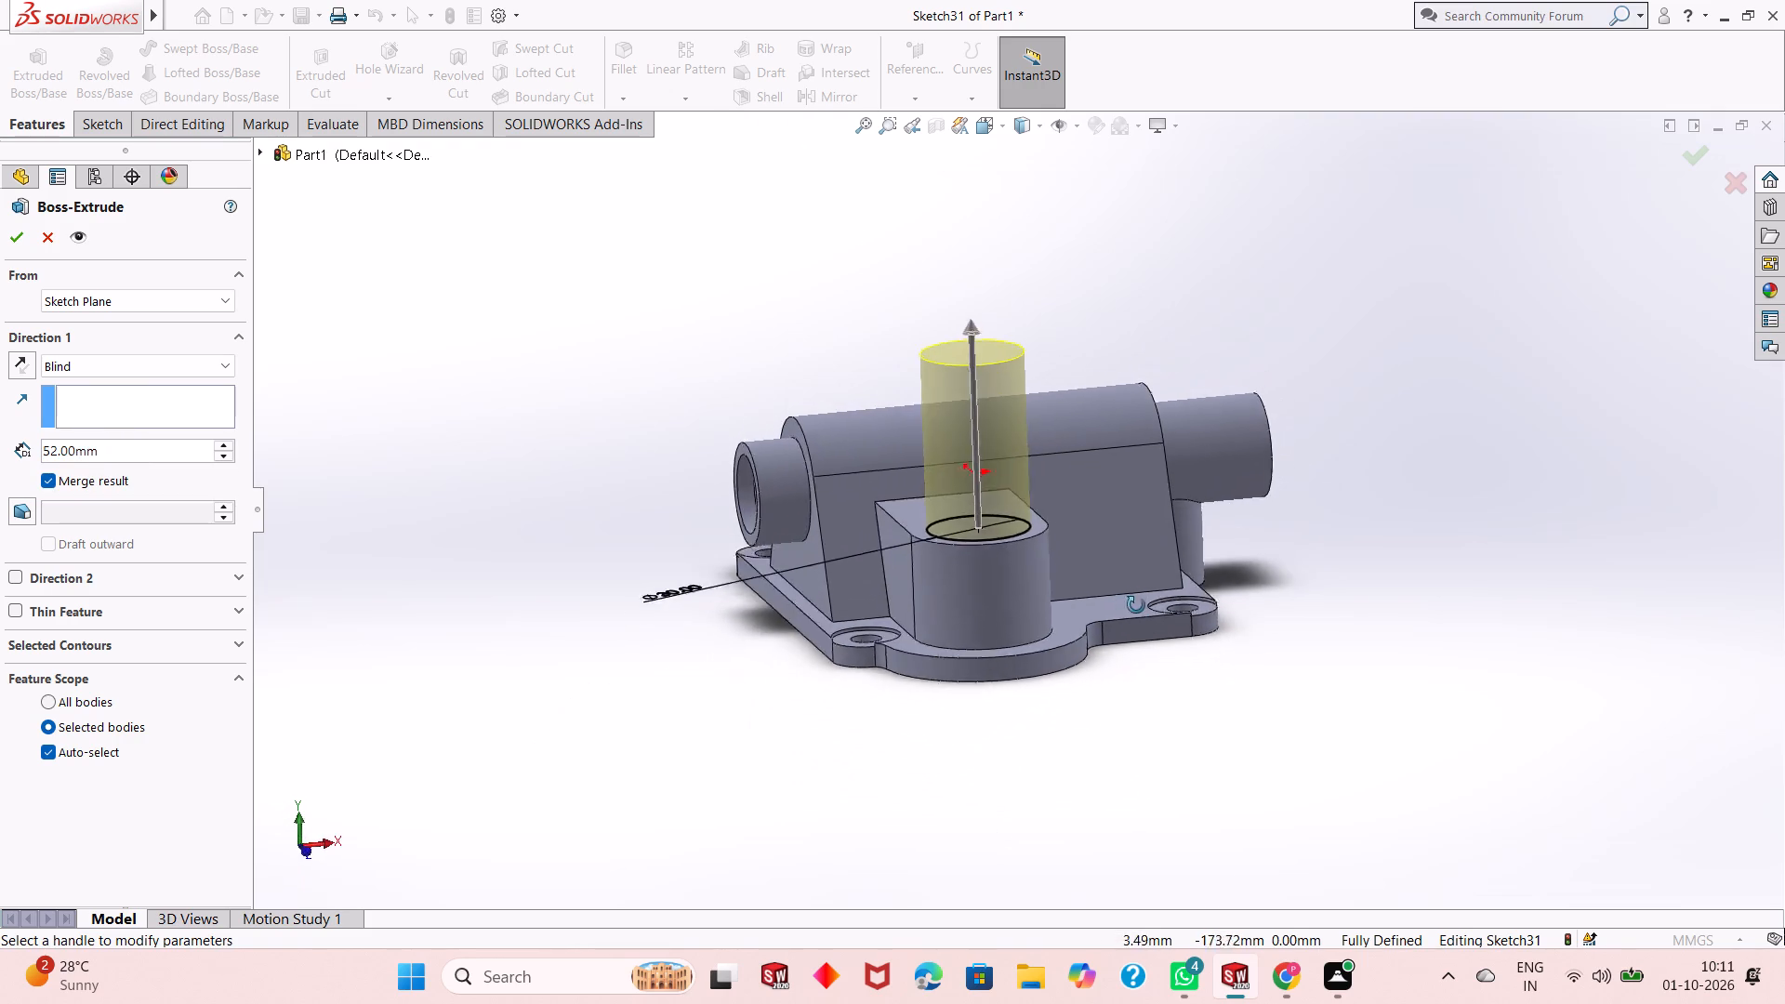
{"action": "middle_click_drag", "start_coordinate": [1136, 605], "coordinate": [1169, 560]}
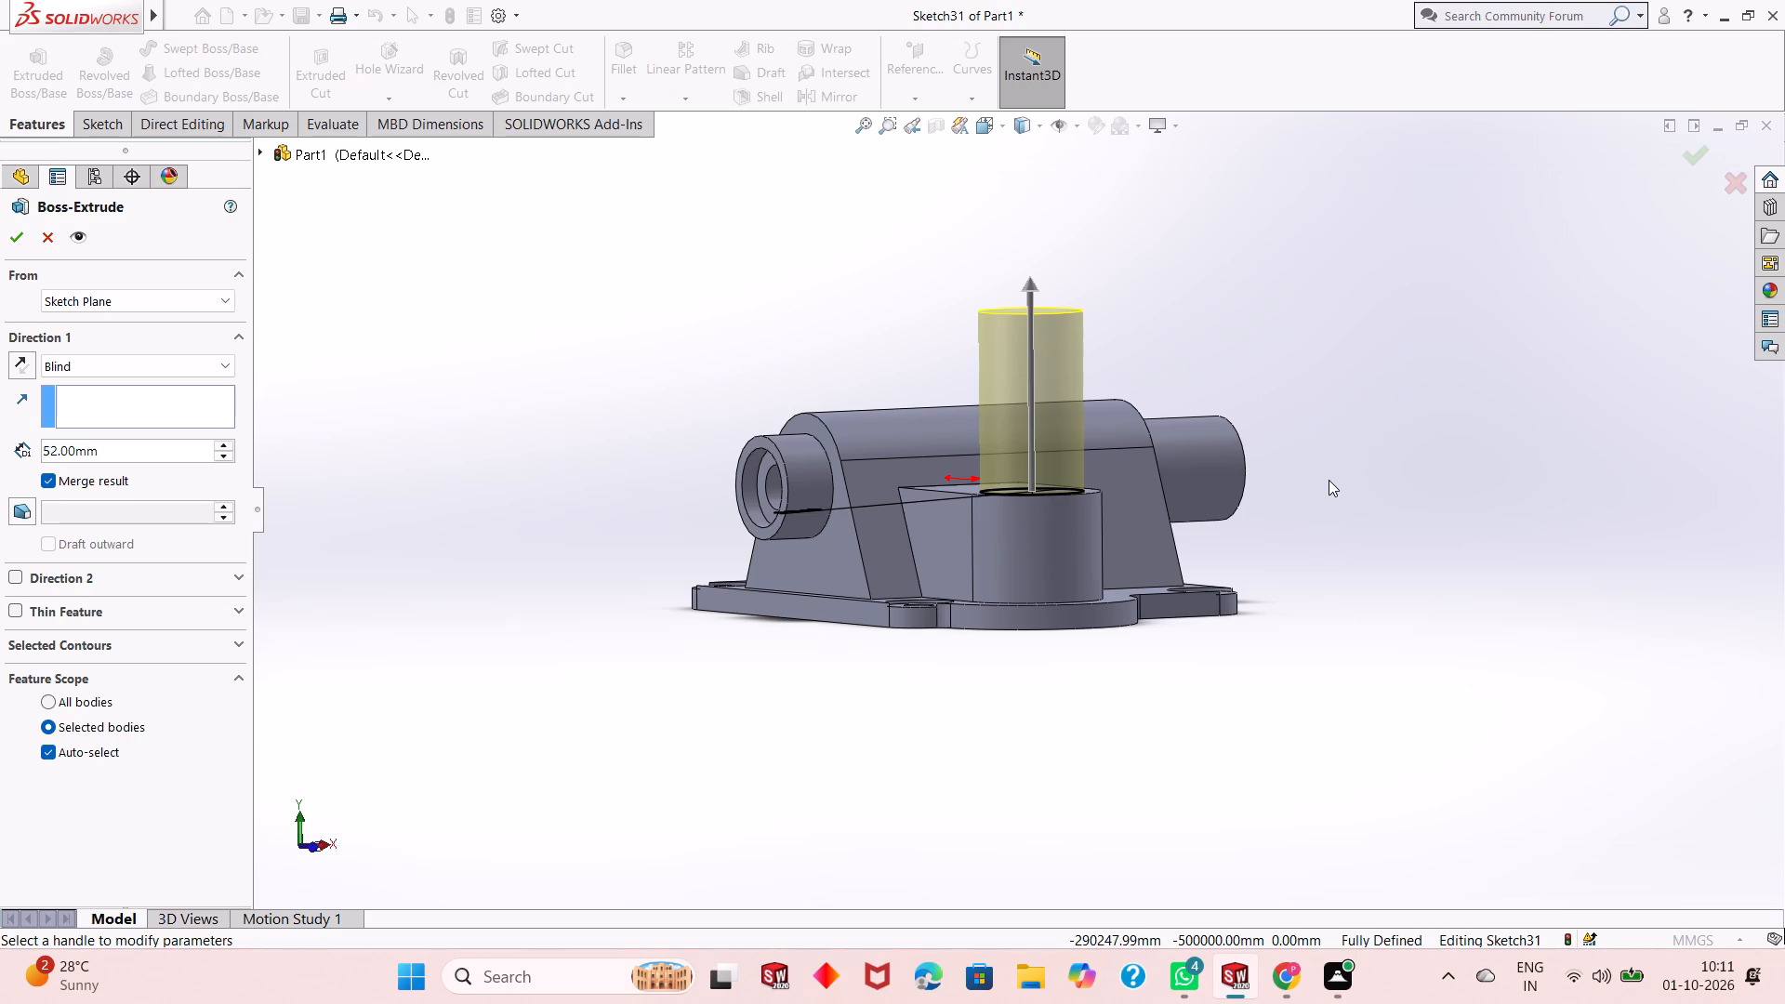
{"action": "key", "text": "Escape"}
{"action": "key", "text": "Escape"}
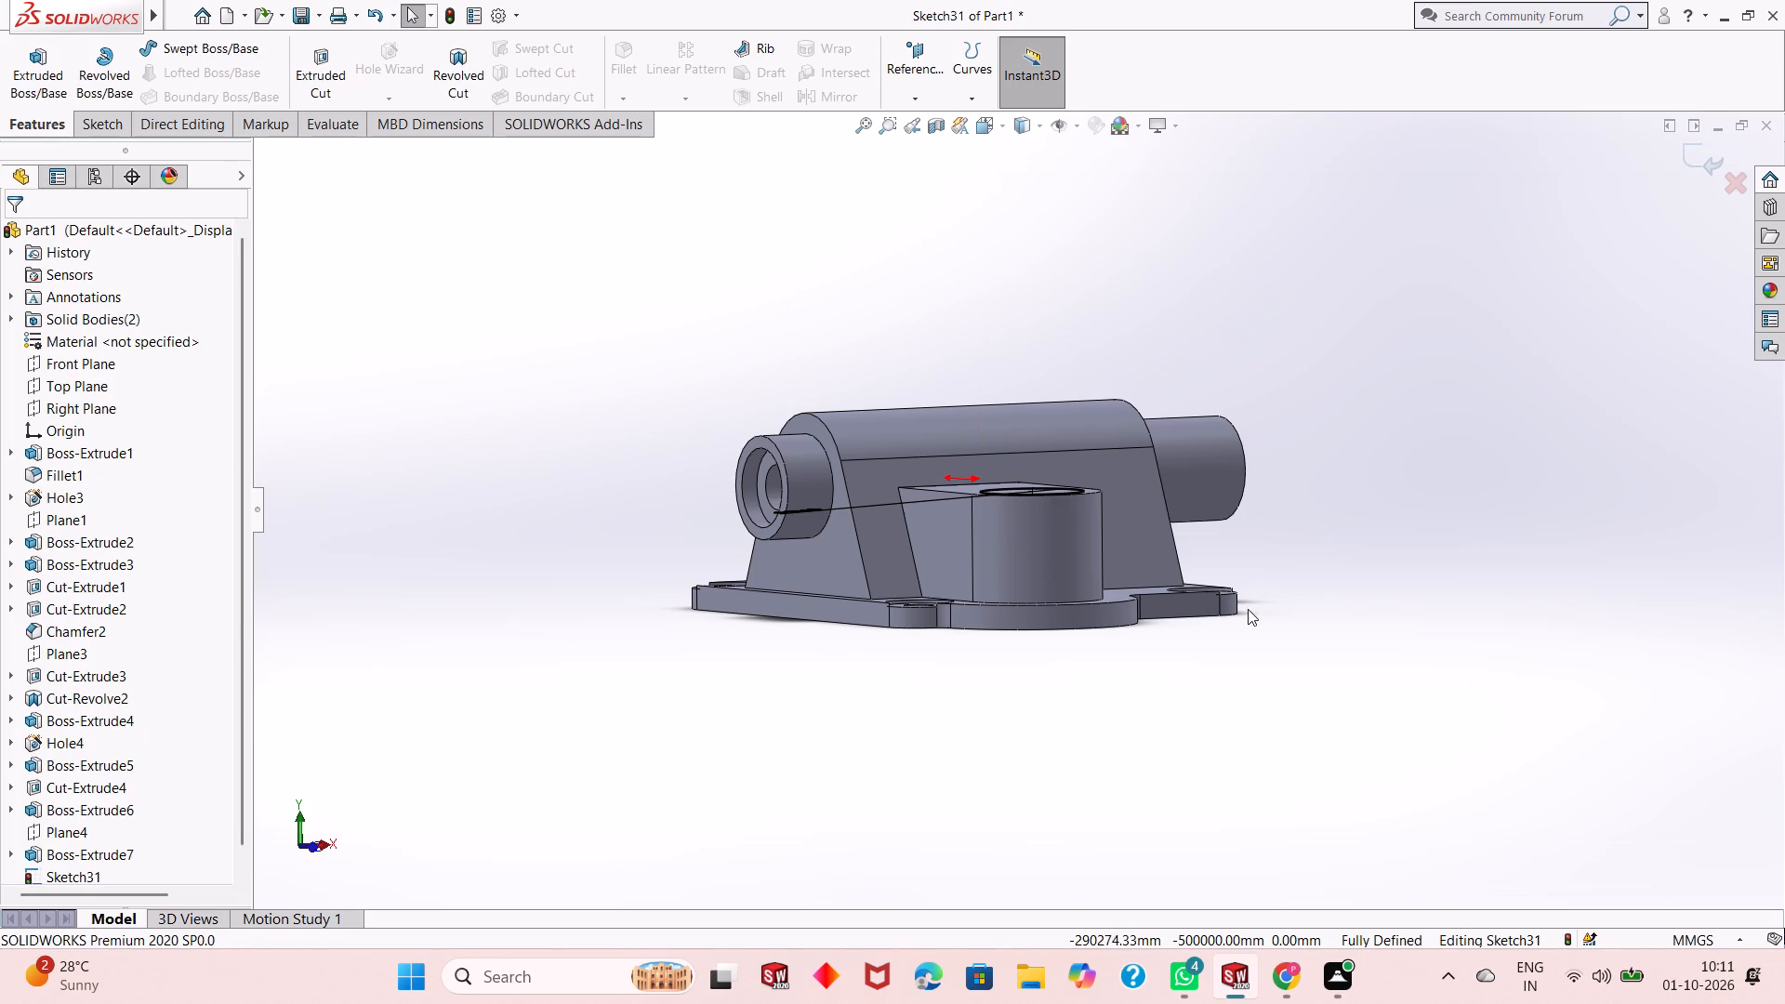
Exit the circle sketch and set Plane4's offset distance from the Top Plane to 31 mm.
{"action": "middle_click_drag", "start_coordinate": [1181, 707], "coordinate": [1176, 672]}
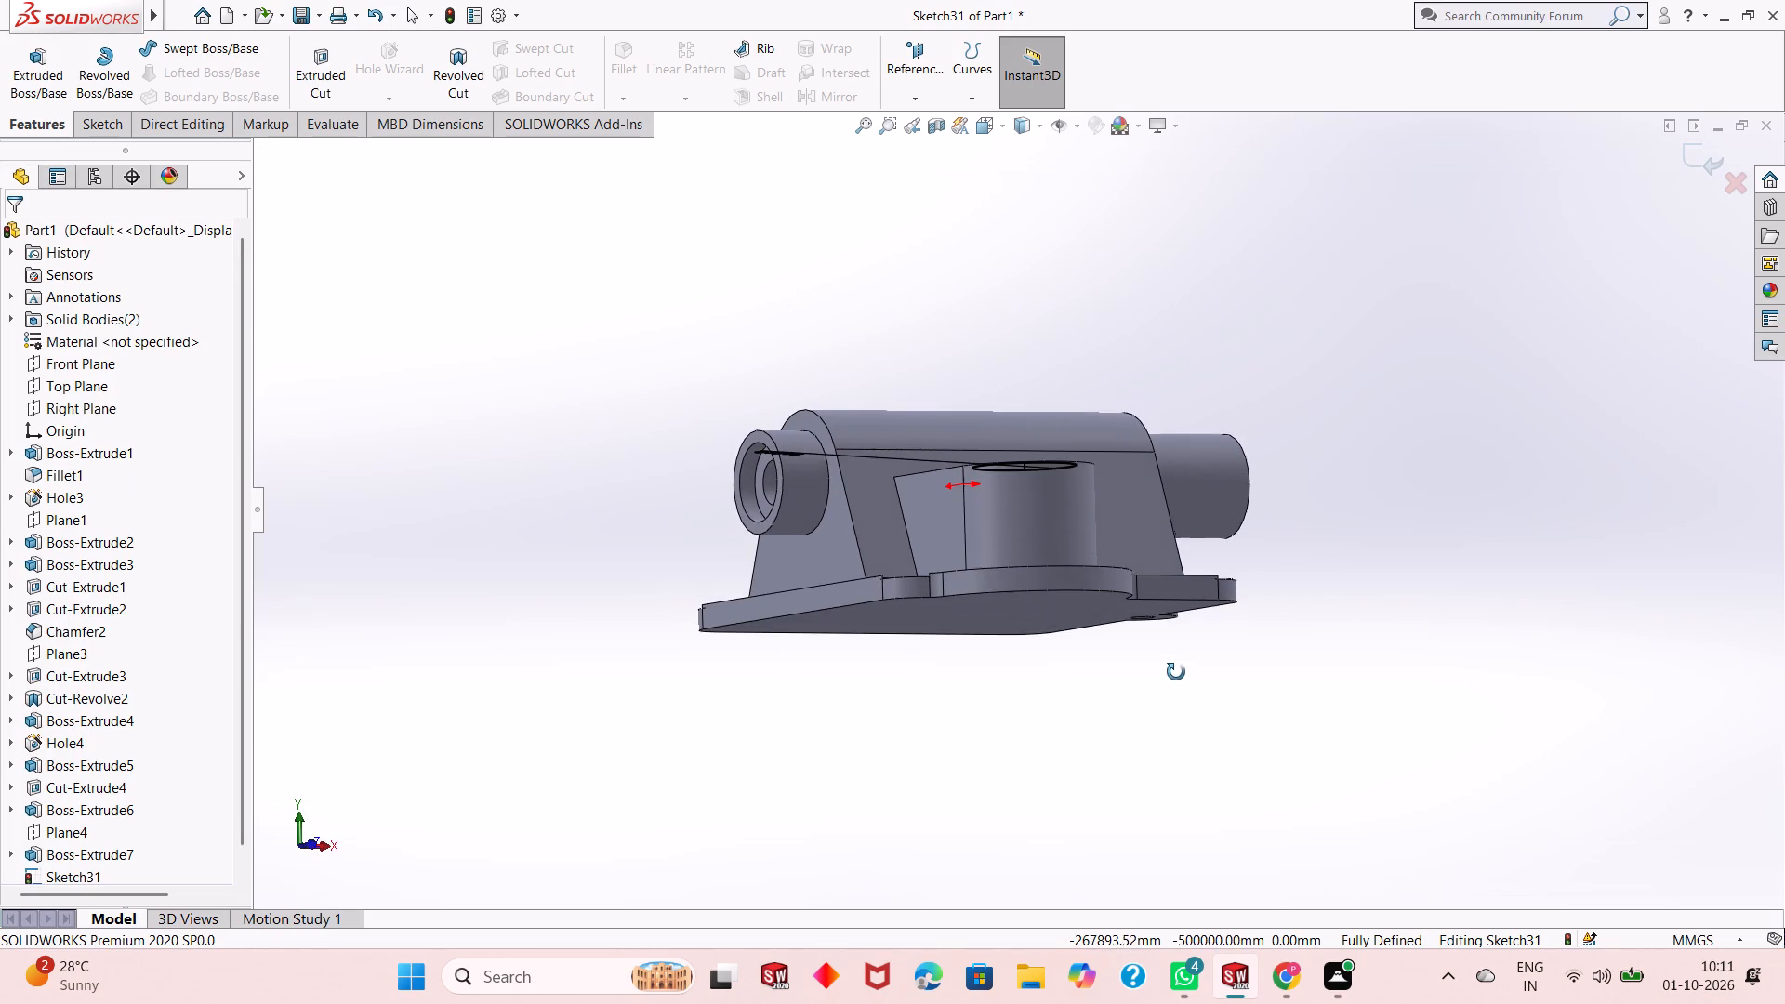
{"action": "middle_click_drag", "start_coordinate": [1176, 672], "coordinate": [1181, 689]}
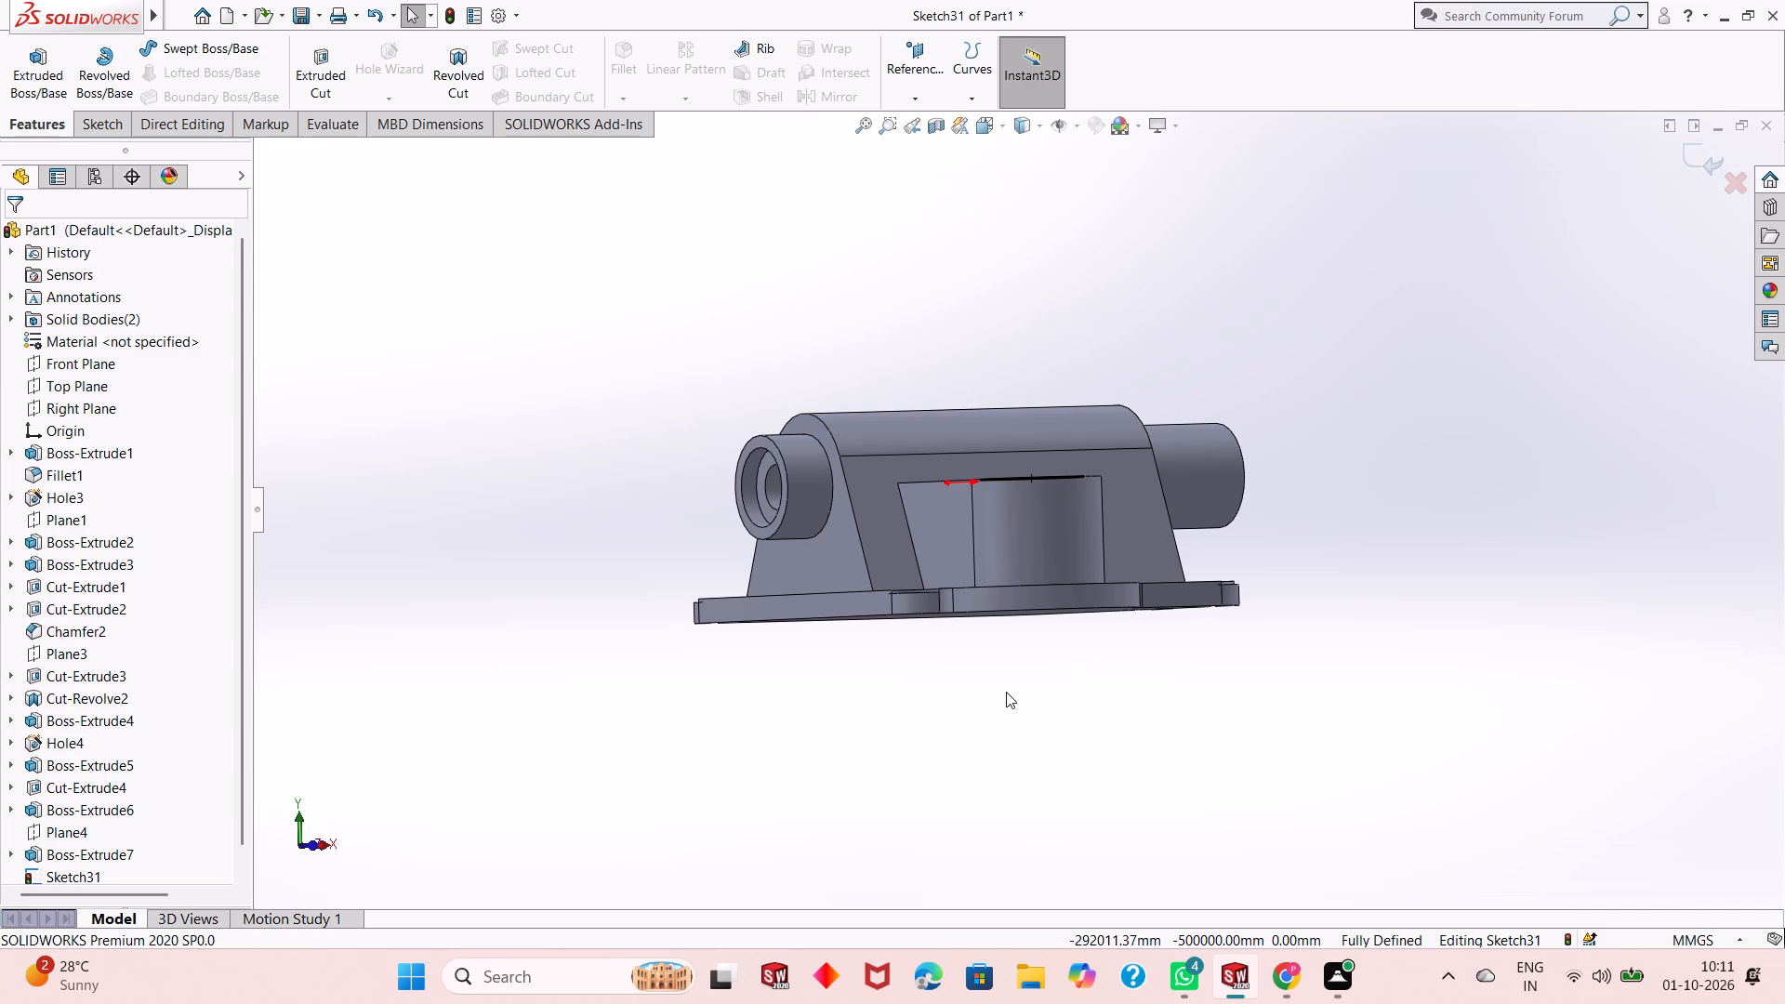
{"action": "scroll", "coordinate": [1008, 694], "scroll_direction": "down", "scroll_amount": 1}
{"action": "scroll", "coordinate": [1008, 694], "scroll_direction": "up", "scroll_amount": 1}
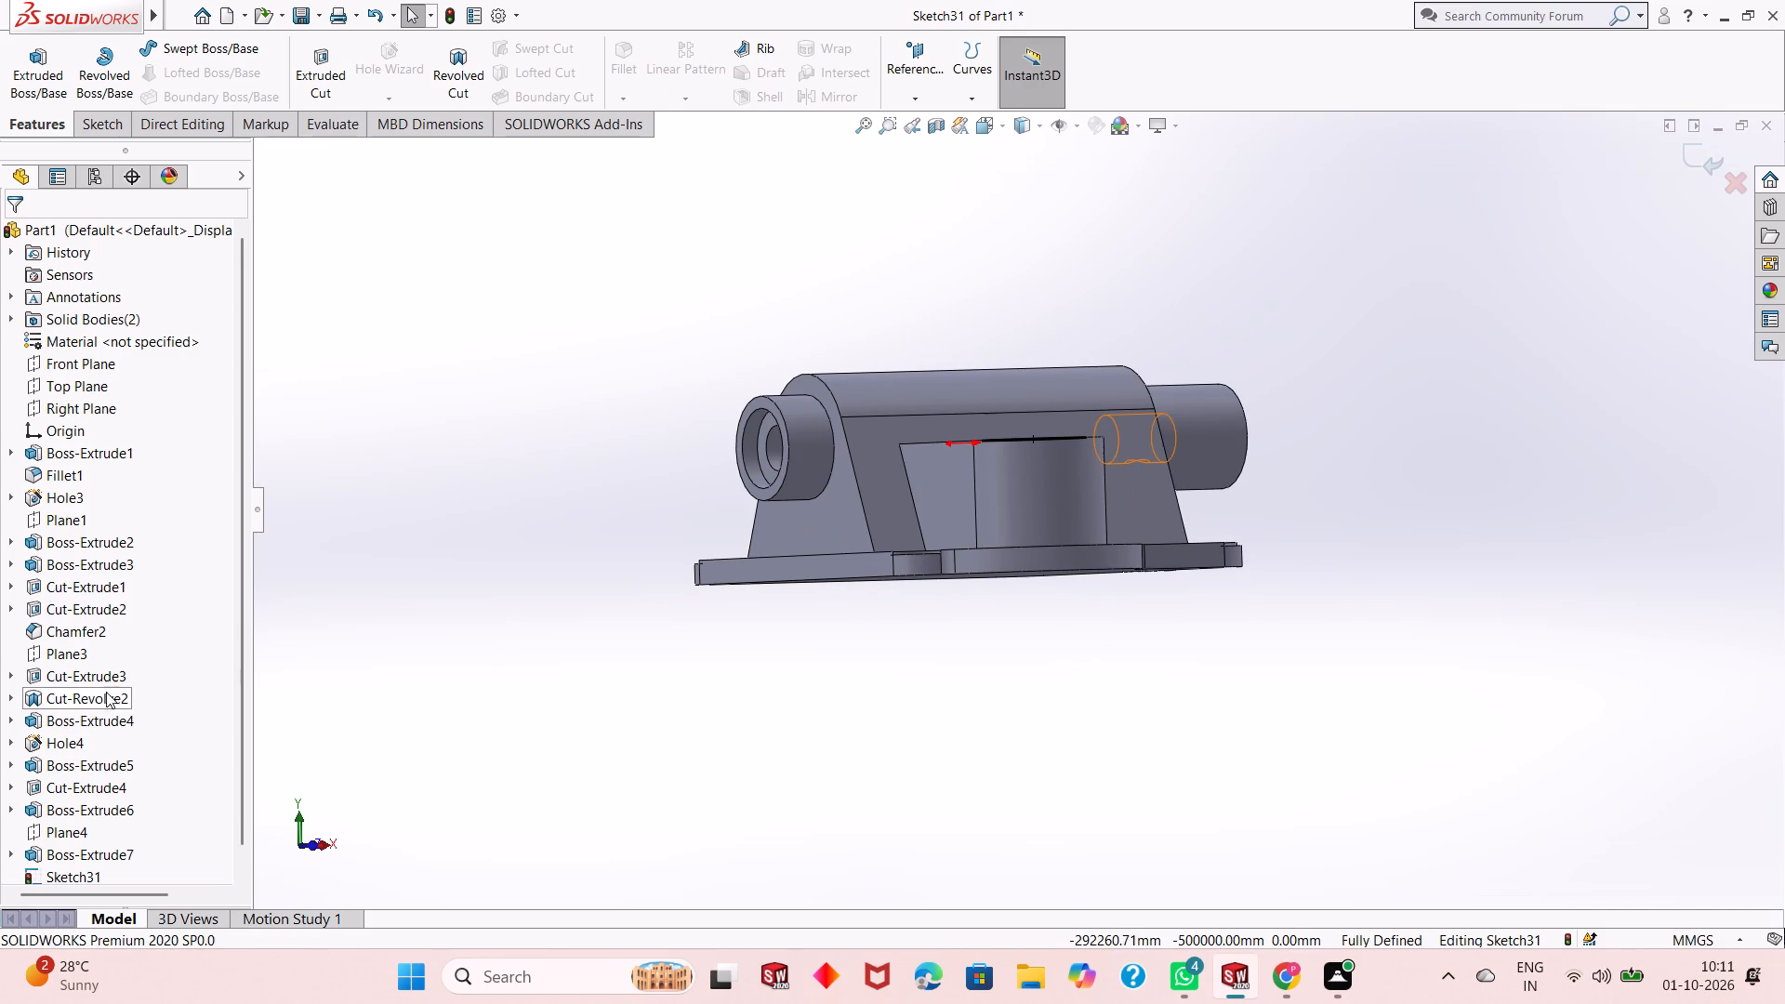
{"action": "scroll", "coordinate": [117, 691], "scroll_direction": "down", "scroll_amount": 3}
{"action": "left_click", "coordinate": [1688, 159]}
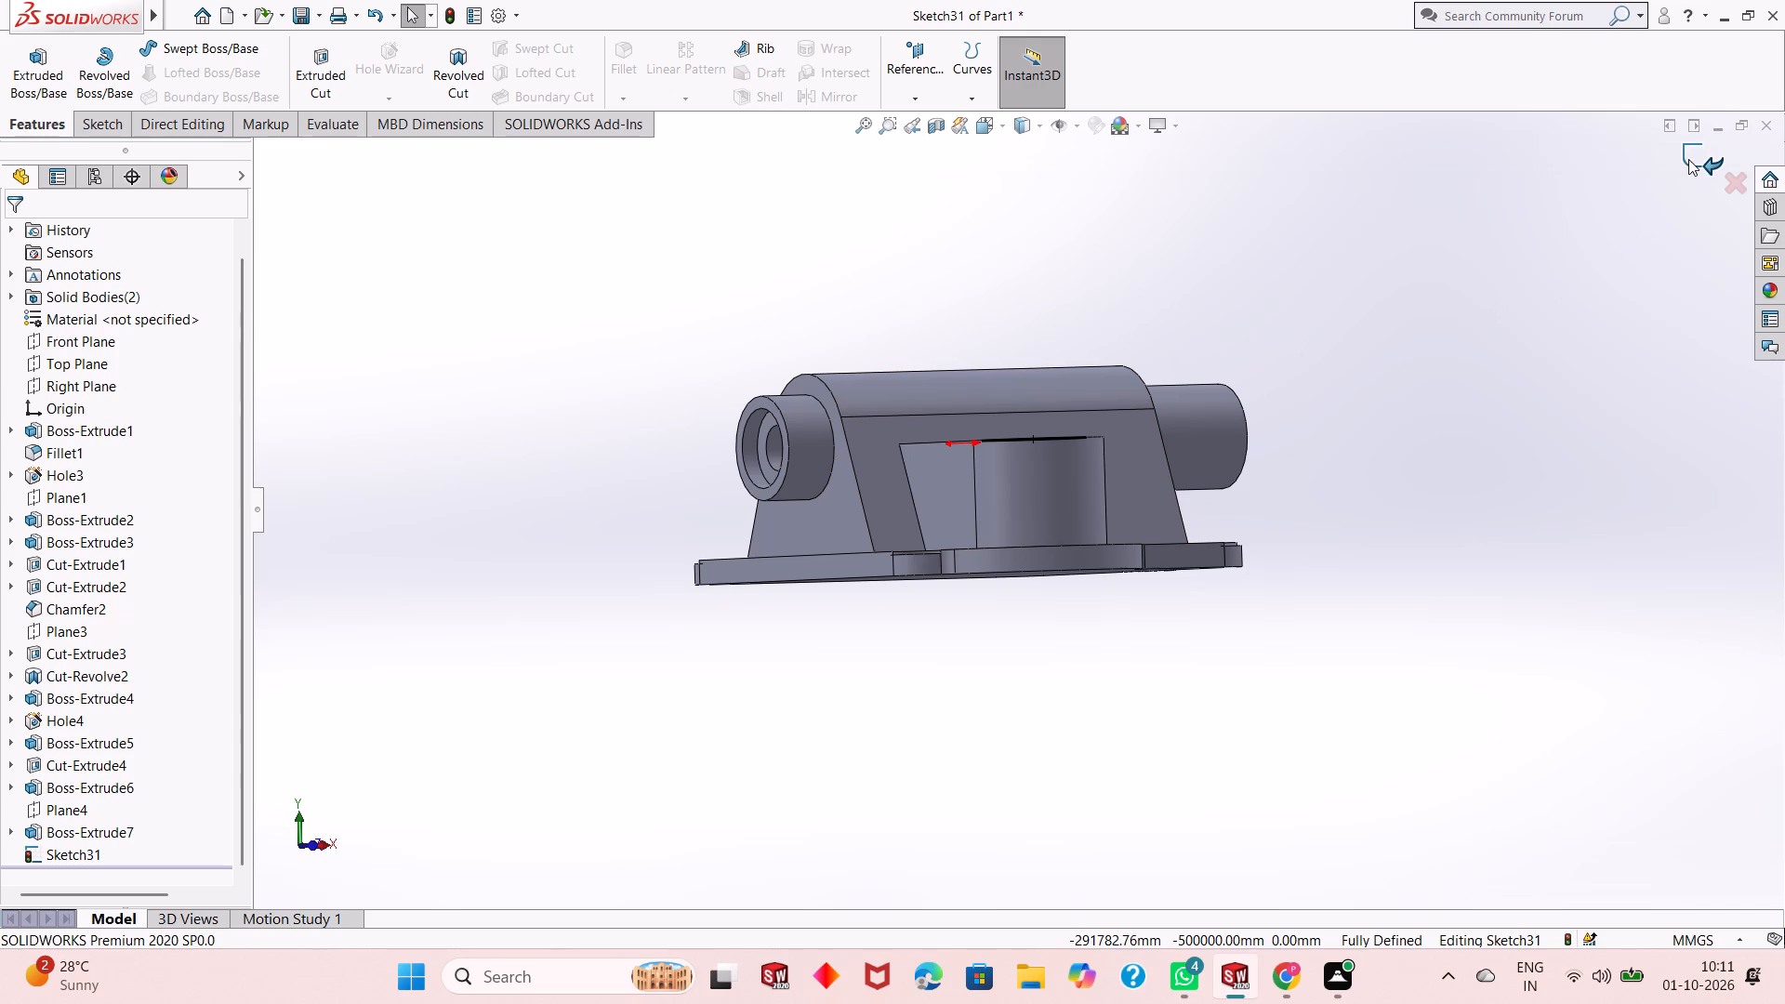
{"action": "left_click", "coordinate": [85, 810]}
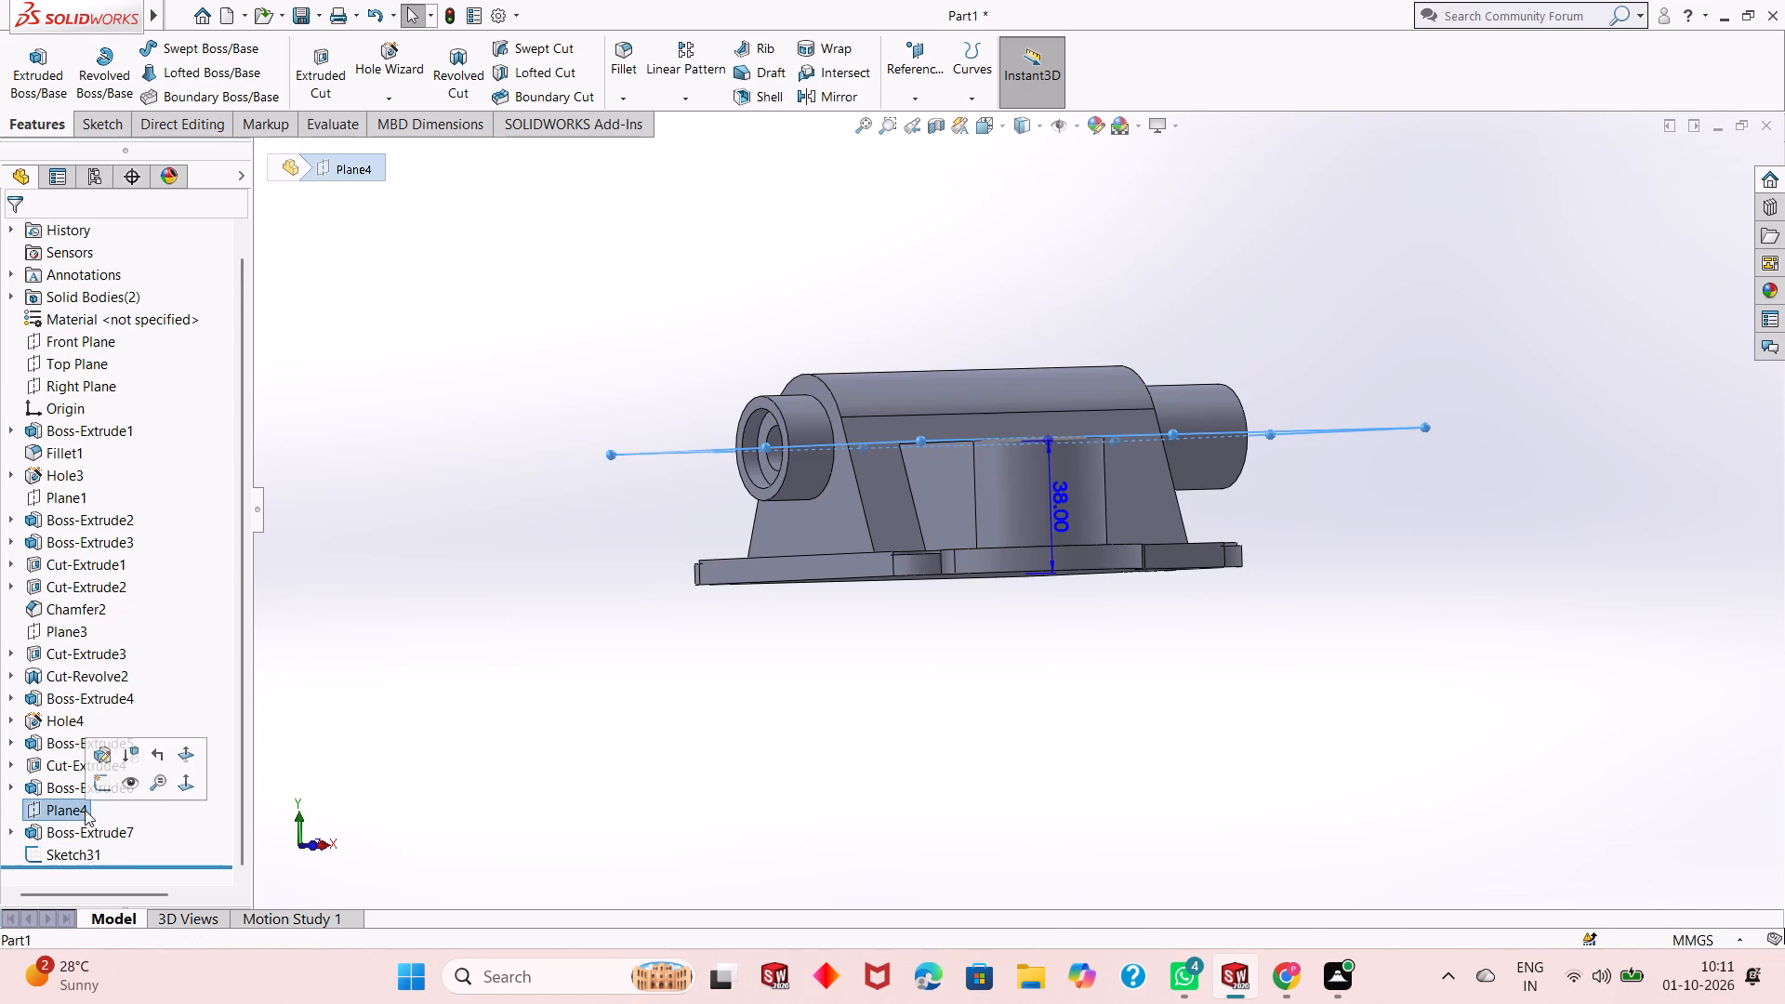
{"action": "left_click", "coordinate": [104, 749]}
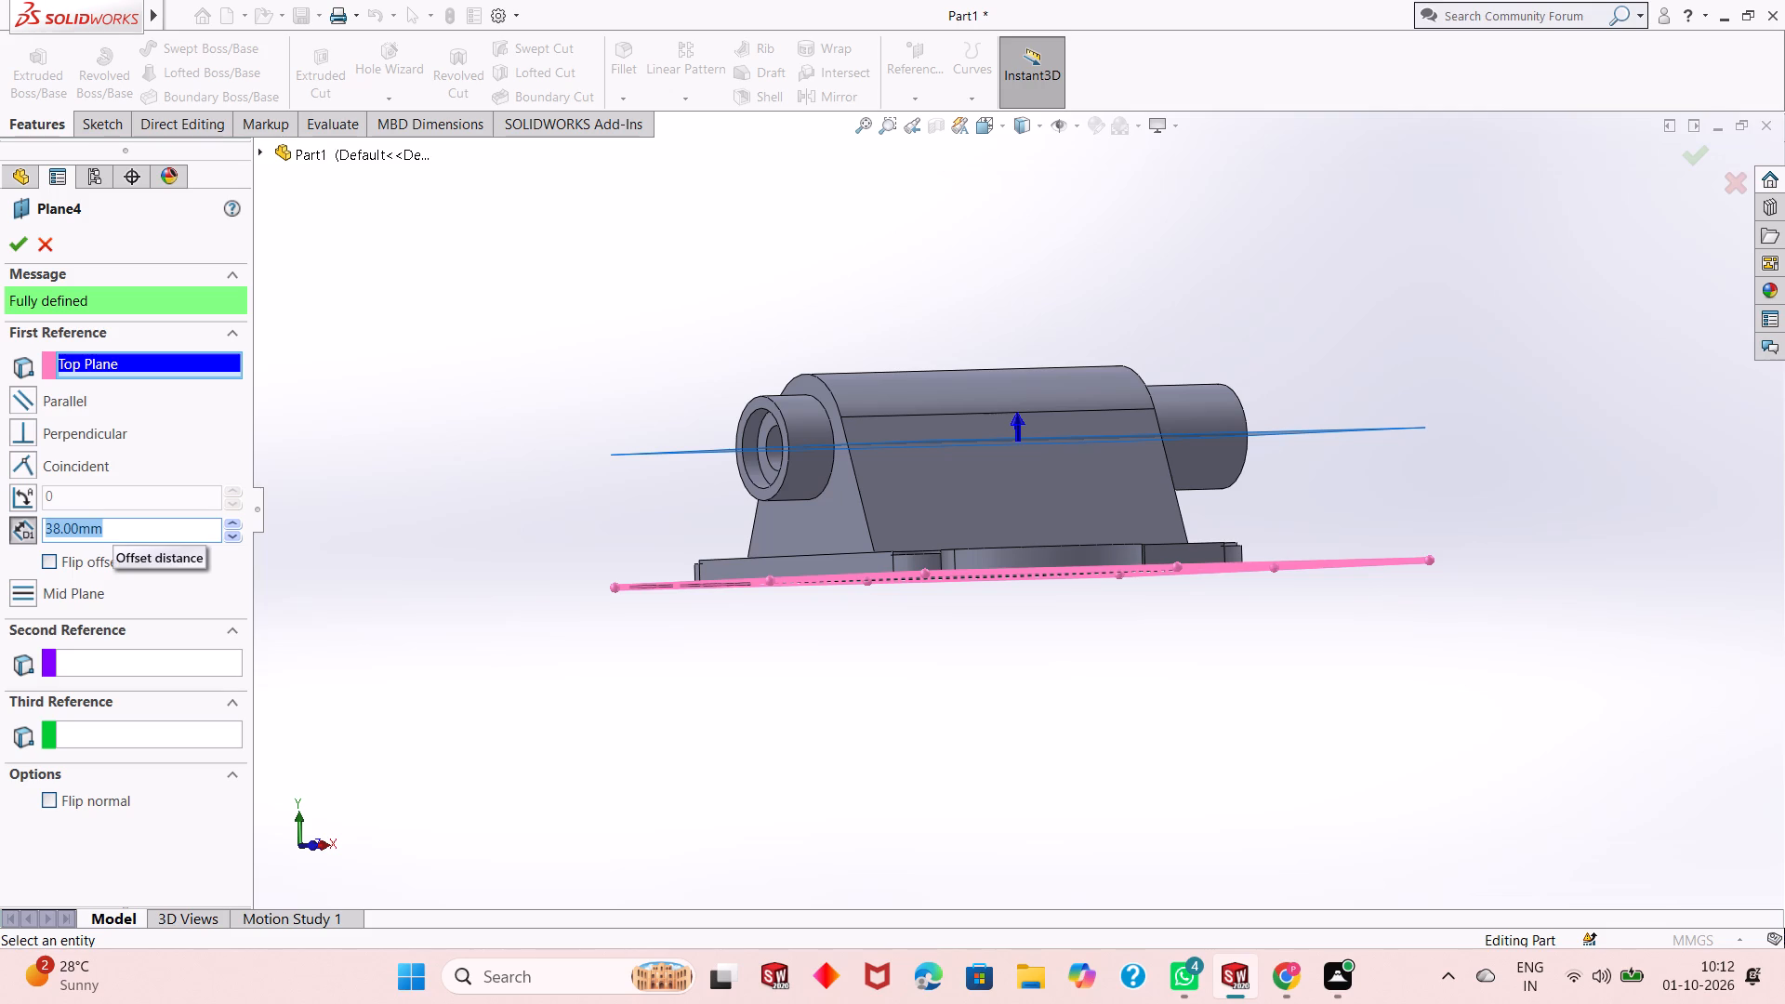
{"action": "type", "text": "31"}
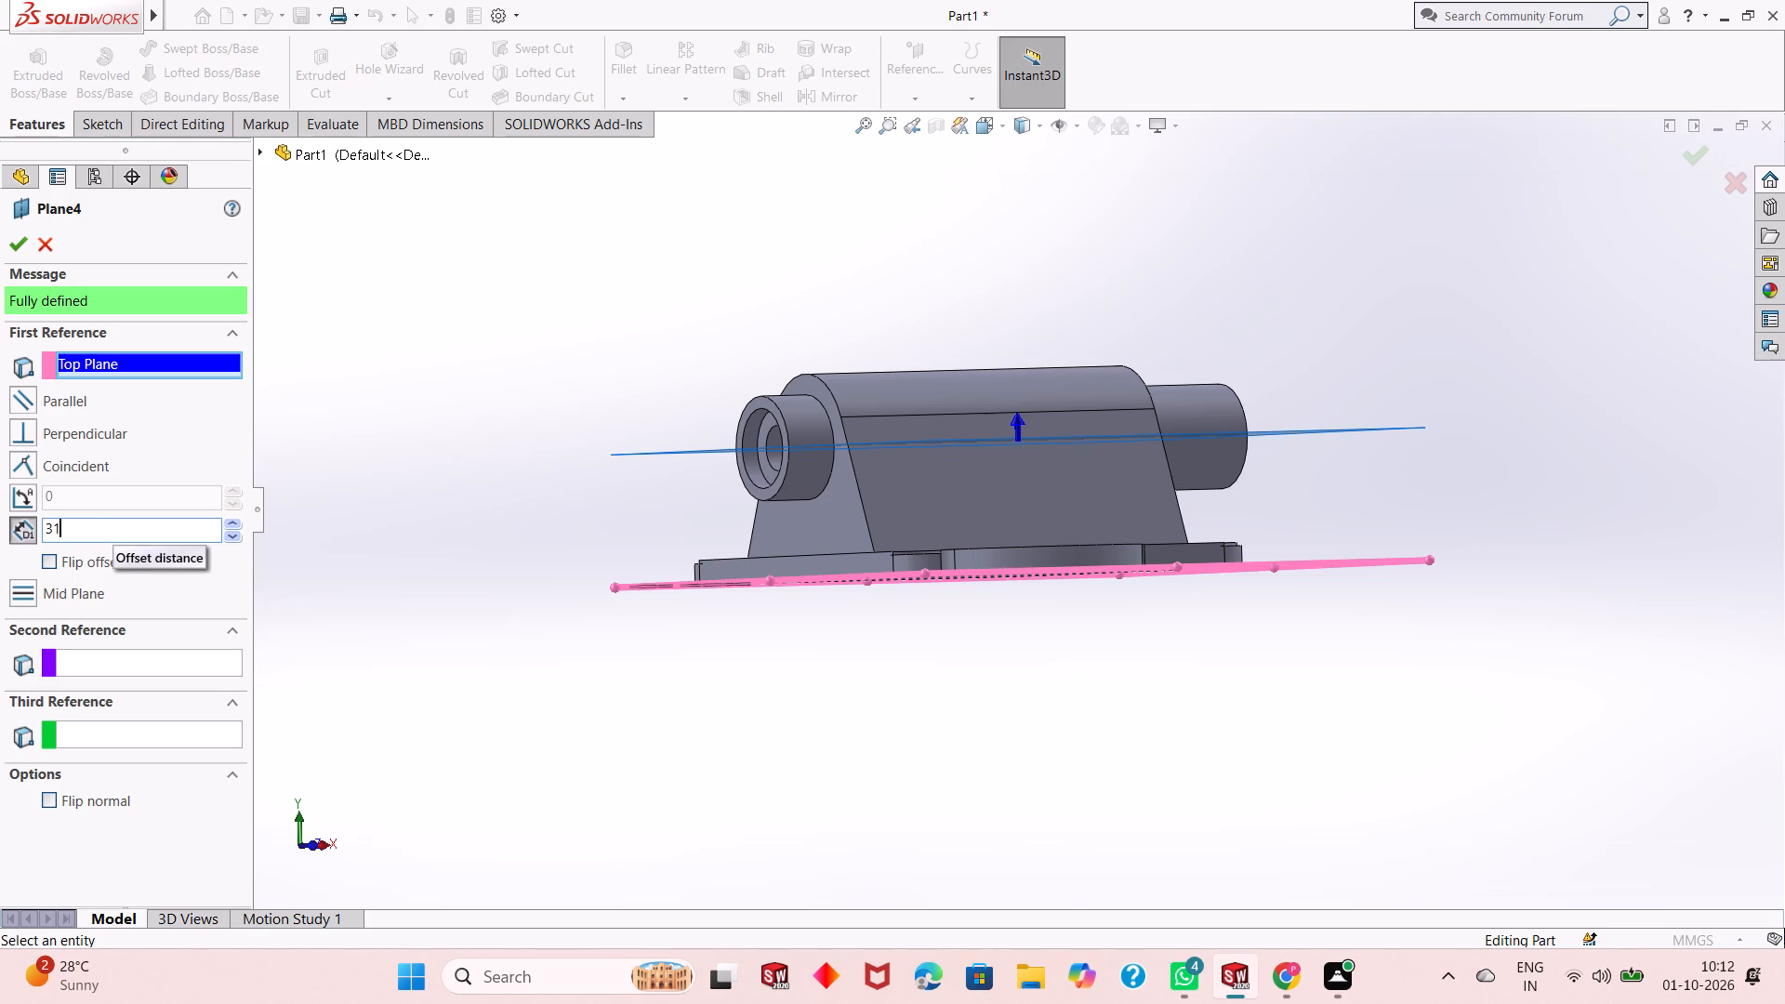
{"action": "key", "text": "Return"}
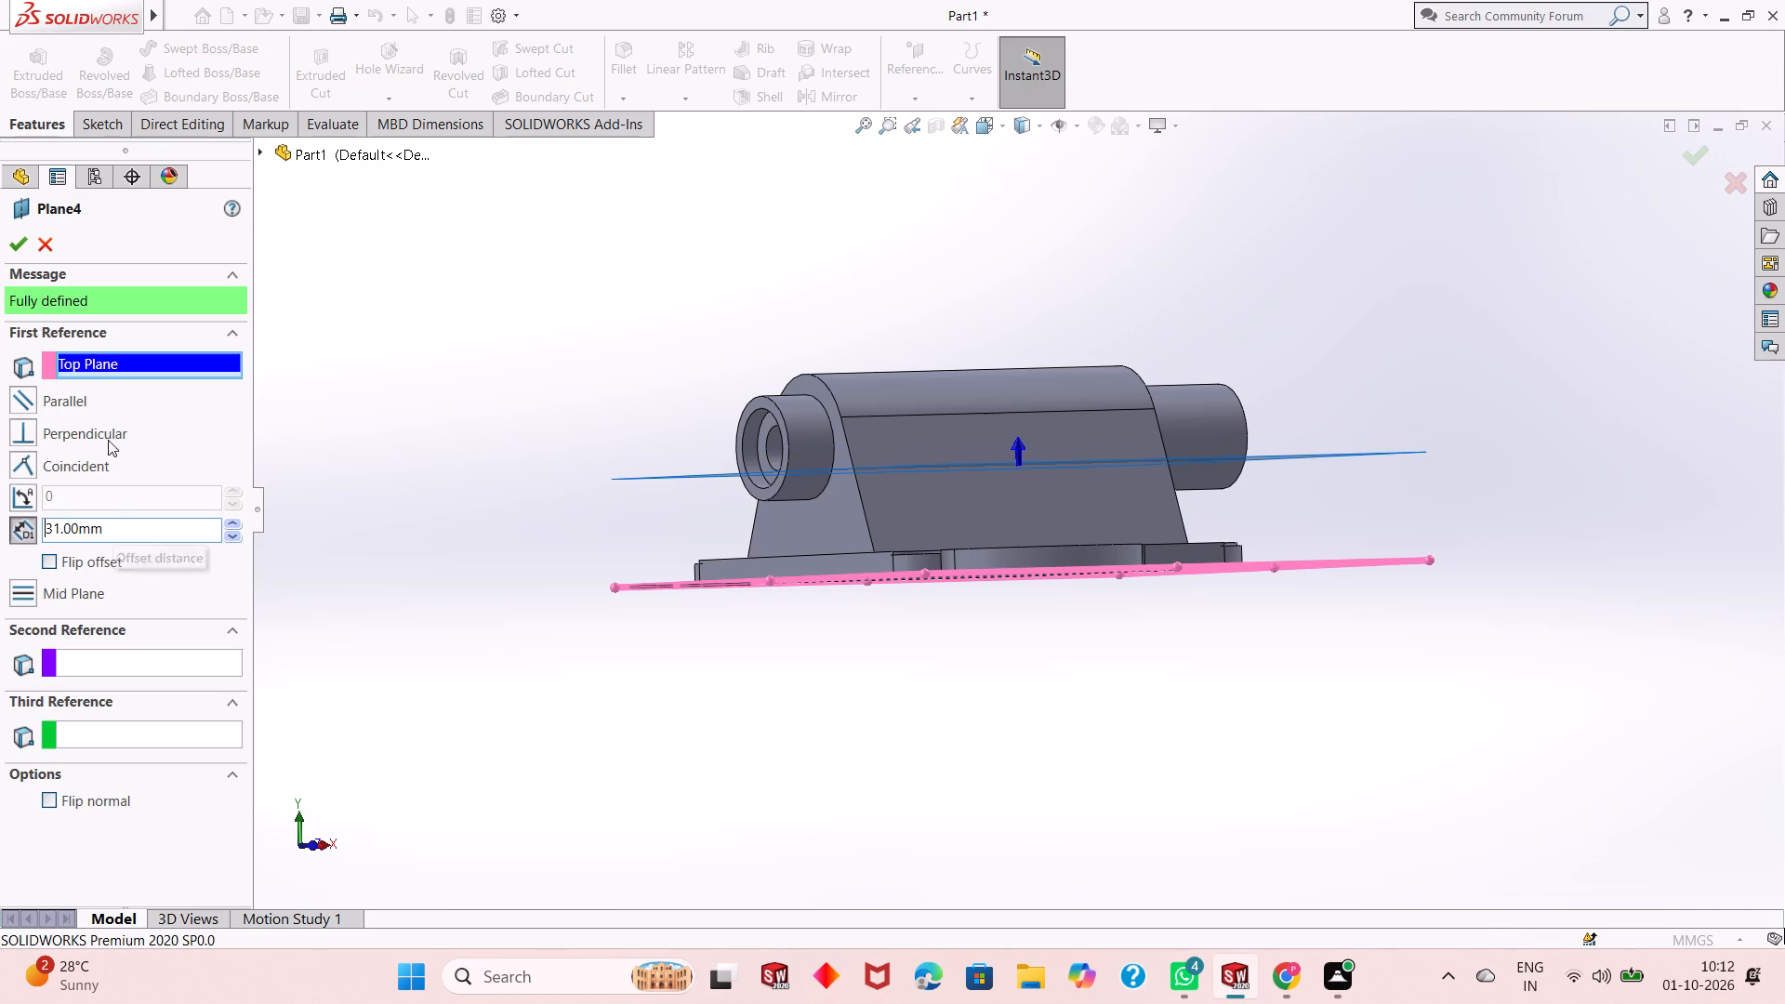
{"action": "left_click", "coordinate": [23, 247]}
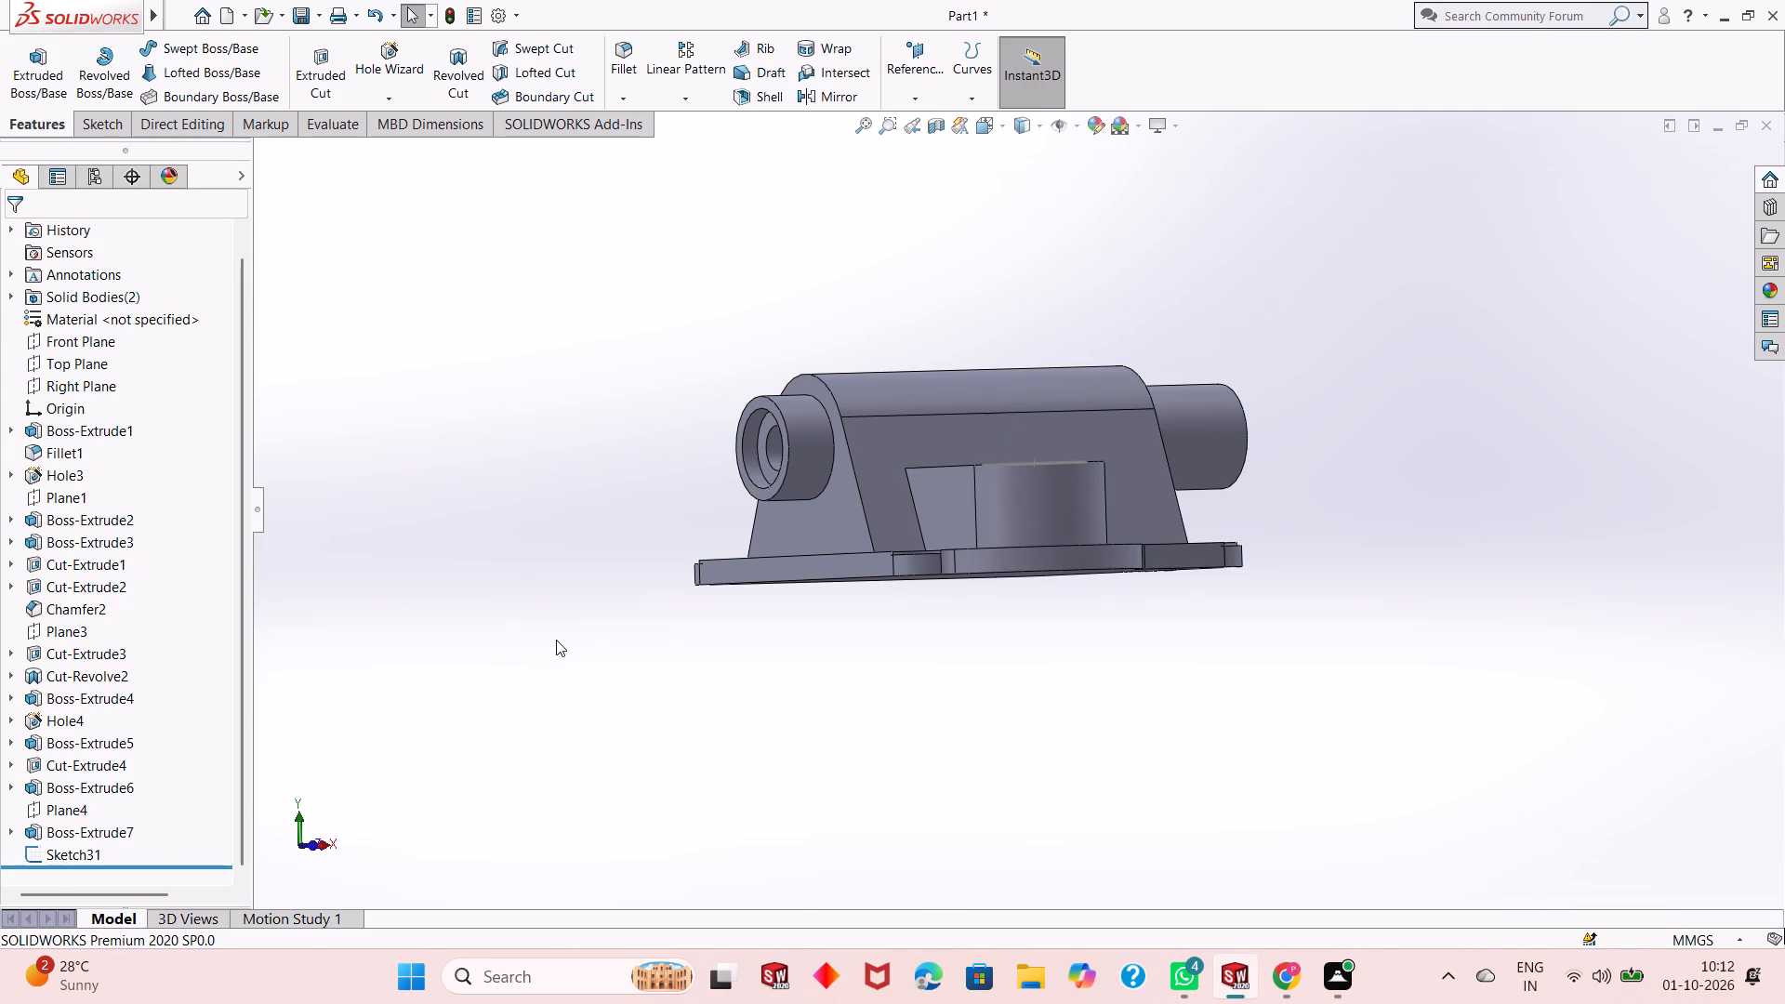
{"action": "left_click", "coordinate": [600, 619]}
Reopen the 30 mm circle sketch on the U-shaped boss's top face for editing.
{"action": "middle_click_drag", "start_coordinate": [826, 660], "coordinate": [774, 742]}
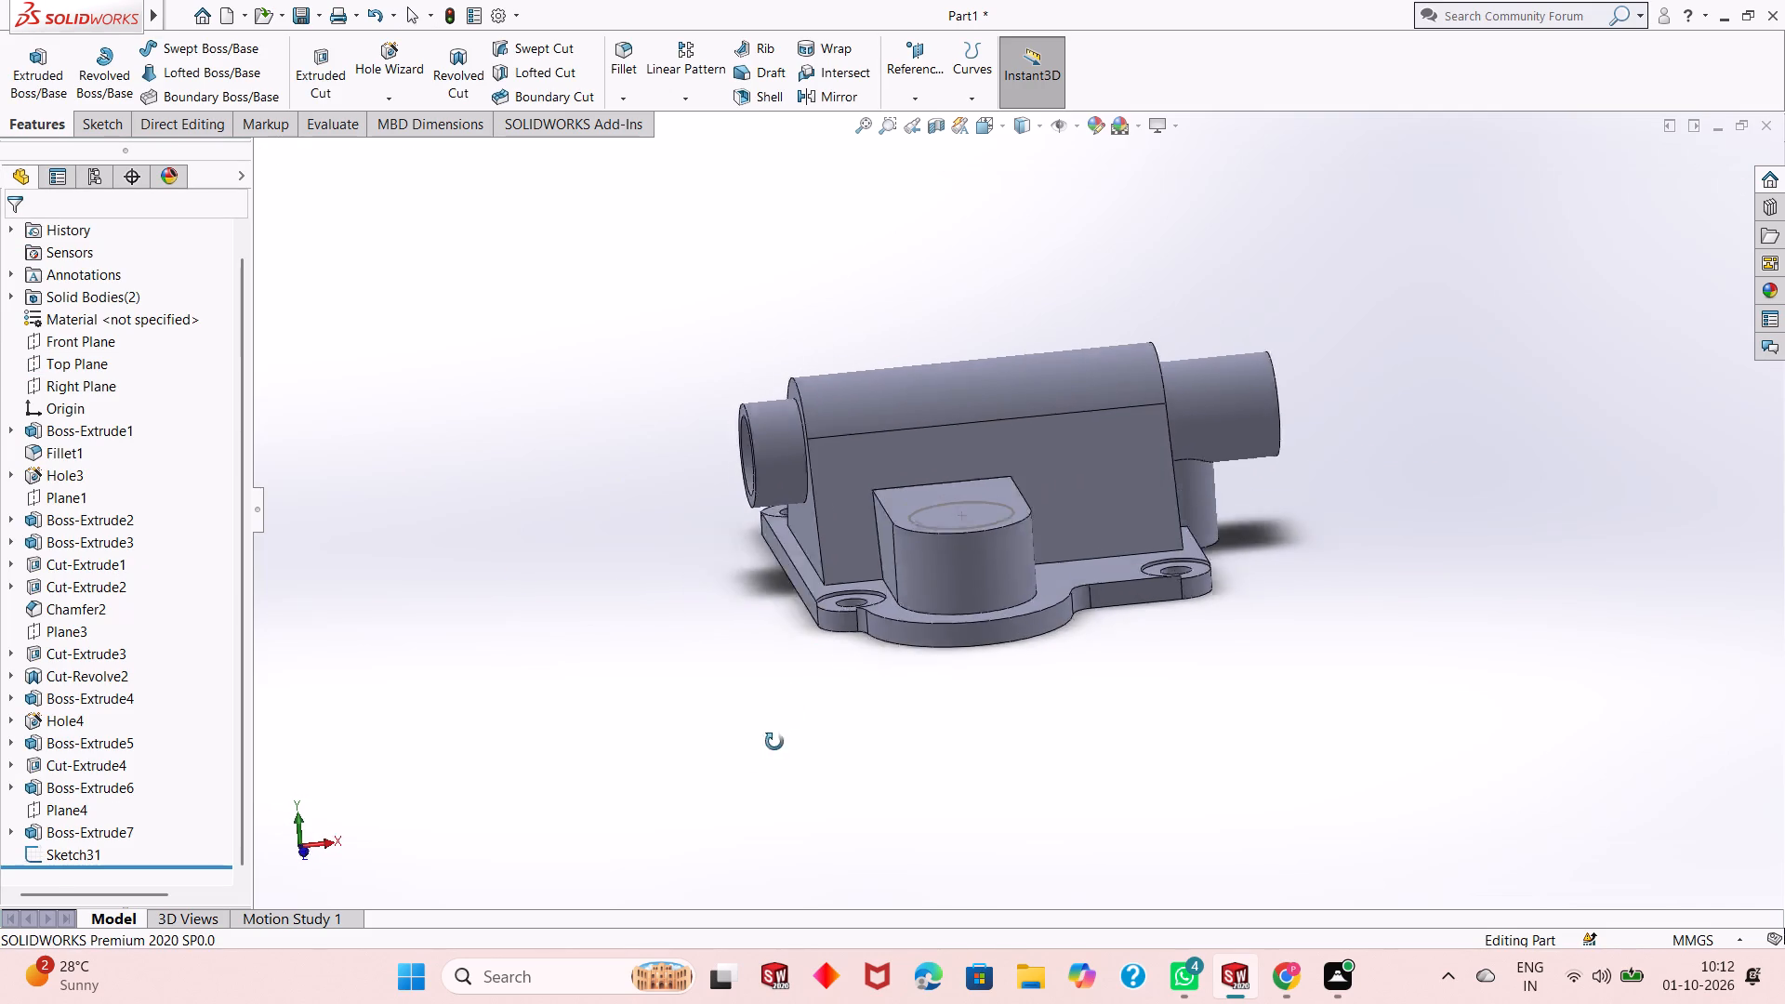
{"action": "middle_click_drag", "start_coordinate": [774, 742], "coordinate": [760, 761]}
{"action": "middle_click_drag", "start_coordinate": [959, 618], "coordinate": [866, 719]}
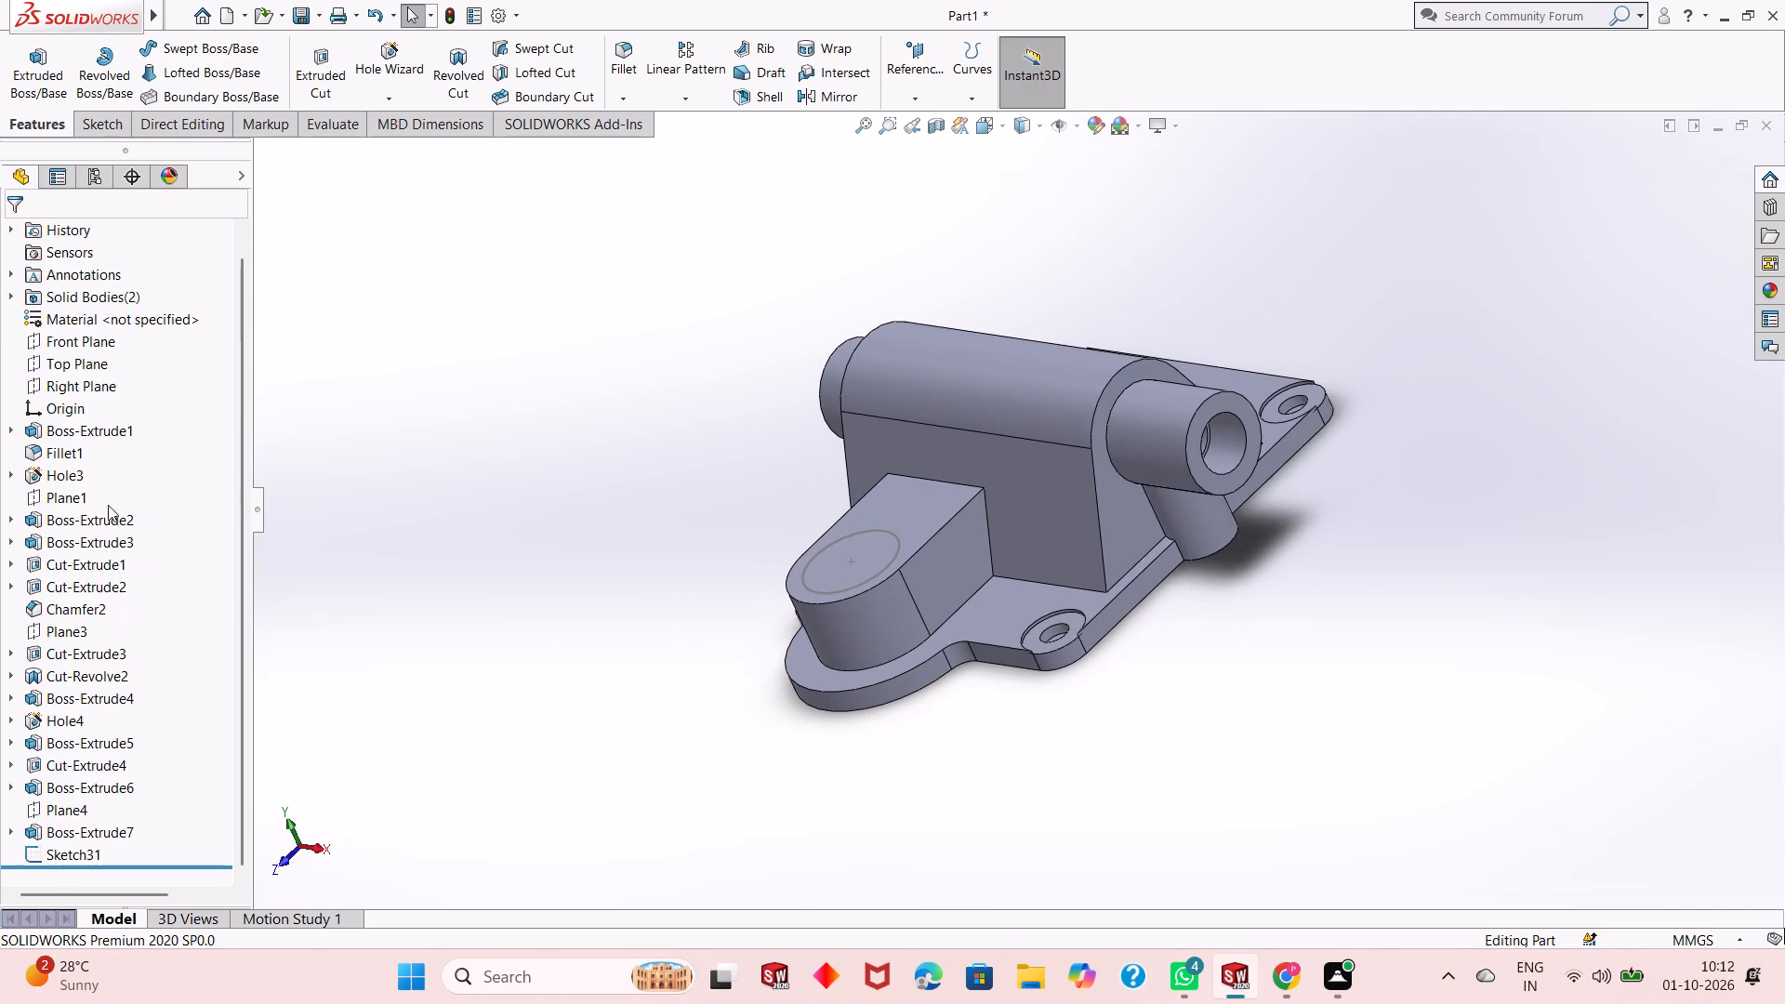
{"action": "left_click", "coordinate": [81, 852]}
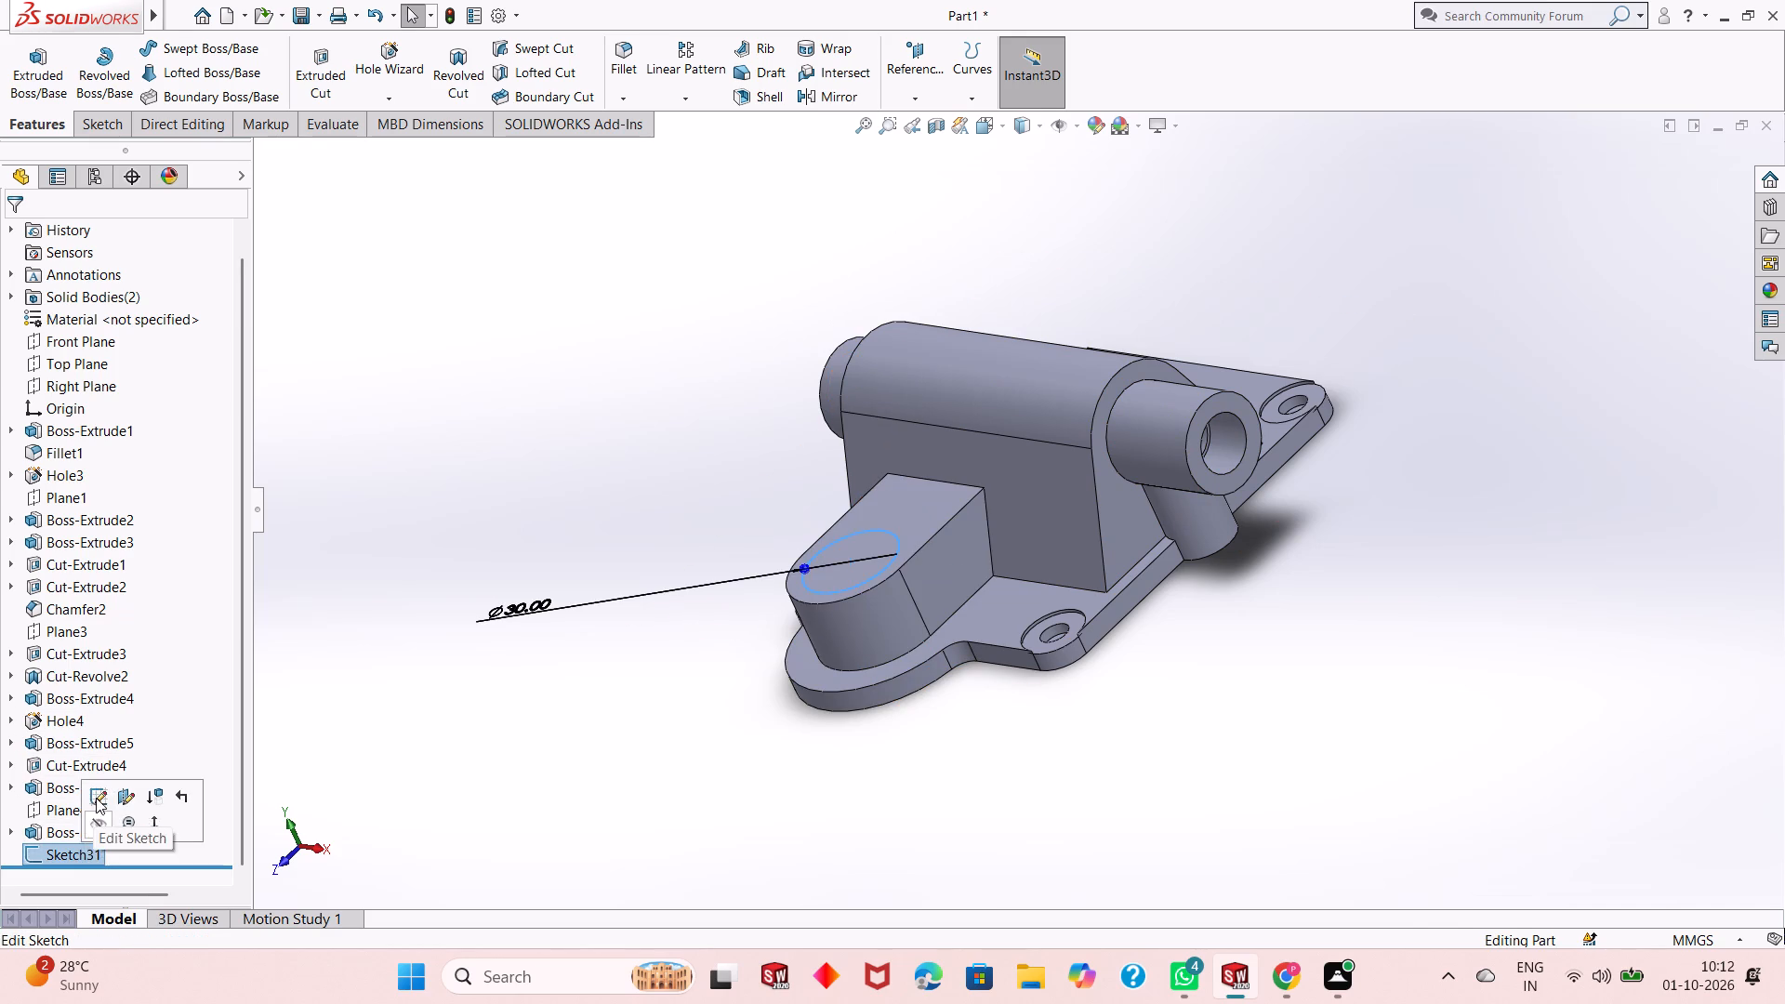
{"action": "left_click", "coordinate": [98, 795]}
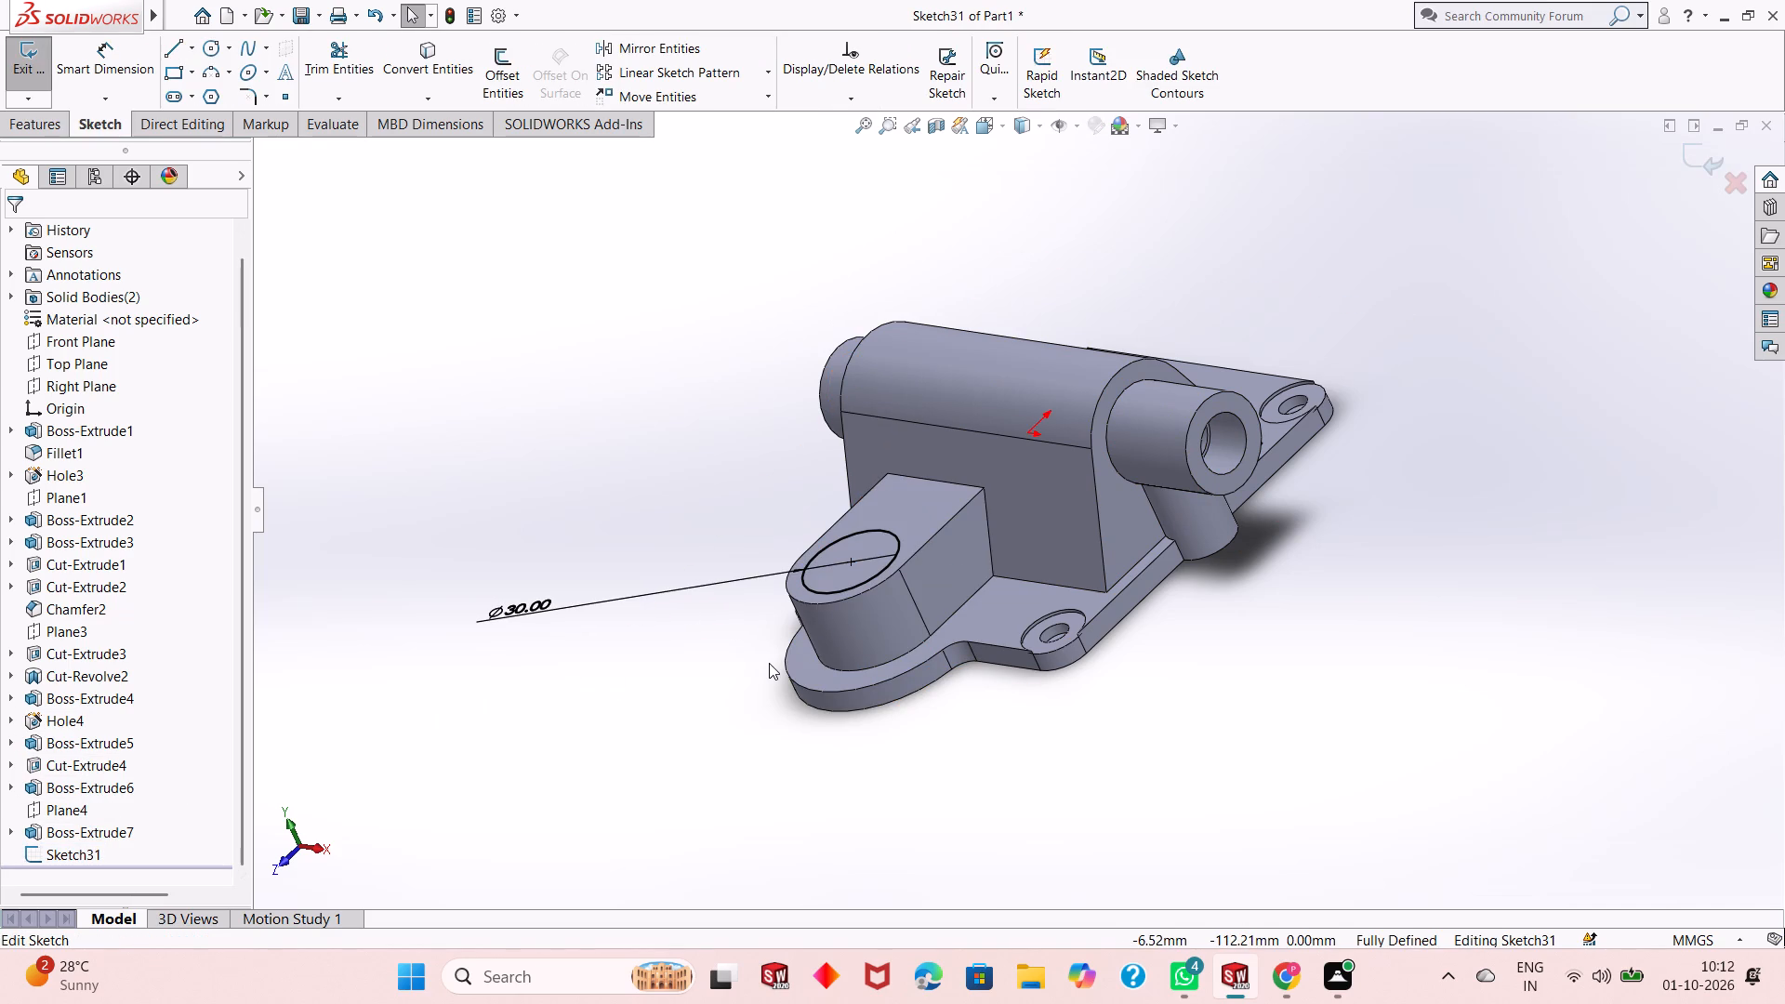
{"action": "key", "text": "ctrl+8"}
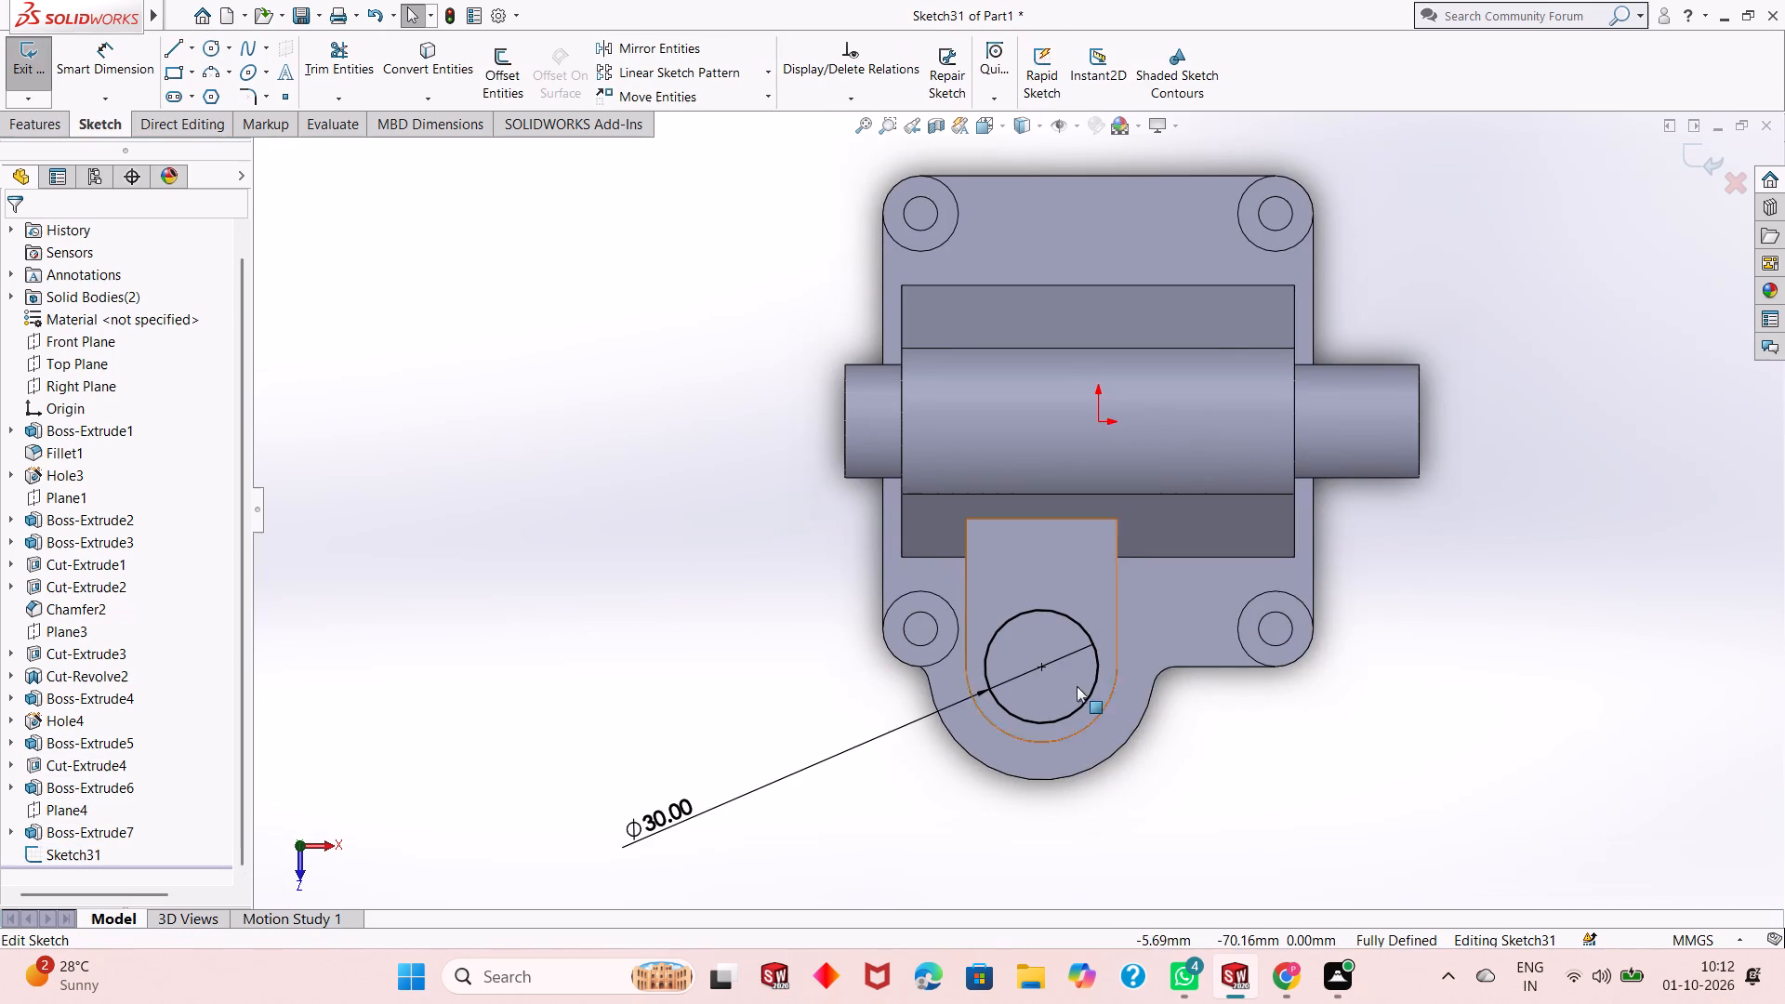
{"action": "scroll", "coordinate": [1077, 686], "scroll_direction": "up", "scroll_amount": 1}
{"action": "scroll", "coordinate": [1058, 655], "scroll_direction": "down", "scroll_amount": 4}
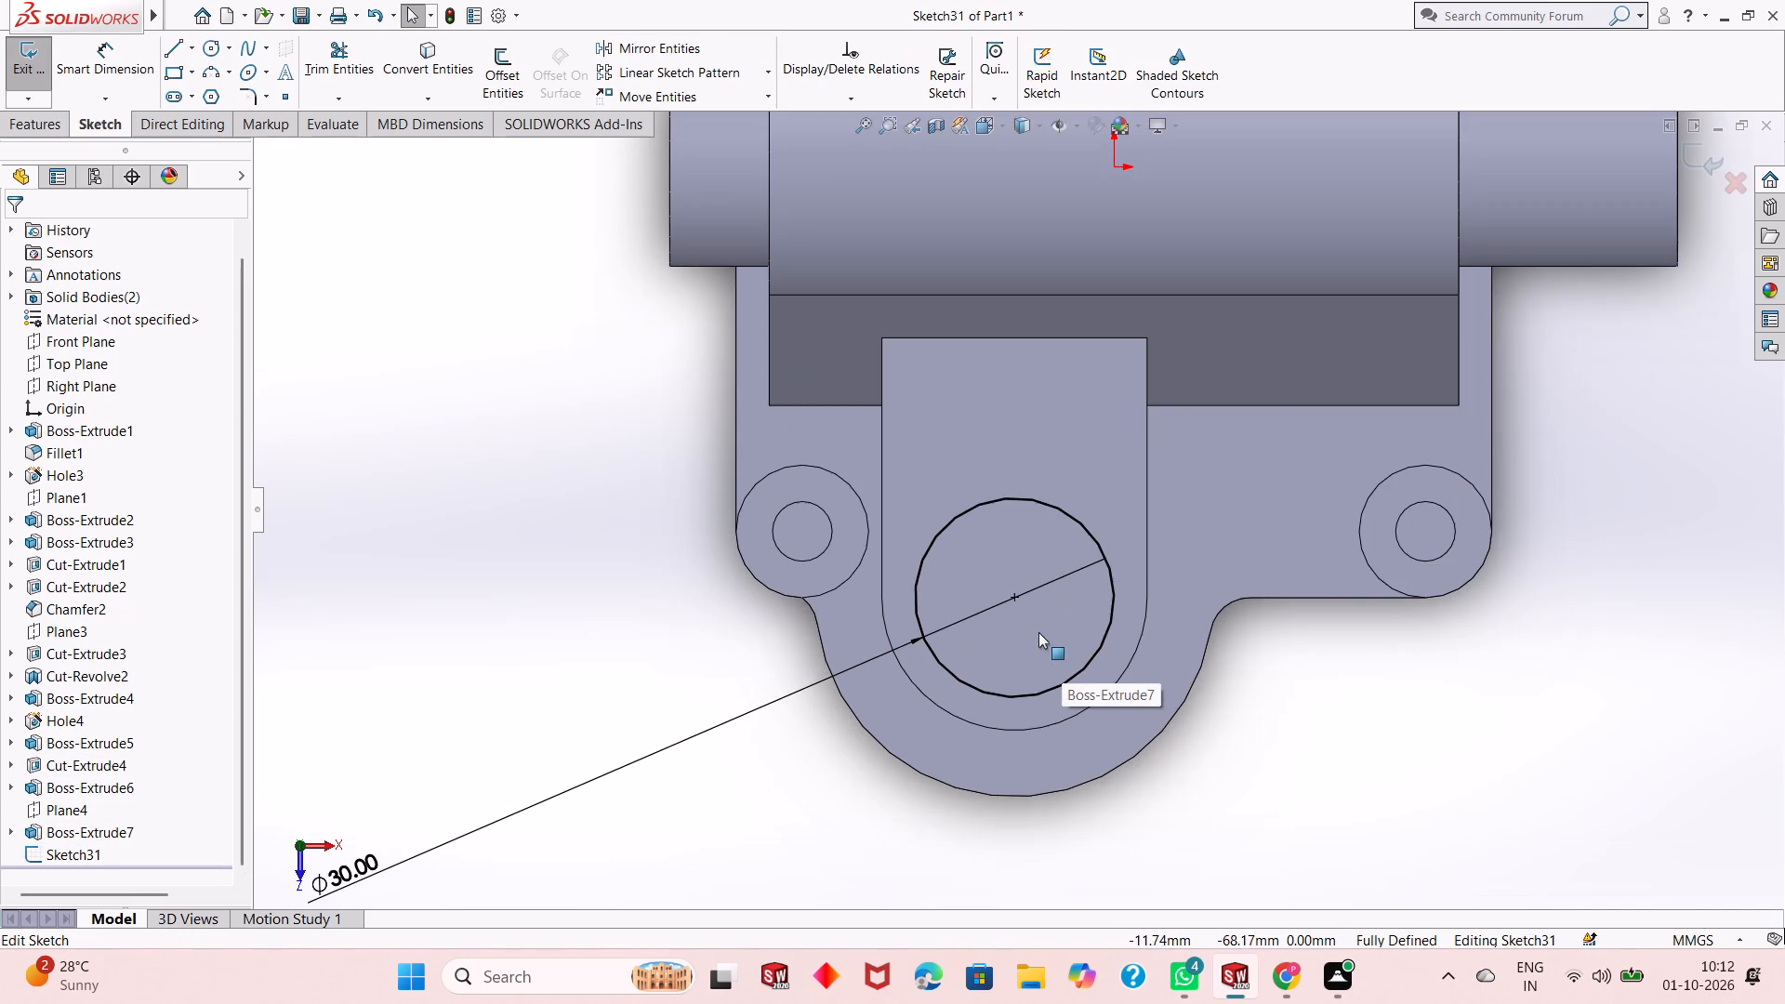
{"action": "scroll", "coordinate": [919, 617], "scroll_direction": "down", "scroll_amount": 1}
{"action": "scroll", "coordinate": [954, 617], "scroll_direction": "up", "scroll_amount": 2}
{"action": "scroll", "coordinate": [1022, 574], "scroll_direction": "up", "scroll_amount": 1}
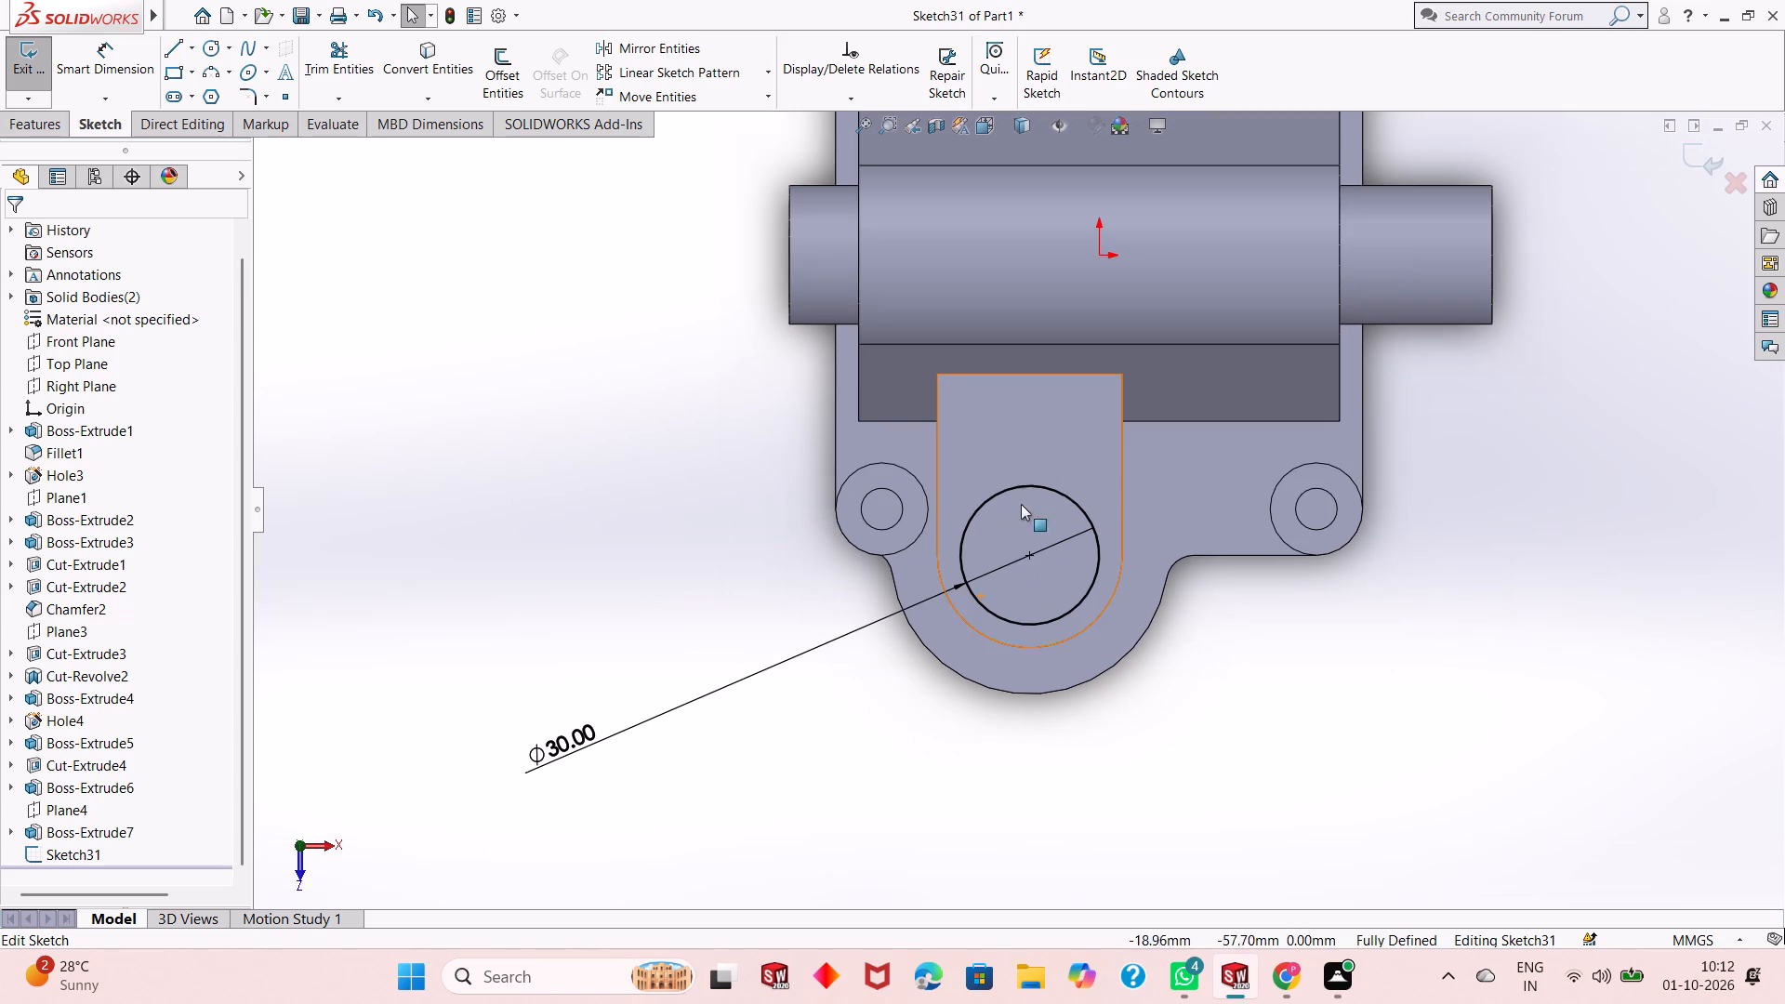
{"action": "middle_click_drag", "start_coordinate": [1038, 471], "coordinate": [1029, 357]}
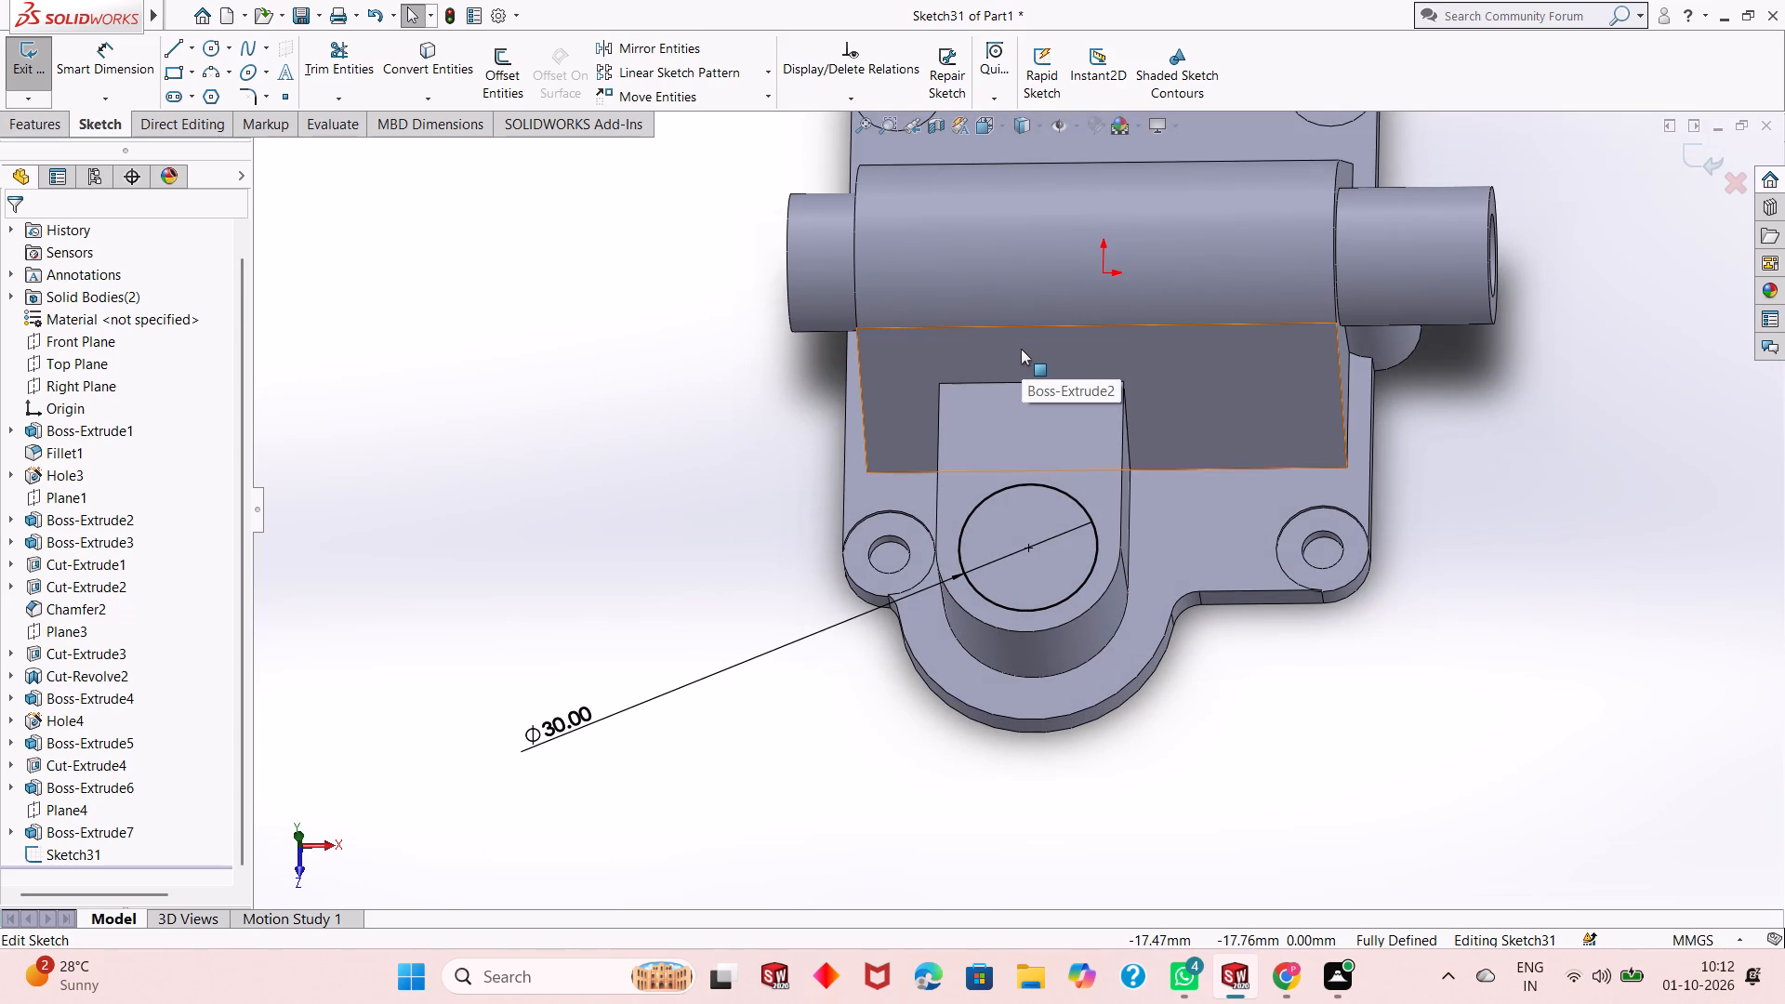
{"action": "key", "text": "ctrl+8"}
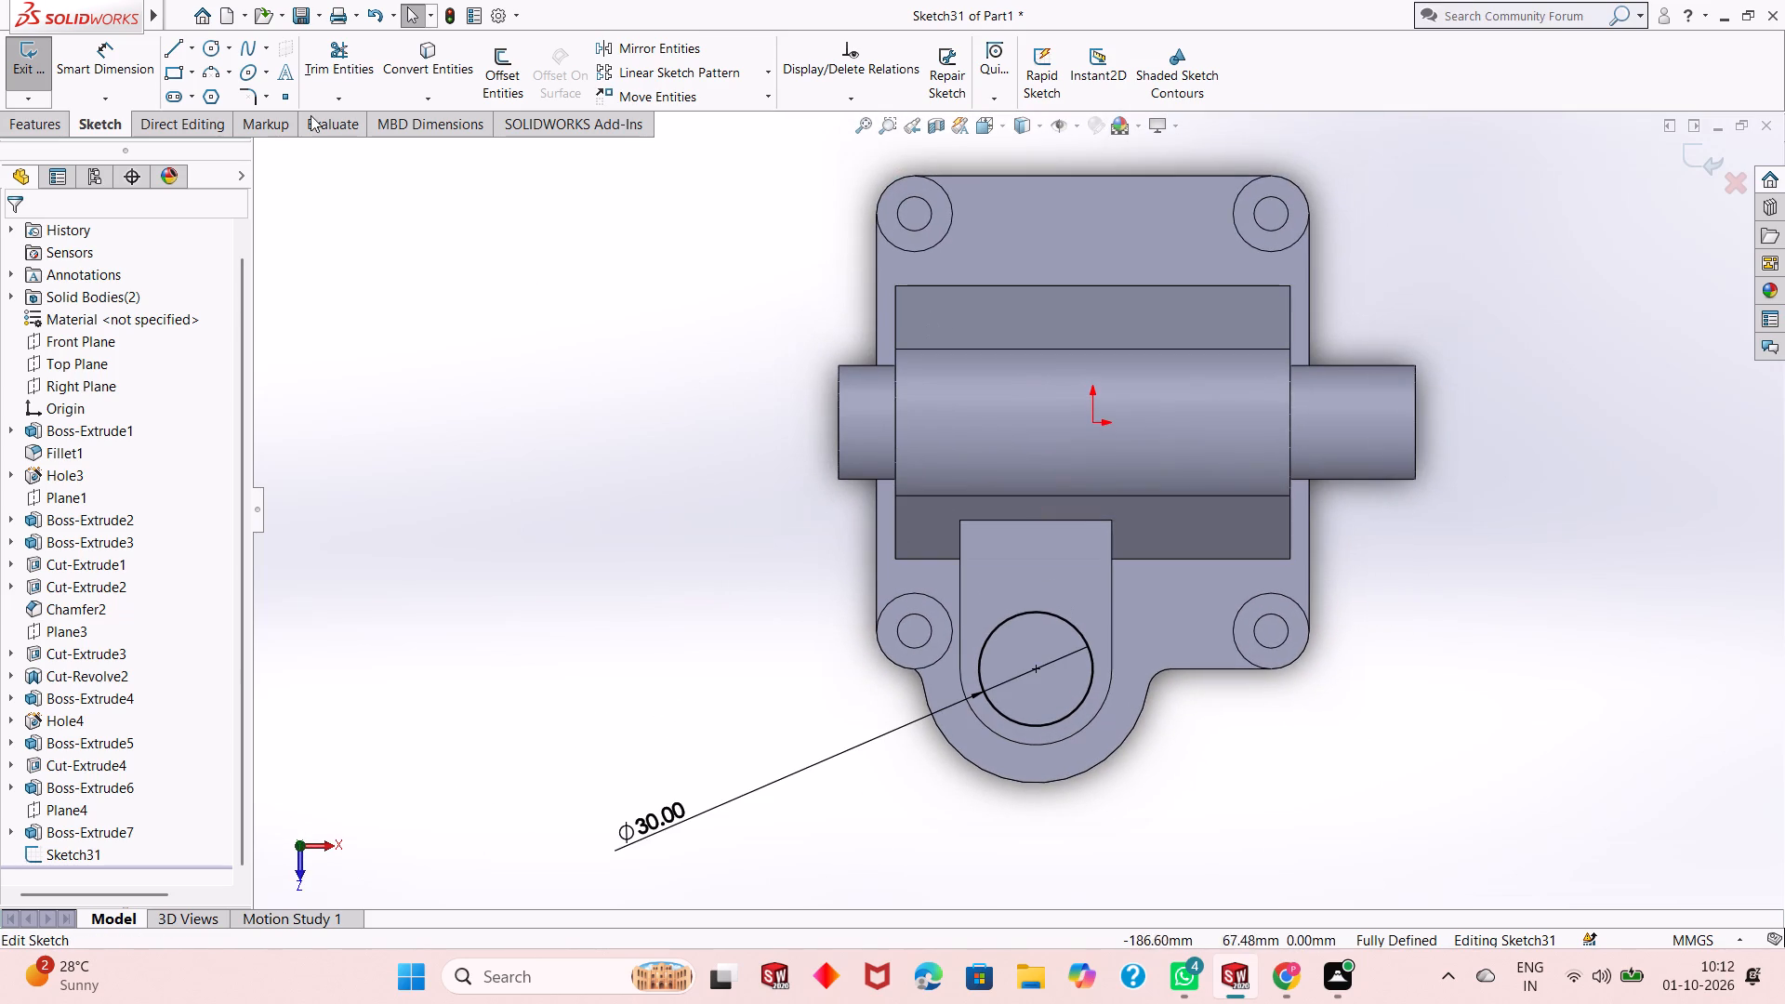
Extrude the 30 mm circle 21 mm upward from the U-shaped boss's top face as a blind boss with Merge result on.
{"action": "left_click", "coordinate": [46, 125]}
{"action": "left_click", "coordinate": [49, 85]}
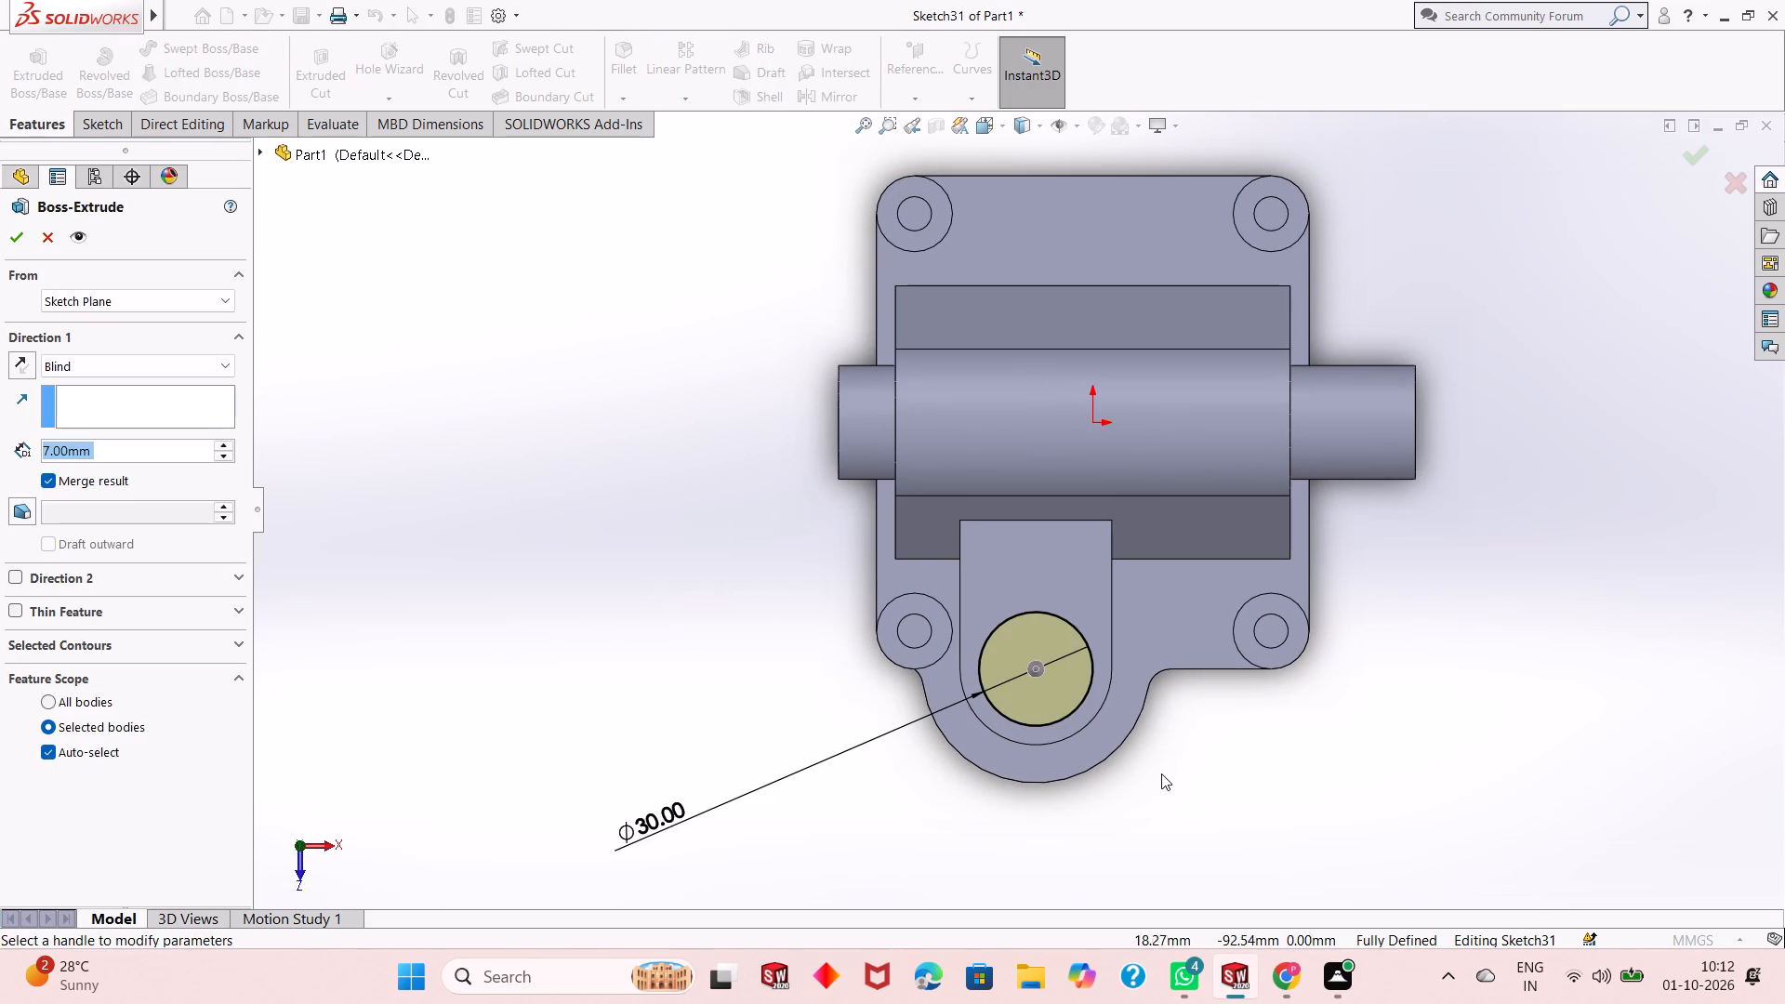
{"action": "middle_click_drag", "start_coordinate": [1134, 776], "coordinate": [1100, 448]}
{"action": "middle_click_drag", "start_coordinate": [1149, 616], "coordinate": [994, 680]}
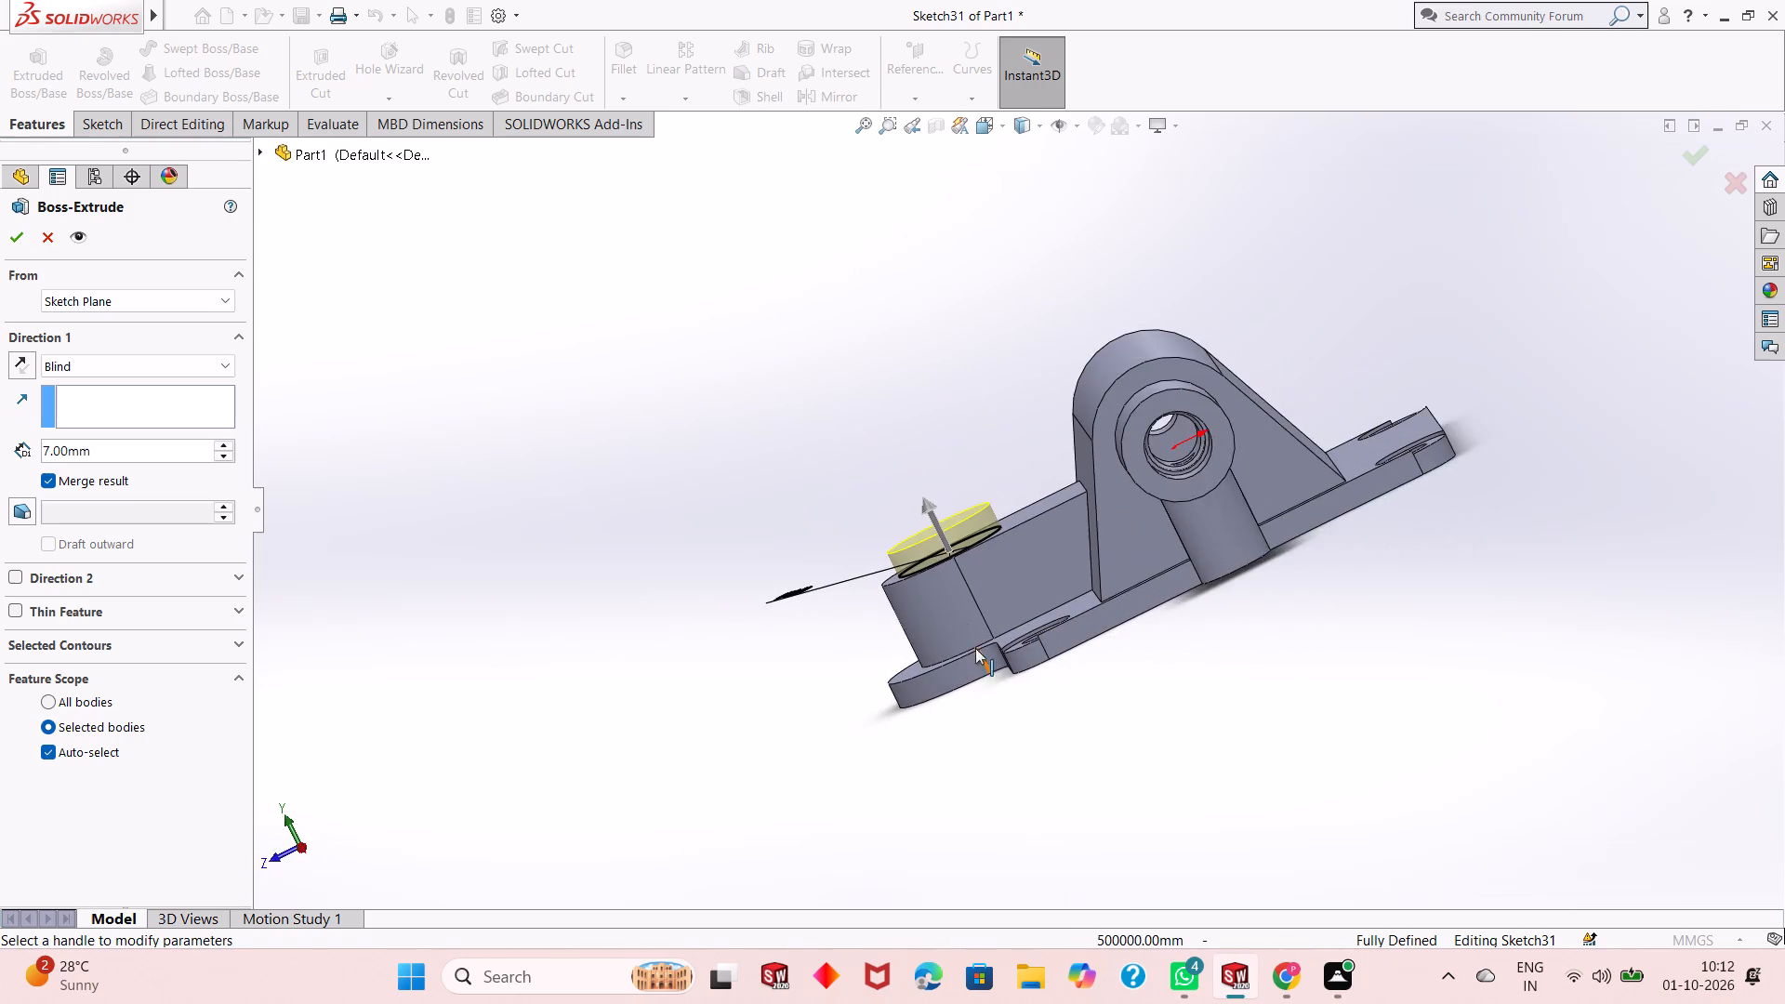
{"action": "scroll", "coordinate": [955, 608], "scroll_direction": "down", "scroll_amount": 2}
{"action": "middle_click_drag", "start_coordinate": [1025, 622], "coordinate": [1067, 608]}
{"action": "left_click", "coordinate": [100, 443]}
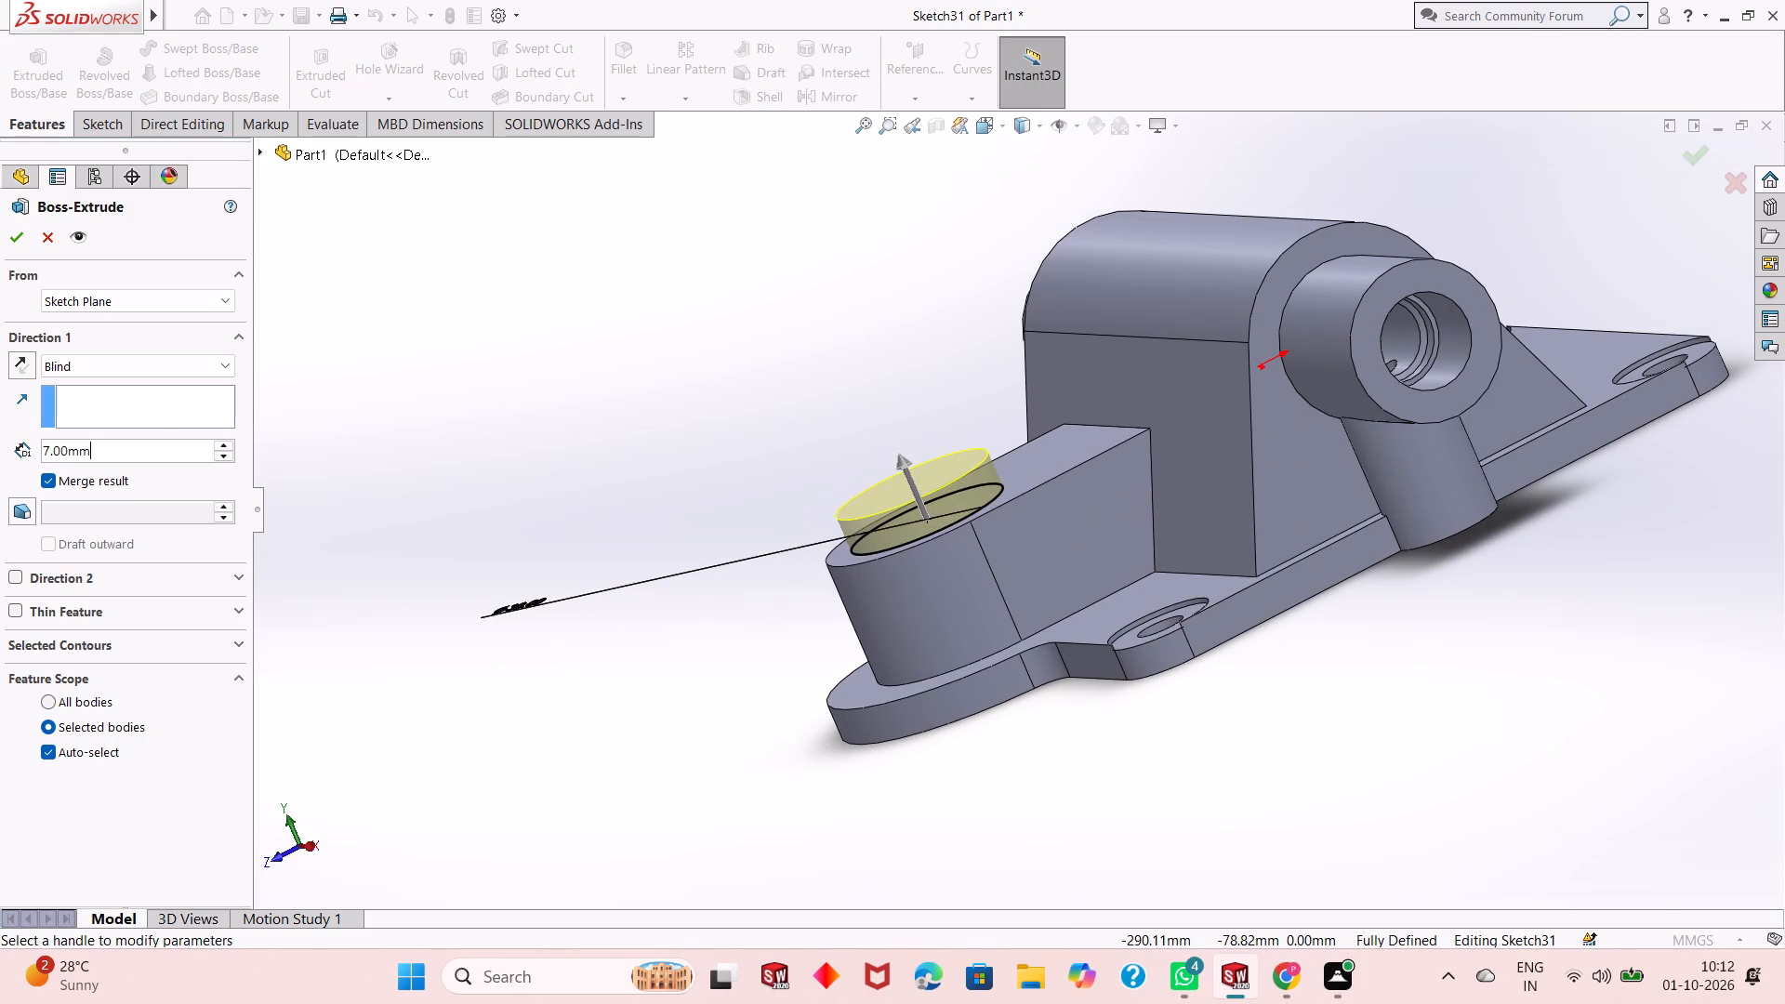
{"action": "double_click", "coordinate": [101, 442]}
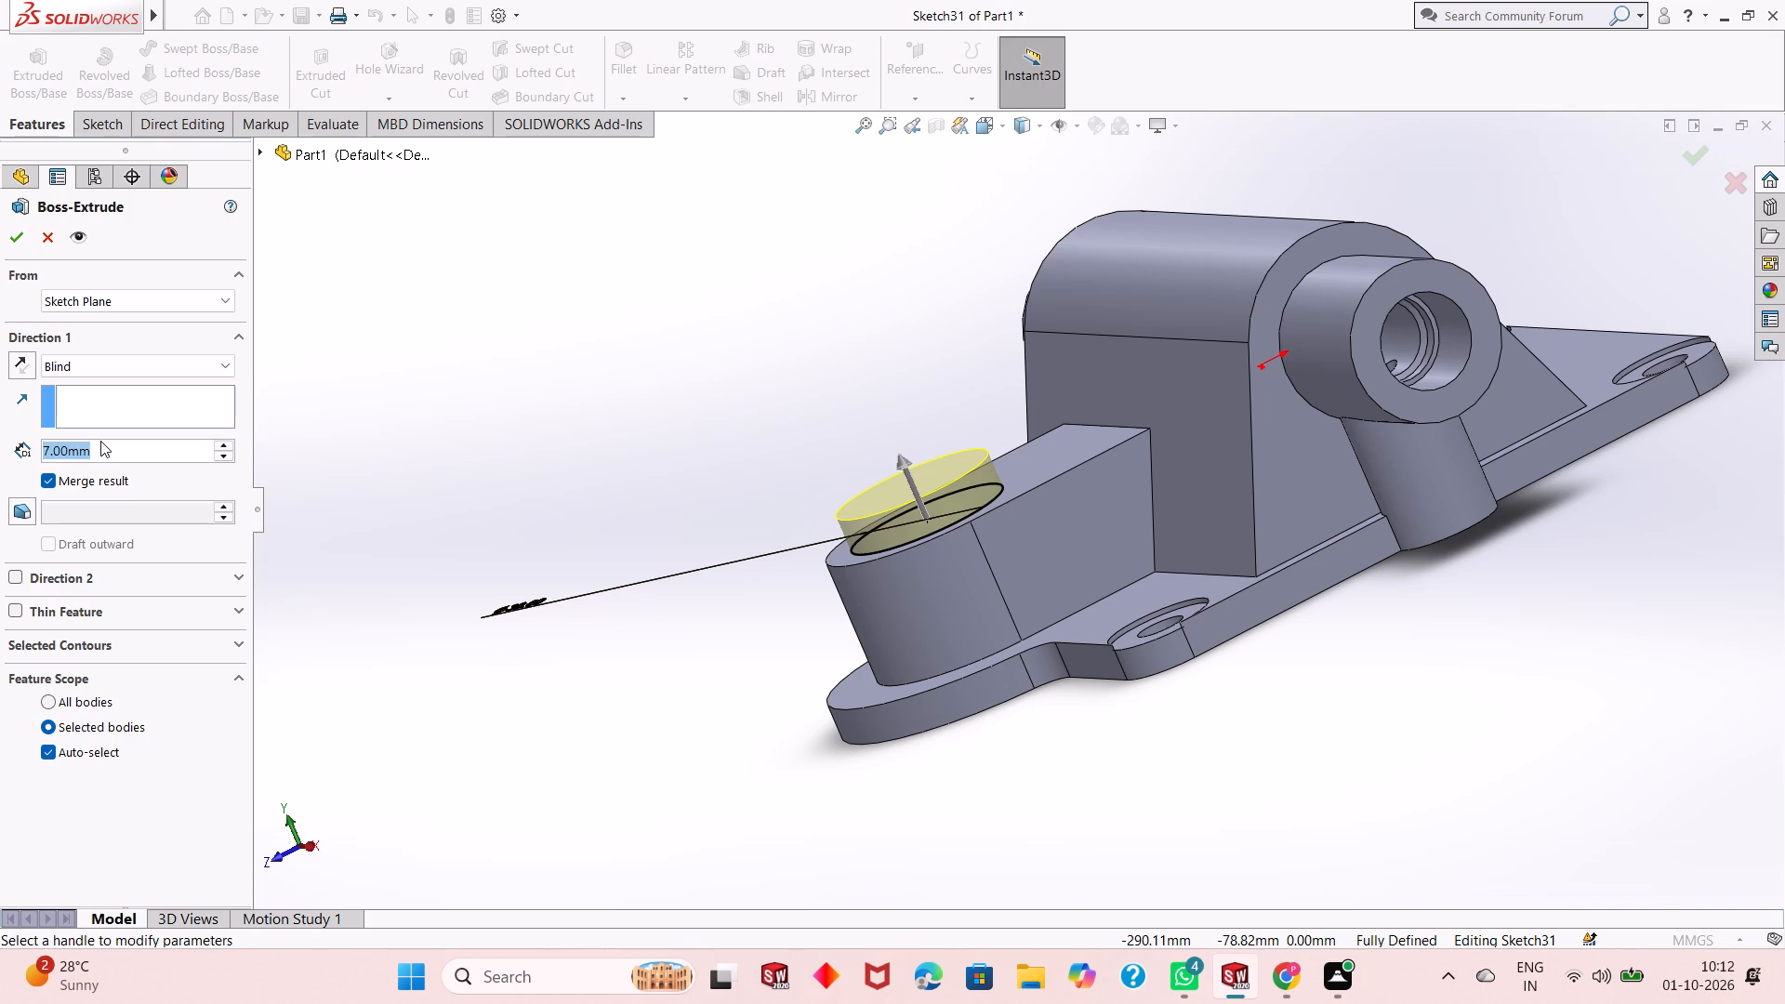
{"action": "type", "text": "52-"}
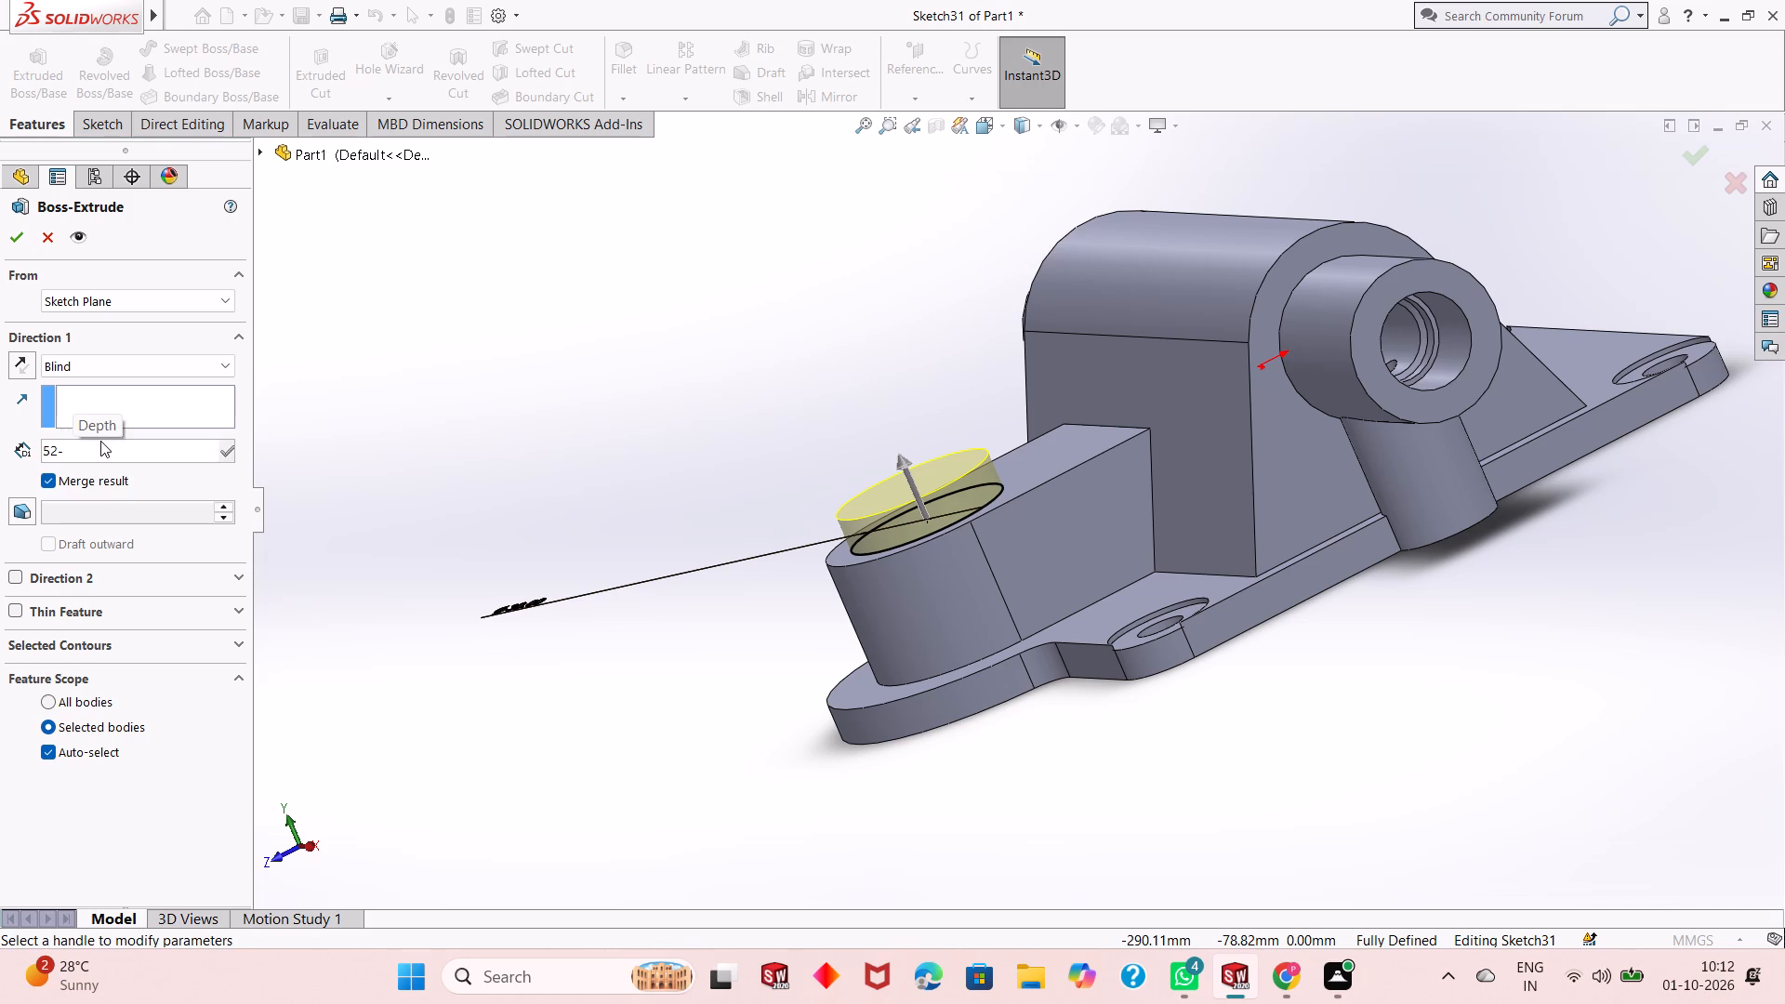
{"action": "type", "text": "31"}
{"action": "key", "text": "Return"}
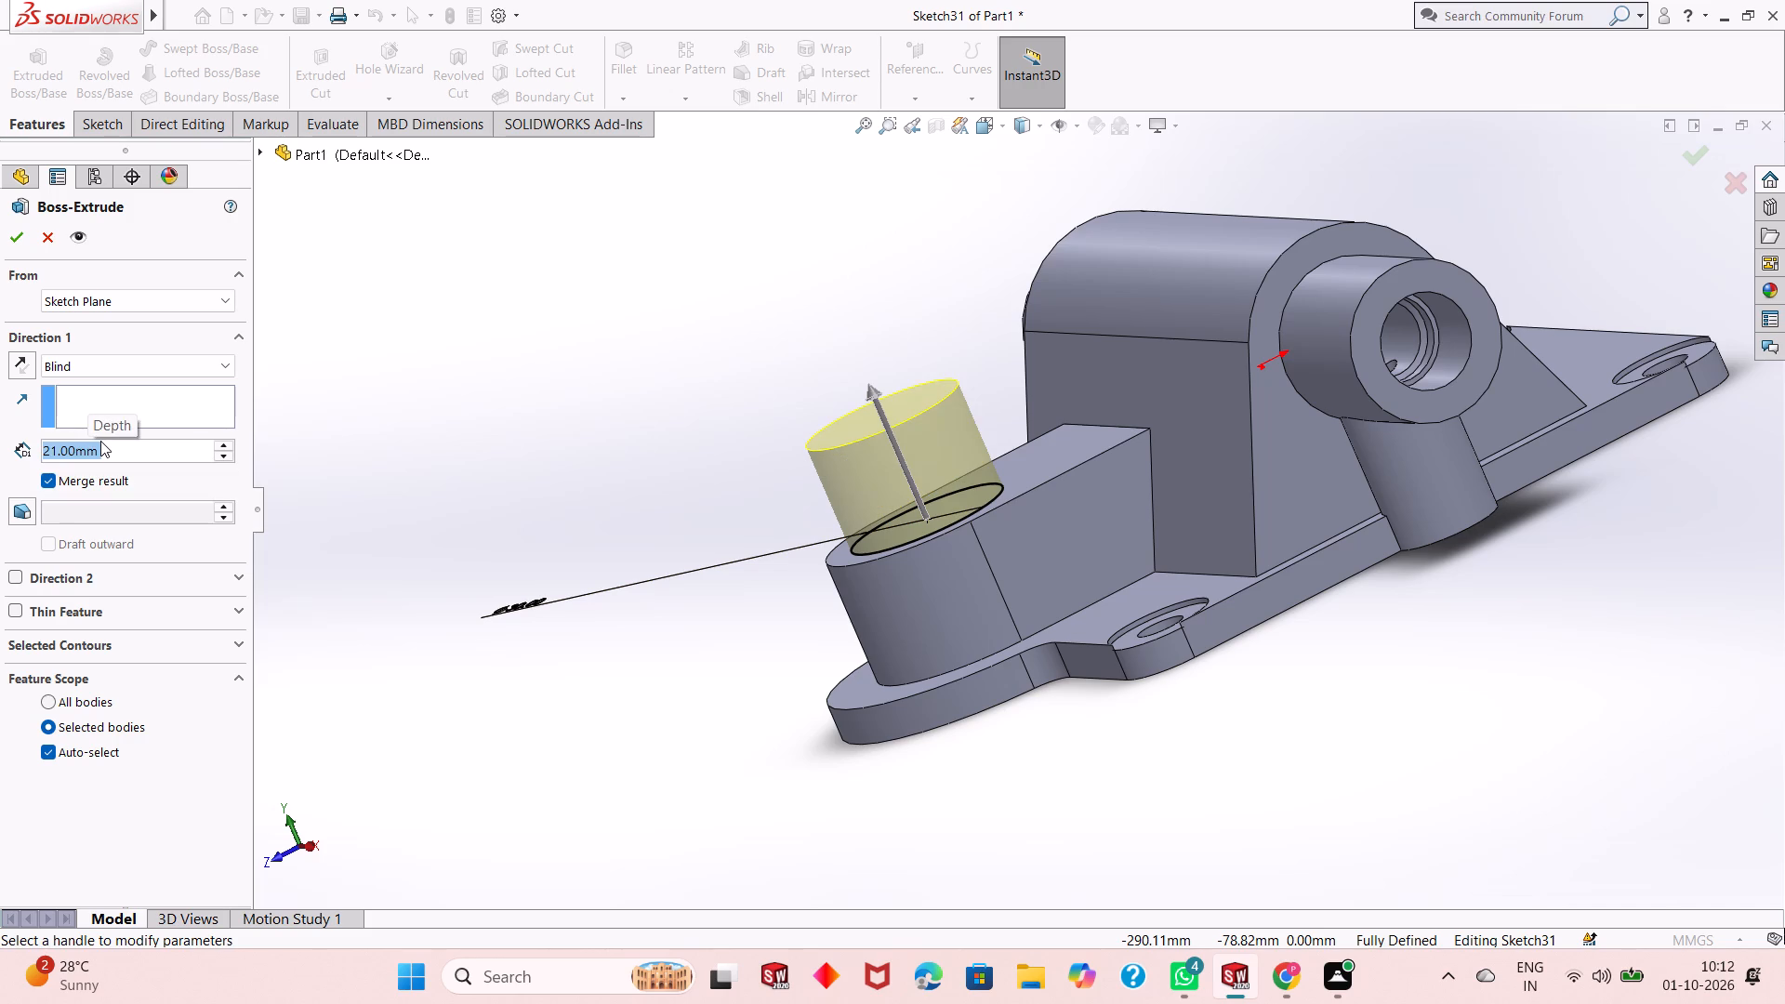
{"action": "left_click", "coordinate": [21, 250]}
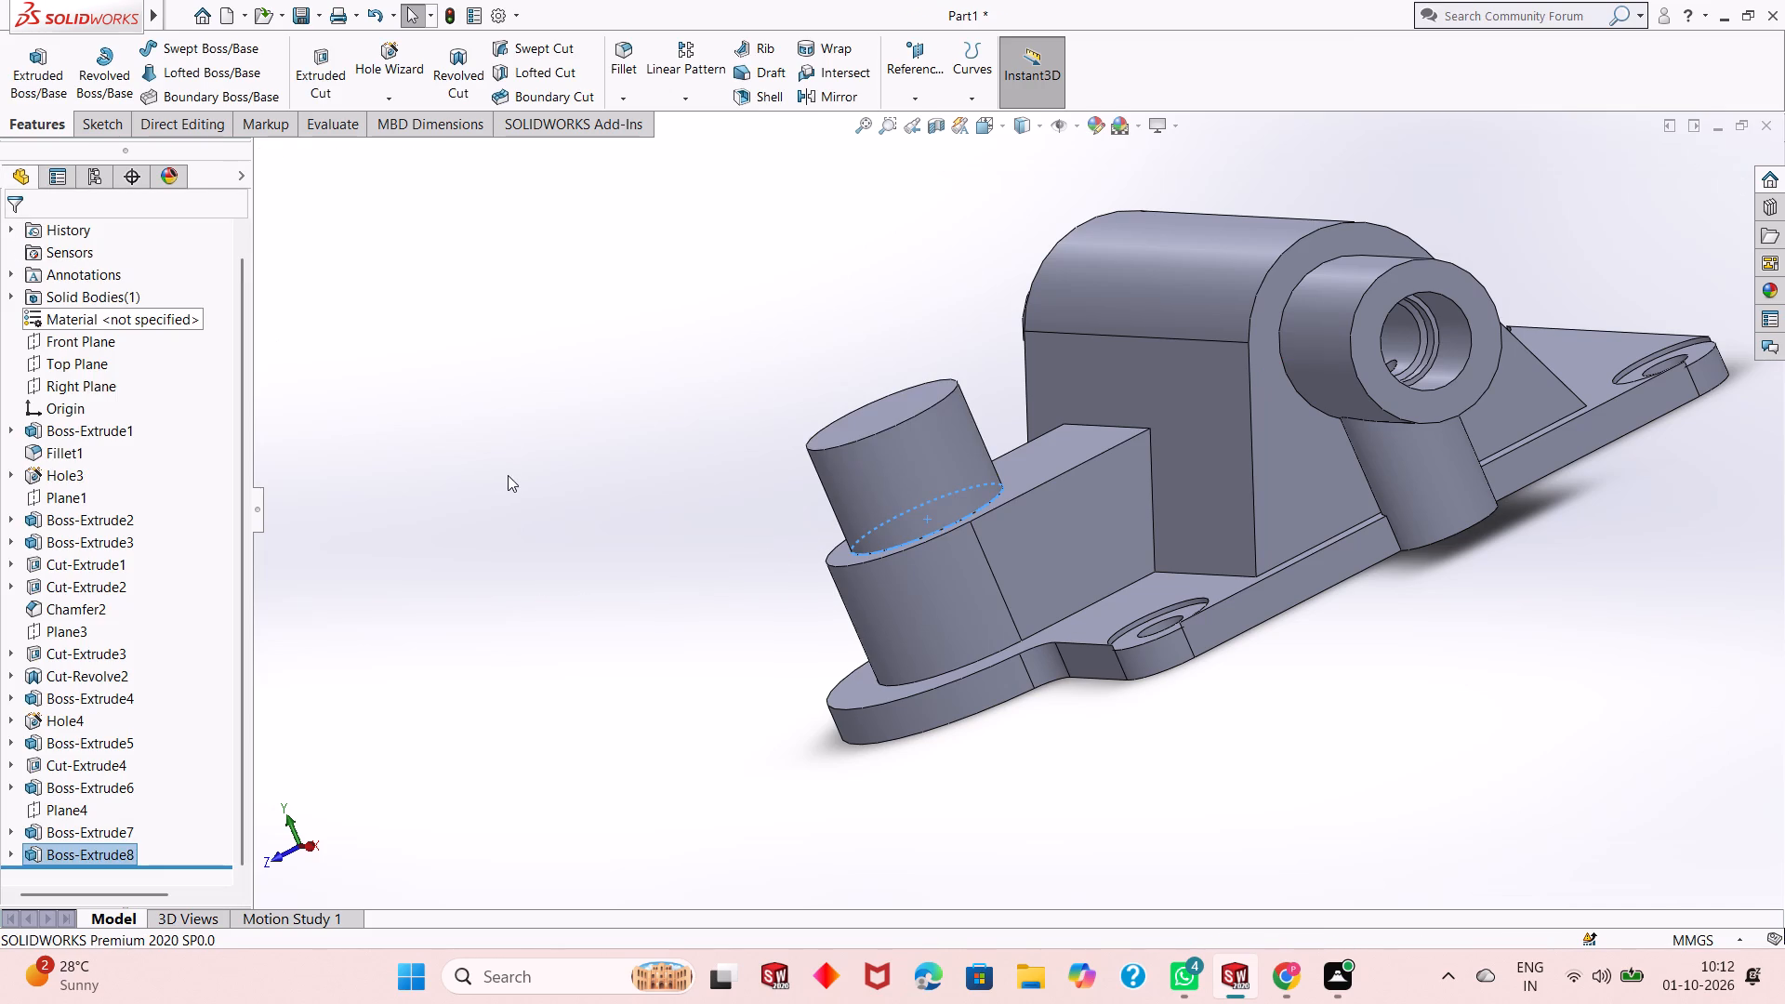
{"action": "left_click", "coordinate": [511, 477]}
Start a Hole Wizard legacy hole and set its type to Counterbored.
{"action": "middle_click_drag", "start_coordinate": [707, 589], "coordinate": [748, 587]}
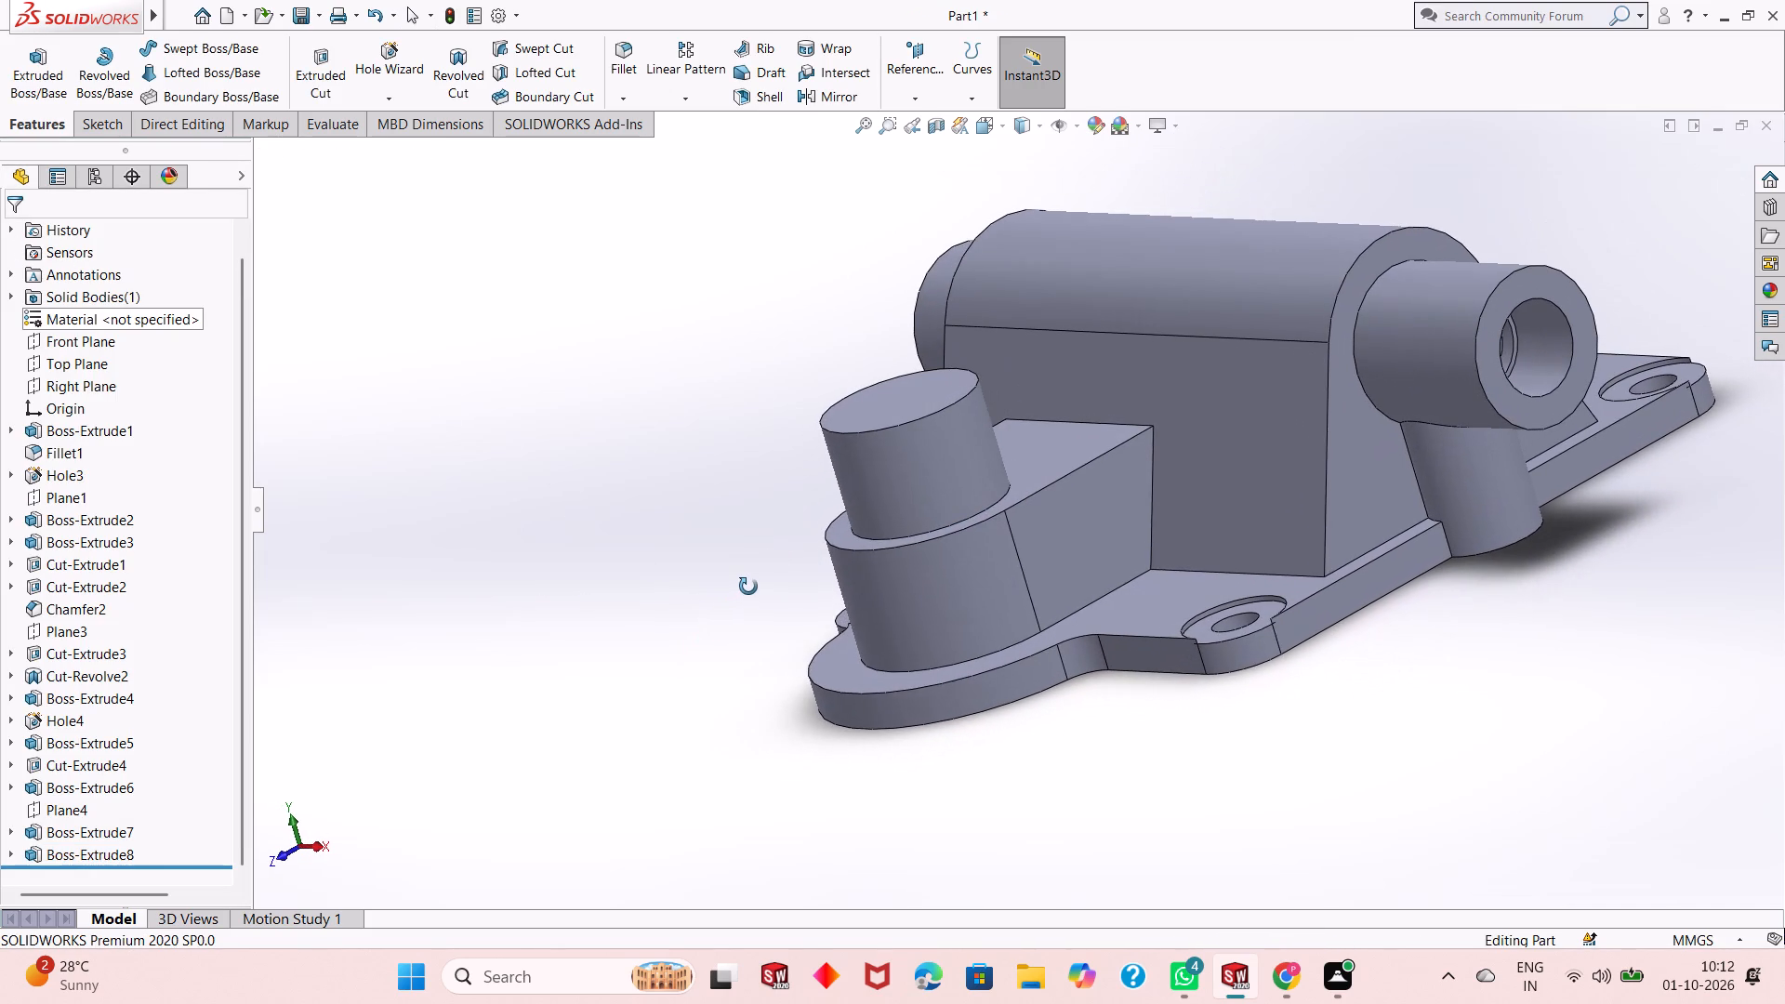
{"action": "middle_click_drag", "start_coordinate": [748, 587], "coordinate": [749, 586]}
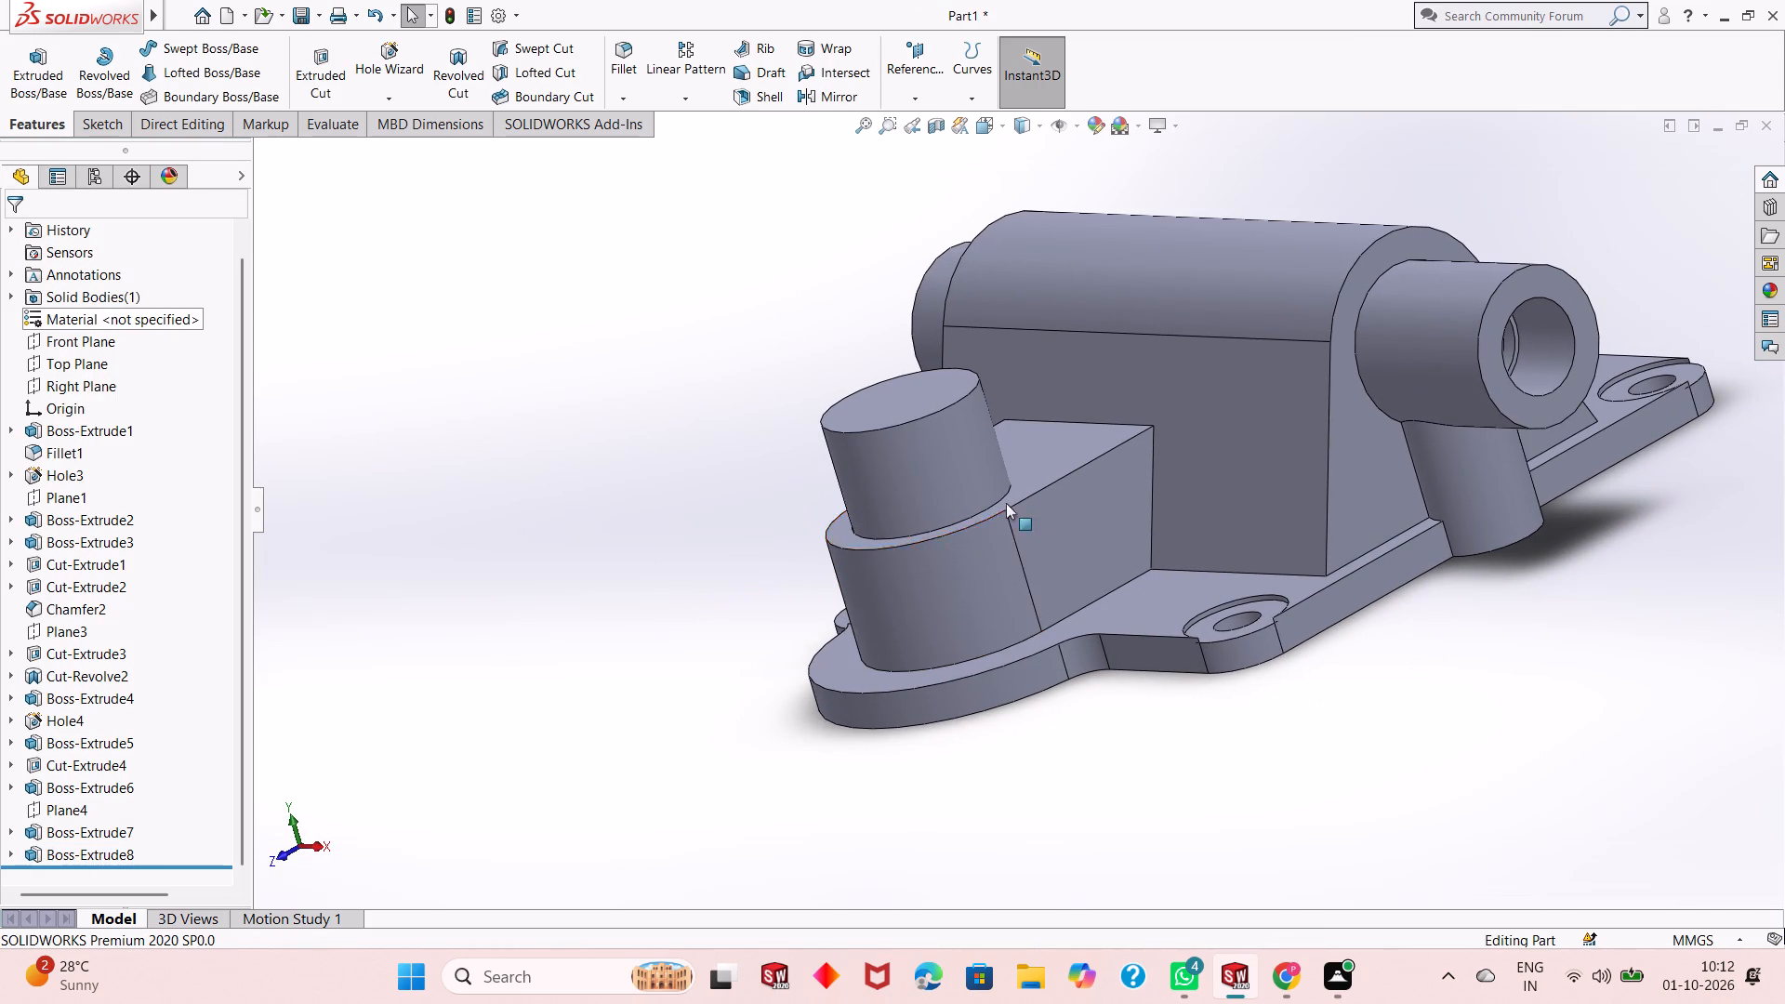
{"action": "scroll", "coordinate": [1013, 455], "scroll_direction": "down", "scroll_amount": 3}
{"action": "scroll", "coordinate": [953, 525], "scroll_direction": "down", "scroll_amount": 1}
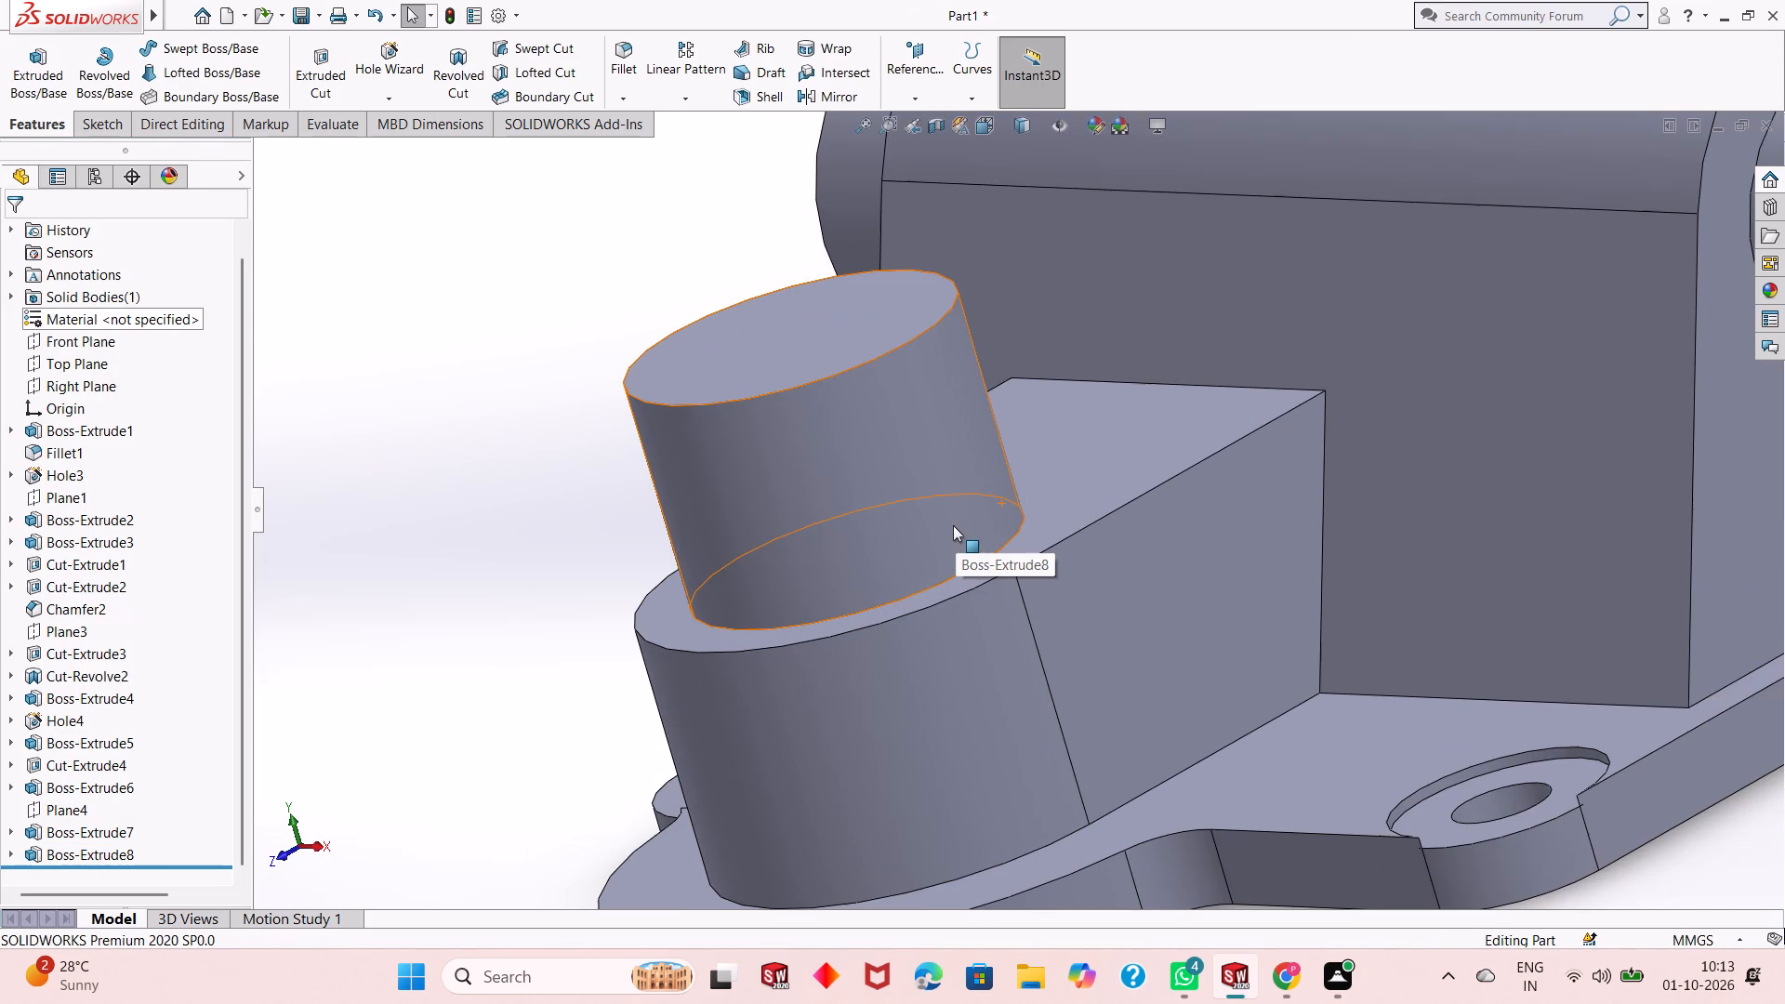
{"action": "scroll", "coordinate": [921, 588], "scroll_direction": "up", "scroll_amount": 3}
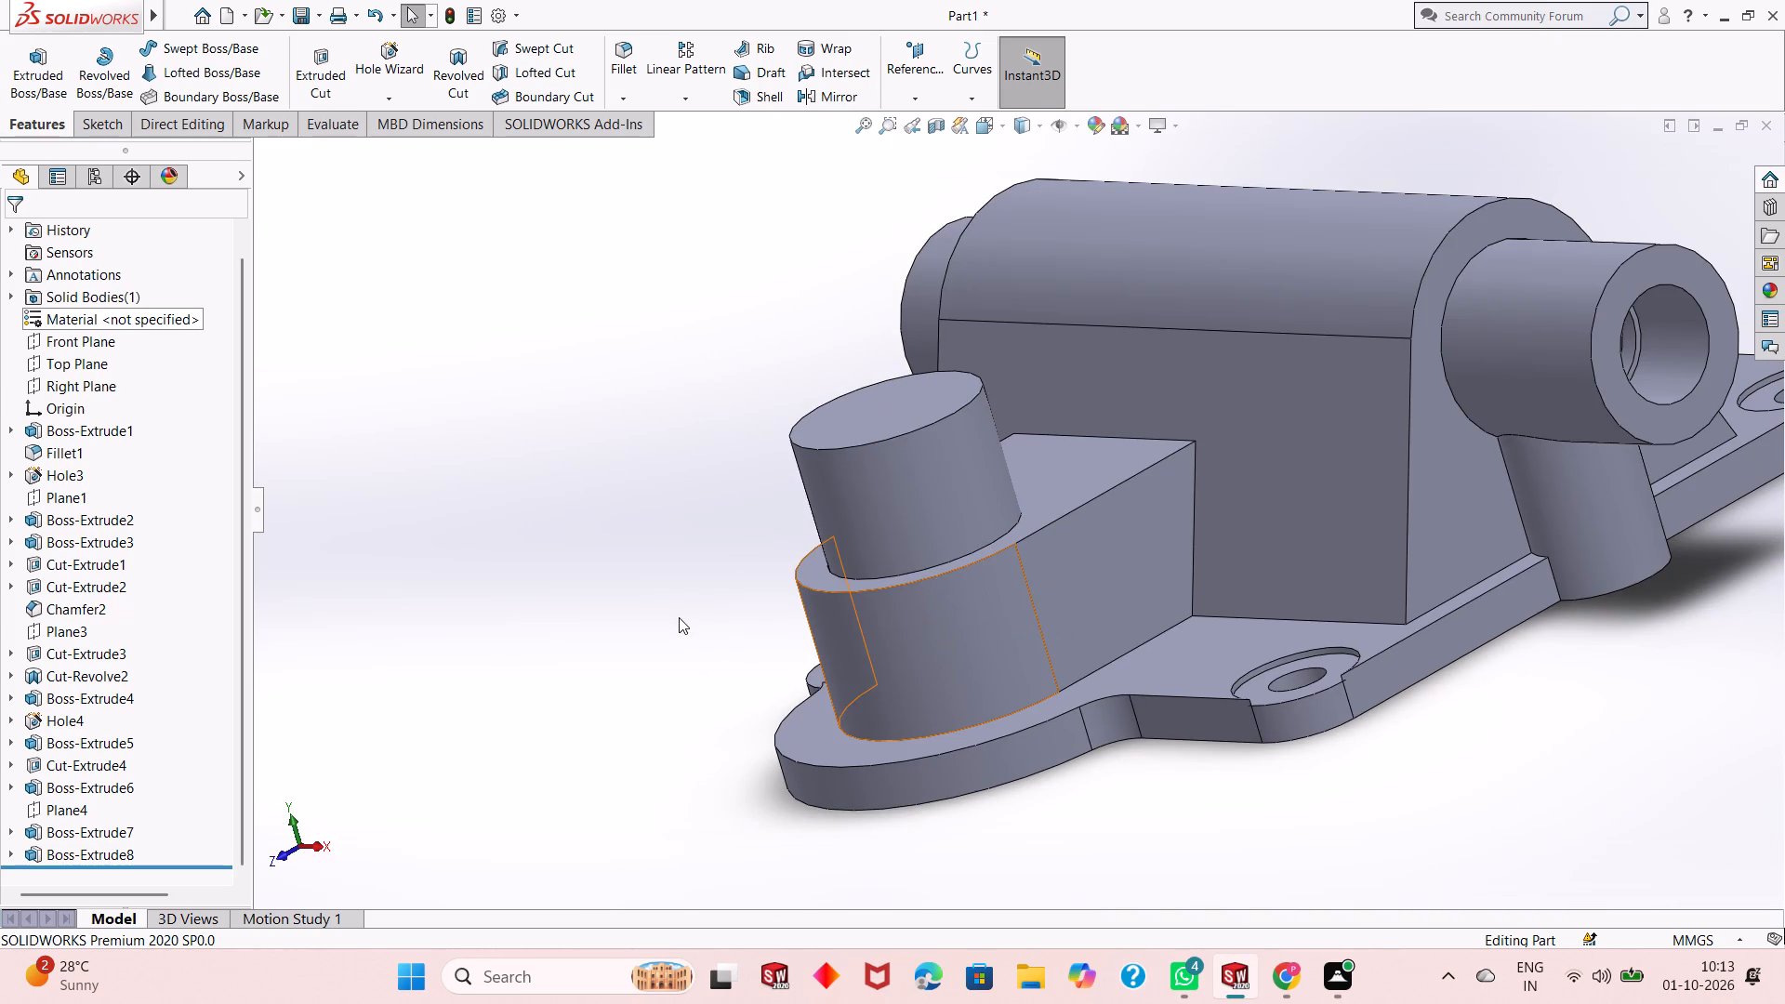
{"action": "middle_click_drag", "start_coordinate": [679, 621], "coordinate": [660, 727]}
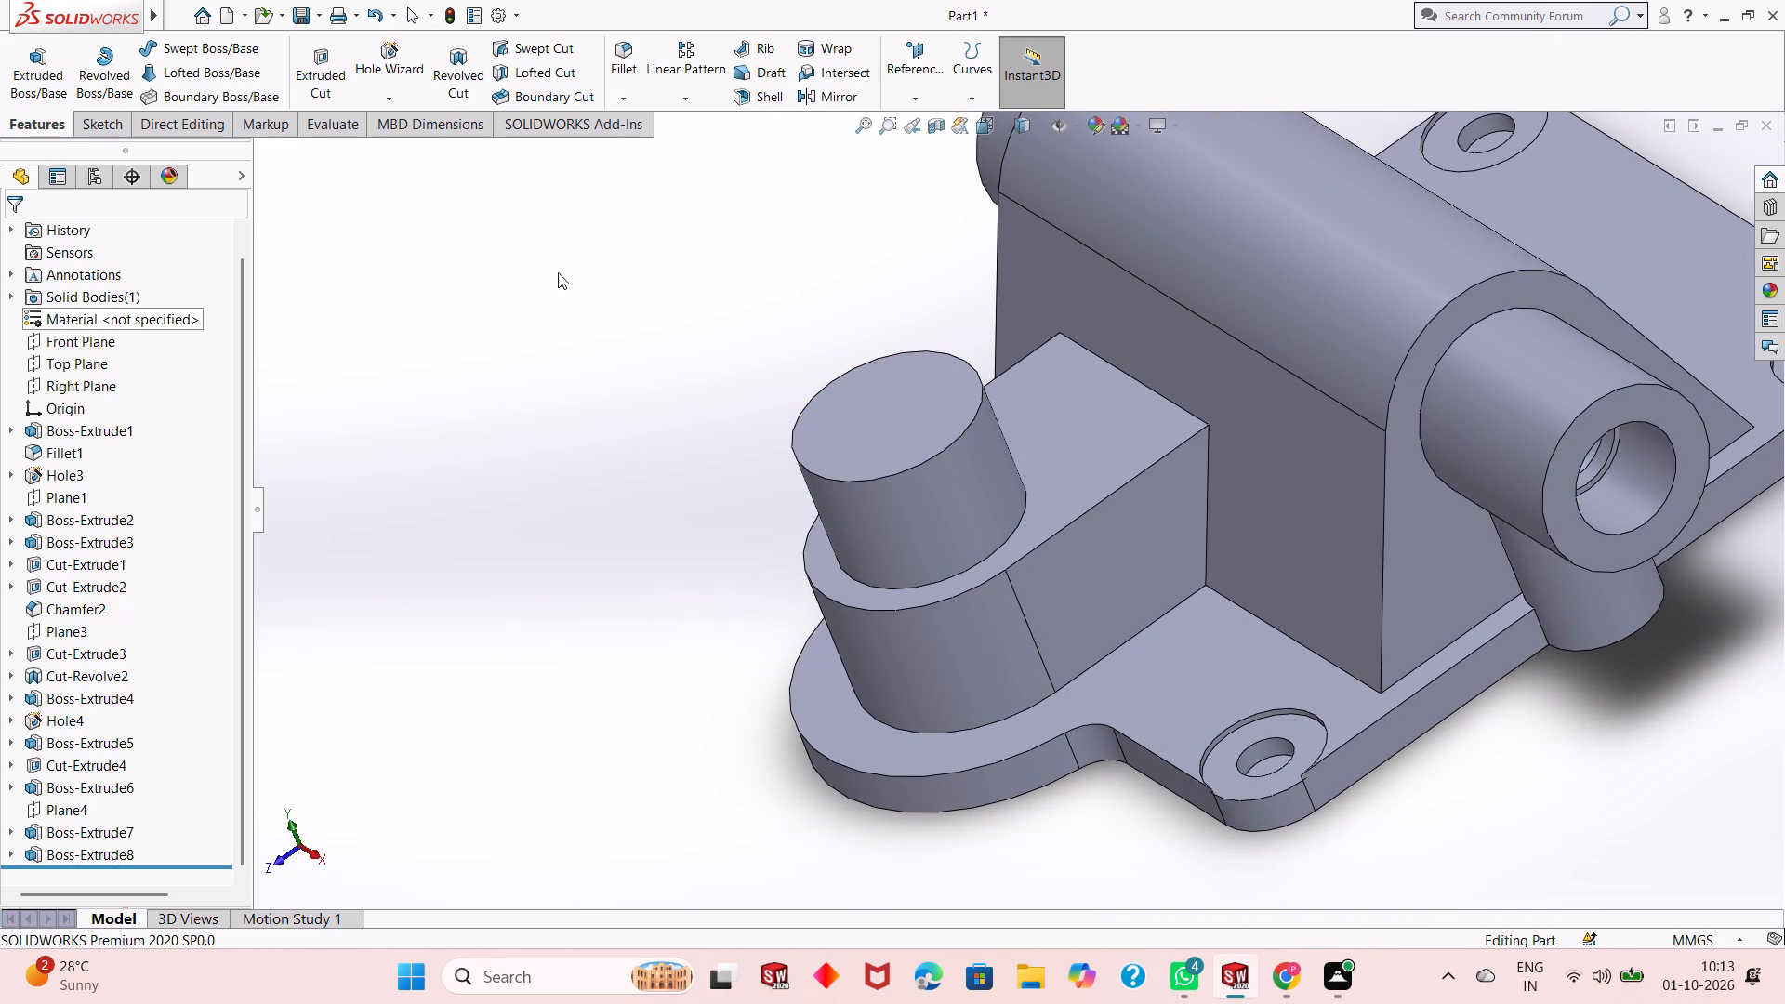
{"action": "left_click", "coordinate": [390, 71]}
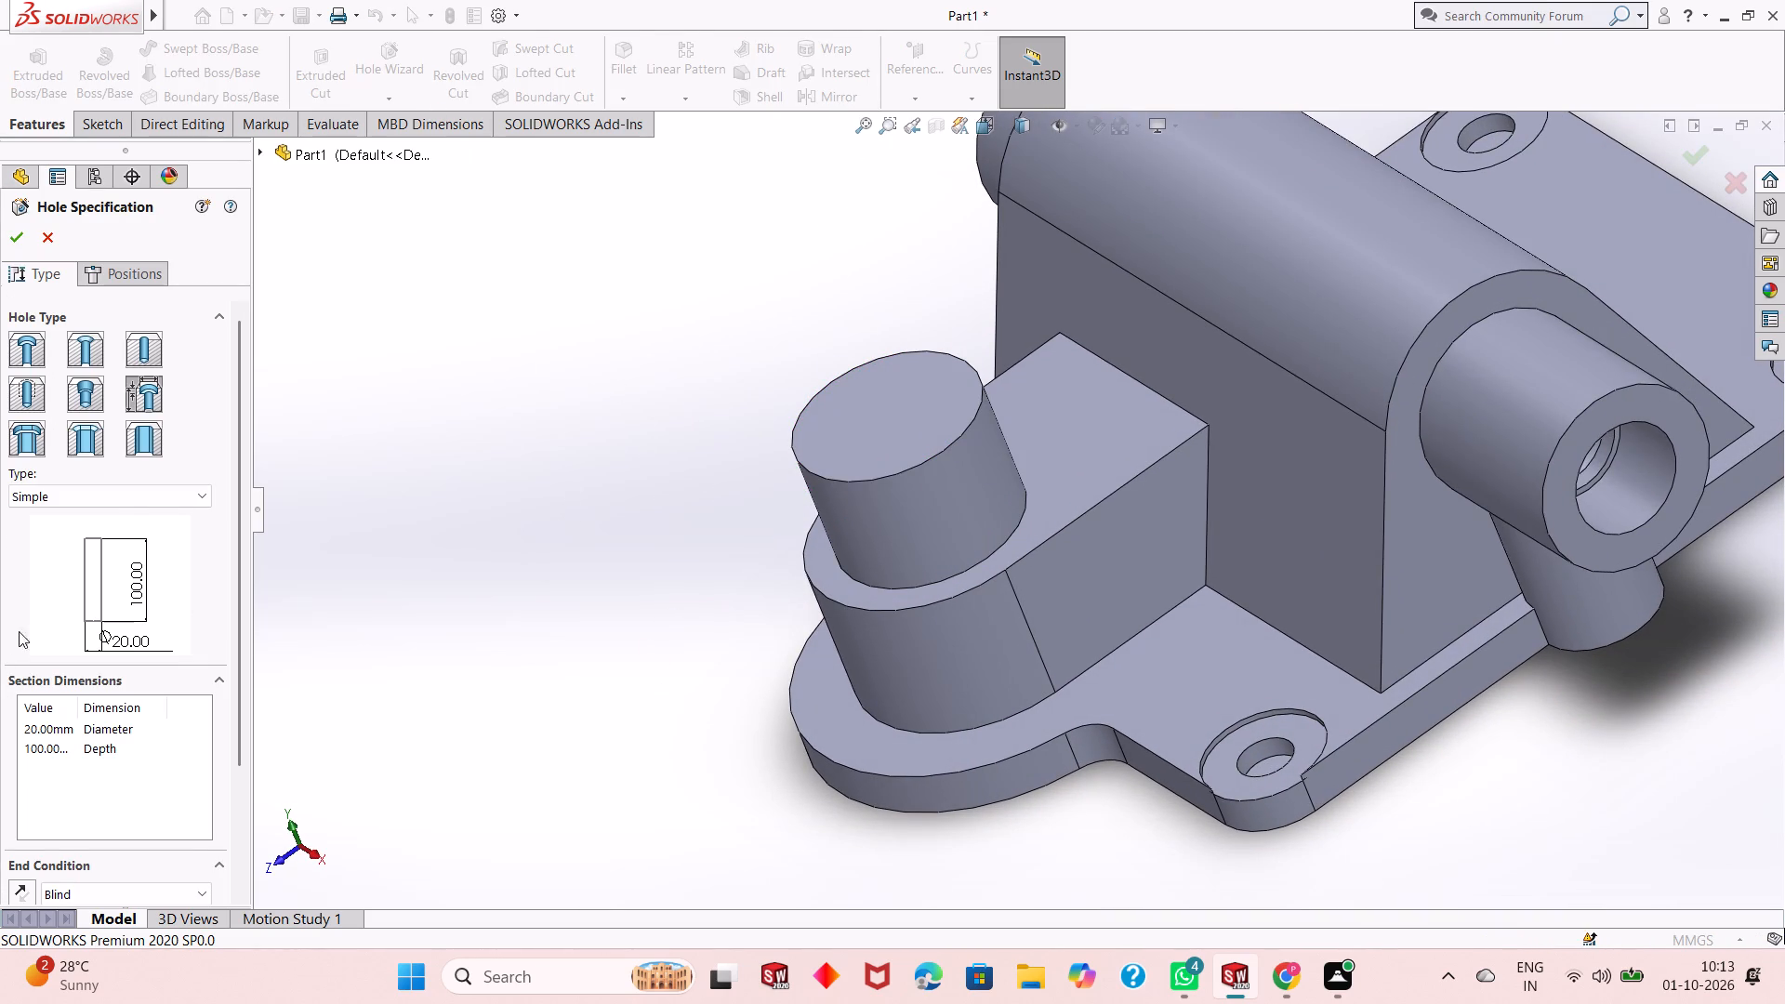
{"action": "left_click", "coordinate": [147, 456]}
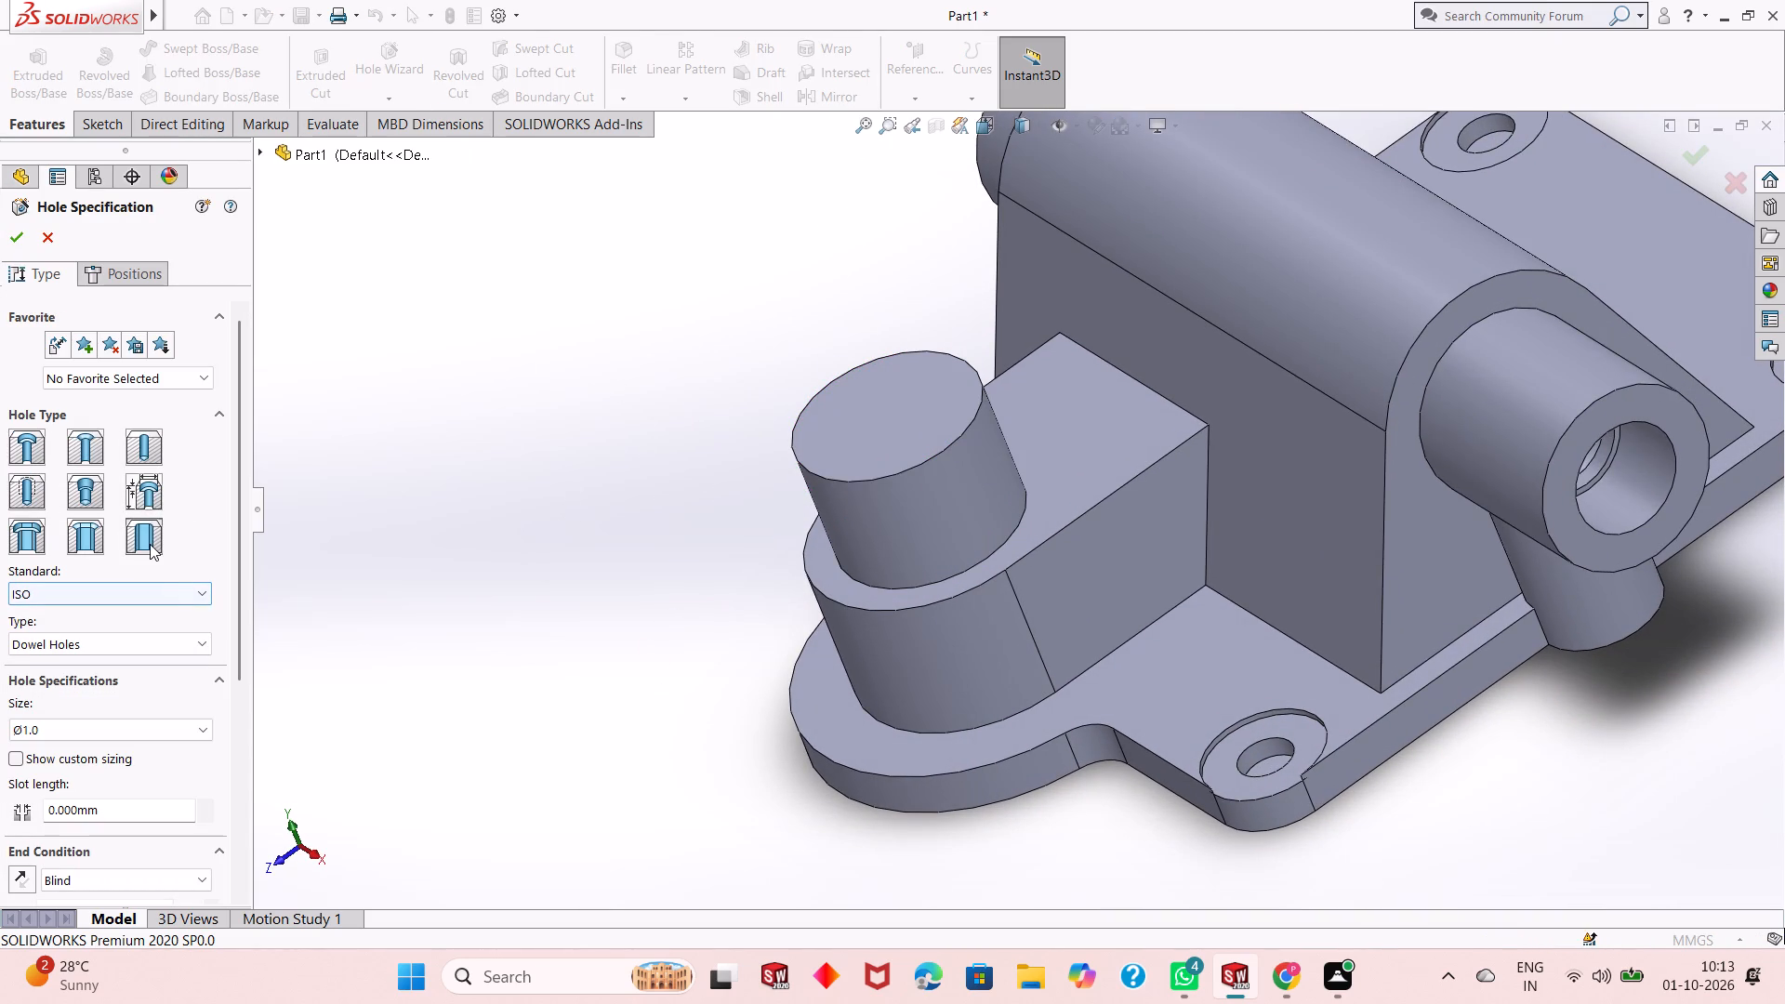
{"action": "left_click", "coordinate": [149, 543]}
{"action": "left_click", "coordinate": [148, 543]}
{"action": "left_click", "coordinate": [145, 486]}
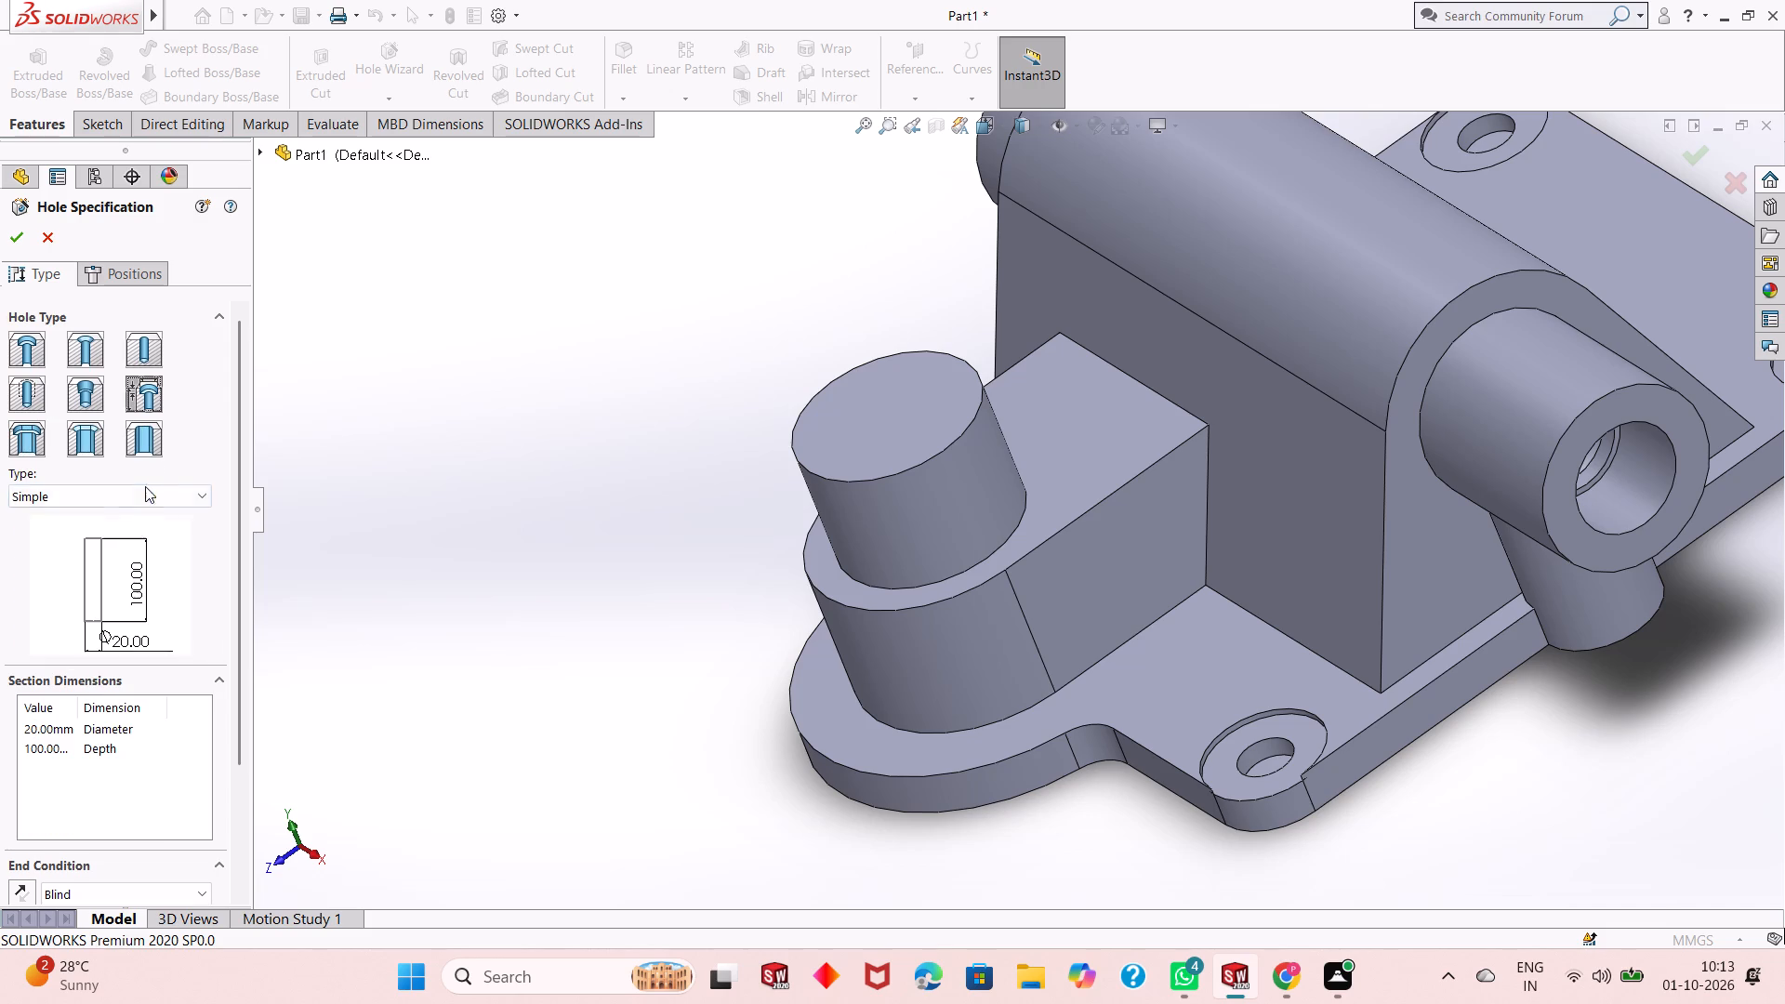
{"action": "left_click", "coordinate": [194, 497]}
{"action": "left_click", "coordinate": [133, 627]}
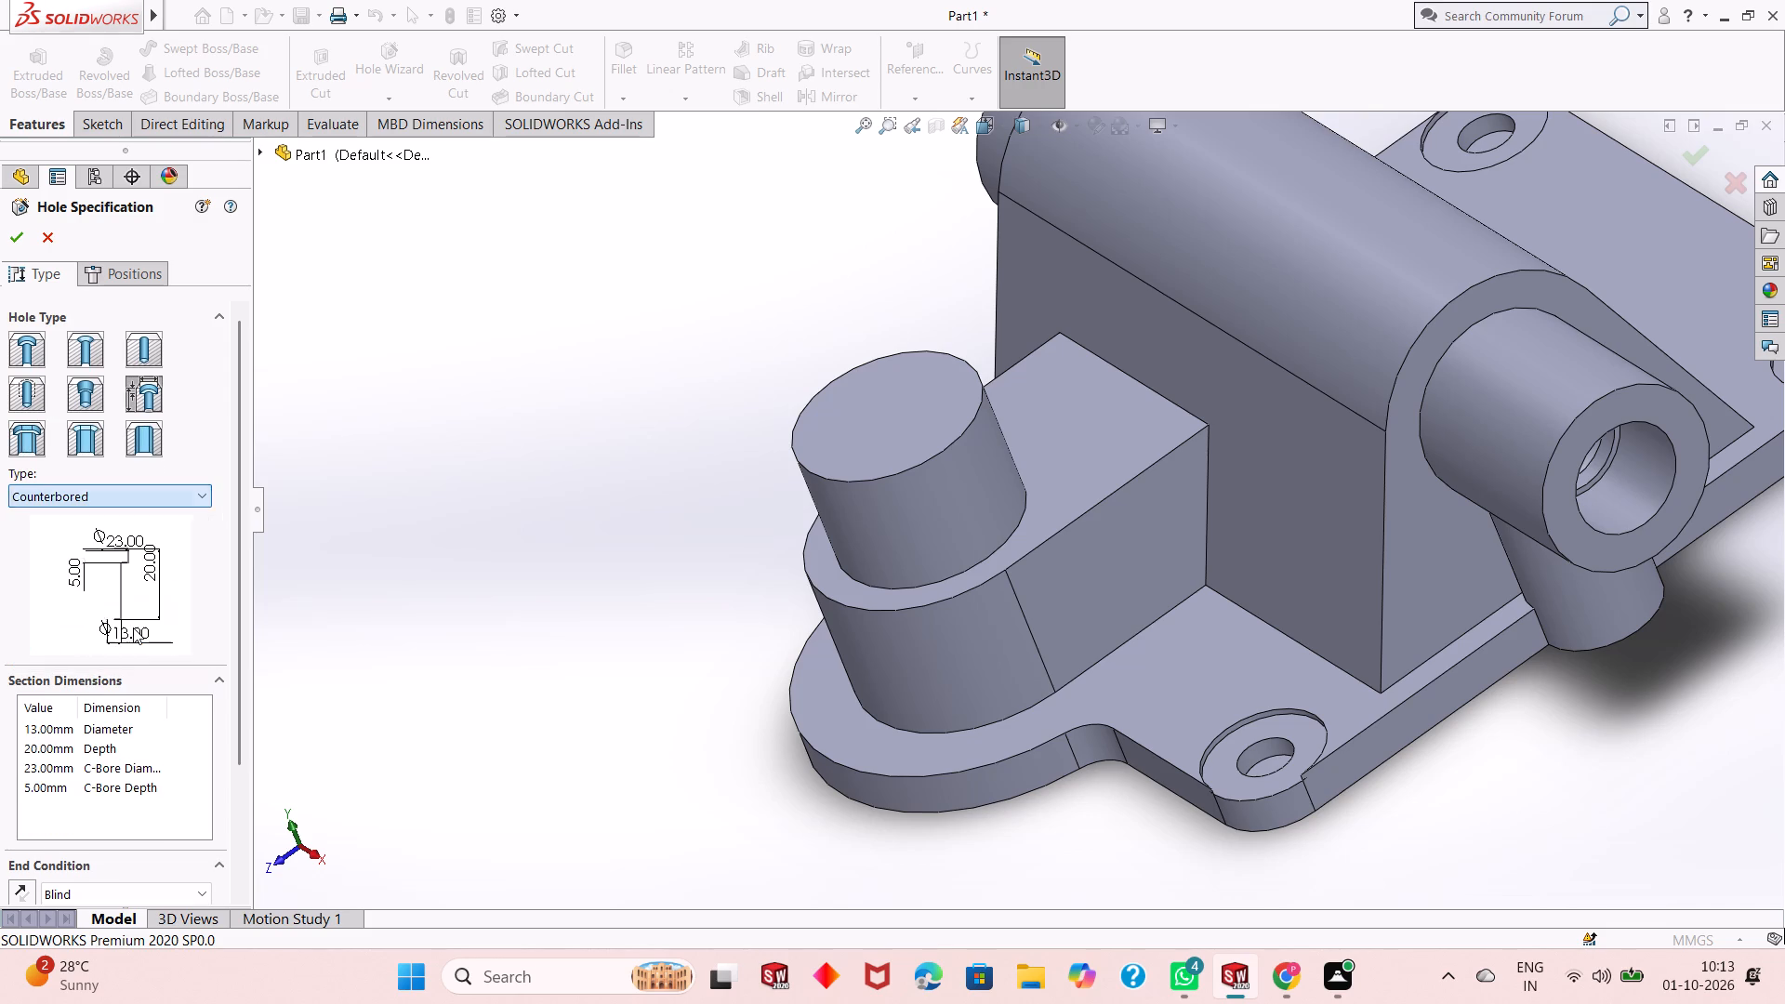
Set the counterbored hole's diameter to 13 mm.
{"action": "left_click", "coordinate": [56, 729]}
{"action": "left_click", "coordinate": [56, 729]}
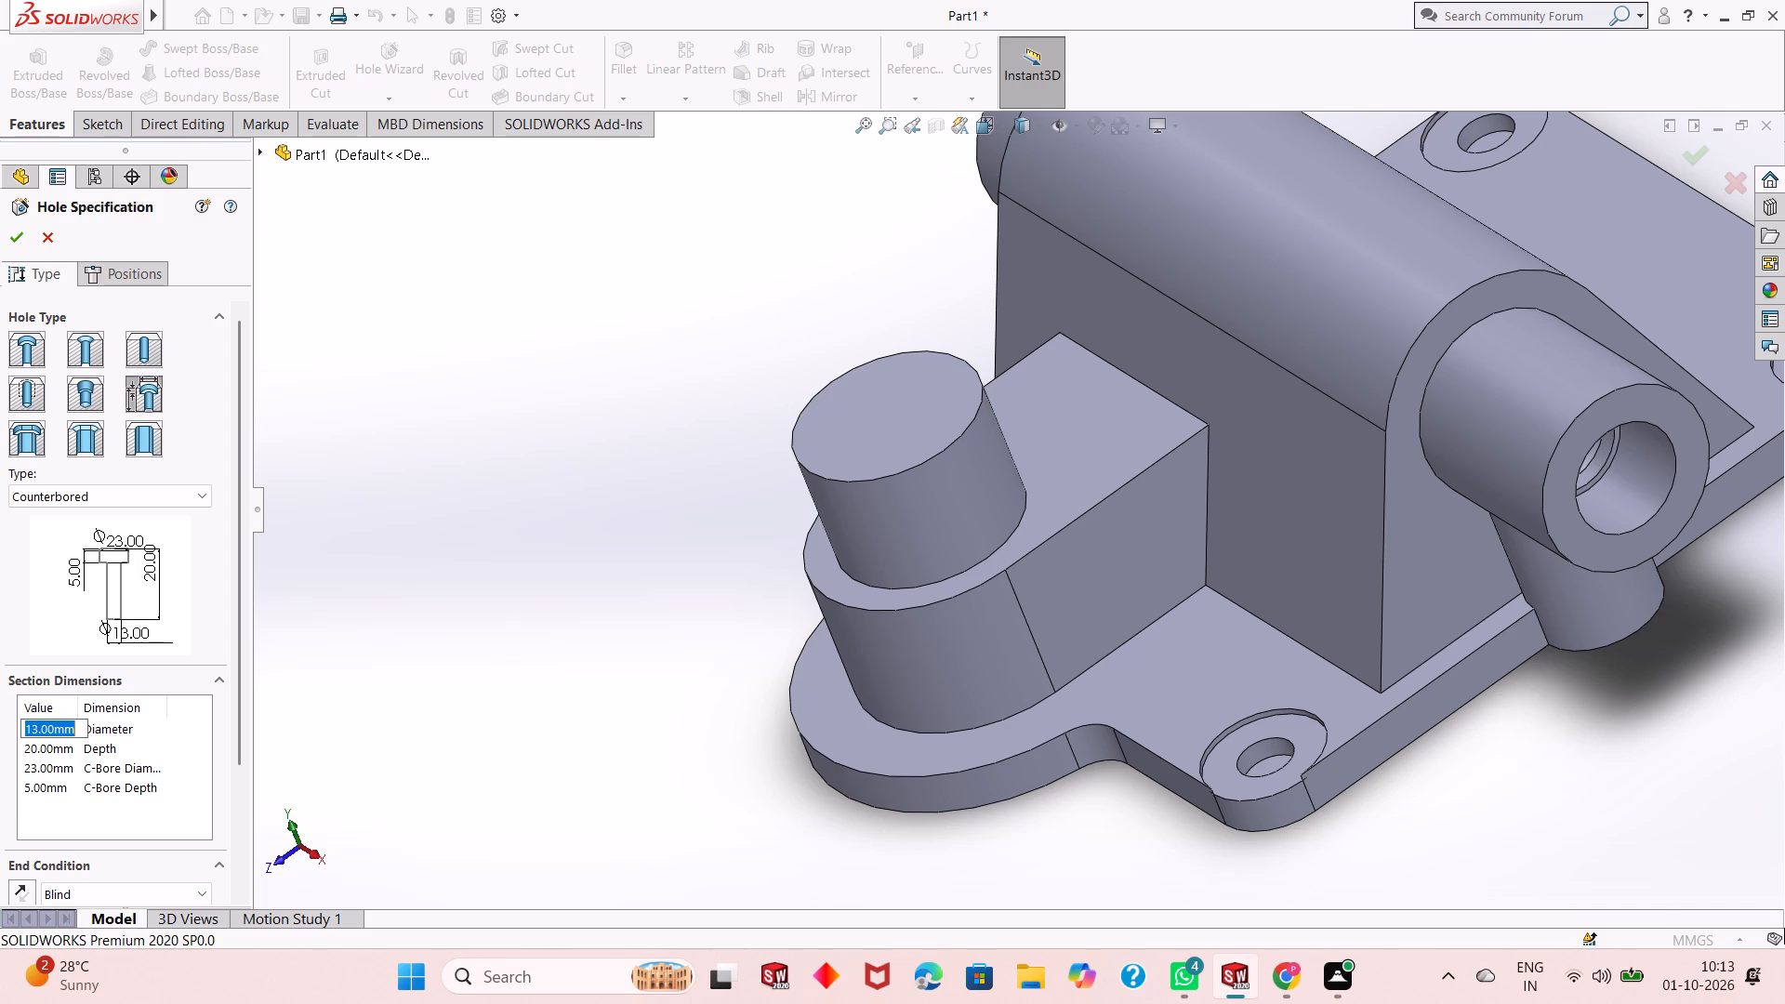
{"action": "type", "text": "13"}
{"action": "key", "text": "Return"}
Set the counterbored hole's depth to 29 mm.
{"action": "double_click", "coordinate": [48, 756]}
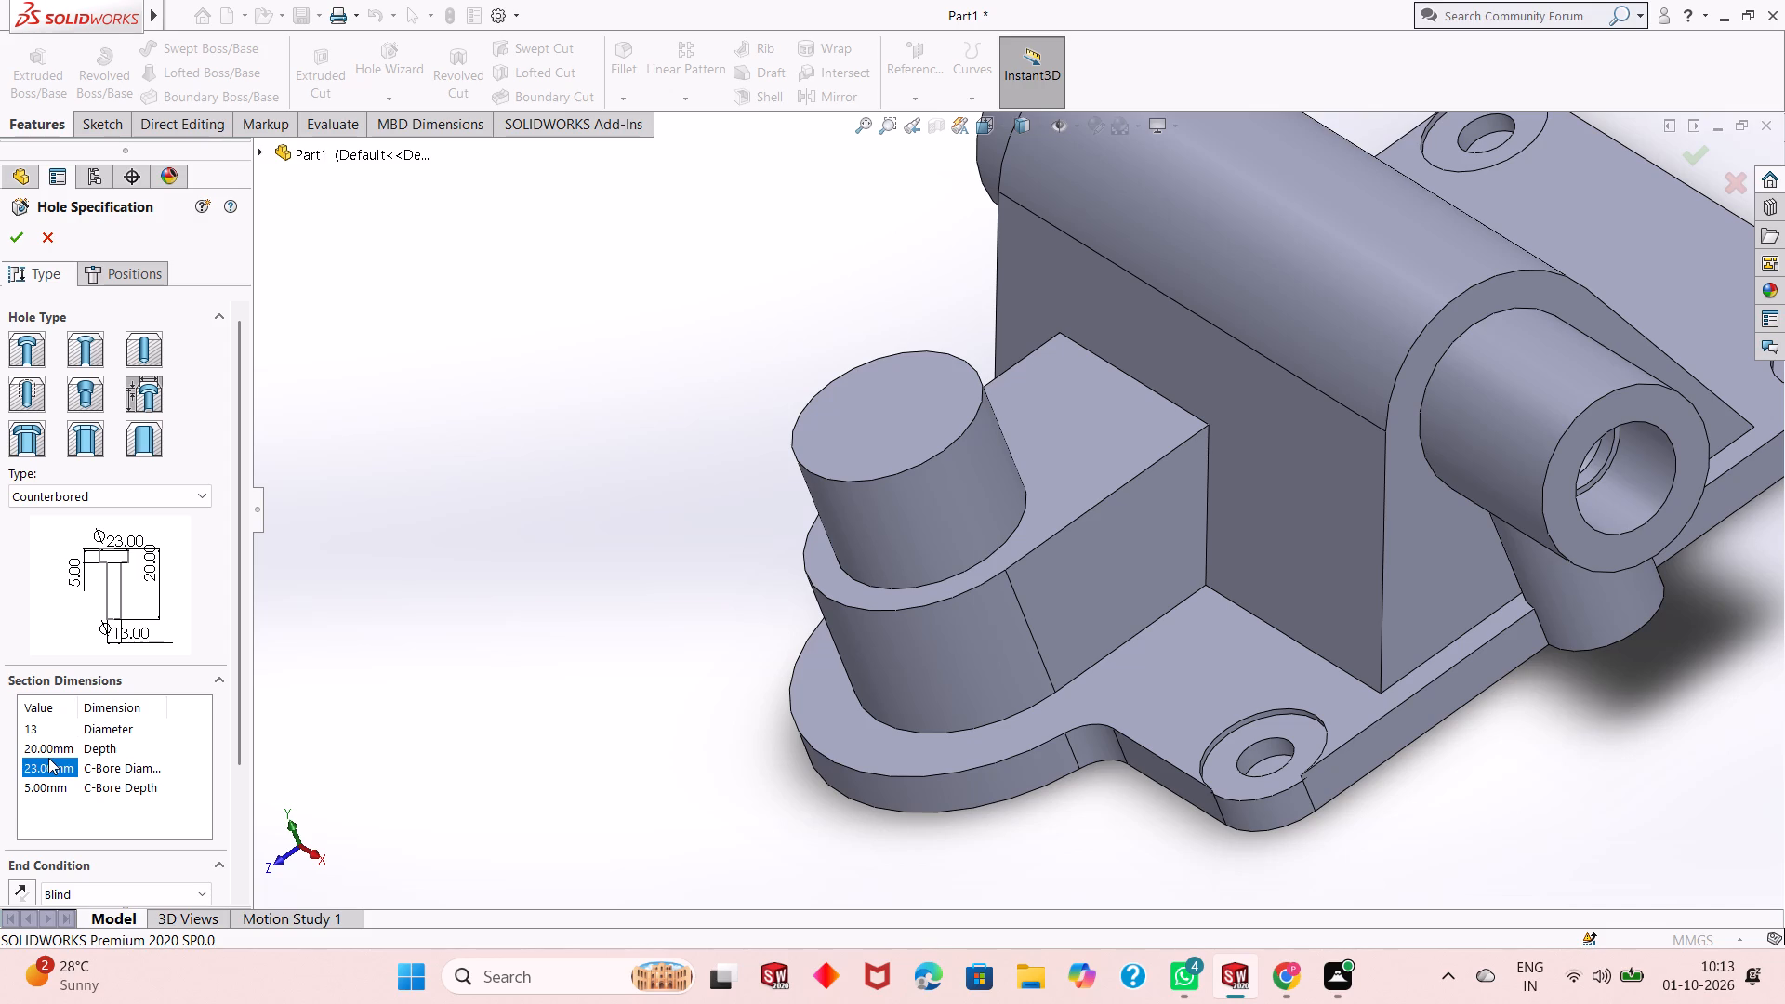
{"action": "double_click", "coordinate": [52, 749]}
{"action": "key", "text": "8"}
{"action": "key", "text": "BackSpace"}
{"action": "type", "text": "52-2"}
{"action": "key", "text": "3"}
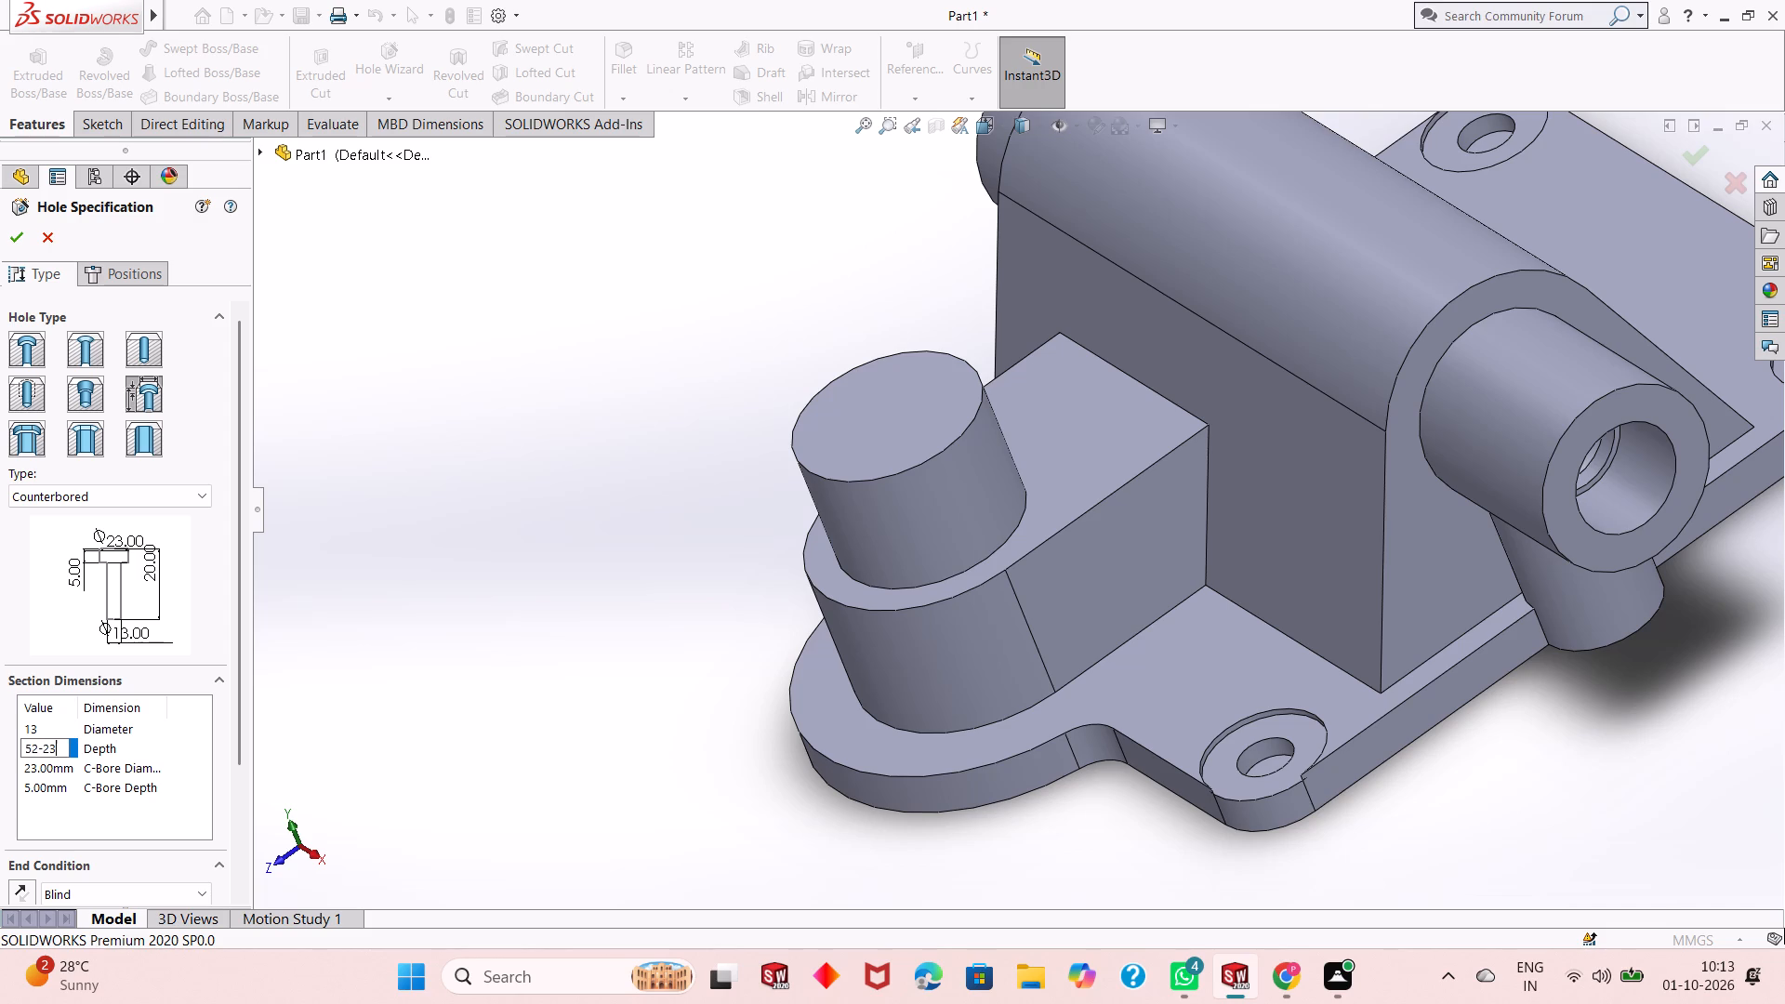
{"action": "key", "text": "Return"}
{"action": "key", "text": "Return"}
{"action": "type", "text": "52"}
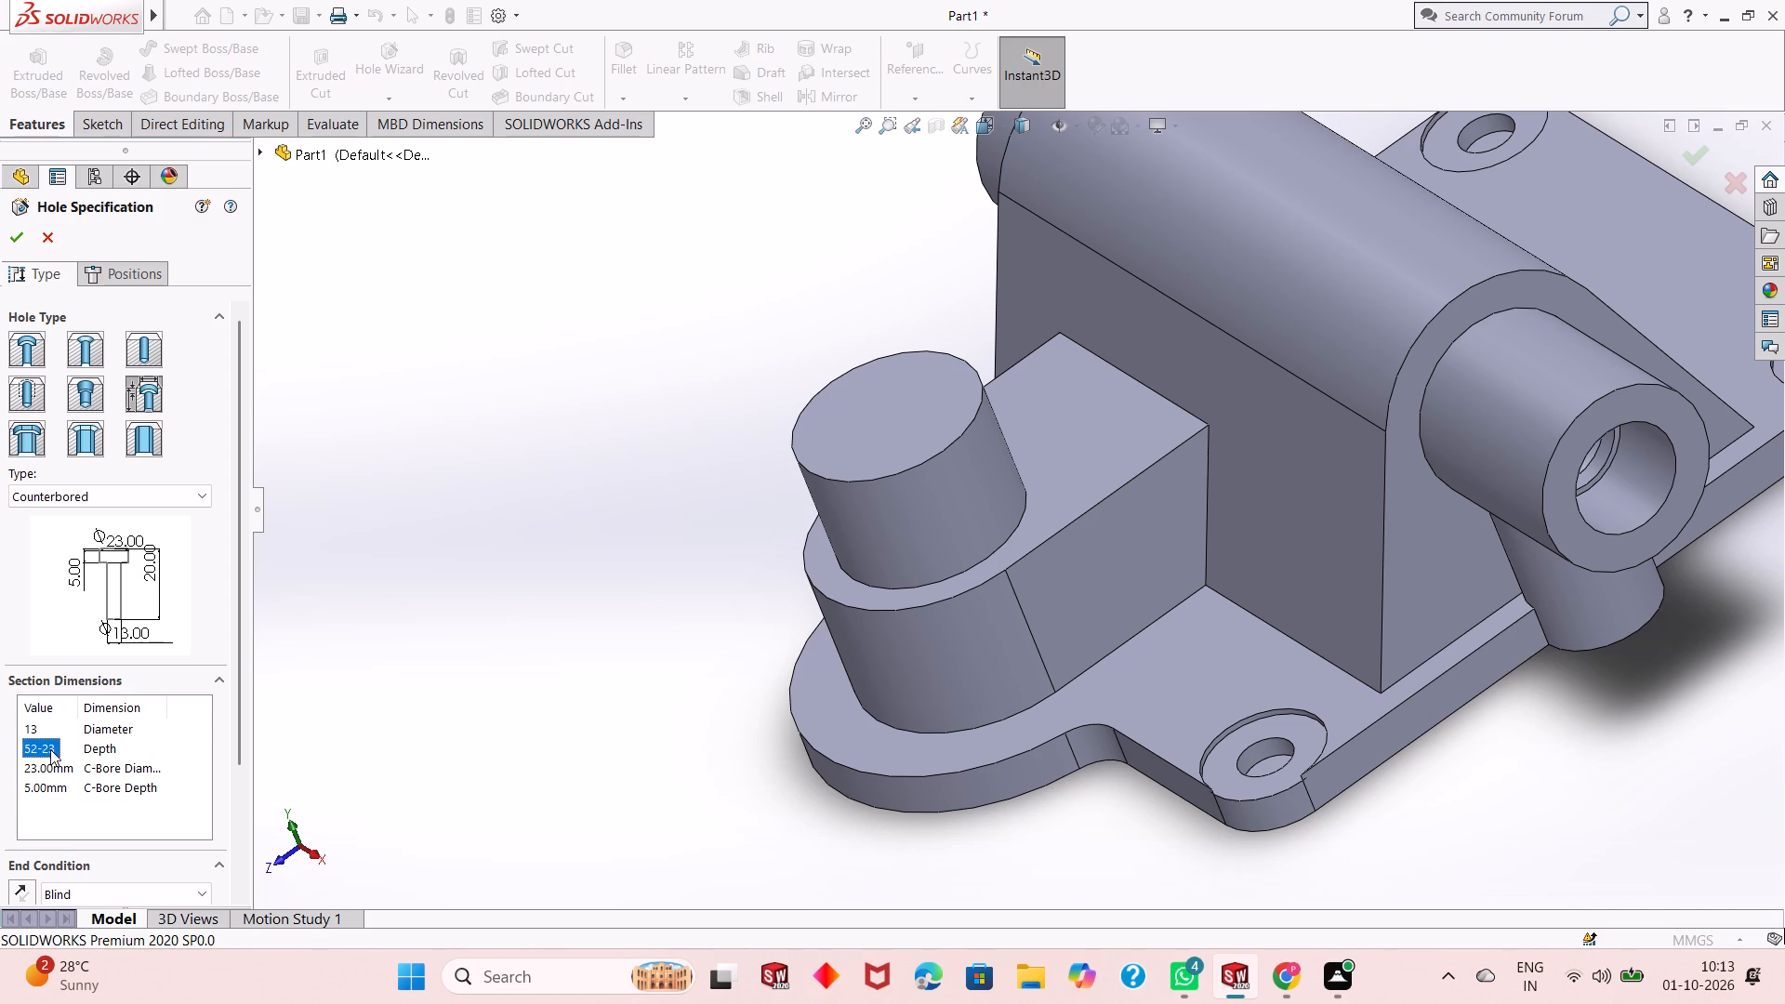
{"action": "left_click", "coordinate": [50, 749]}
{"action": "left_click", "coordinate": [50, 749]}
{"action": "type", "text": "29"}
{"action": "key", "text": "Return"}
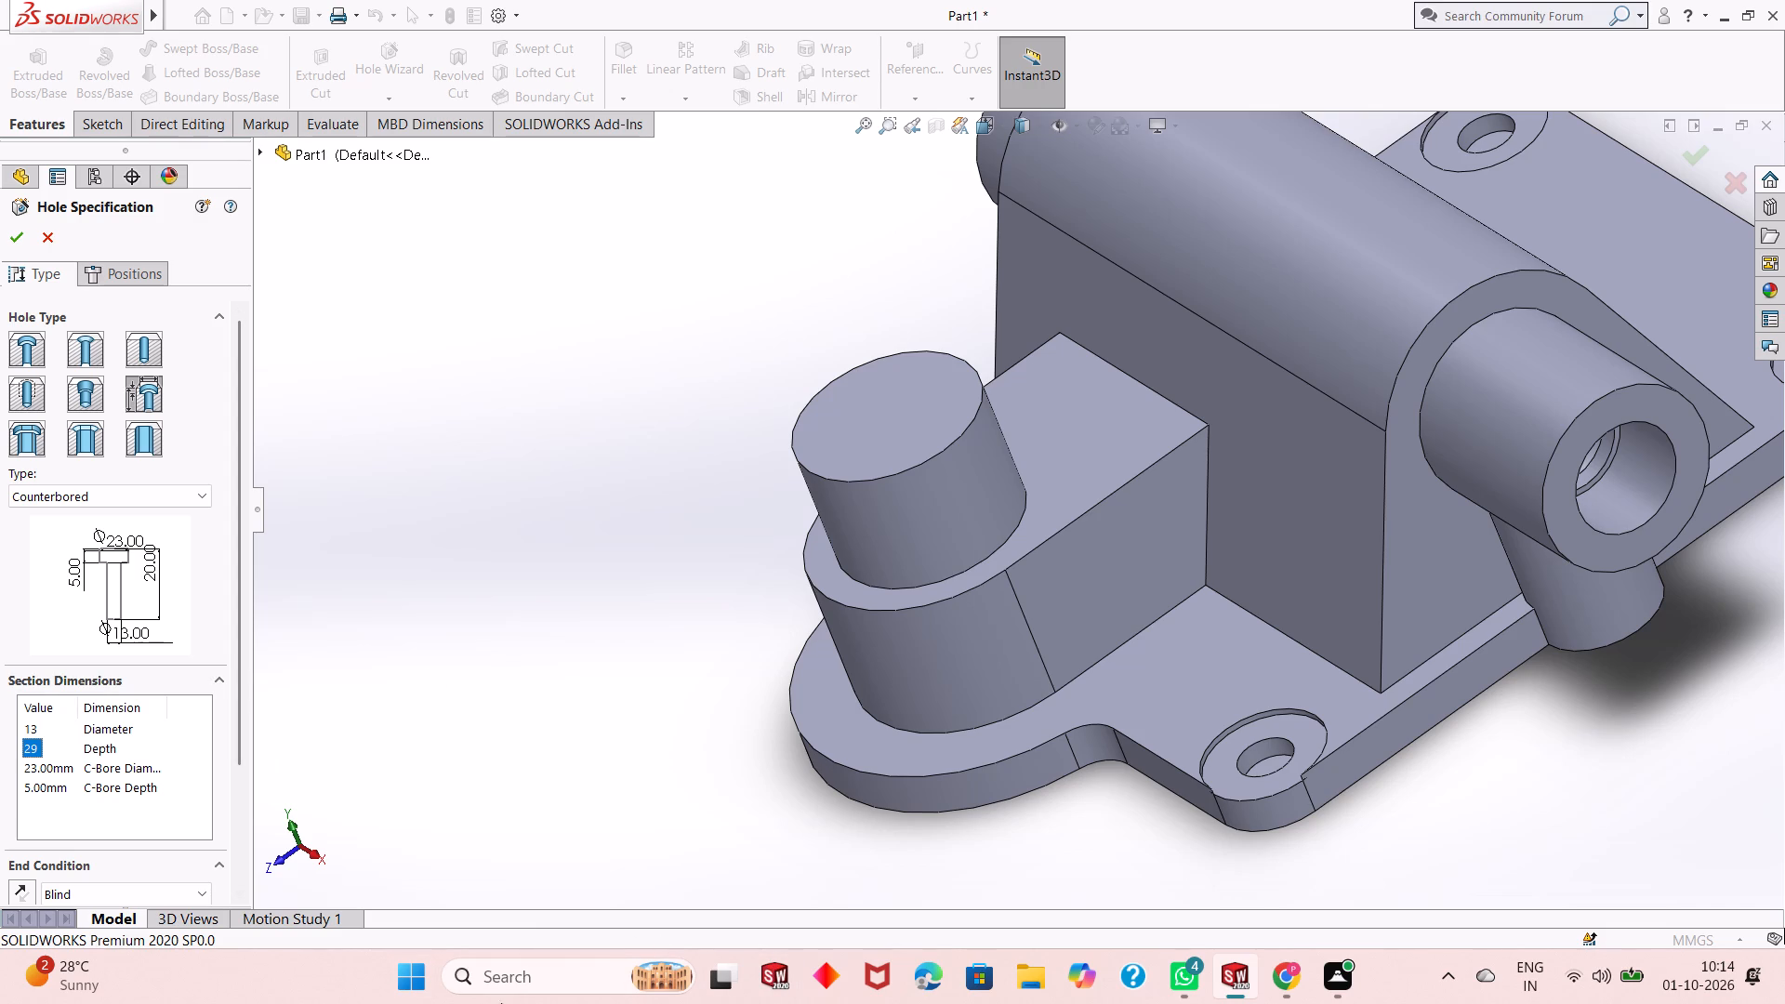
Set the counterbore's diameter to 23 mm and its depth to 5 mm.
{"action": "double_click", "coordinate": [53, 767]}
{"action": "type", "text": "23"}
{"action": "key", "text": "Return"}
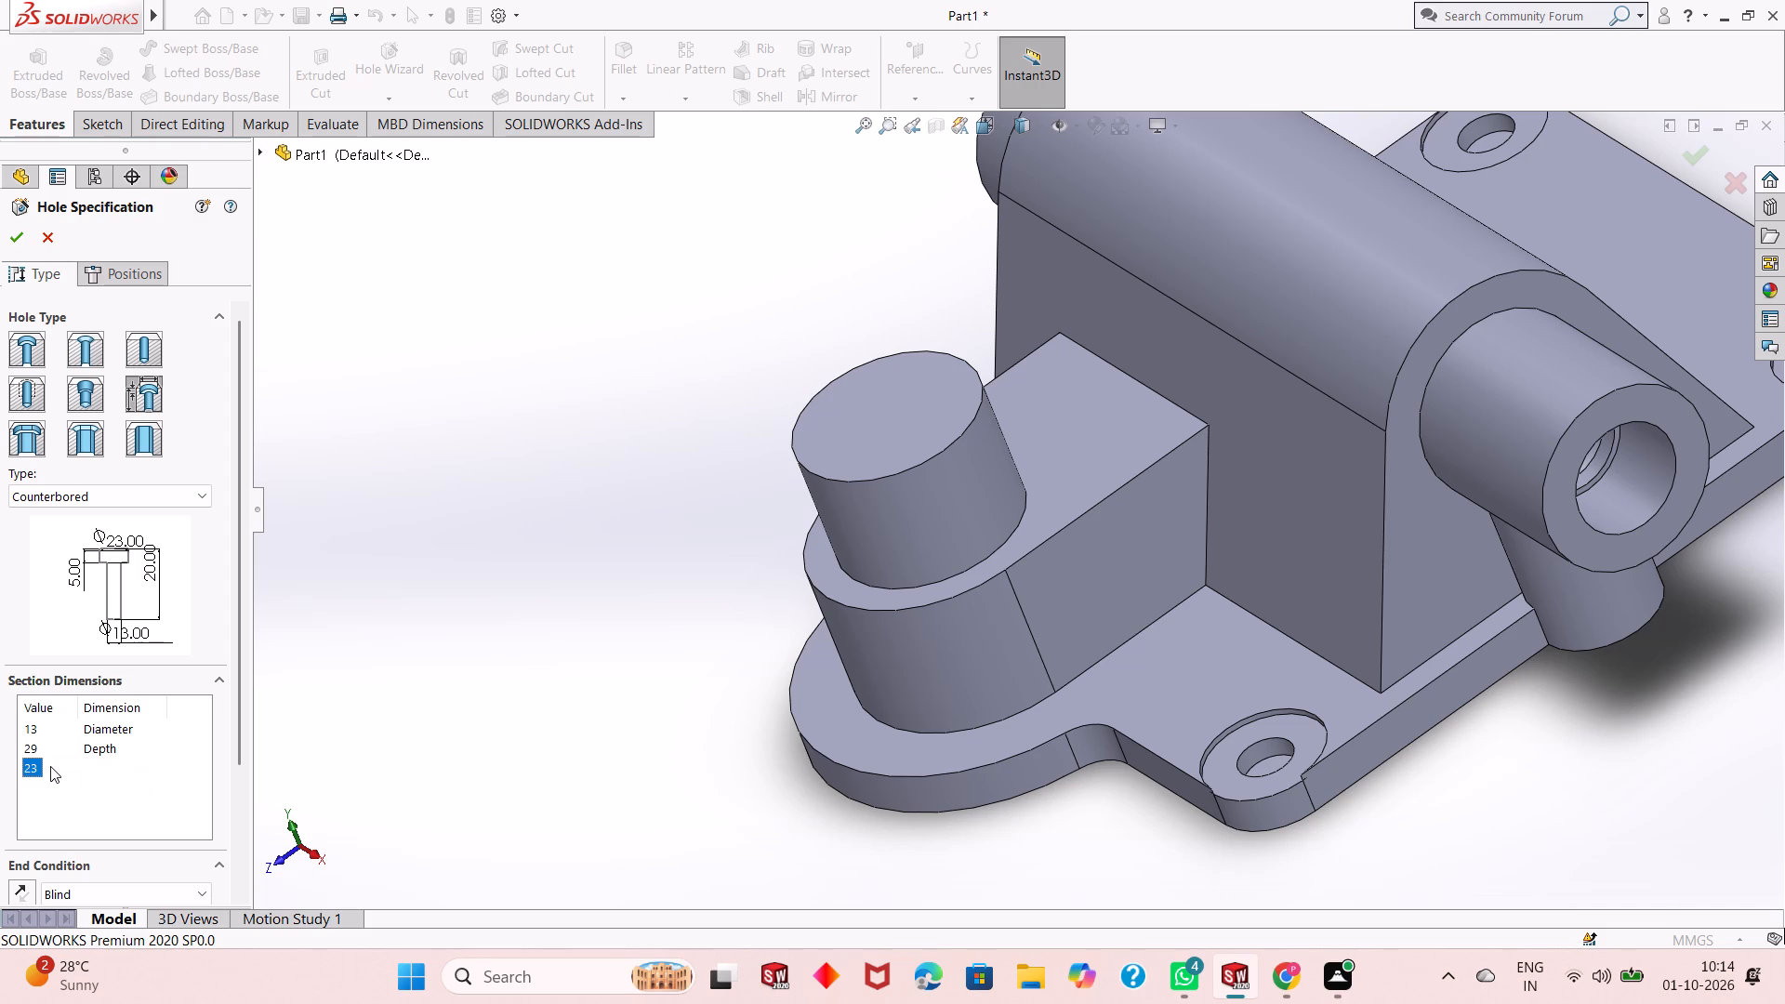
{"action": "double_click", "coordinate": [47, 792]}
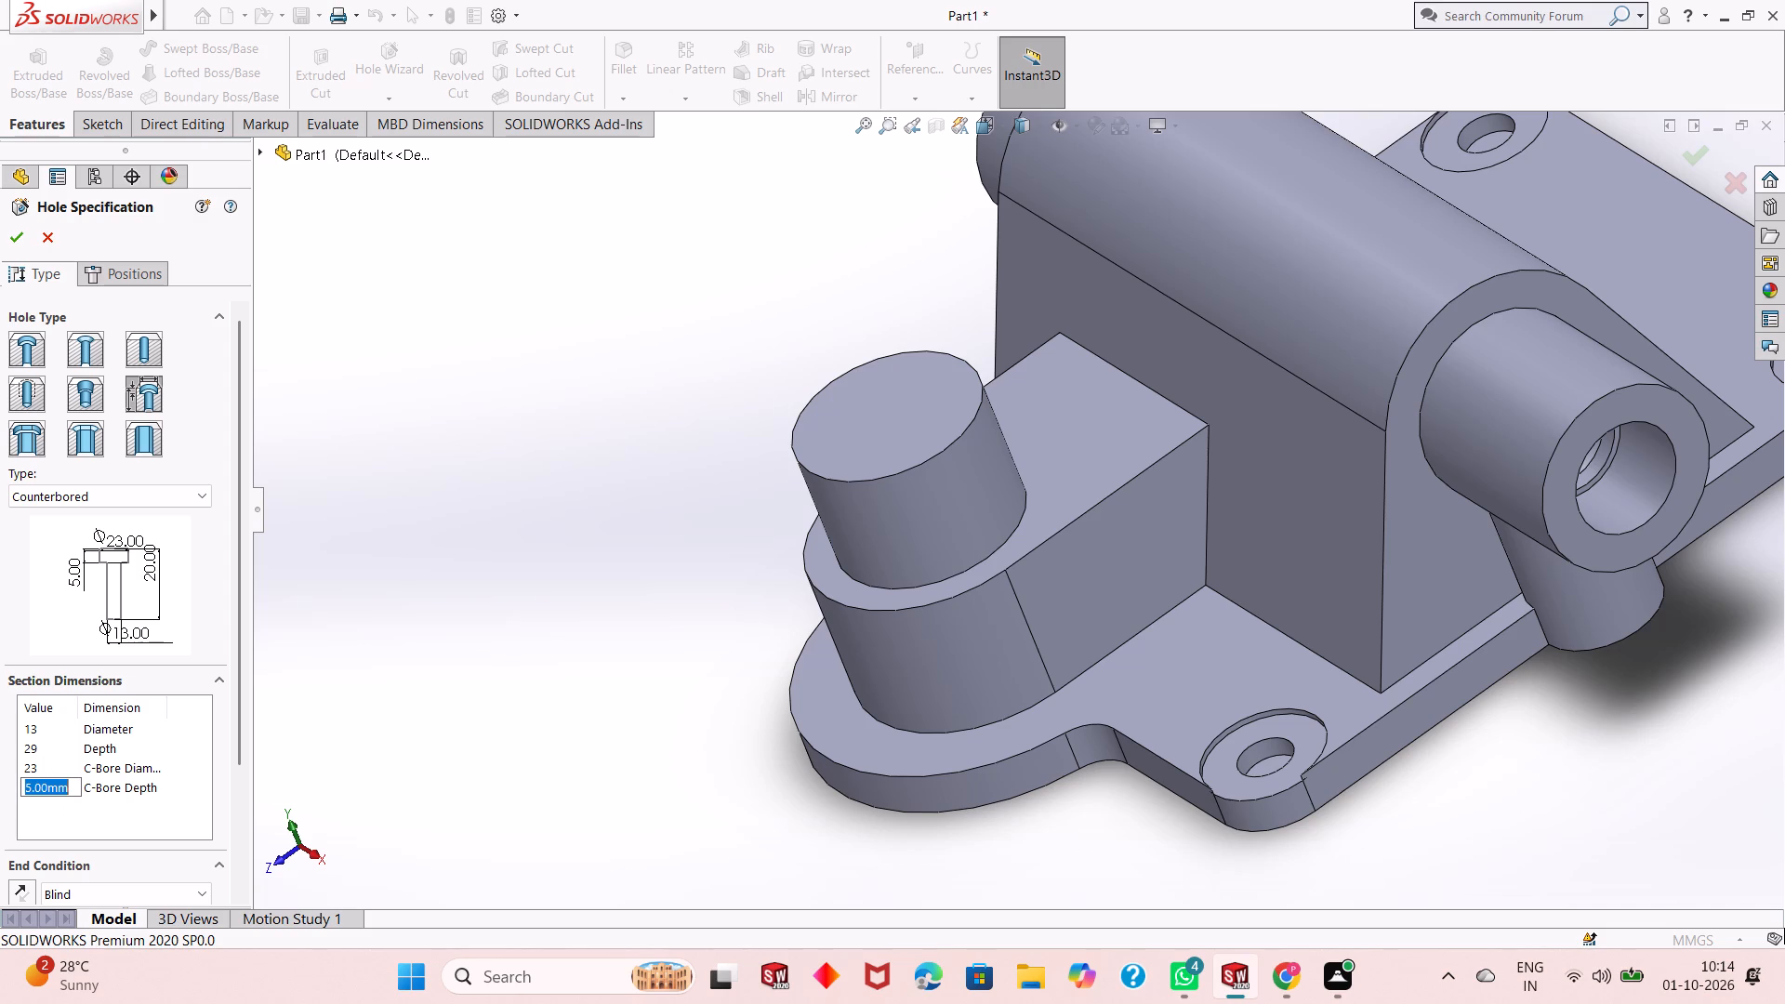
{"action": "key", "text": "5"}
{"action": "key", "text": "Return"}
Place the counterbored hole at the centre of the 30 mm round boss's top face and finish the hole.
{"action": "left_click", "coordinate": [126, 275]}
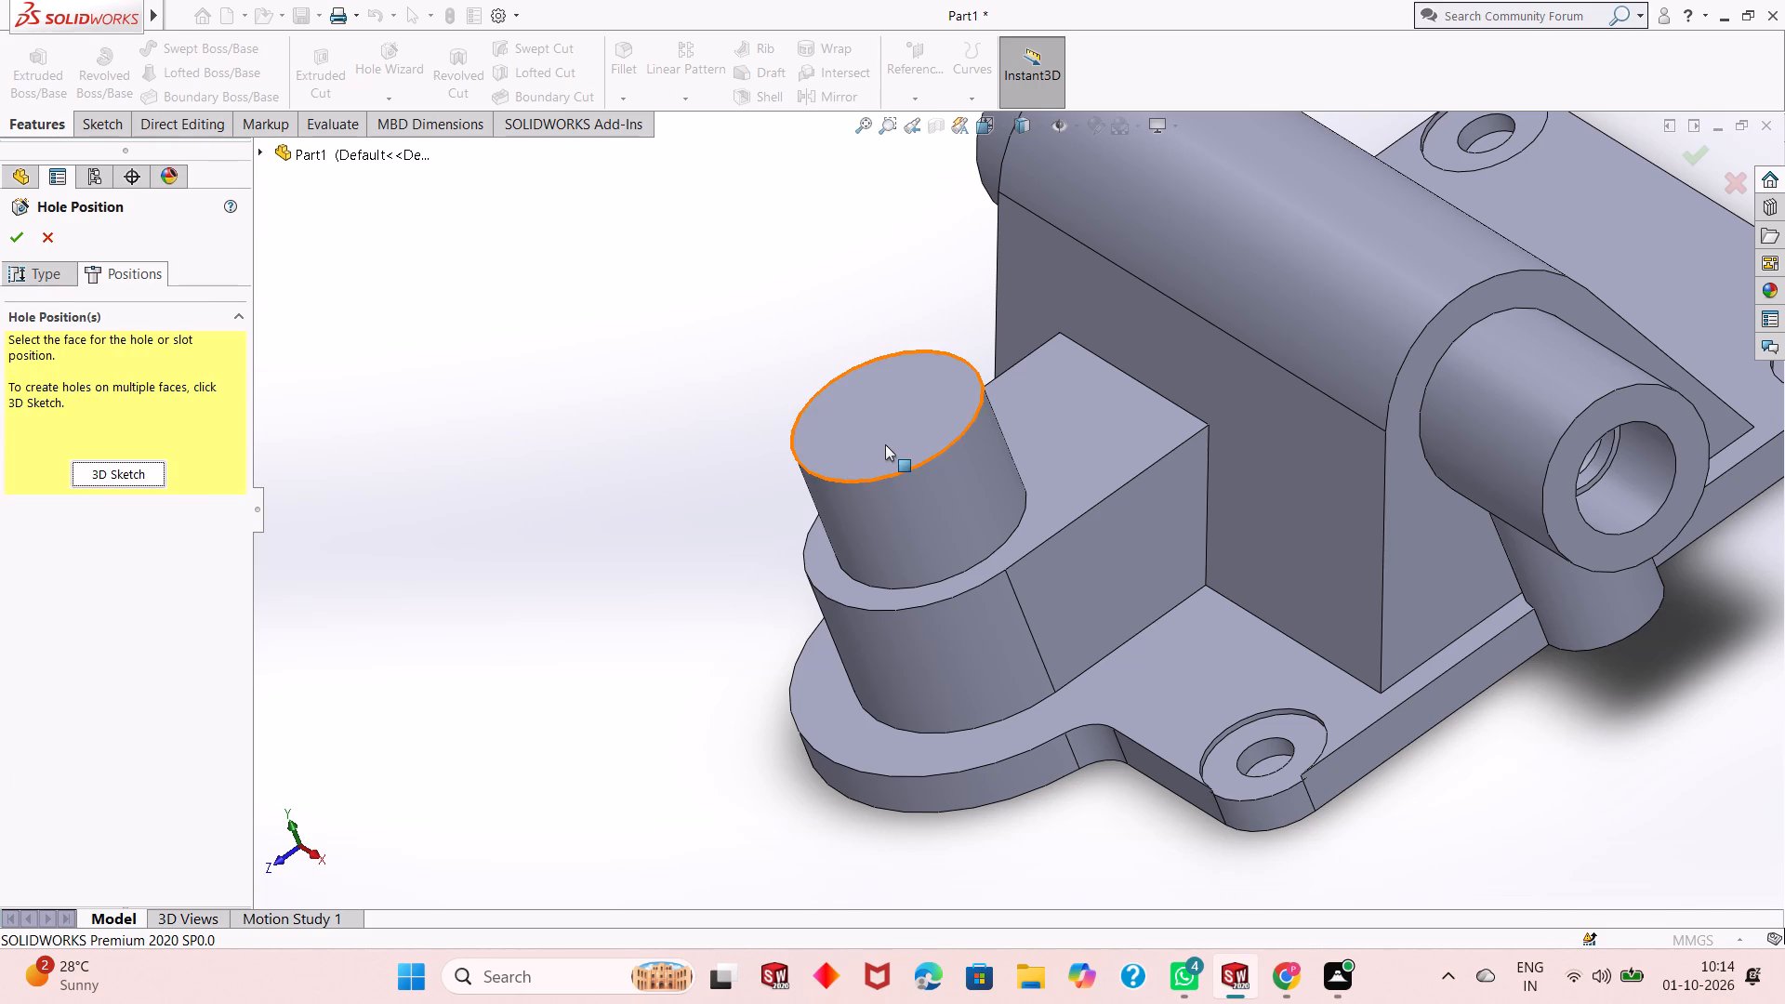
{"action": "left_click", "coordinate": [897, 431]}
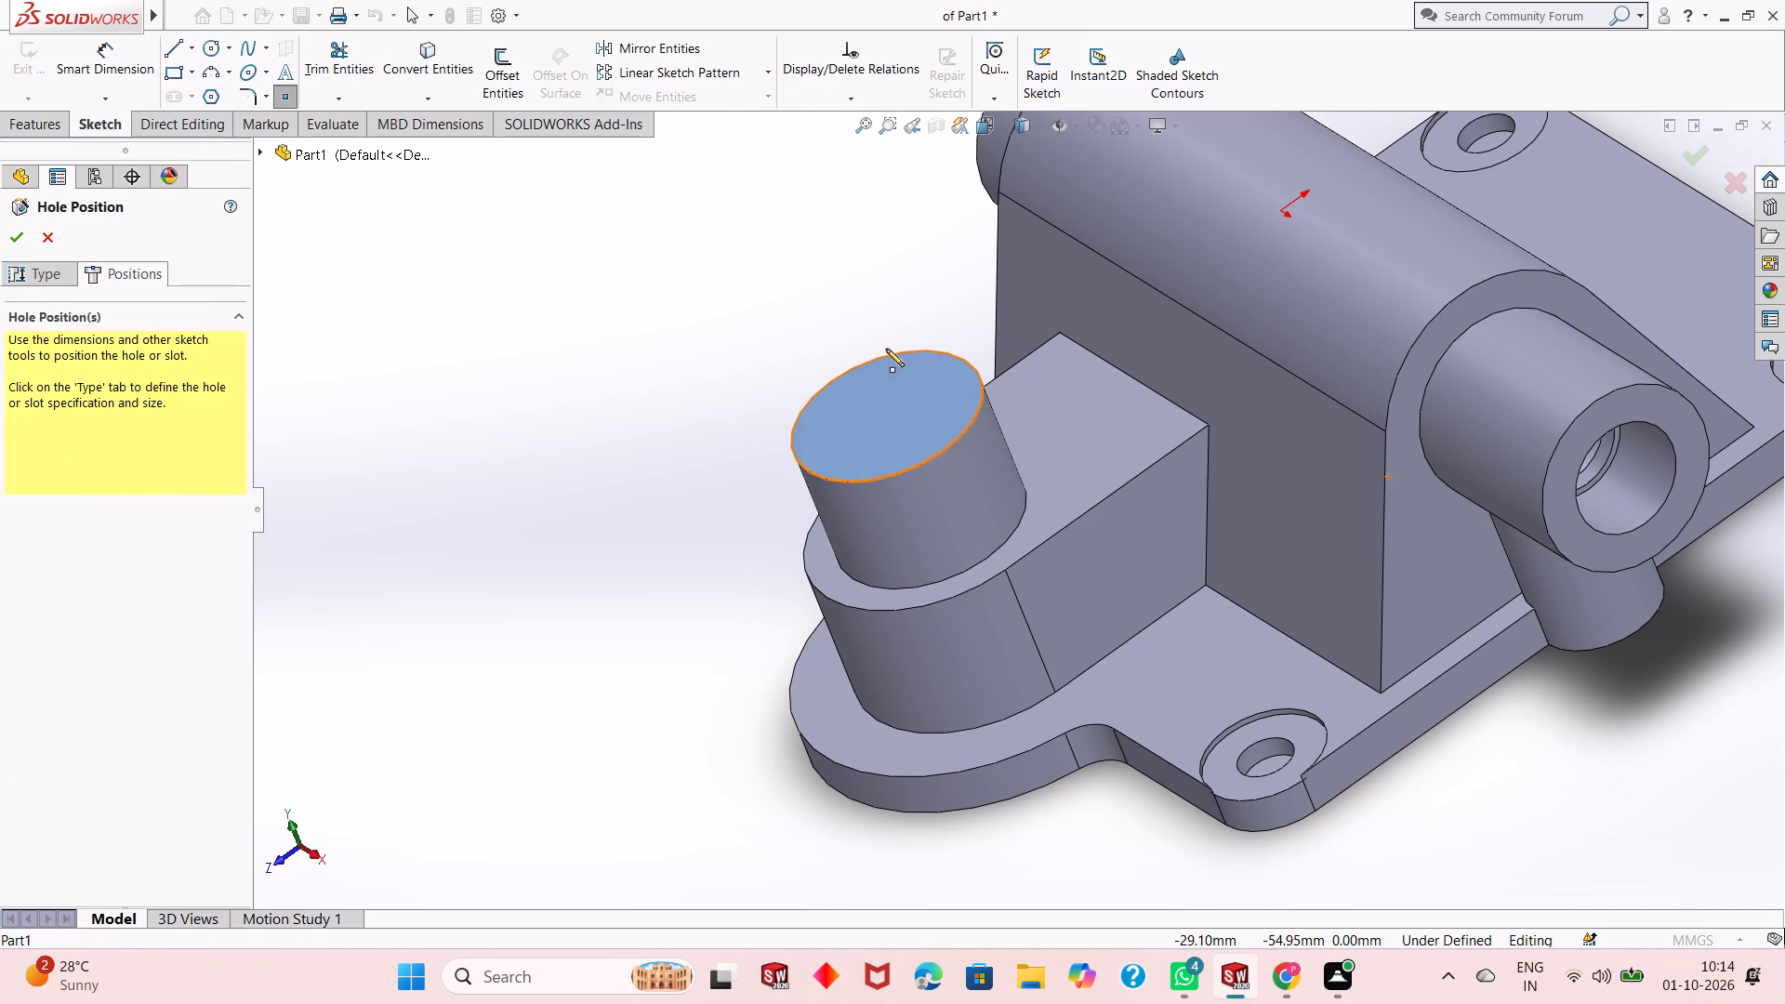
{"action": "left_click", "coordinate": [883, 413]}
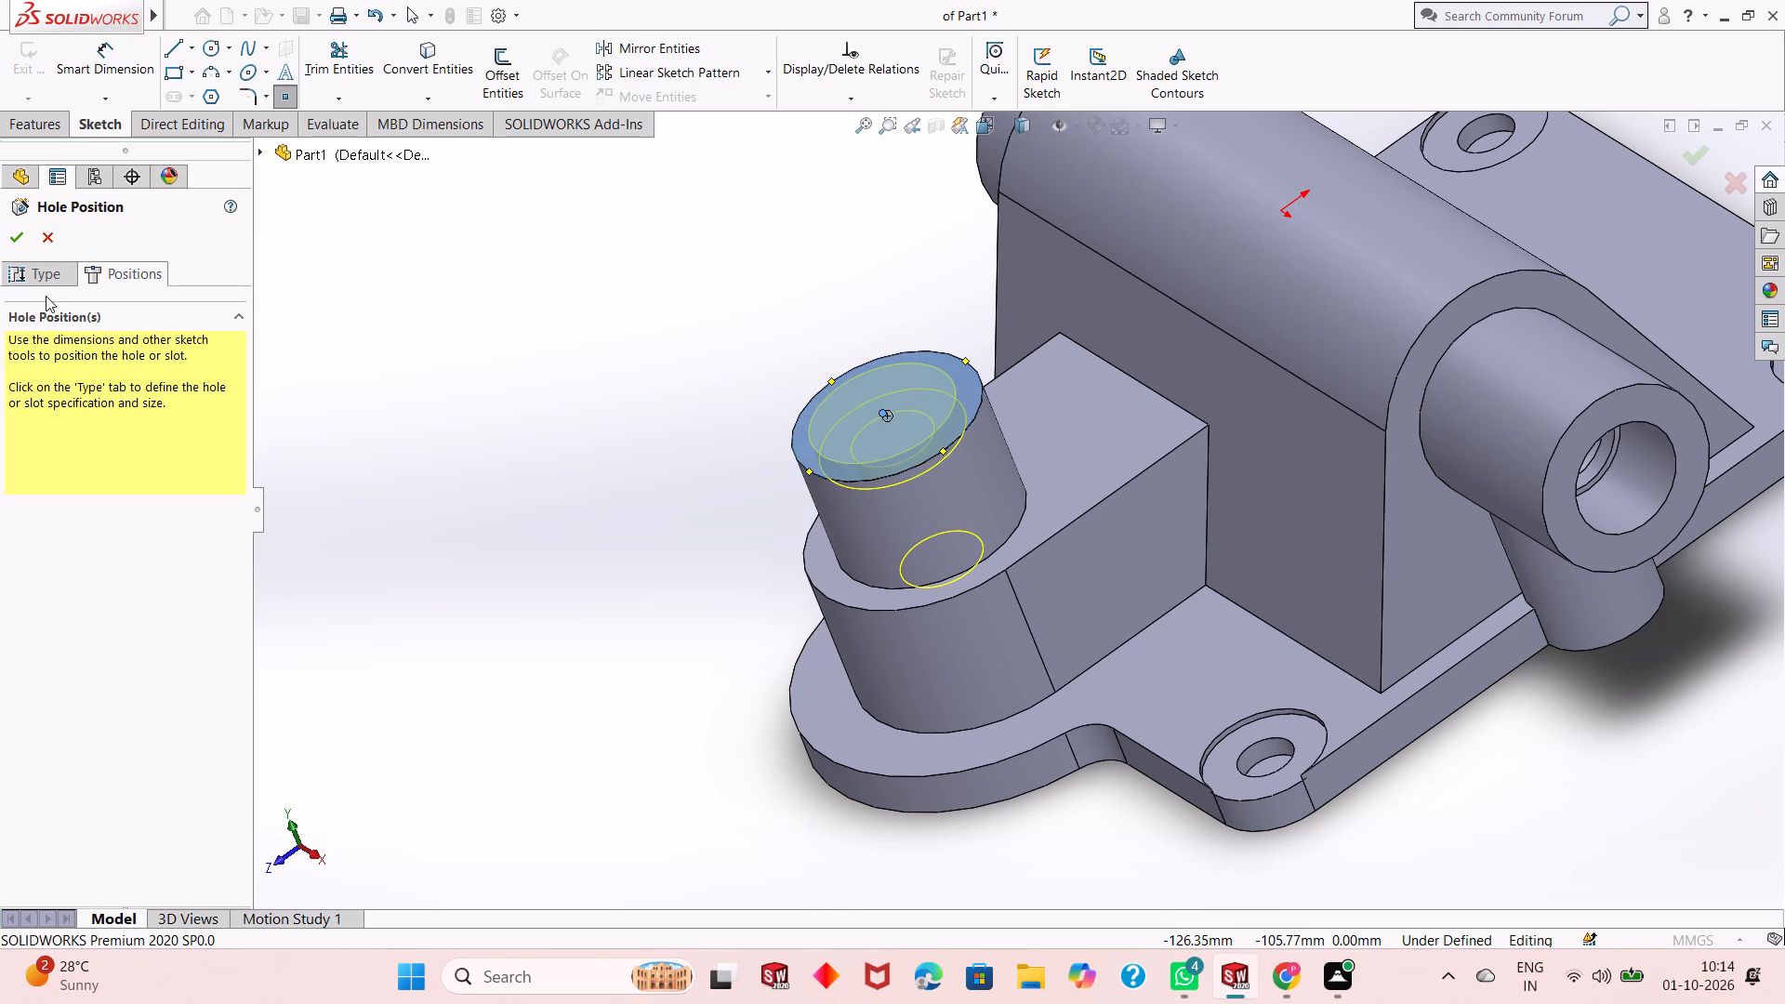
{"action": "left_click", "coordinate": [12, 247]}
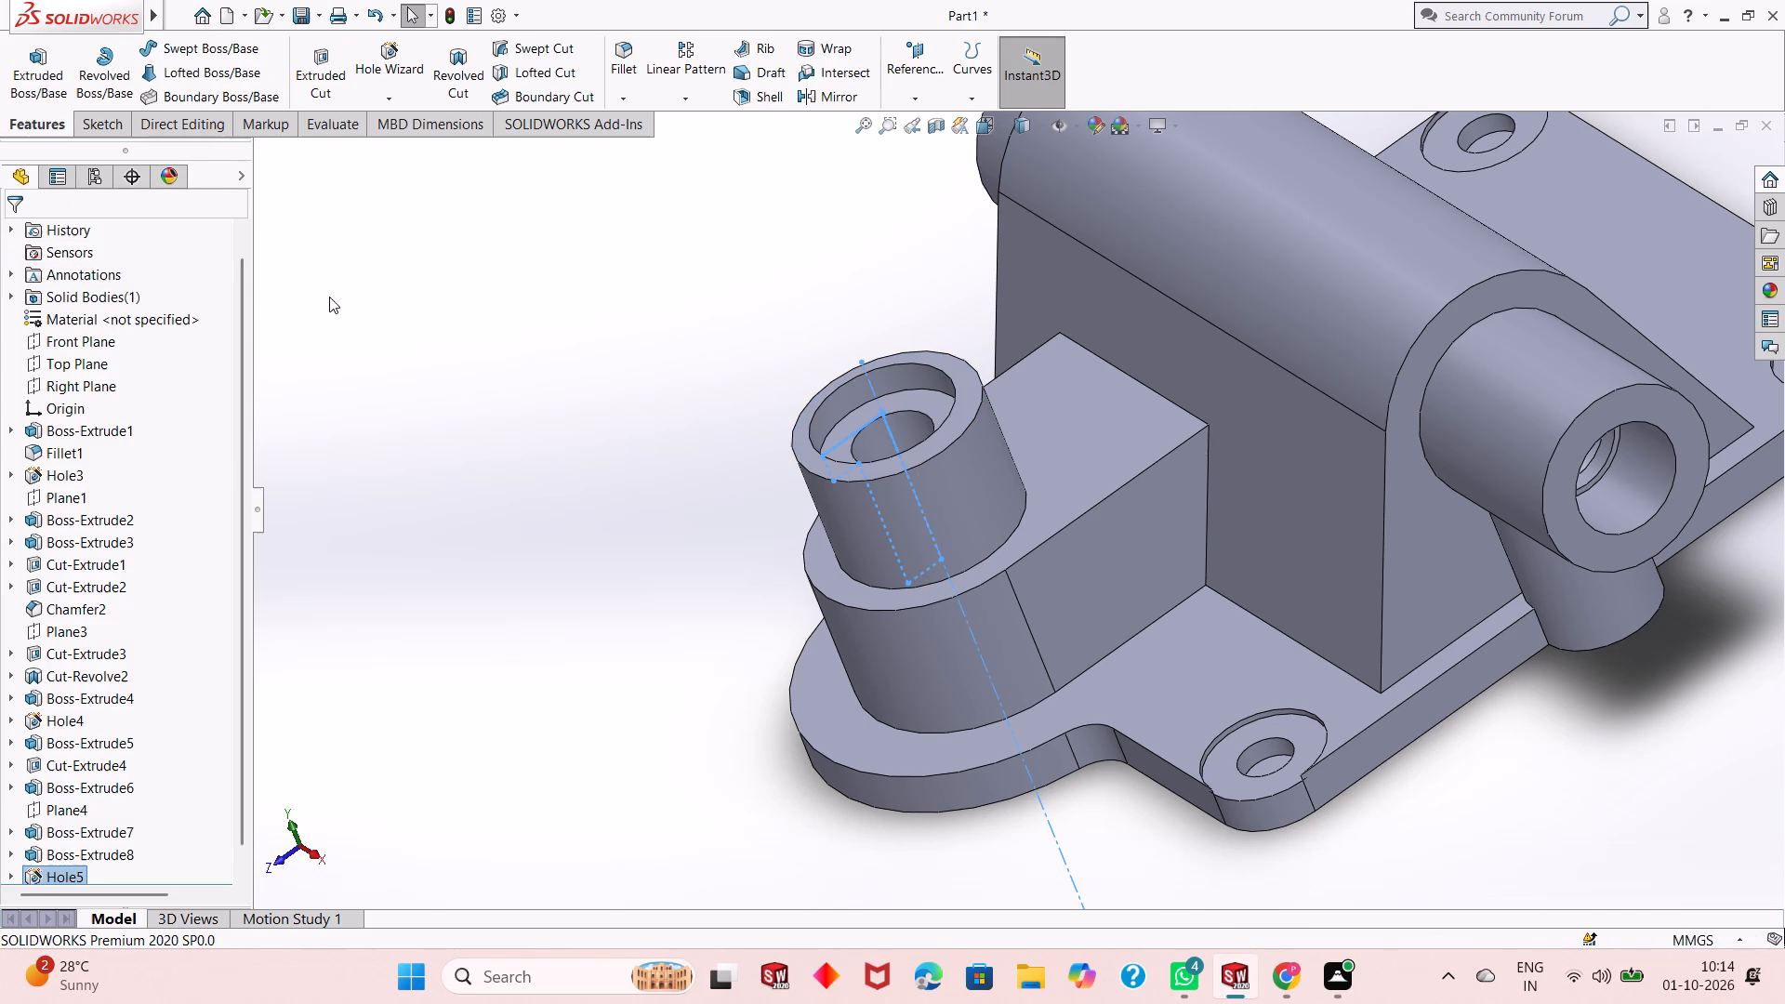
{"action": "left_click", "coordinate": [410, 385]}
Examine the counterbored boss and the rest of the bracket from above and from several sides.
{"action": "middle_click_drag", "start_coordinate": [656, 605], "coordinate": [710, 841]}
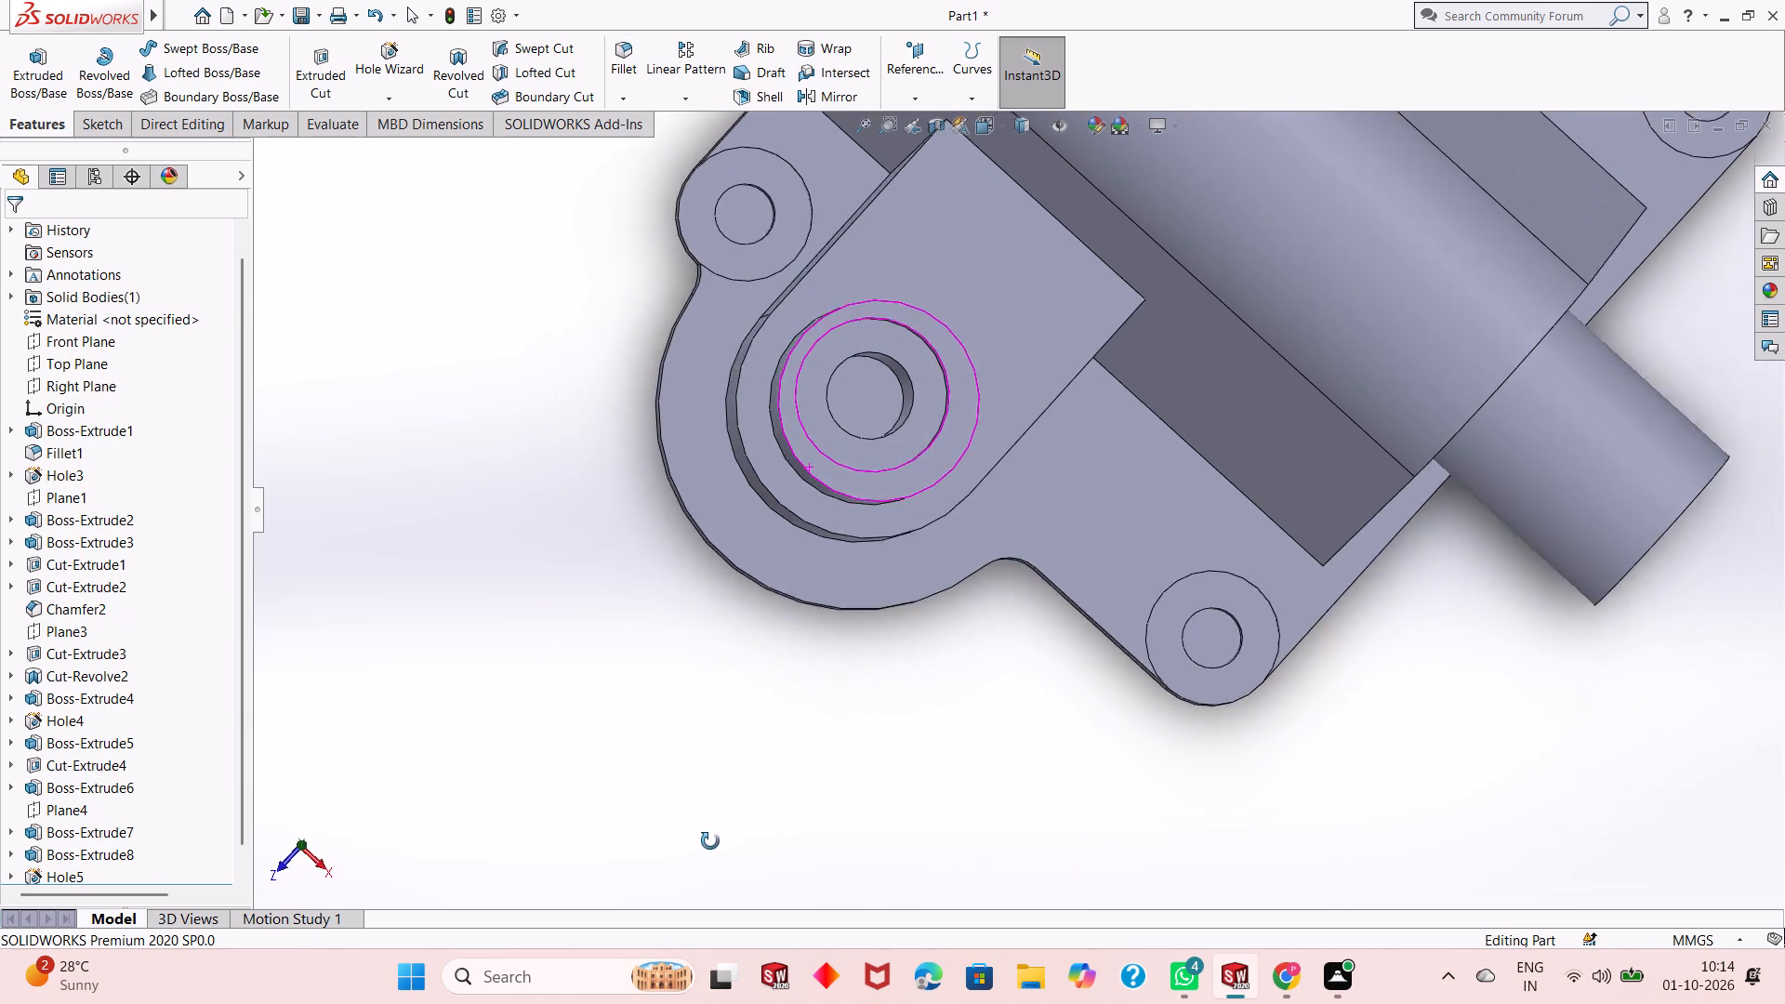
{"action": "middle_click_drag", "start_coordinate": [710, 841], "coordinate": [721, 538]}
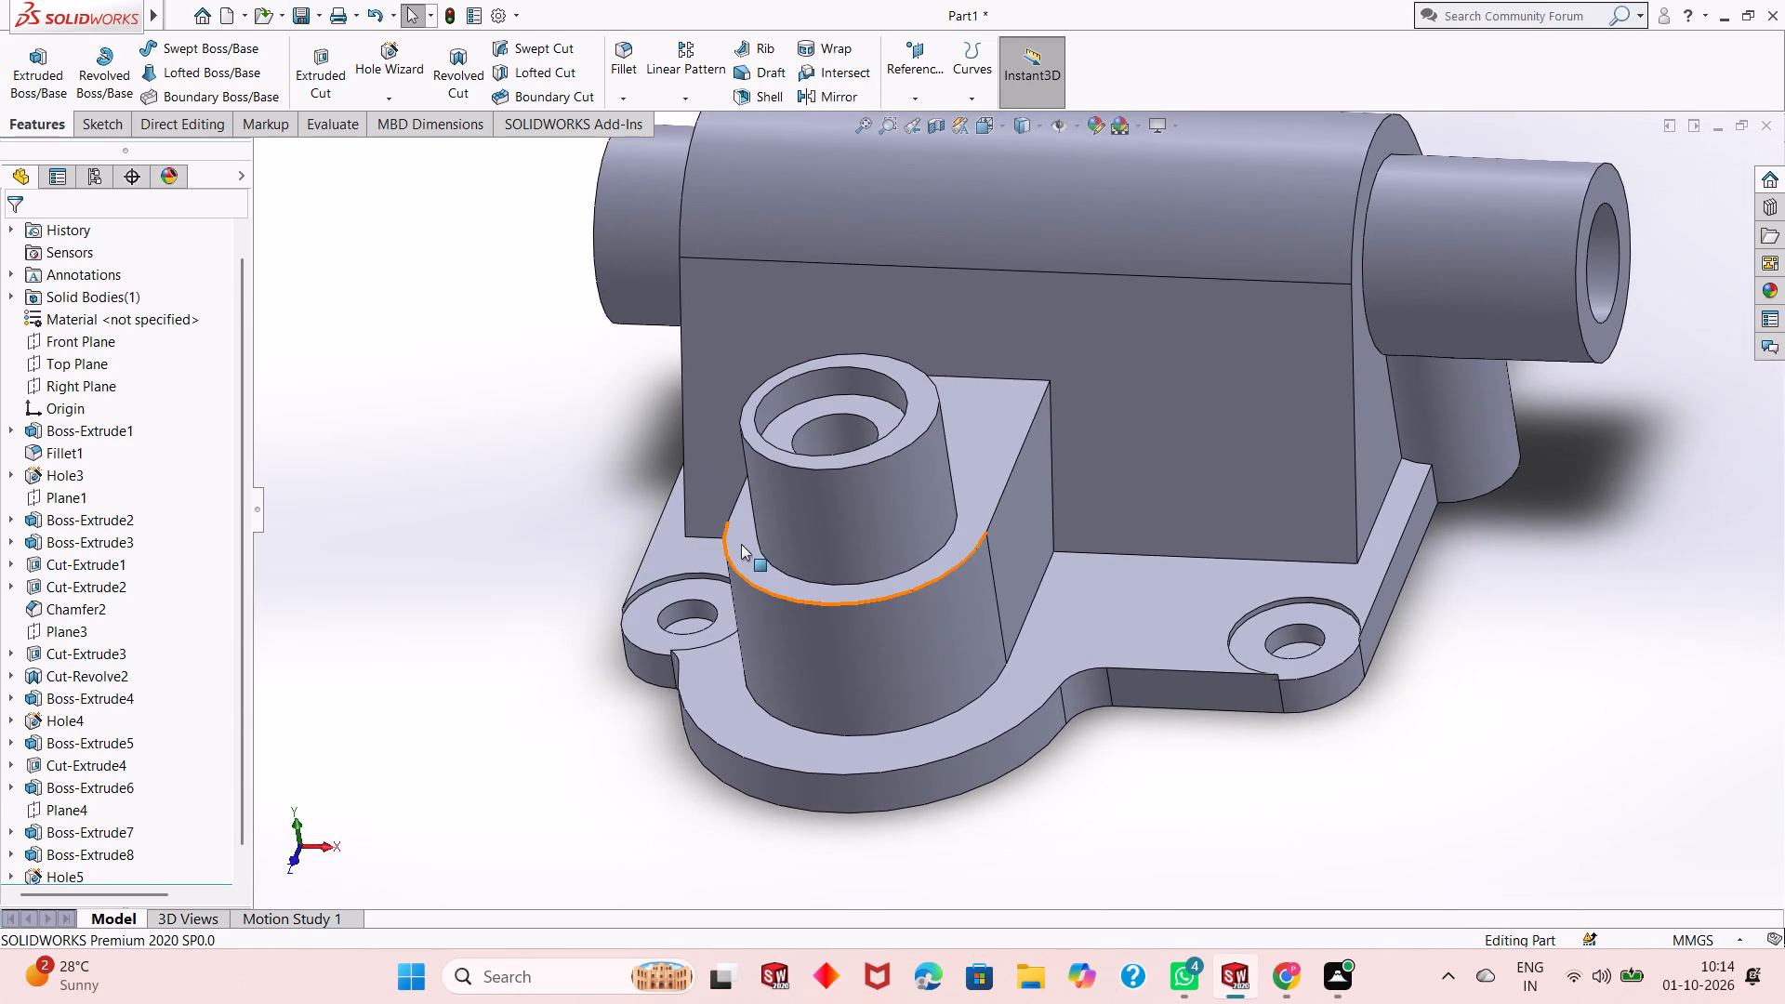
{"action": "scroll", "coordinate": [760, 552], "scroll_direction": "up", "scroll_amount": 2}
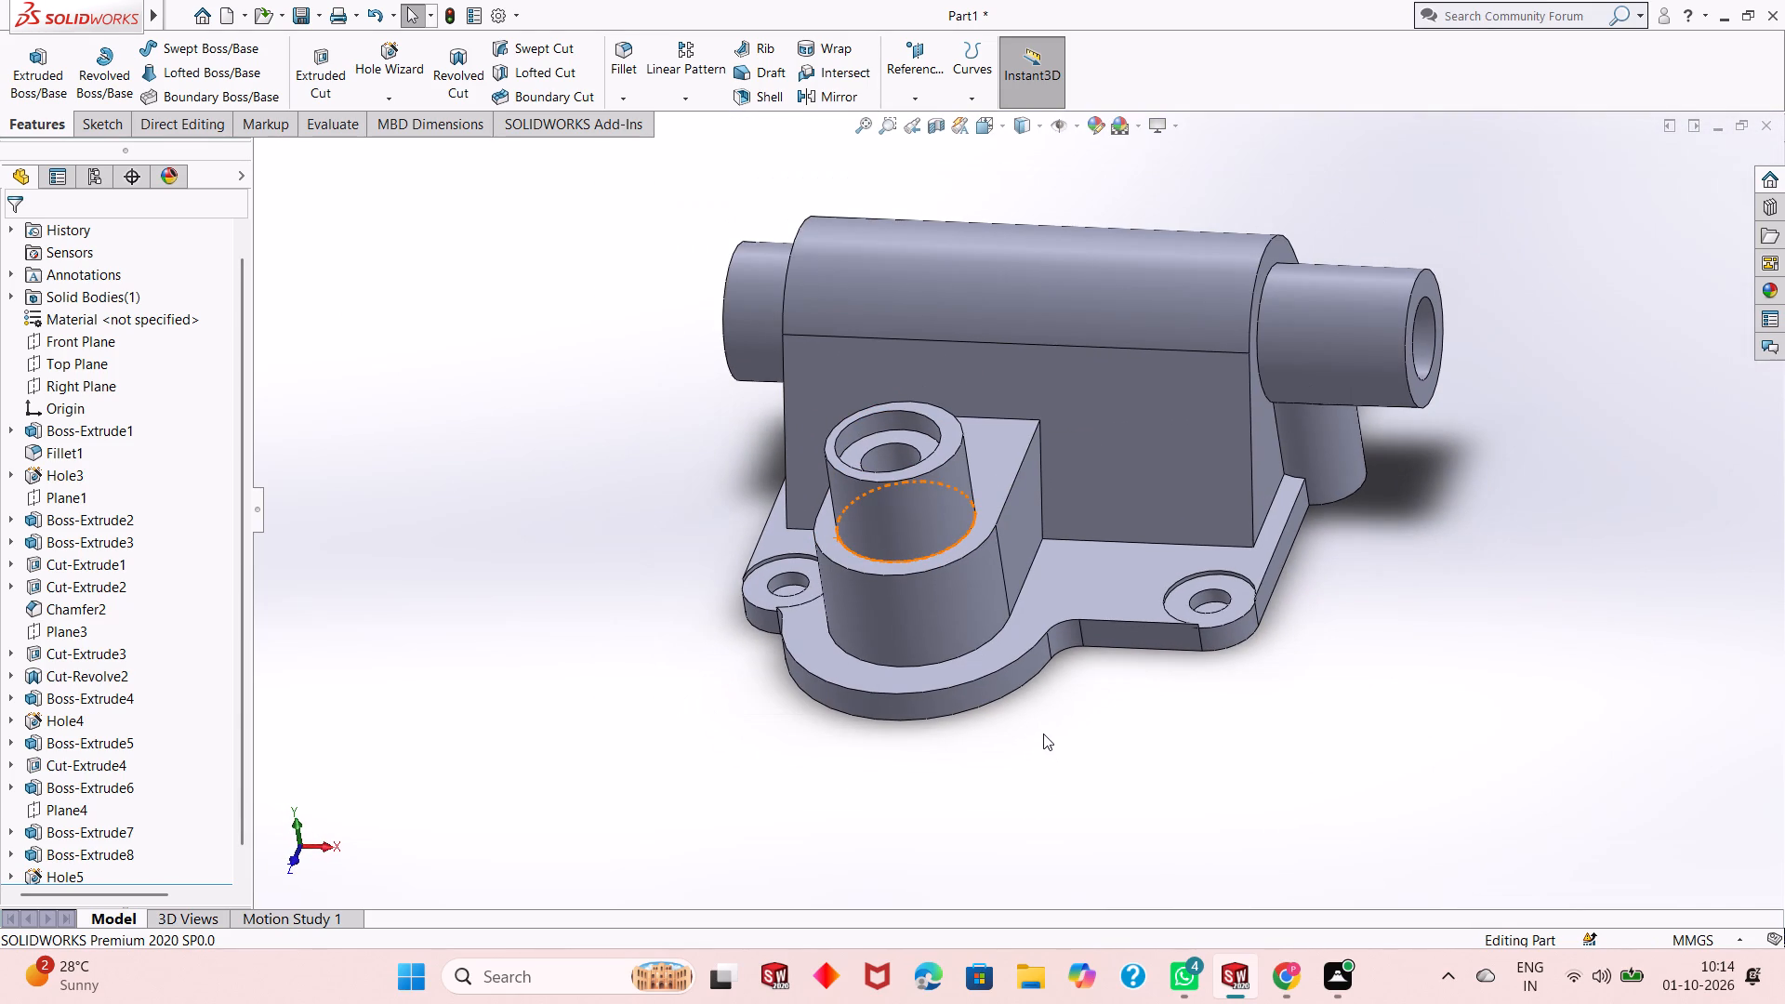
{"action": "middle_click_drag", "start_coordinate": [1043, 733], "coordinate": [934, 669]}
{"action": "scroll", "coordinate": [922, 651], "scroll_direction": "up", "scroll_amount": 1}
{"action": "scroll", "coordinate": [900, 334], "scroll_direction": "down", "scroll_amount": 2}
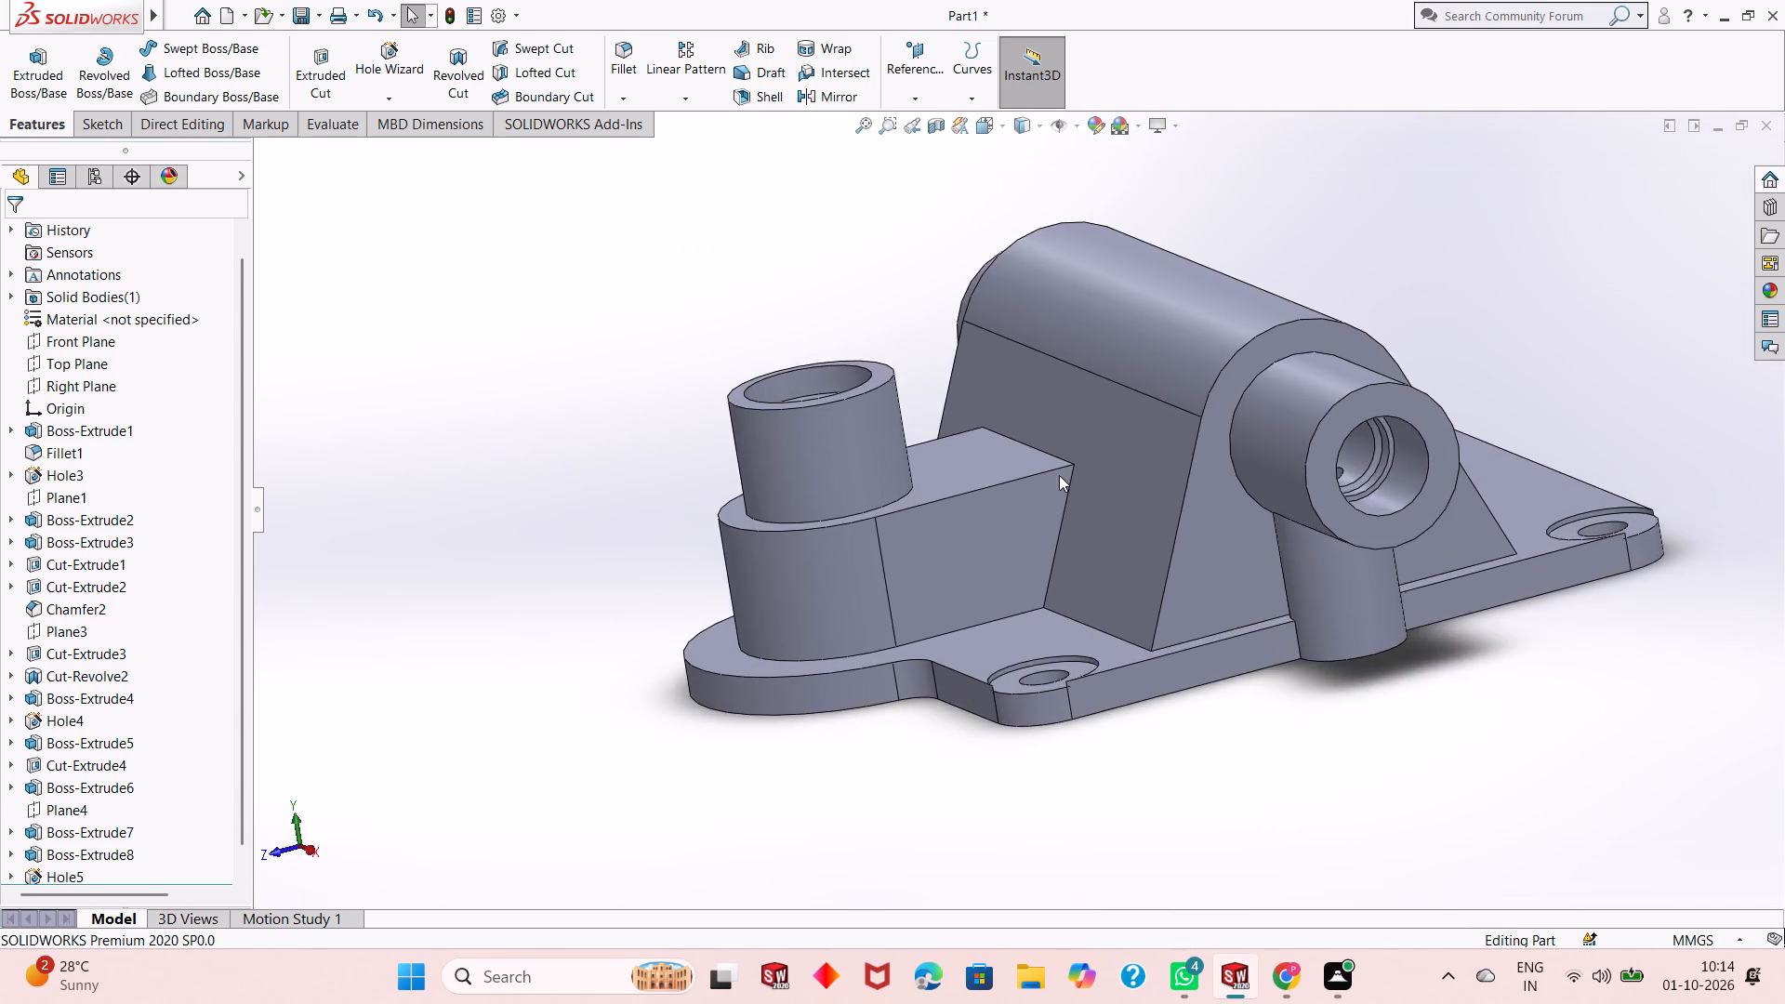
{"action": "scroll", "coordinate": [1059, 476], "scroll_direction": "down", "scroll_amount": 3}
{"action": "scroll", "coordinate": [924, 595], "scroll_direction": "up", "scroll_amount": 5}
{"action": "middle_click_drag", "start_coordinate": [746, 737], "coordinate": [773, 670]}
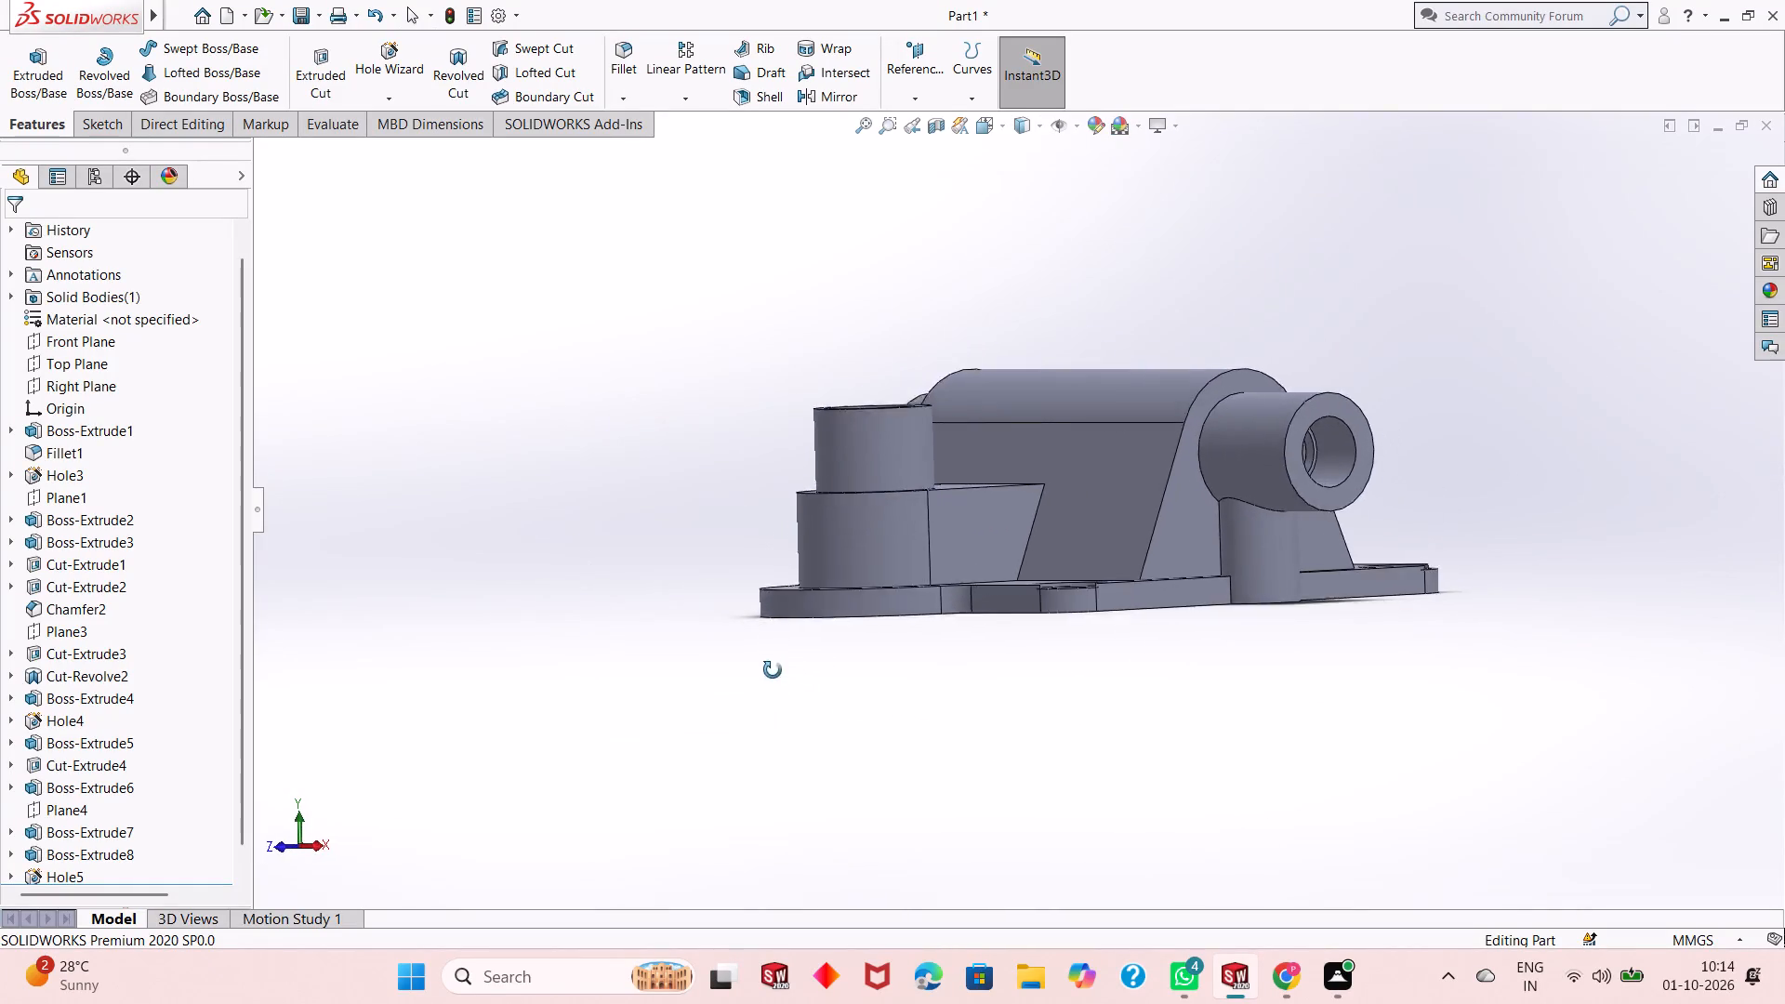
{"action": "middle_click_drag", "start_coordinate": [773, 670], "coordinate": [746, 702]}
{"action": "scroll", "coordinate": [1051, 490], "scroll_direction": "down", "scroll_amount": 4}
{"action": "scroll", "coordinate": [760, 578], "scroll_direction": "up", "scroll_amount": 5}
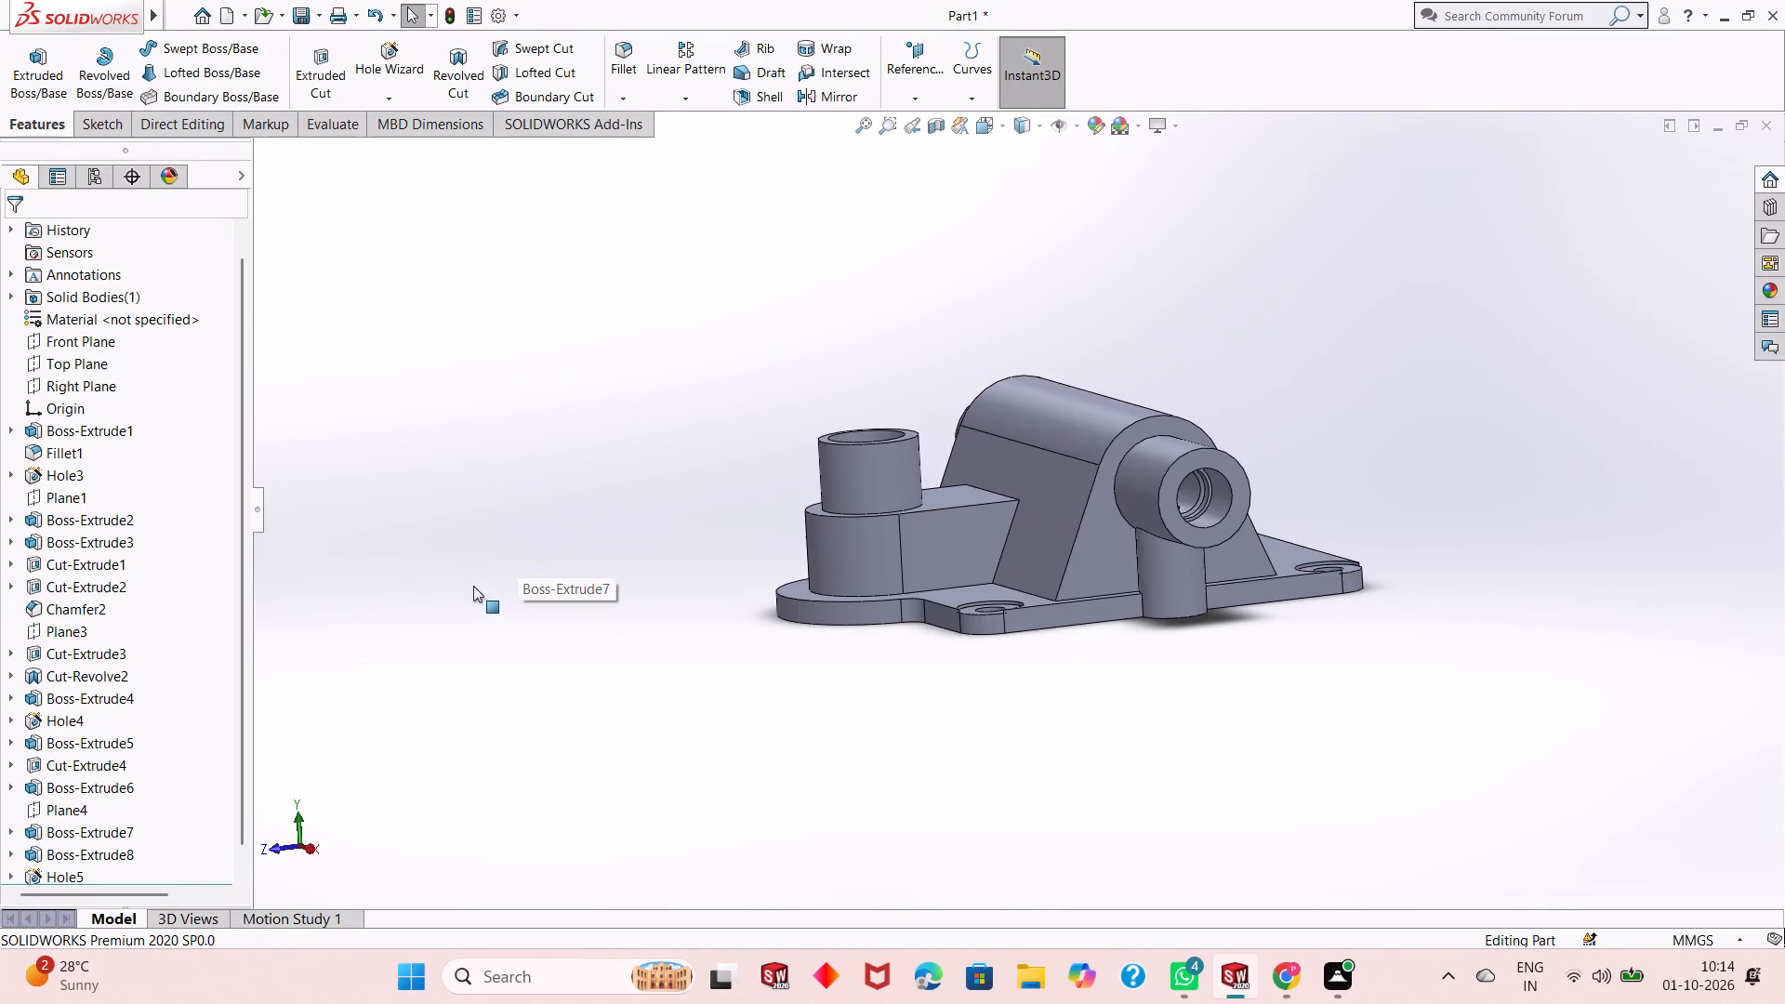
{"action": "middle_click", "coordinate": [473, 593]}
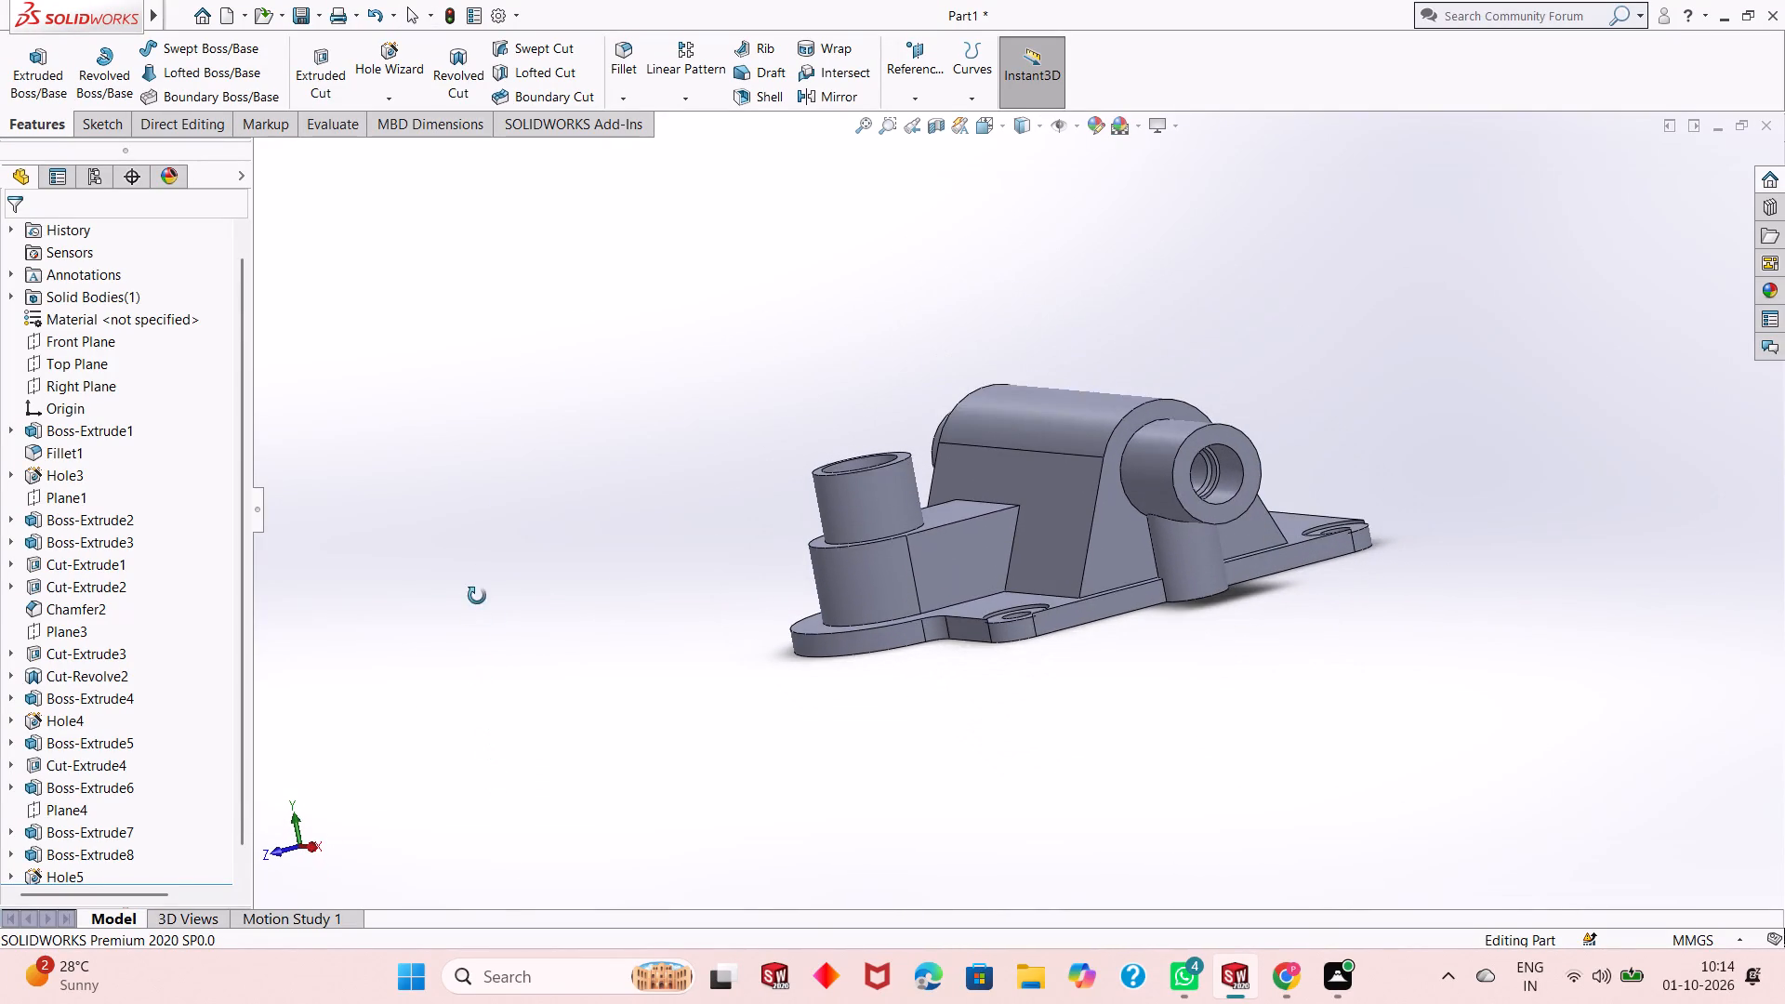
{"action": "scroll", "coordinate": [1013, 521], "scroll_direction": "down", "scroll_amount": 2}
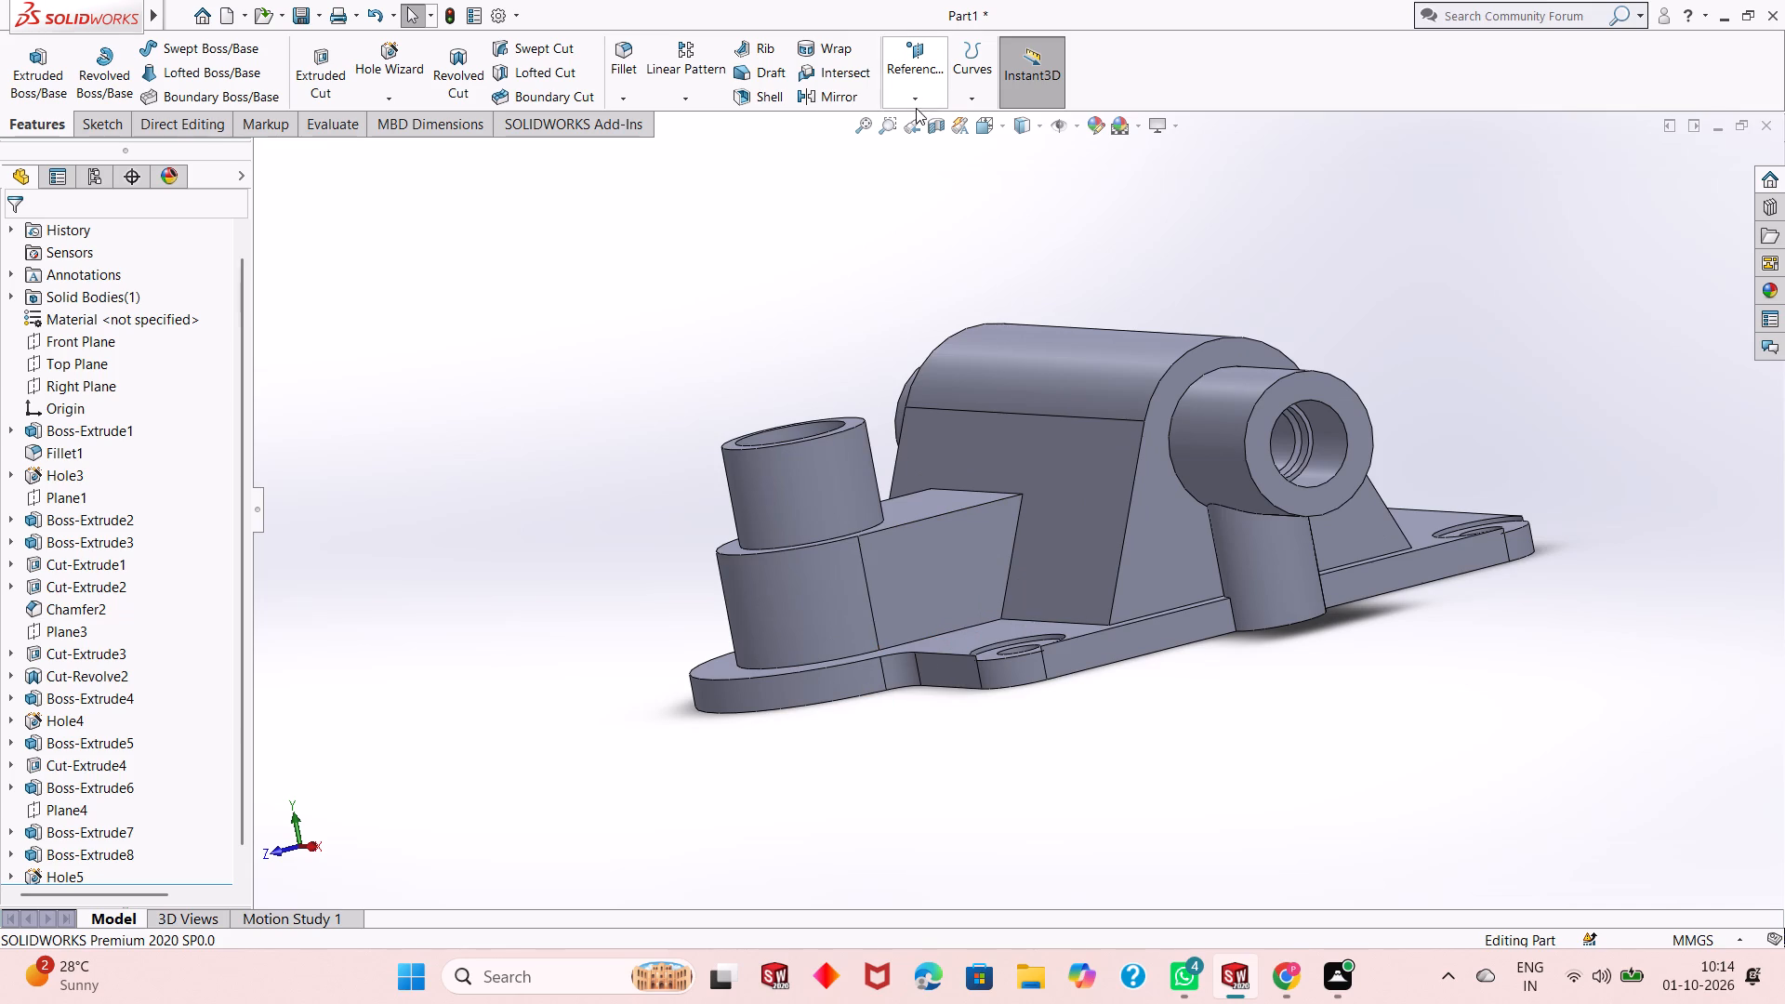
Cut the display with a planar section view on the Right Plane at 0 mm offset.
{"action": "left_click", "coordinate": [939, 125]}
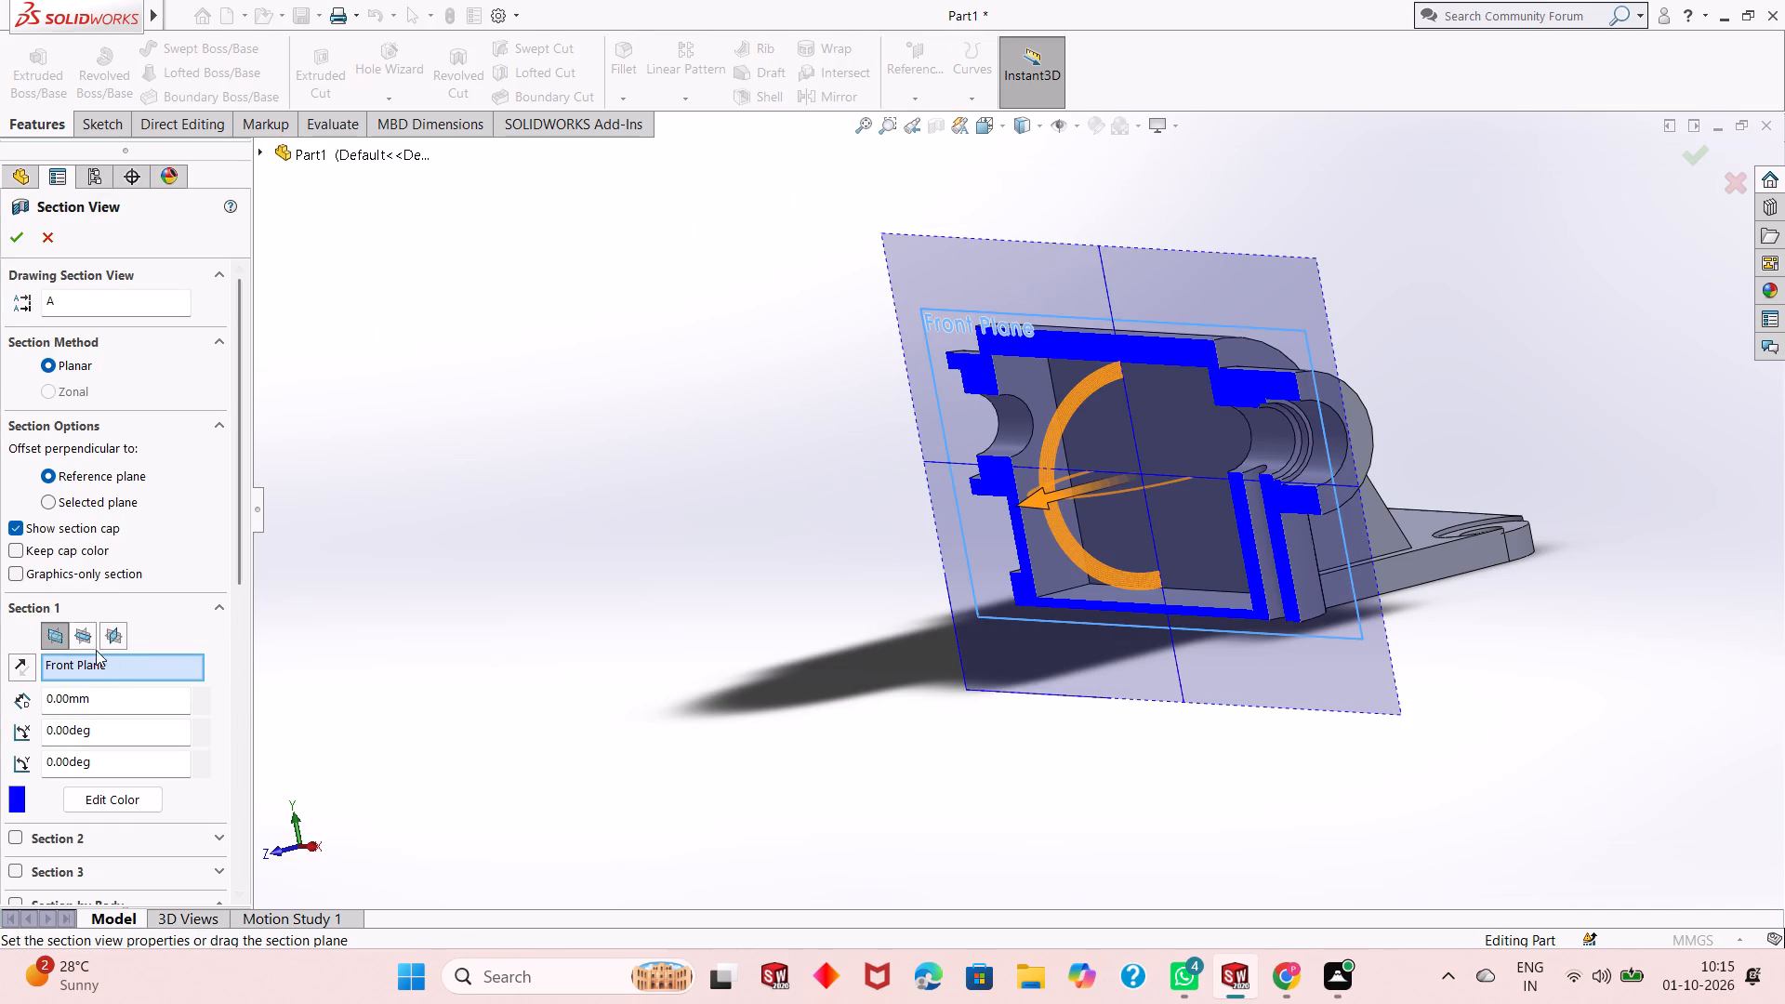
{"action": "left_click", "coordinate": [86, 640]}
{"action": "left_click", "coordinate": [115, 633]}
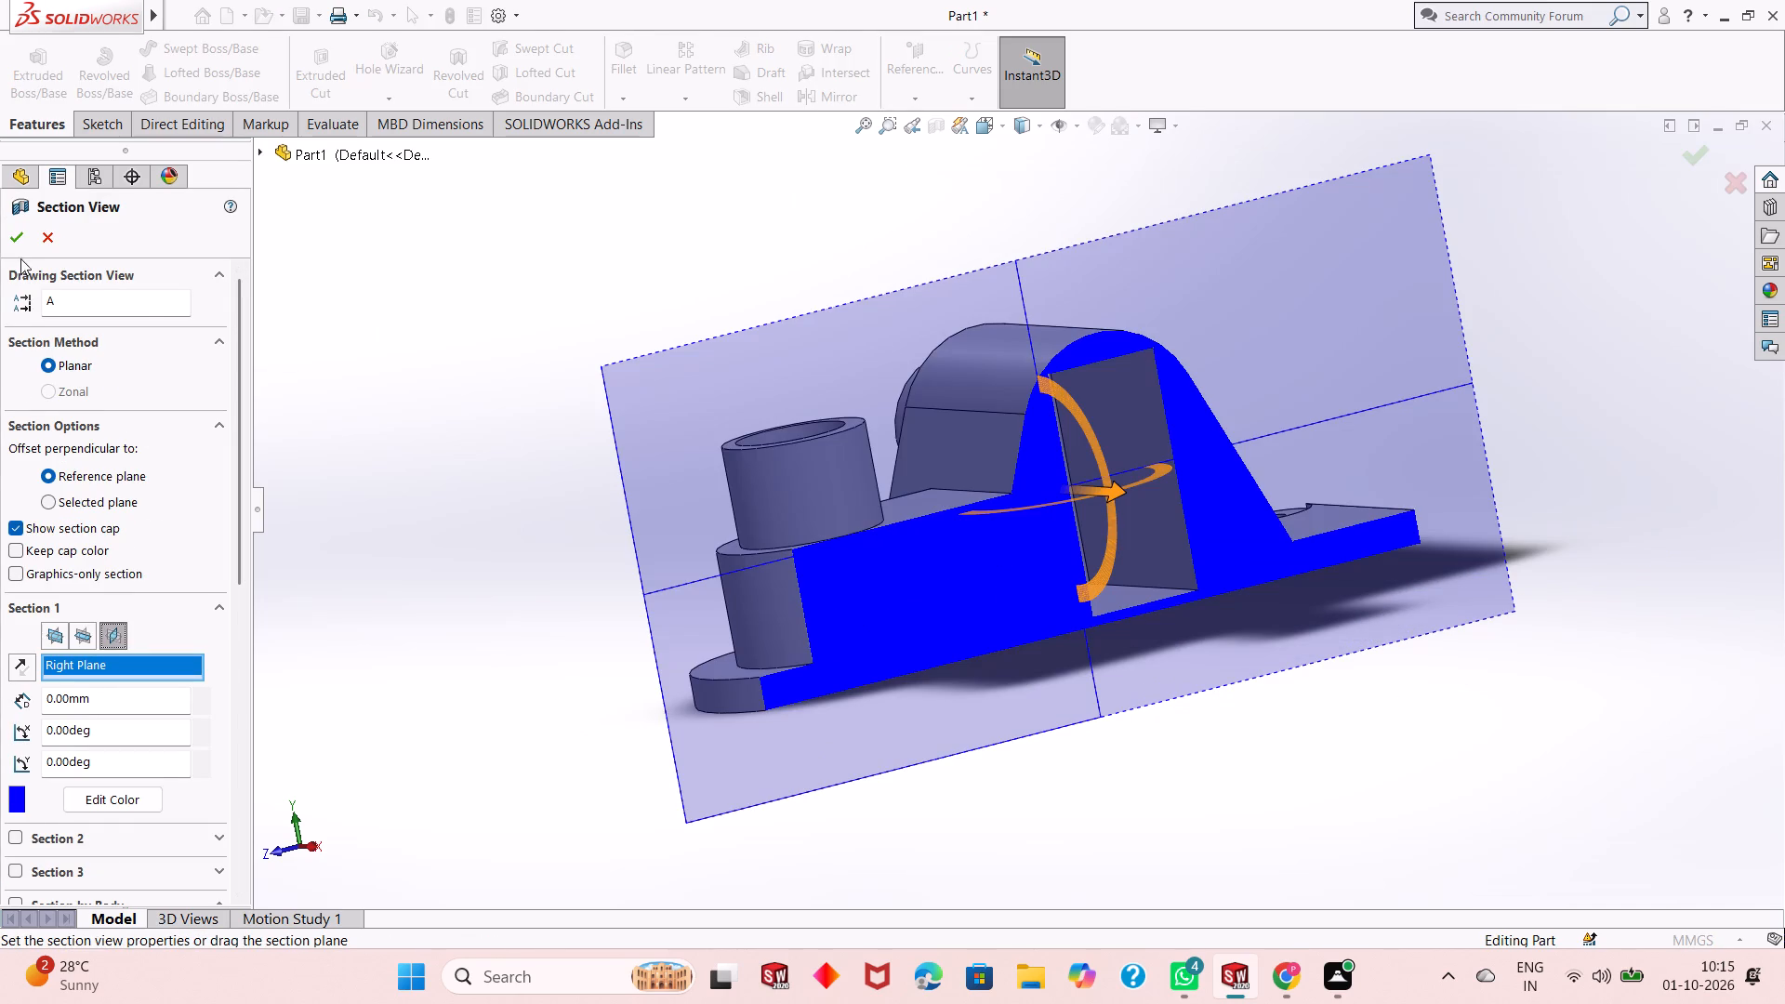
{"action": "left_click", "coordinate": [7, 234]}
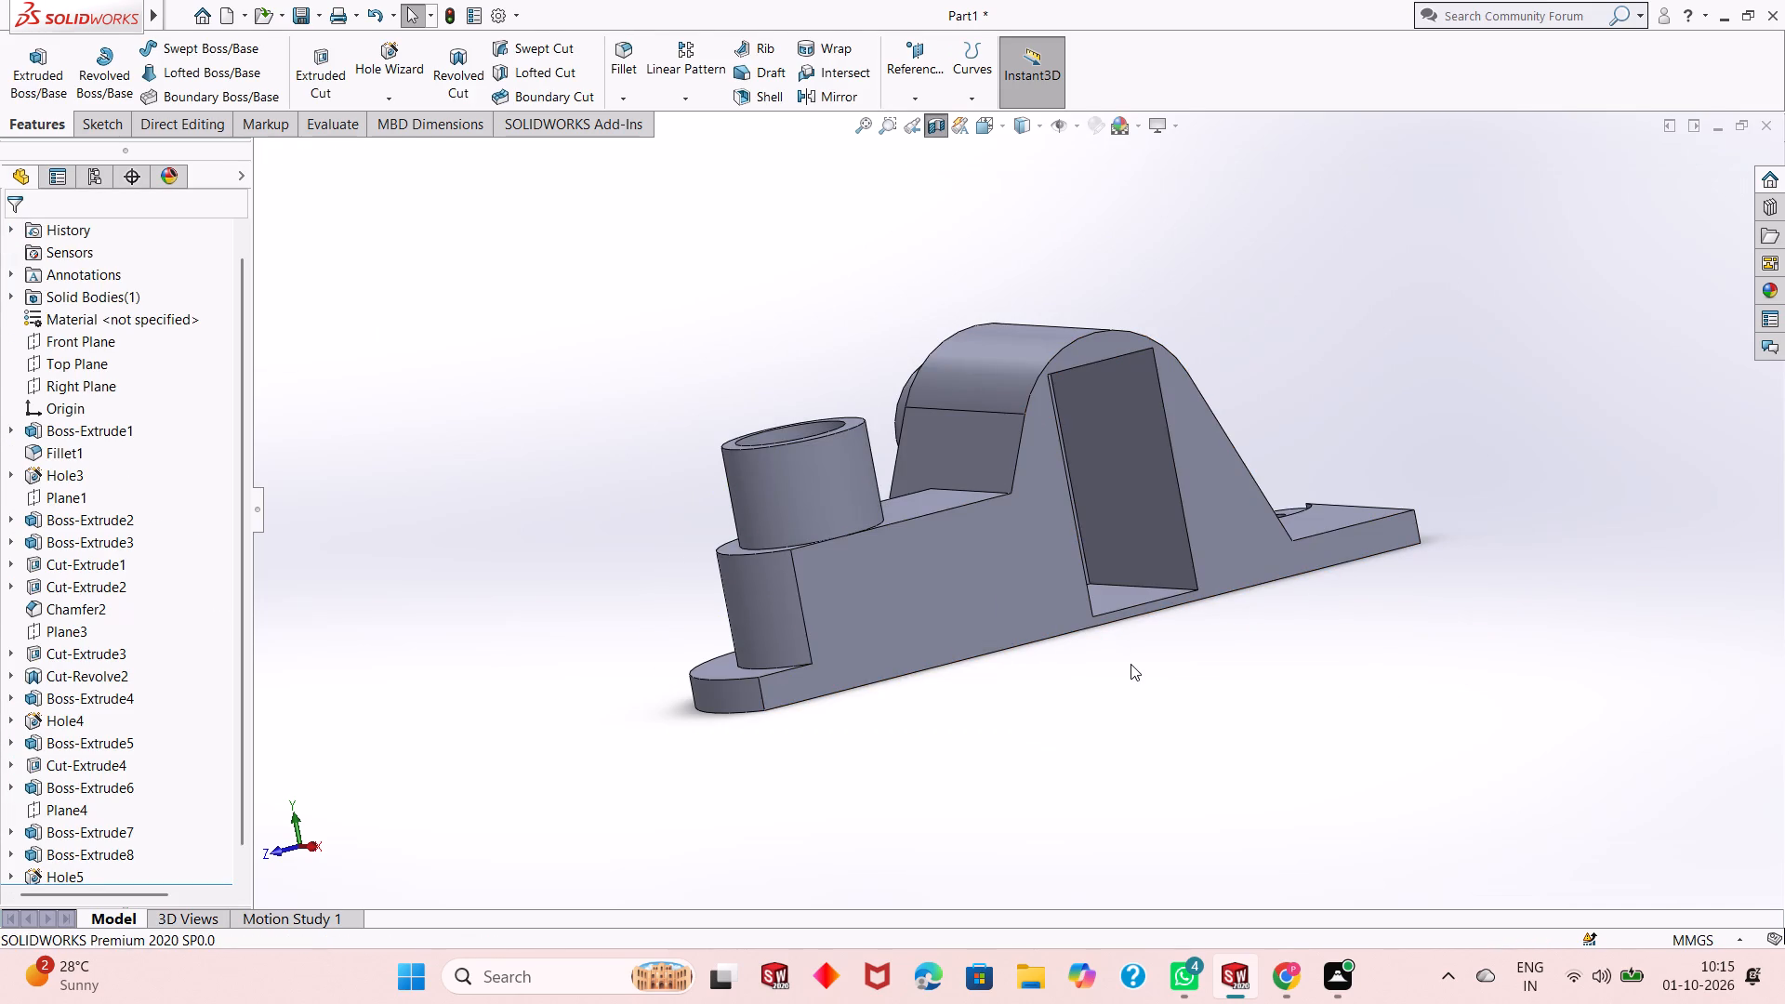
Examine the sectioned bracket, checking the hollow body, the solid U-shaped boss and the round boss at the cut.
{"action": "middle_click_drag", "start_coordinate": [1130, 664], "coordinate": [1072, 667]}
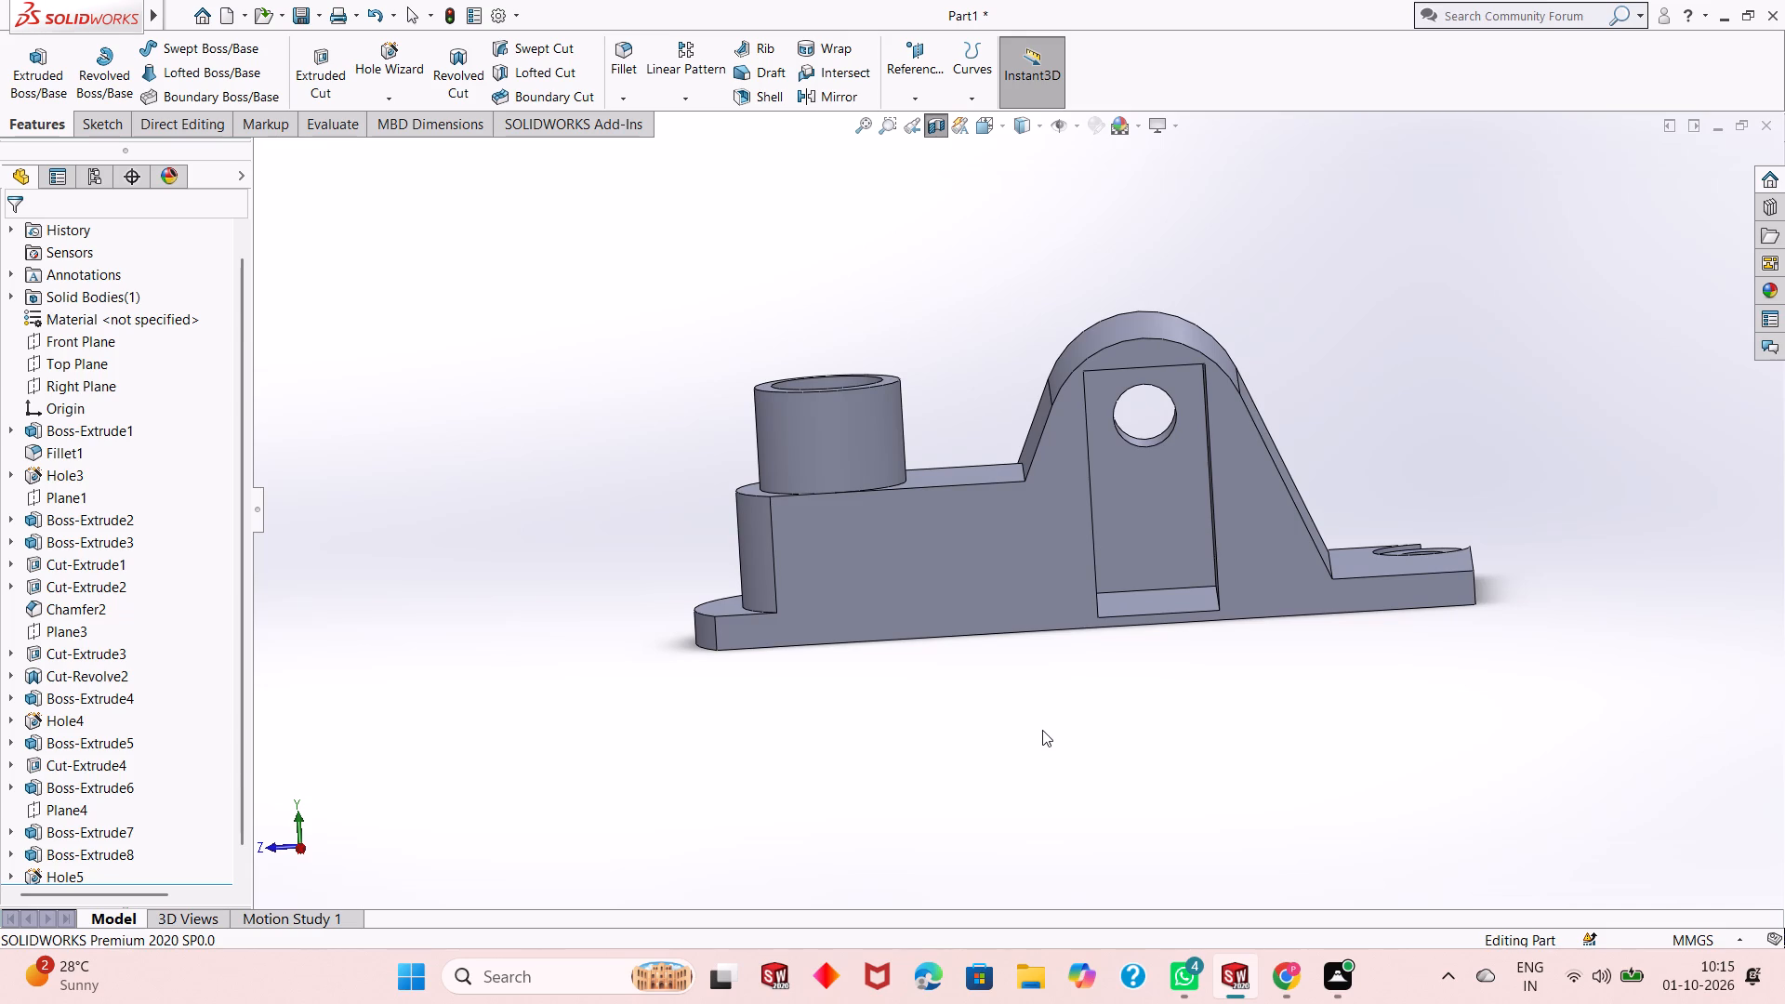
{"action": "middle_click_drag", "start_coordinate": [1042, 732], "coordinate": [1041, 707]}
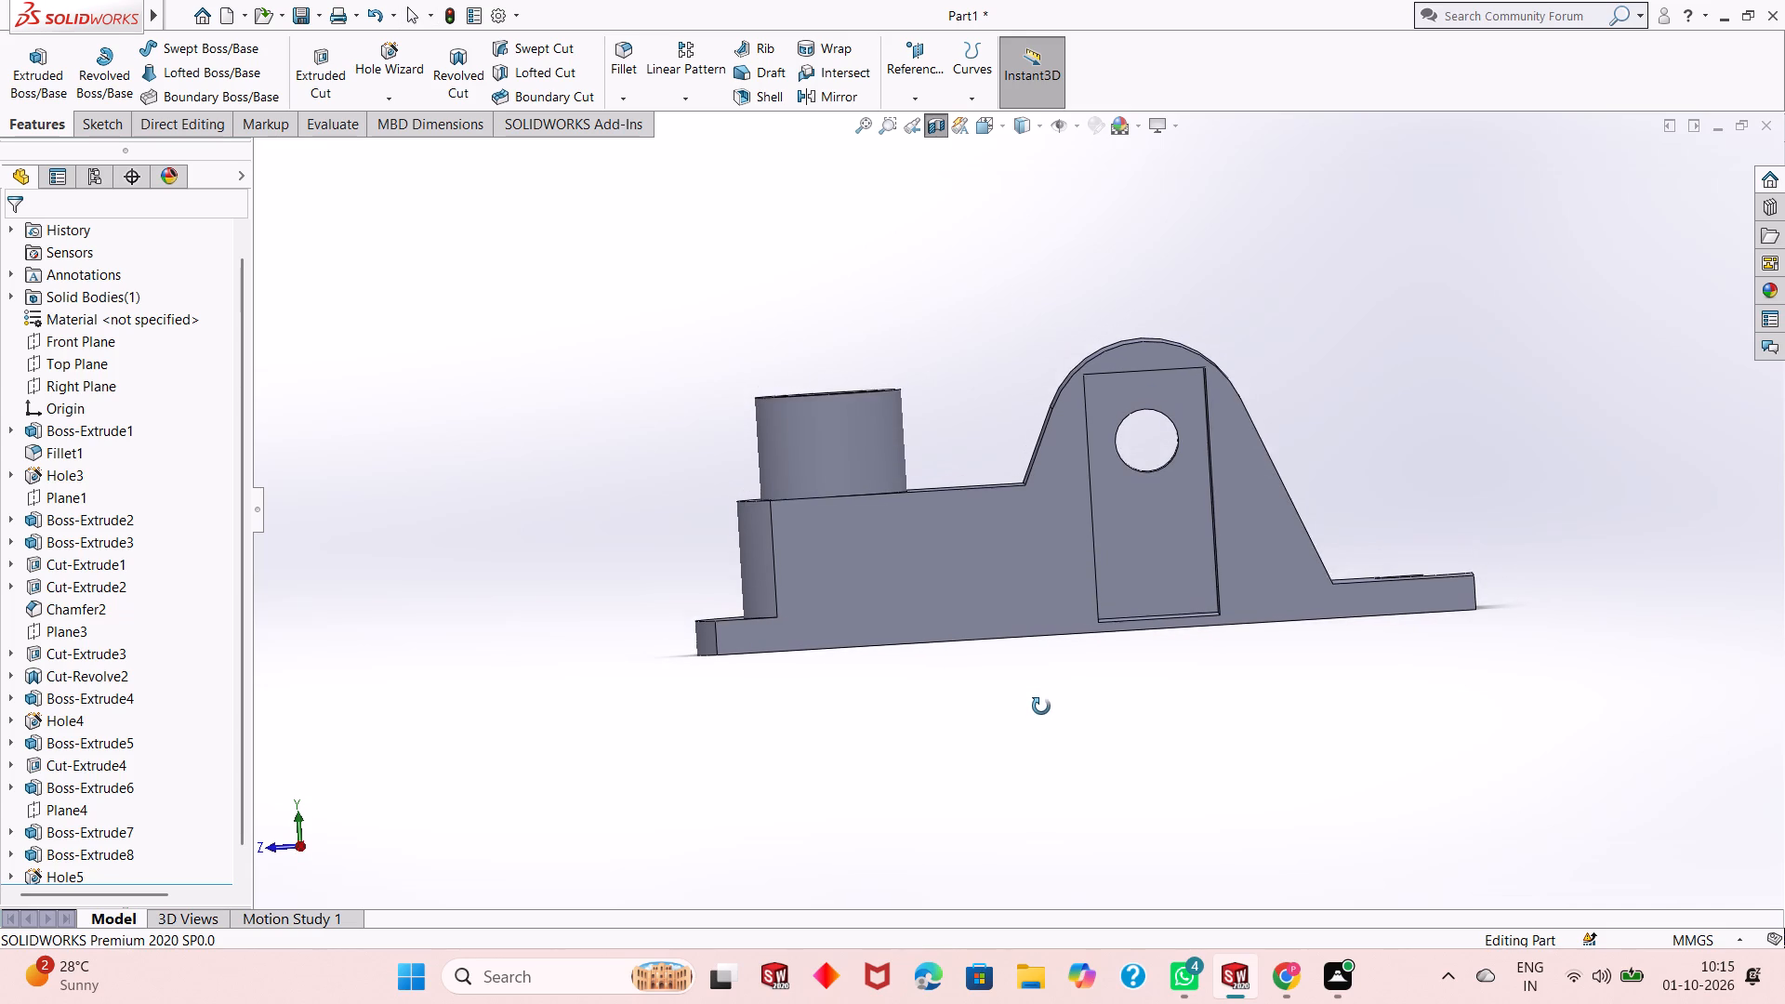
{"action": "middle_click_drag", "start_coordinate": [1041, 707], "coordinate": [1372, 690]}
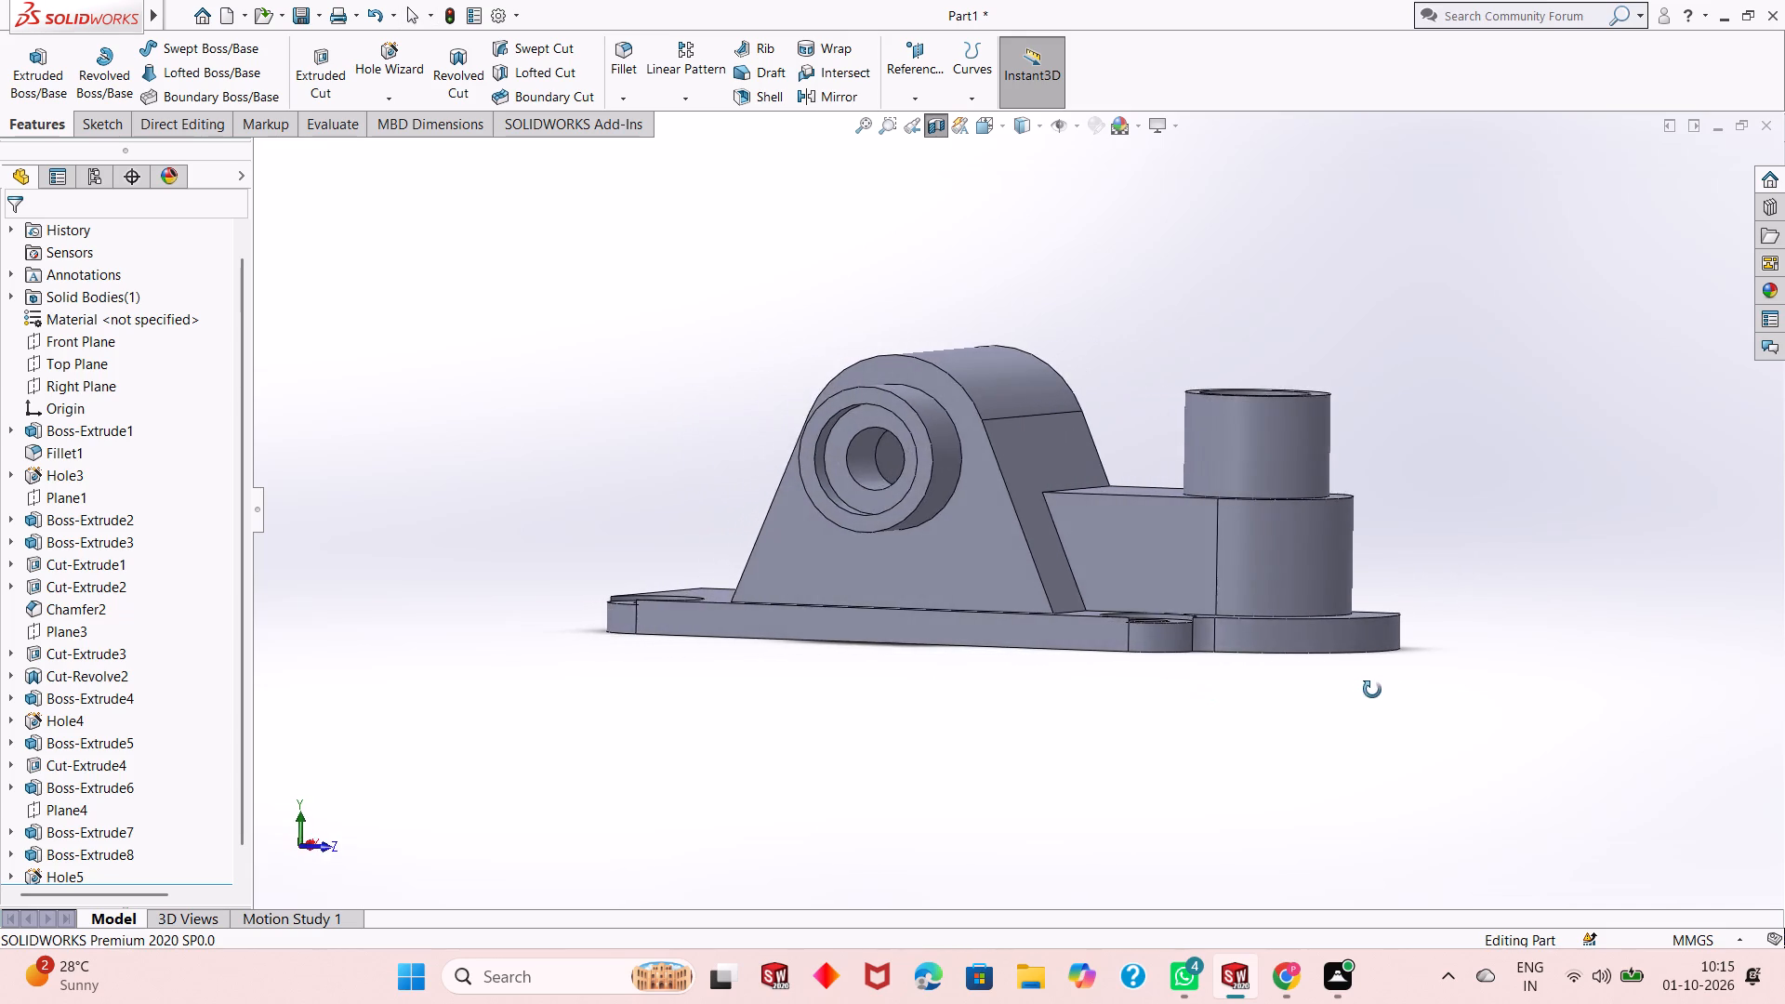
{"action": "middle_click_drag", "start_coordinate": [1372, 690], "coordinate": [1097, 697]}
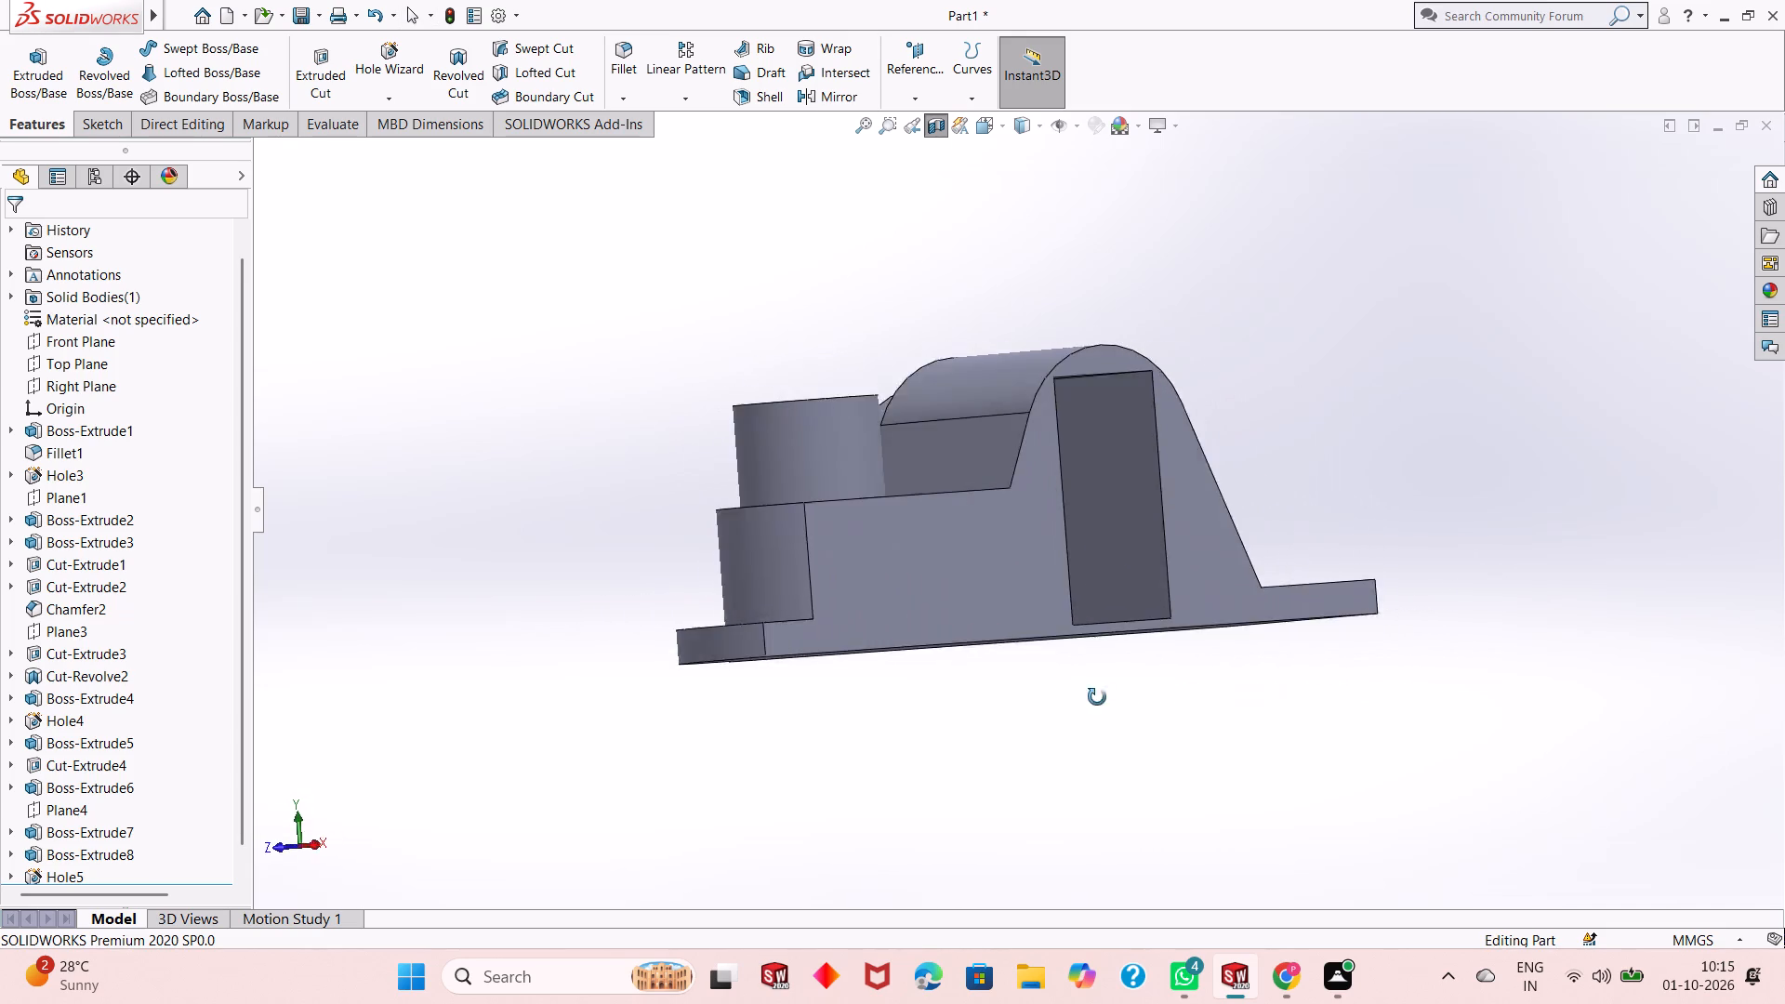
{"action": "middle_click_drag", "start_coordinate": [1097, 697], "coordinate": [1028, 714]}
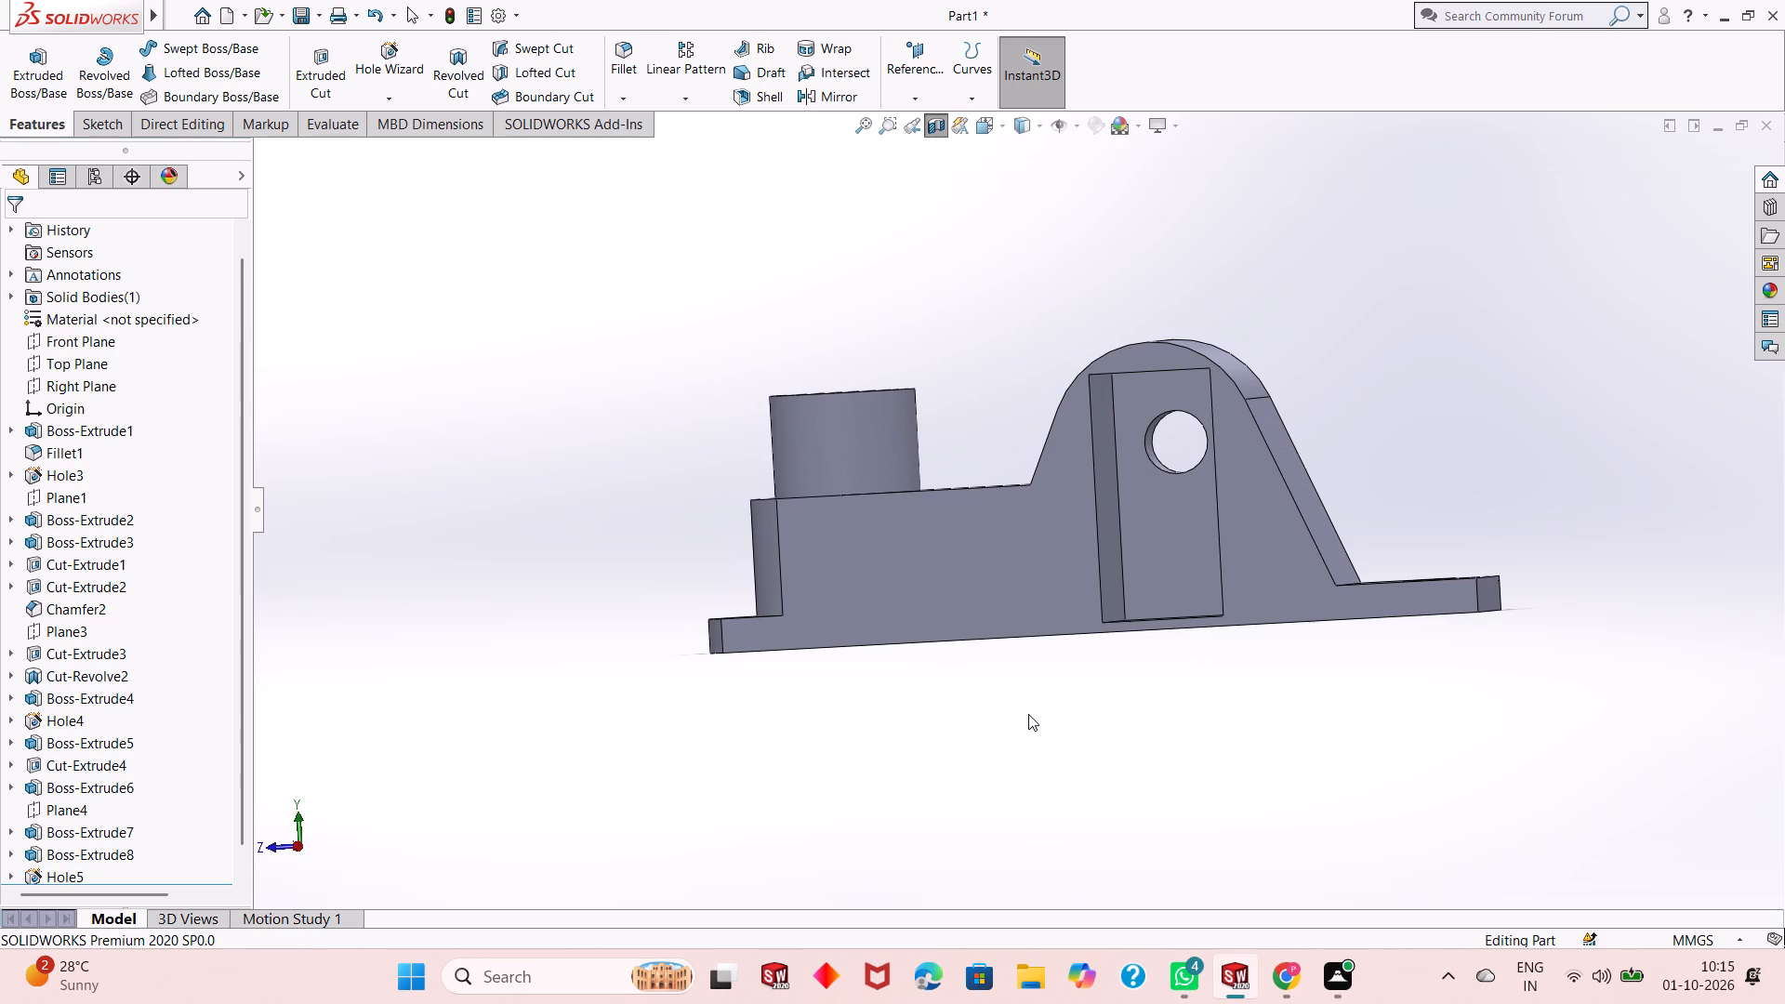
{"action": "scroll", "coordinate": [1046, 576], "scroll_direction": "down", "scroll_amount": 1}
{"action": "middle_click_drag", "start_coordinate": [1144, 766], "coordinate": [1179, 752]}
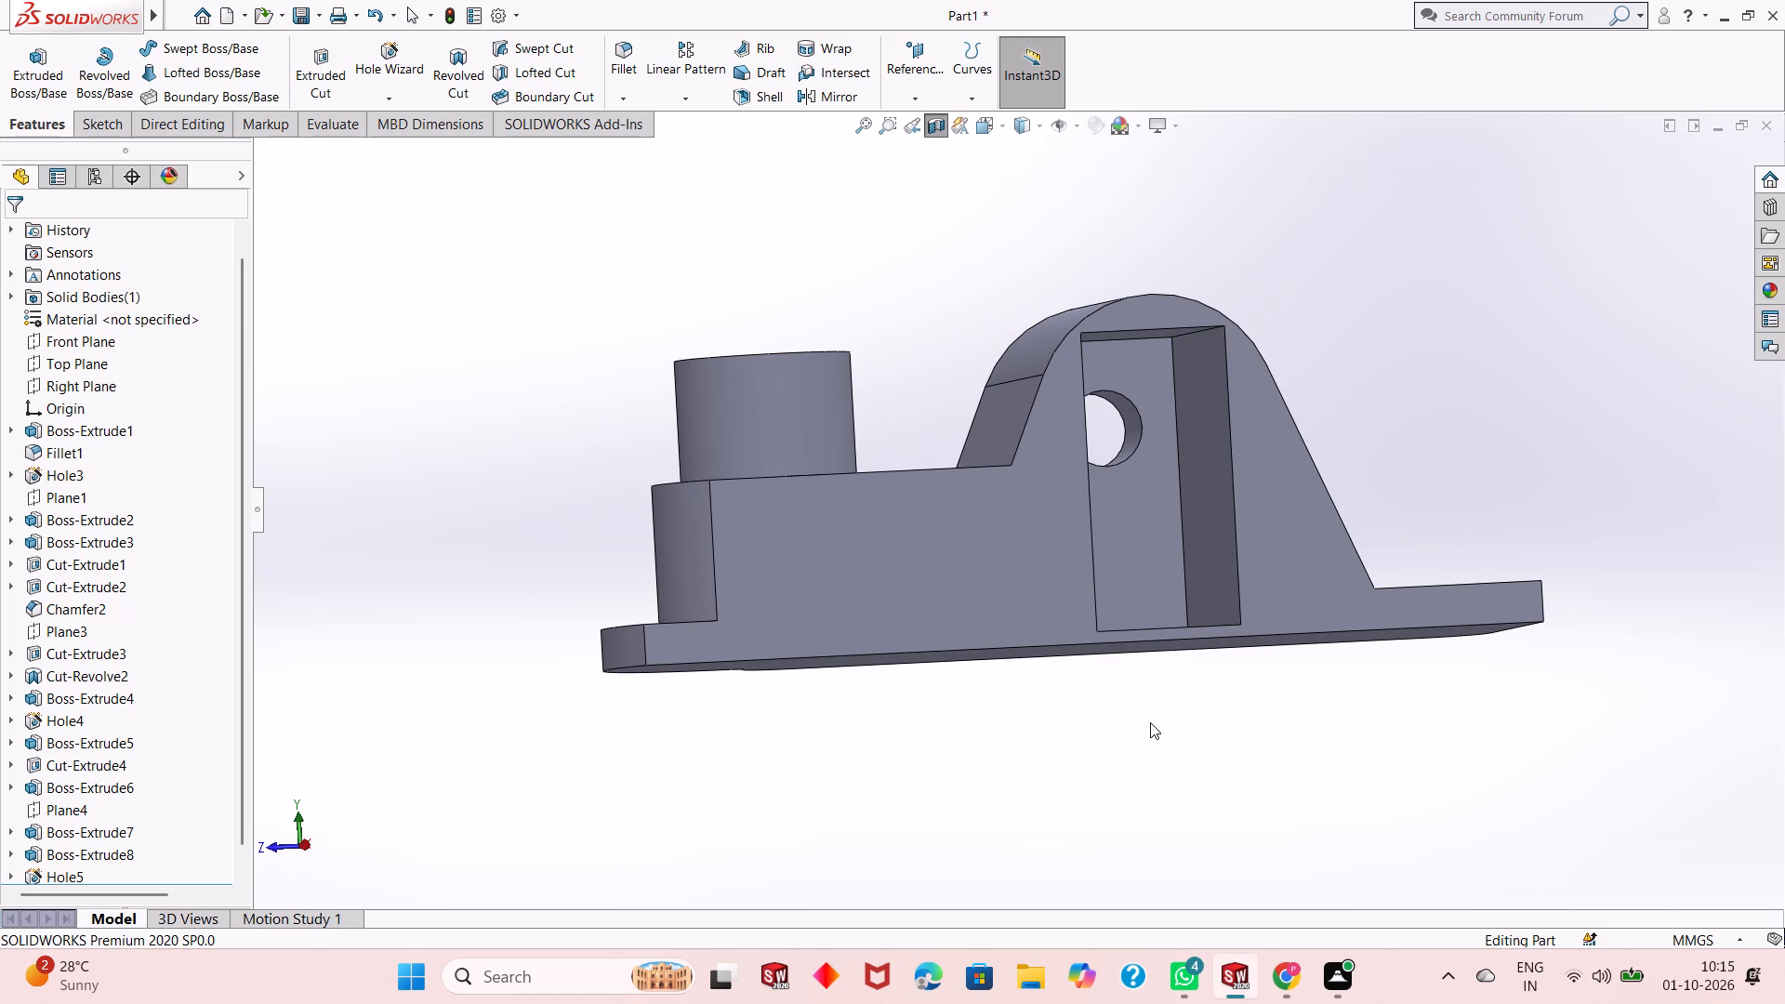
{"action": "middle_click_drag", "start_coordinate": [1139, 728], "coordinate": [1131, 734]}
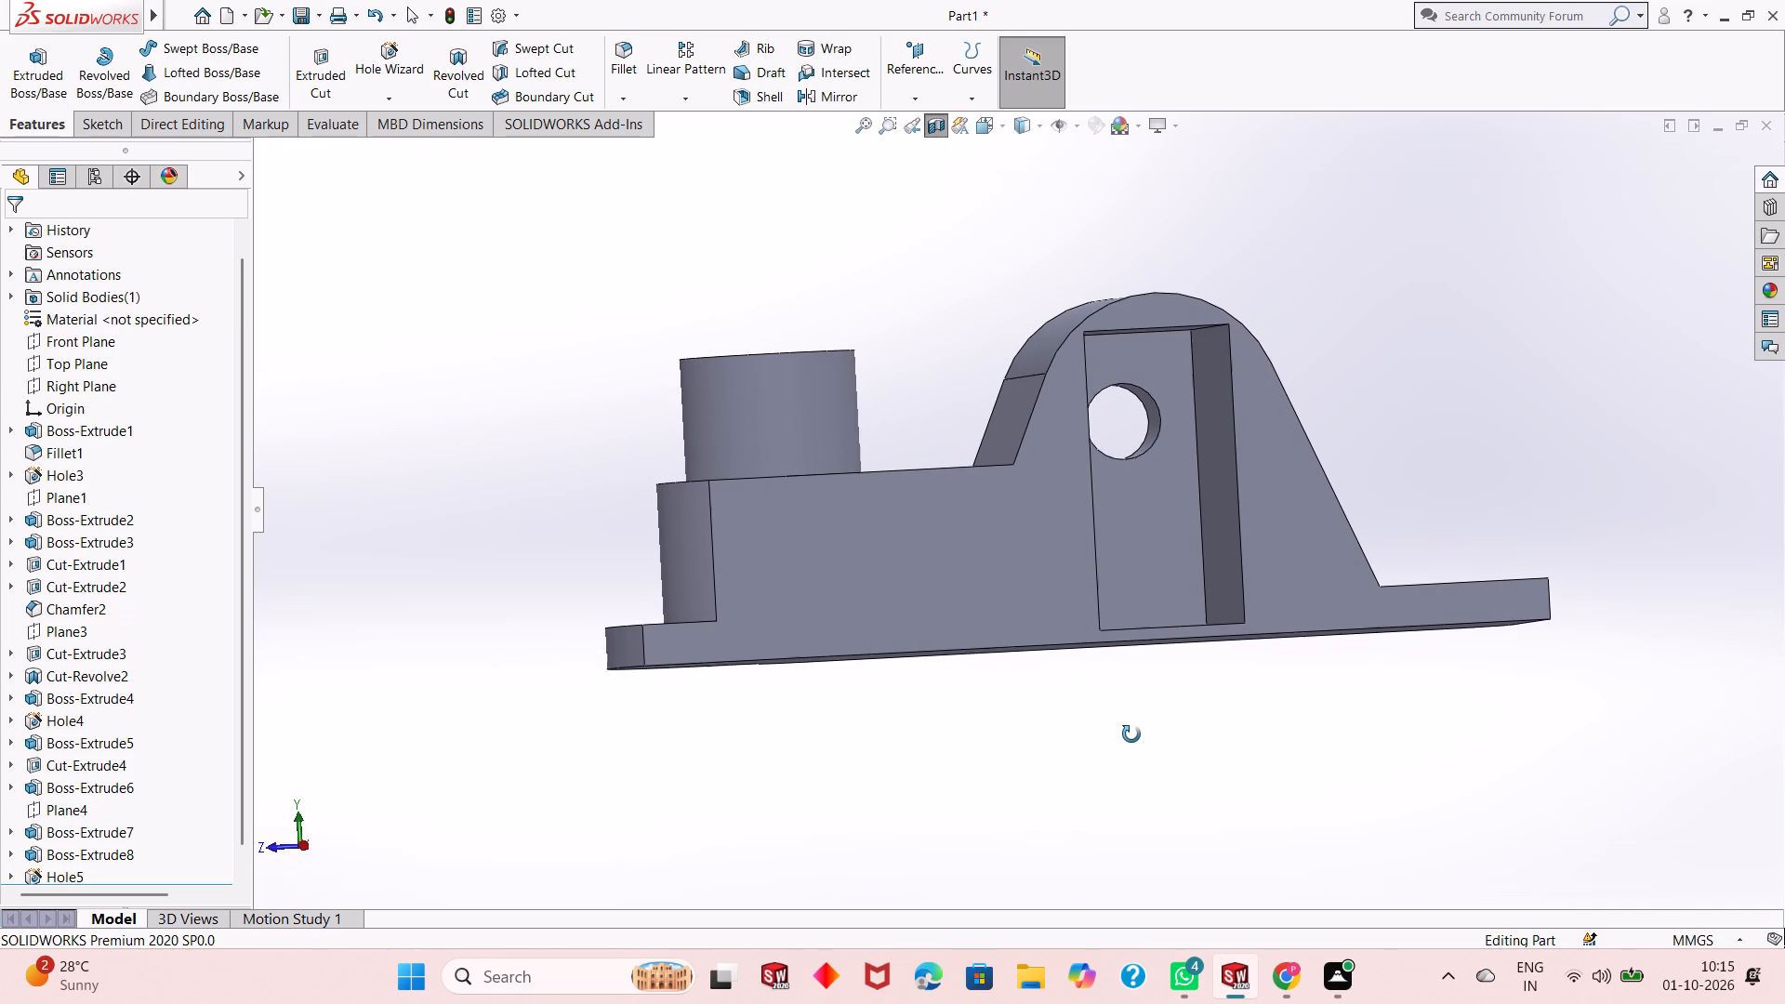
{"action": "middle_click_drag", "start_coordinate": [1131, 734], "coordinate": [1129, 736]}
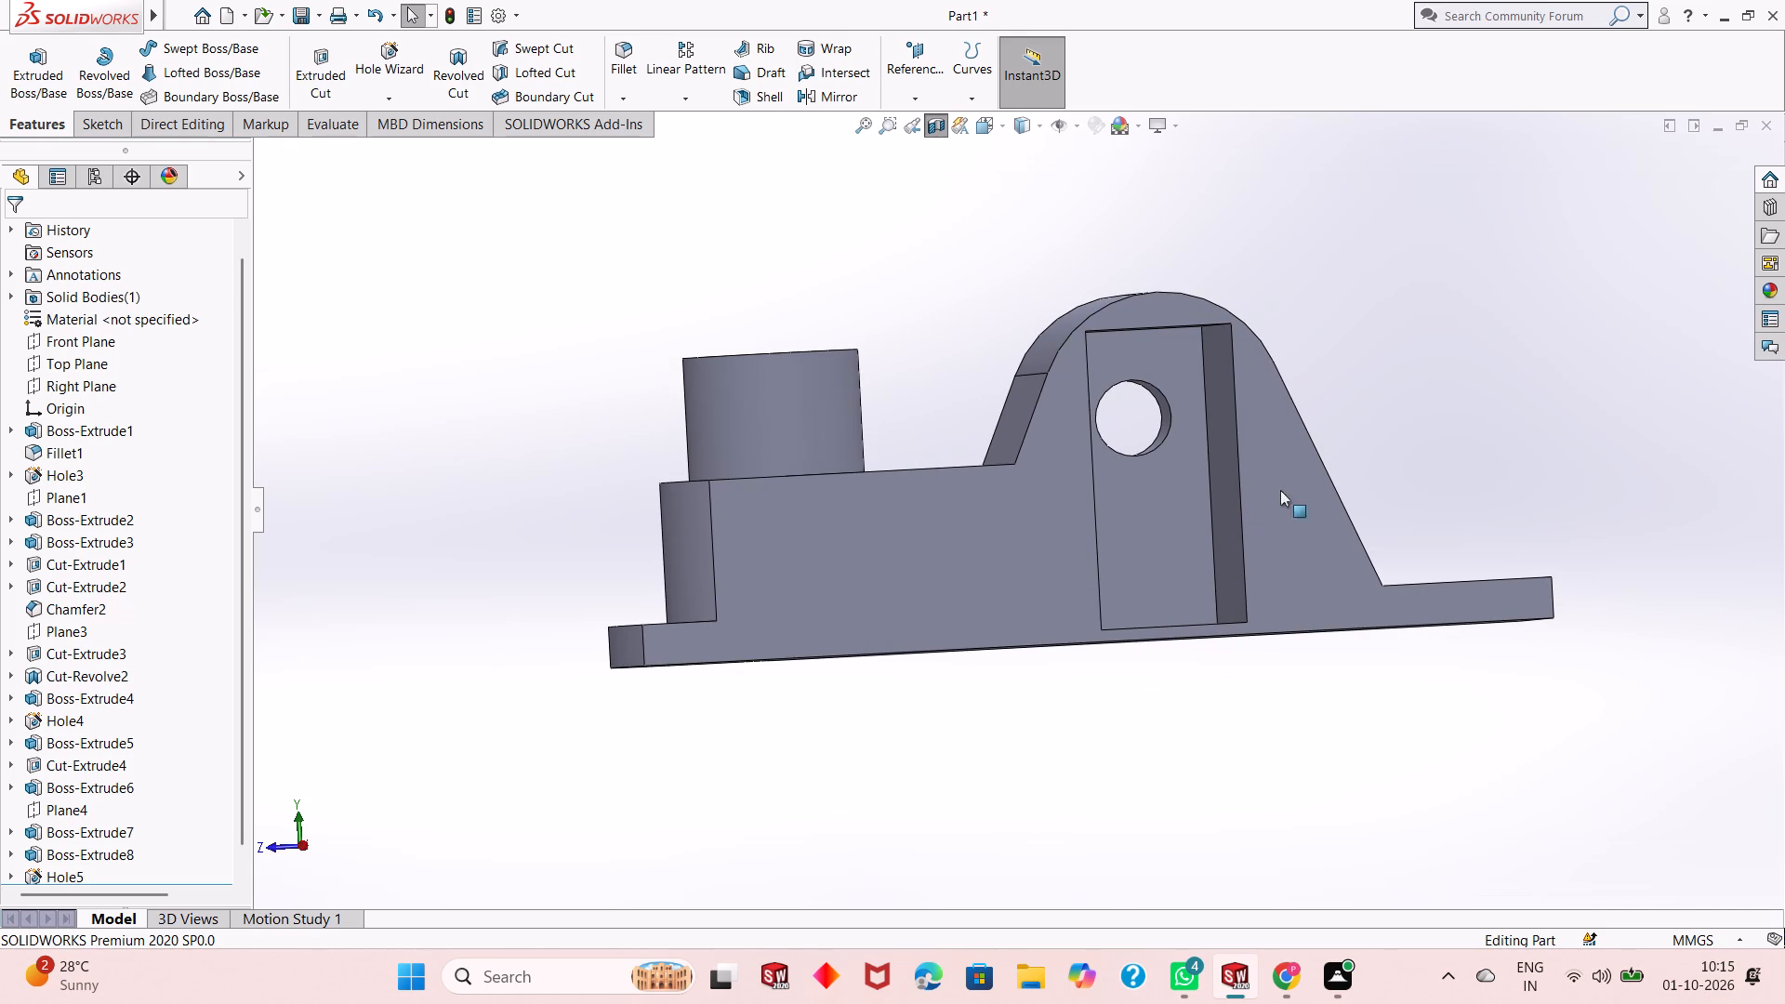
{"action": "middle_click_drag", "start_coordinate": [1418, 314], "coordinate": [1417, 326]}
{"action": "scroll", "coordinate": [1418, 316], "scroll_direction": "down", "scroll_amount": 1}
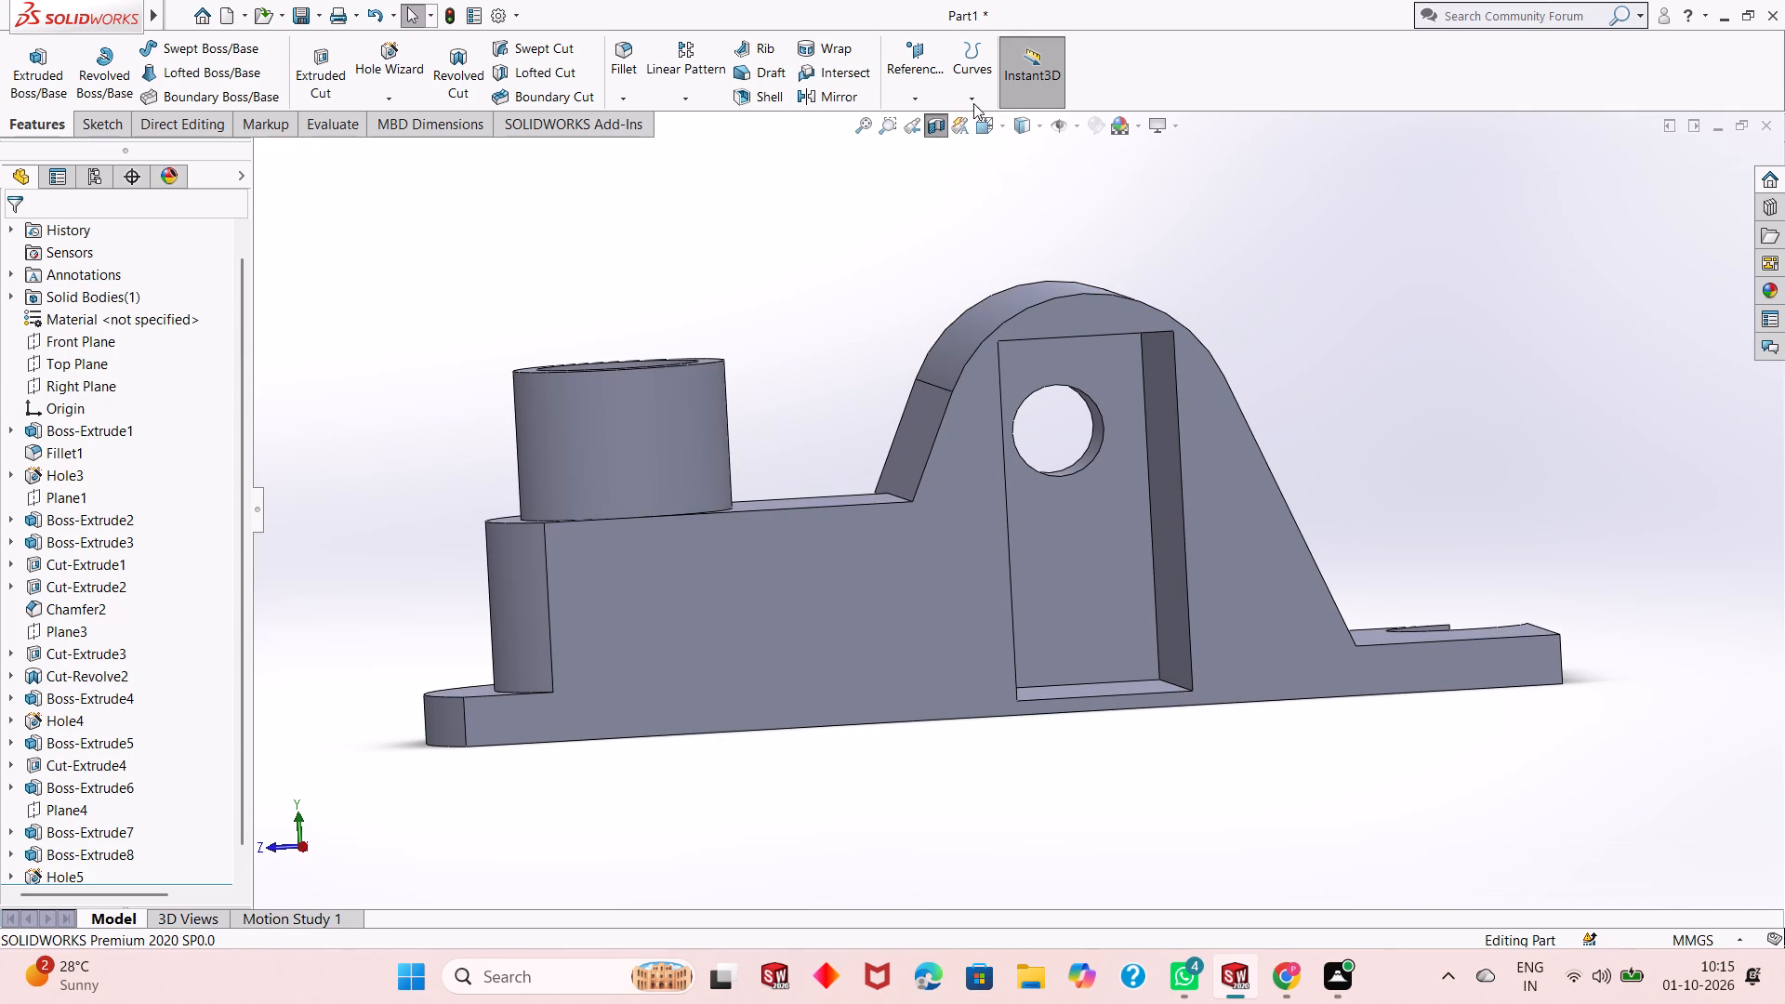
Create a reference plane offset 0 mm from the Right Plane.
{"action": "left_click", "coordinate": [929, 86]}
{"action": "left_click", "coordinate": [948, 118]}
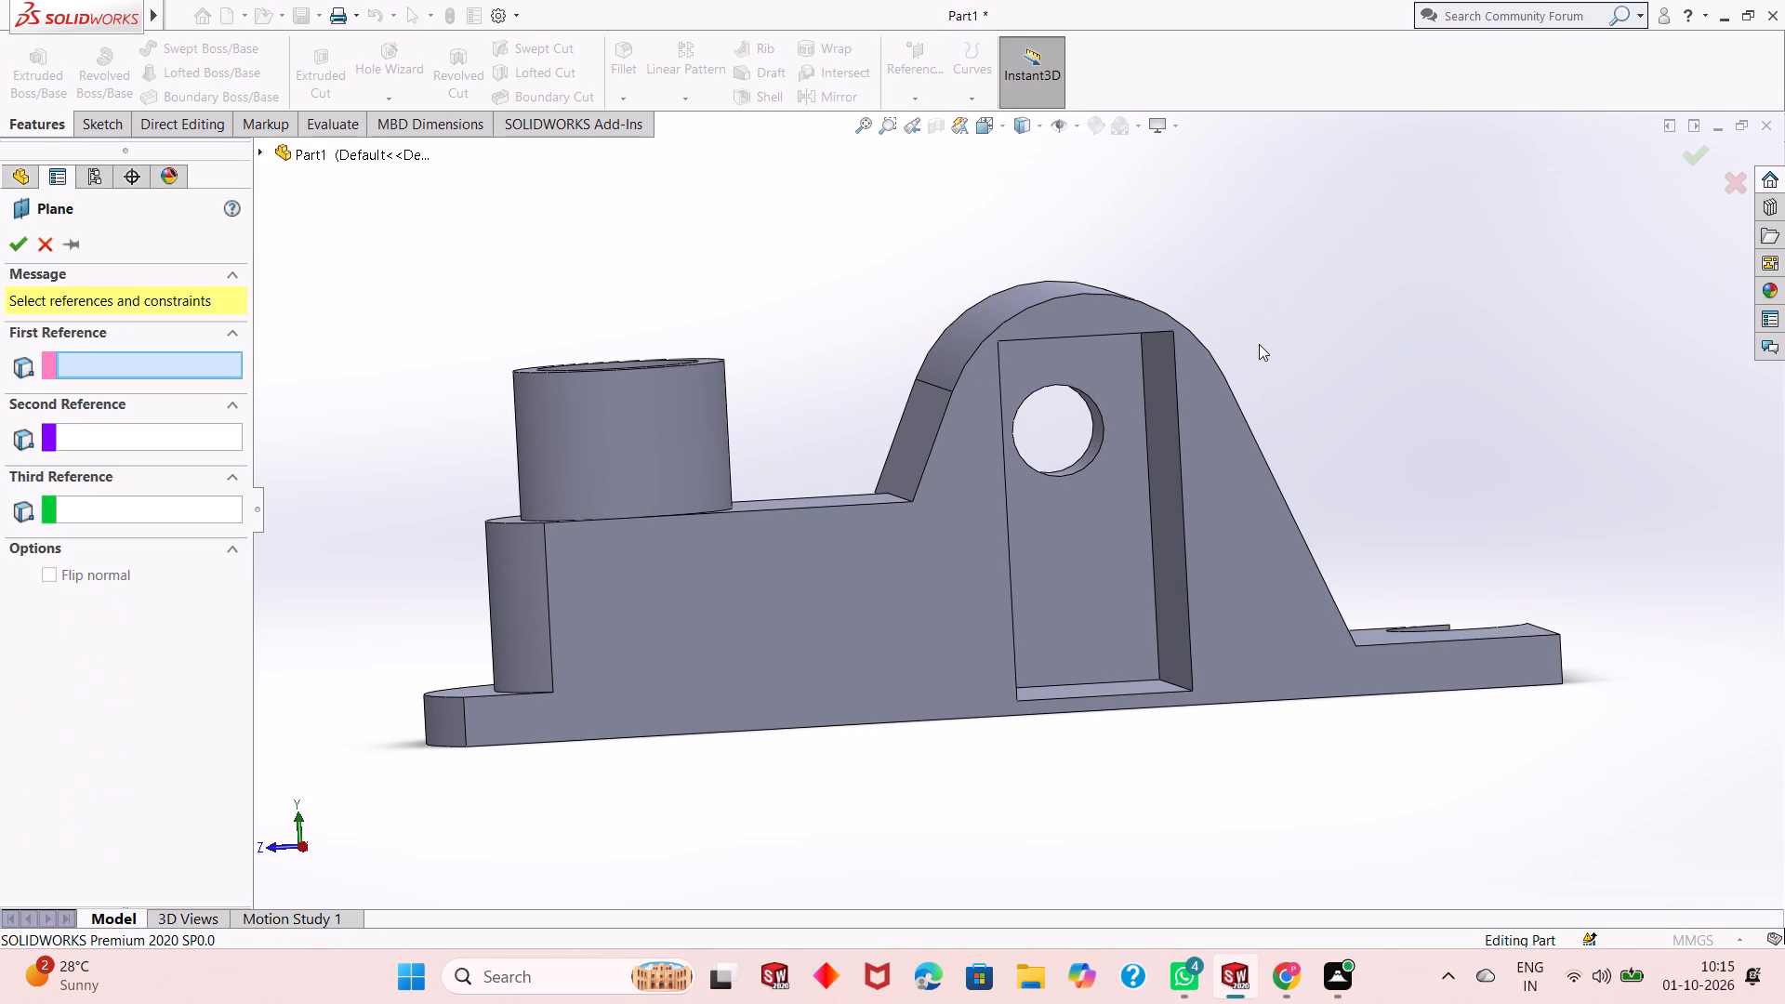
{"action": "left_click", "coordinate": [274, 155]}
{"action": "left_click", "coordinate": [304, 155]}
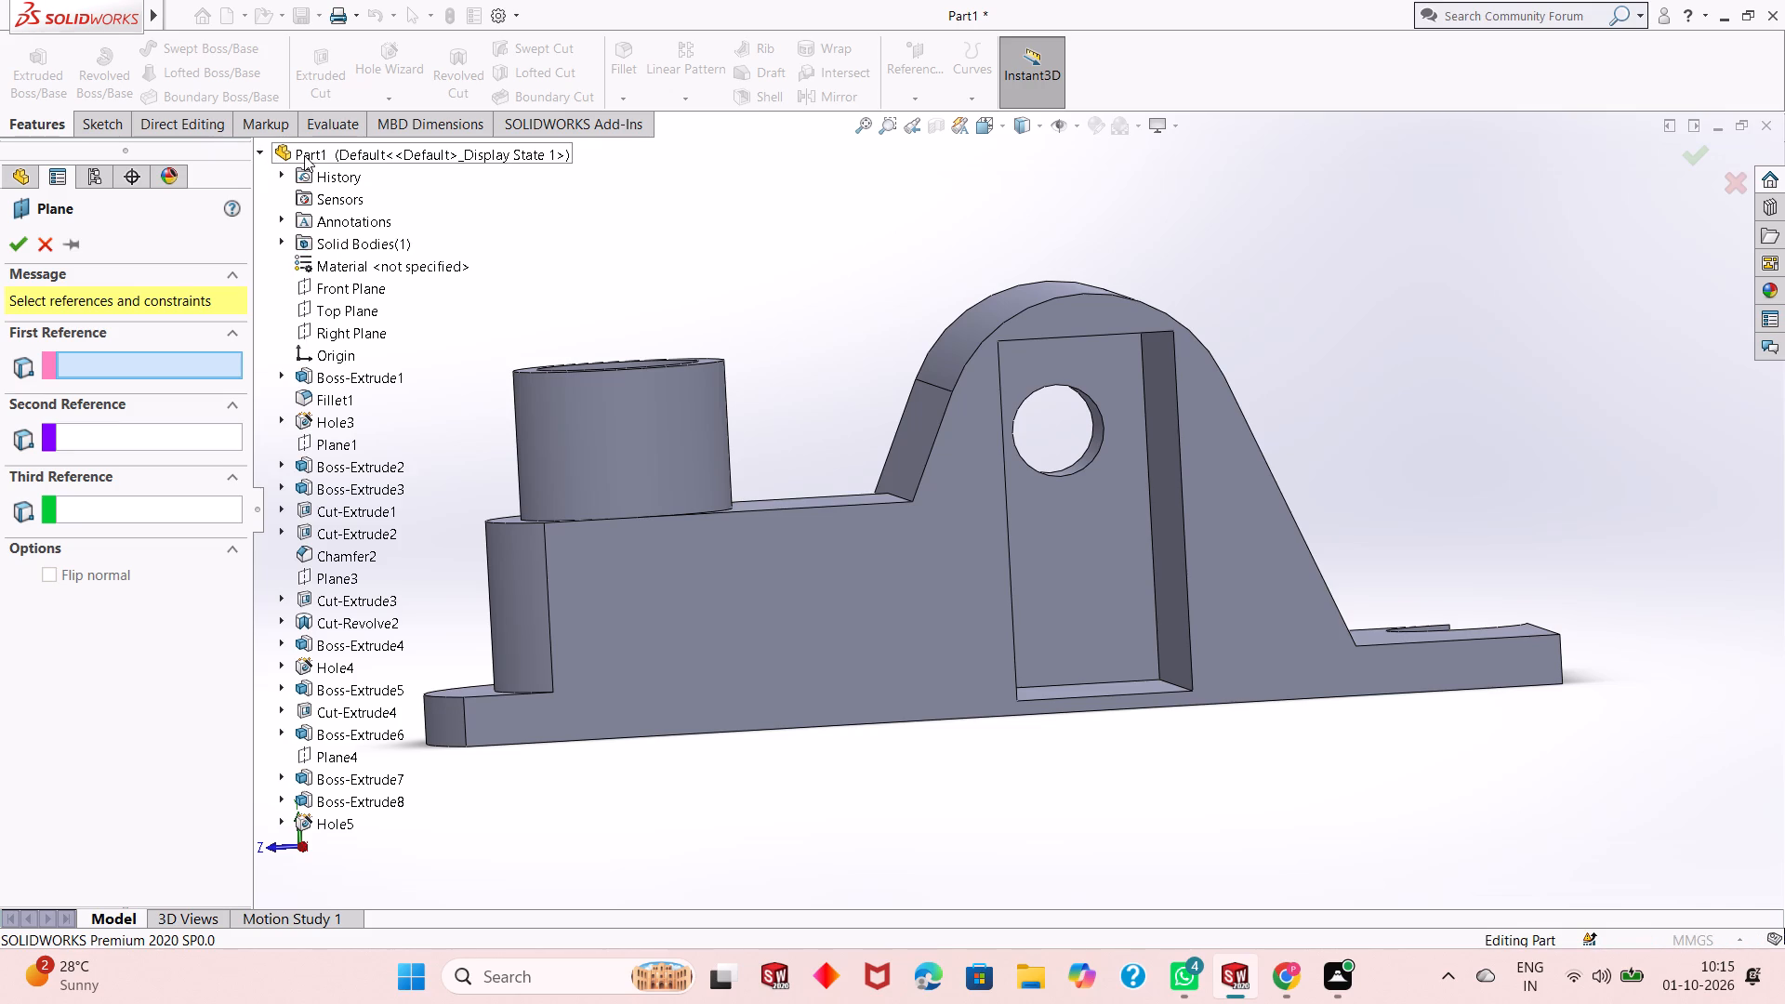
{"action": "left_click", "coordinate": [354, 324]}
{"action": "scroll", "coordinate": [873, 415], "scroll_direction": "up", "scroll_amount": 2}
{"action": "middle_click_drag", "start_coordinate": [894, 435], "coordinate": [969, 403]}
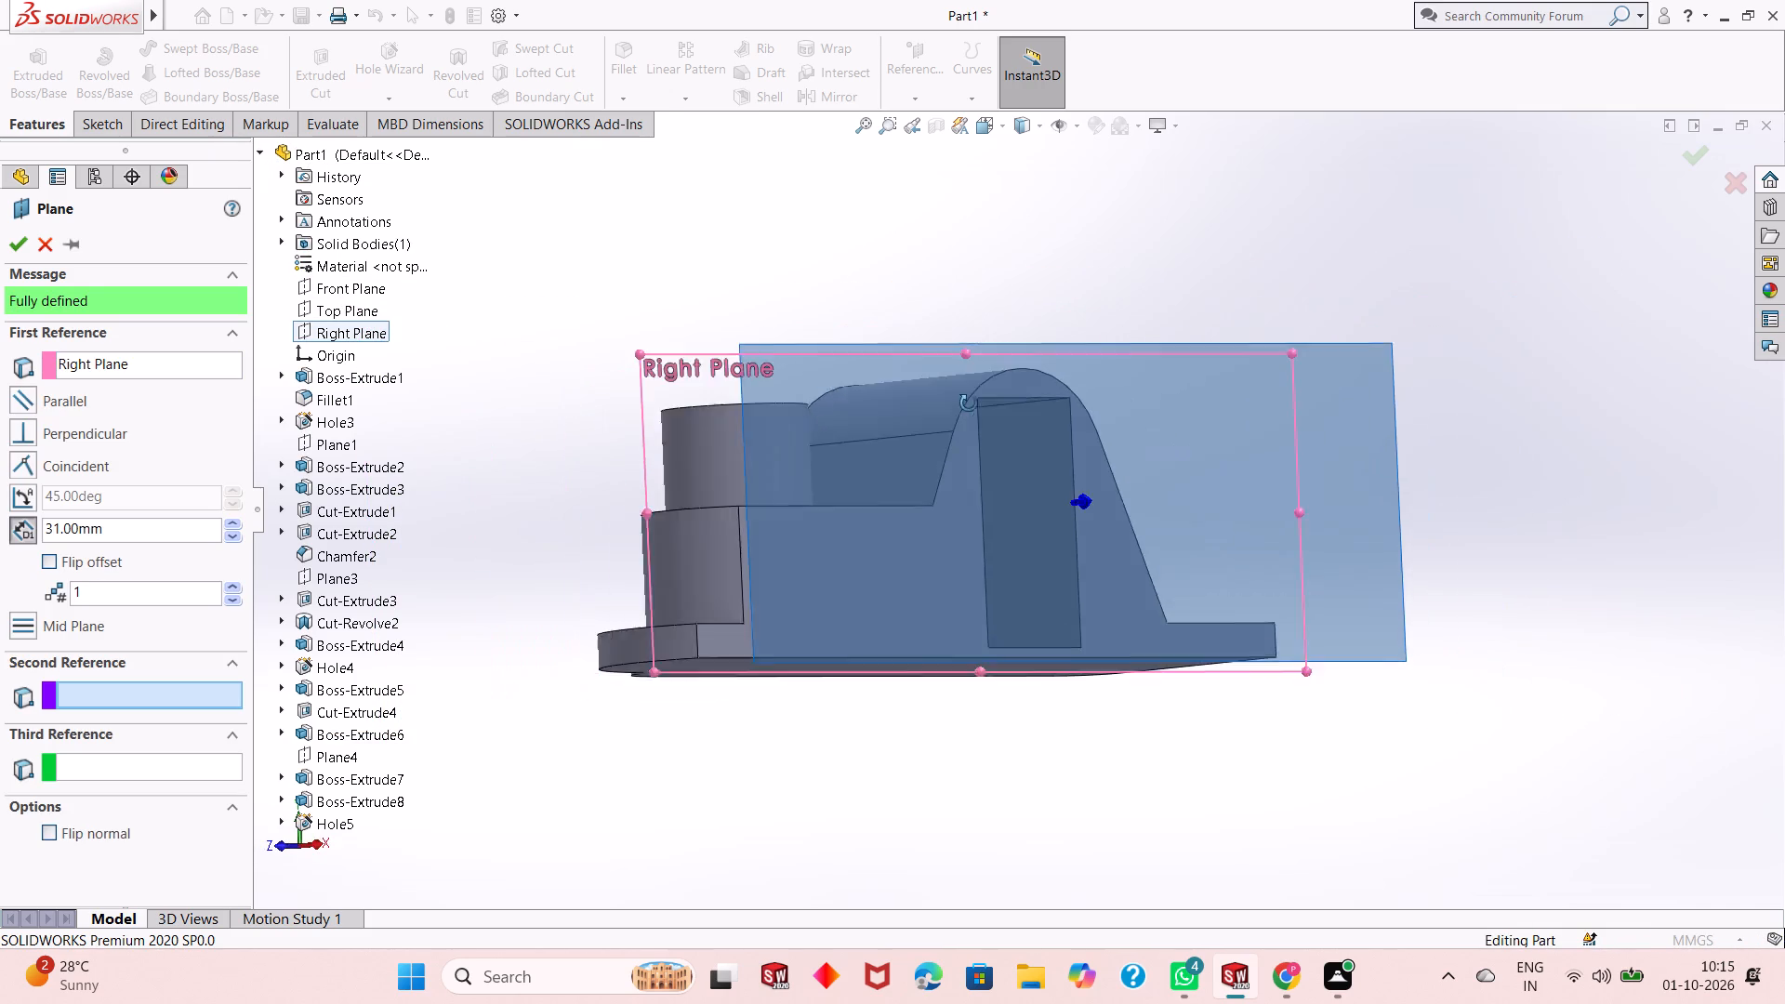
{"action": "middle_click_drag", "start_coordinate": [969, 403], "coordinate": [1001, 498]}
{"action": "double_click", "coordinate": [130, 535]}
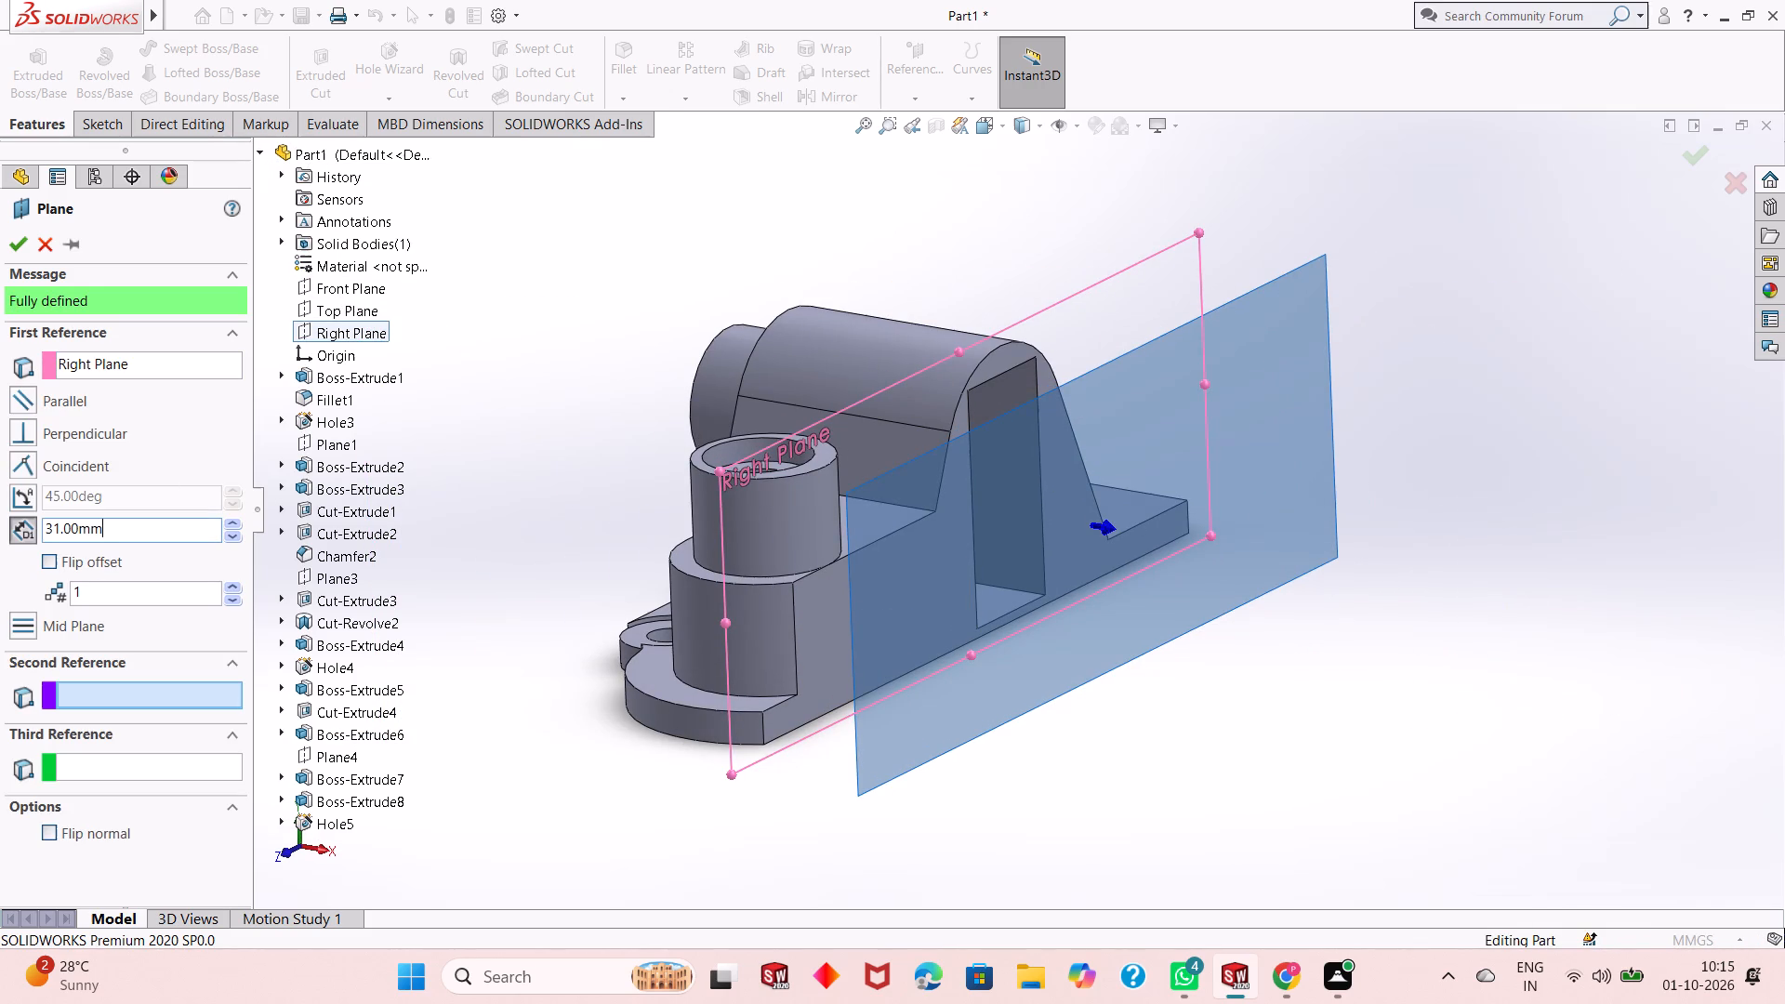
{"action": "key", "text": "0"}
{"action": "key", "text": "Return"}
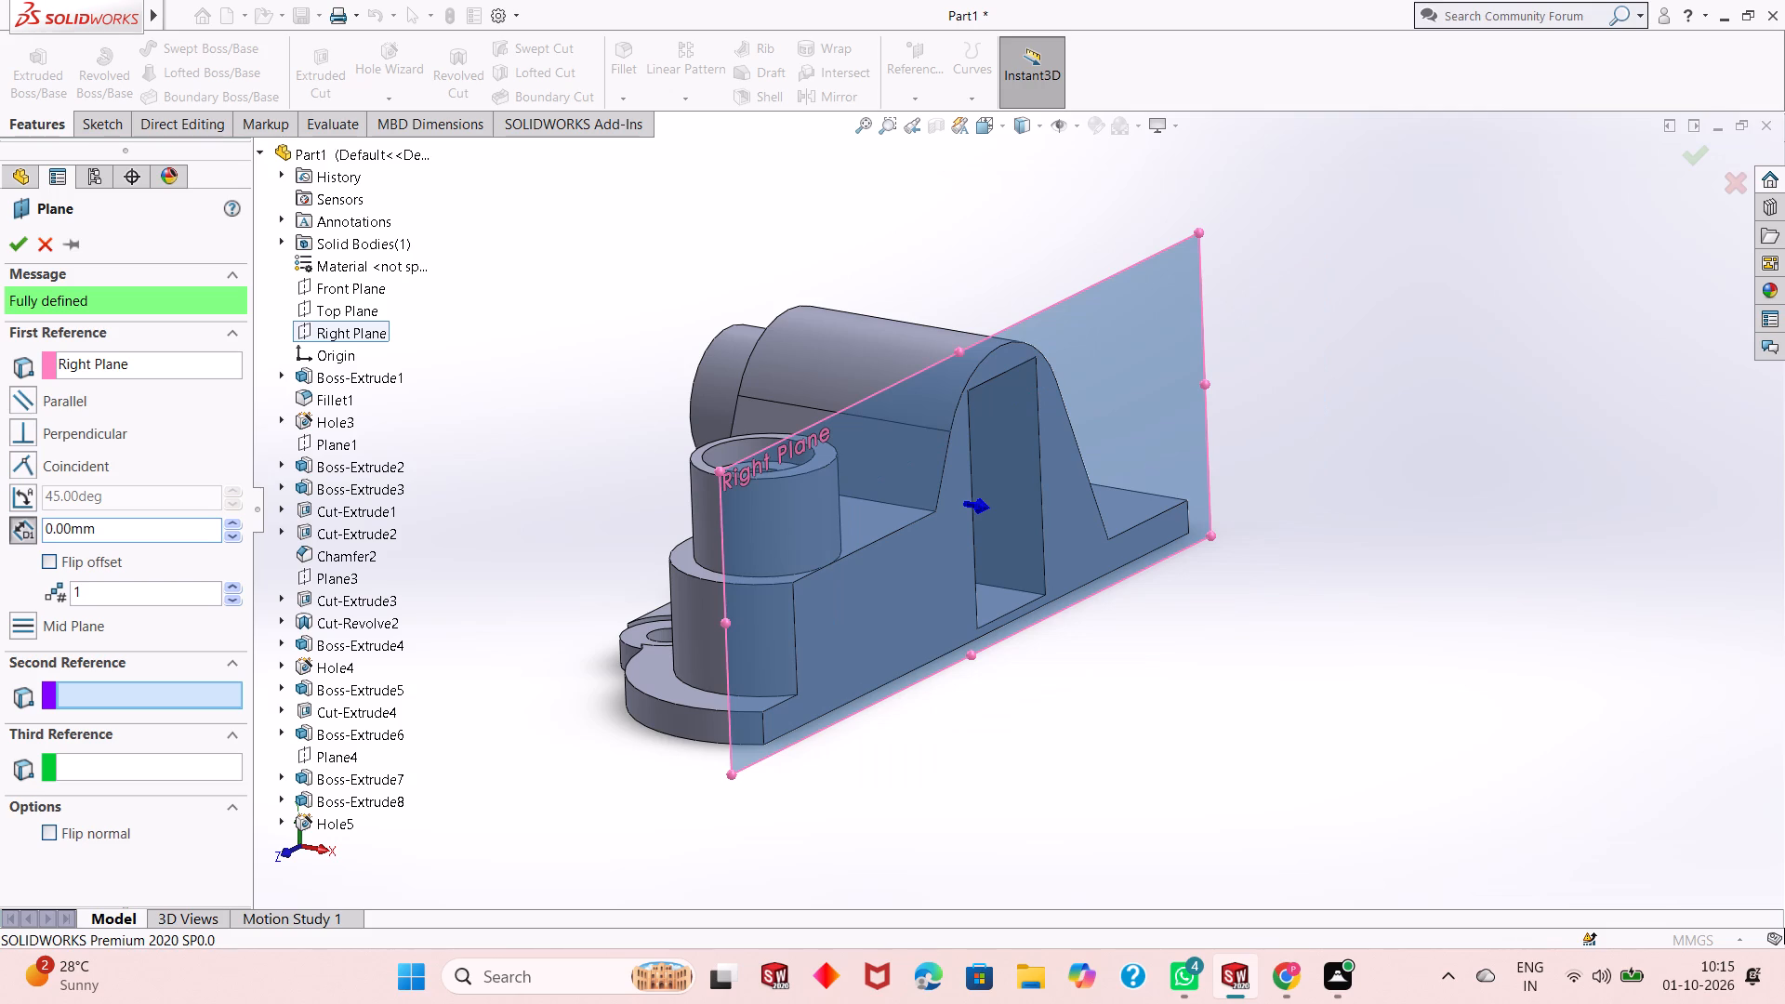
{"action": "left_click", "coordinate": [26, 241]}
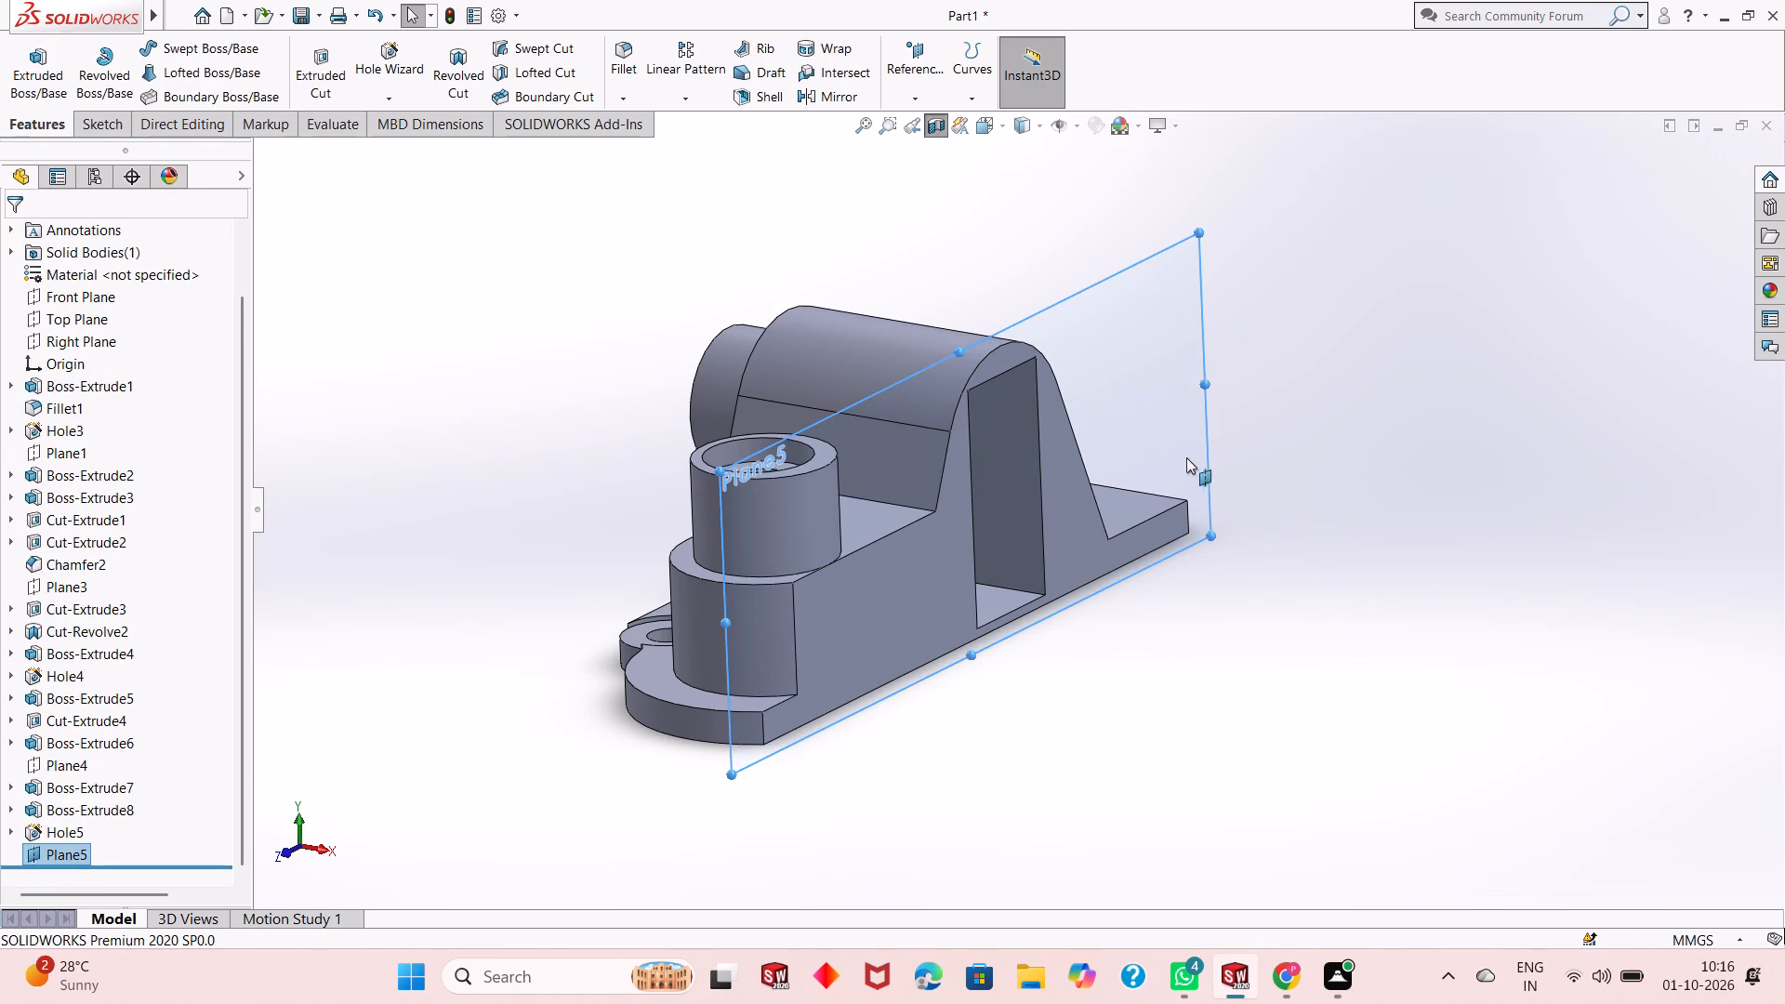
Start a sketch on the new mid plane and draw a circle about 42 mm in diameter, centred on the round hole, reaching the body's rounded top.
{"action": "right_click", "coordinate": [1151, 376]}
{"action": "left_click", "coordinate": [1190, 350]}
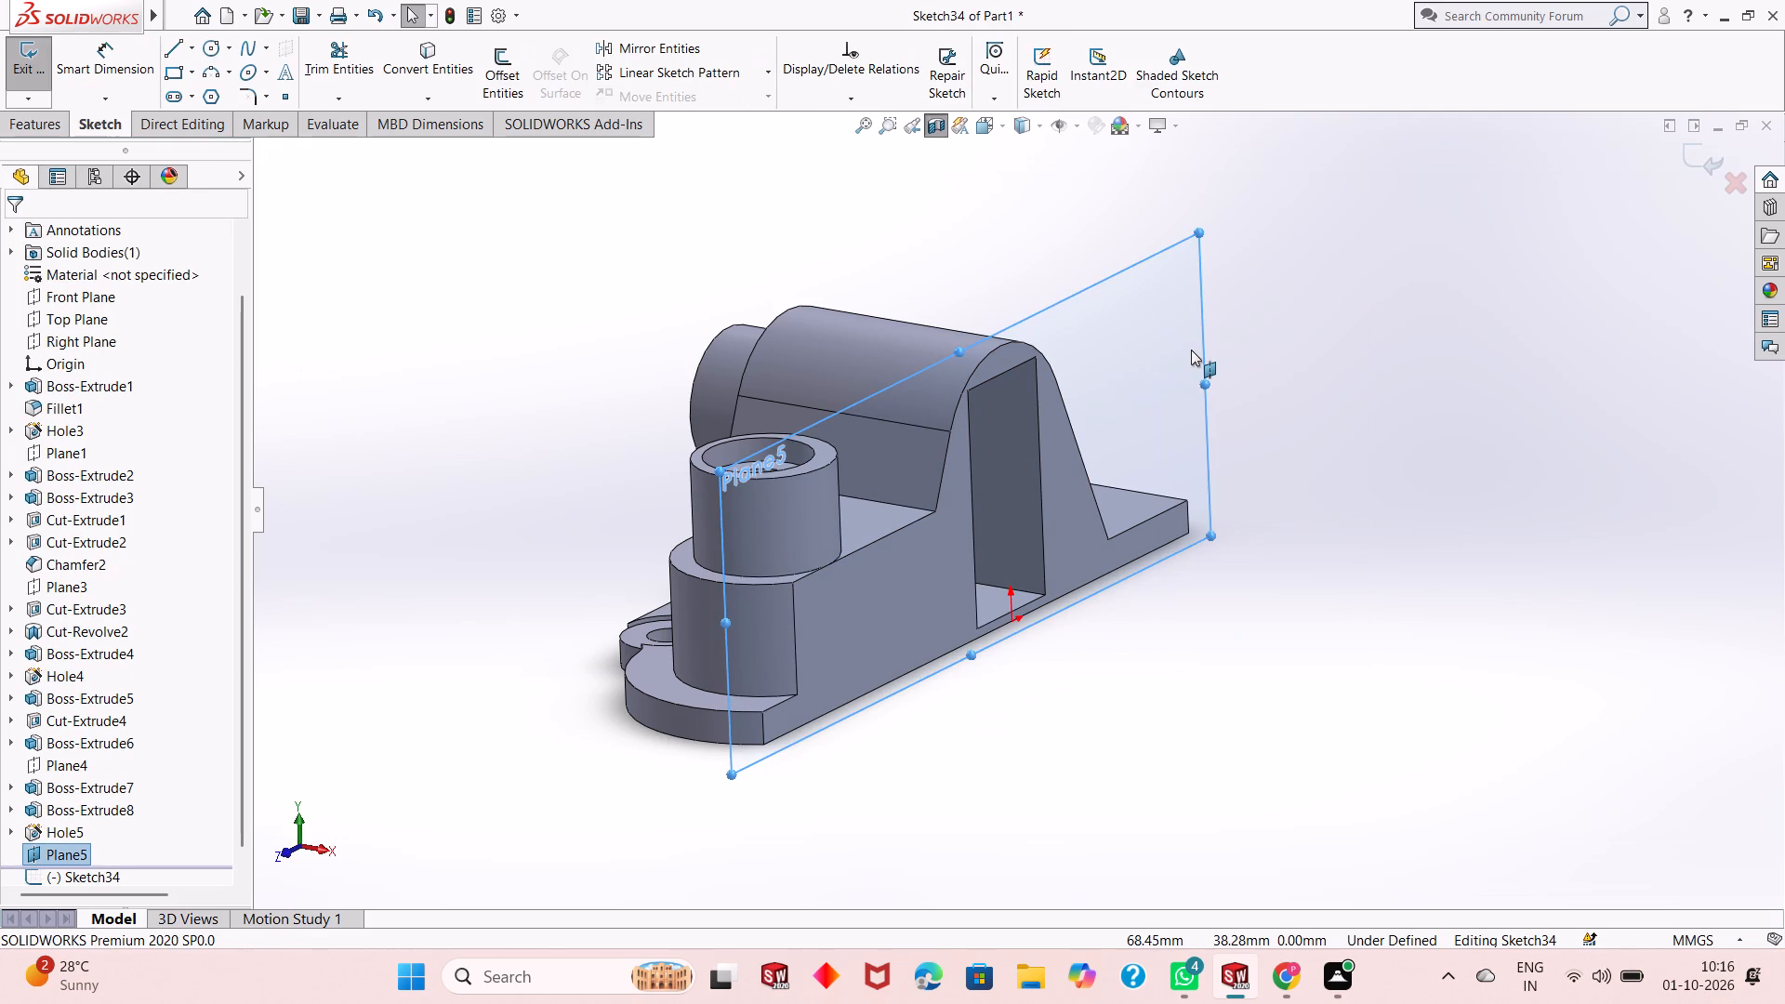
{"action": "key", "text": "ctrl+8"}
{"action": "scroll", "coordinate": [1079, 444], "scroll_direction": "down", "scroll_amount": 2}
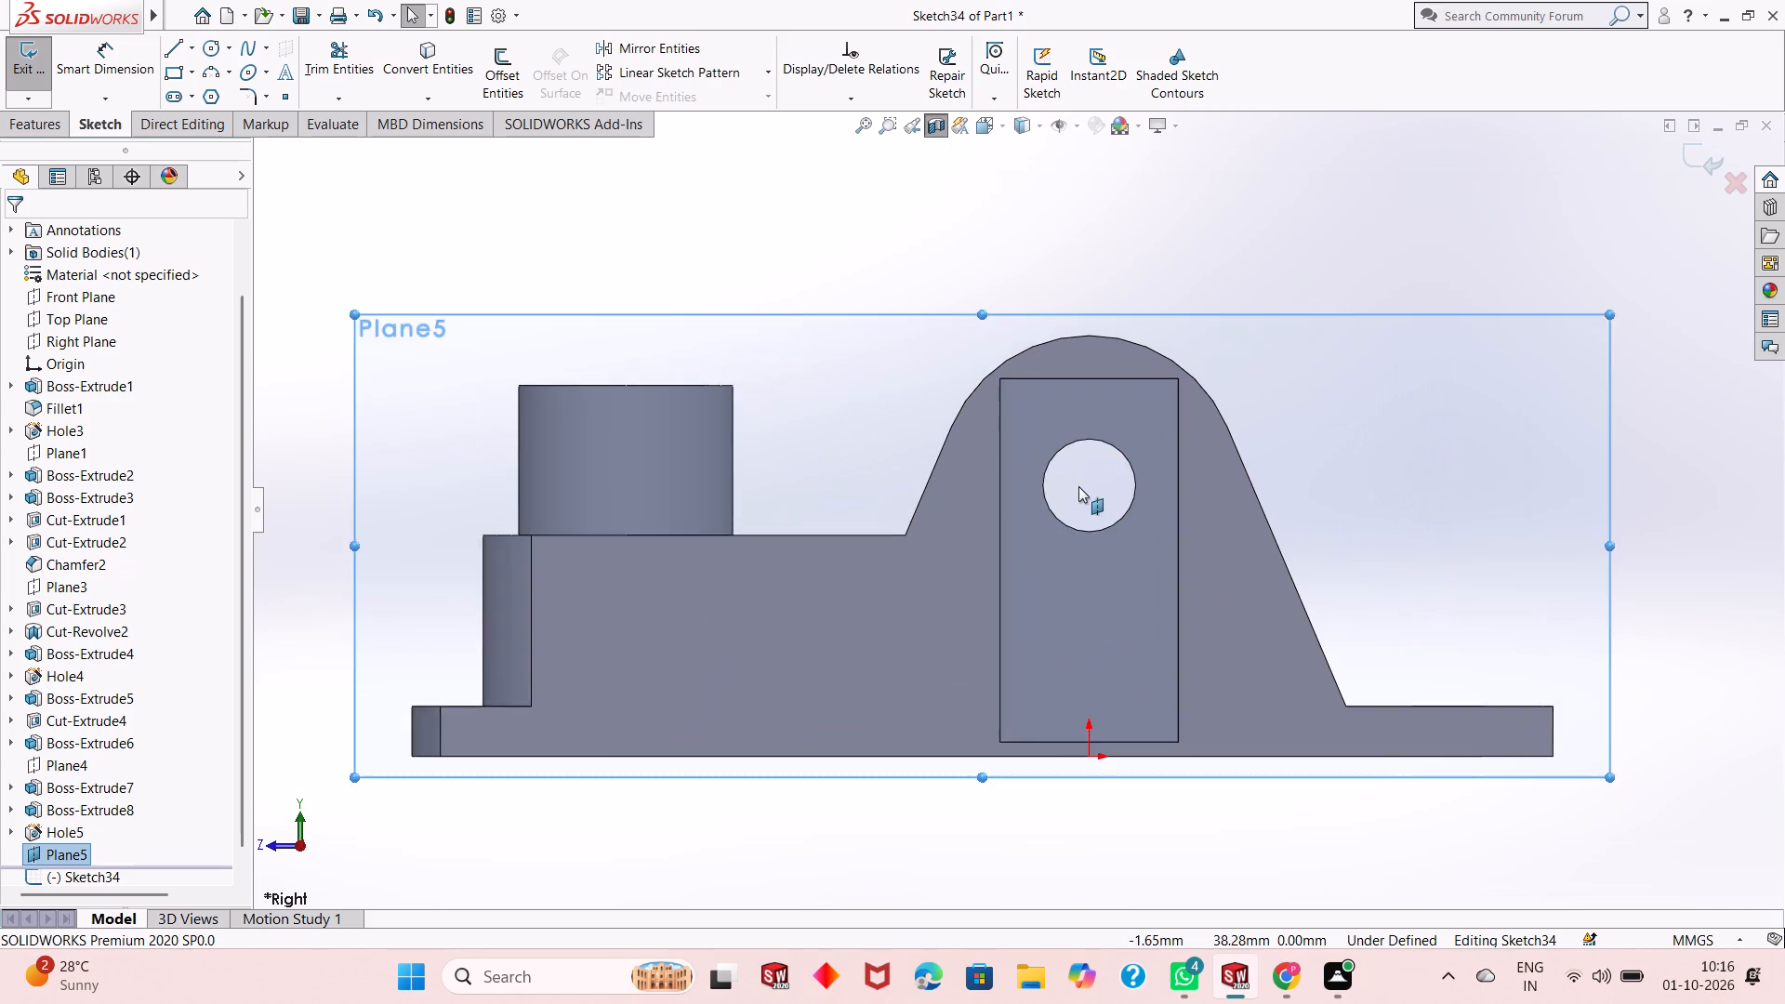
{"action": "scroll", "coordinate": [1079, 493], "scroll_direction": "up", "scroll_amount": 1}
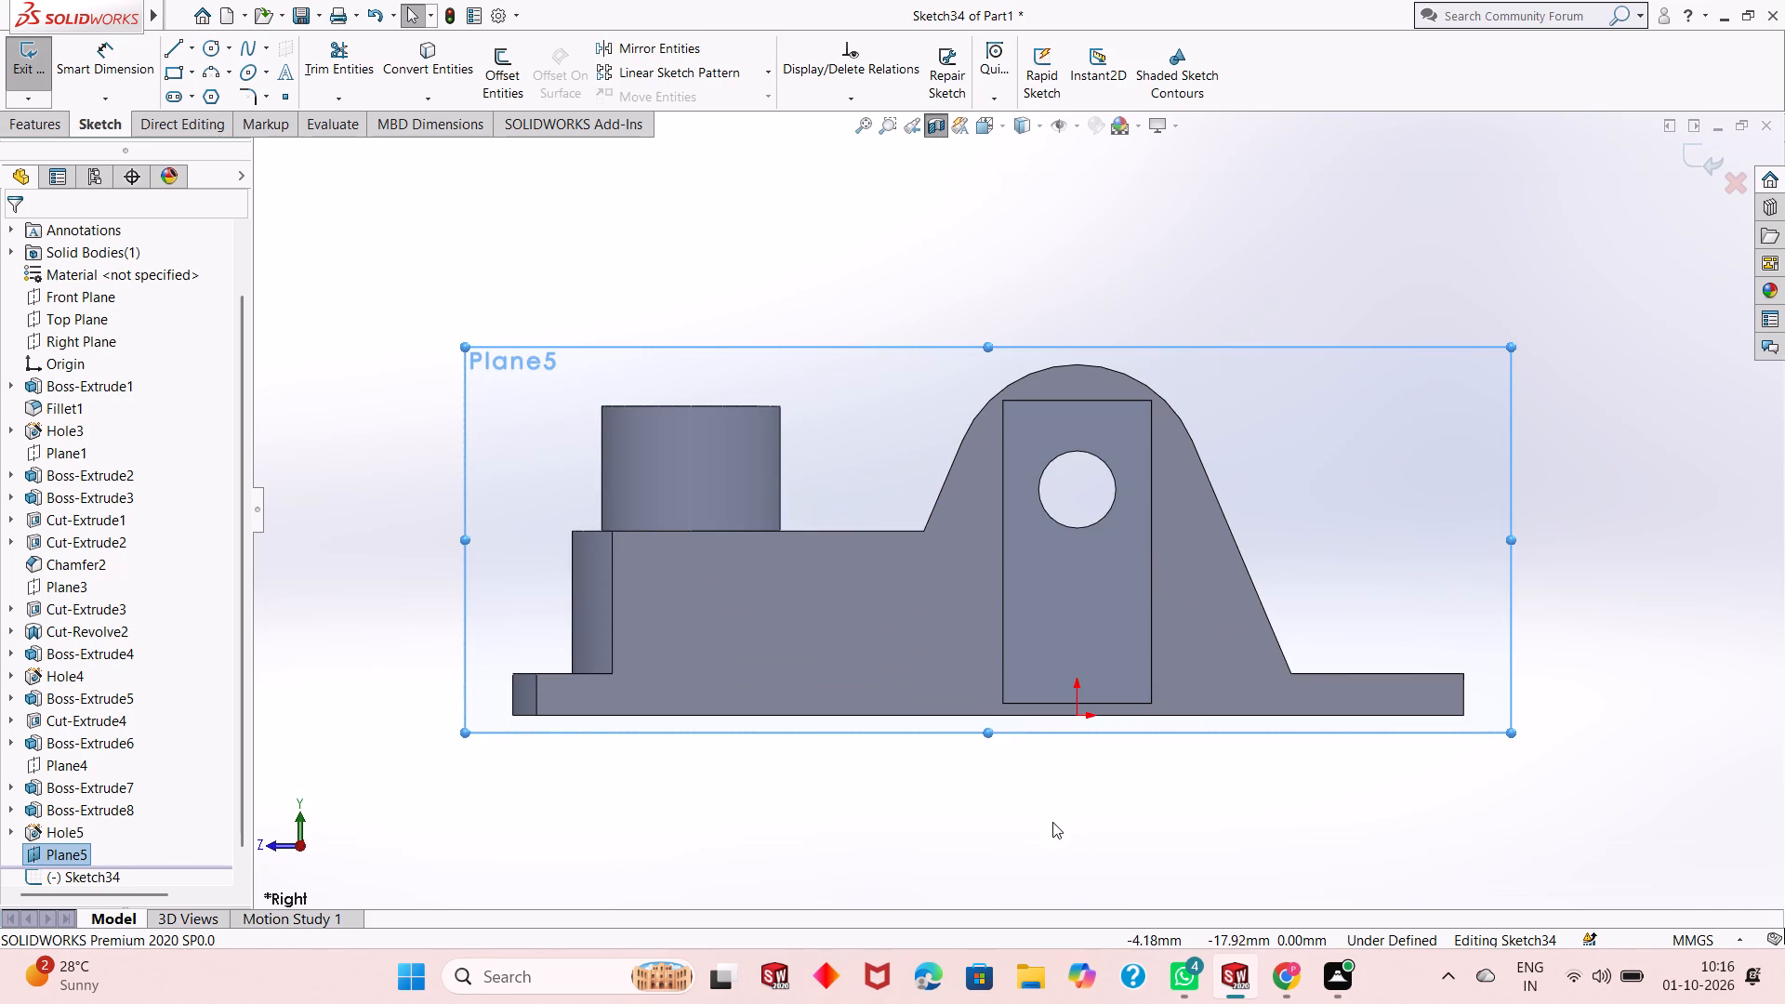
{"action": "middle_click_drag", "start_coordinate": [1051, 824], "coordinate": [1075, 842]}
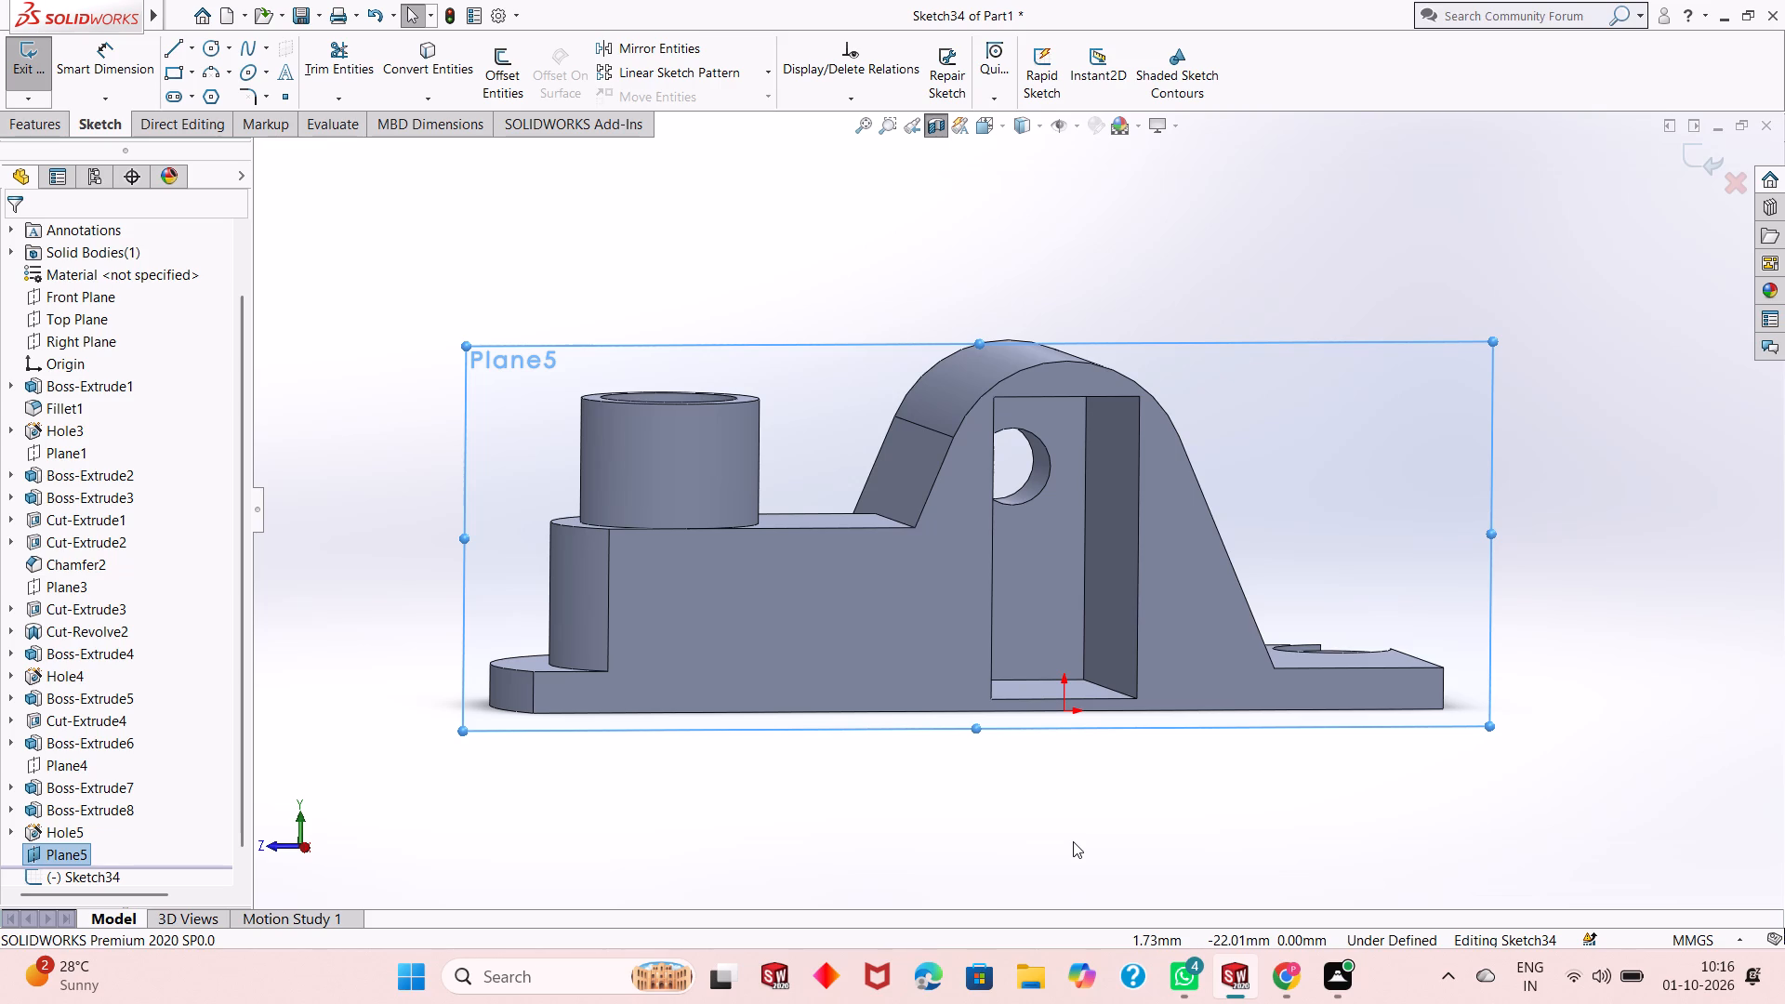
{"action": "key", "text": "ctrl+8"}
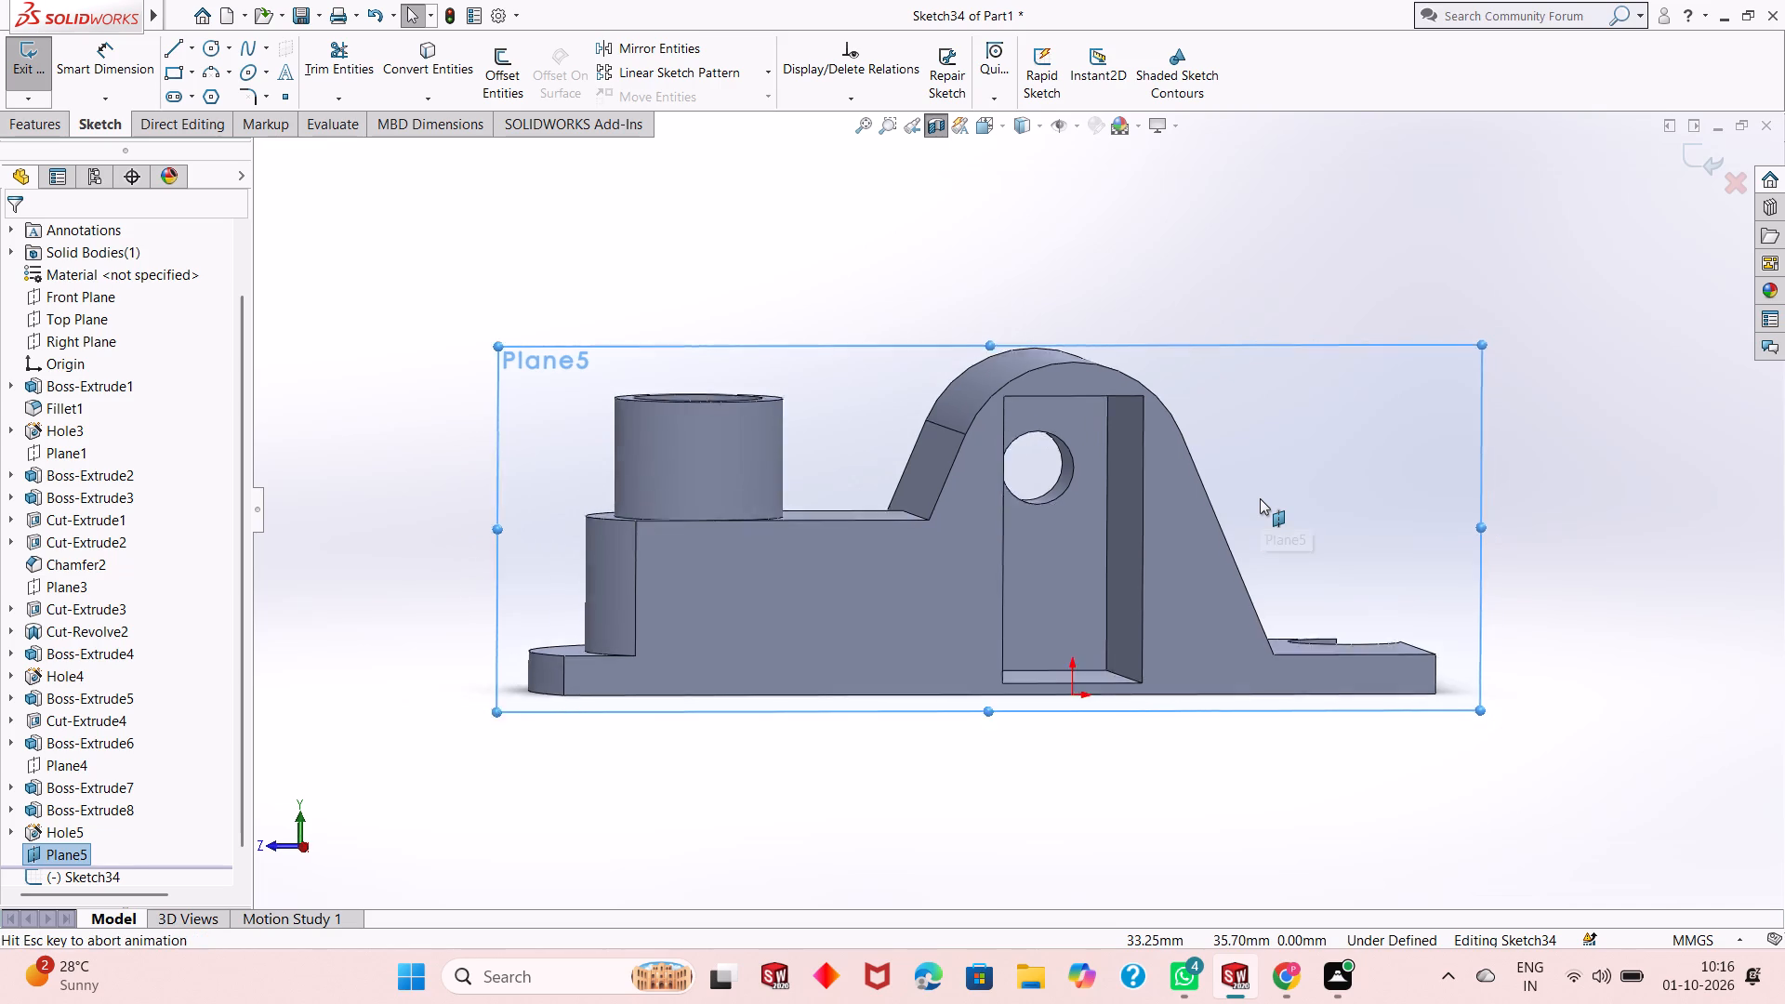
{"action": "scroll", "coordinate": [1193, 482], "scroll_direction": "down", "scroll_amount": 2}
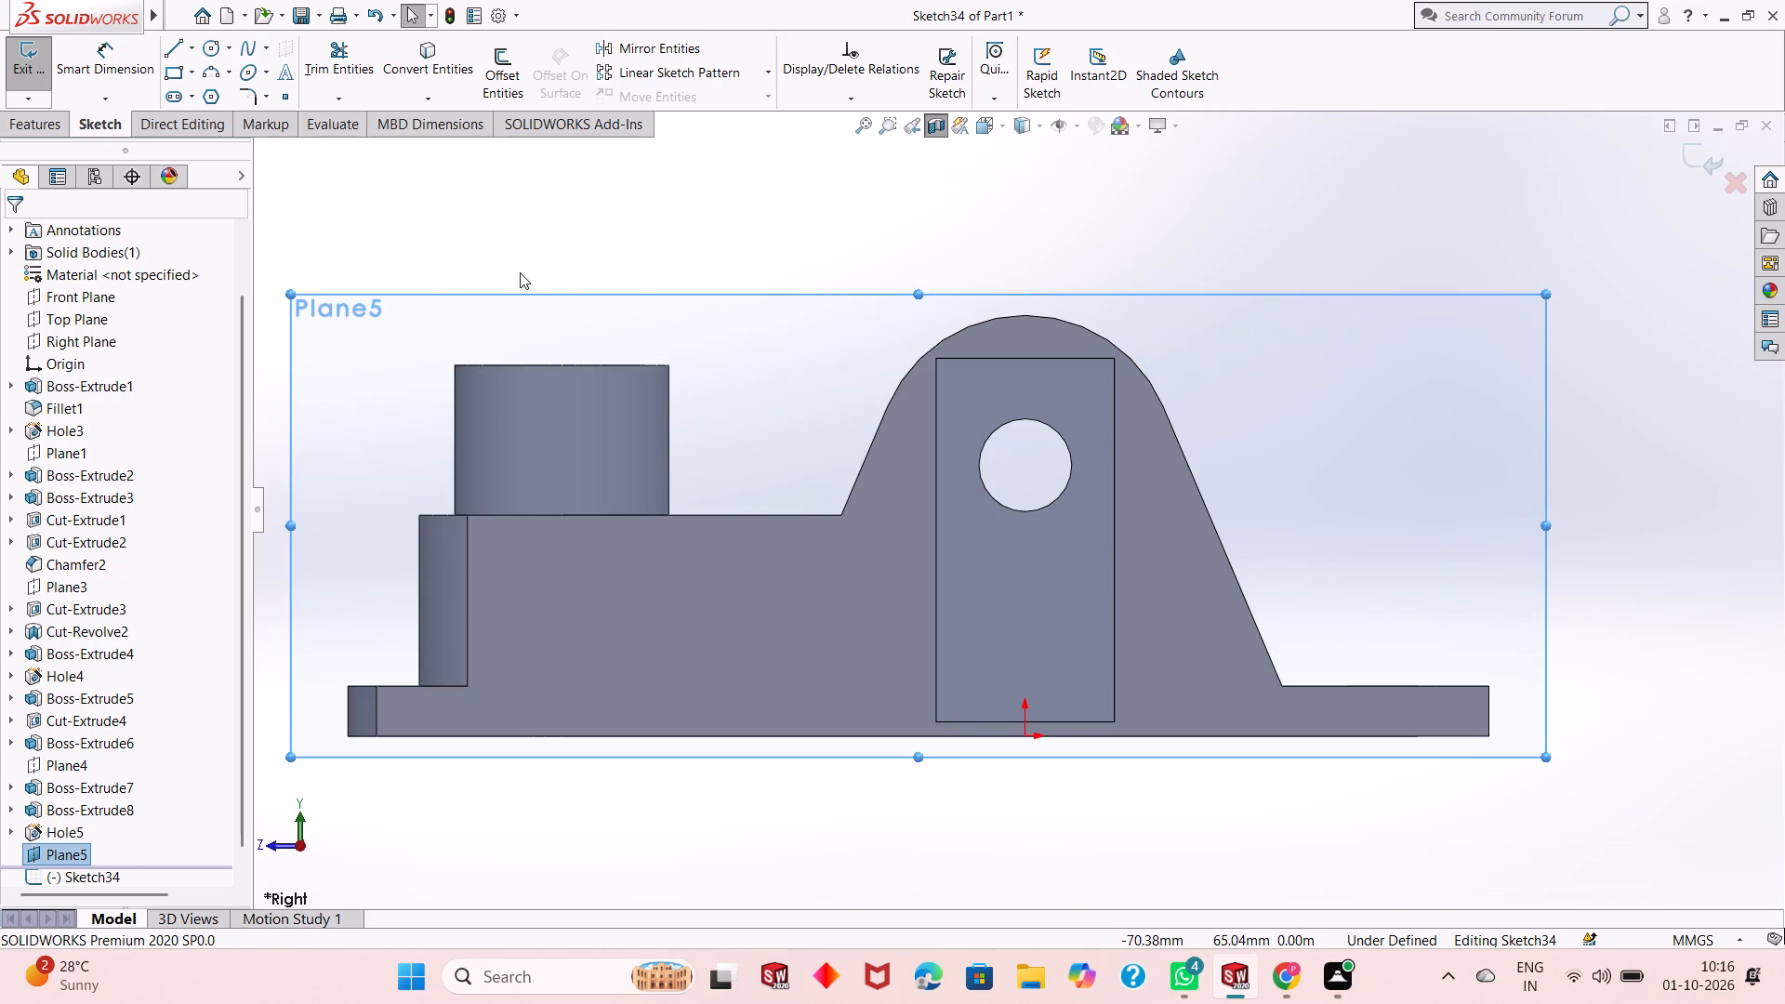
{"action": "left_click", "coordinate": [210, 48]}
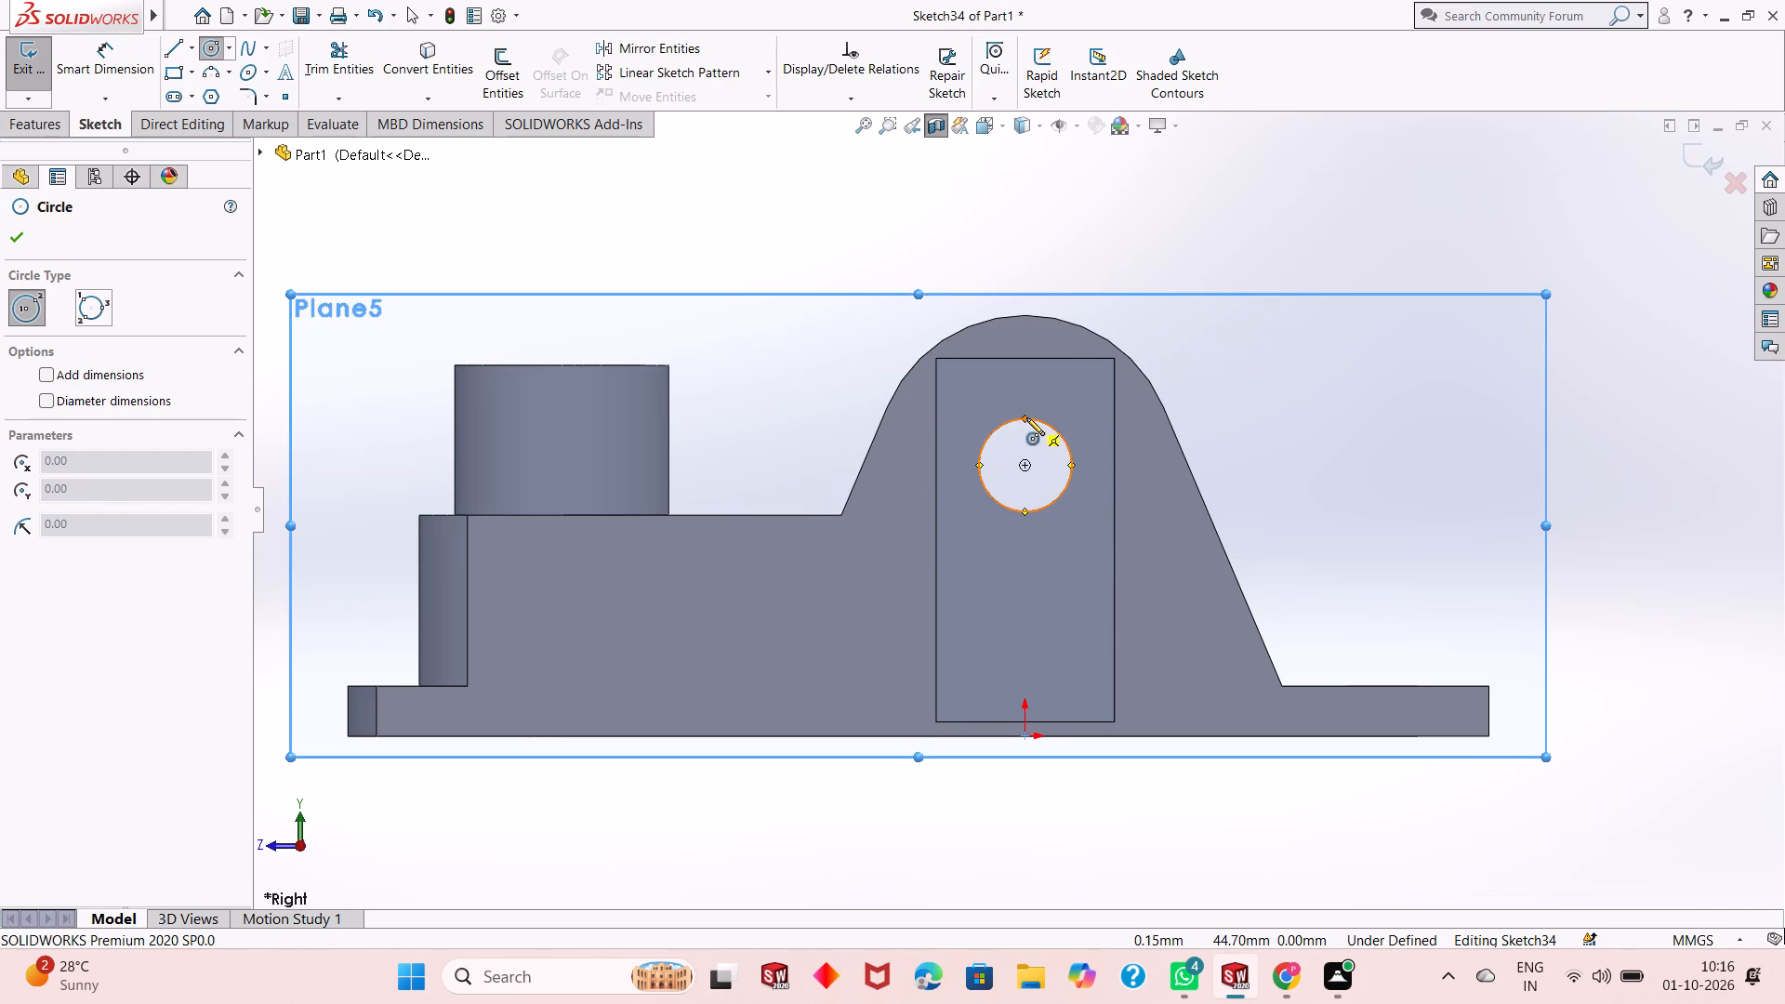
{"action": "left_click", "coordinate": [1025, 465]}
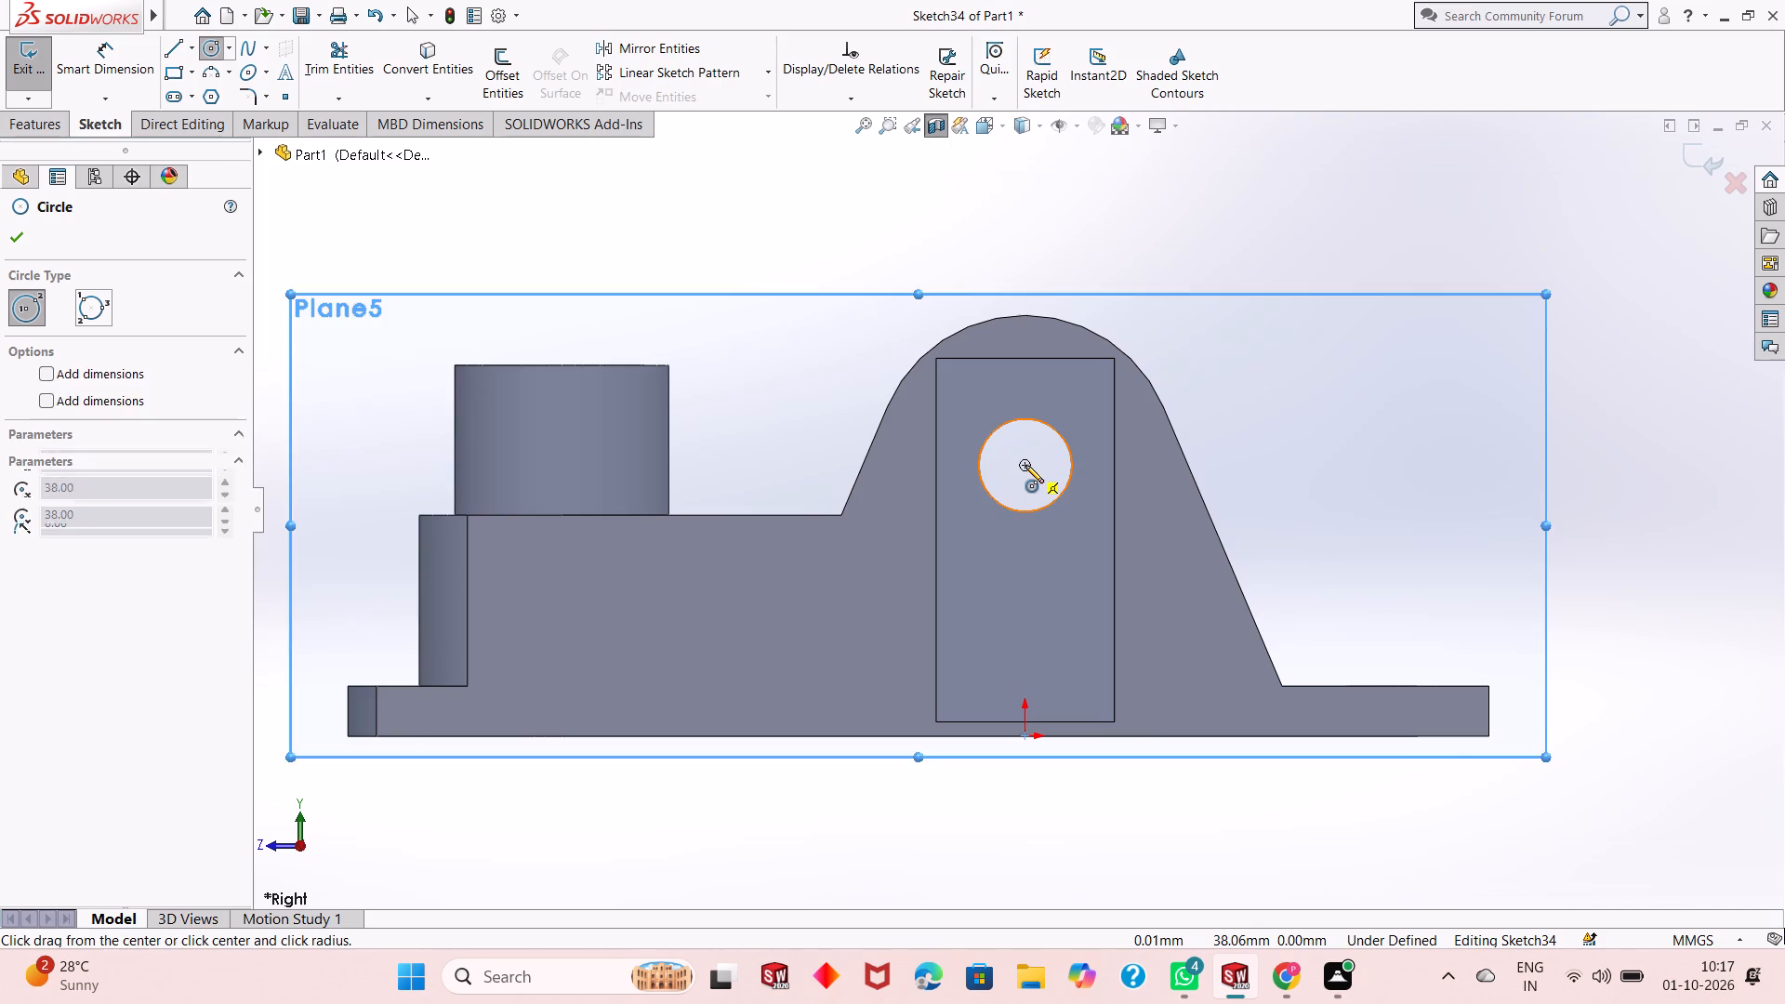
{"action": "left_click", "coordinate": [1031, 318]}
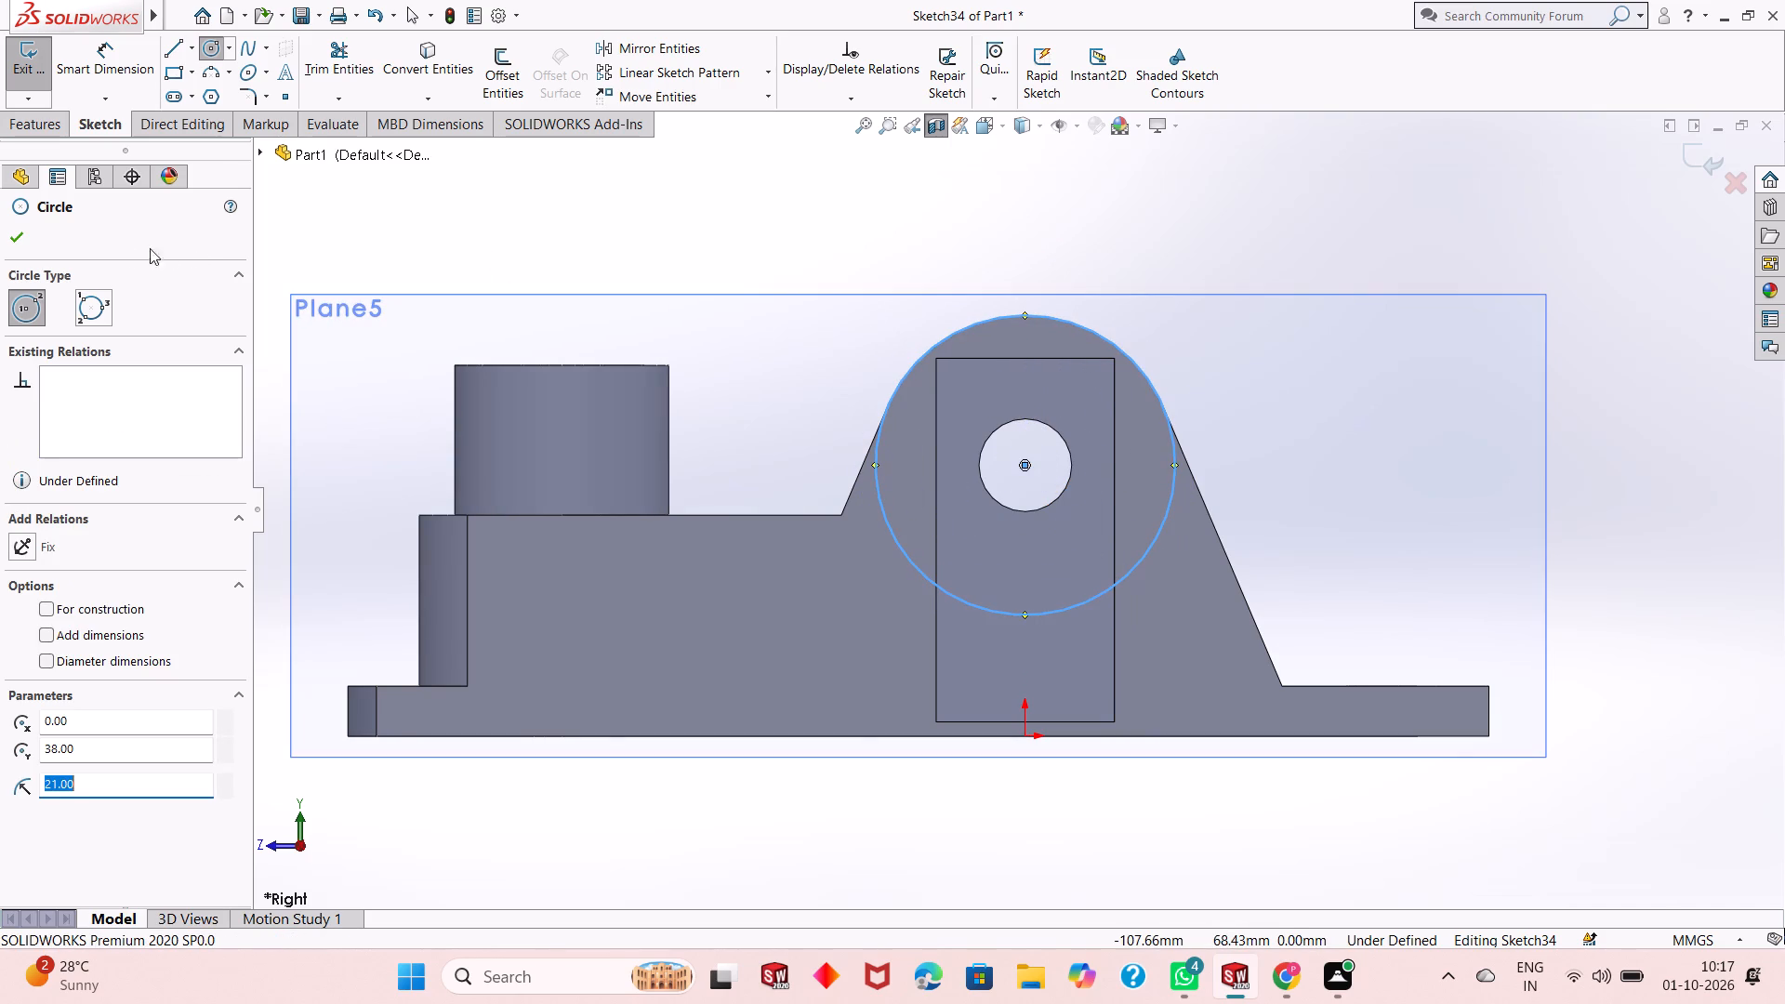
{"action": "left_click", "coordinate": [19, 244]}
Sketch two slanted lines, each about 46 mm long, from the circle's opposite flanks down to just above the base's bottom edge.
{"action": "left_click", "coordinate": [177, 43]}
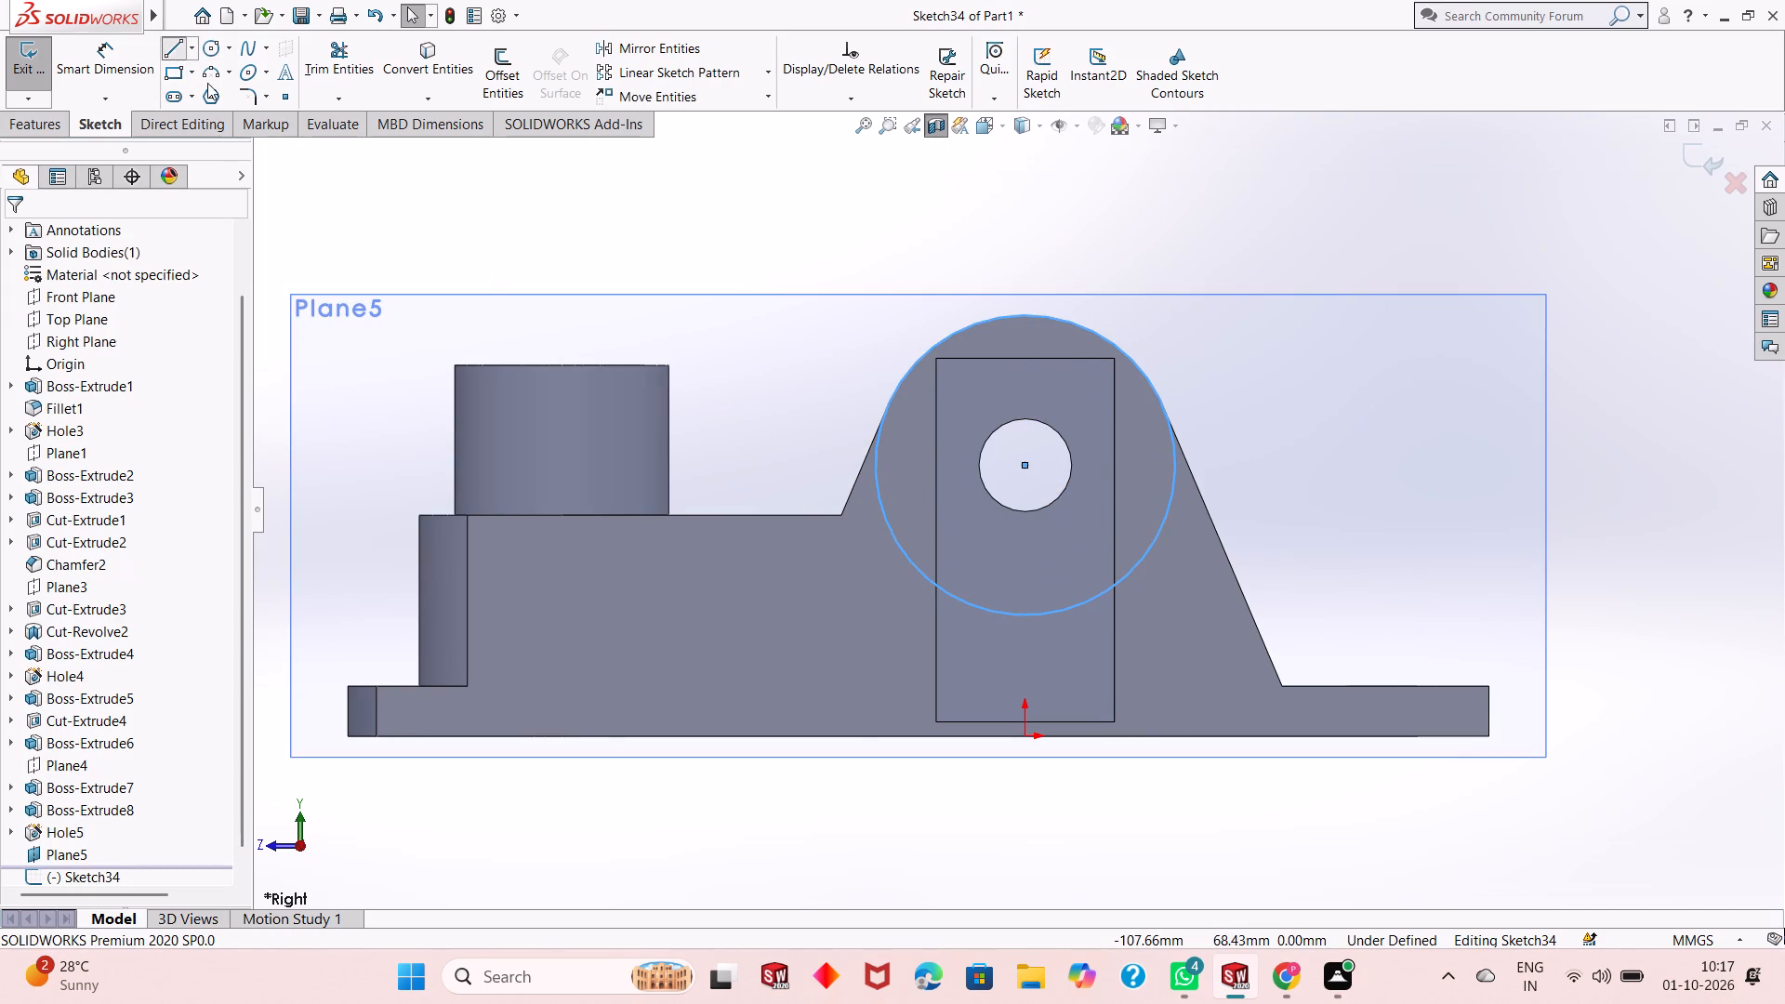
{"action": "left_click", "coordinate": [886, 408]}
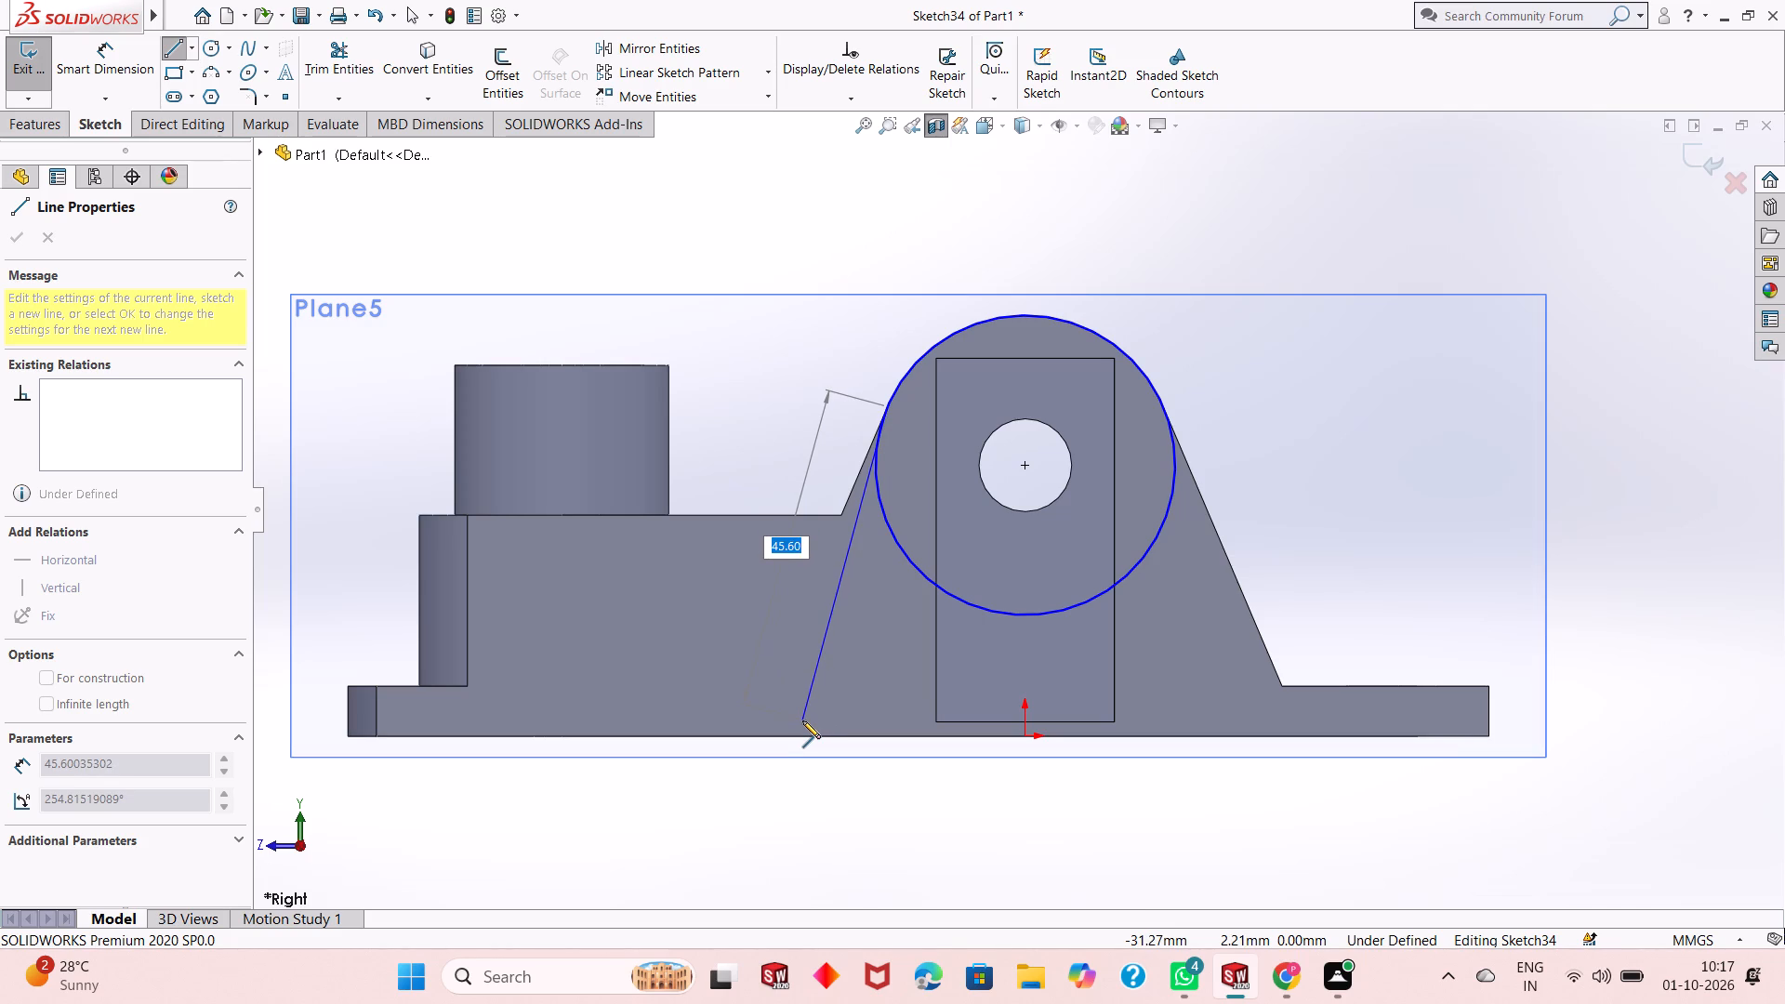
{"action": "left_click", "coordinate": [802, 720]}
{"action": "key", "text": "Escape"}
{"action": "key", "text": "Escape"}
{"action": "left_click", "coordinate": [166, 51]}
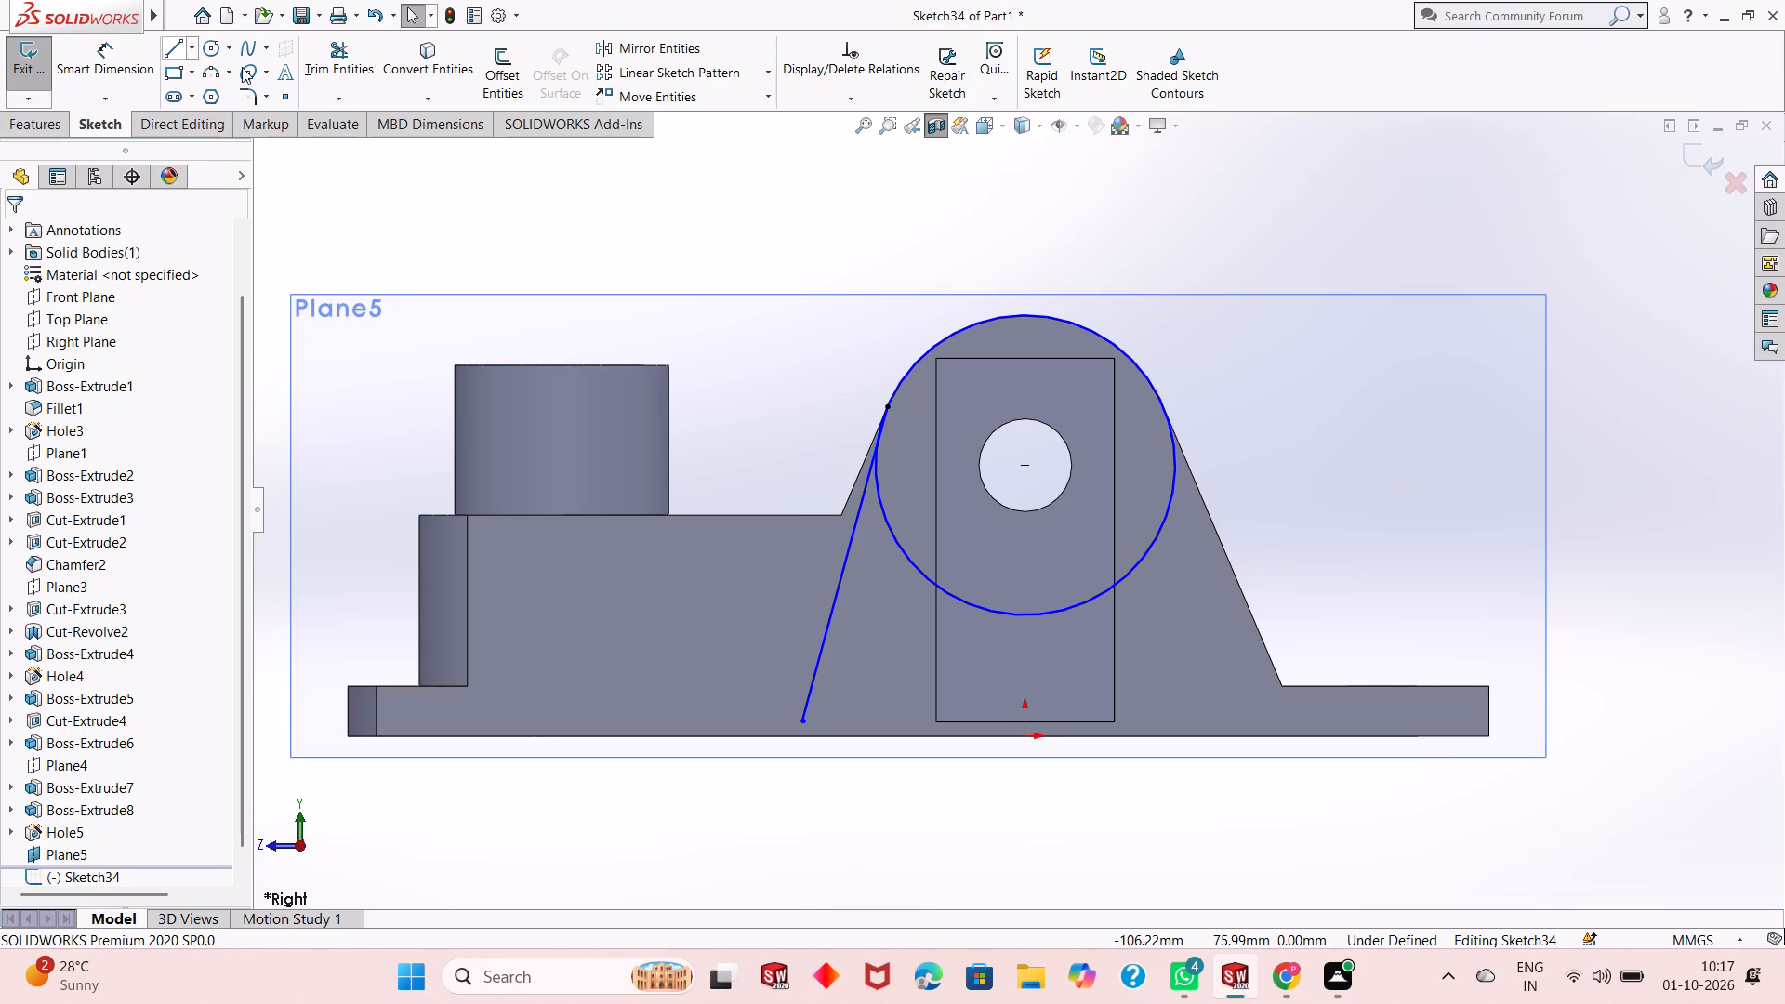
{"action": "left_click", "coordinate": [1163, 403]}
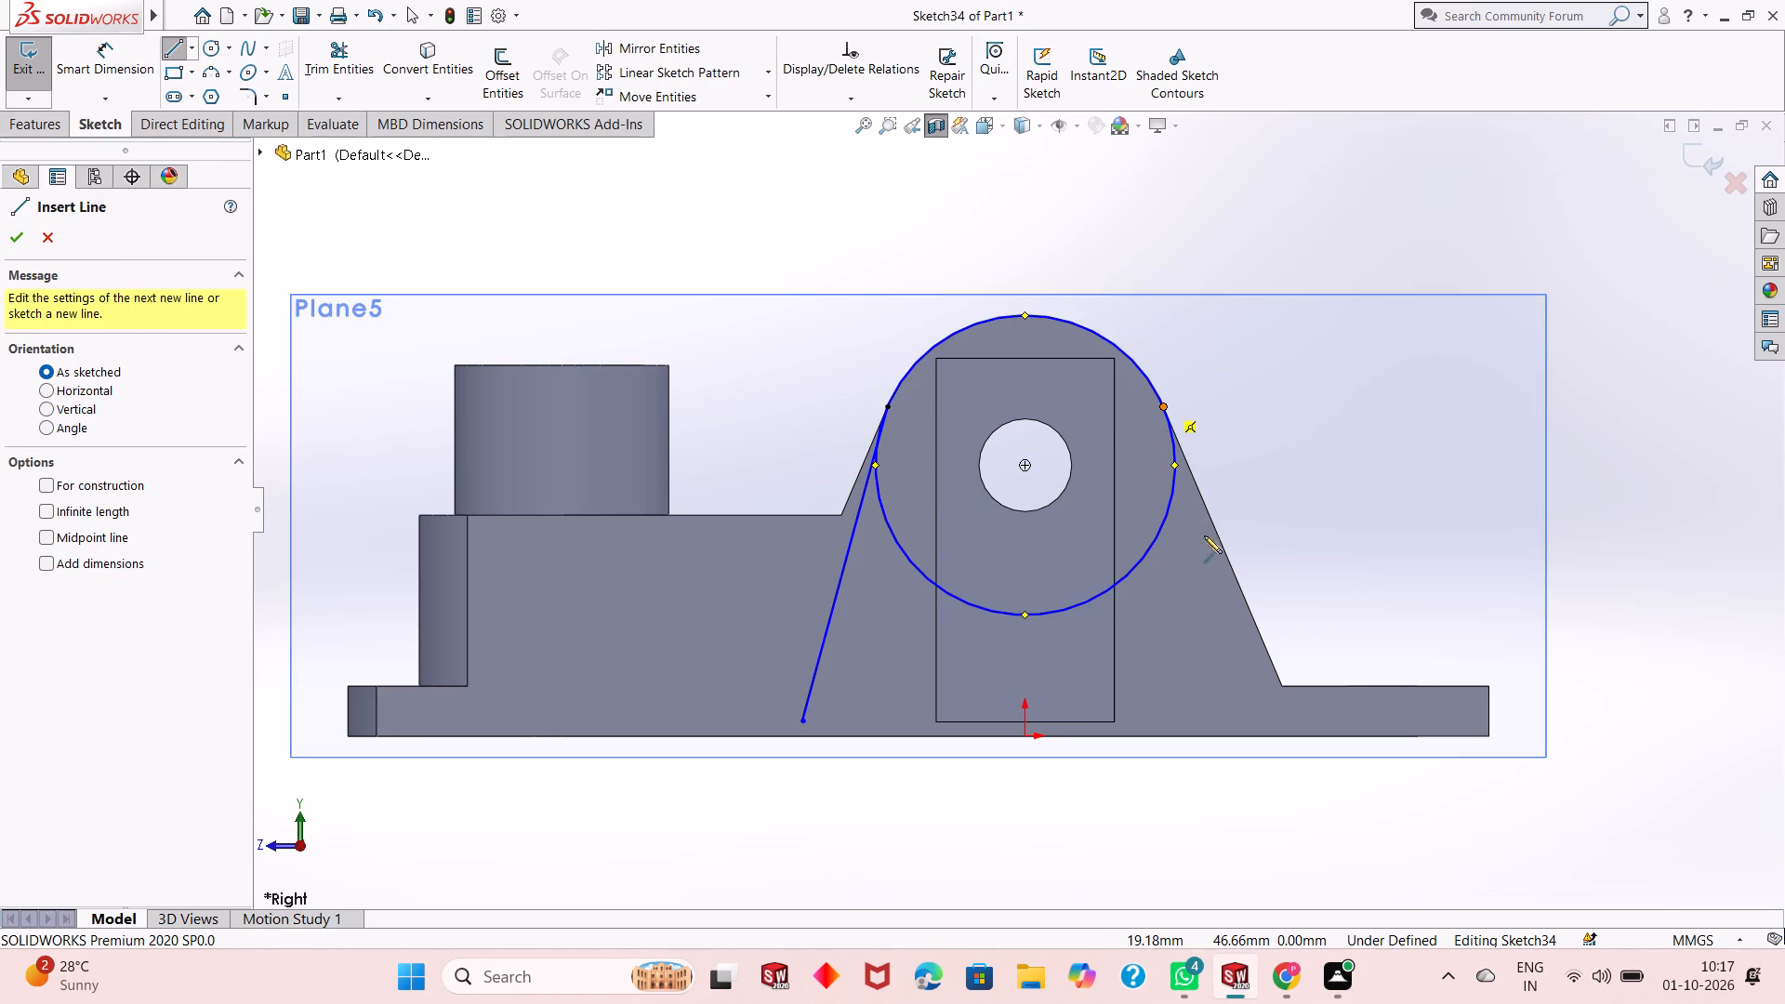
{"action": "left_click", "coordinate": [1263, 720]}
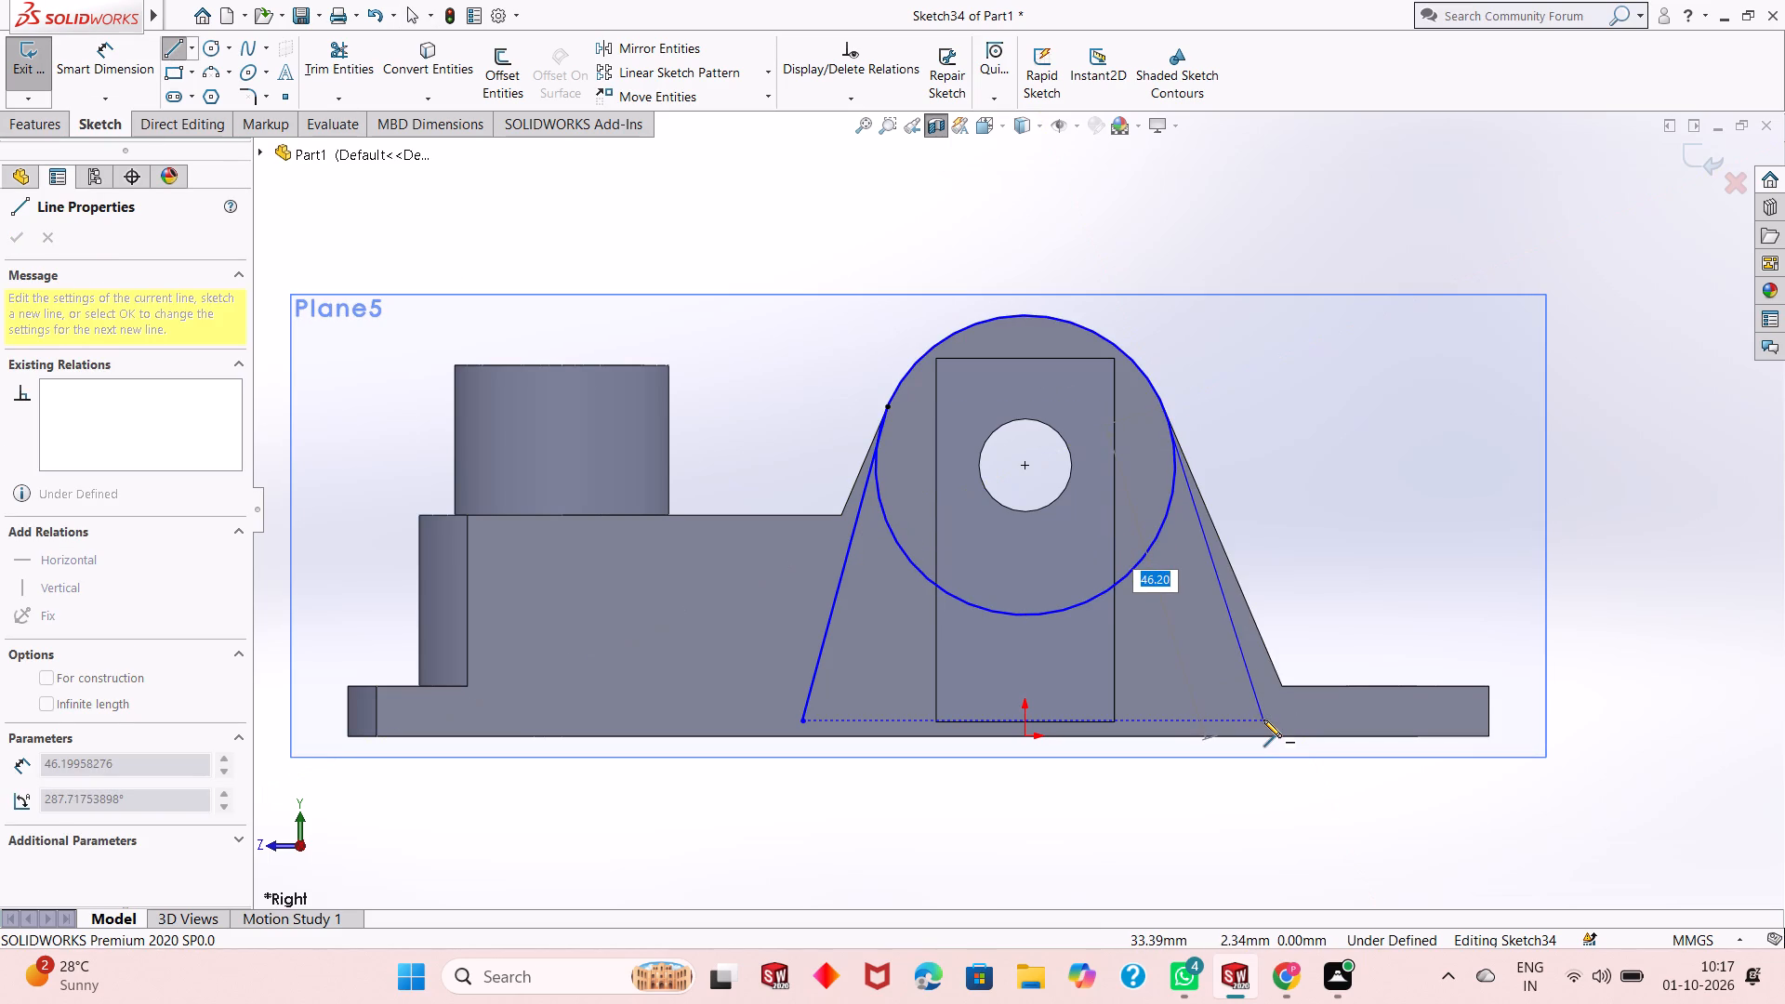
{"action": "key", "text": "Escape"}
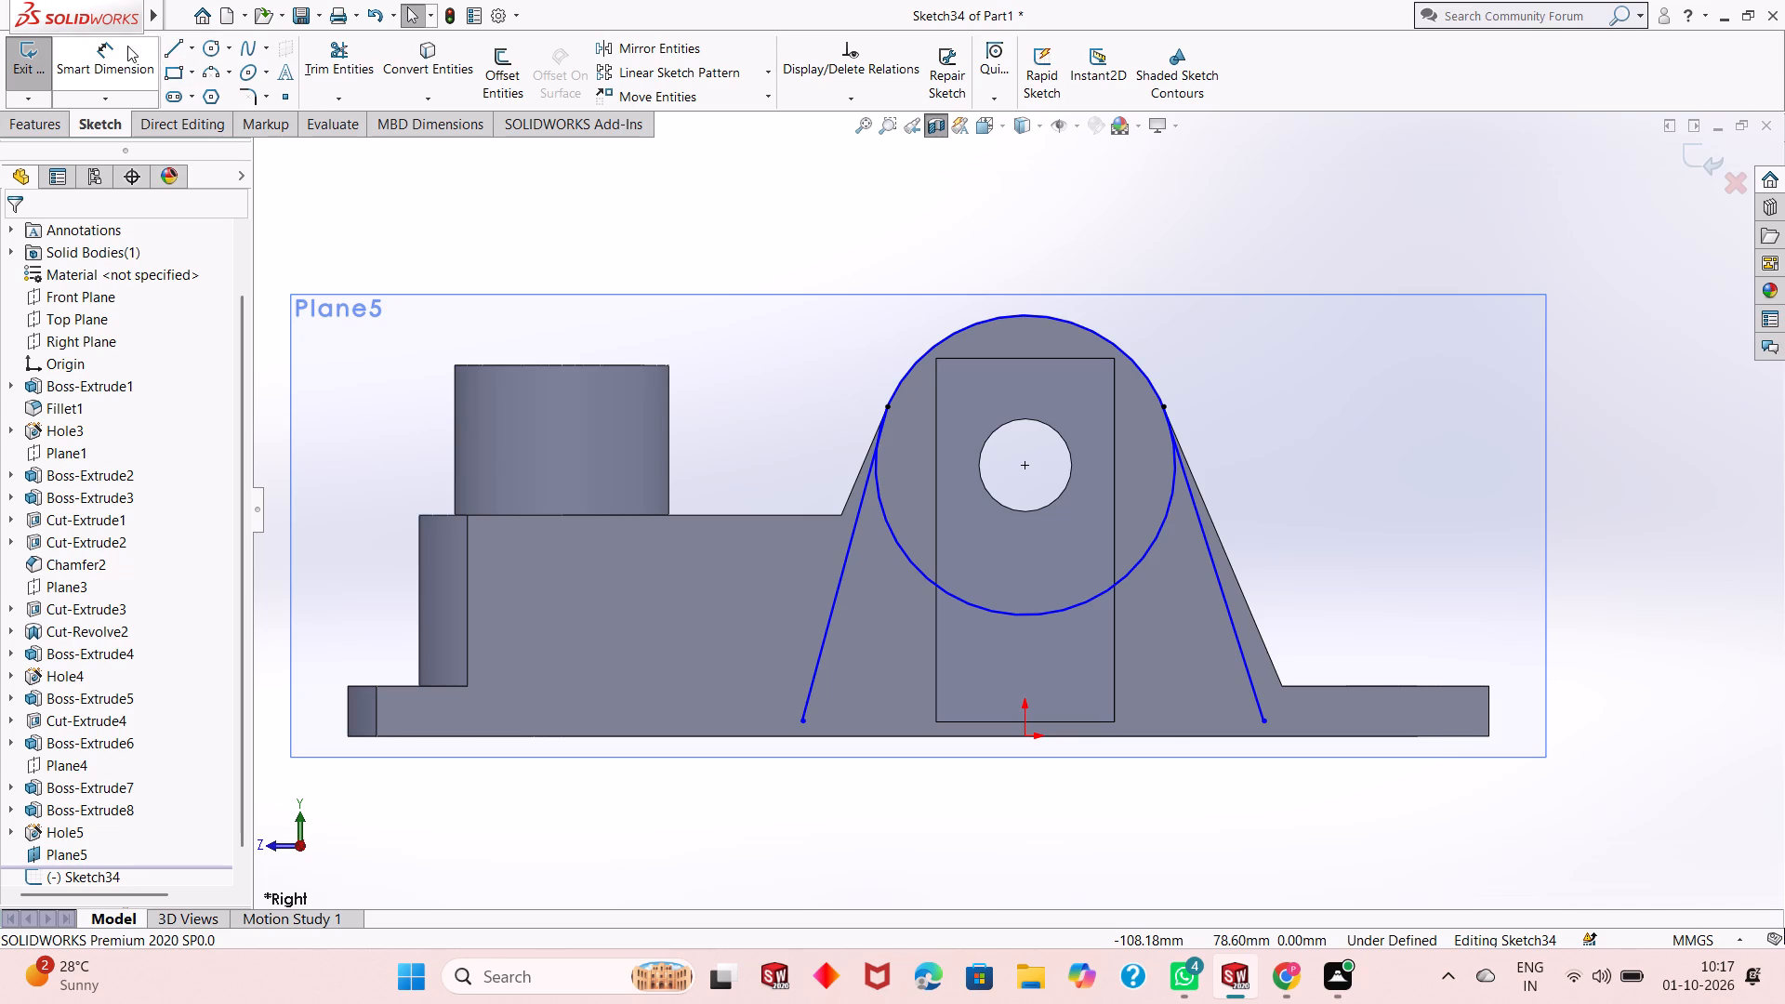
Dimension the lower endpoints of both slanted lines 2 mm above the base's bottom edge.
{"action": "left_click", "coordinate": [127, 46]}
{"action": "left_click", "coordinate": [800, 717]}
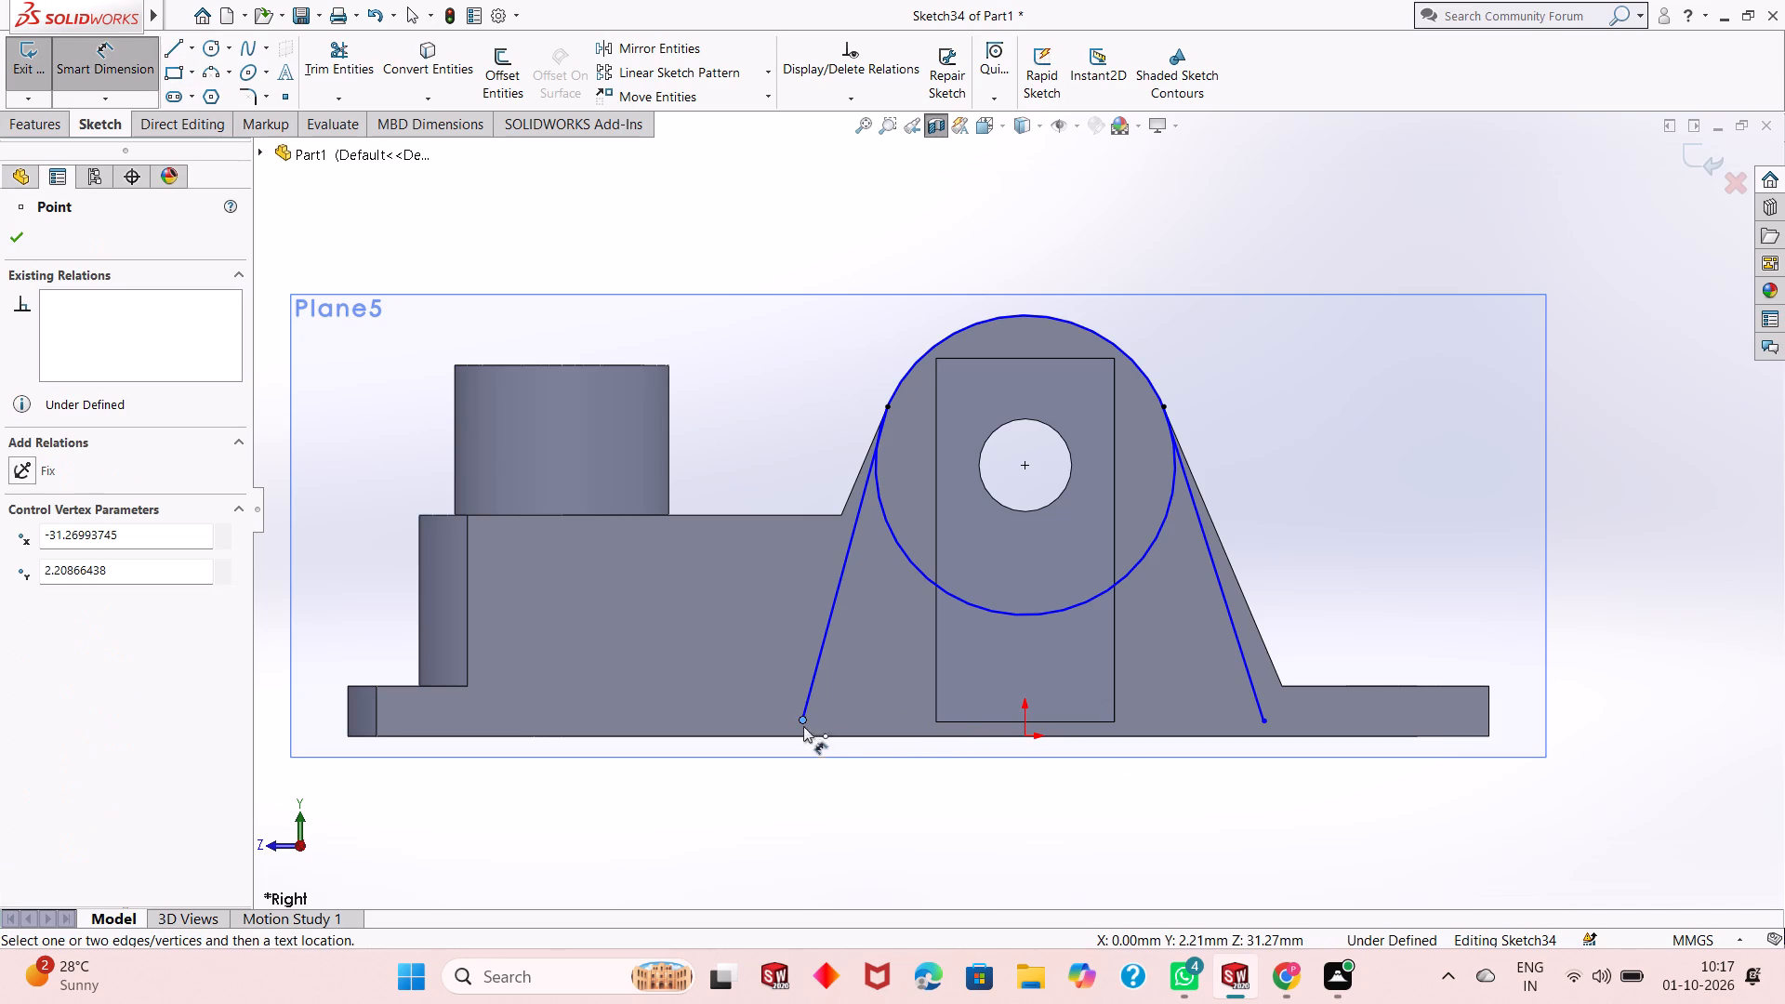
{"action": "left_click", "coordinate": [812, 736]}
{"action": "left_click", "coordinate": [734, 738]}
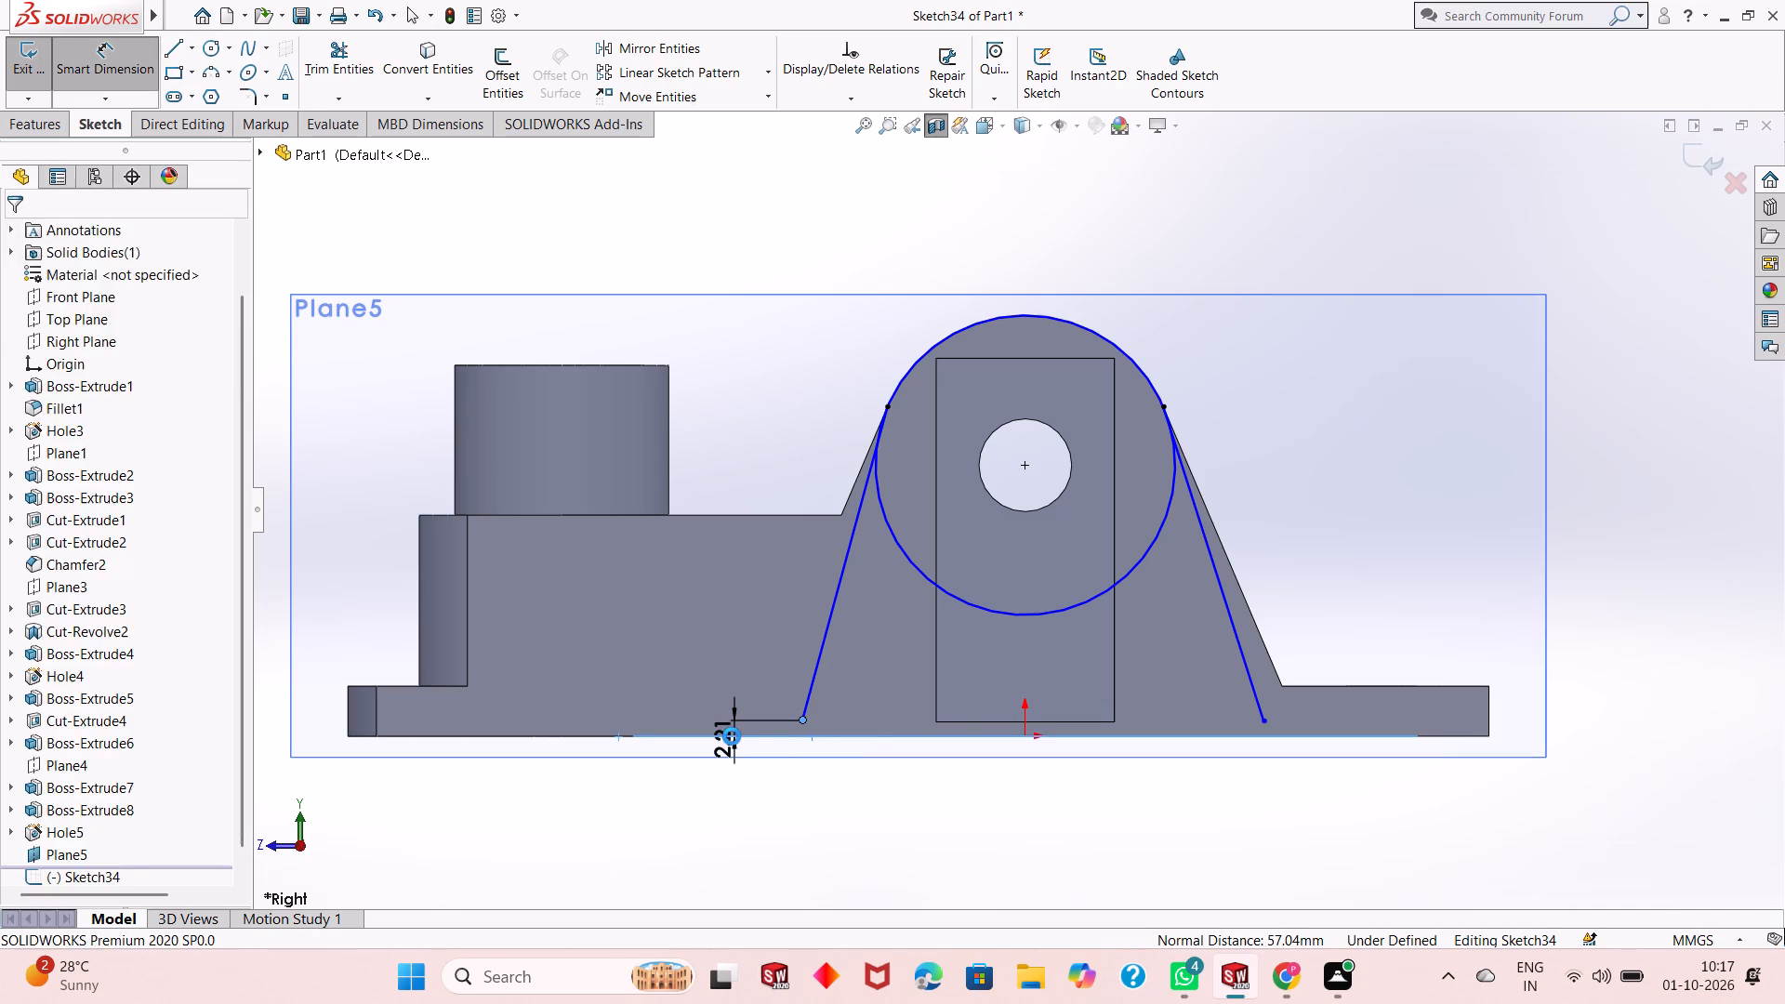
{"action": "key", "text": "2"}
{"action": "key", "text": "Return"}
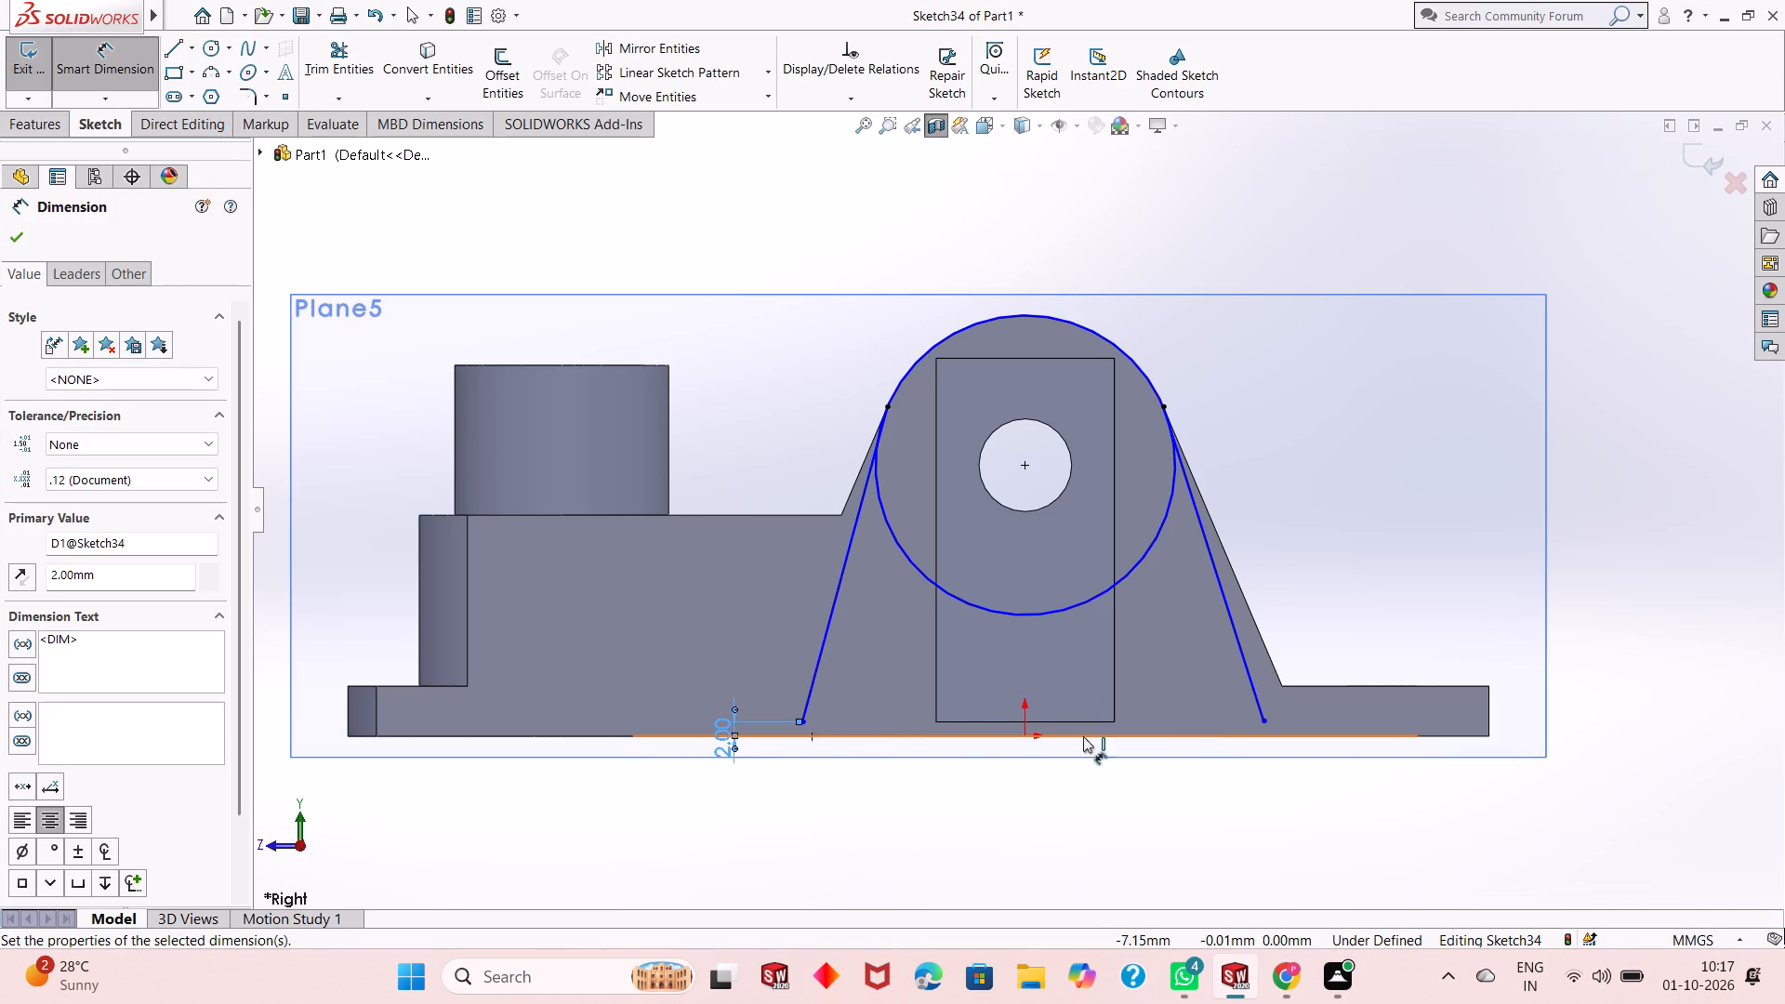
{"action": "left_click", "coordinate": [1260, 720]}
{"action": "left_click", "coordinate": [1261, 739]}
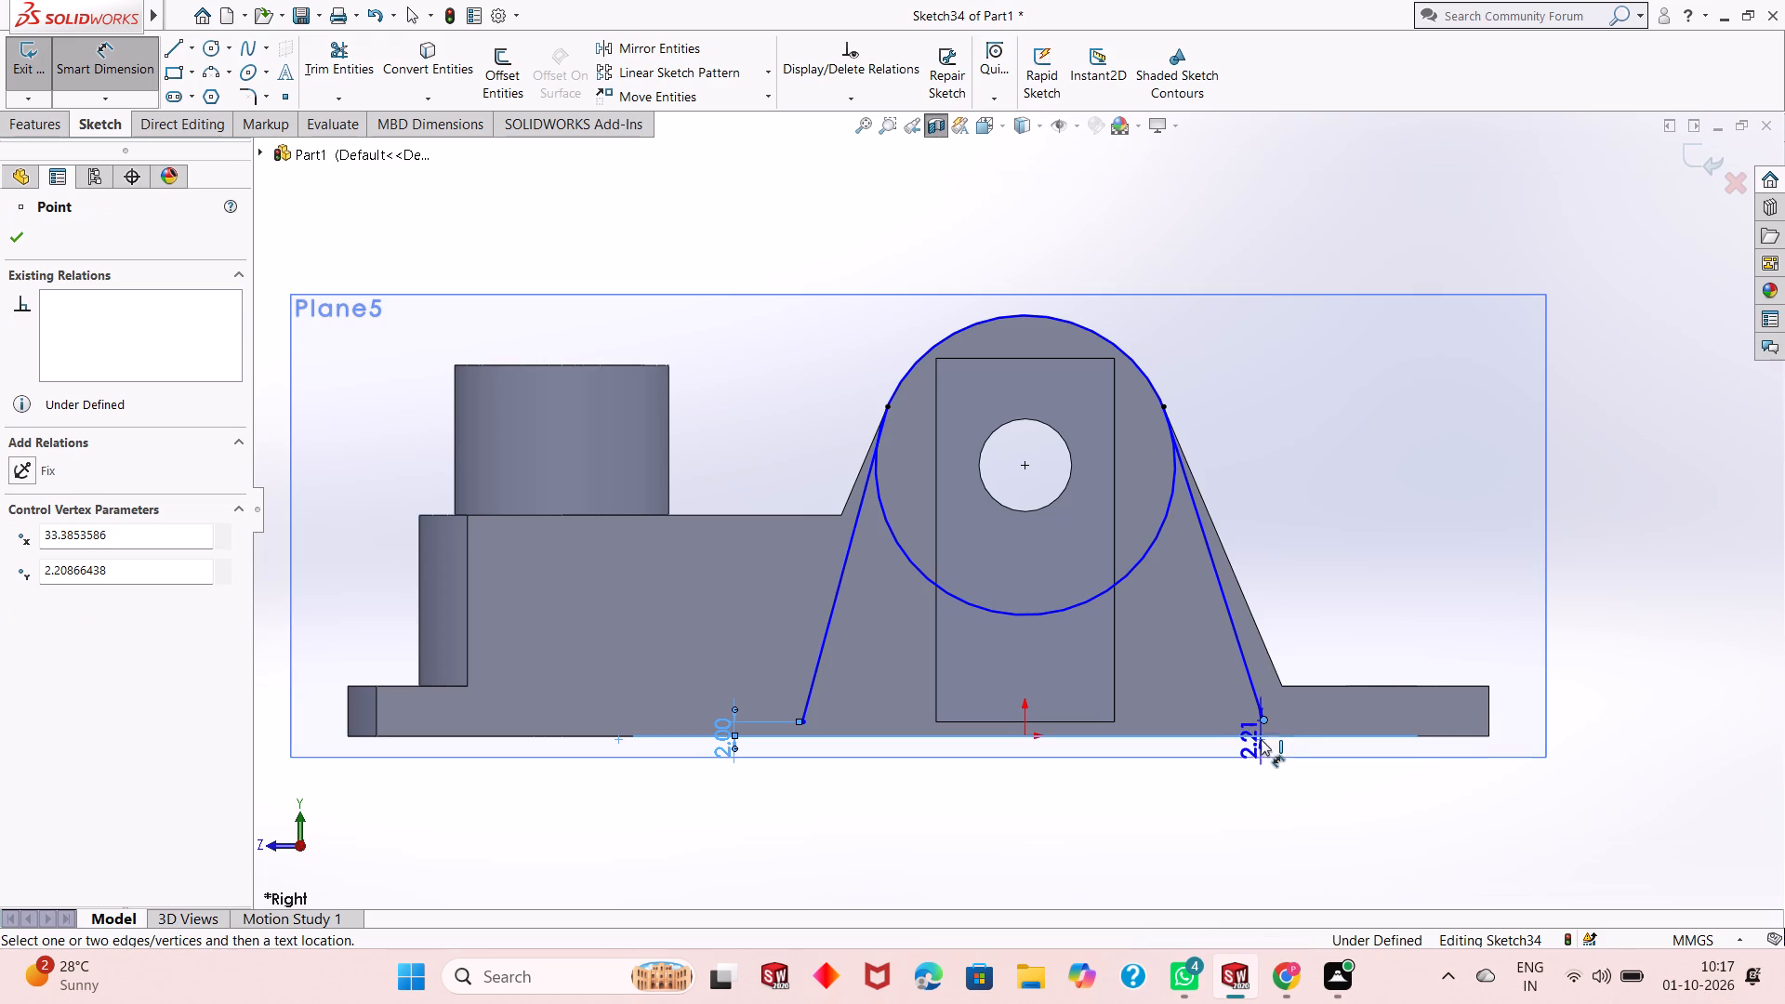
{"action": "left_click", "coordinate": [1315, 734]}
{"action": "key", "text": "2"}
{"action": "key", "text": "Return"}
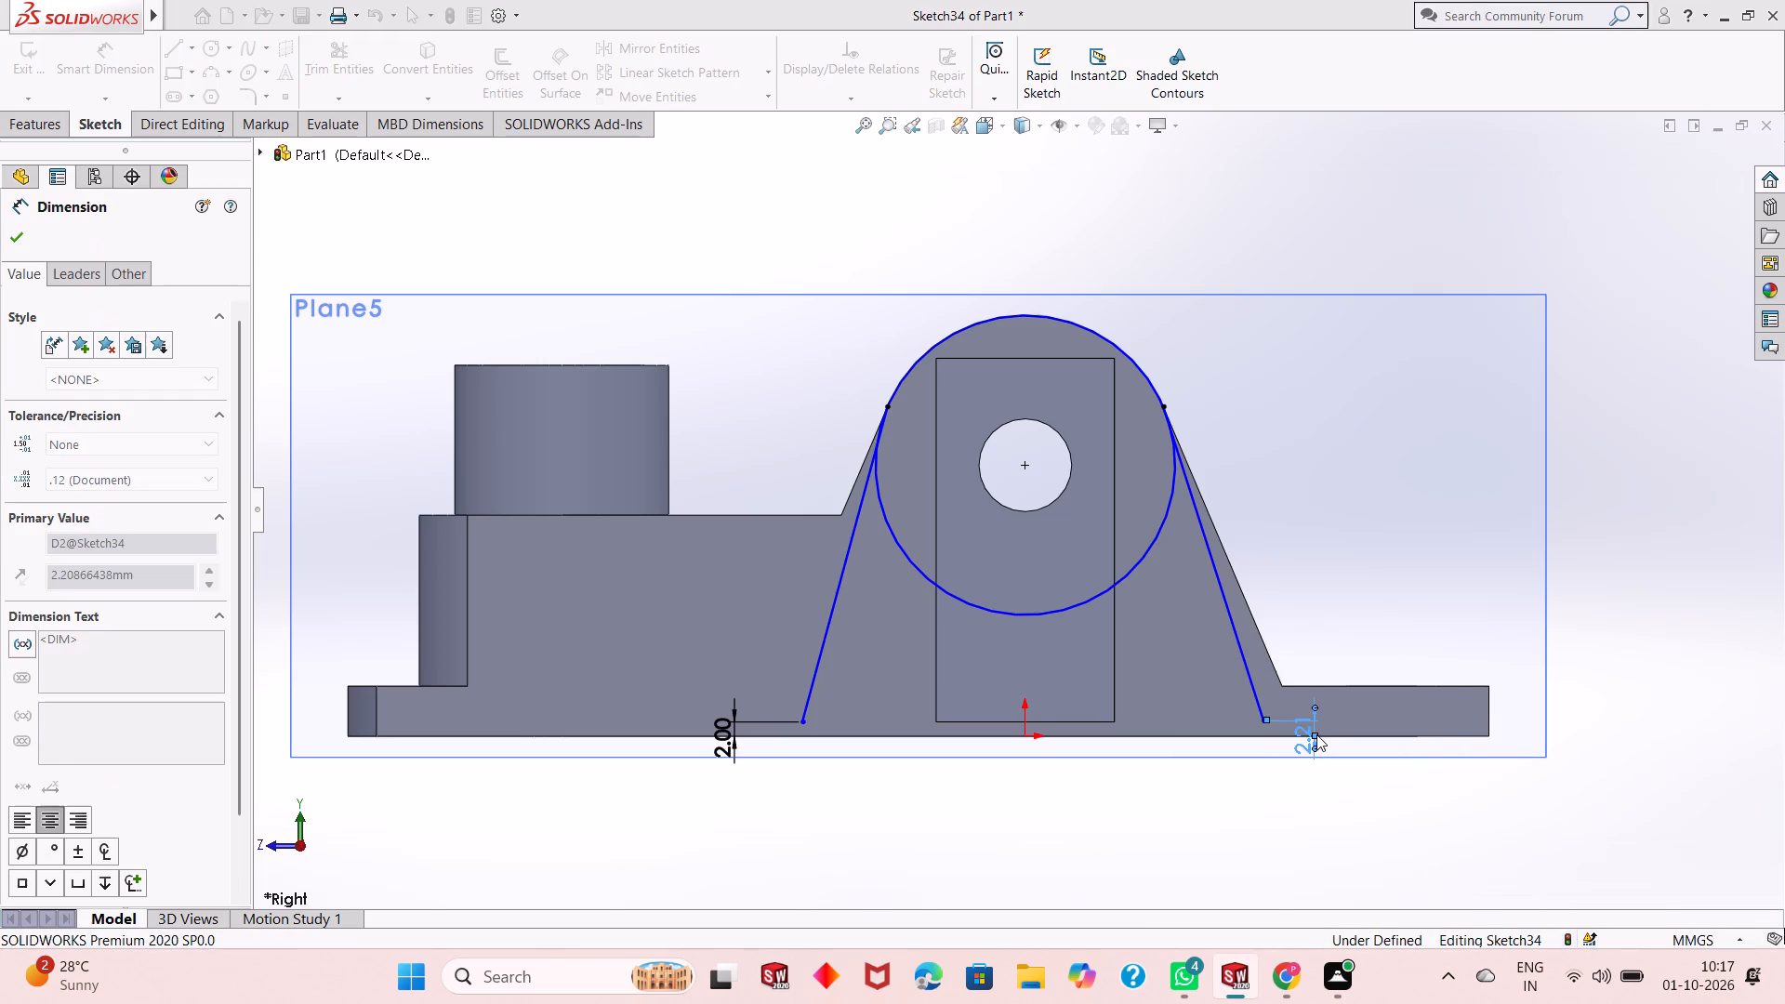
{"action": "scroll", "coordinate": [1022, 727], "scroll_direction": "down", "scroll_amount": 1}
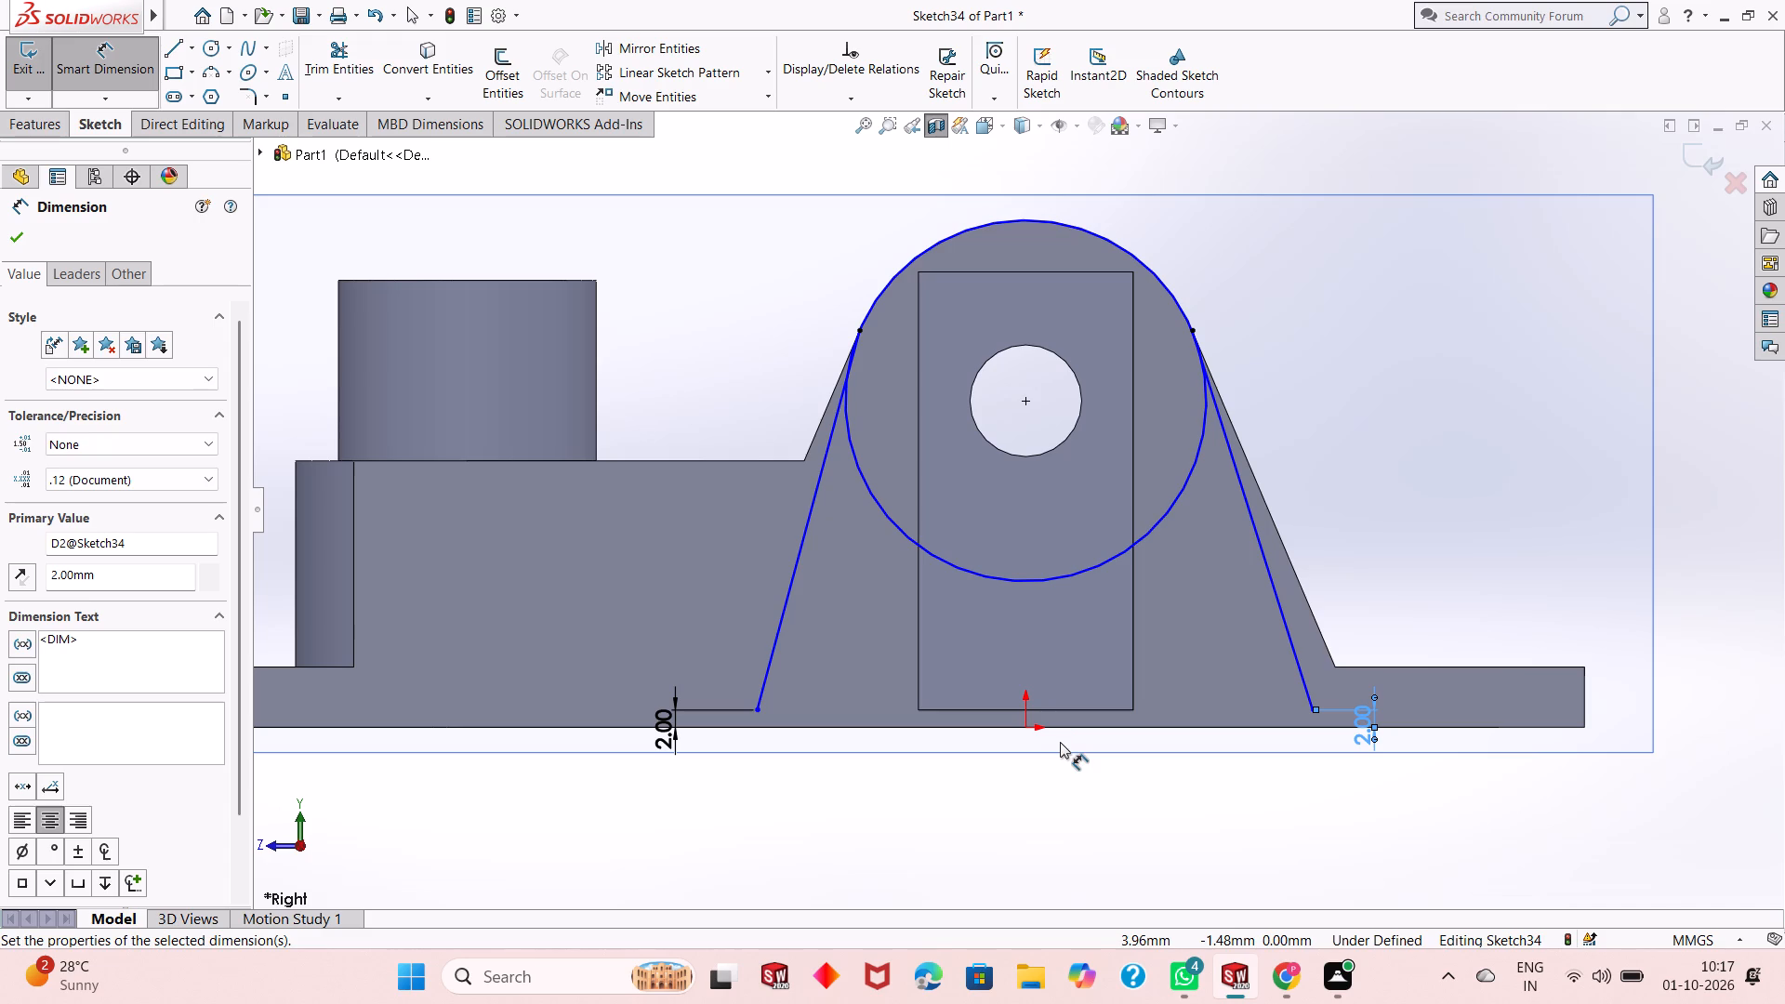
{"action": "key", "text": "Escape"}
{"action": "key", "text": "Escape"}
Dimension the lower endpoint of the slanted line nearer the round boss at 36 mm horizontally from the origin.
{"action": "left_click", "coordinate": [100, 59]}
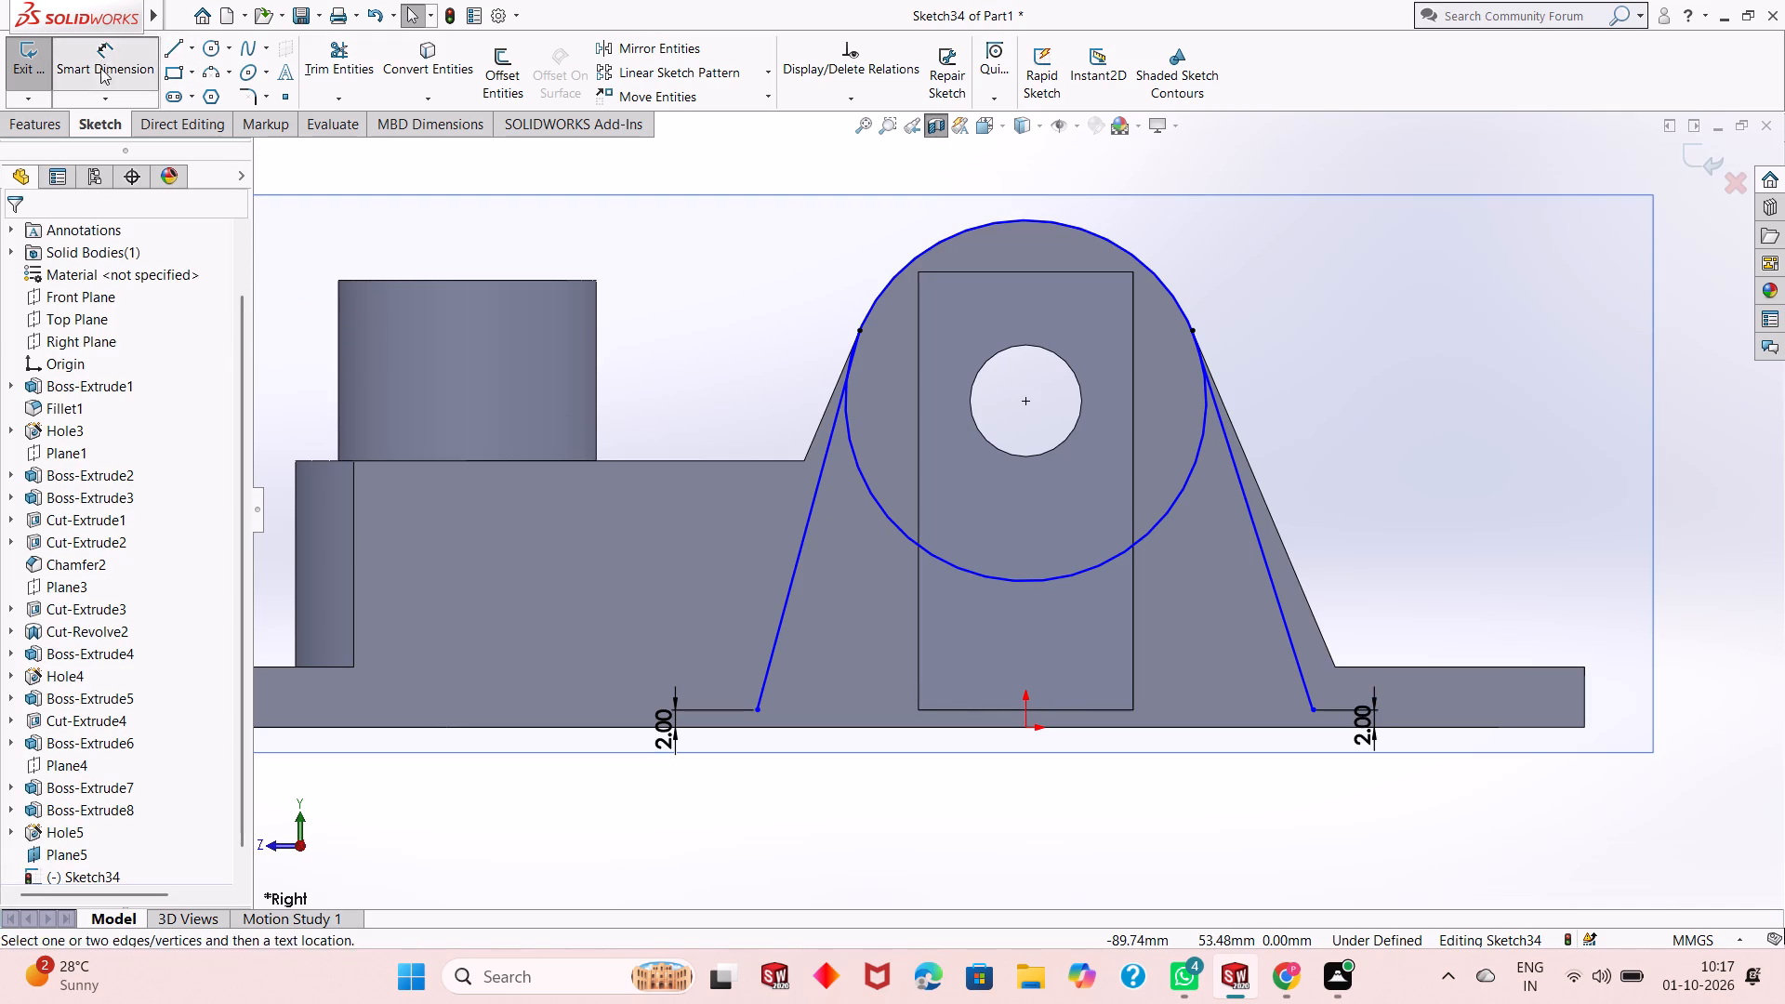
{"action": "left_click", "coordinate": [755, 713]}
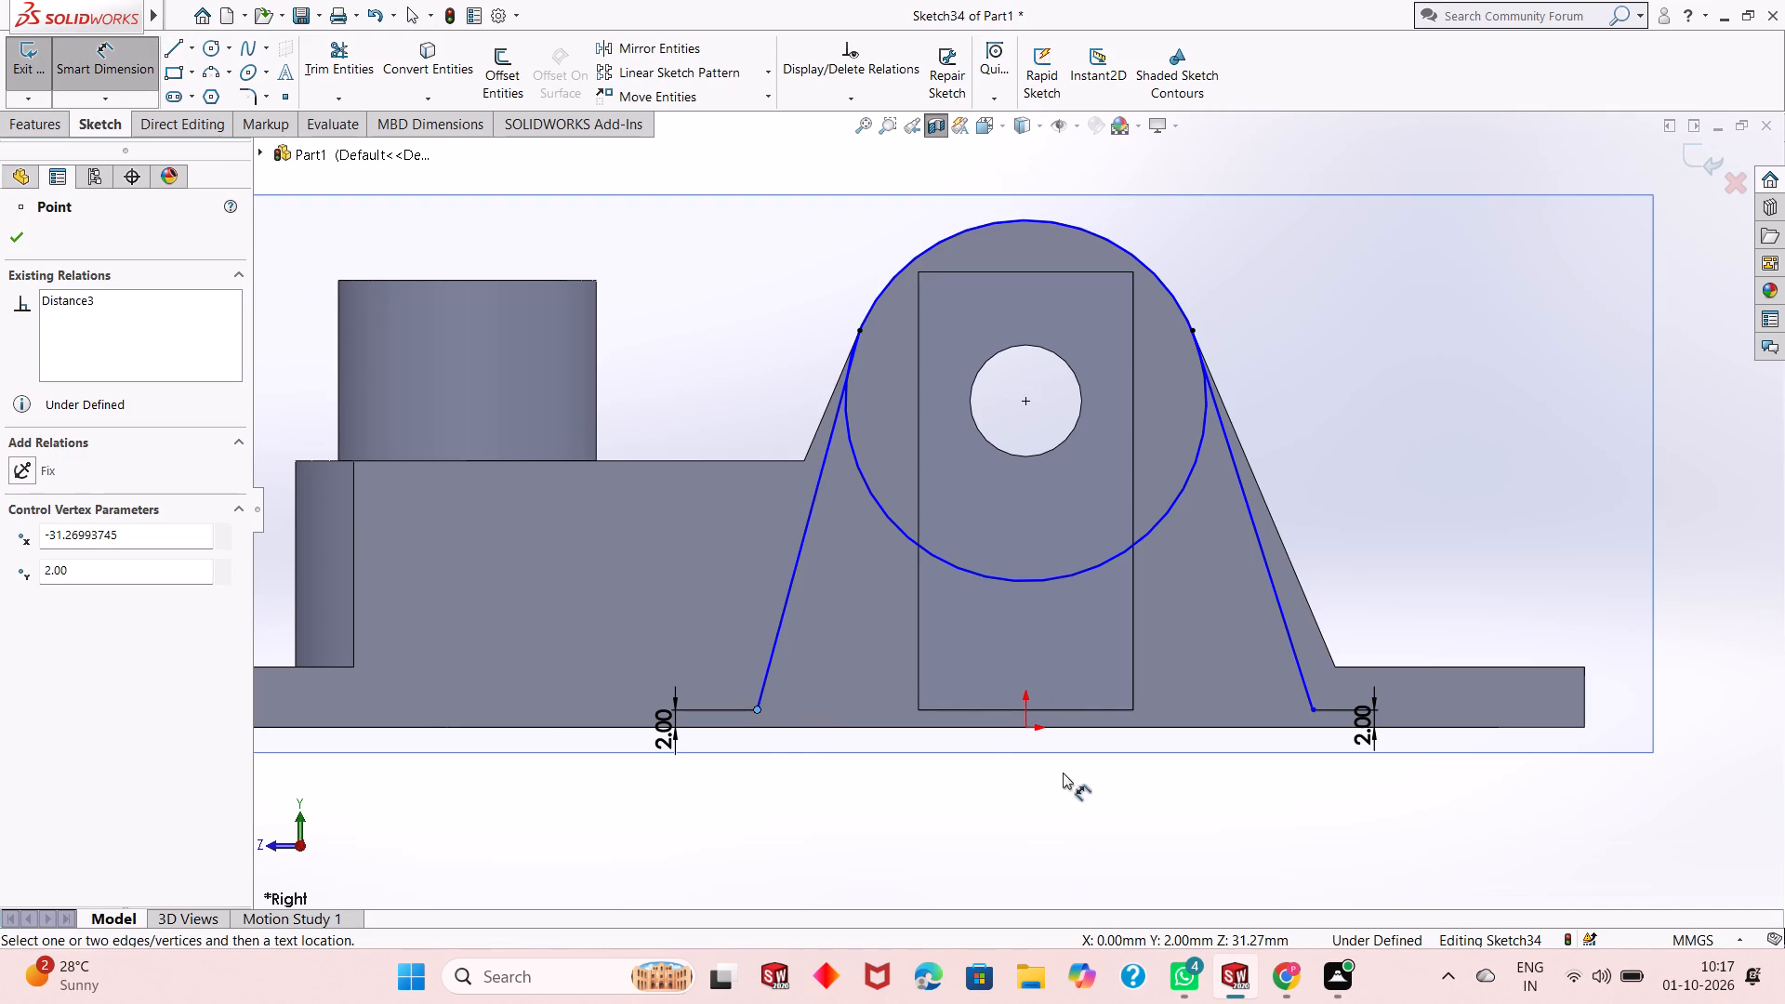
{"action": "left_click", "coordinate": [1025, 729]}
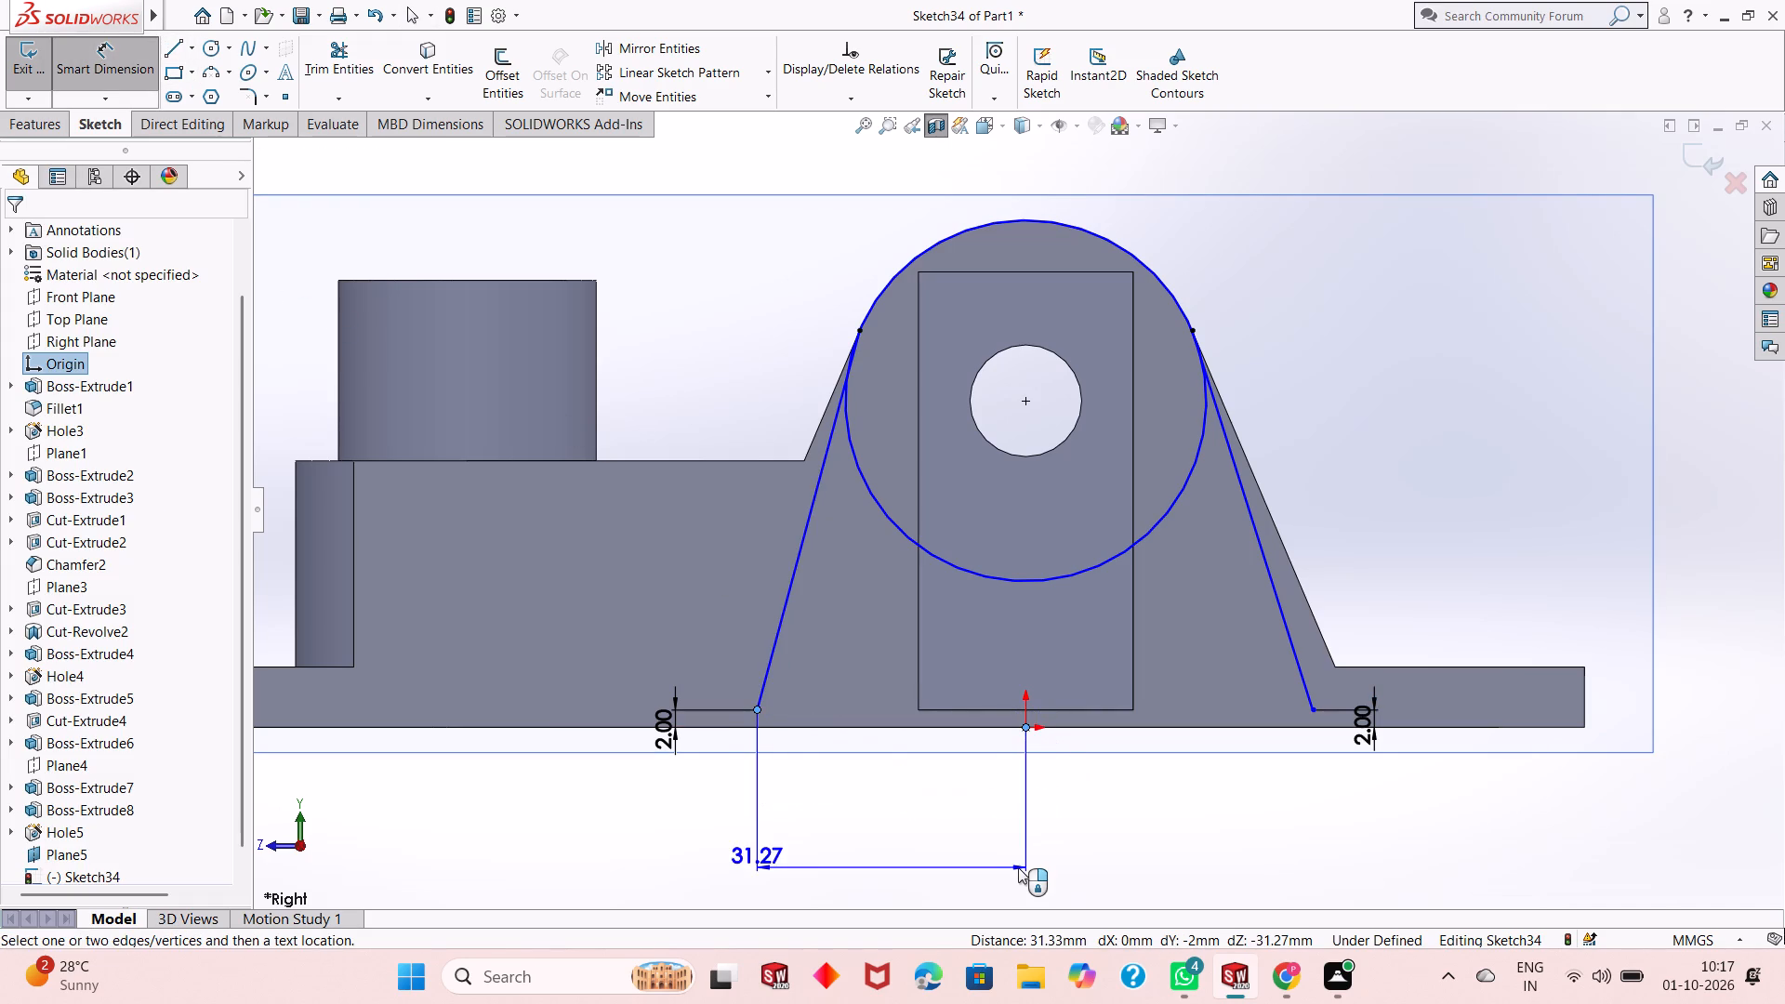
{"action": "left_click", "coordinate": [1020, 863]}
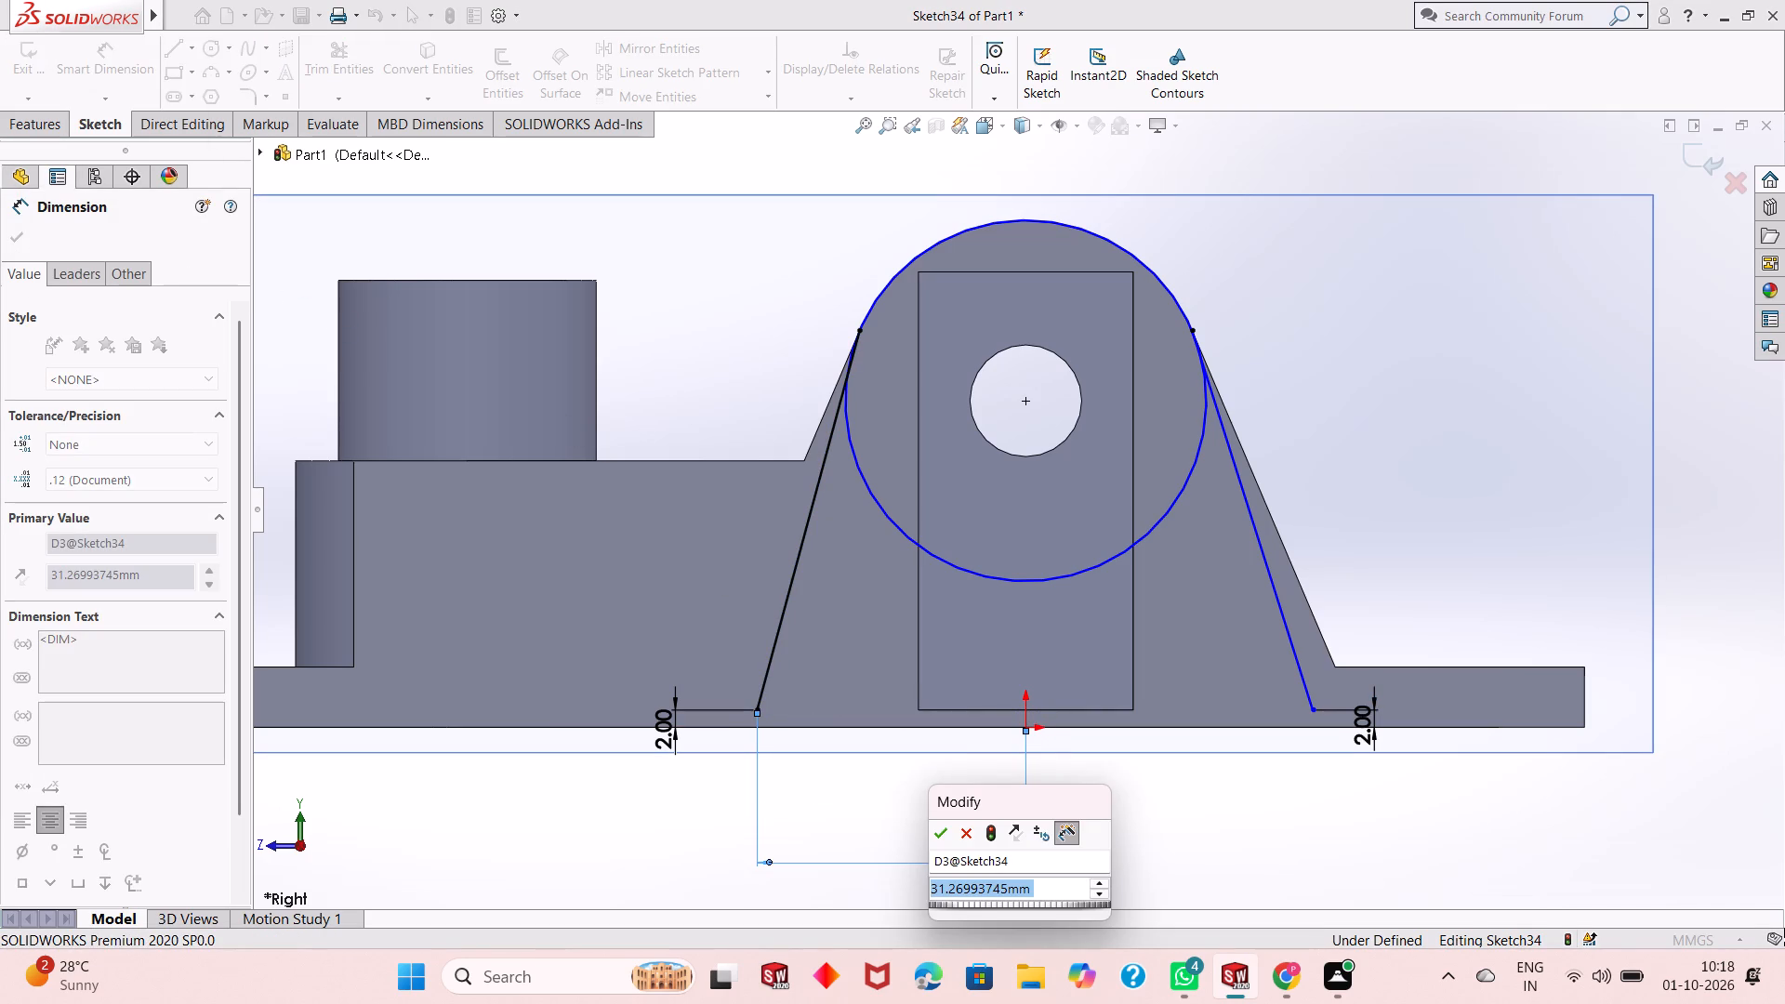
{"action": "type", "text": "36"}
{"action": "key", "text": "Return"}
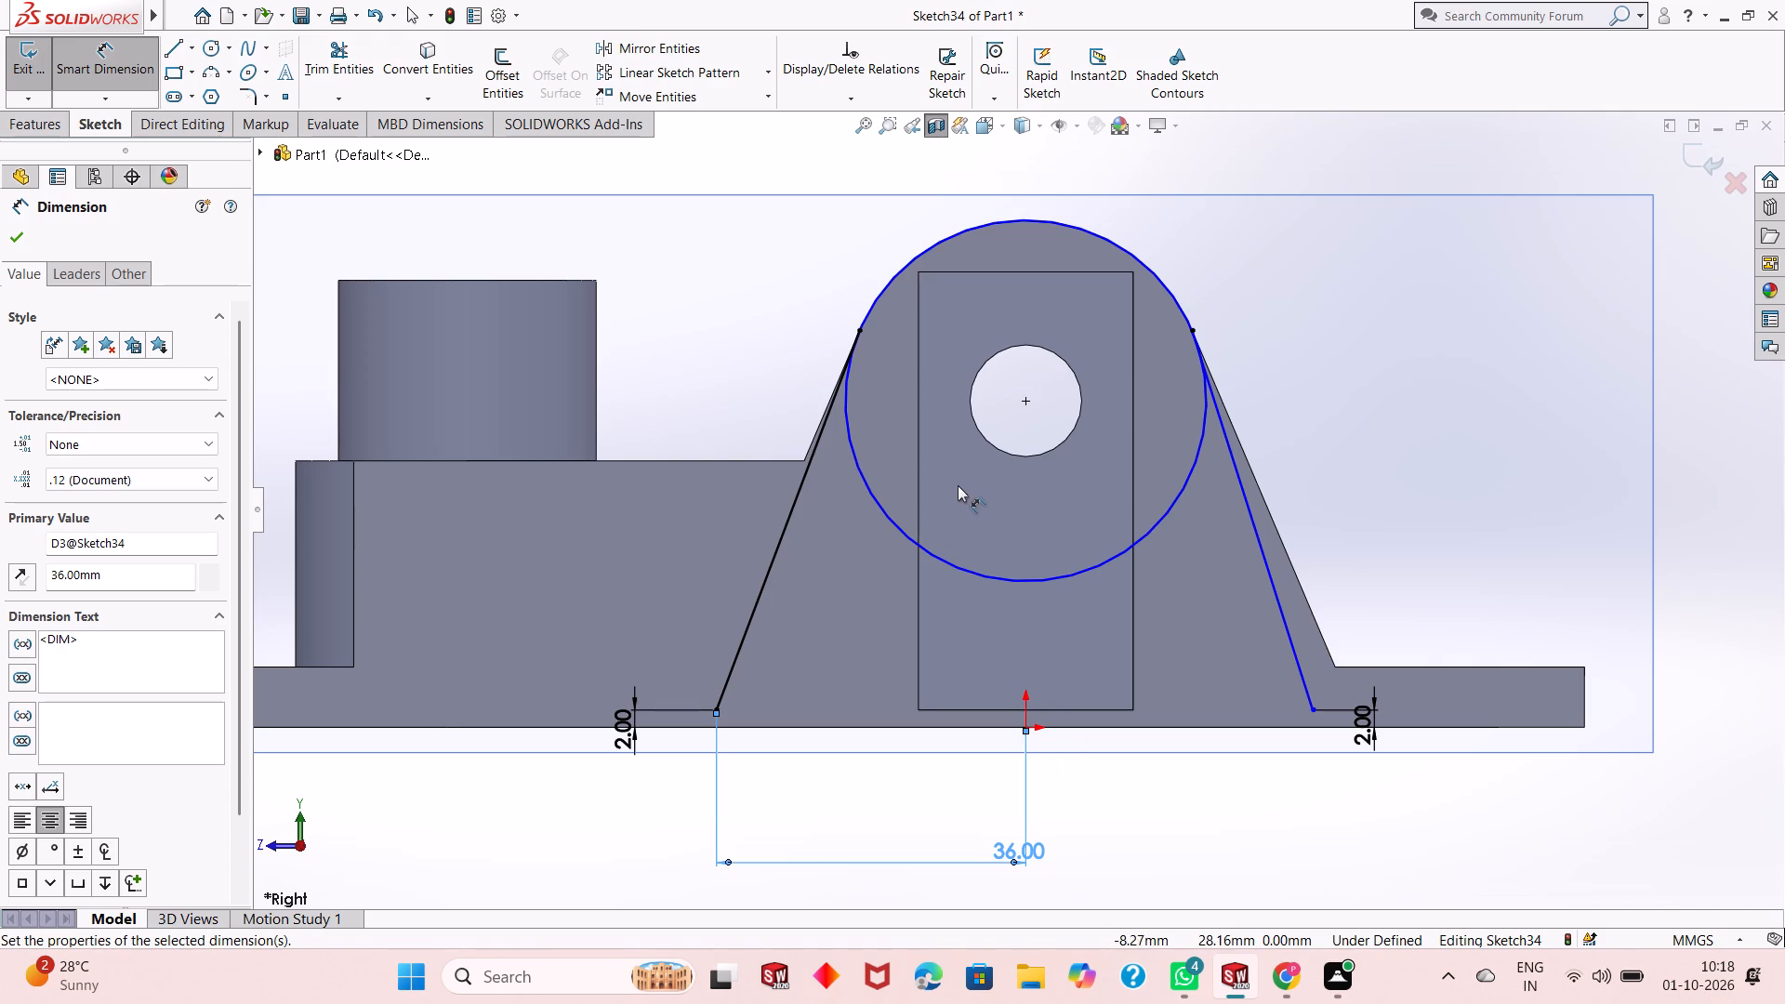
{"action": "key", "text": "Escape"}
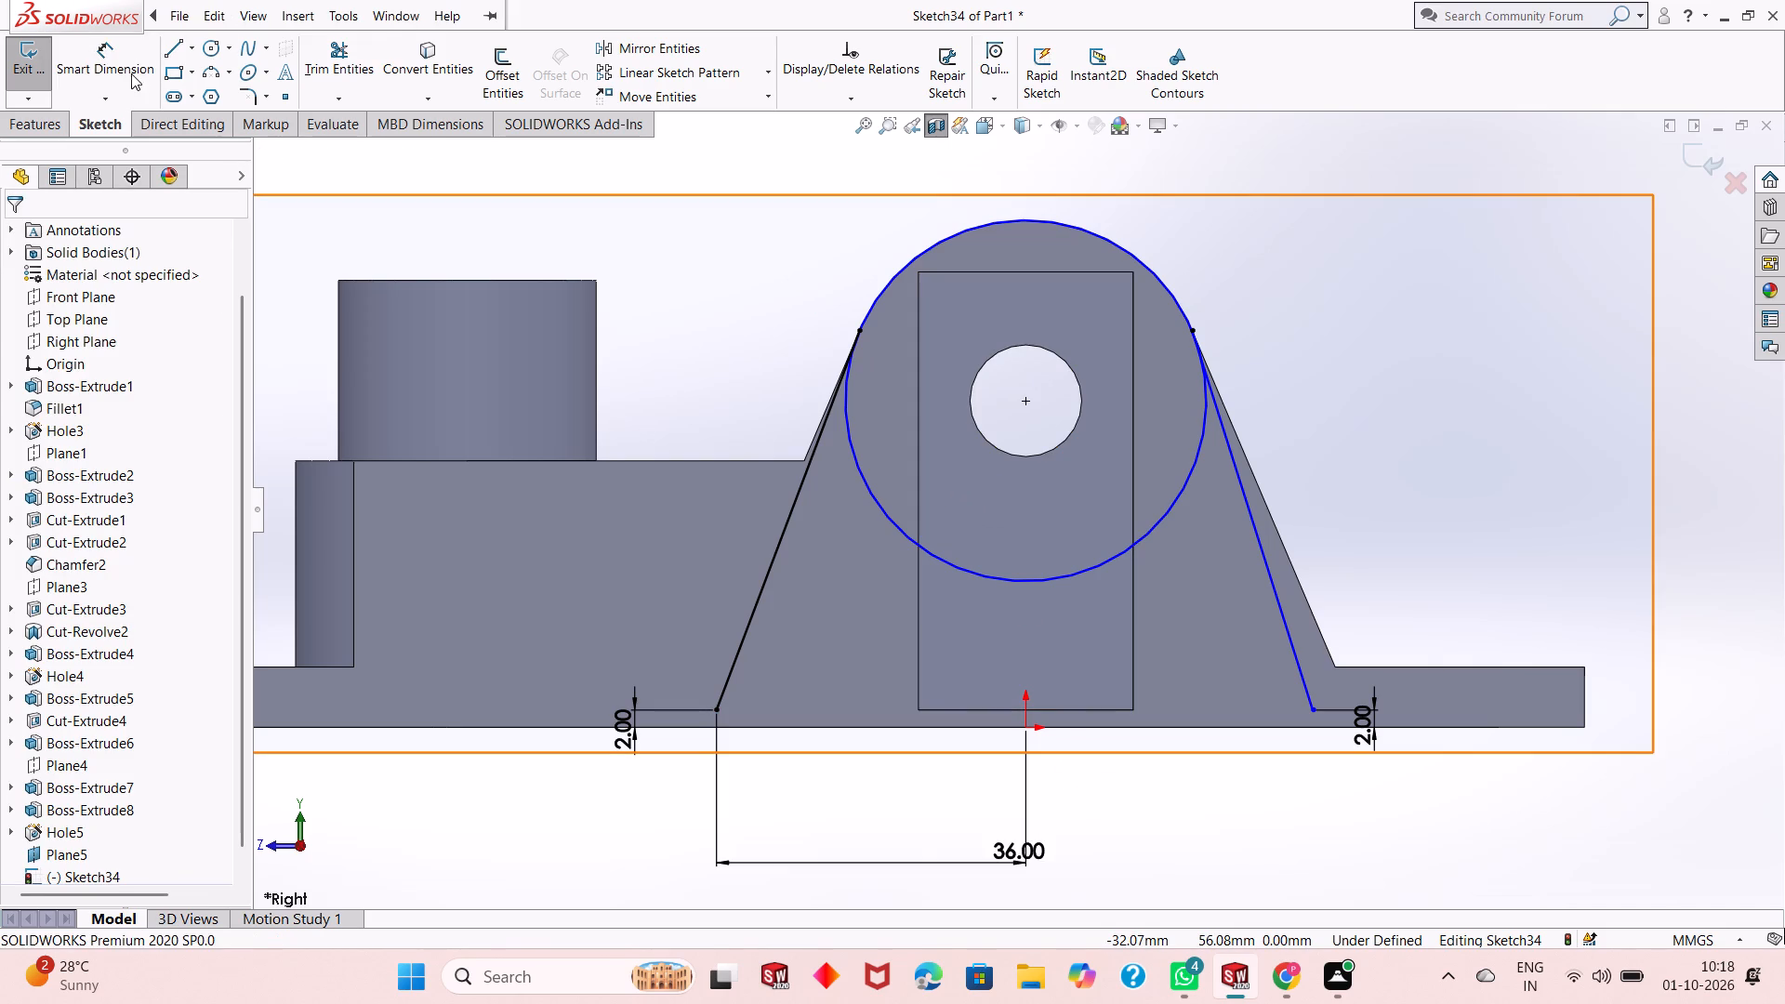
Dimension the sketched circle's diameter at 42 mm.
{"action": "left_click", "coordinate": [134, 73]}
{"action": "left_click", "coordinate": [1185, 483]}
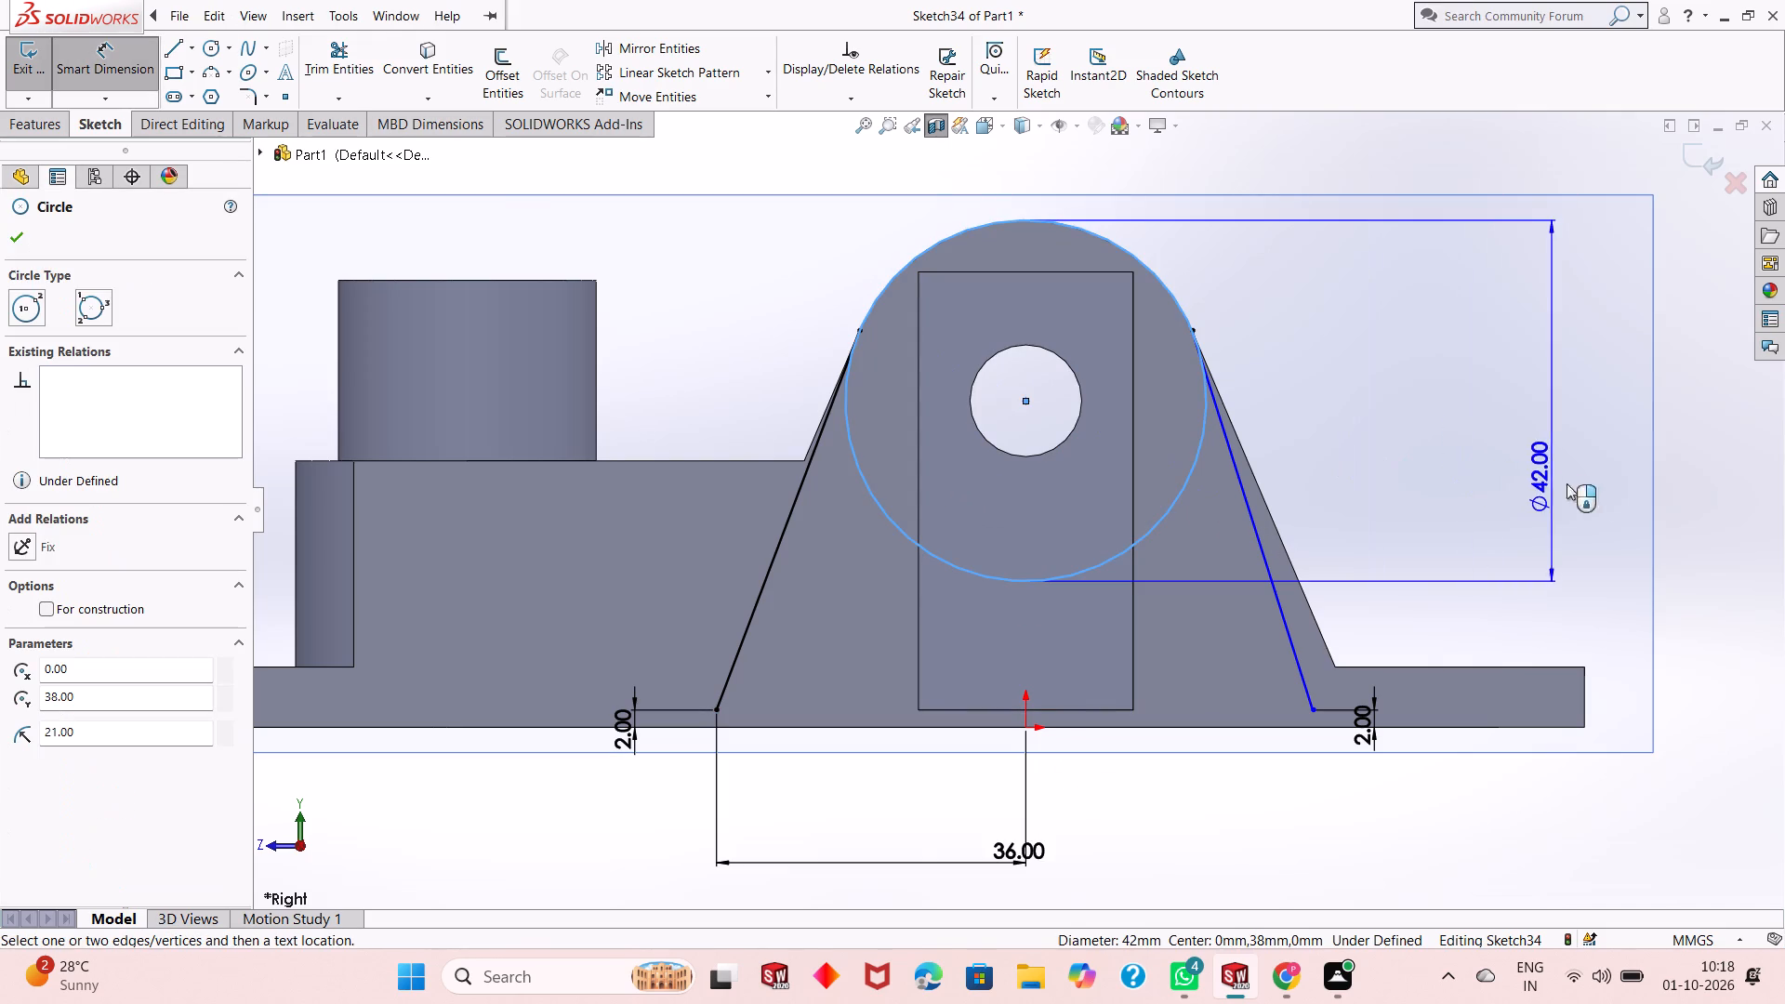
{"action": "left_click", "coordinate": [1693, 504]}
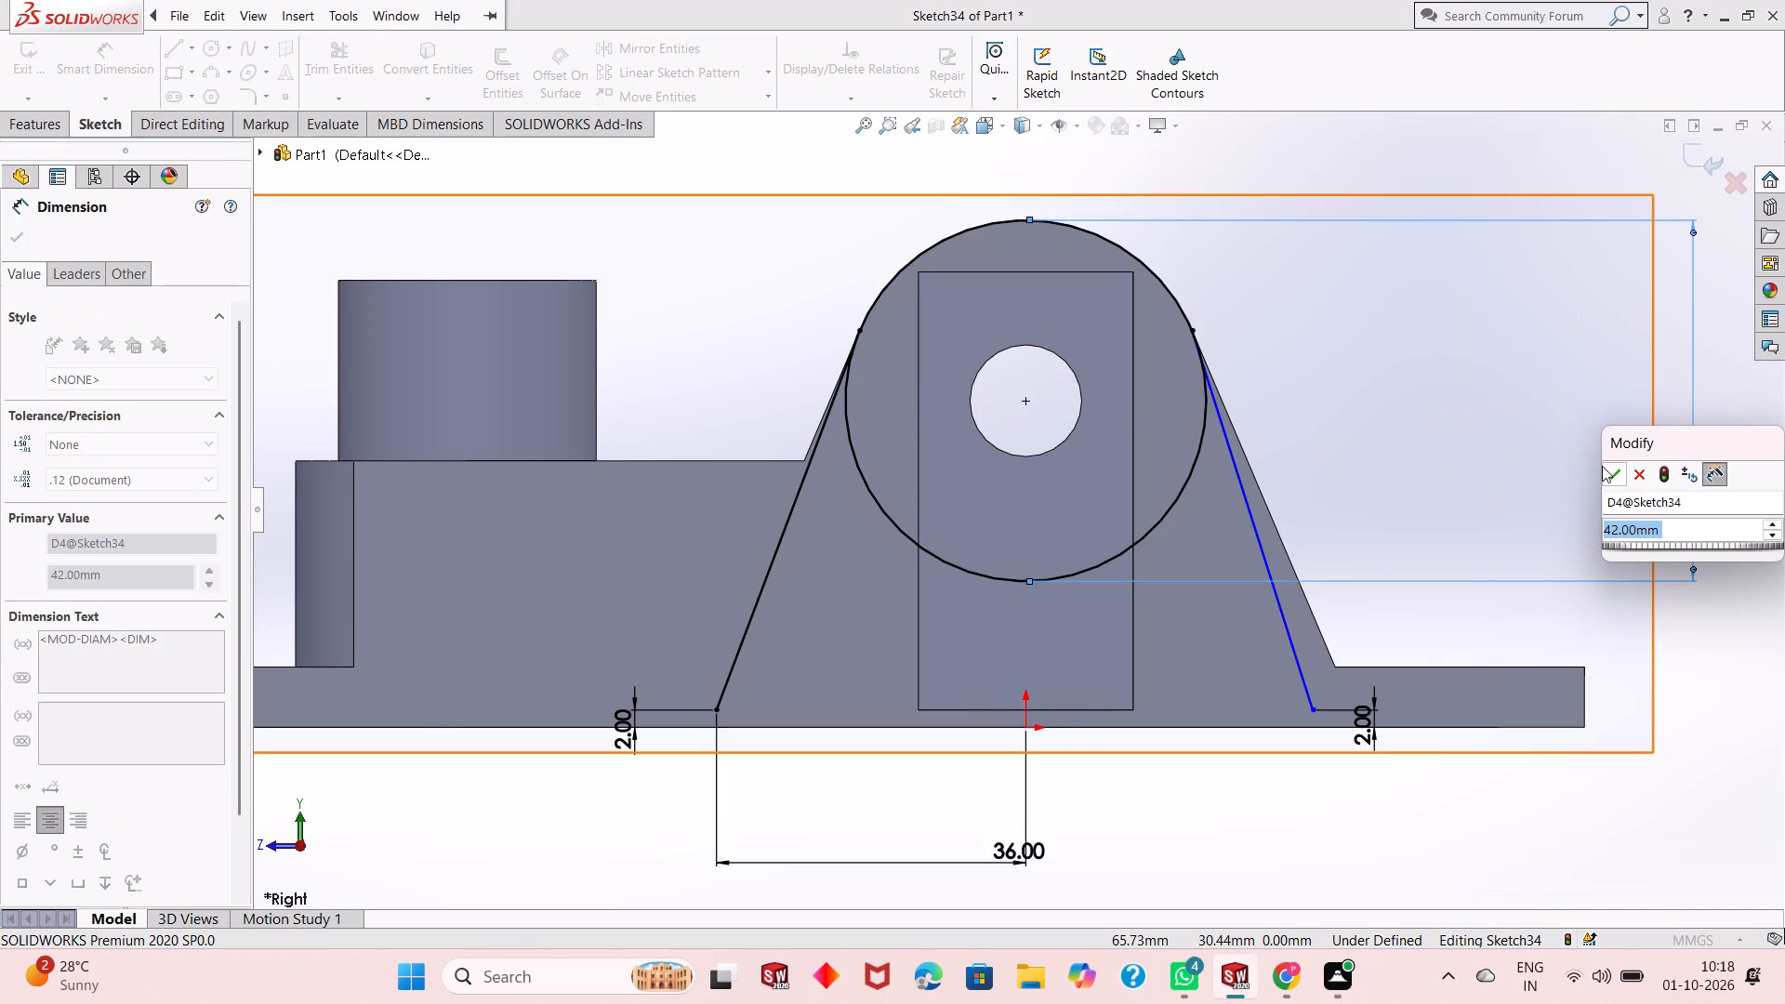
{"action": "left_click", "coordinate": [1612, 469]}
{"action": "scroll", "coordinate": [844, 404], "scroll_direction": "down", "scroll_amount": 3}
{"action": "scroll", "coordinate": [921, 523], "scroll_direction": "down", "scroll_amount": 2}
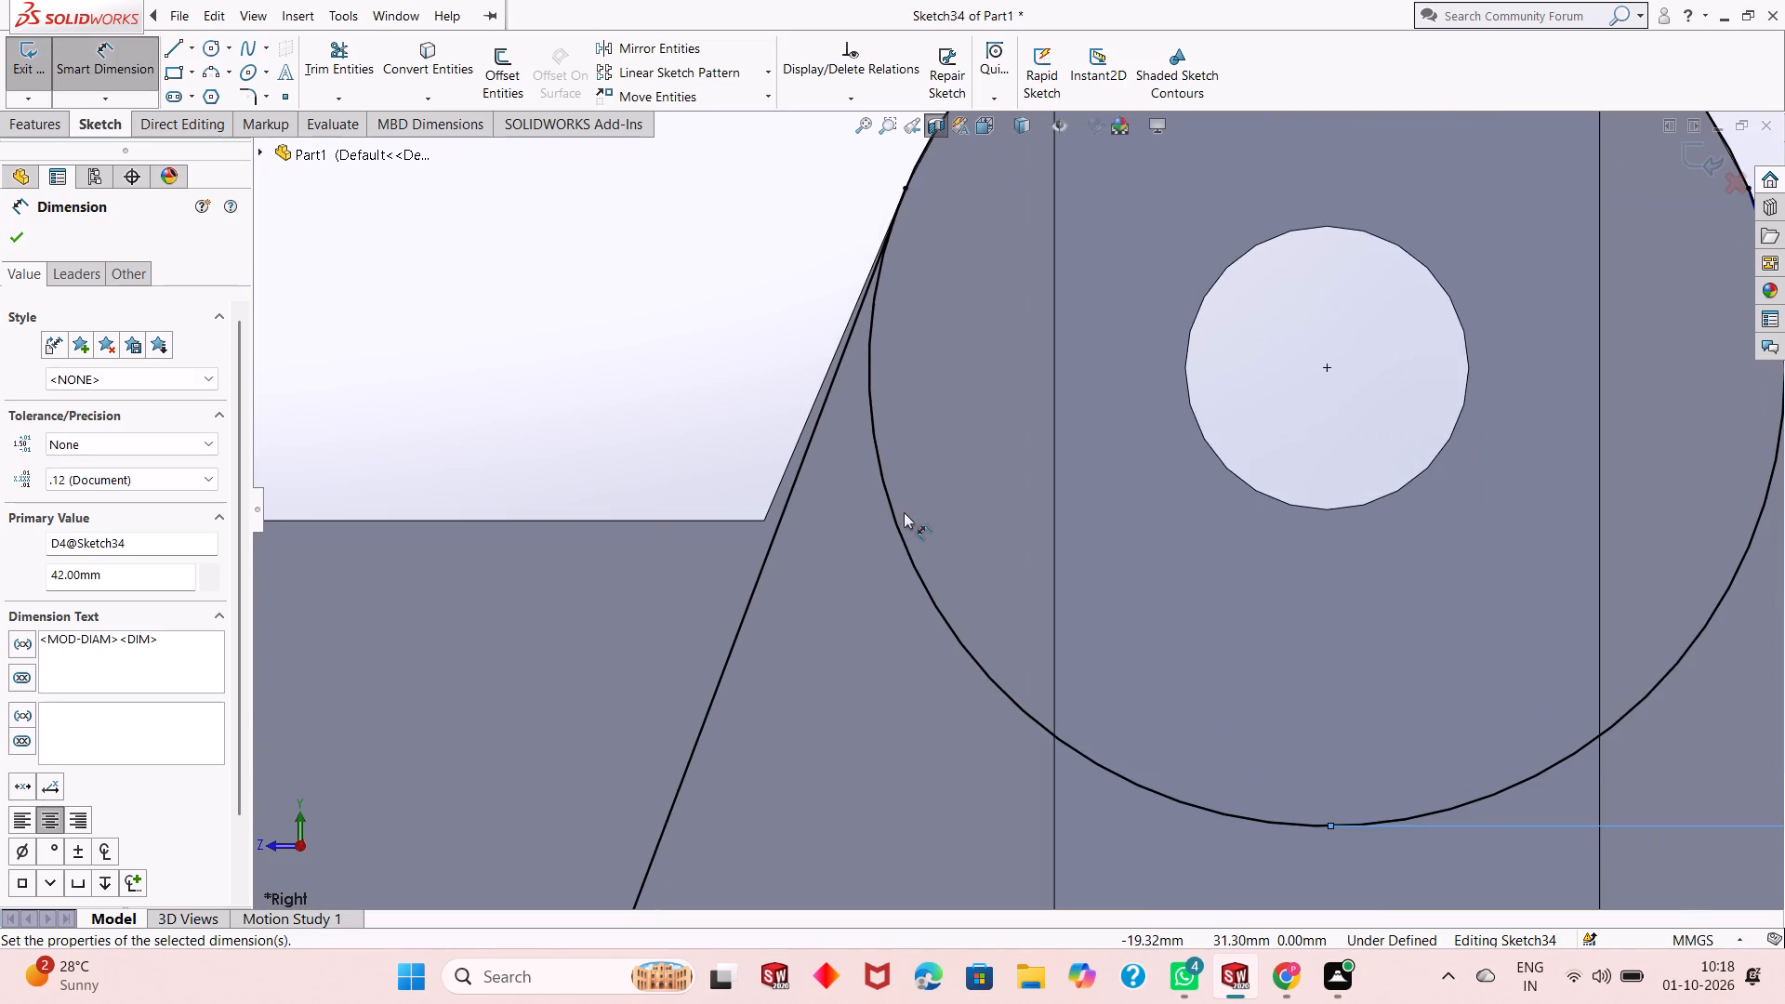
{"action": "scroll", "coordinate": [887, 493], "scroll_direction": "up", "scroll_amount": 7}
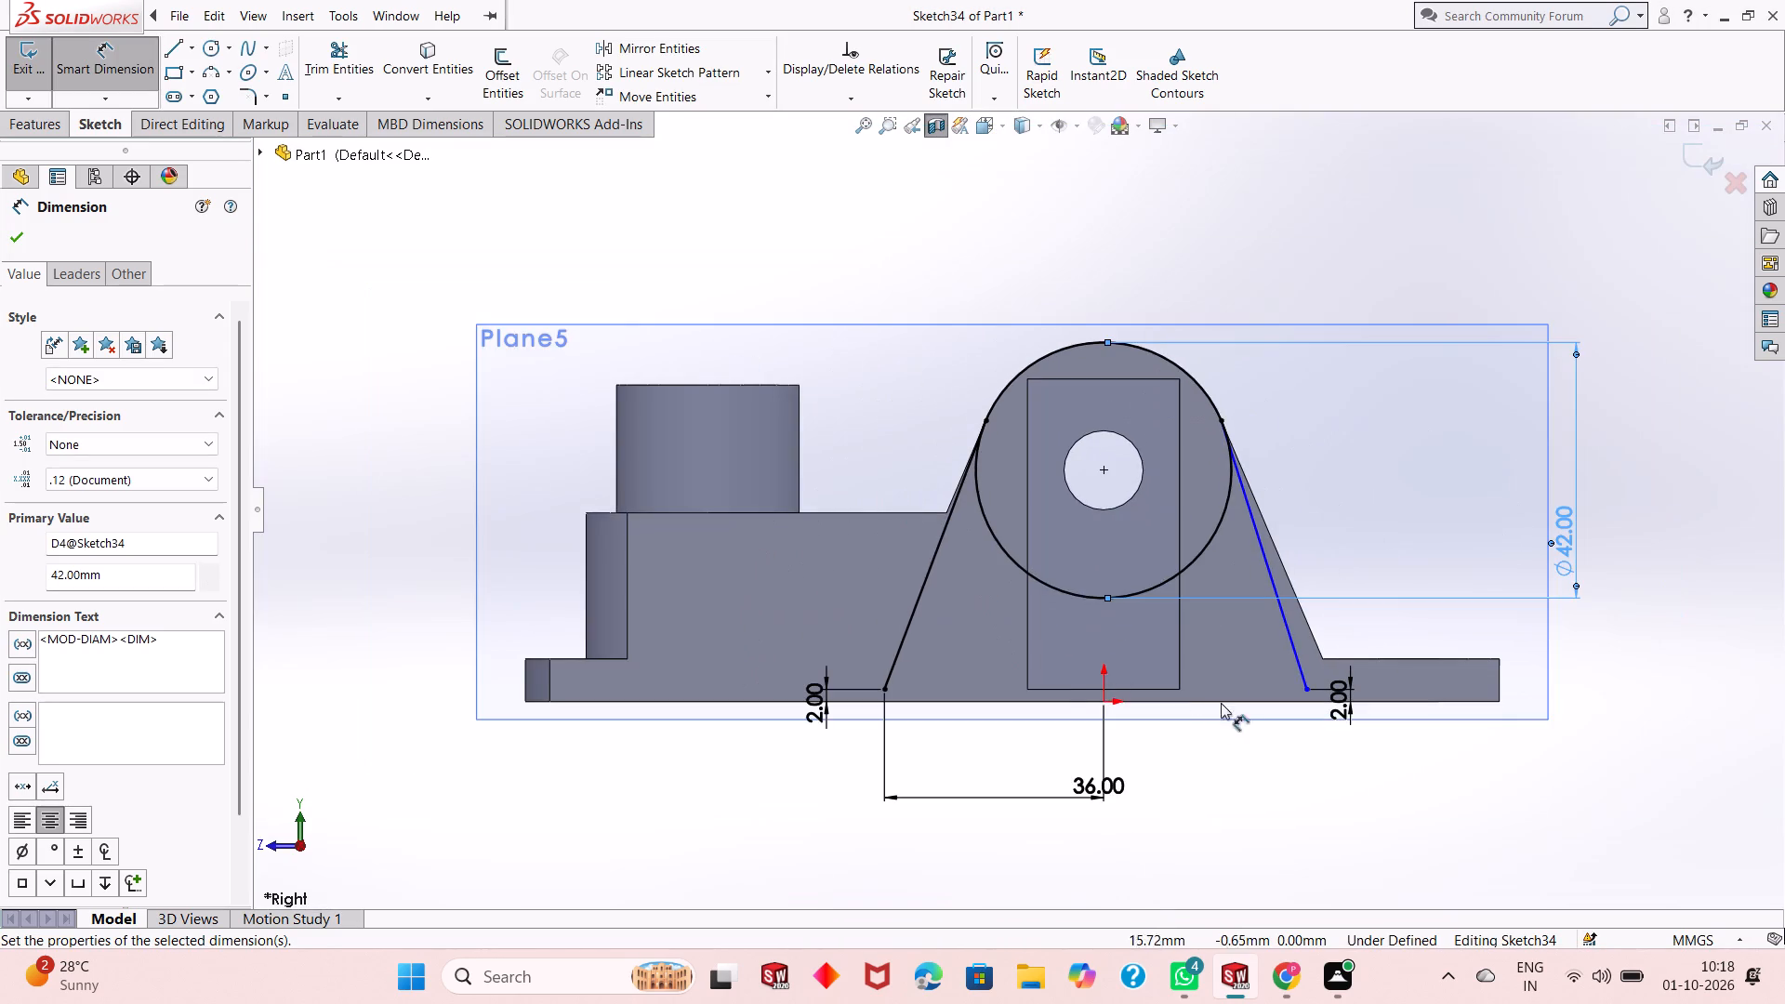
{"action": "scroll", "coordinate": [1242, 694], "scroll_direction": "down", "scroll_amount": 1}
{"action": "key", "text": "Escape"}
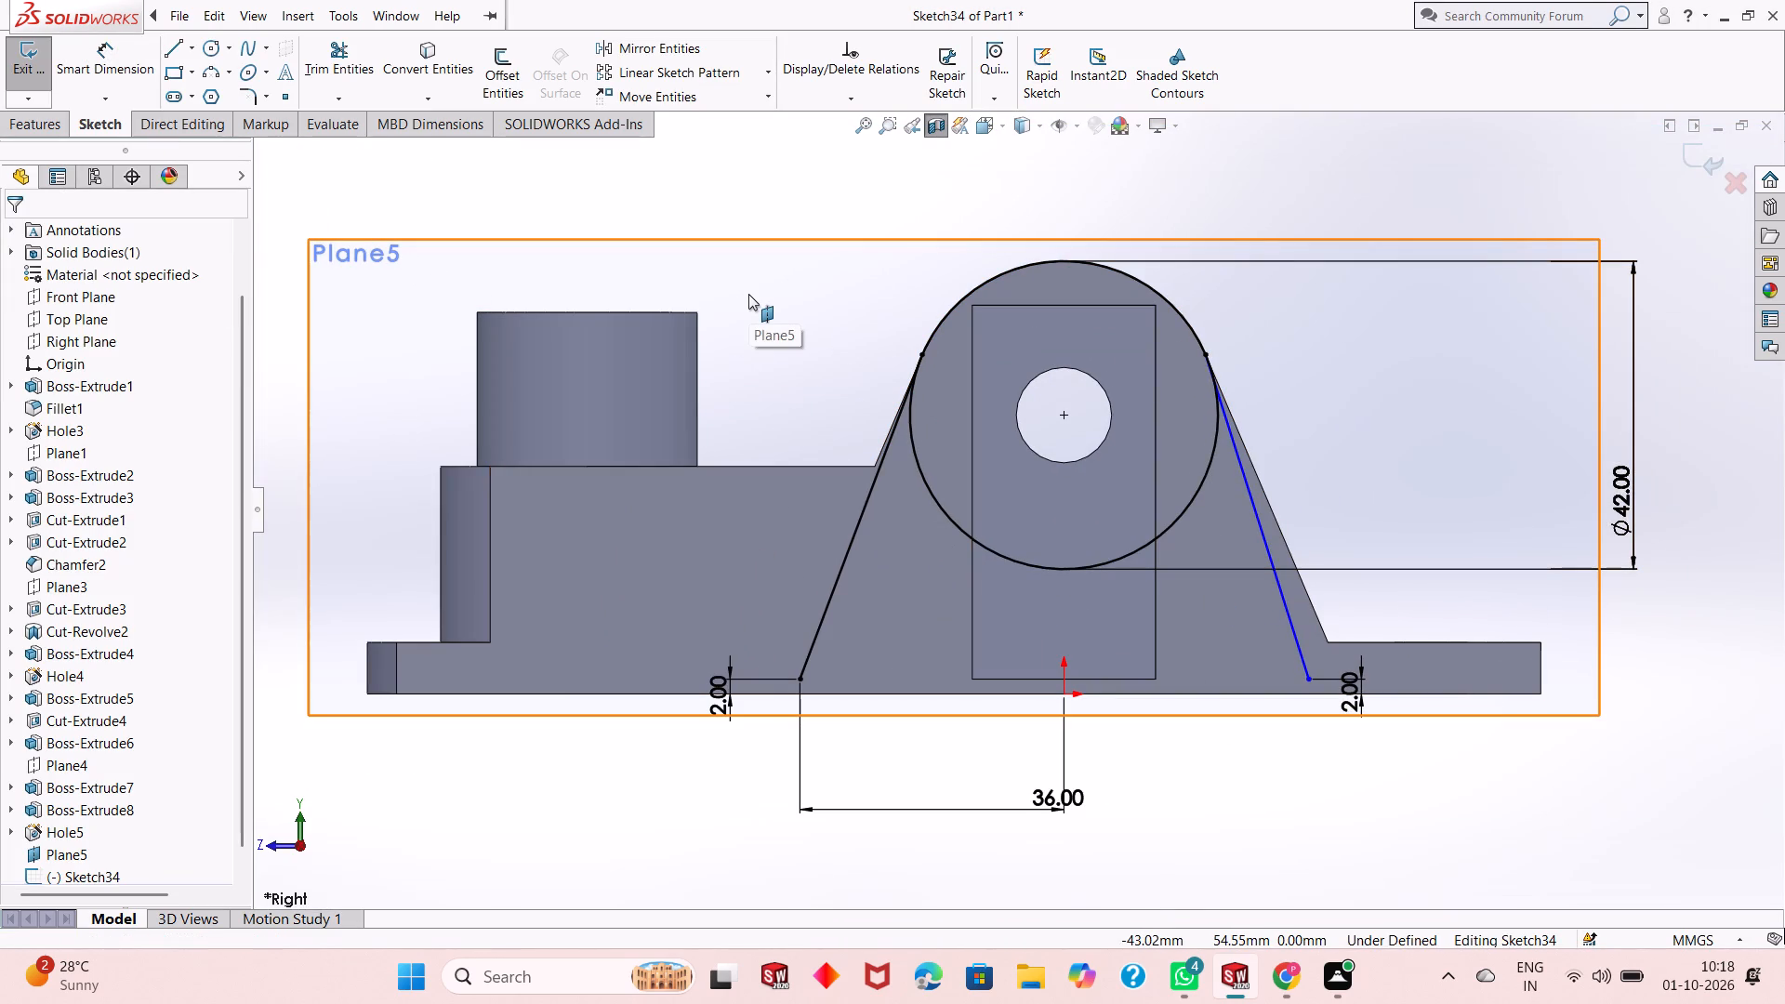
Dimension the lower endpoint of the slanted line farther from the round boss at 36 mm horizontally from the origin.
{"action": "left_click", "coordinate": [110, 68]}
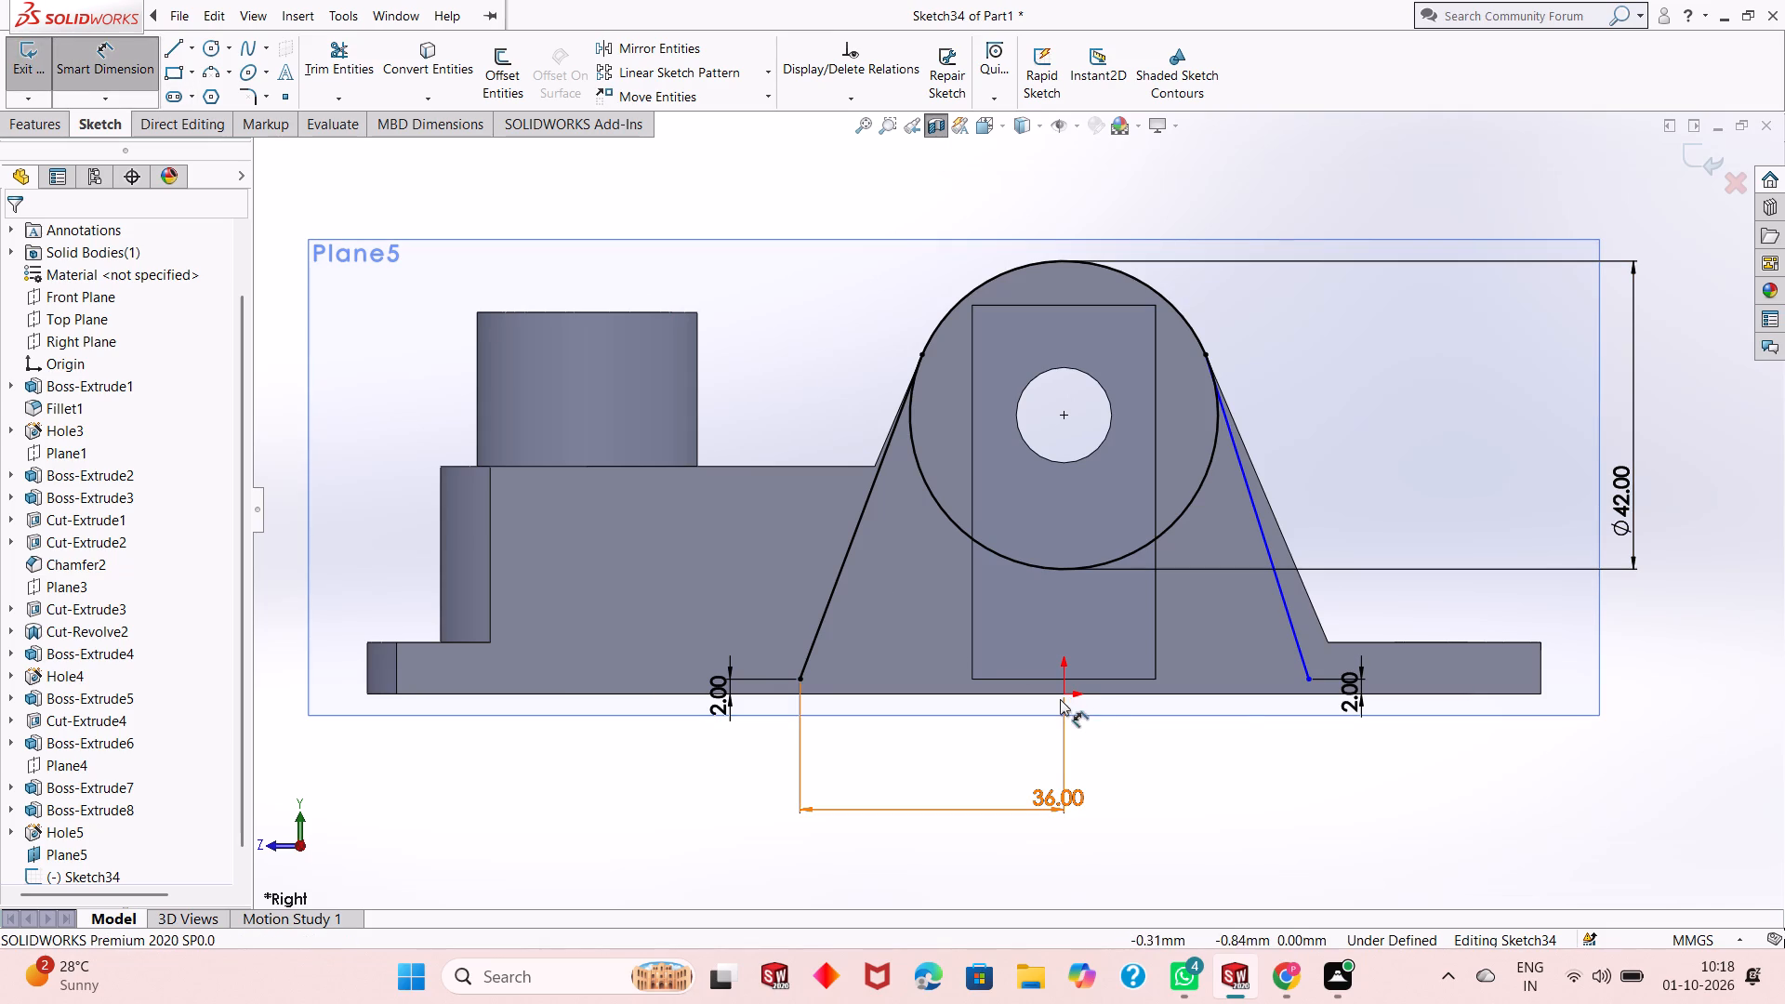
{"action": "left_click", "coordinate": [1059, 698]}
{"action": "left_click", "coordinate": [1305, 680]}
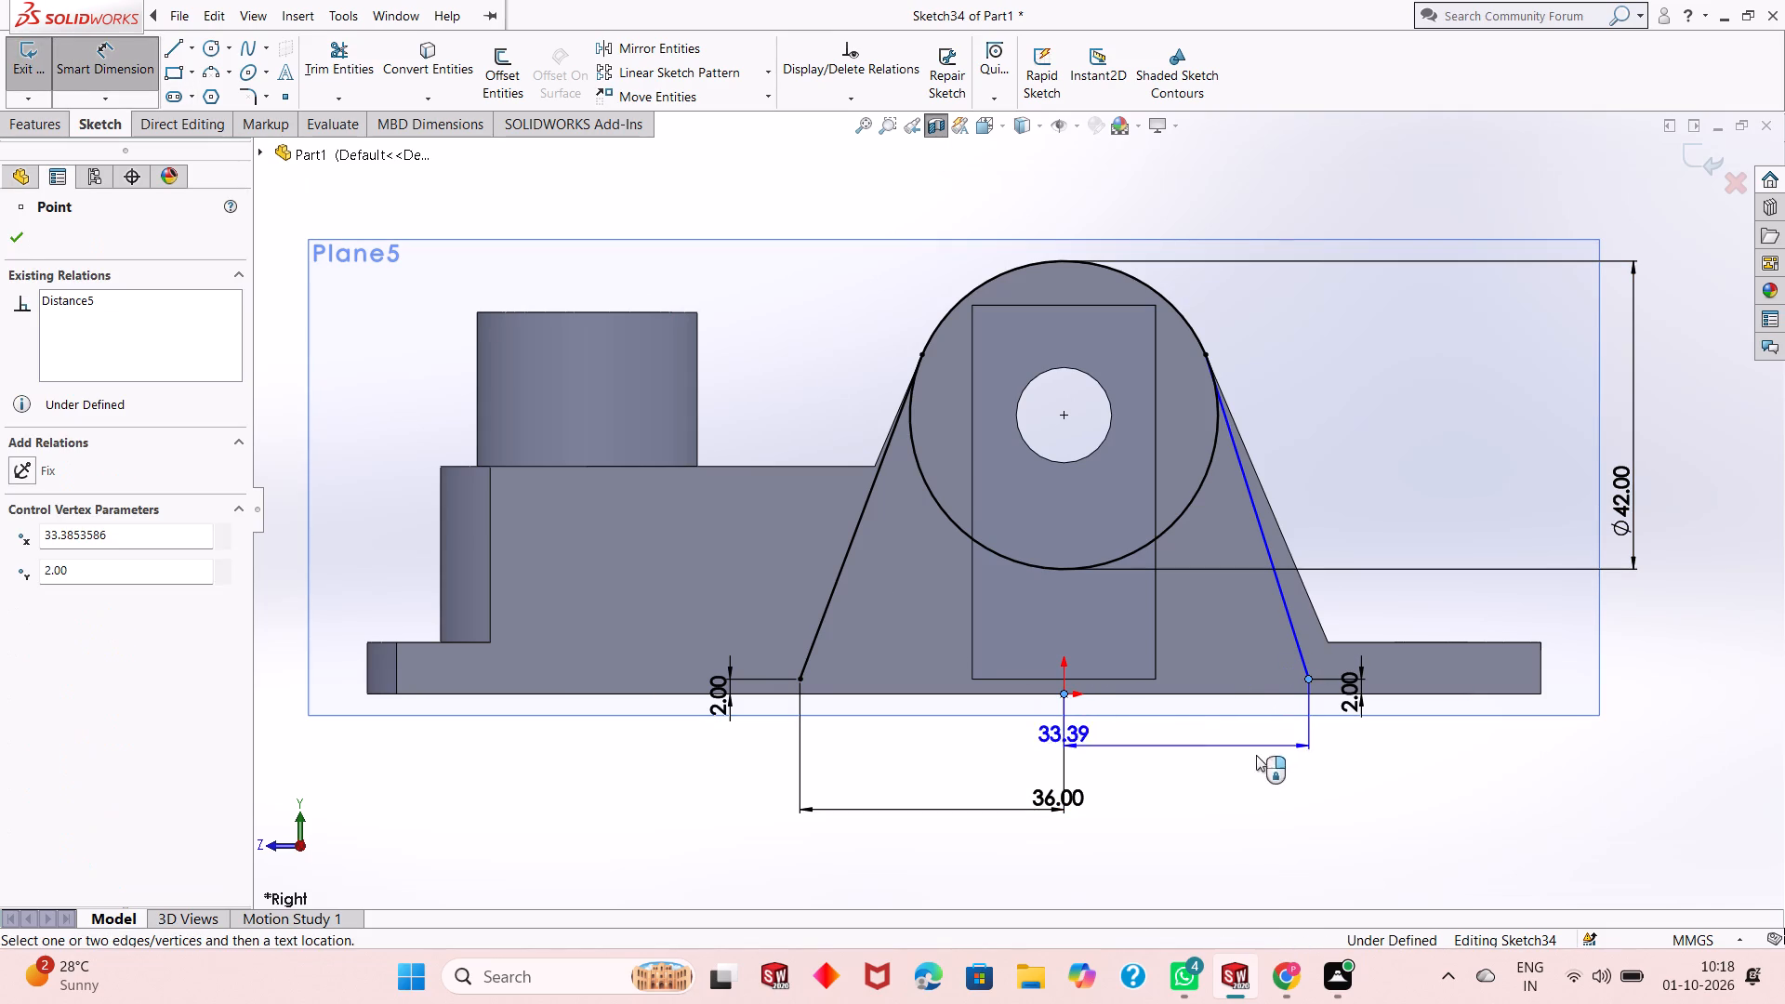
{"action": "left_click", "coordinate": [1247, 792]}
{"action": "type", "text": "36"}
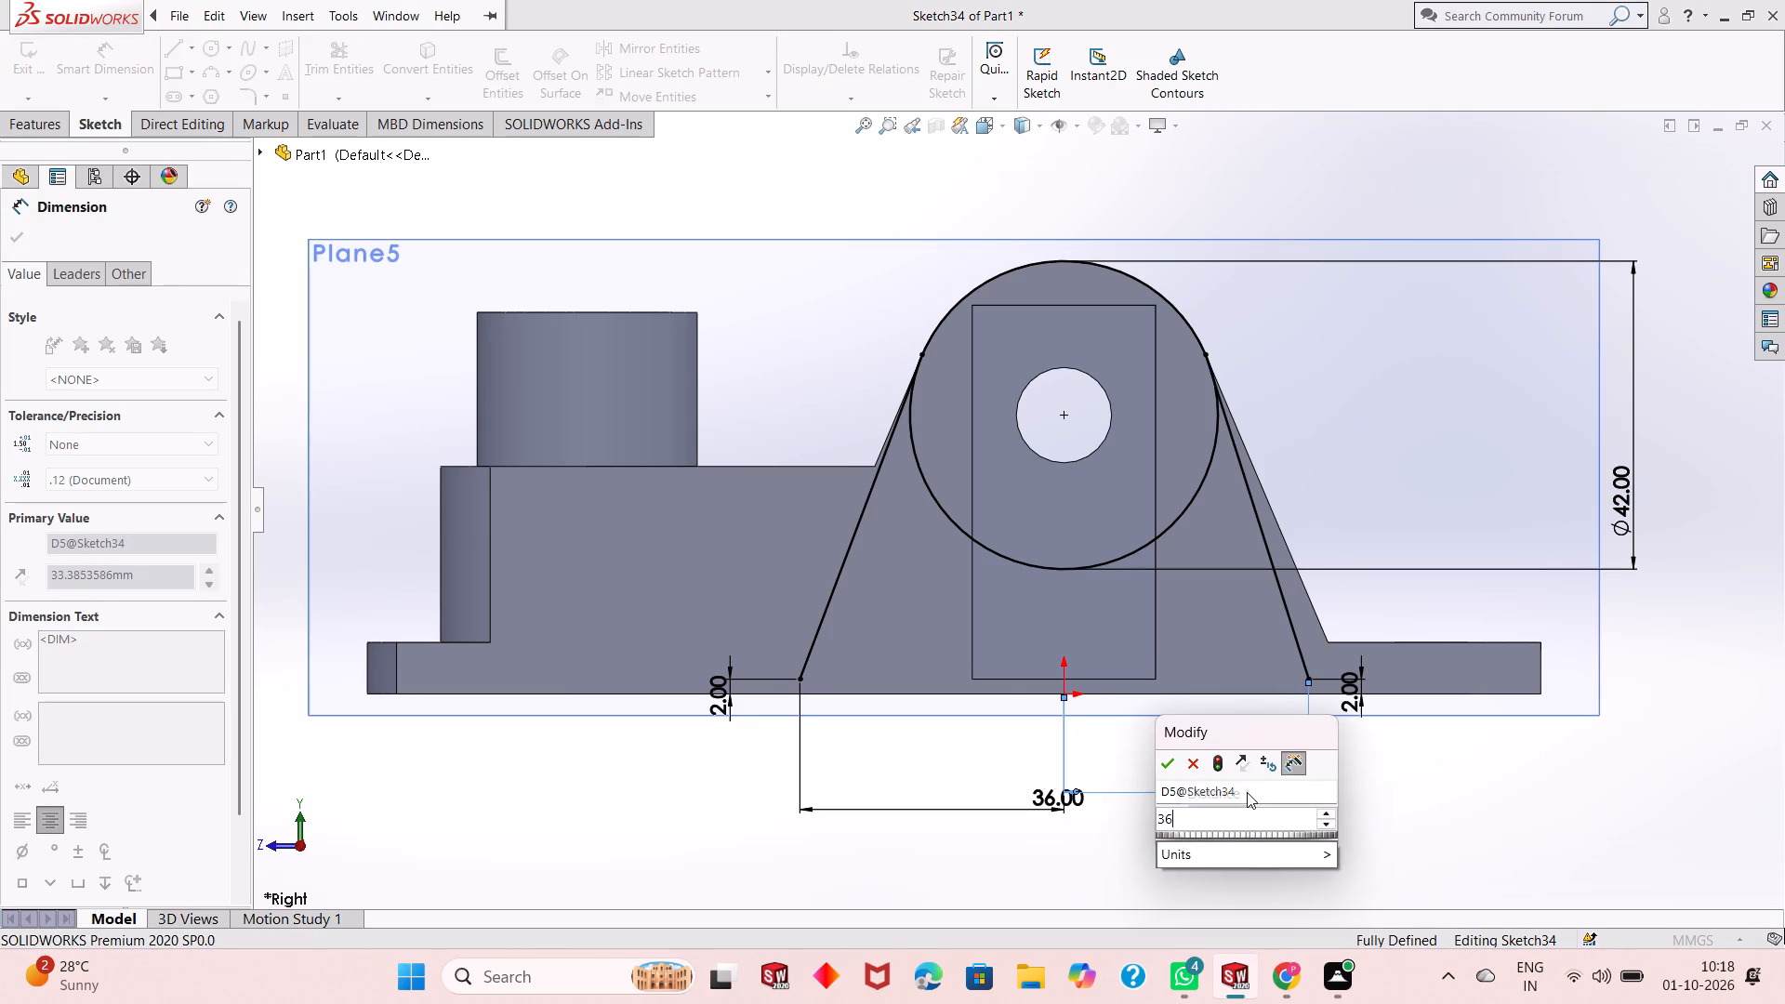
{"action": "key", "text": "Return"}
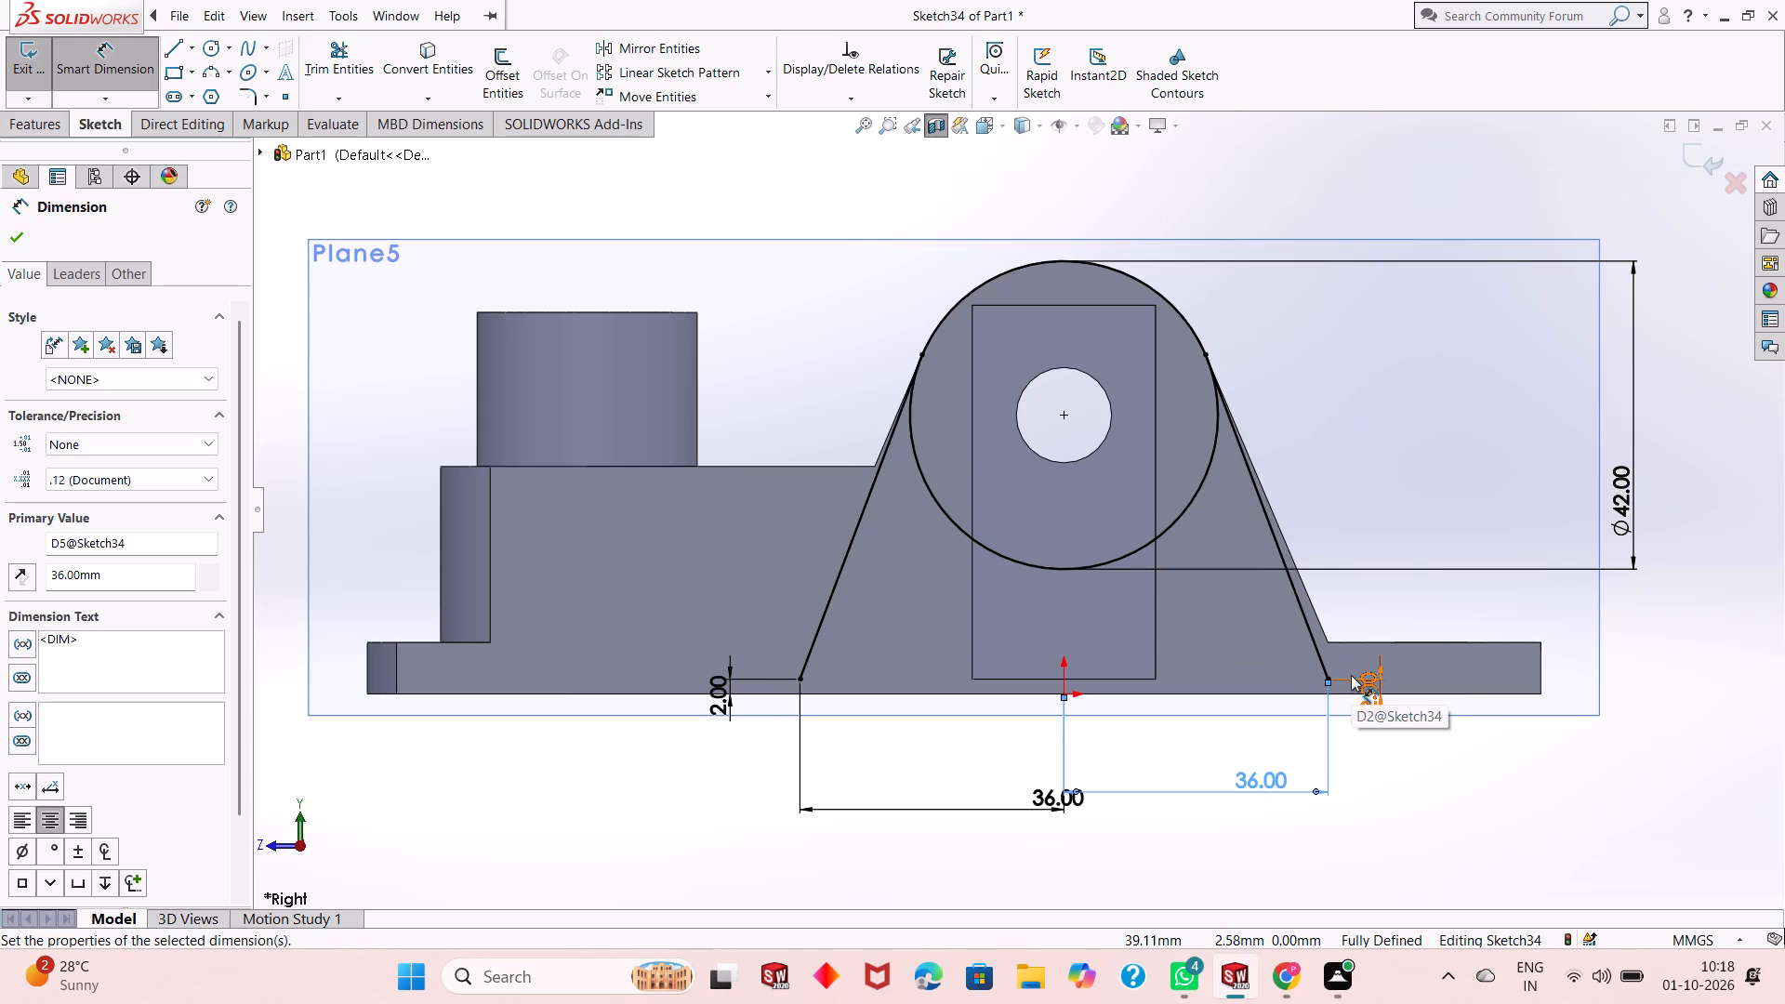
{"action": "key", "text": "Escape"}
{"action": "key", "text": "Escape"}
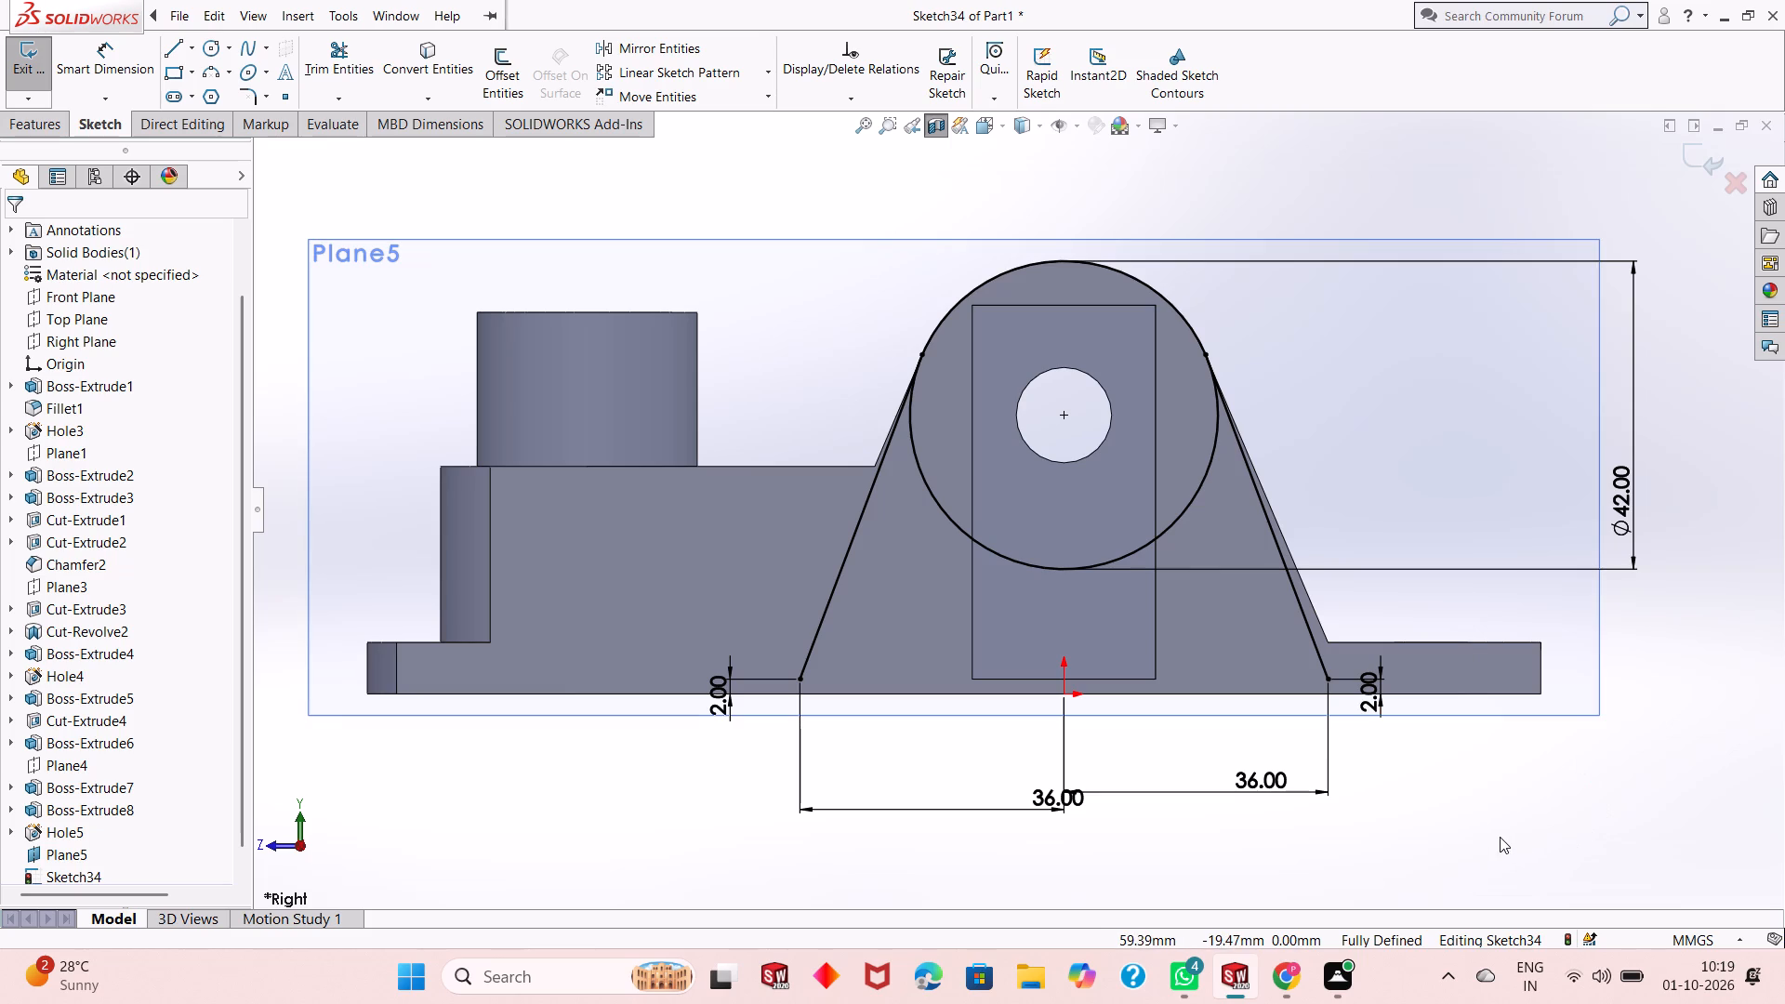
Undo the sketch's dimensions and both slanted lines, back to the bare circle.
{"action": "middle_click_drag", "start_coordinate": [1471, 807], "coordinate": [1445, 826]}
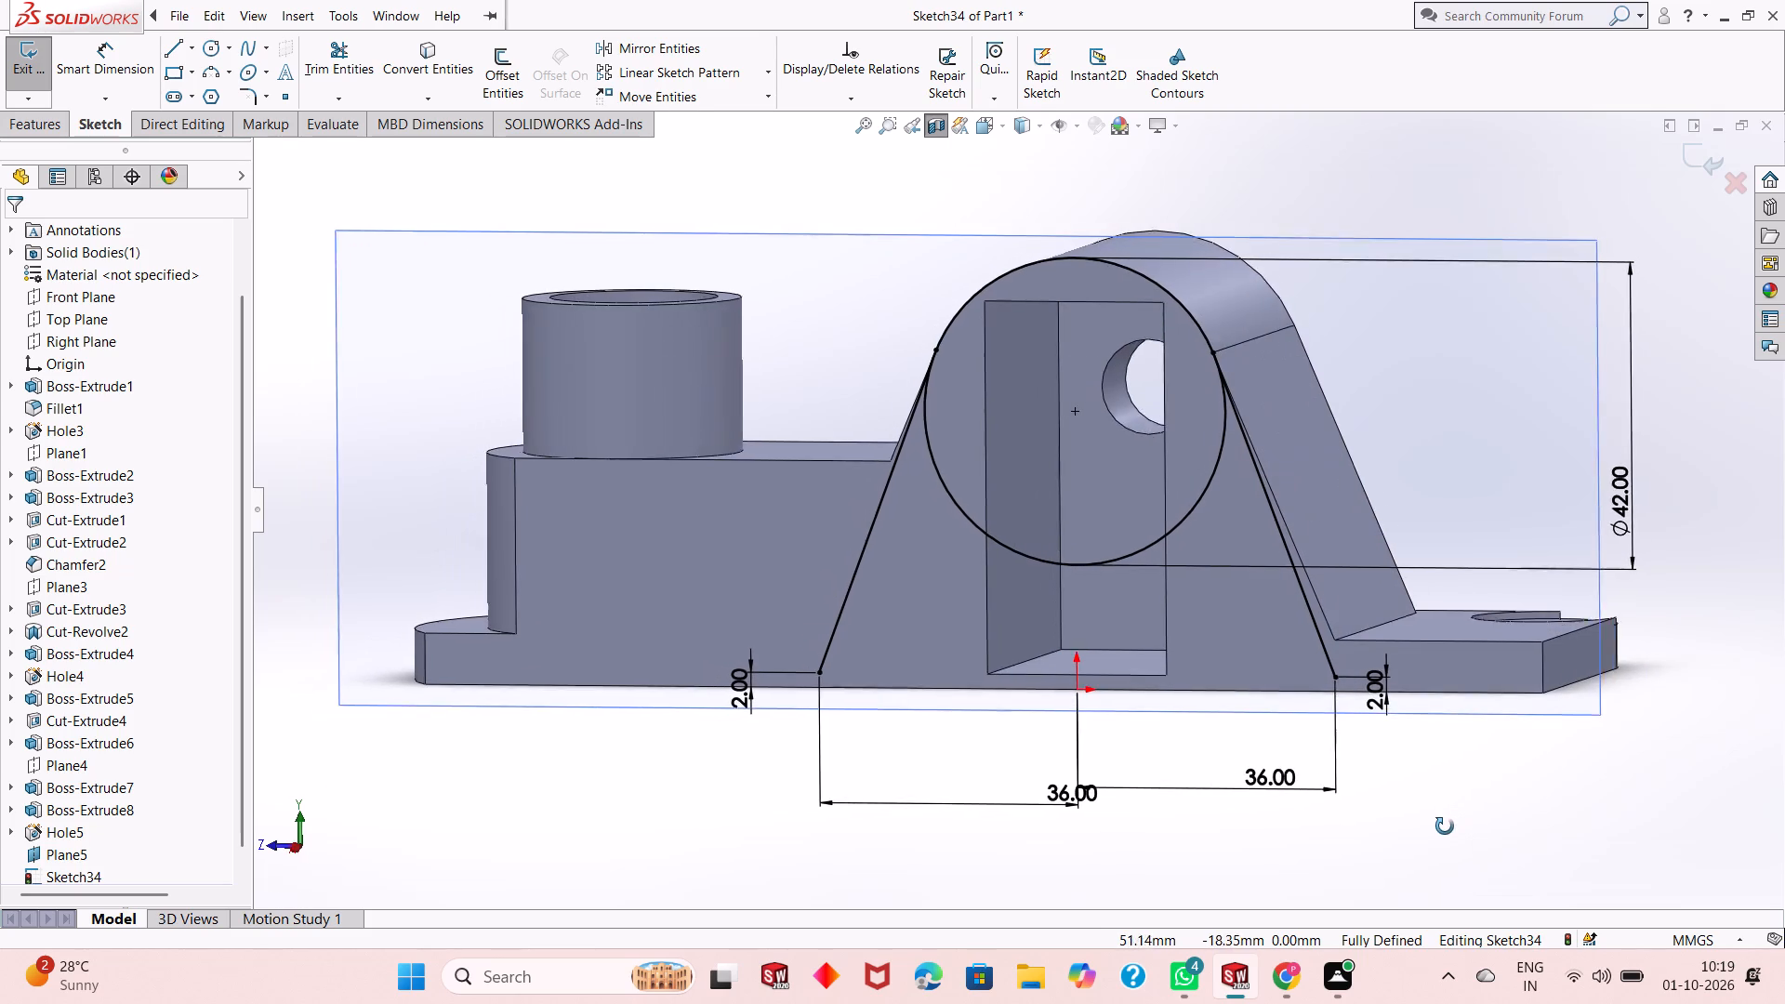
{"action": "middle_click_drag", "start_coordinate": [1445, 826], "coordinate": [1437, 829]}
{"action": "scroll", "coordinate": [1201, 596], "scroll_direction": "down", "scroll_amount": 2}
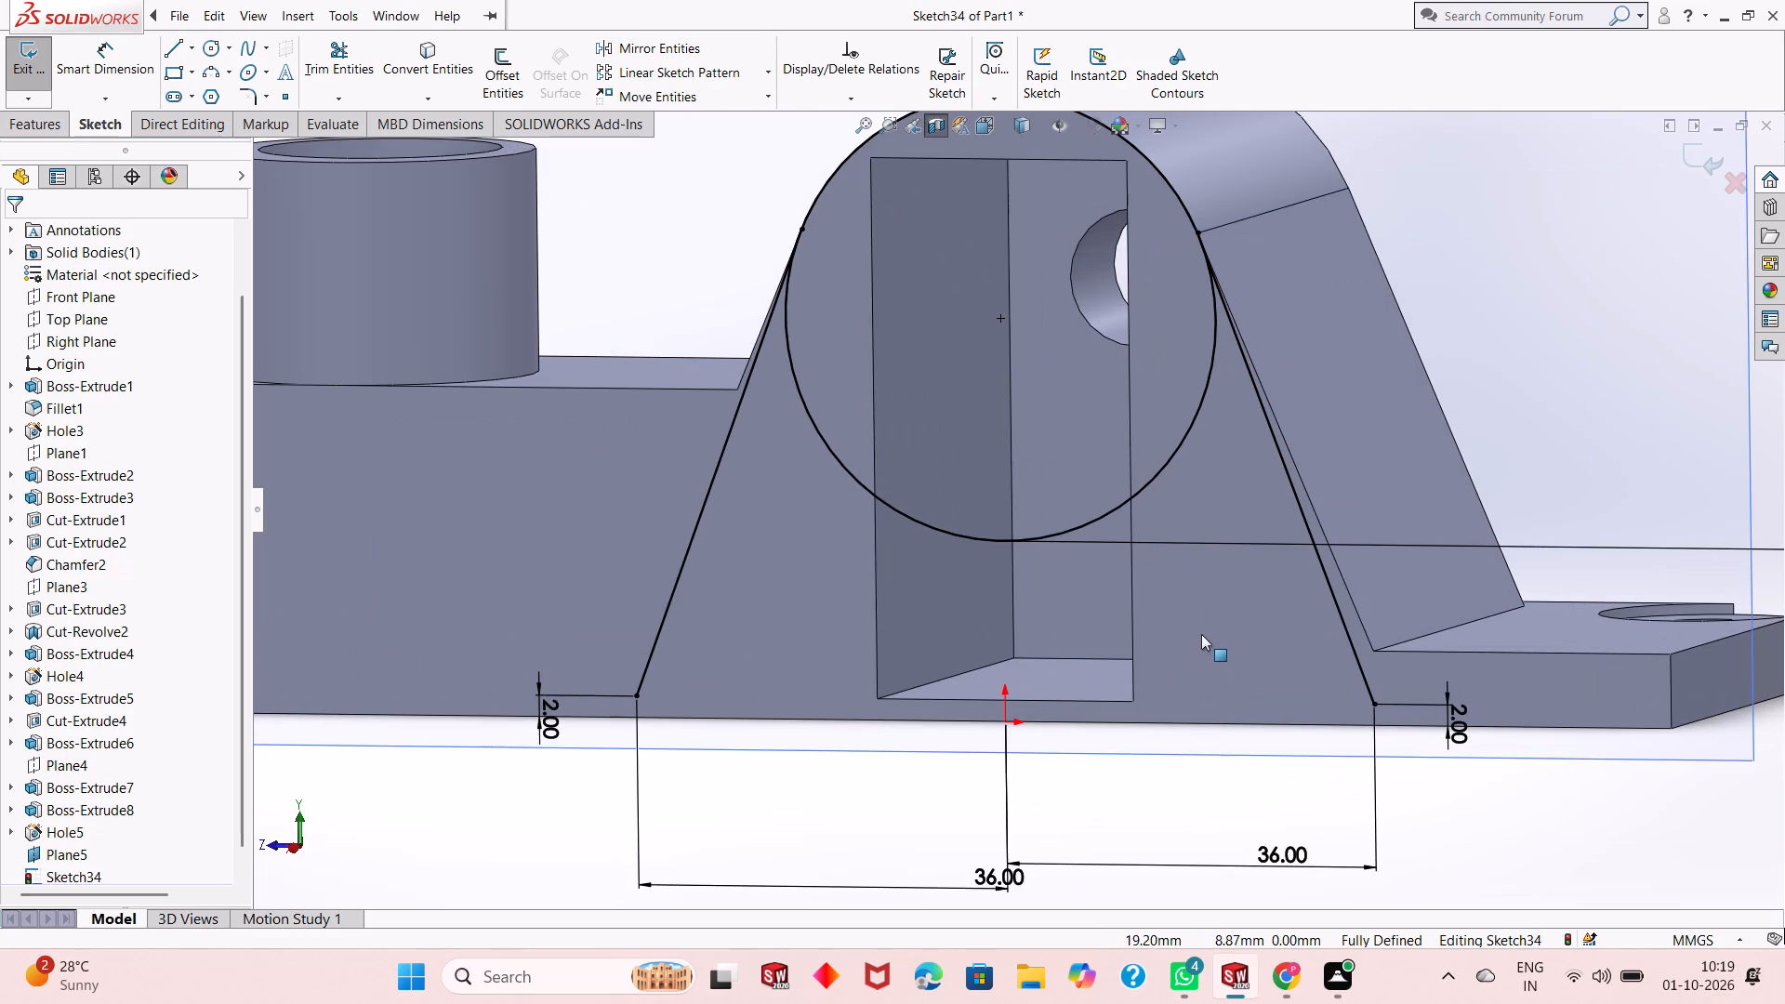
{"action": "key", "text": "ctrl+z"}
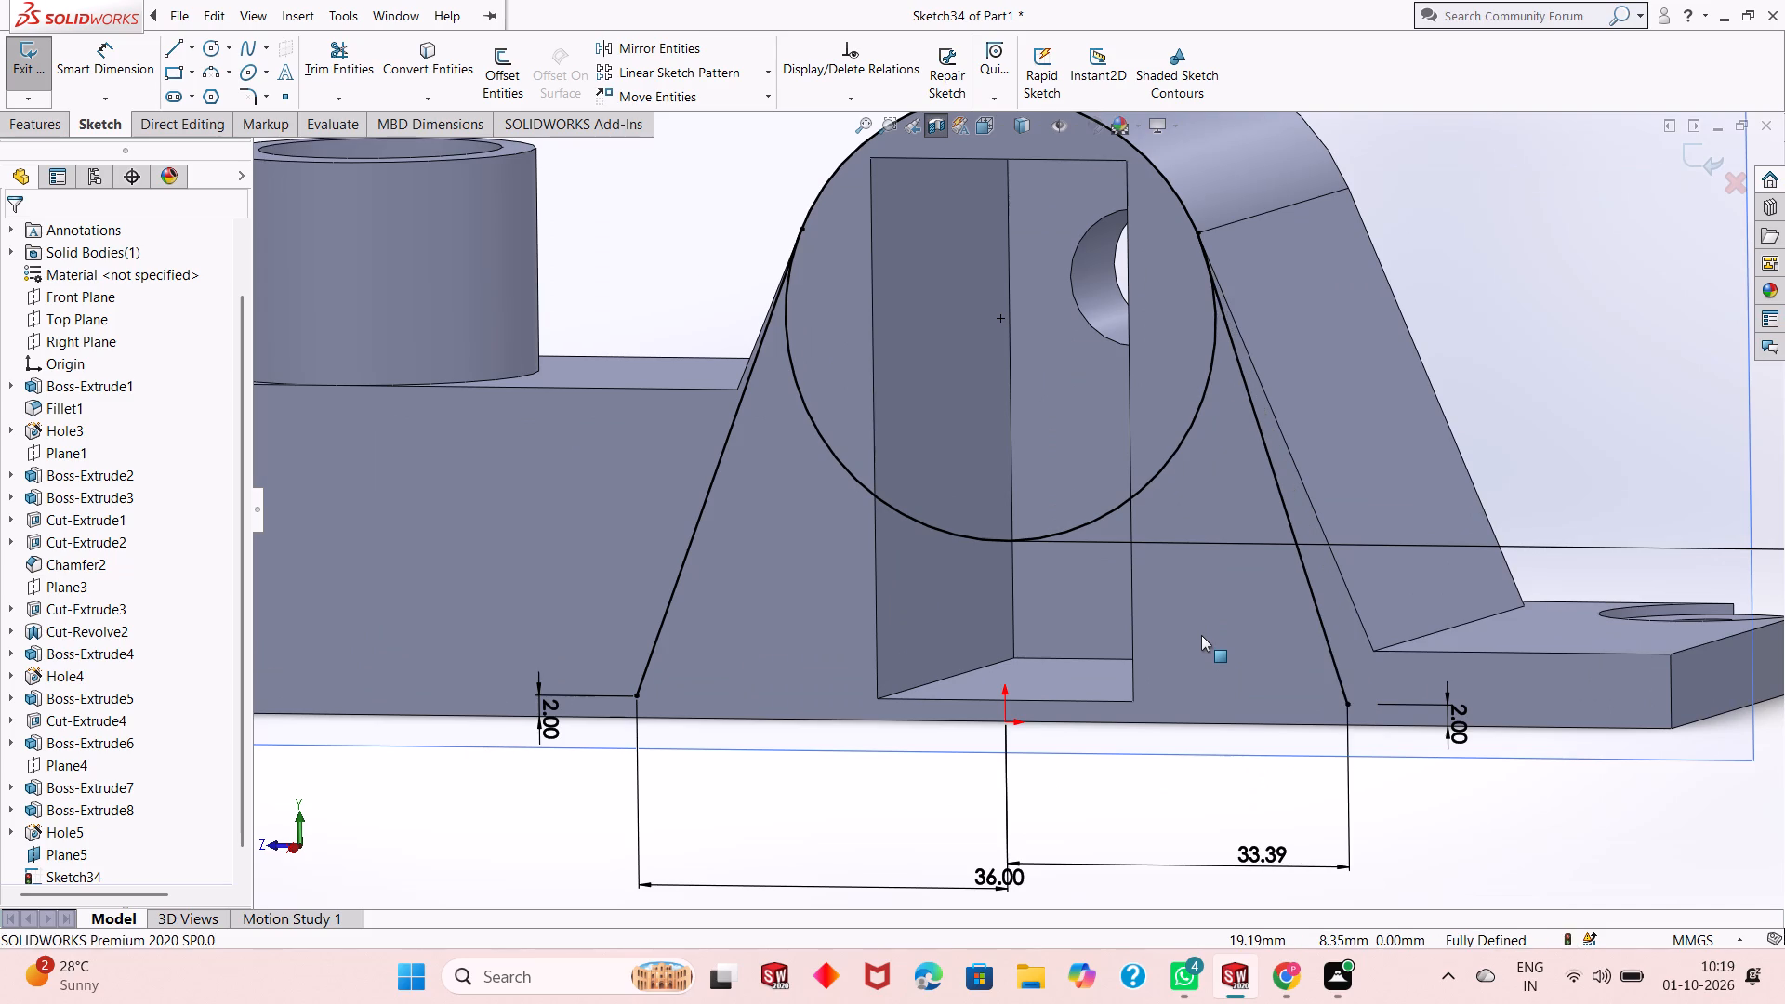
{"action": "key", "text": "ctrl+z"}
{"action": "key", "text": "ctrl+z"}
{"action": "key", "text": "ctrl+z"}
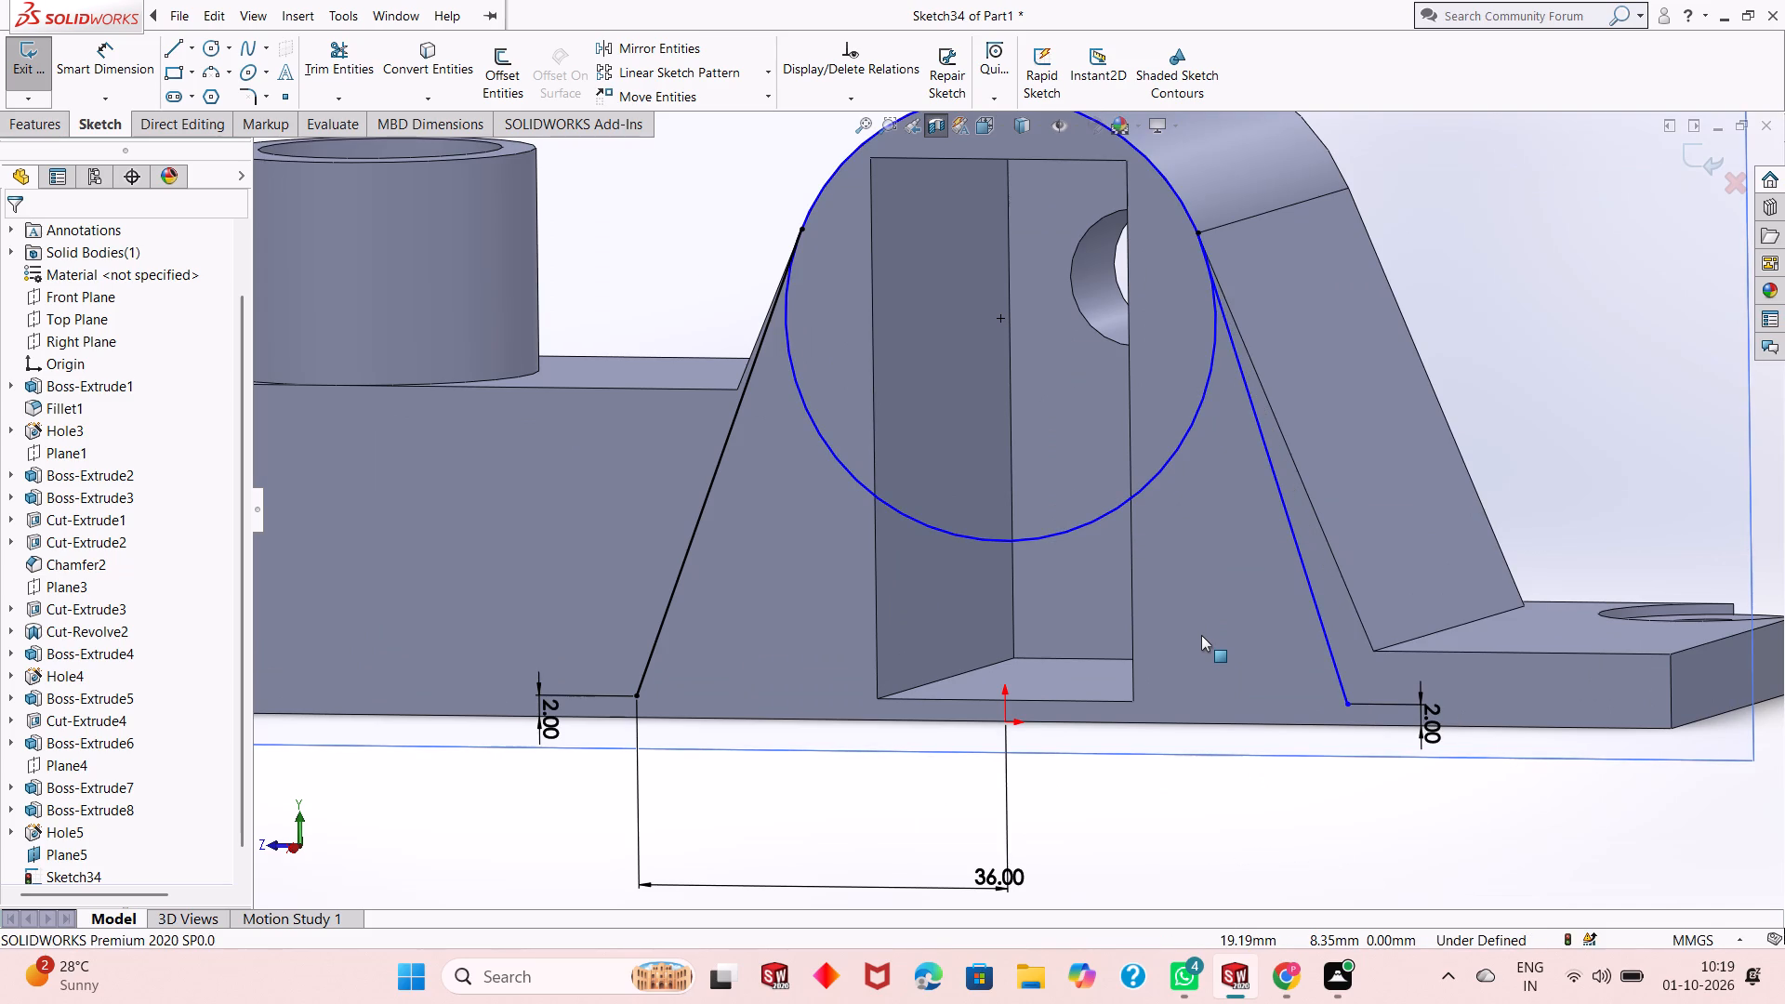
{"action": "key", "text": "ctrl+z"}
{"action": "key", "text": "ctrl+z"}
{"action": "key", "text": "ctrl+z"}
{"action": "key", "text": "ctrl+z"}
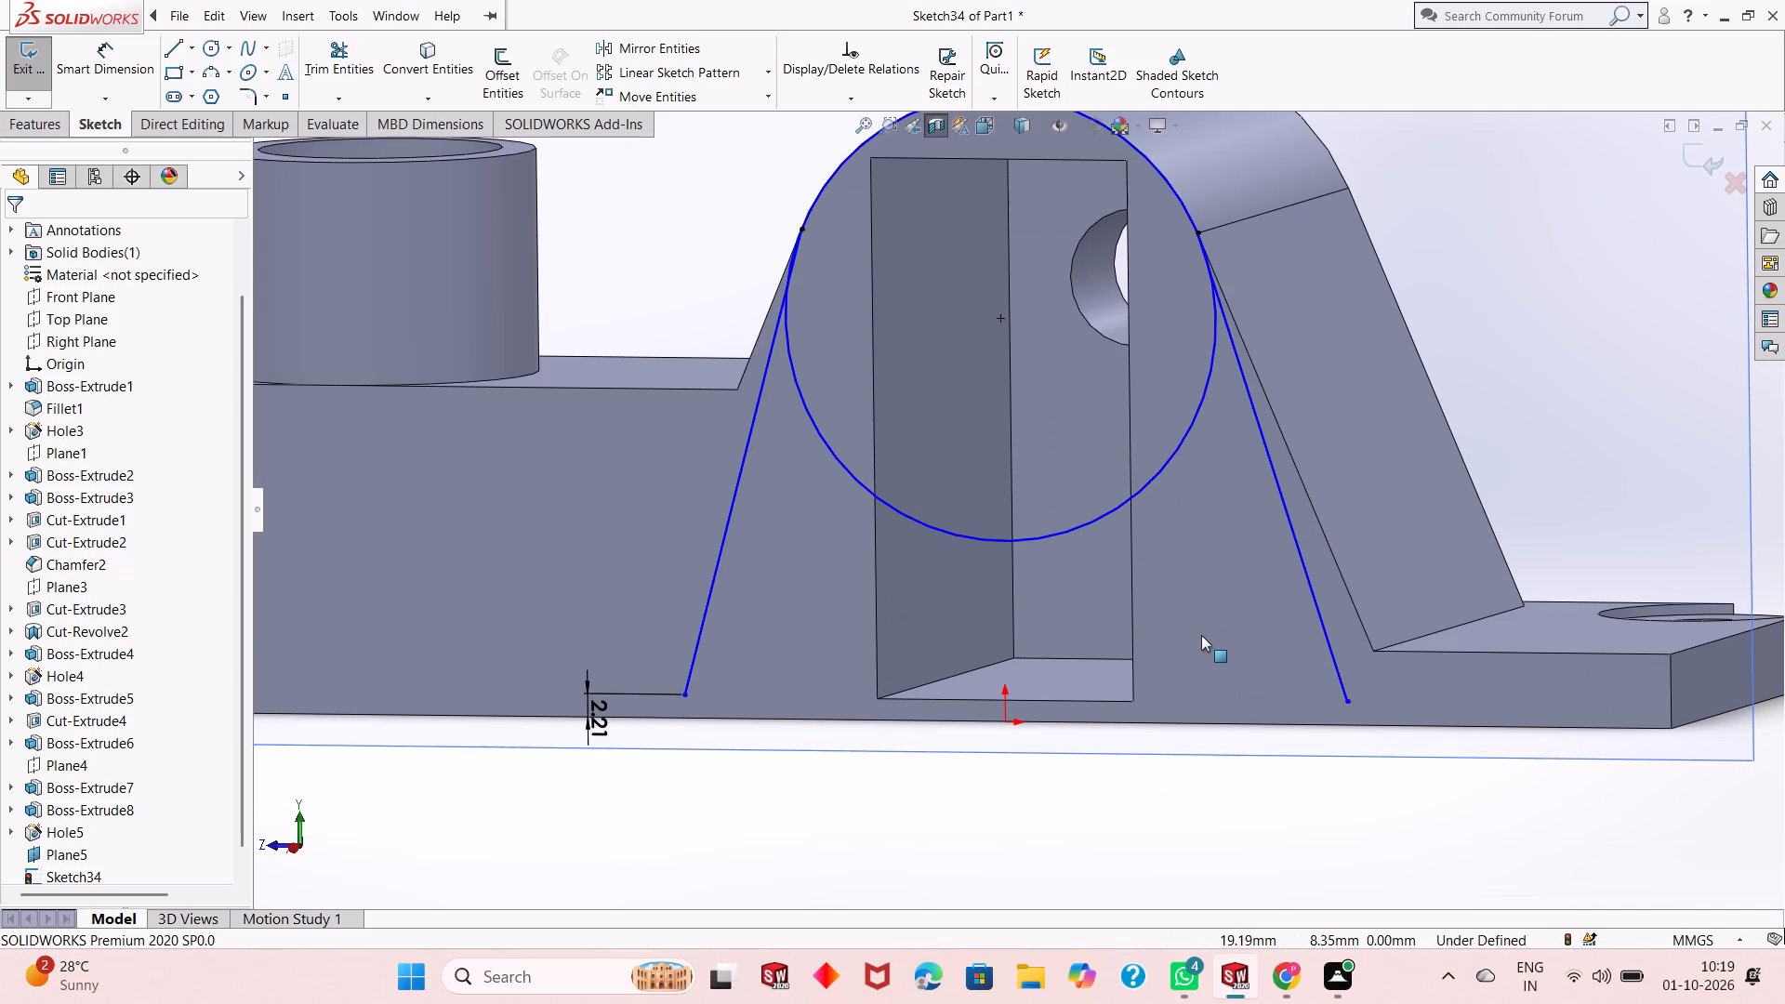
{"action": "key", "text": "ctrl+z"}
{"action": "key", "text": "ctrl+z"}
{"action": "key", "text": "ctrl+z"}
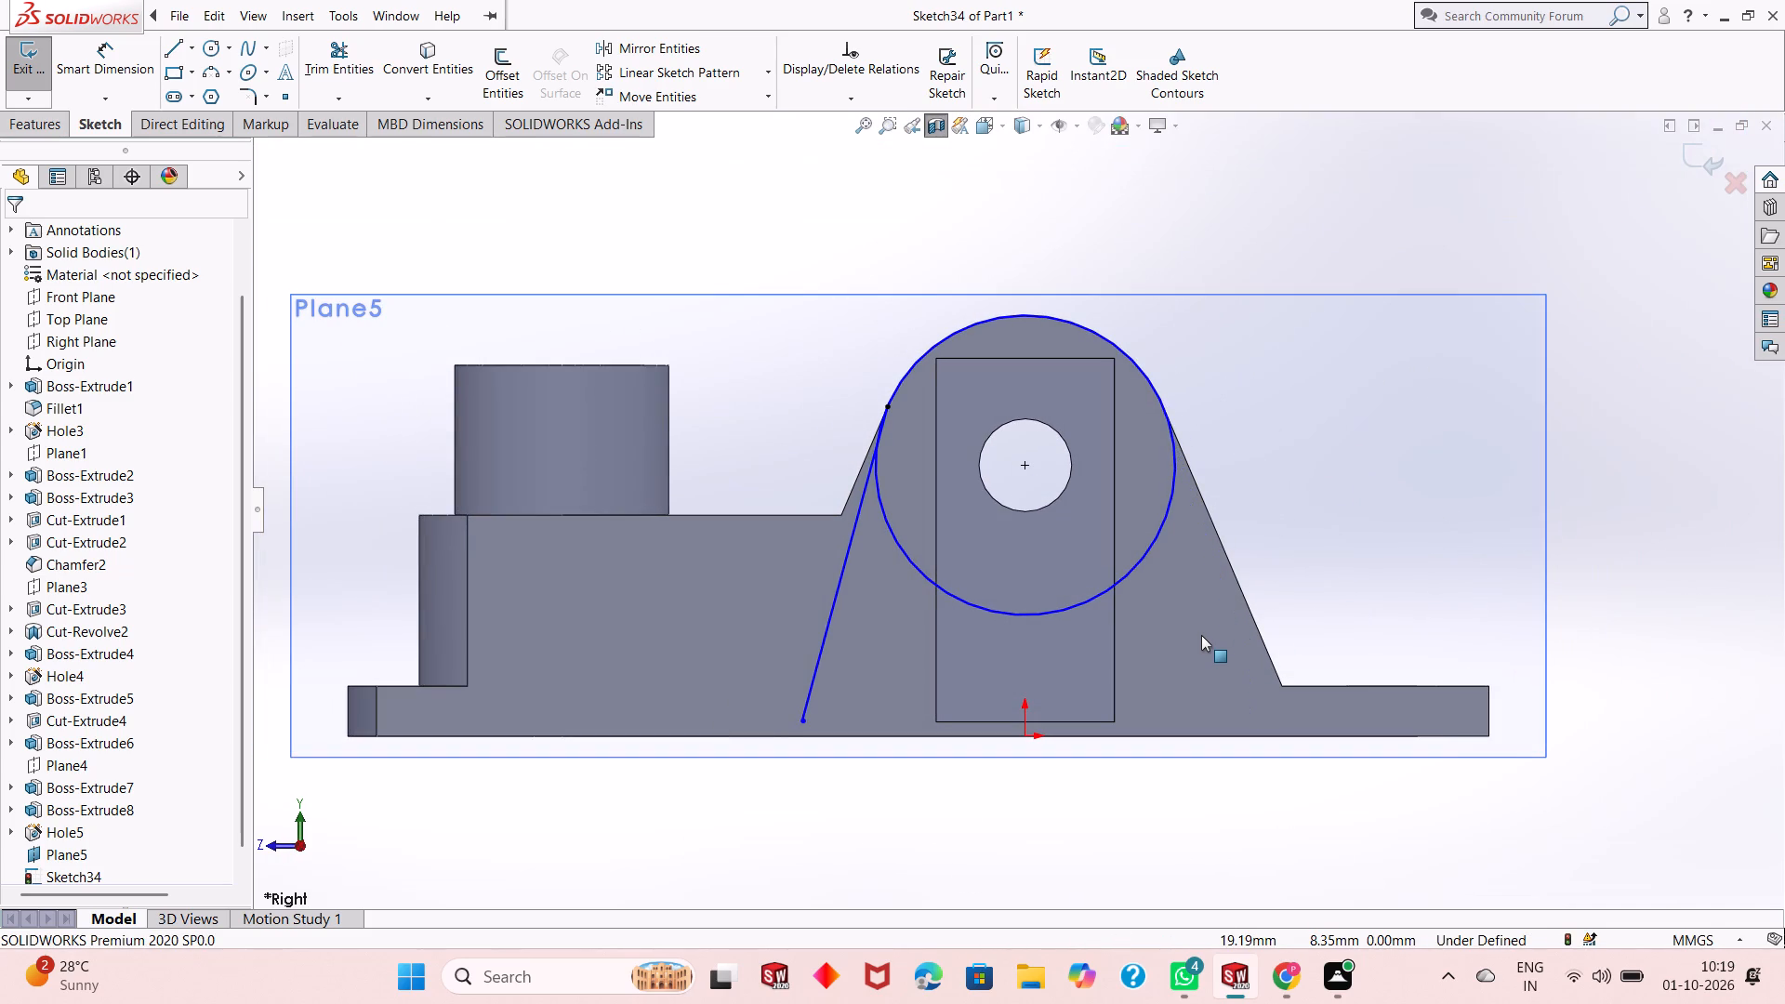
{"action": "key", "text": "ctrl+z"}
{"action": "key", "text": "Escape"}
{"action": "key", "text": "Escape"}
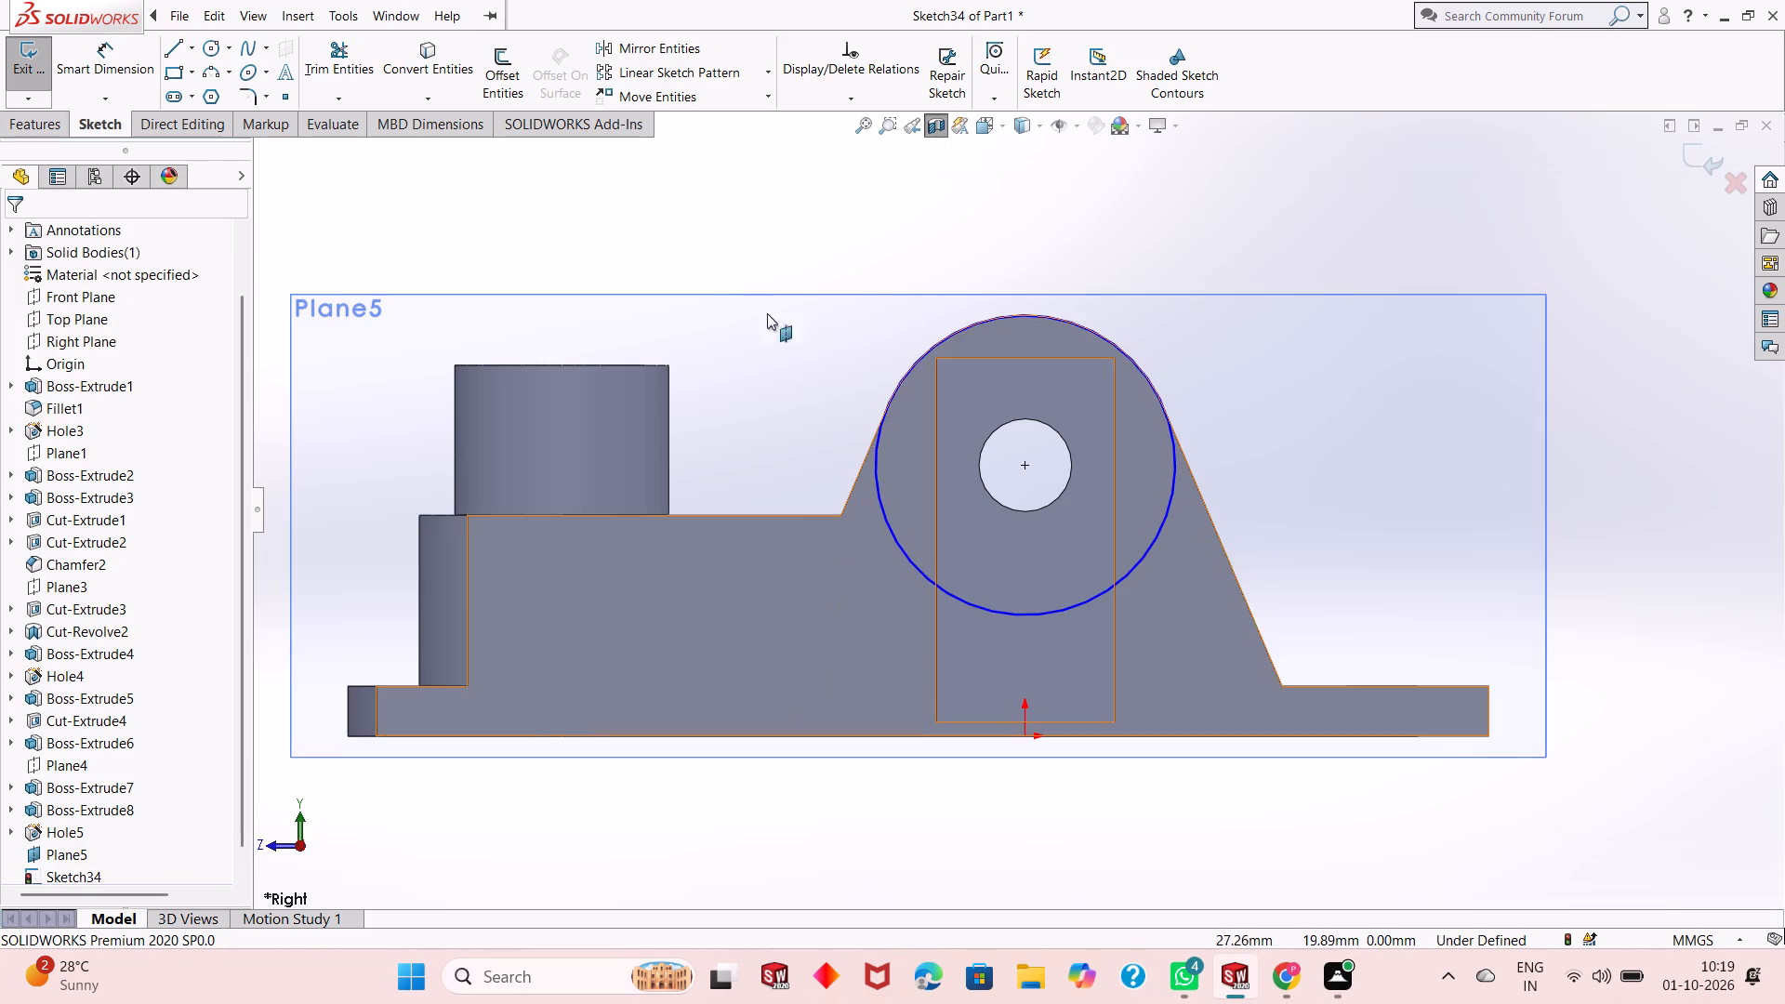
Dimension the sketched circle's diameter at 42 mm.
{"action": "left_click", "coordinate": [98, 71]}
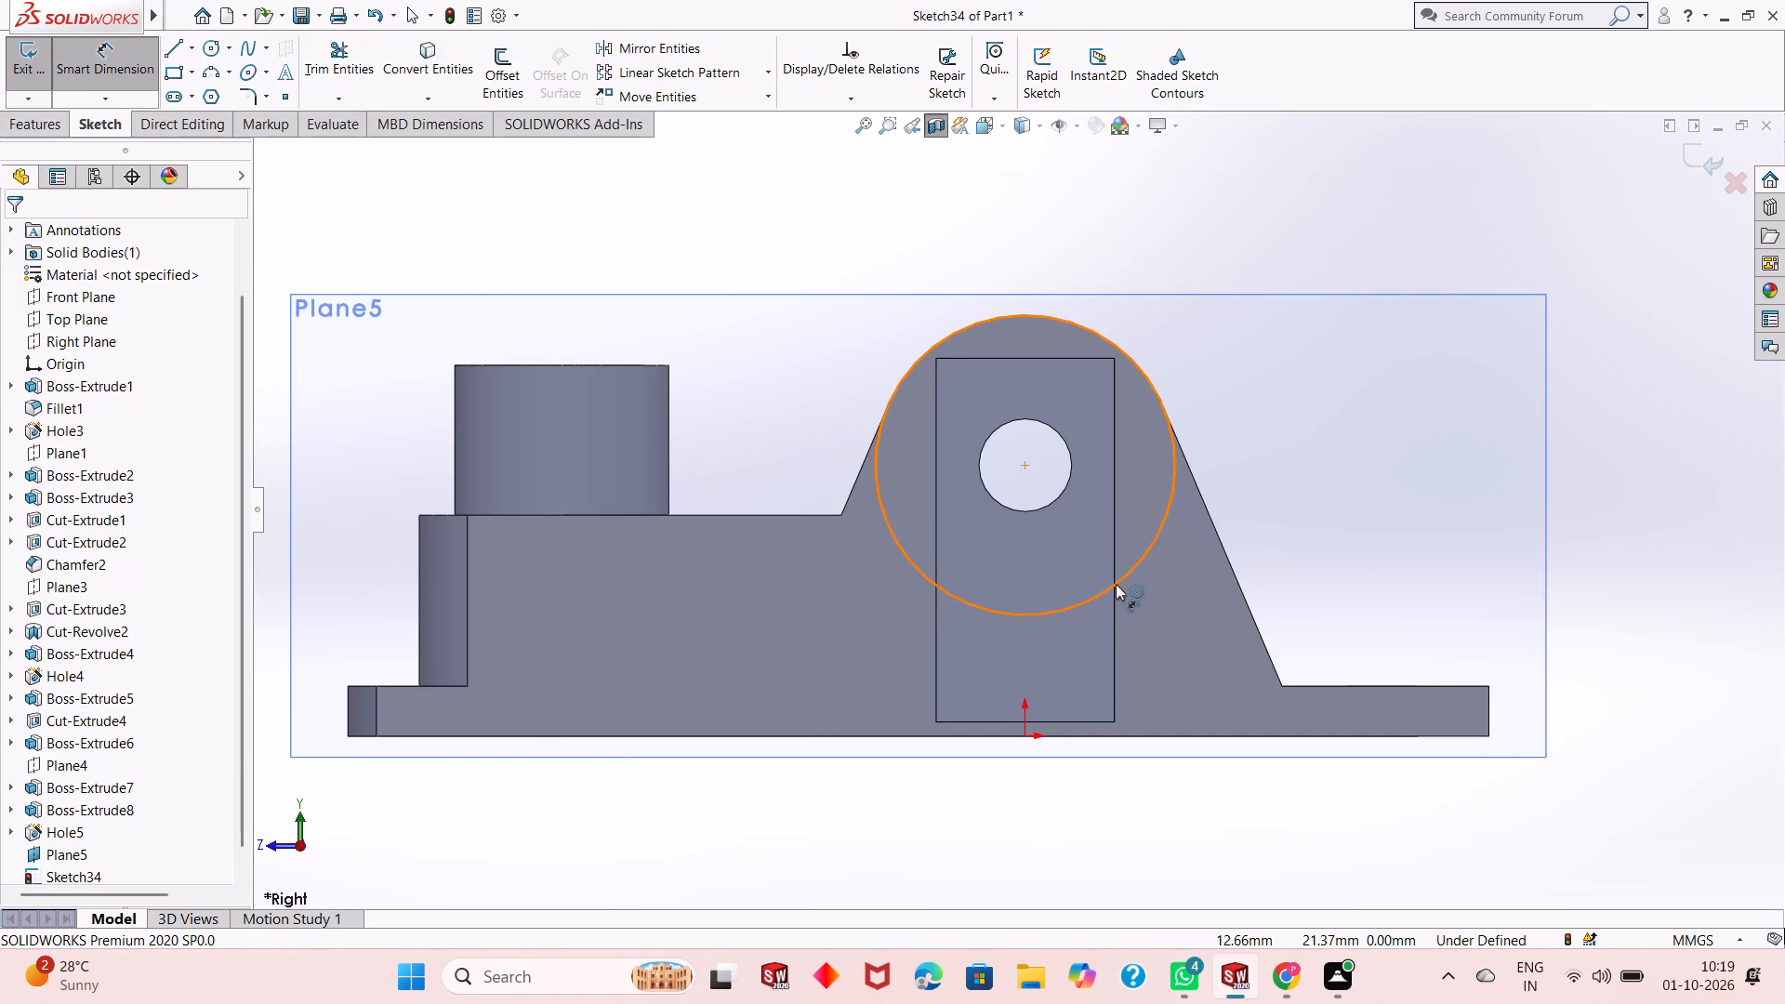
{"action": "left_click", "coordinate": [1116, 584]}
{"action": "left_click", "coordinate": [1450, 195]}
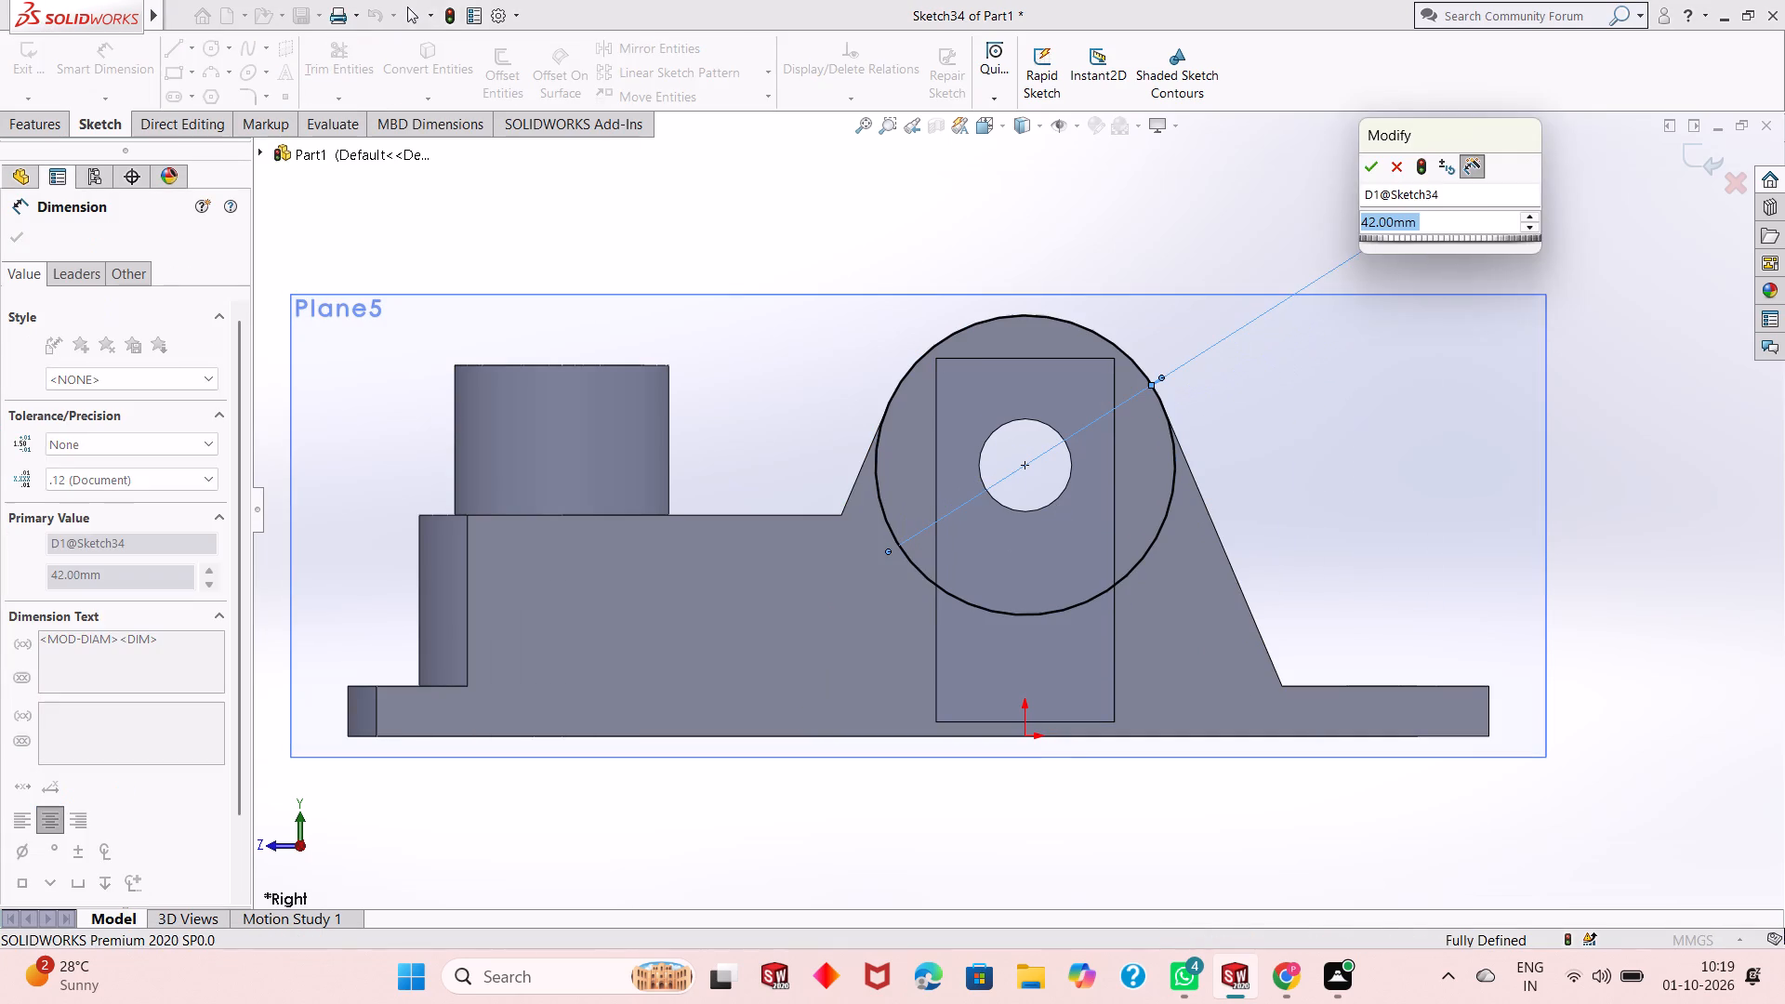
{"action": "key", "text": "Return"}
{"action": "key", "text": "Escape"}
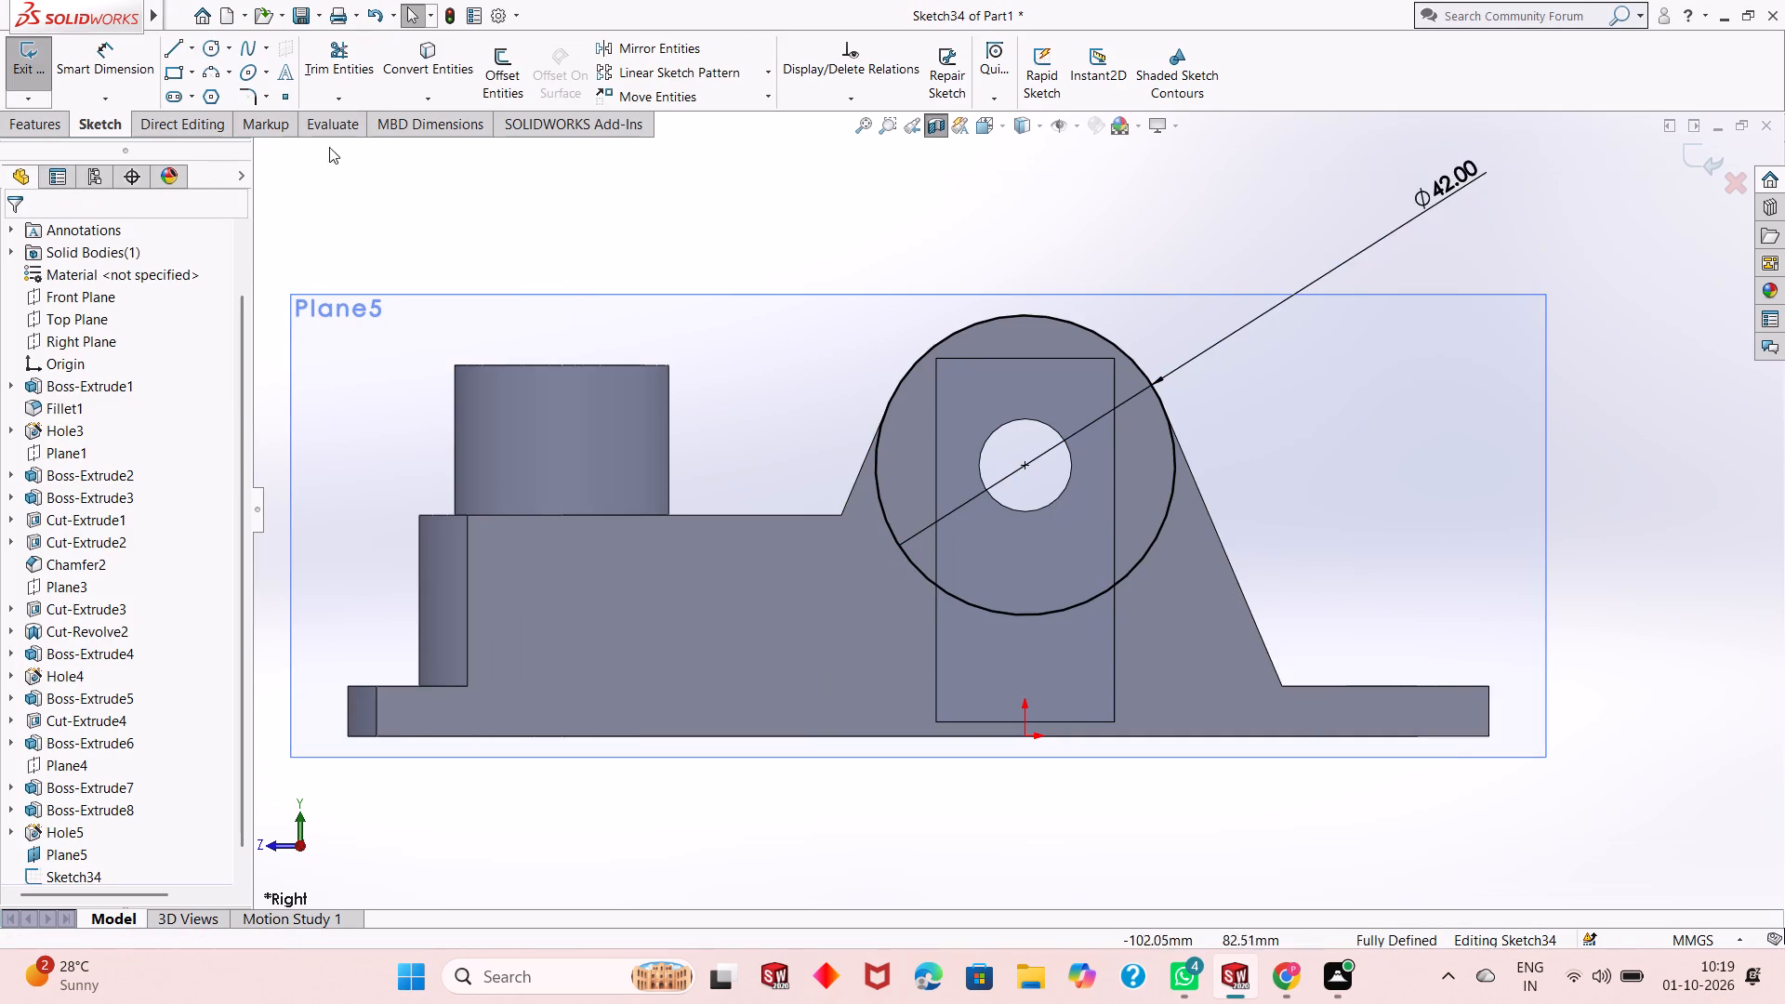
Sketch a slanted line about 48 mm long from the circle's flank away from the round boss down to just above the base's bottom edge.
{"action": "left_click", "coordinate": [170, 44]}
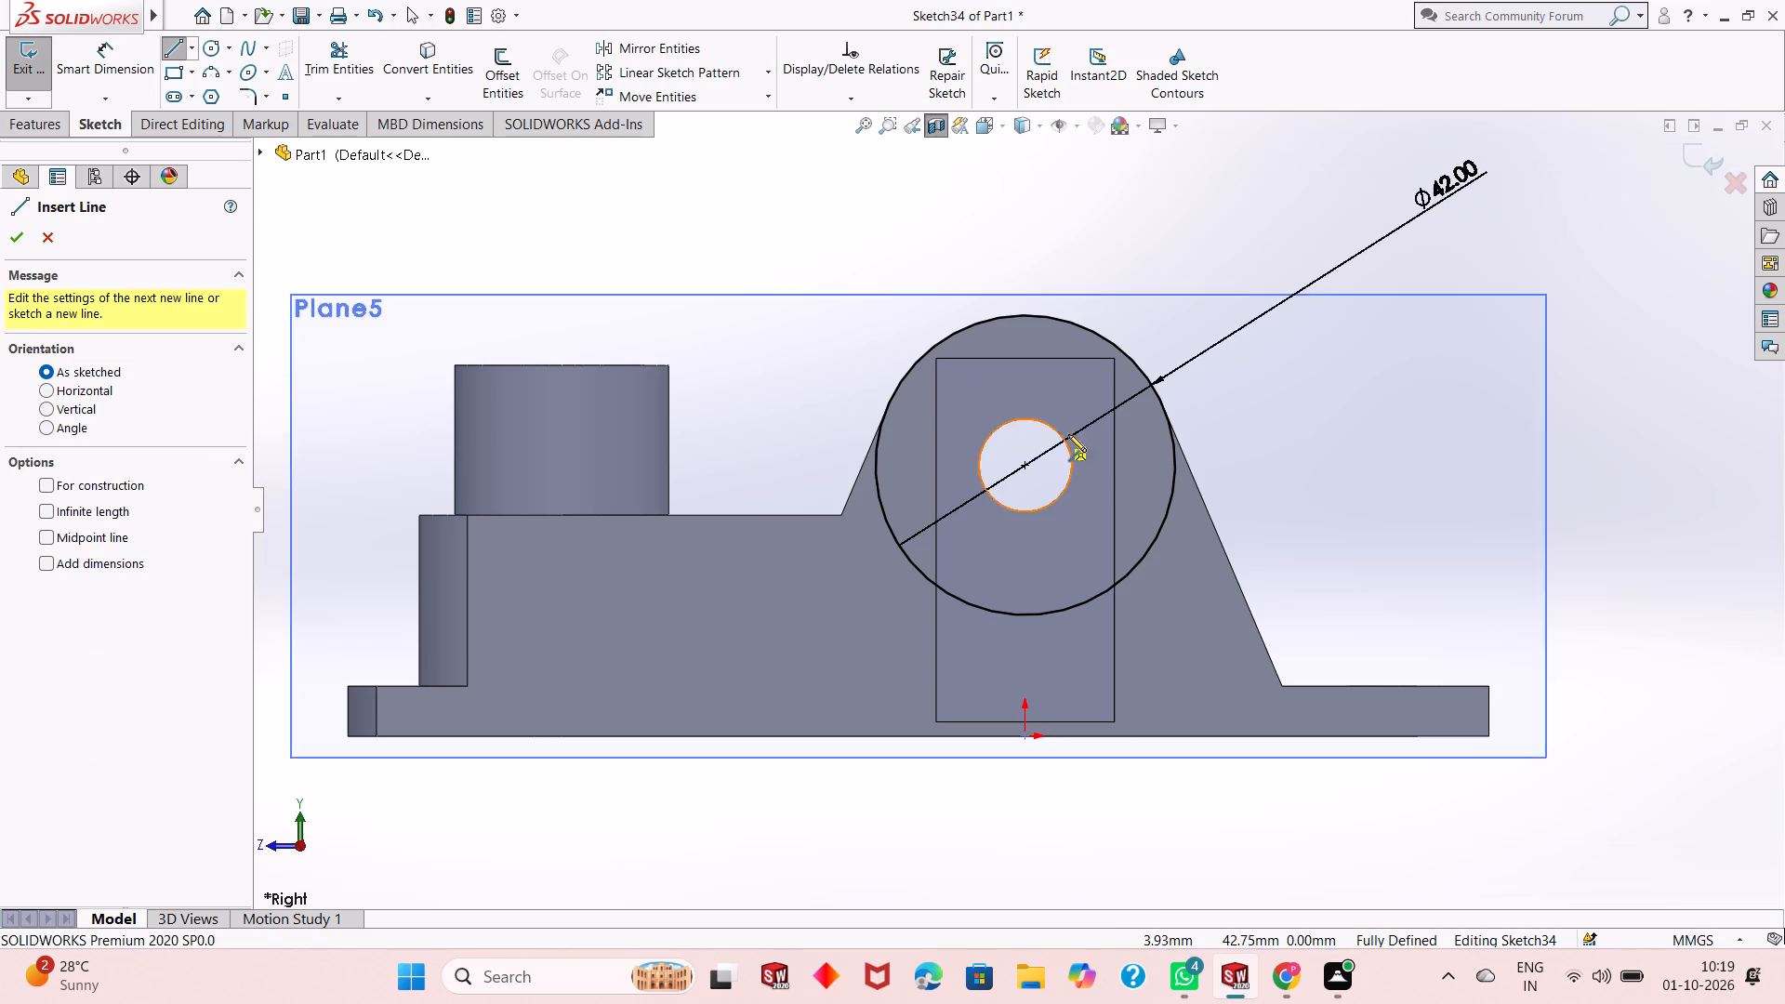
{"action": "scroll", "coordinate": [1239, 438], "scroll_direction": "down", "scroll_amount": 1}
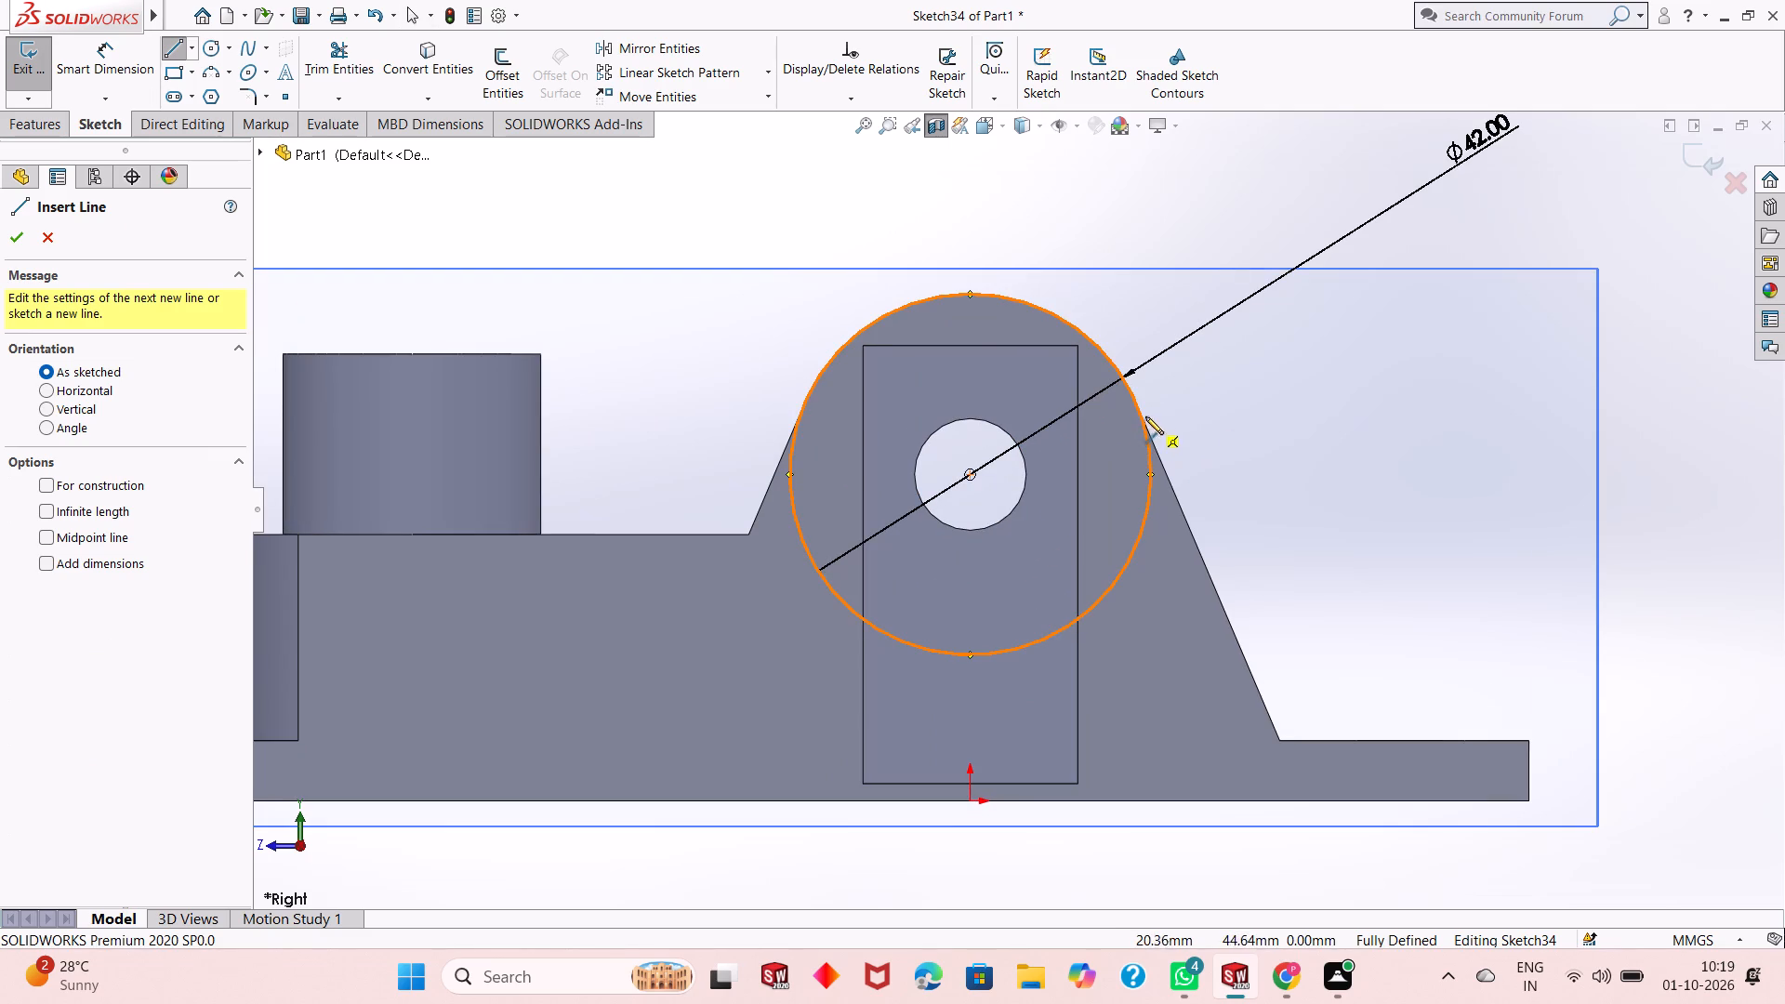
{"action": "left_click", "coordinate": [1131, 391]}
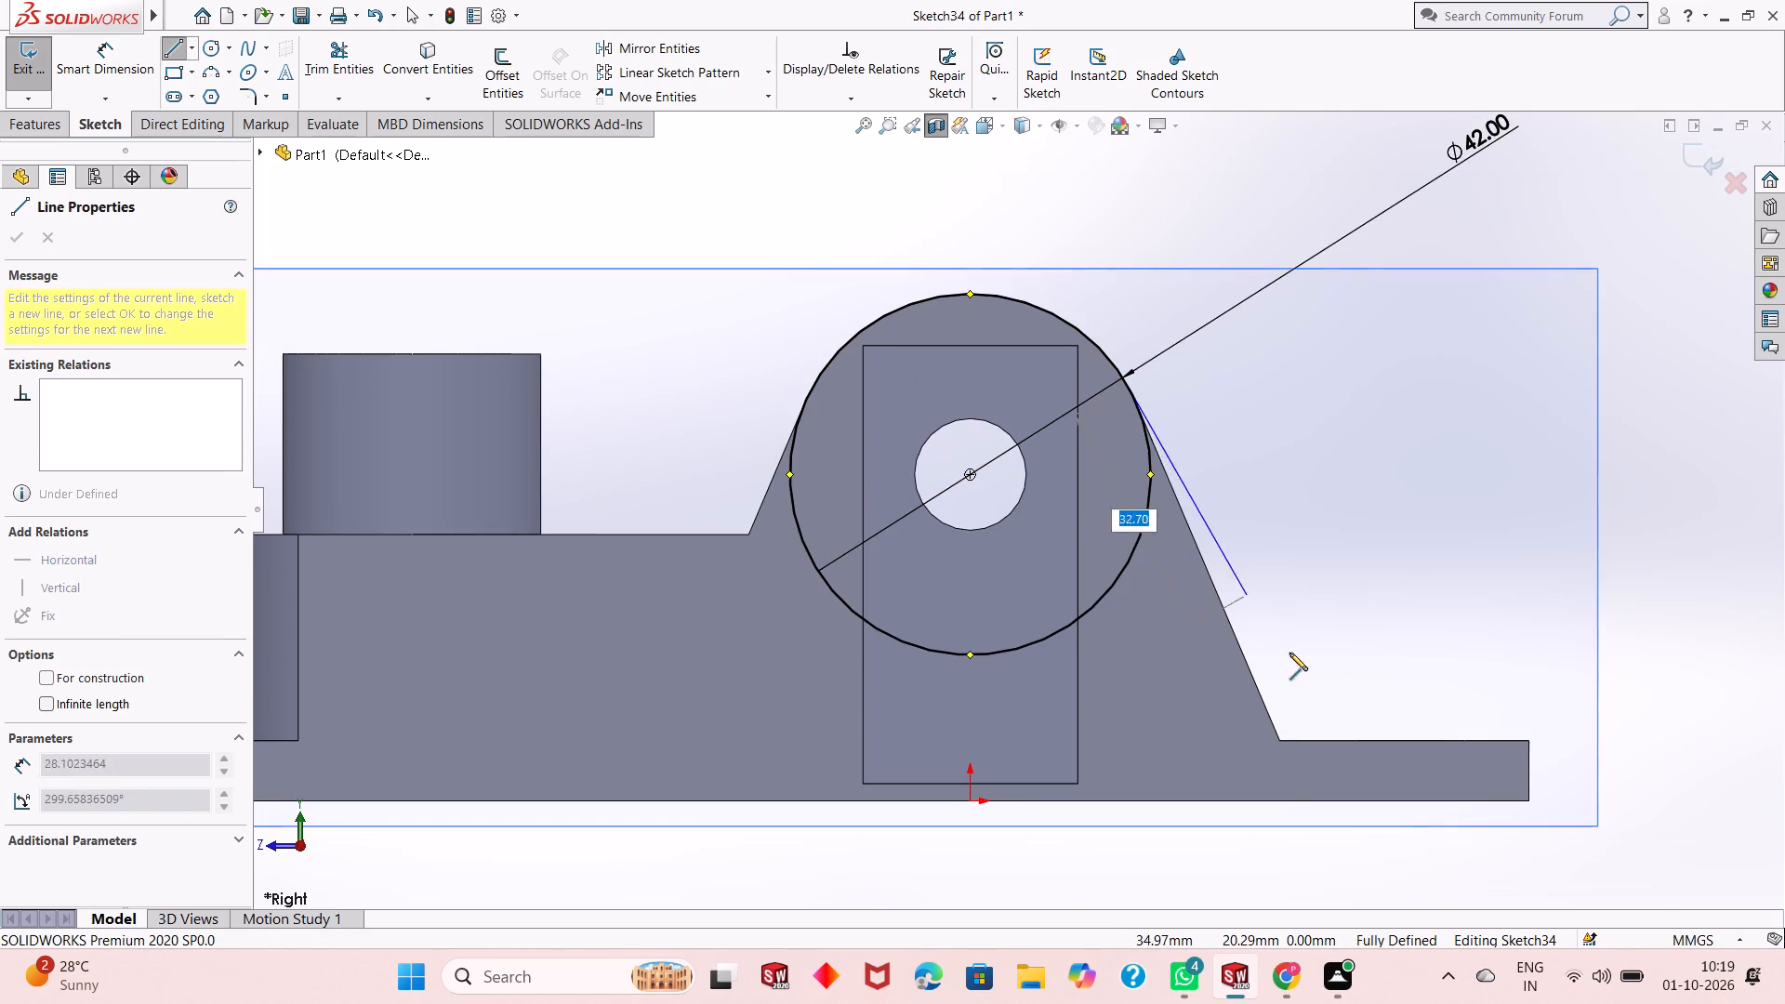
{"action": "left_click", "coordinate": [1298, 786]}
{"action": "key", "text": "Escape"}
{"action": "key", "text": "Escape"}
{"action": "key", "text": "Escape"}
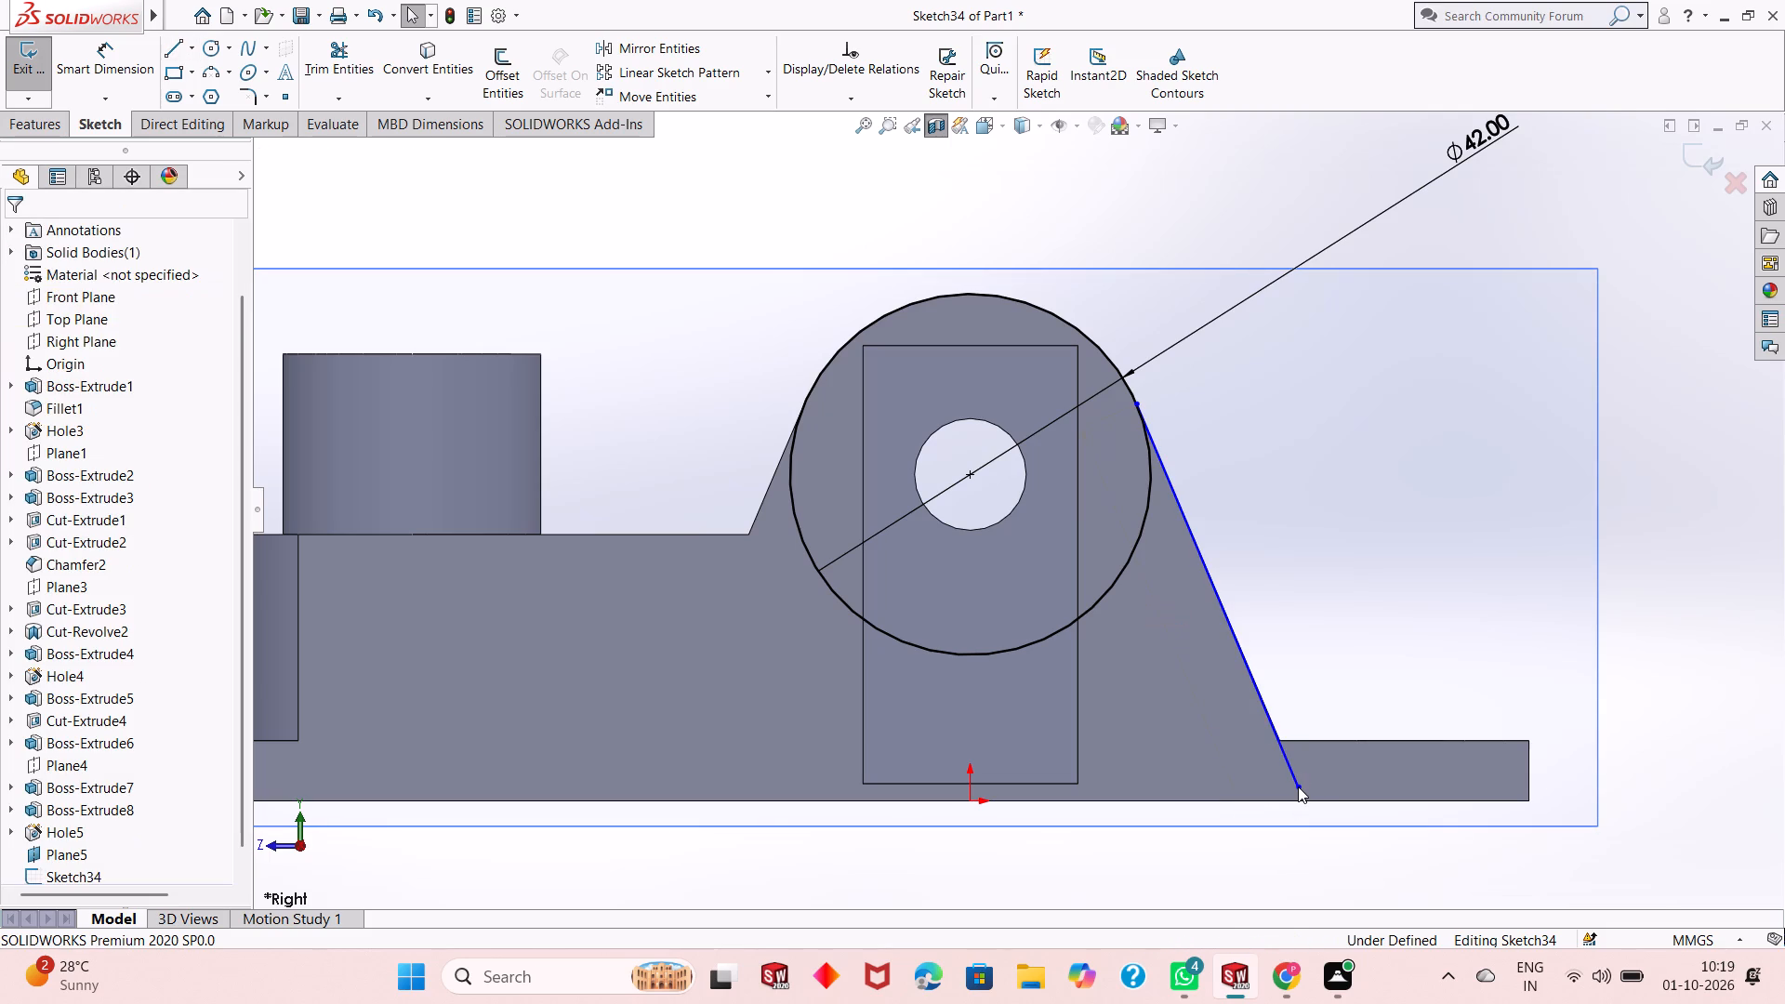
{"action": "key", "text": "Escape"}
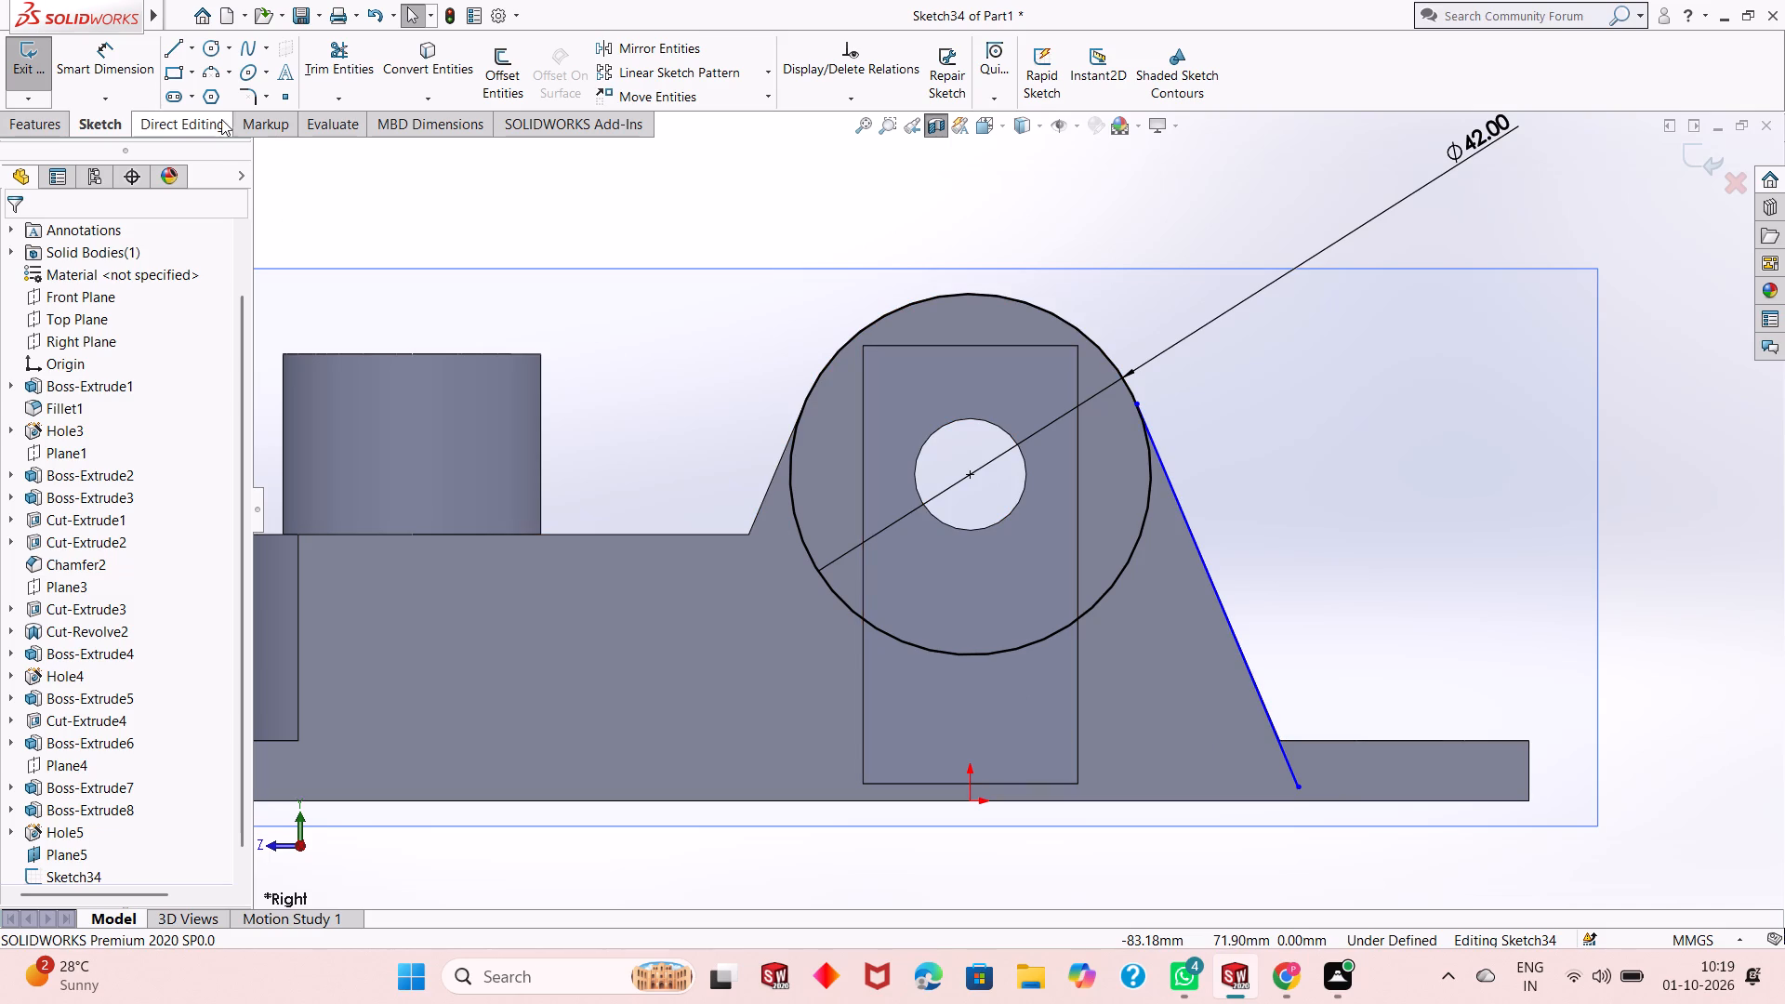
Sketch a slanted line about 46 mm long, tangent to the circle's flank nearer the round boss, ending just above the base's bottom edge.
{"action": "left_click", "coordinate": [175, 46]}
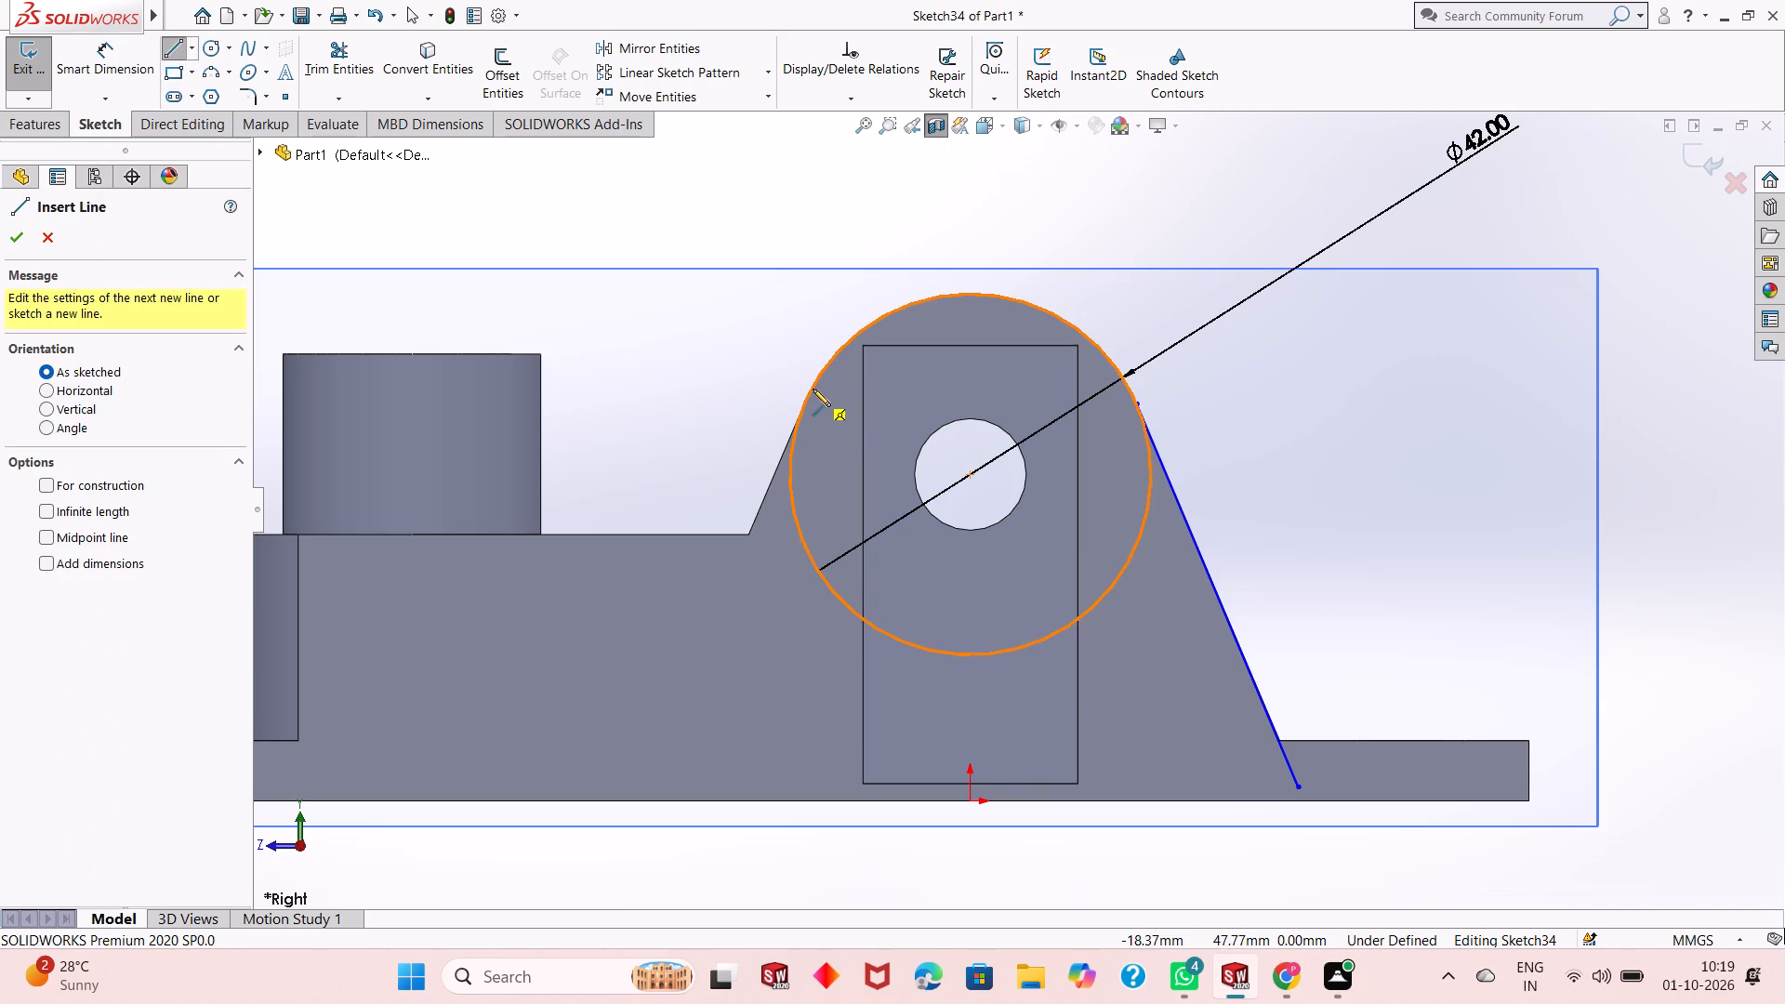
{"action": "left_click", "coordinate": [814, 378]}
{"action": "left_click", "coordinate": [652, 773]}
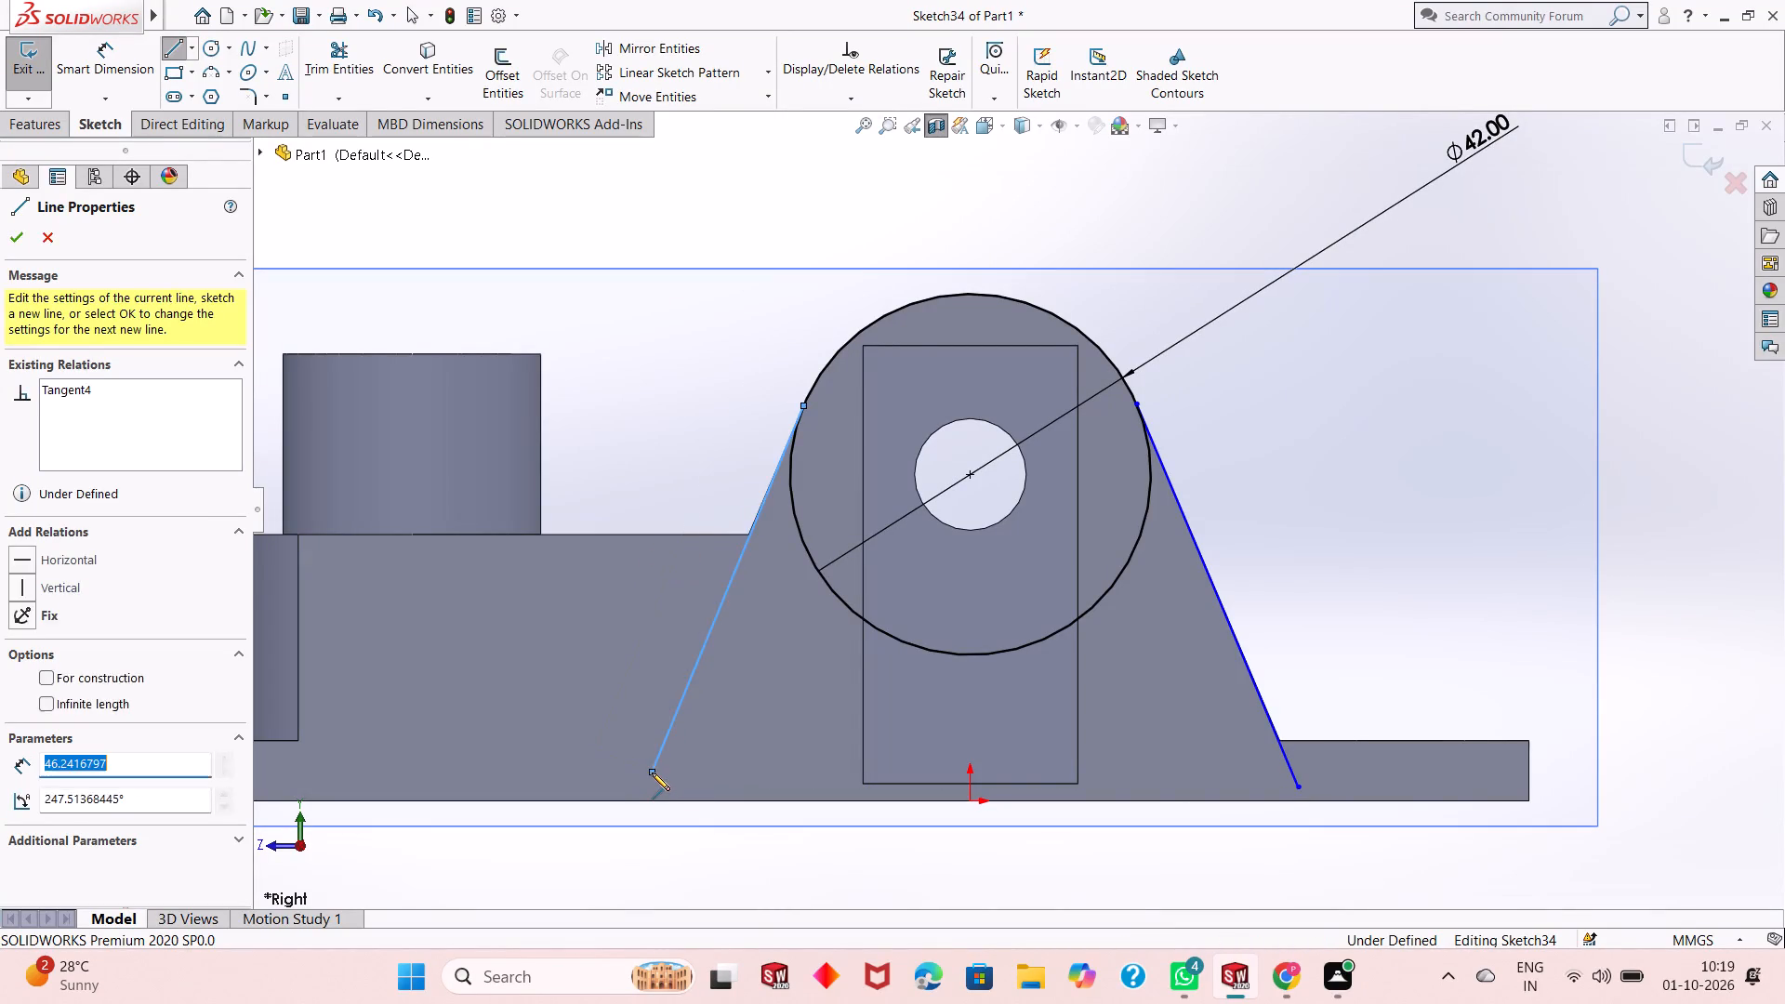
{"action": "key", "text": "Escape"}
{"action": "key", "text": "Escape"}
{"action": "key", "text": "Escape"}
Examine how closely the two sketched slanted lines follow the body's slanted edges on both sides of the circle.
{"action": "scroll", "coordinate": [787, 491], "scroll_direction": "down", "scroll_amount": 2}
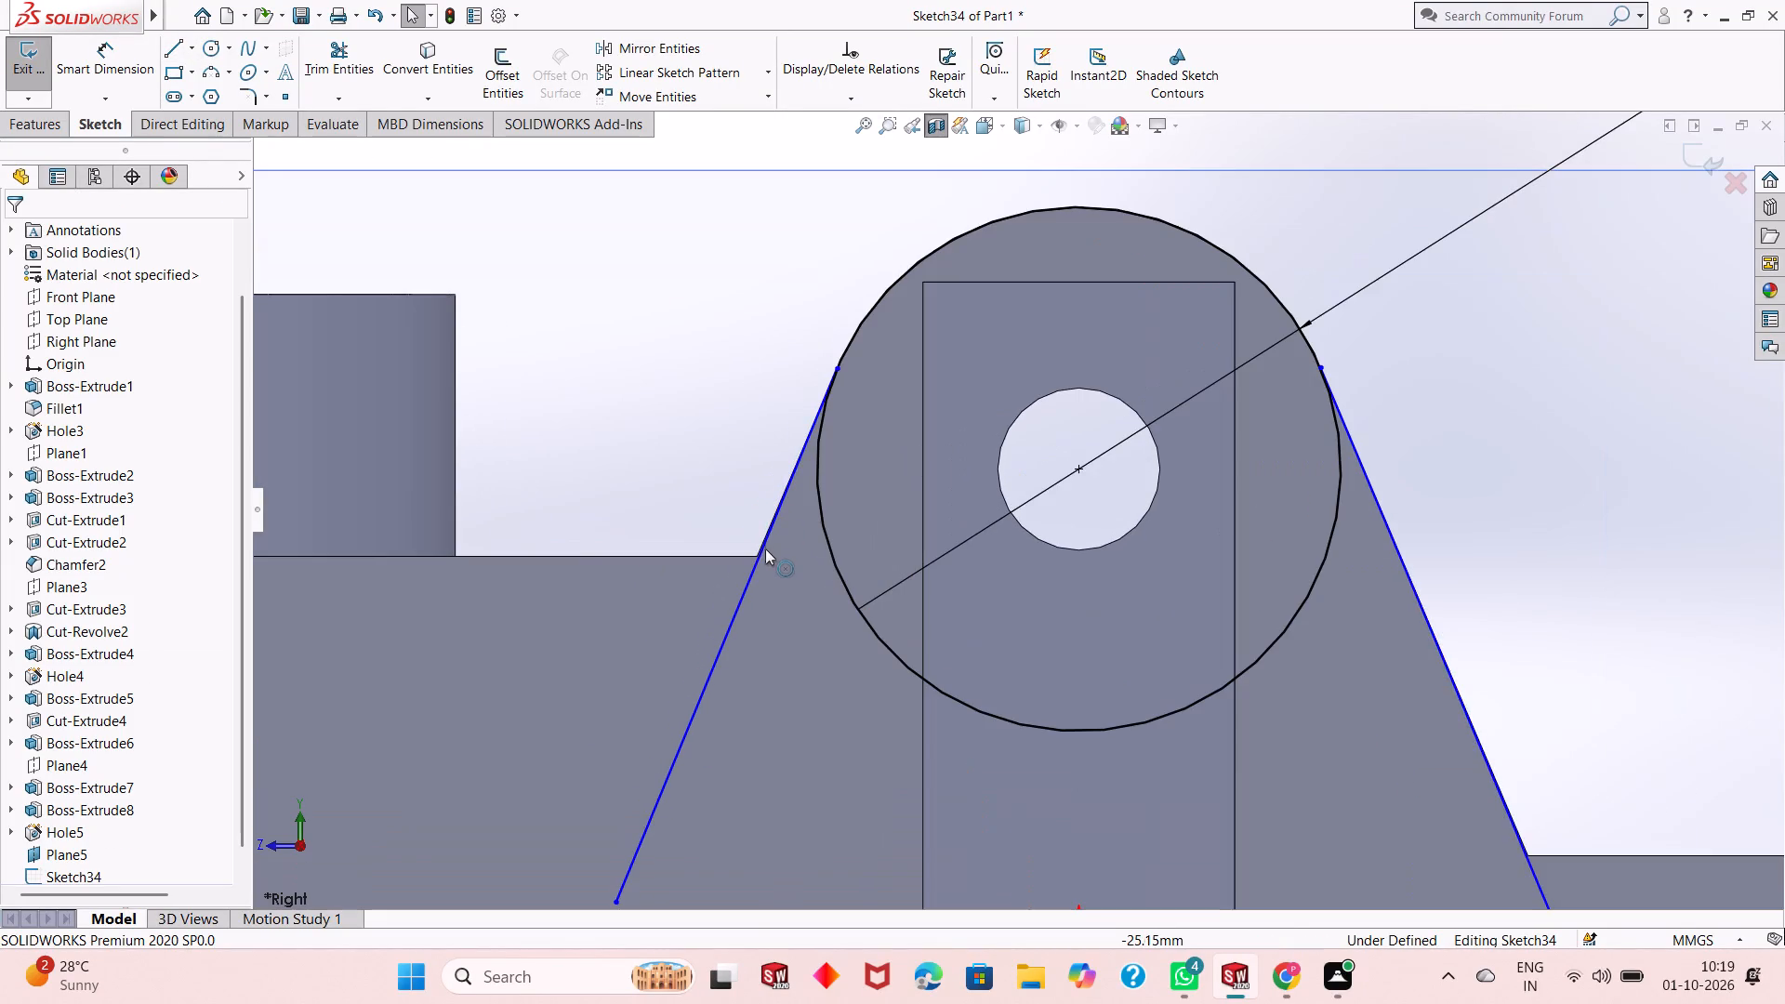
{"action": "scroll", "coordinate": [764, 549], "scroll_direction": "down", "scroll_amount": 3}
{"action": "scroll", "coordinate": [853, 544], "scroll_direction": "down", "scroll_amount": 1}
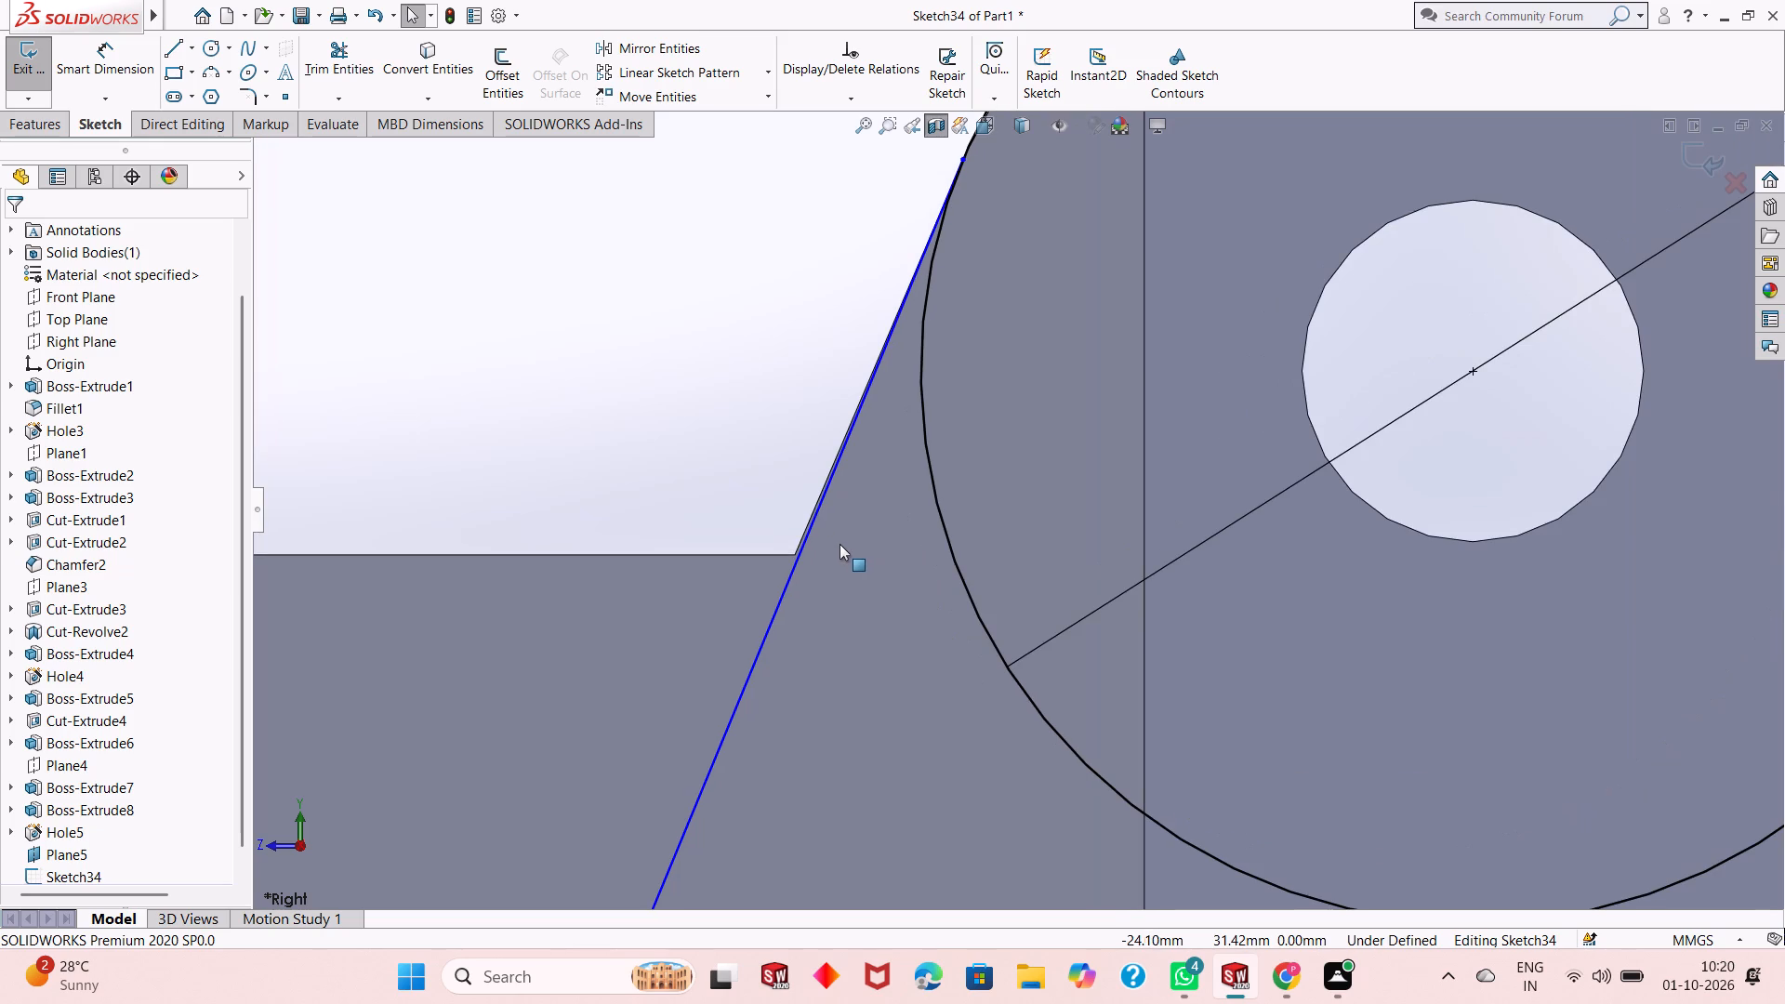
{"action": "scroll", "coordinate": [838, 544], "scroll_direction": "up", "scroll_amount": 2}
{"action": "scroll", "coordinate": [844, 544], "scroll_direction": "down", "scroll_amount": 7}
{"action": "scroll", "coordinate": [877, 536], "scroll_direction": "up", "scroll_amount": 3}
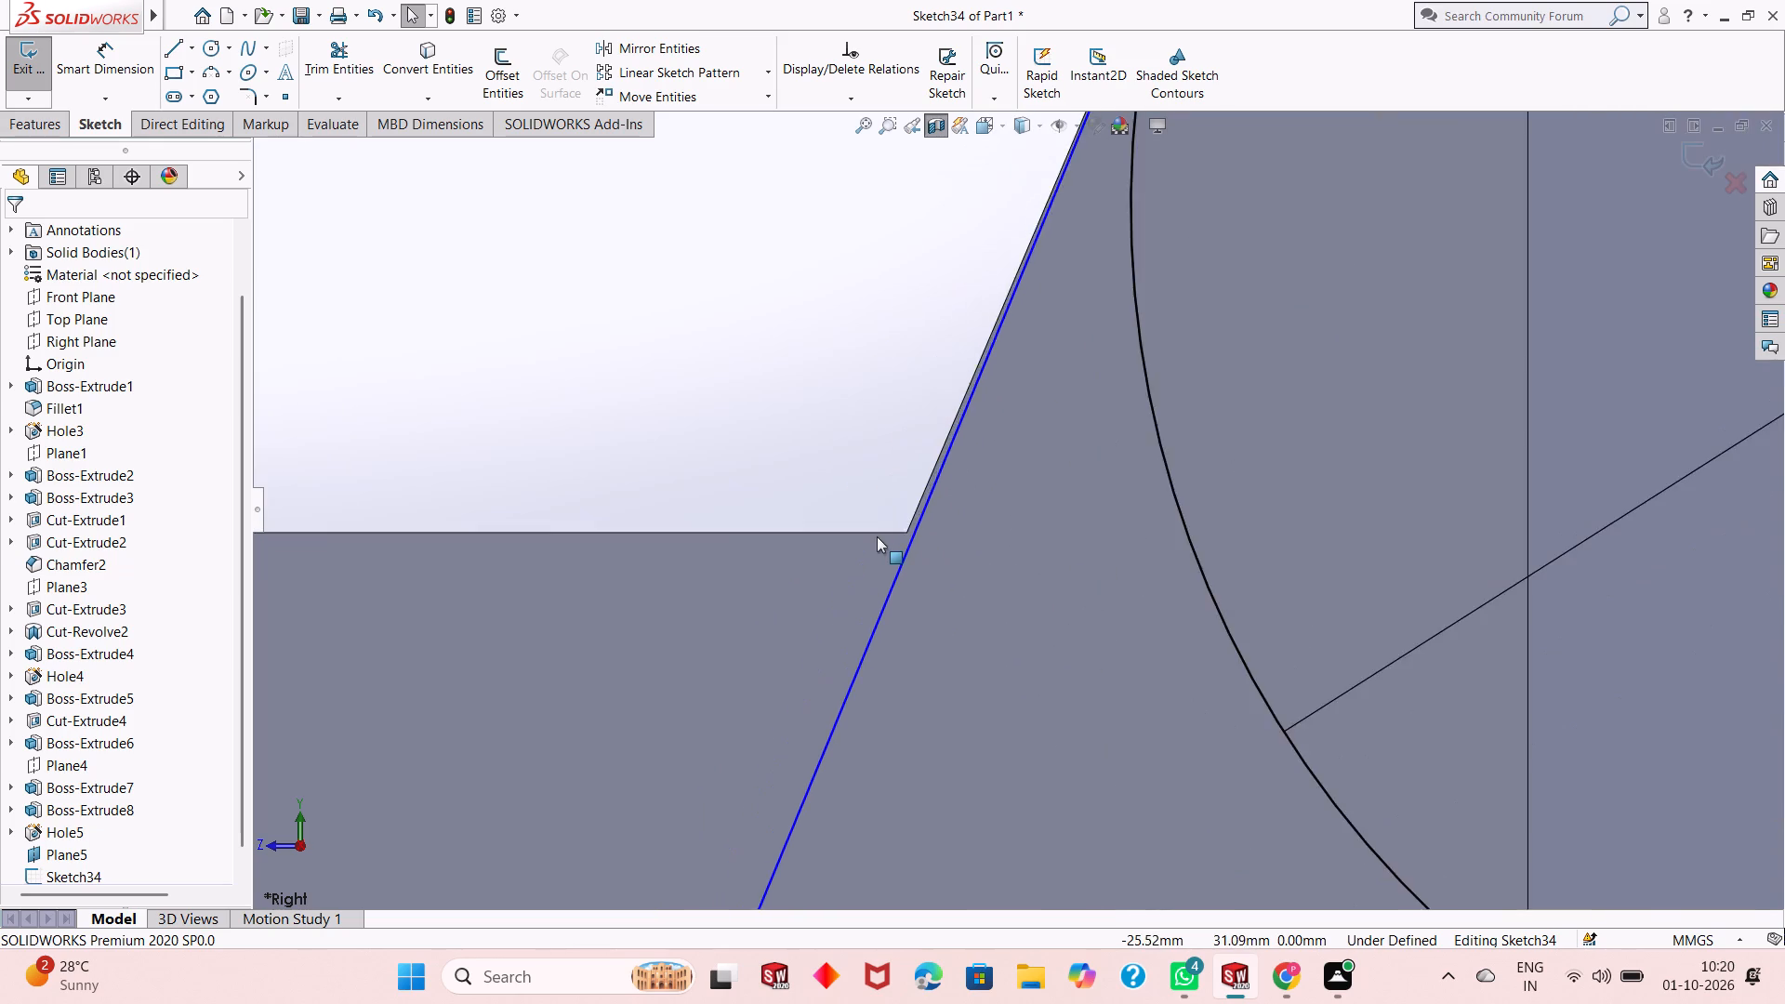
{"action": "scroll", "coordinate": [877, 536], "scroll_direction": "up", "scroll_amount": 9}
{"action": "scroll", "coordinate": [1390, 667], "scroll_direction": "down", "scroll_amount": 1}
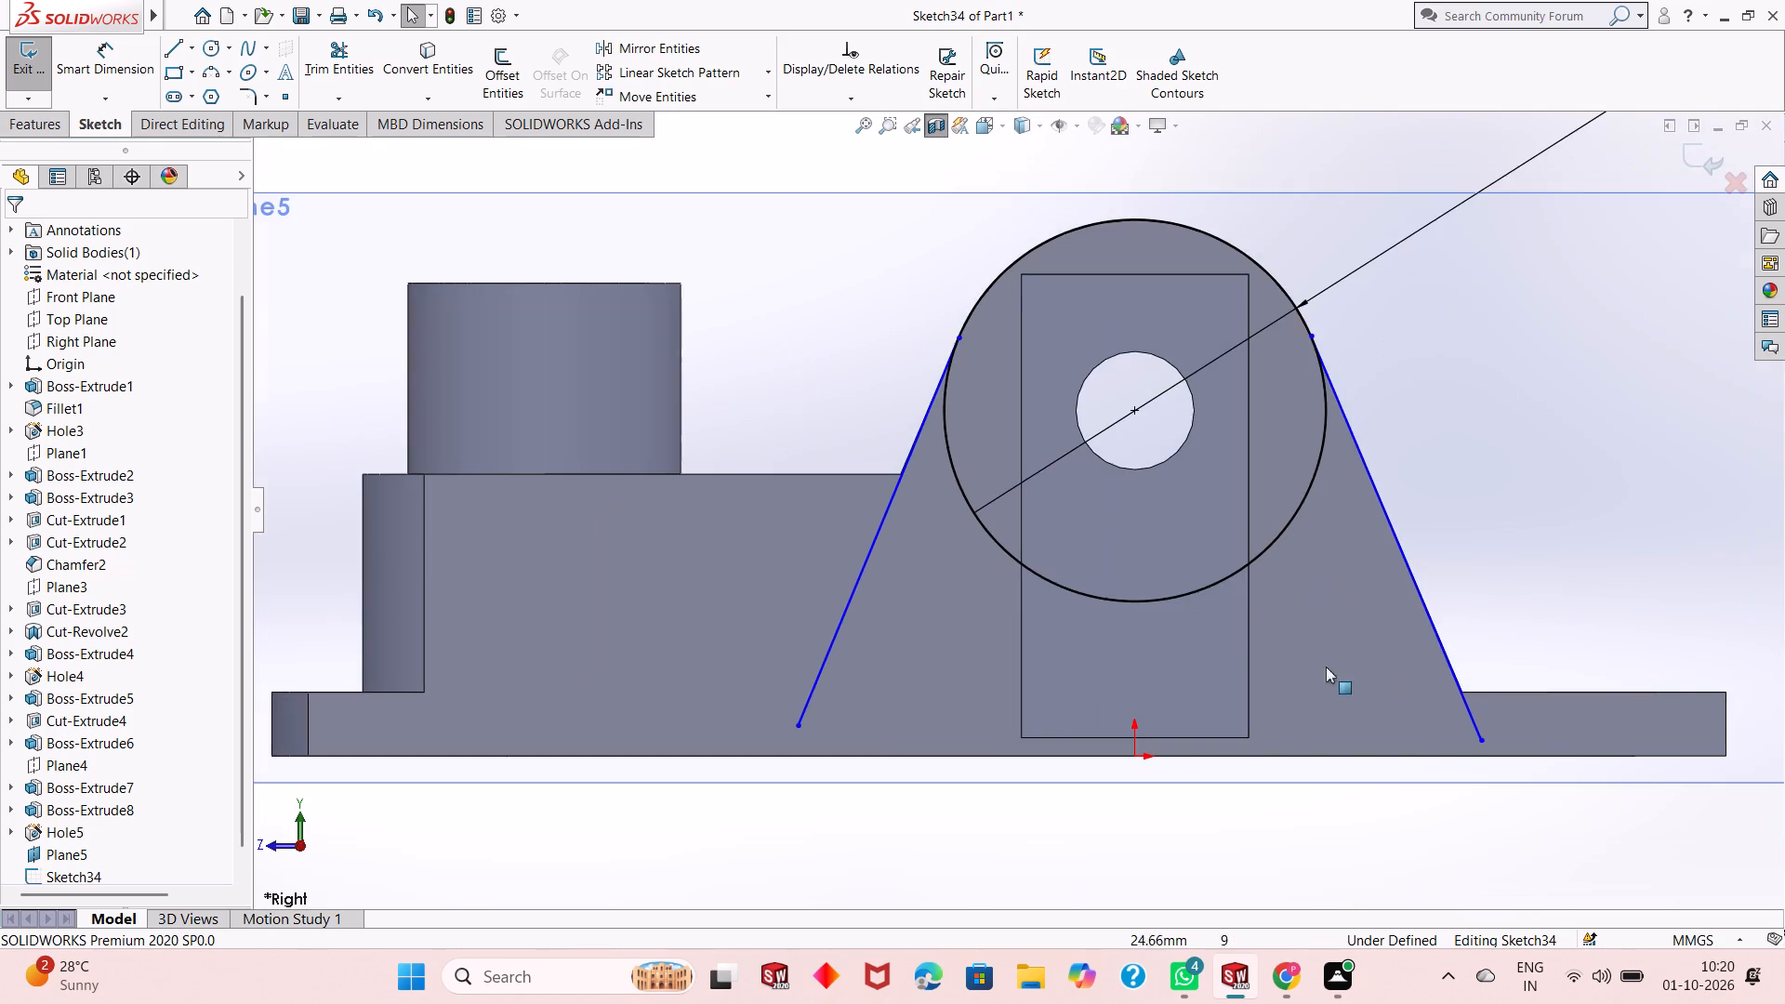
{"action": "scroll", "coordinate": [1044, 649], "scroll_direction": "up", "scroll_amount": 2}
{"action": "scroll", "coordinate": [1201, 603], "scroll_direction": "down", "scroll_amount": 2}
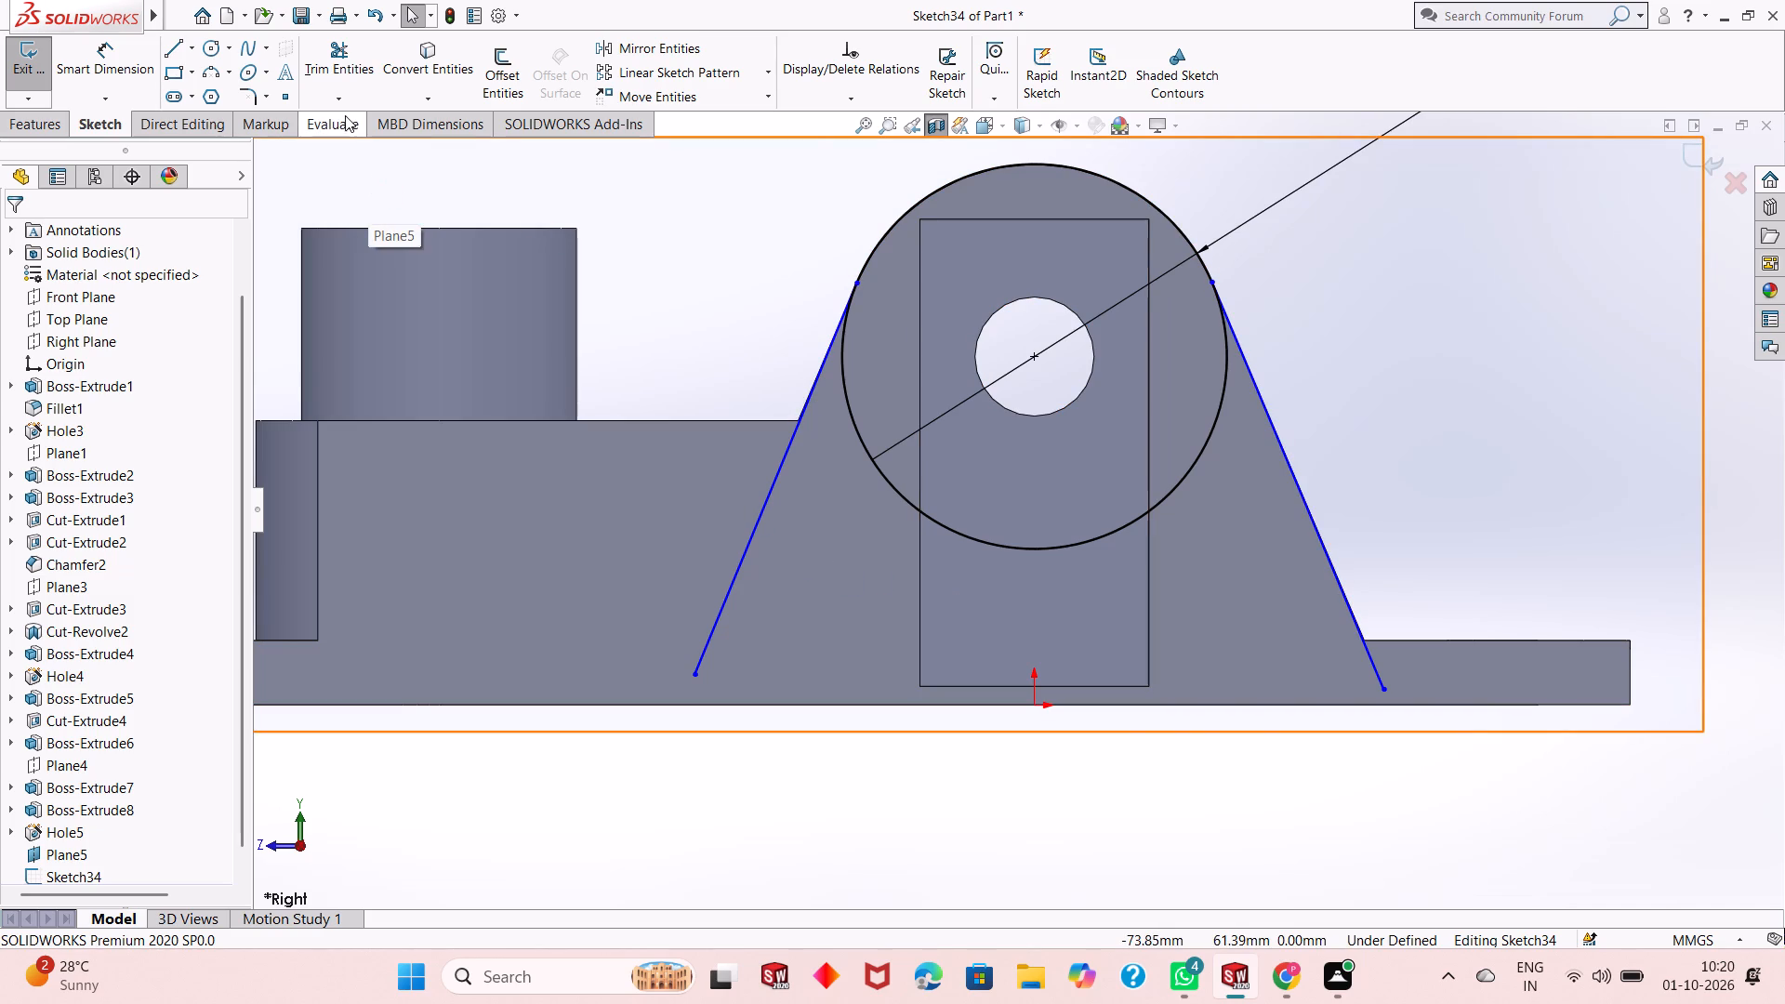
{"action": "scroll", "coordinate": [857, 413], "scroll_direction": "down", "scroll_amount": 1}
{"action": "scroll", "coordinate": [861, 413], "scroll_direction": "up", "scroll_amount": 2}
{"action": "scroll", "coordinate": [1228, 567], "scroll_direction": "down", "scroll_amount": 1}
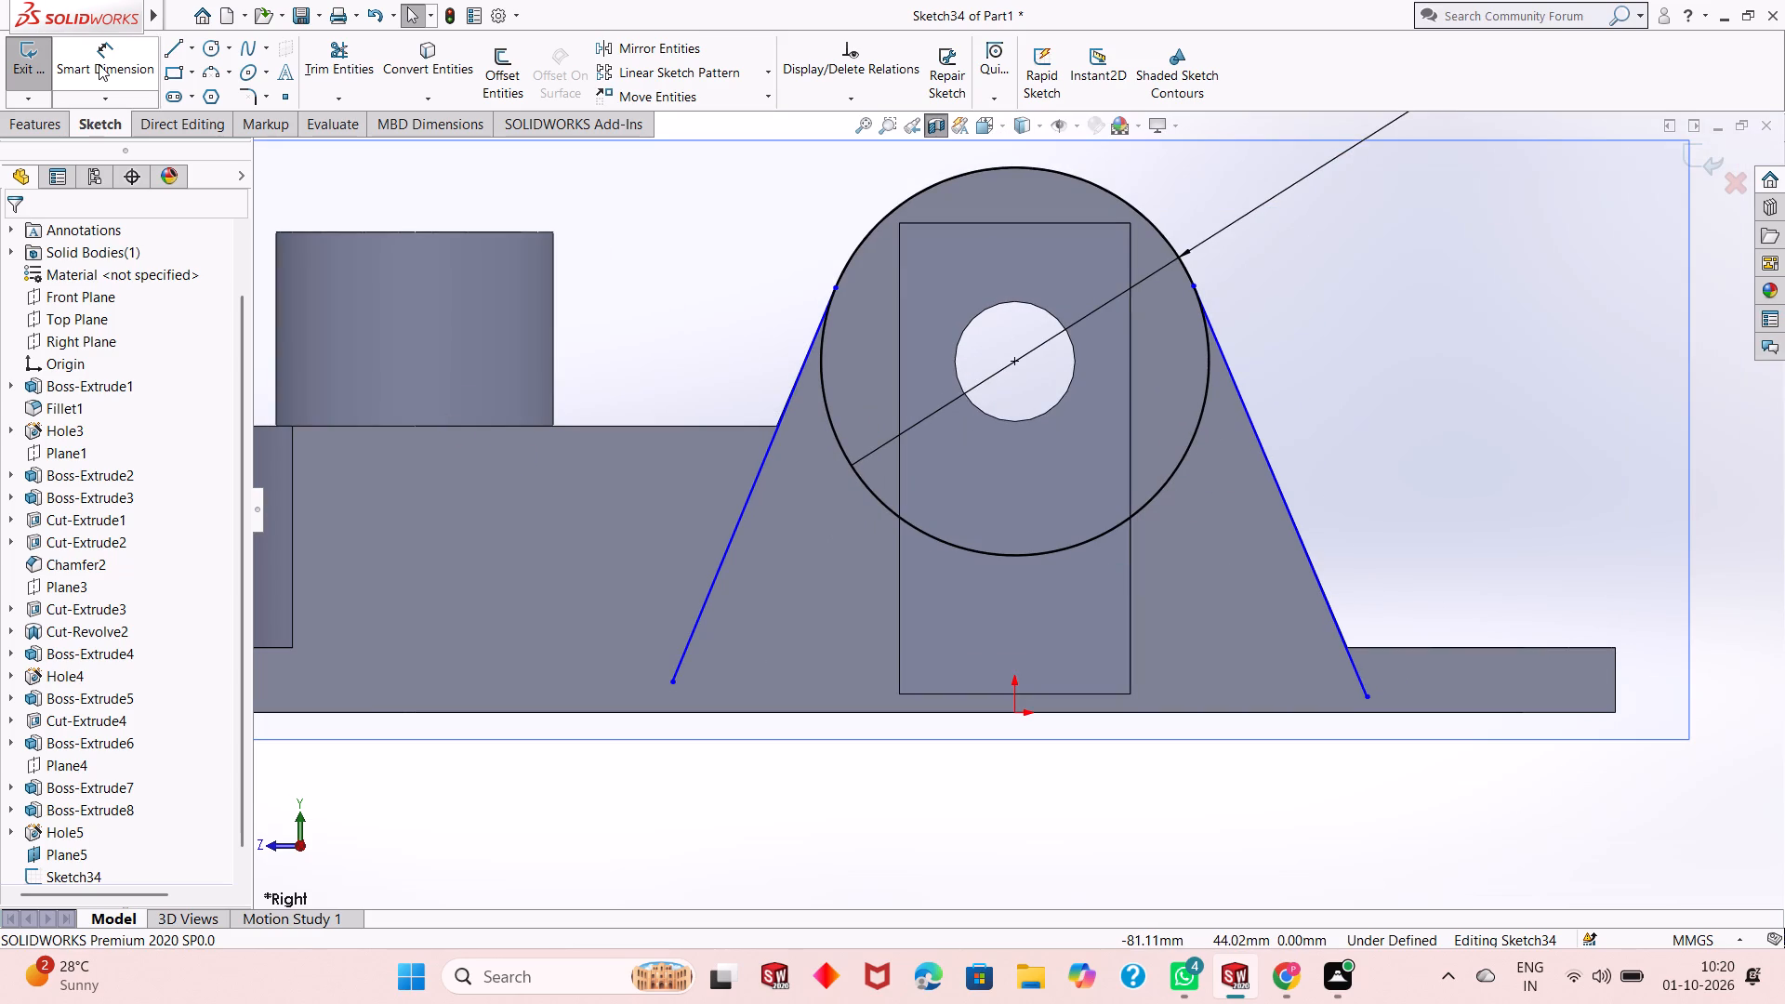
{"action": "left_click", "coordinate": [99, 64]}
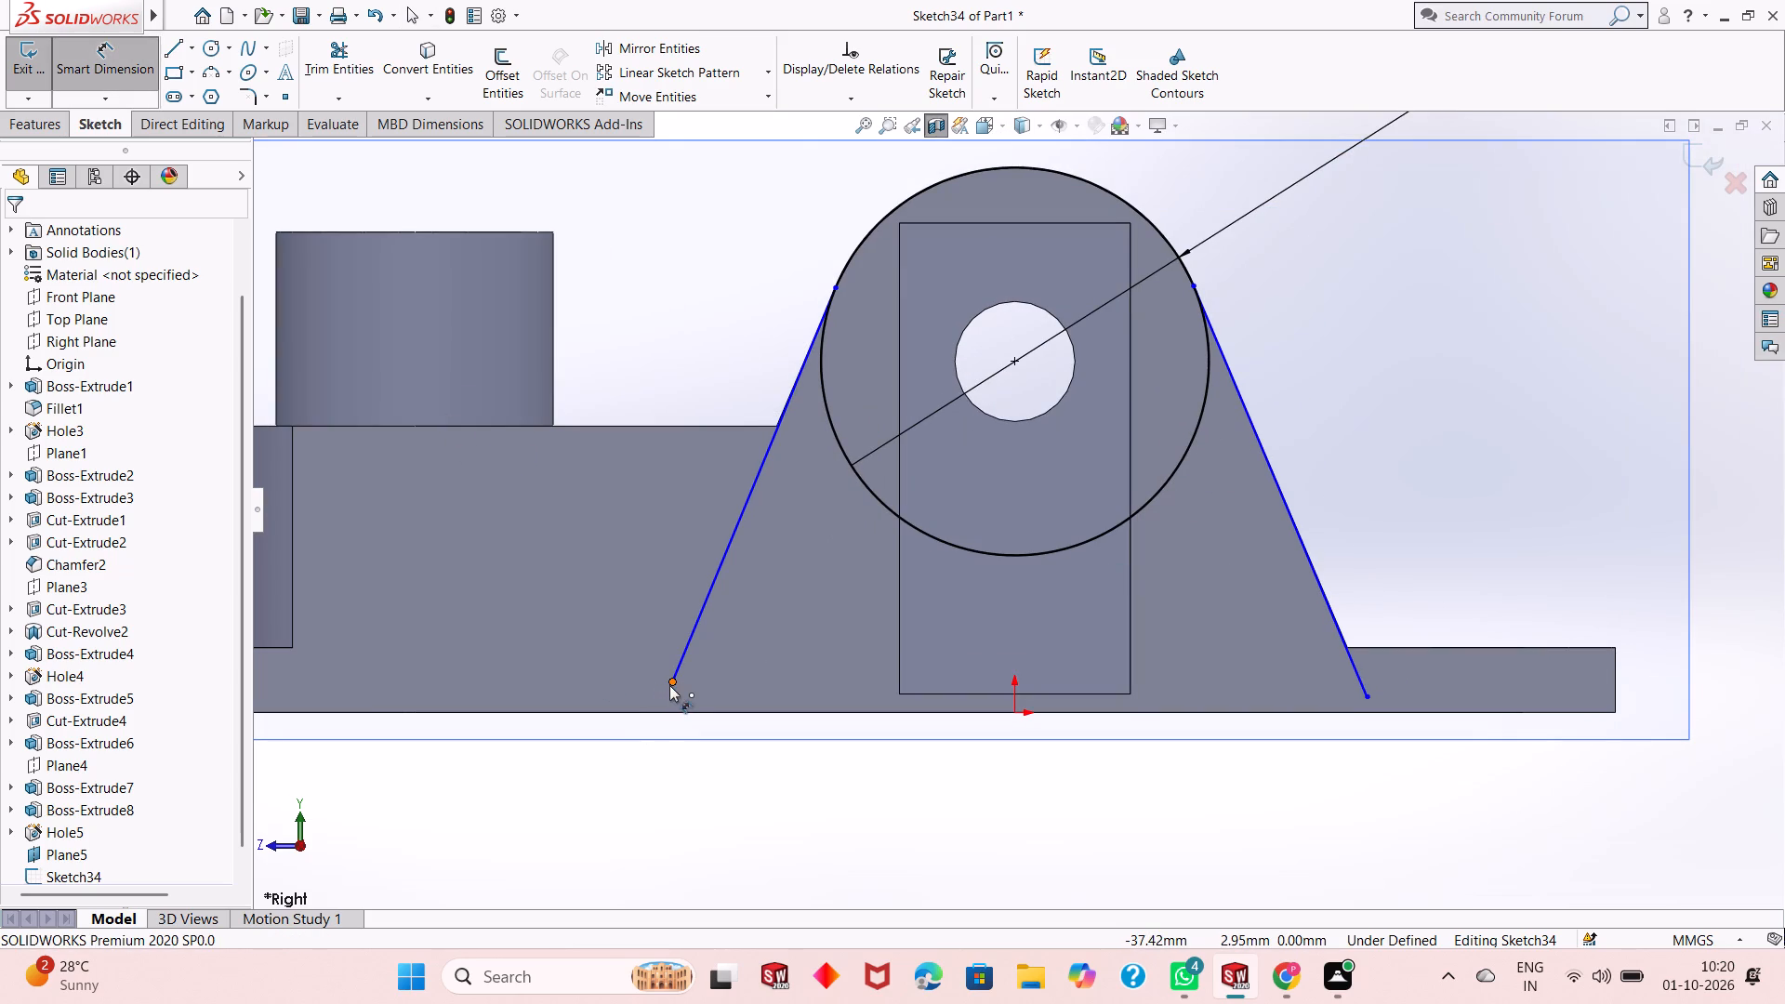
{"action": "scroll", "coordinate": [788, 406], "scroll_direction": "down", "scroll_amount": 7}
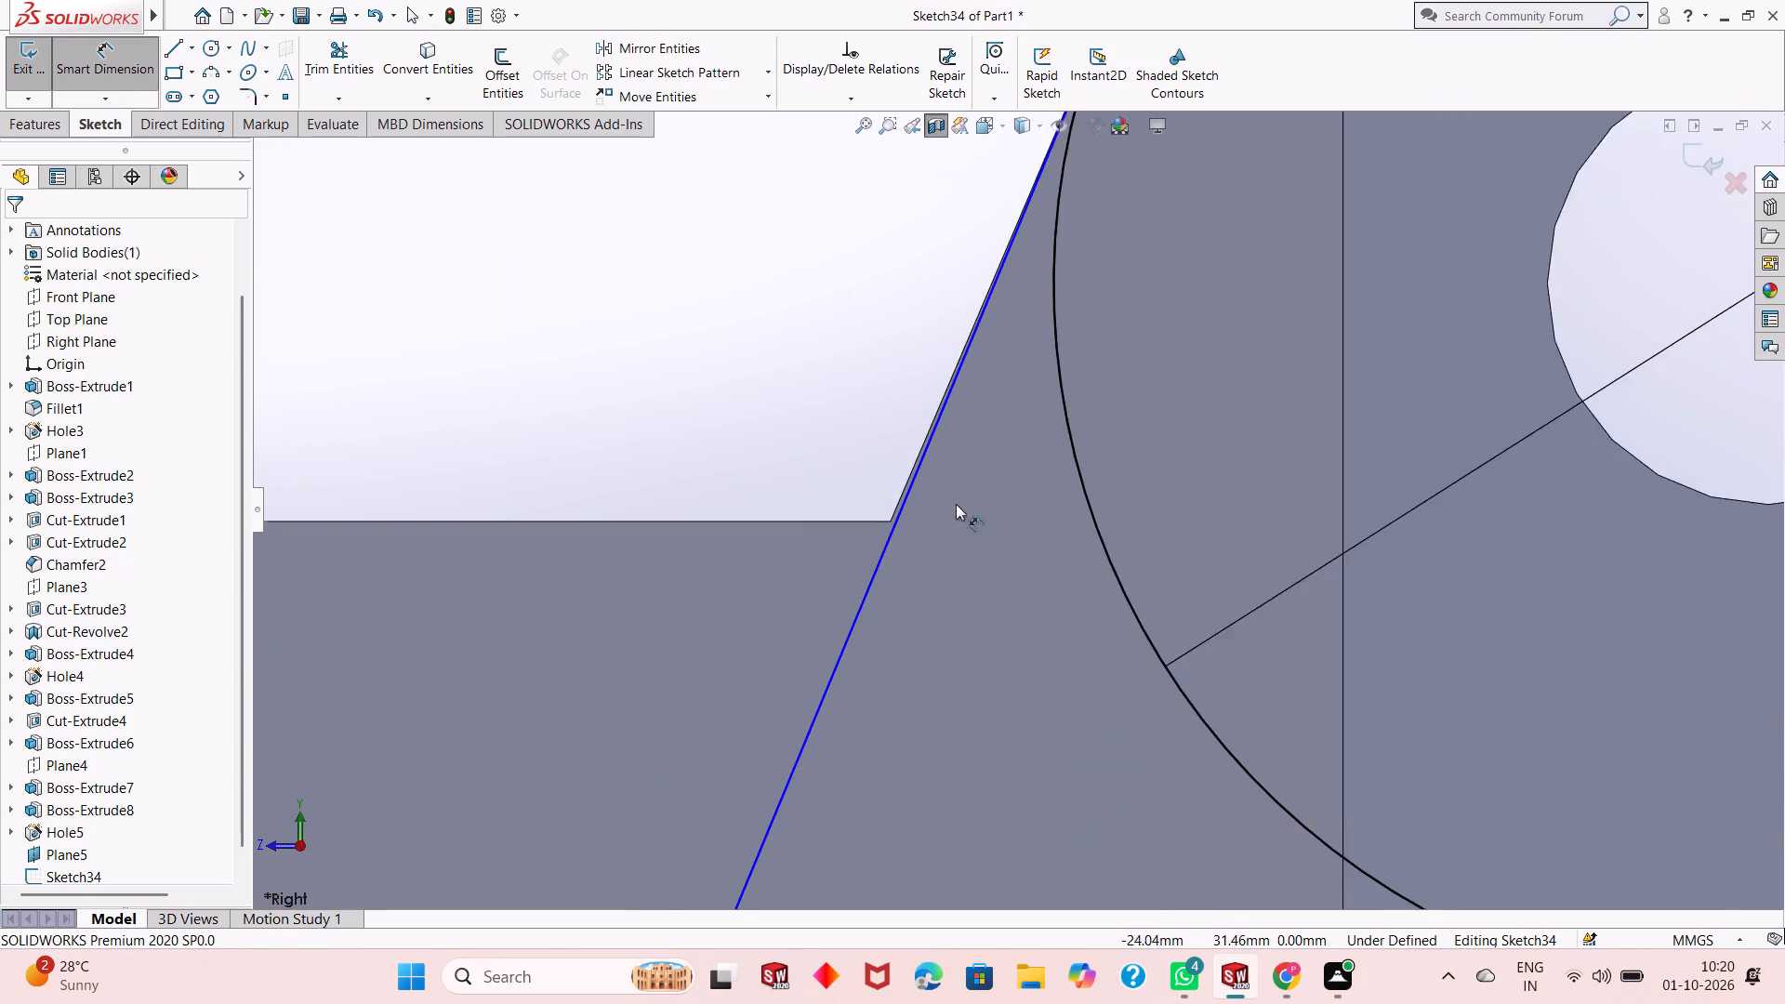
{"action": "scroll", "coordinate": [953, 499], "scroll_direction": "down", "scroll_amount": 2}
{"action": "scroll", "coordinate": [919, 511], "scroll_direction": "up", "scroll_amount": 10}
{"action": "scroll", "coordinate": [1234, 530], "scroll_direction": "down", "scroll_amount": 3}
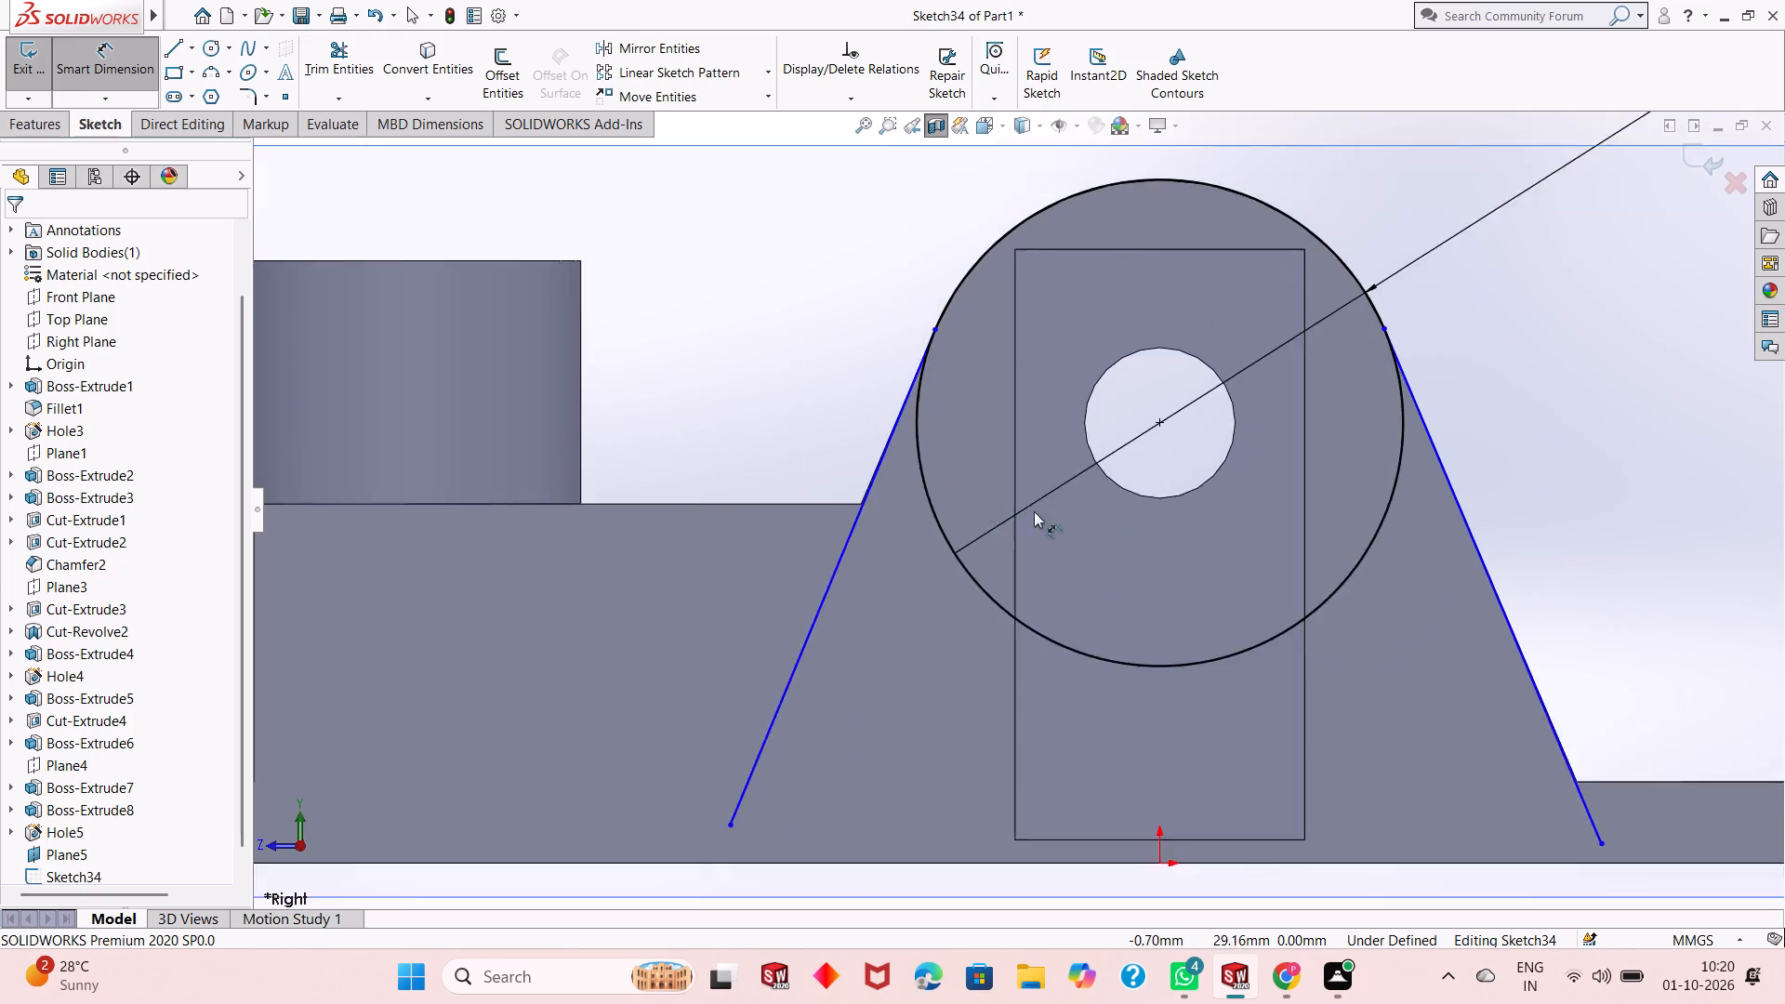
{"action": "scroll", "coordinate": [815, 468], "scroll_direction": "down", "scroll_amount": 6}
{"action": "scroll", "coordinate": [843, 543], "scroll_direction": "up", "scroll_amount": 1}
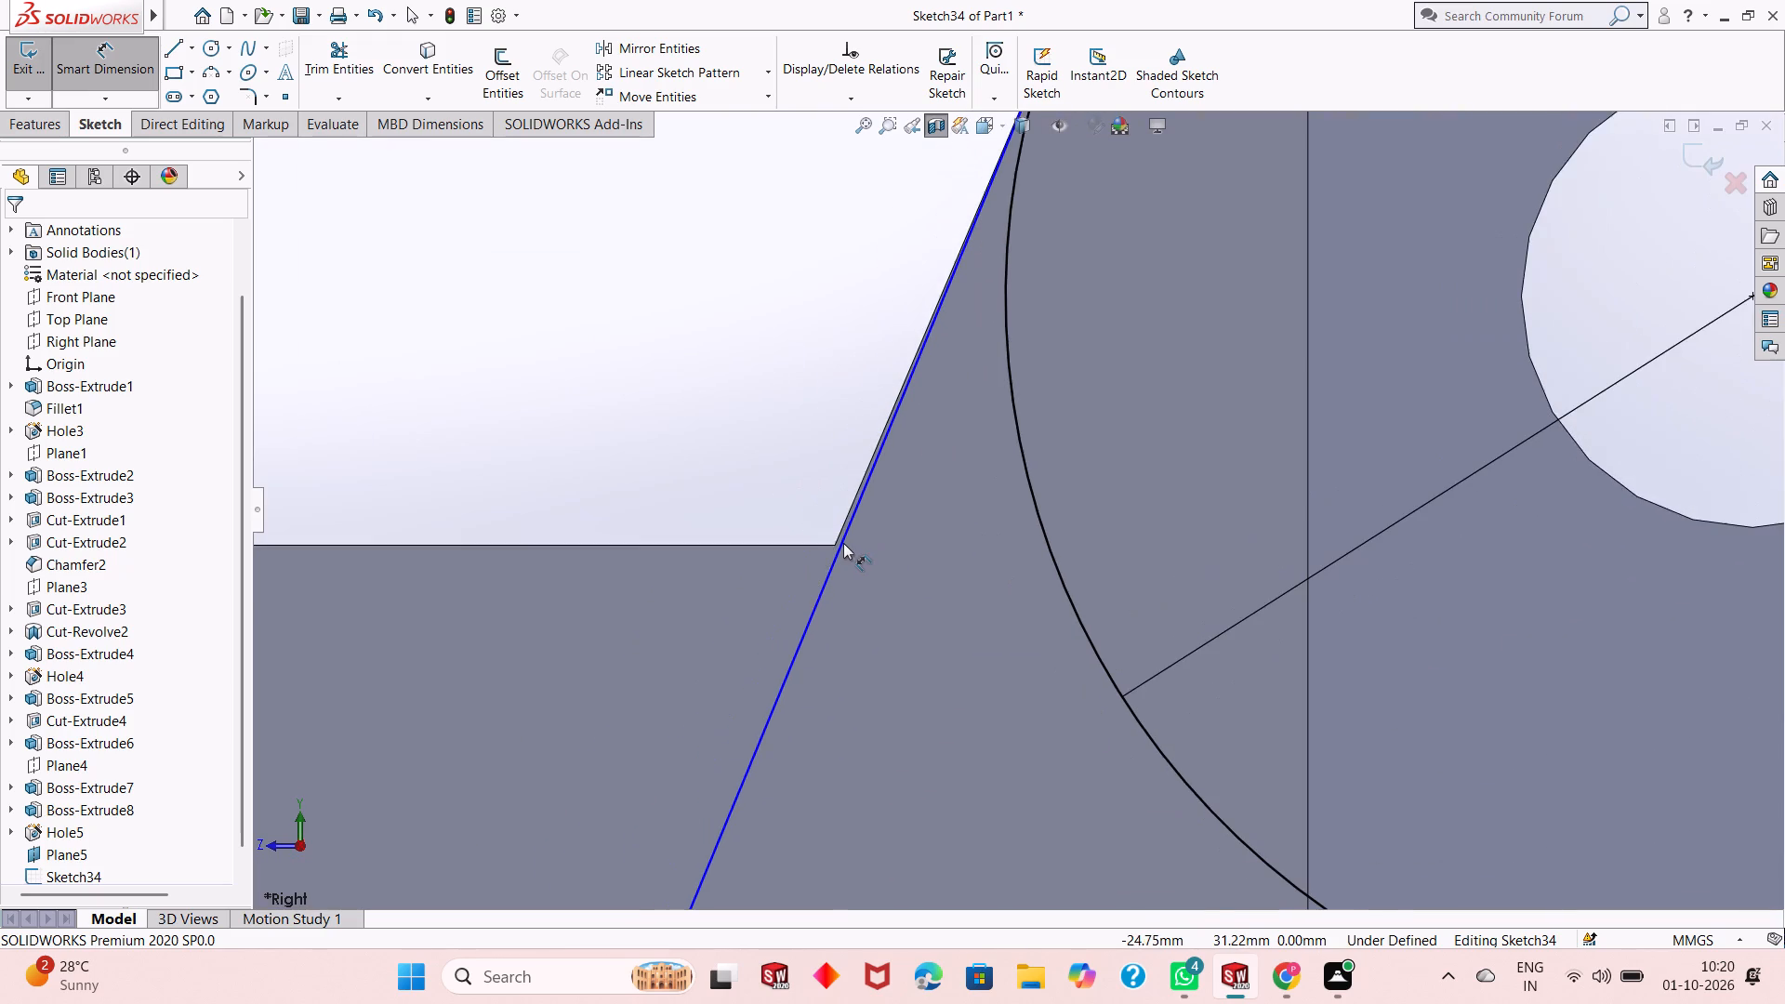
{"action": "scroll", "coordinate": [842, 544], "scroll_direction": "up", "scroll_amount": 5}
{"action": "scroll", "coordinate": [1085, 569], "scroll_direction": "down", "scroll_amount": 2}
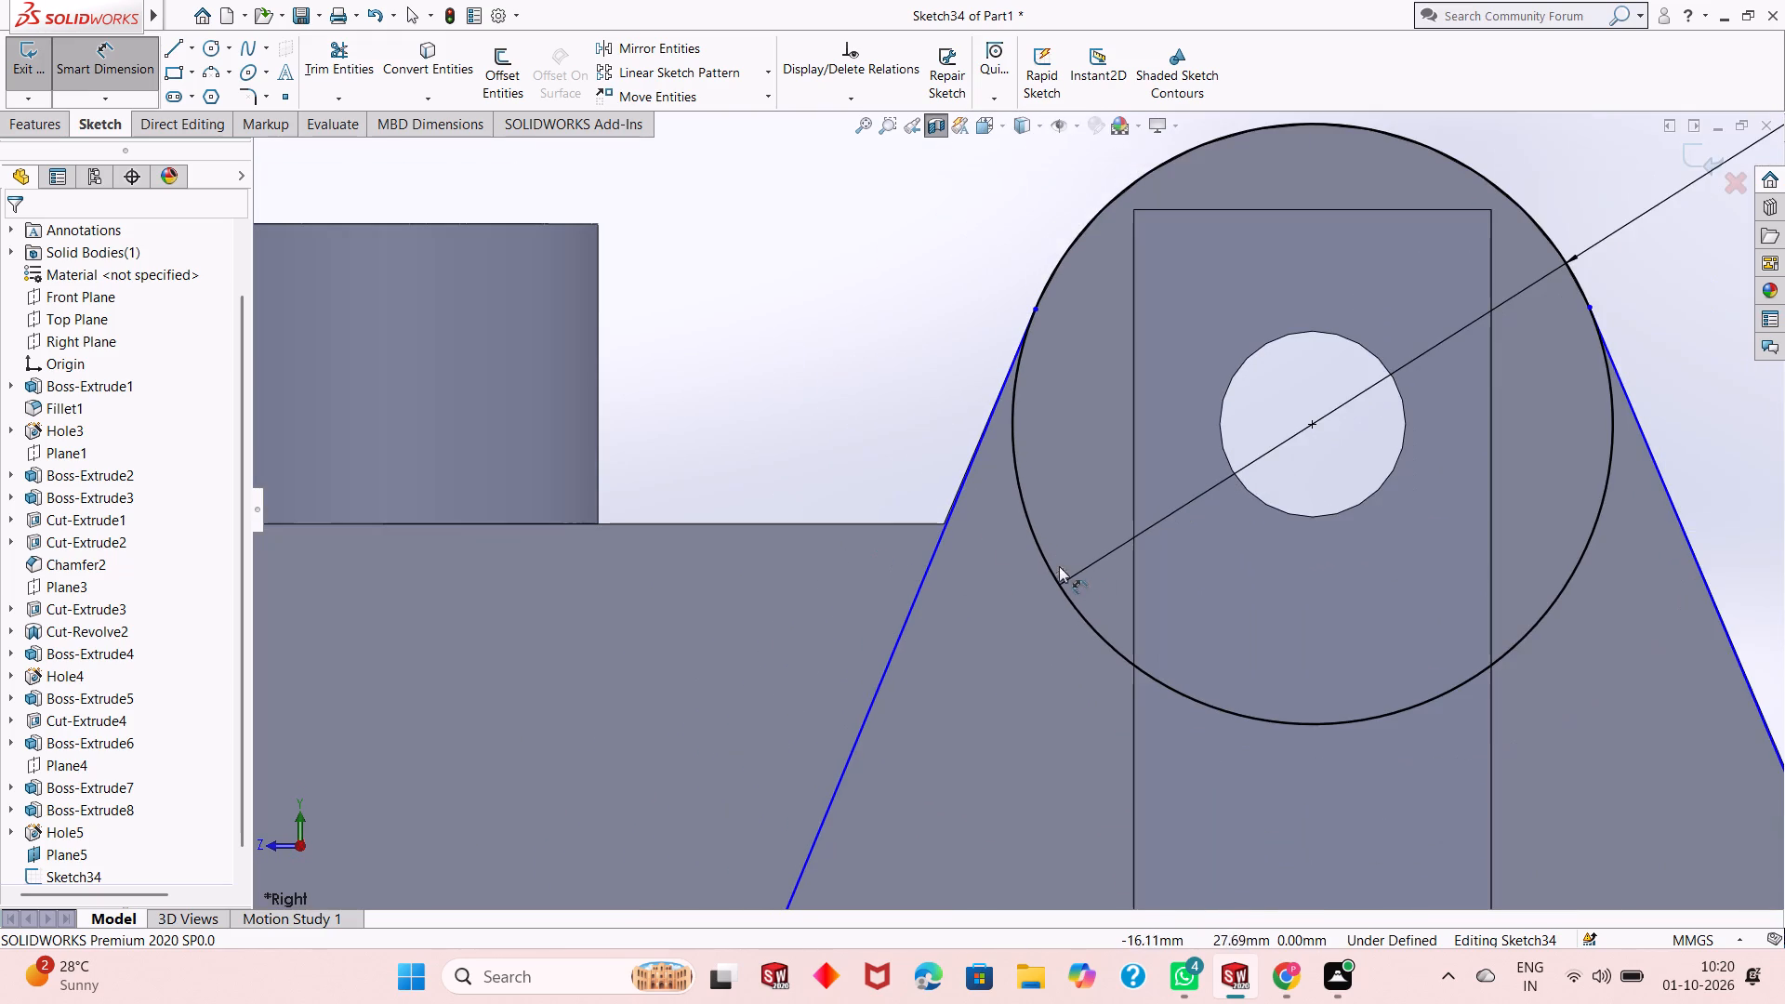
{"action": "scroll", "coordinate": [988, 530], "scroll_direction": "down", "scroll_amount": 2}
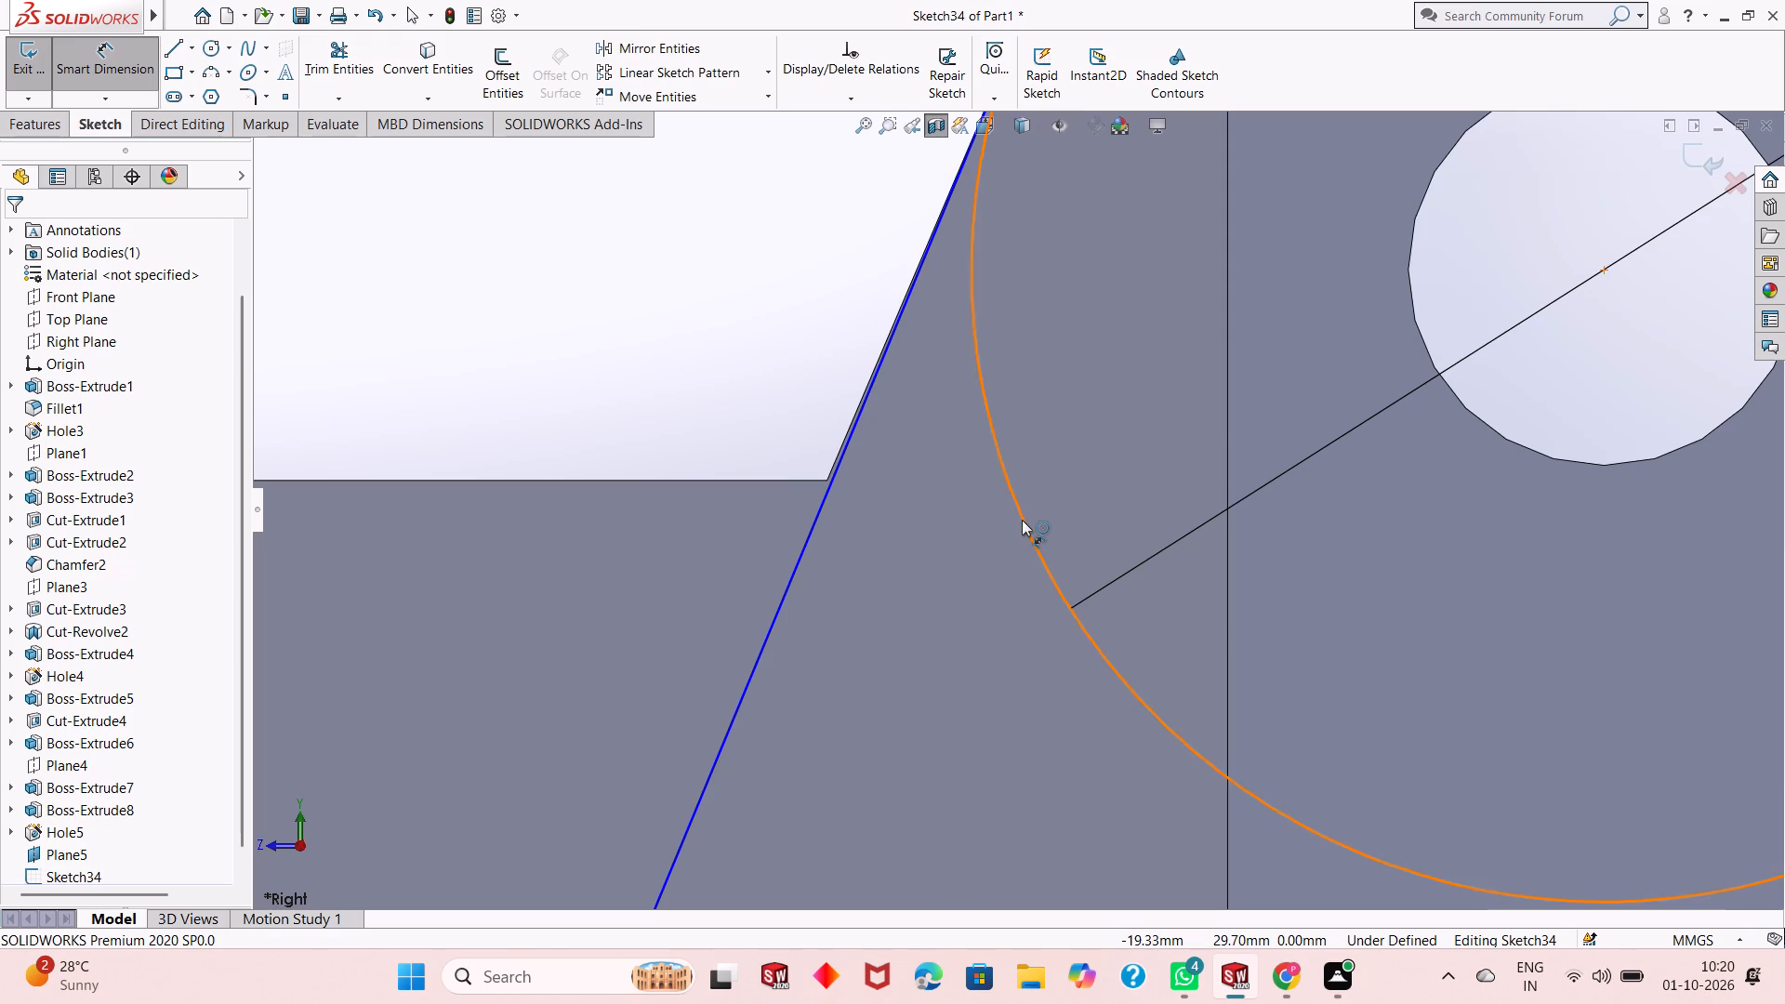
{"action": "key", "text": "Escape"}
Undo both slanted lines, back to the dimensioned circle.
{"action": "key", "text": "ctrl+z"}
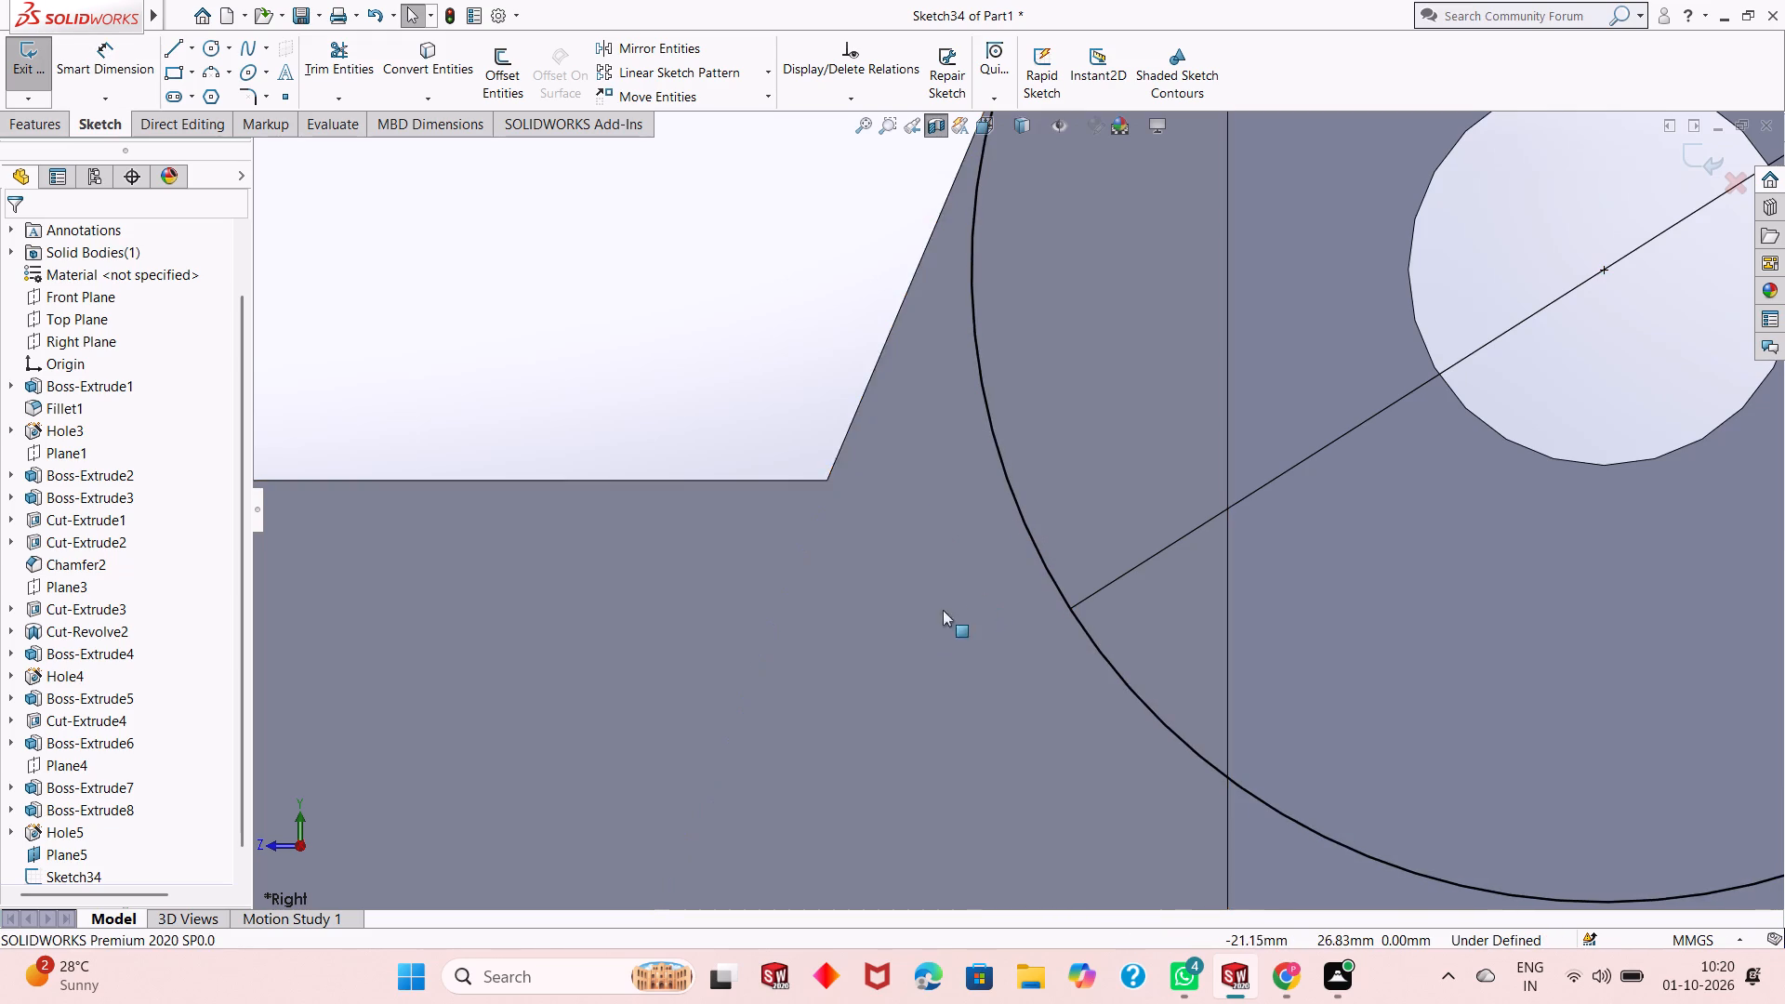
{"action": "scroll", "coordinate": [916, 641], "scroll_direction": "up", "scroll_amount": 4}
{"action": "scroll", "coordinate": [1479, 555], "scroll_direction": "up", "scroll_amount": 2}
{"action": "scroll", "coordinate": [1533, 553], "scroll_direction": "down", "scroll_amount": 3}
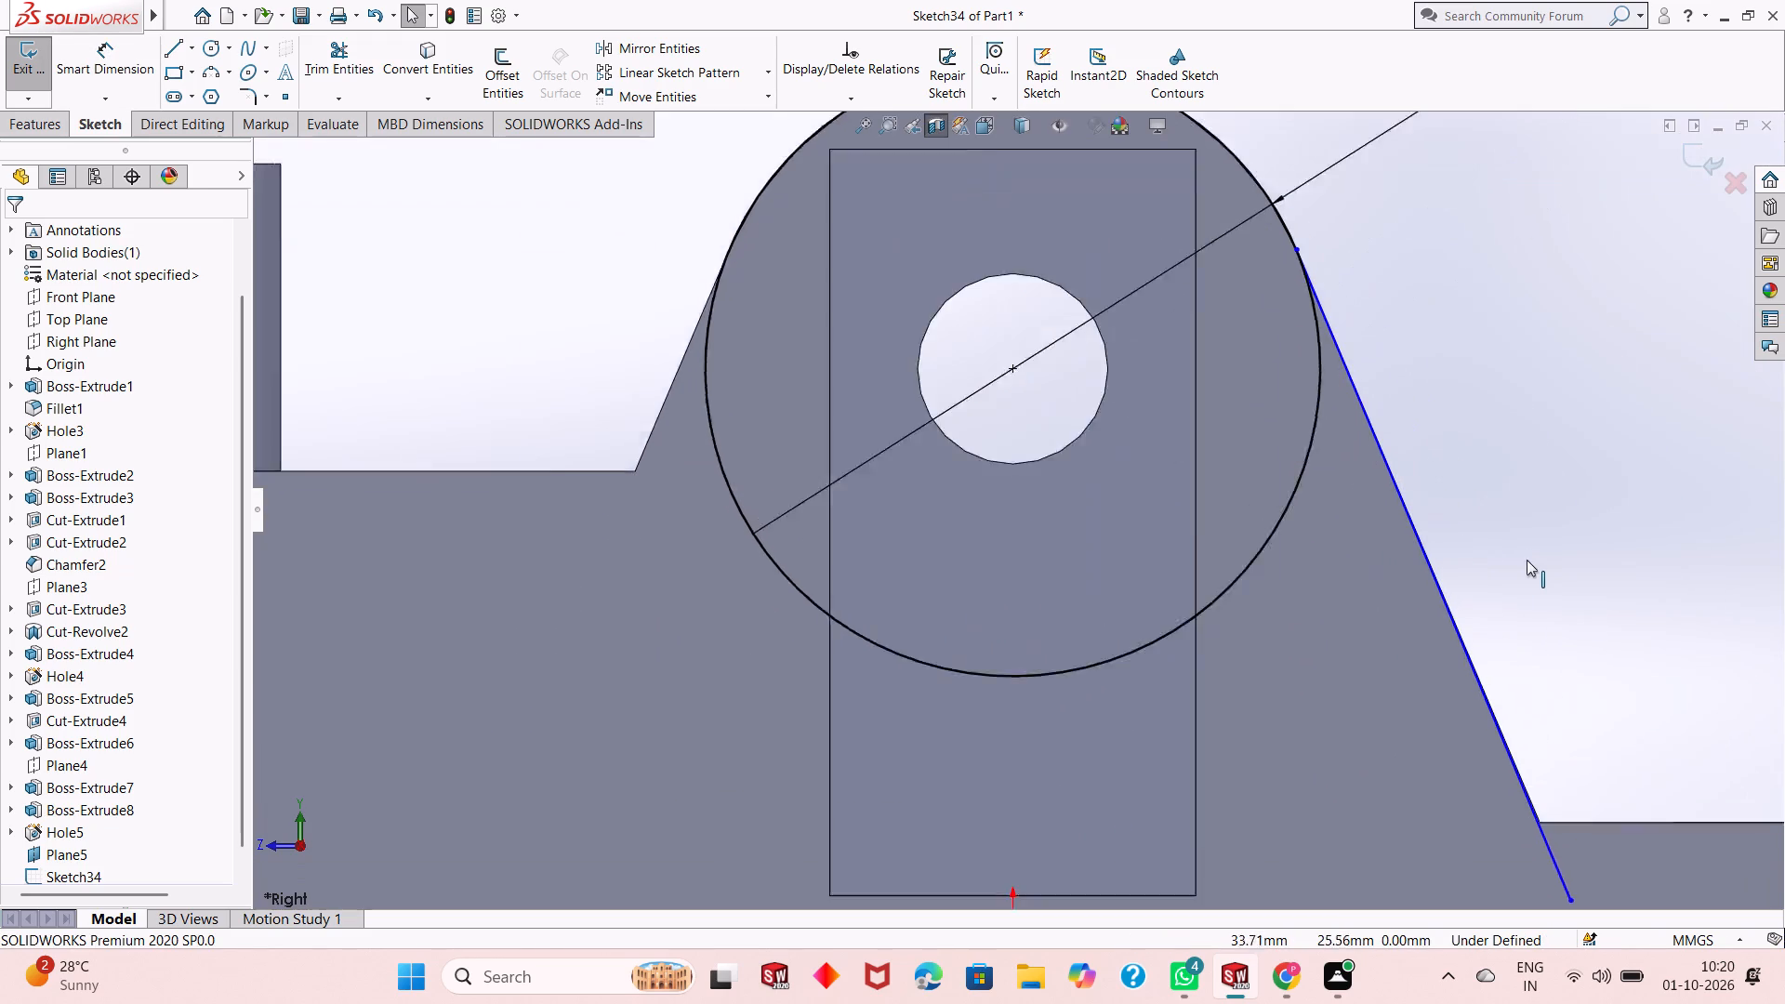
{"action": "scroll", "coordinate": [1428, 593], "scroll_direction": "down", "scroll_amount": 3}
{"action": "scroll", "coordinate": [1274, 627], "scroll_direction": "down", "scroll_amount": 5}
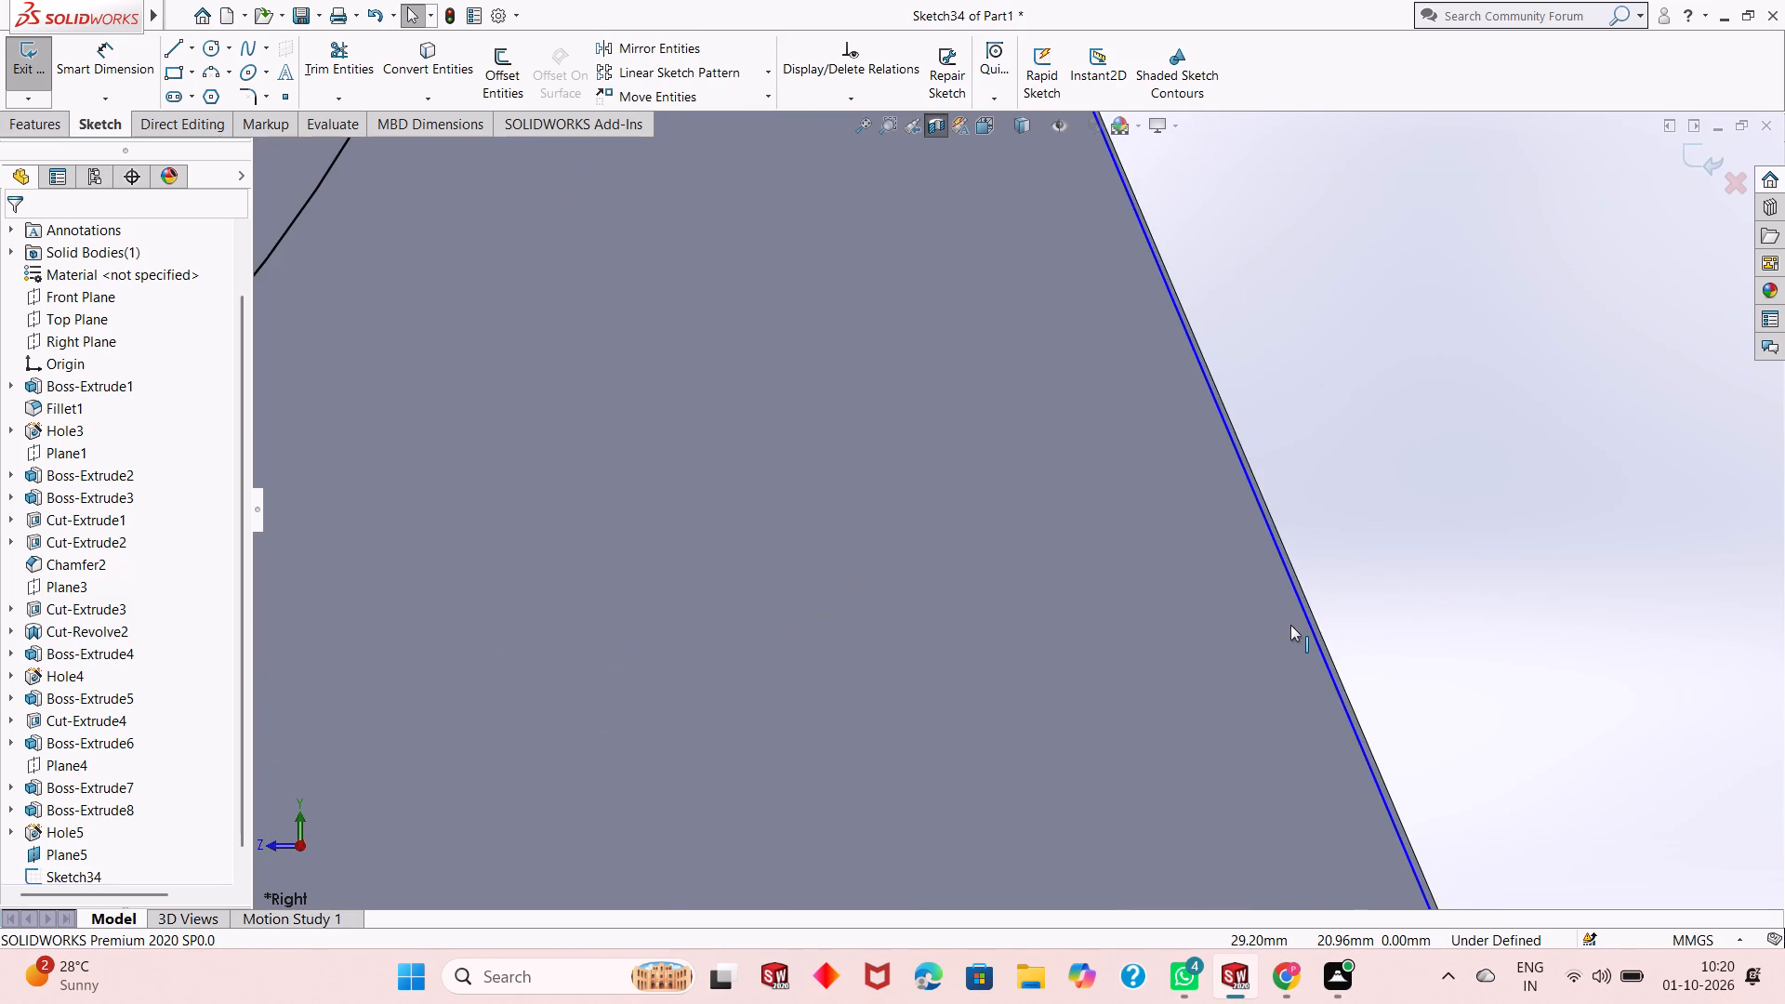
{"action": "key", "text": "ctrl+z"}
{"action": "scroll", "coordinate": [1277, 647], "scroll_direction": "up", "scroll_amount": 11}
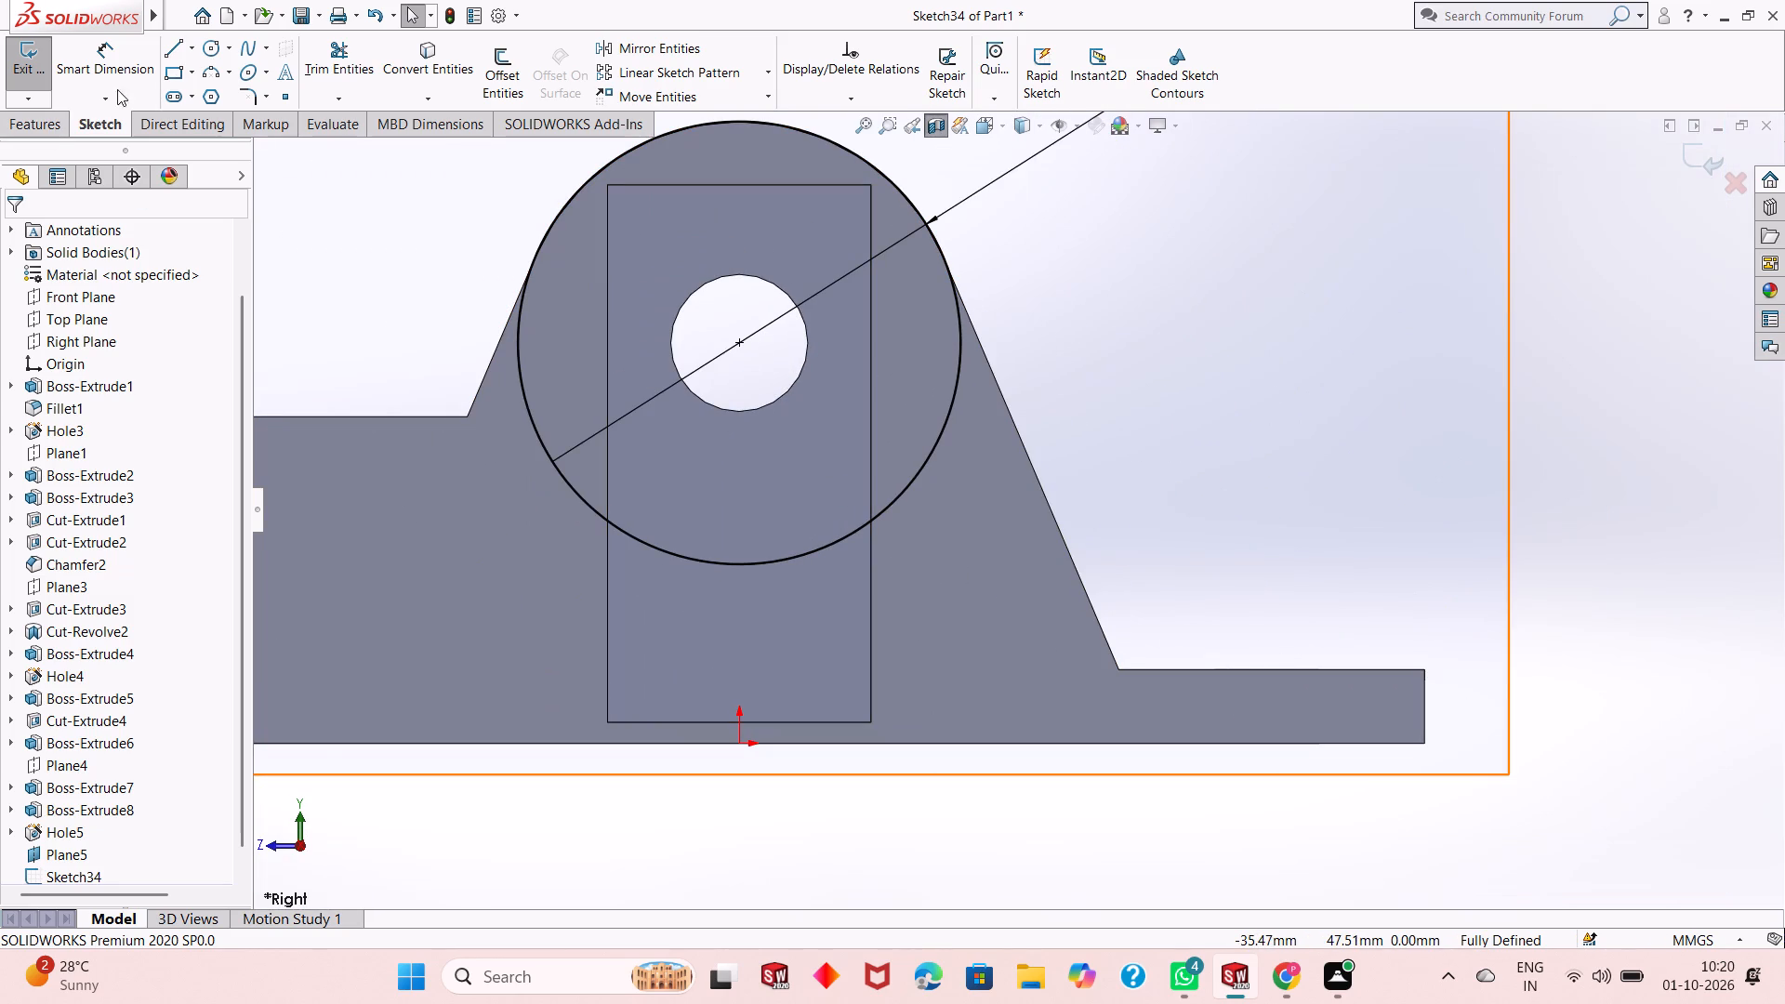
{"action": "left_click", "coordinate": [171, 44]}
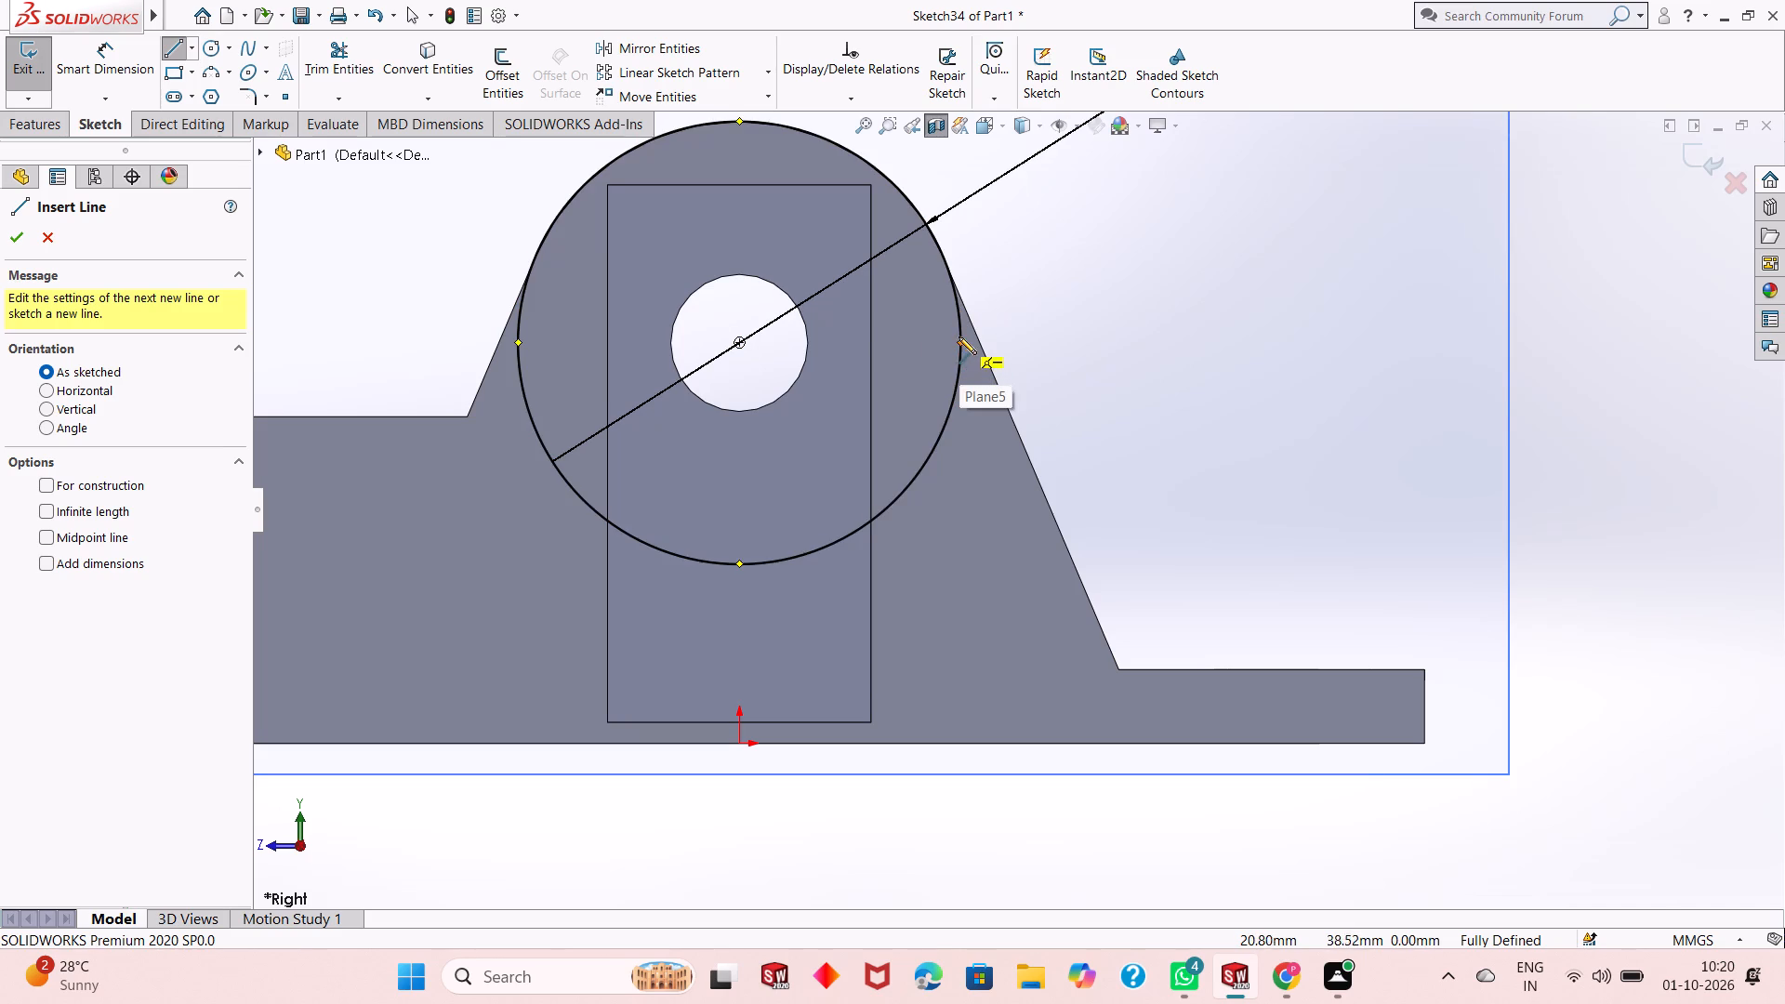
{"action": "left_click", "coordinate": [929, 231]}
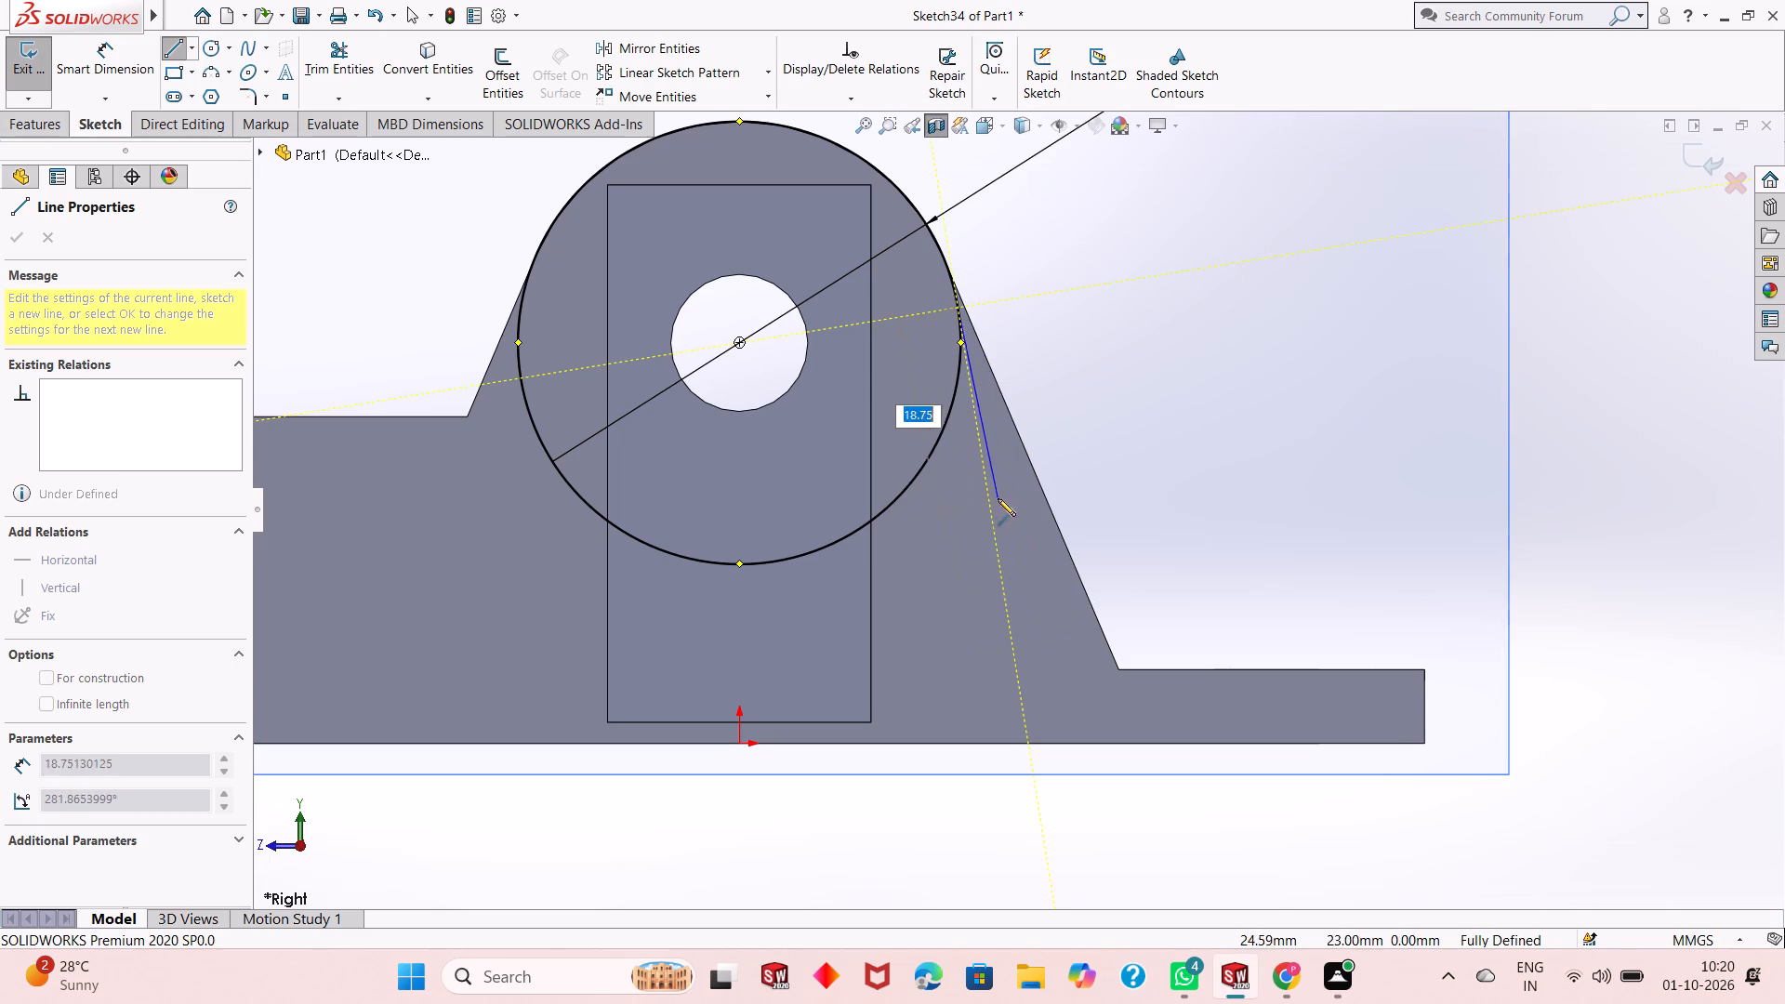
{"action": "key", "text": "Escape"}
Examine where the sketched circle meets the body's rounded top and slanted face, including from an angled view.
{"action": "scroll", "coordinate": [945, 284], "scroll_direction": "down", "scroll_amount": 8}
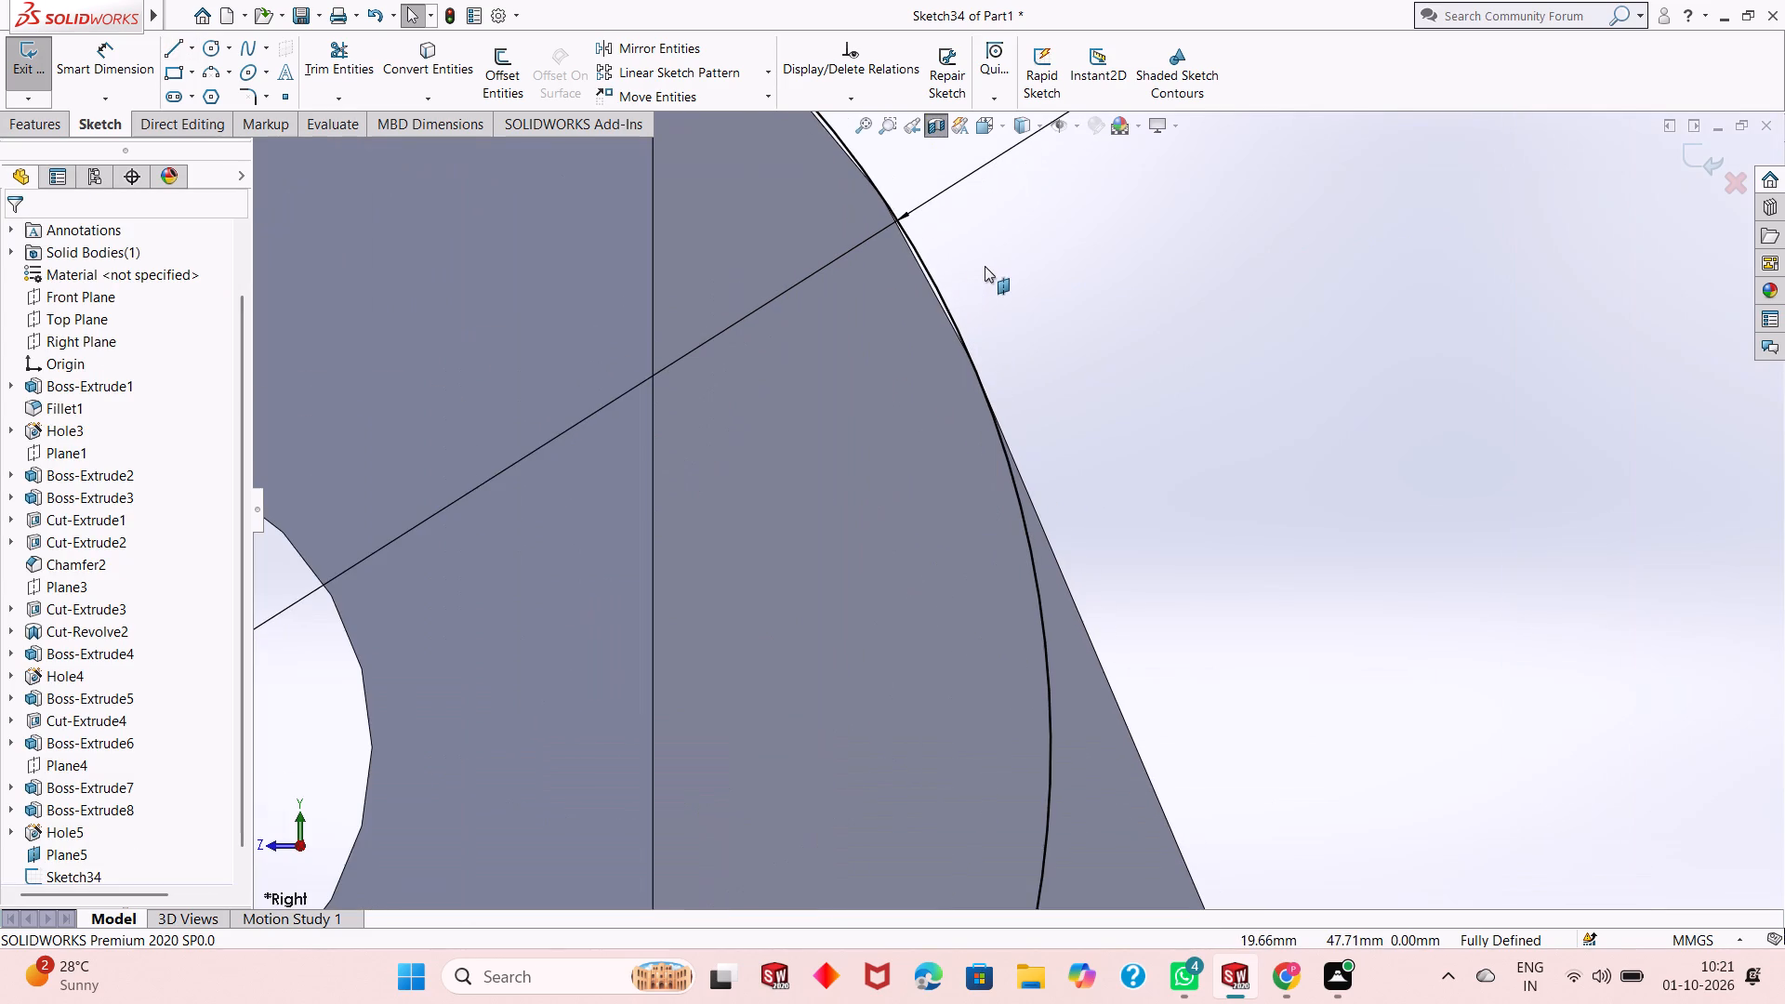
{"action": "scroll", "coordinate": [942, 271], "scroll_direction": "down", "scroll_amount": 2}
{"action": "scroll", "coordinate": [919, 391], "scroll_direction": "up", "scroll_amount": 7}
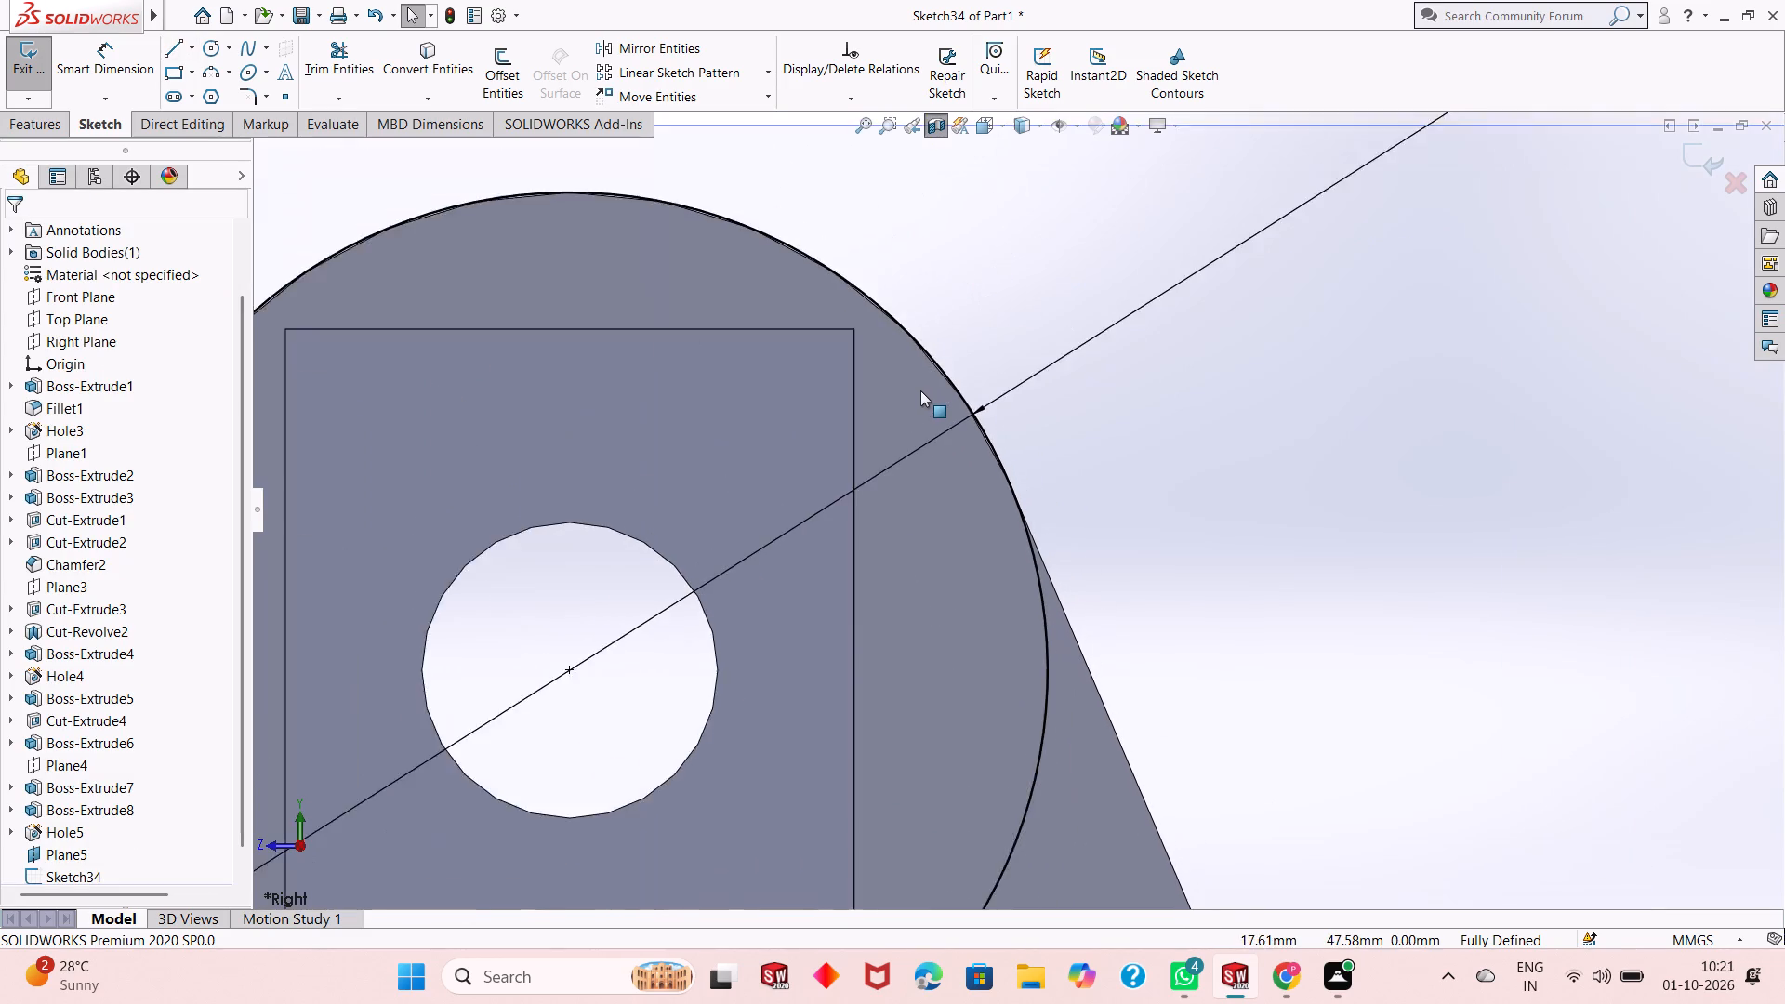
{"action": "scroll", "coordinate": [988, 482], "scroll_direction": "up", "scroll_amount": 5}
{"action": "middle_click_drag", "start_coordinate": [1090, 473], "coordinate": [934, 594]}
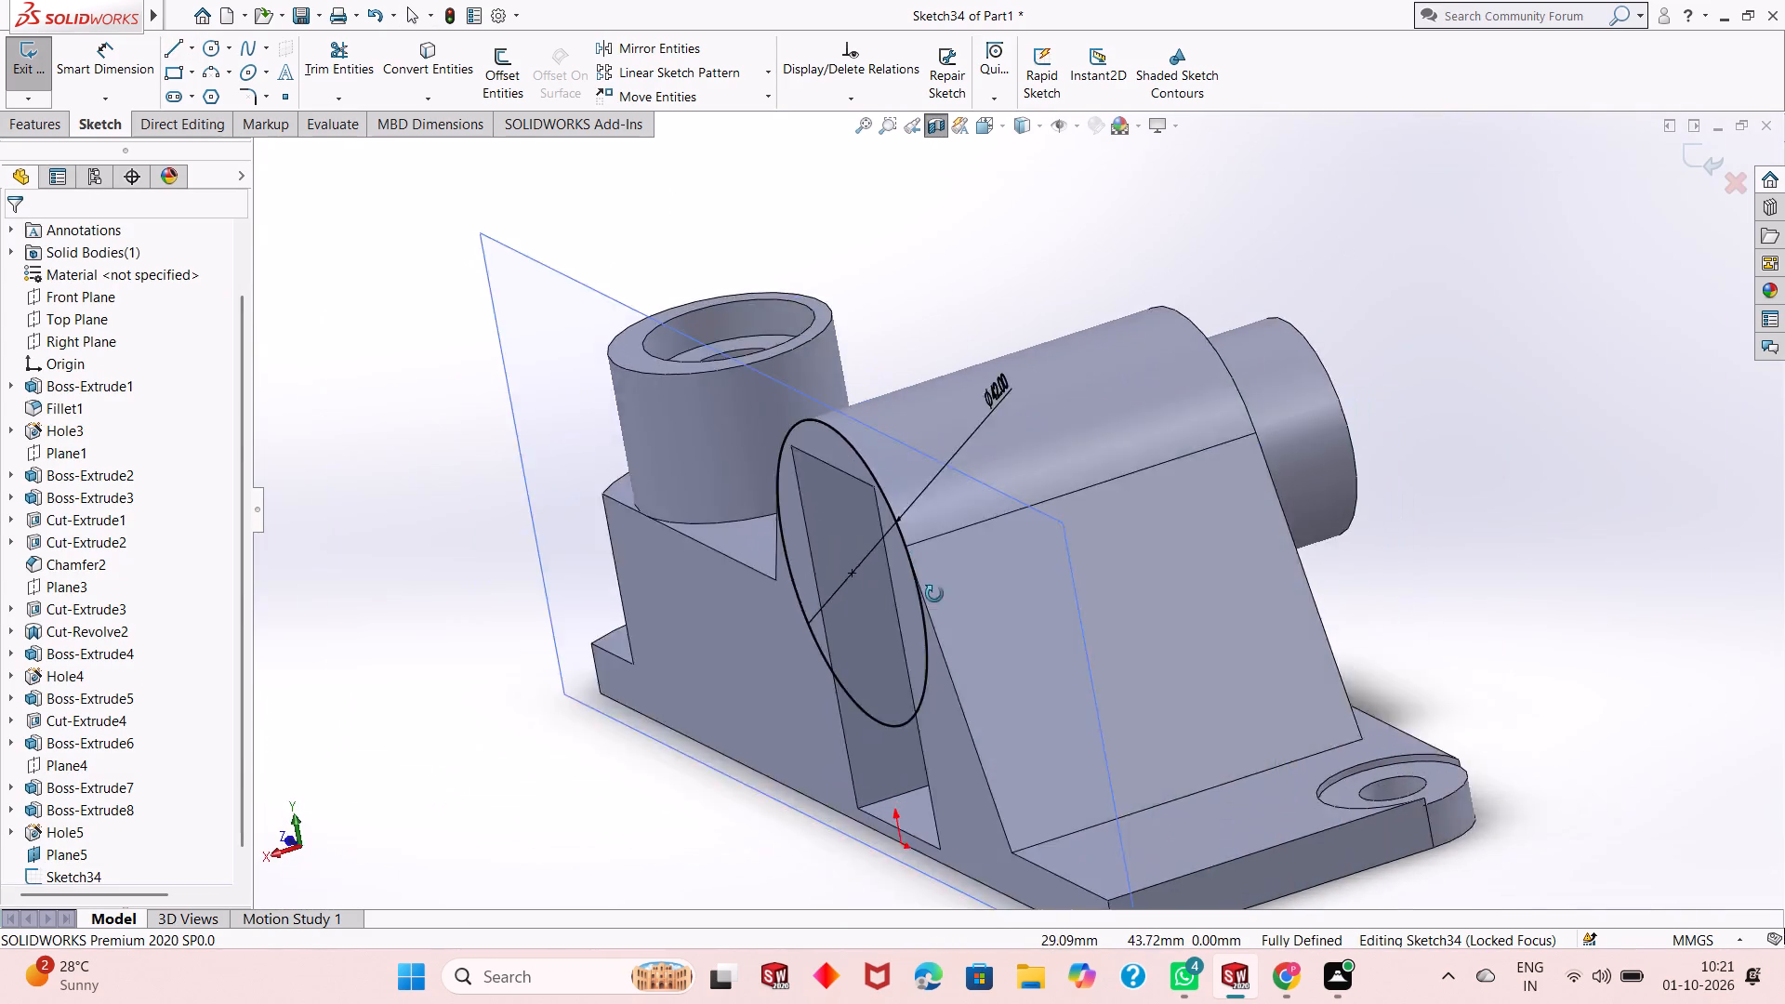
{"action": "middle_click_drag", "start_coordinate": [934, 594], "coordinate": [844, 660]}
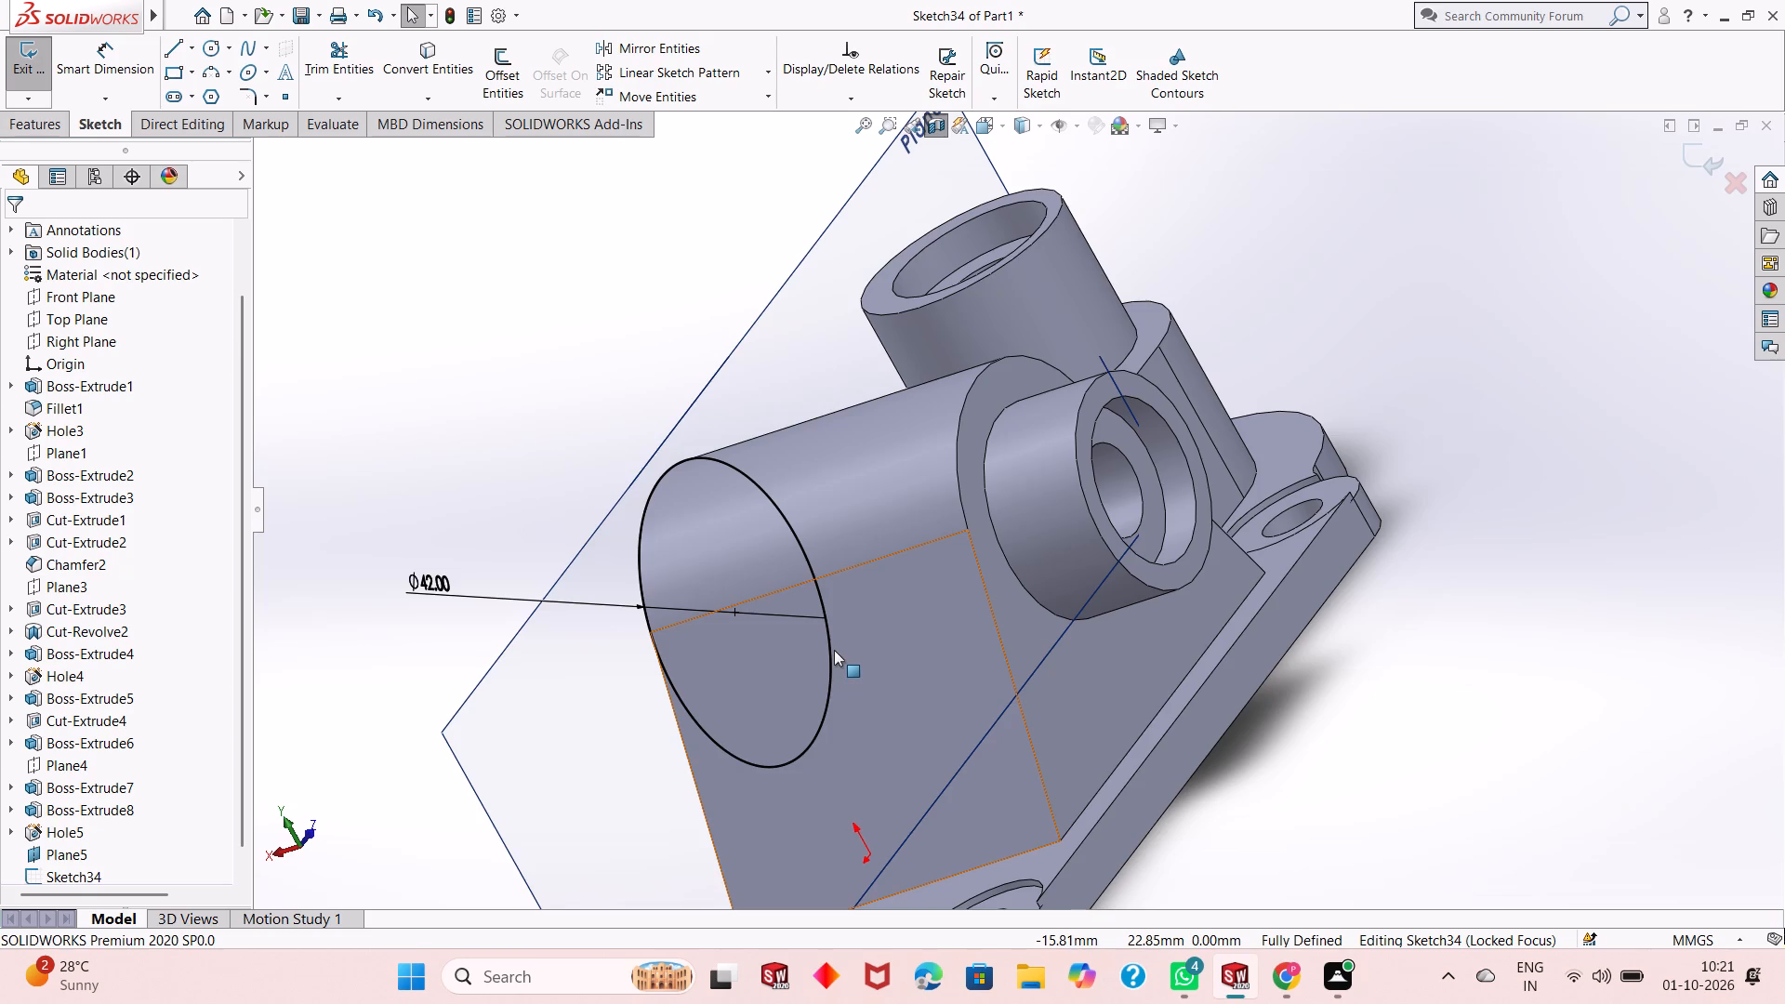
{"action": "key", "text": "ctrl+8"}
{"action": "scroll", "coordinate": [1254, 518], "scroll_direction": "down", "scroll_amount": 2}
{"action": "scroll", "coordinate": [908, 514], "scroll_direction": "up", "scroll_amount": 1}
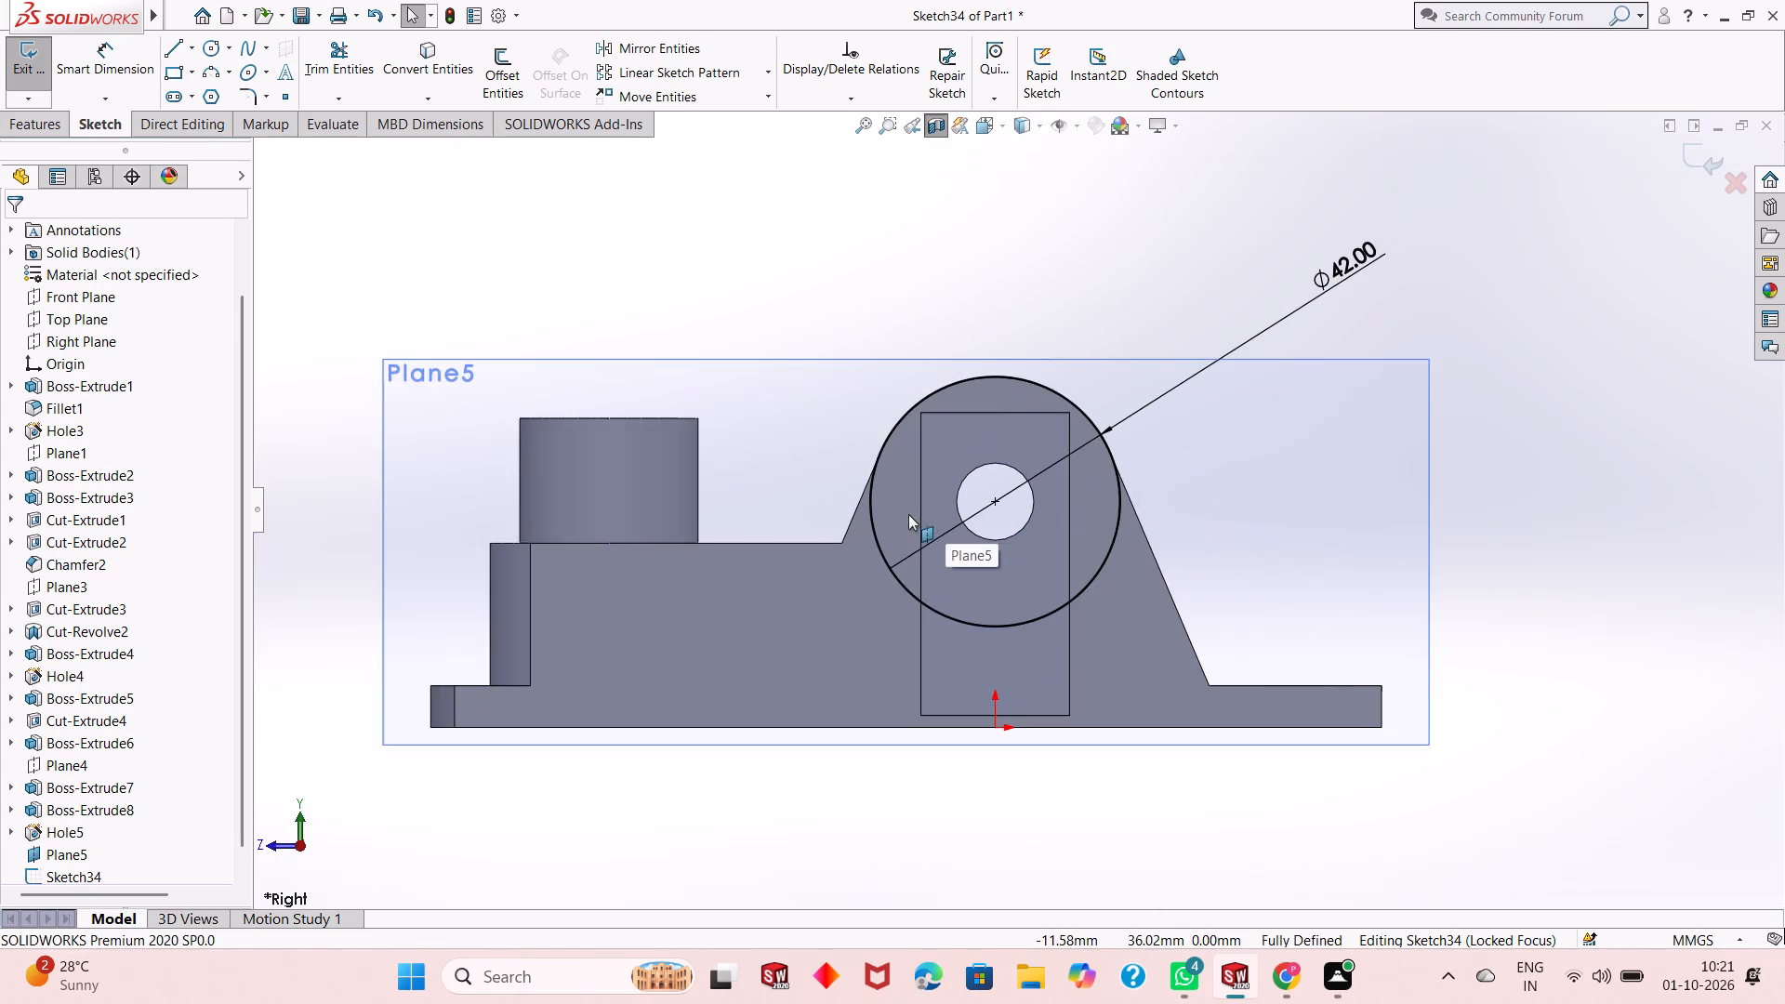
{"action": "scroll", "coordinate": [1106, 529], "scroll_direction": "down", "scroll_amount": 3}
Sketch a line about 43 mm along the slanted edge from the circle's flank away from the round boss, extended about 6 mm into the base.
{"action": "left_click", "coordinate": [168, 39]}
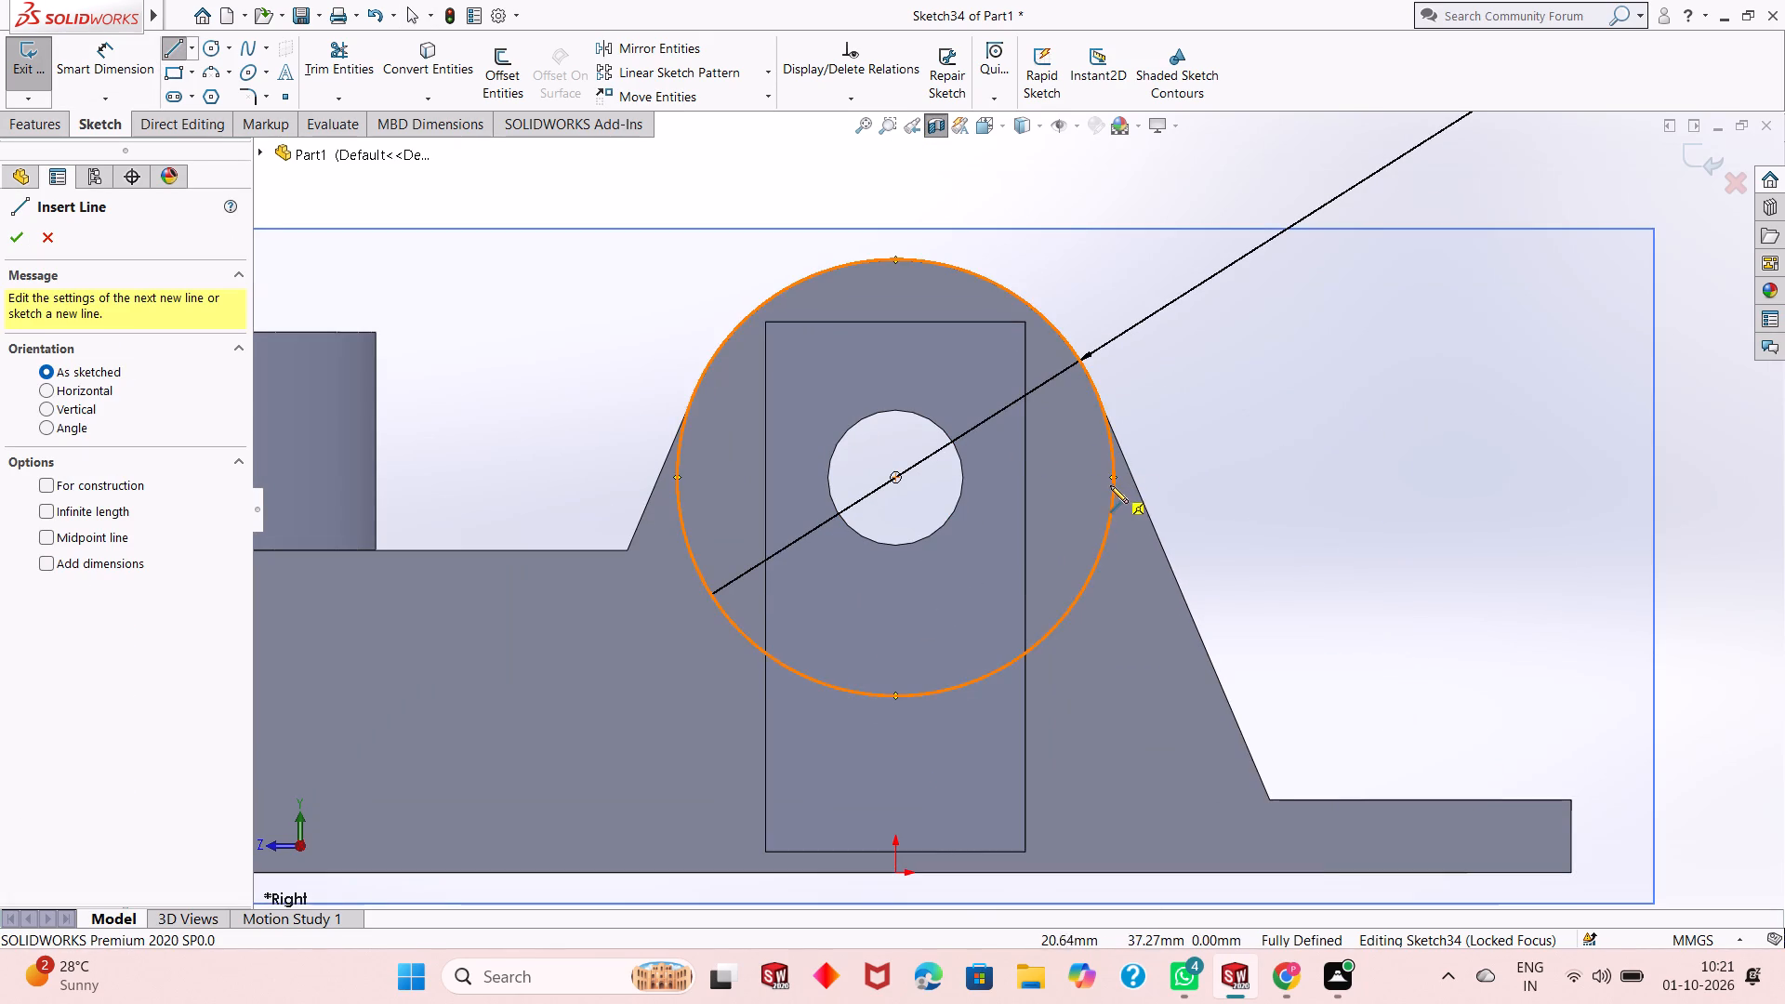
{"action": "left_click", "coordinate": [1094, 390]}
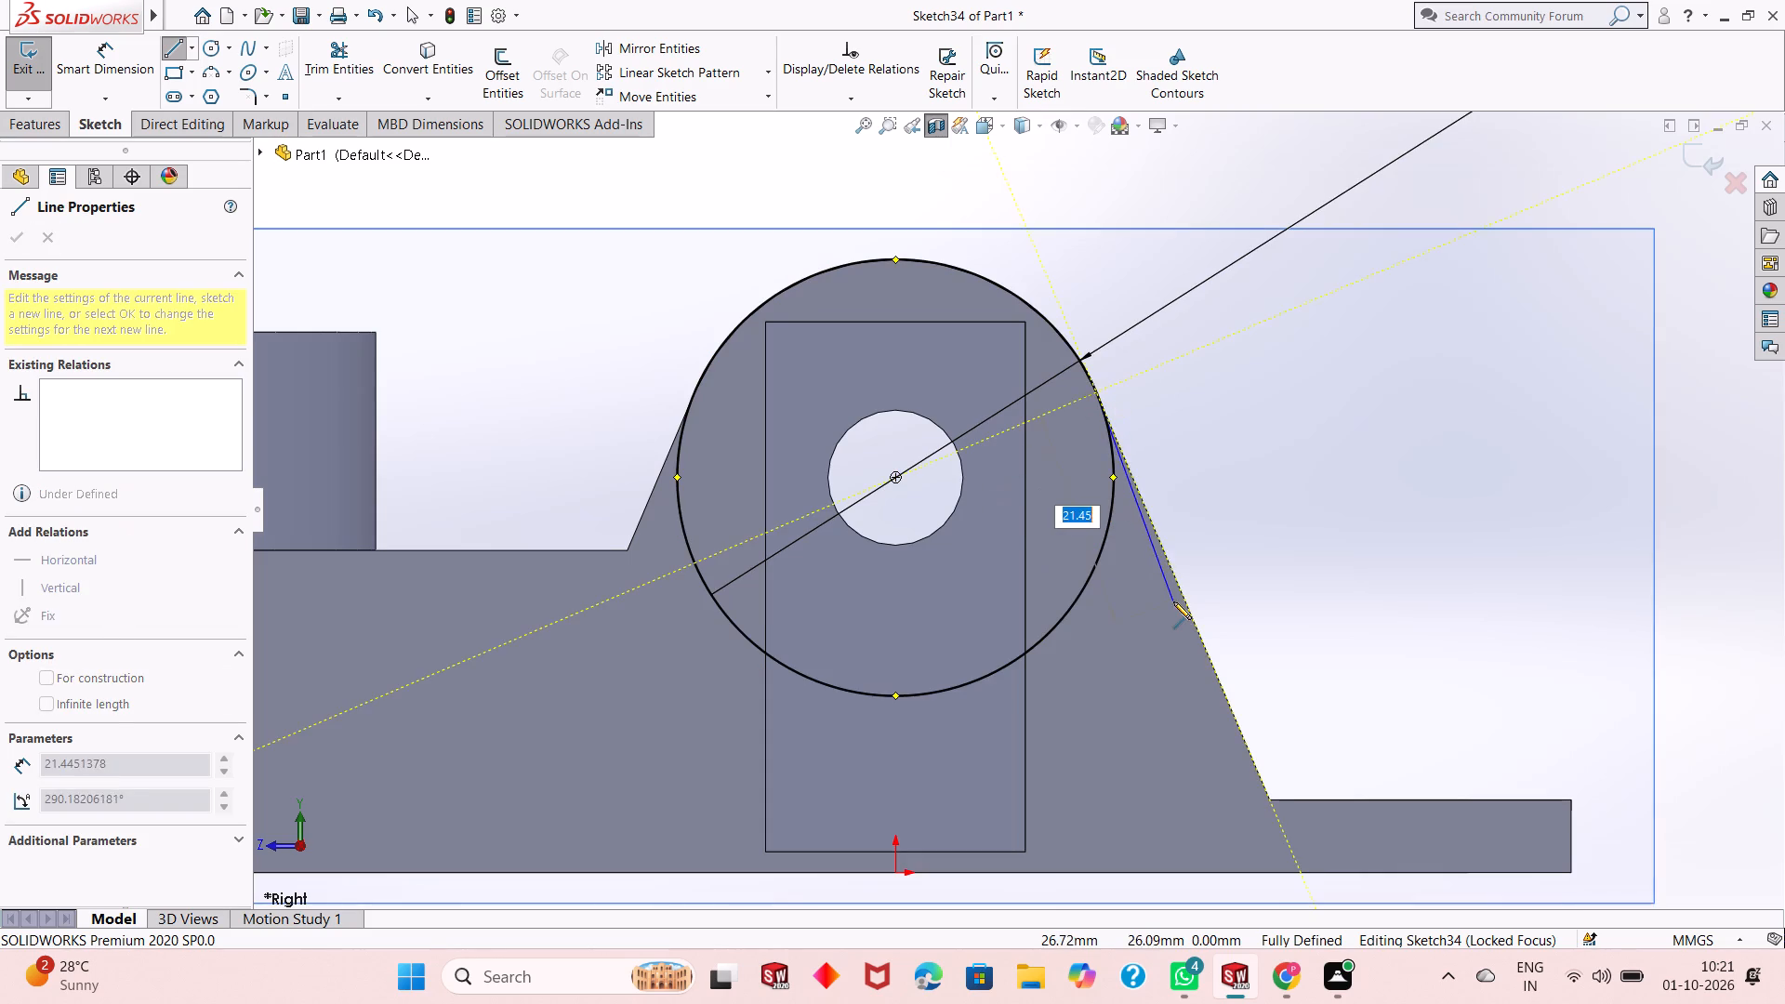
{"action": "left_click", "coordinate": [1269, 801]}
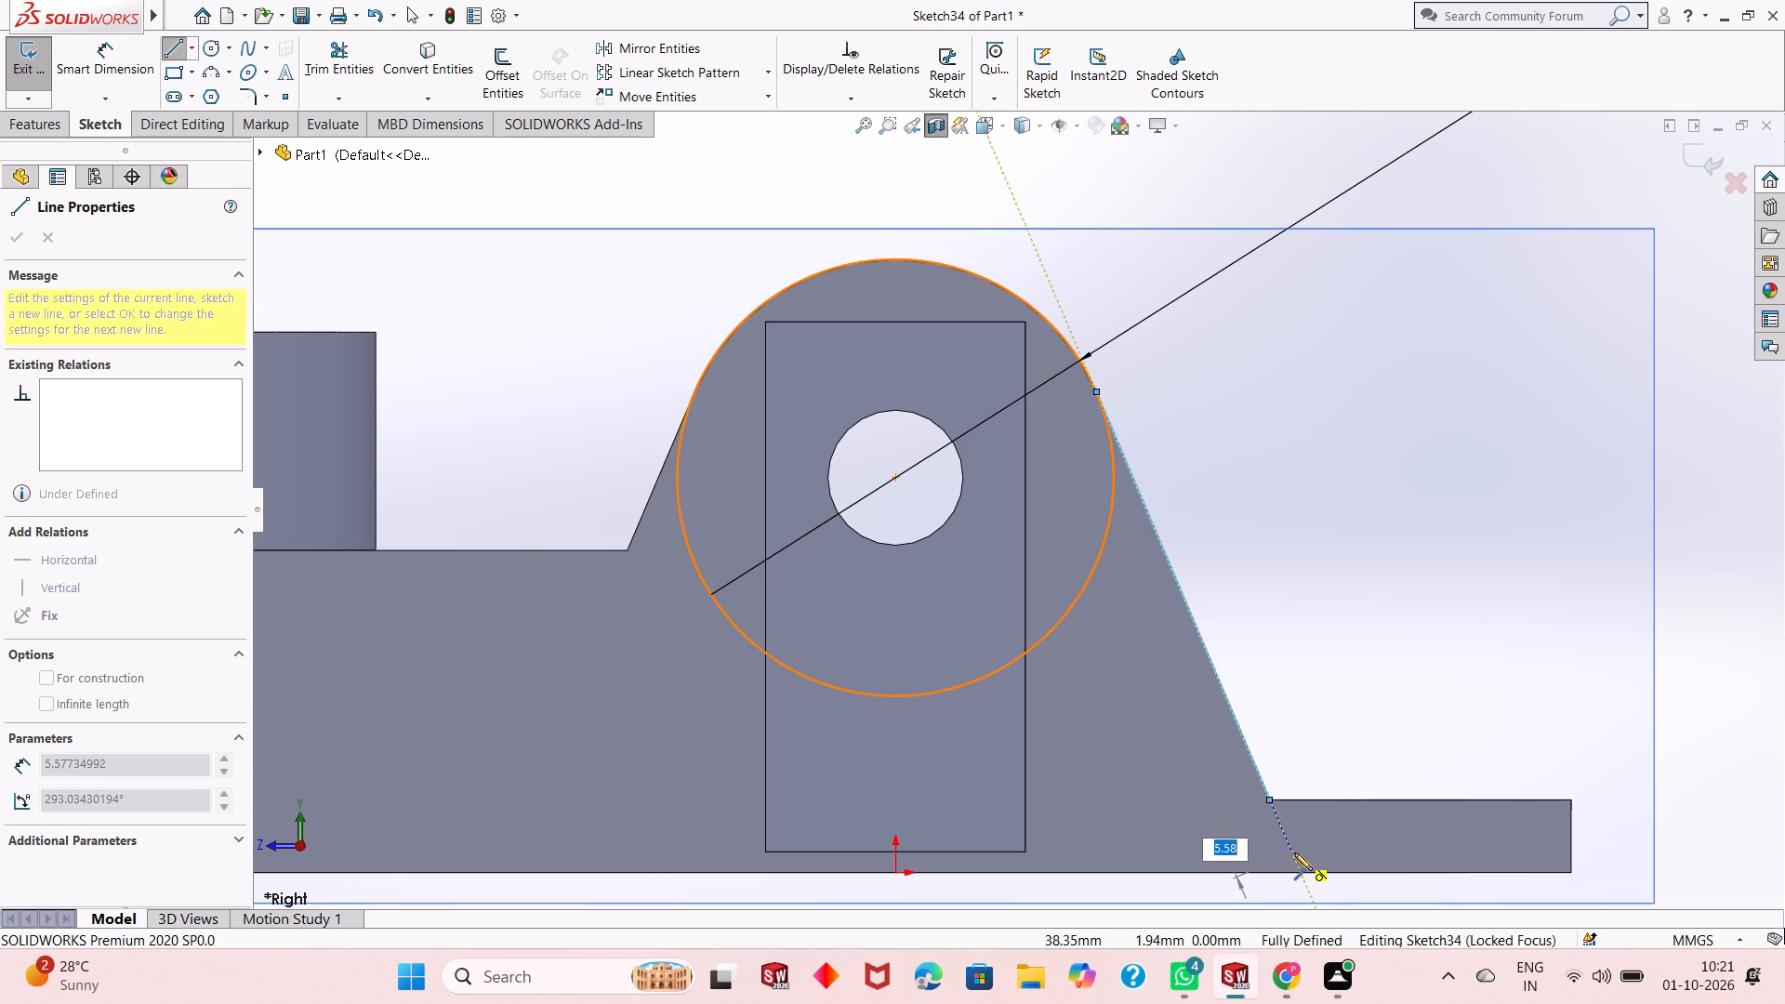
{"action": "left_click", "coordinate": [1294, 852]}
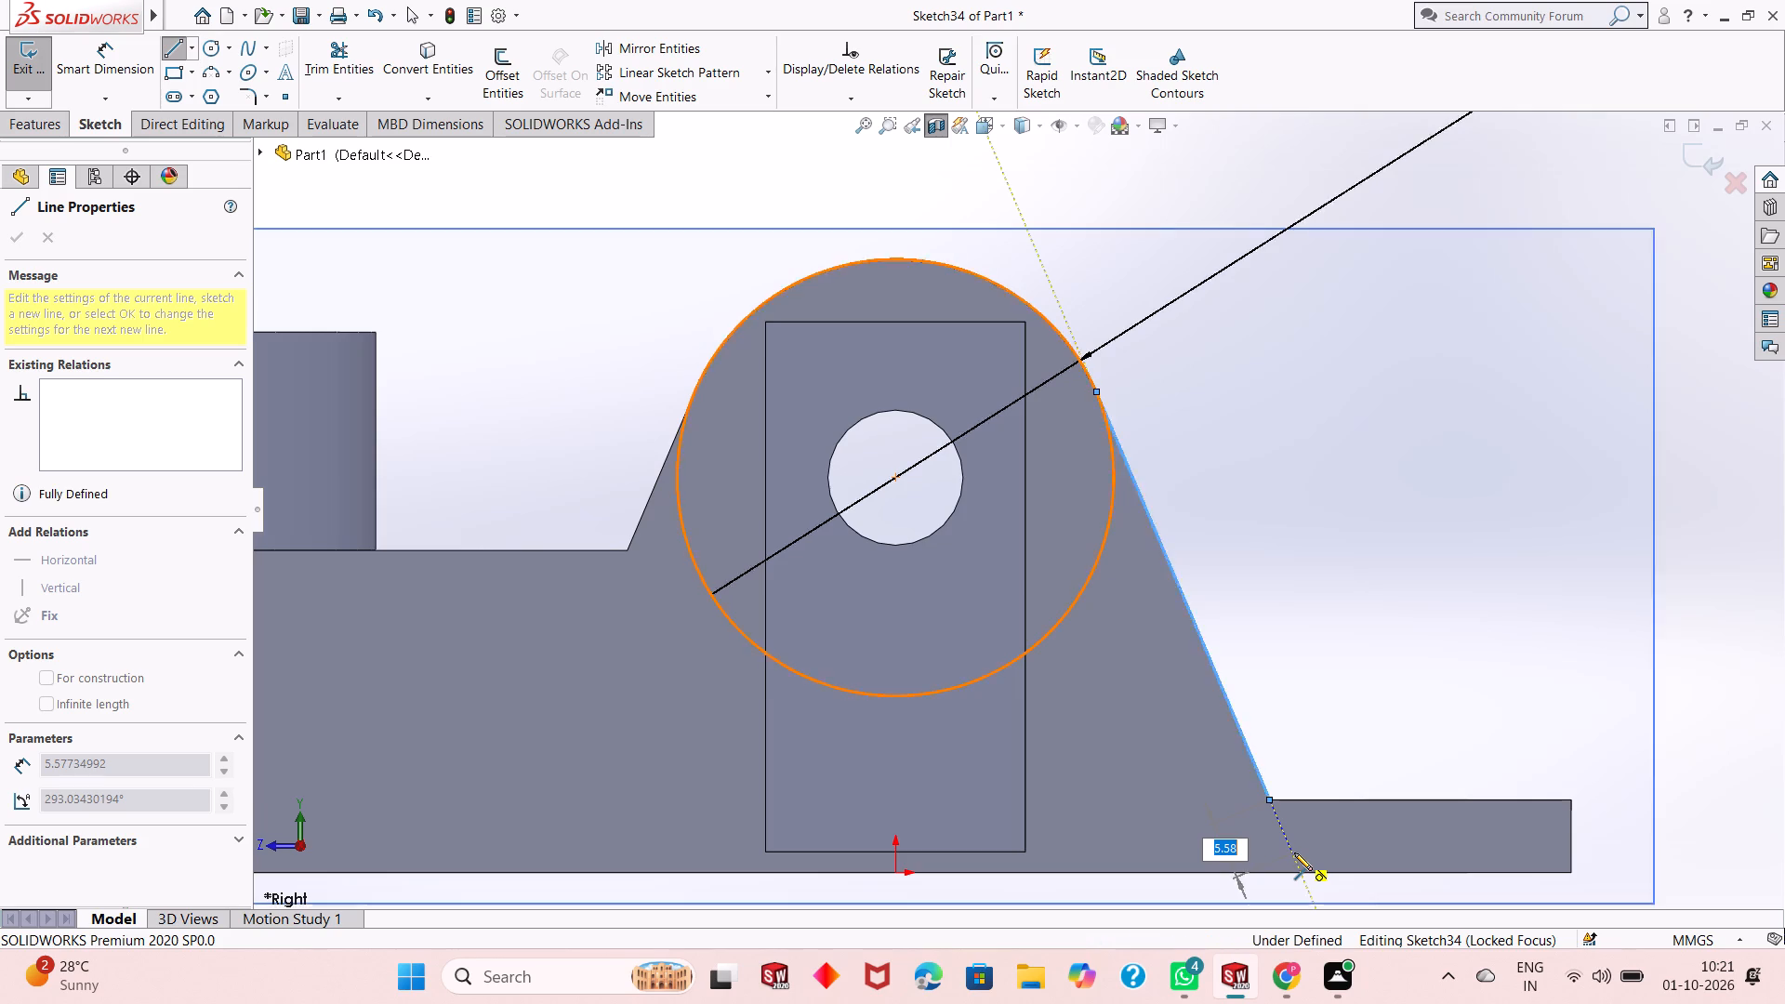
{"action": "key", "text": "Escape"}
{"action": "key", "text": "Escape"}
{"action": "key", "text": "Escape"}
{"action": "key", "text": "Escape"}
{"action": "key", "text": "Escape"}
Dimension the extended line's lower endpoint at 2 mm above the base's bottom edge.
{"action": "left_click", "coordinate": [100, 63]}
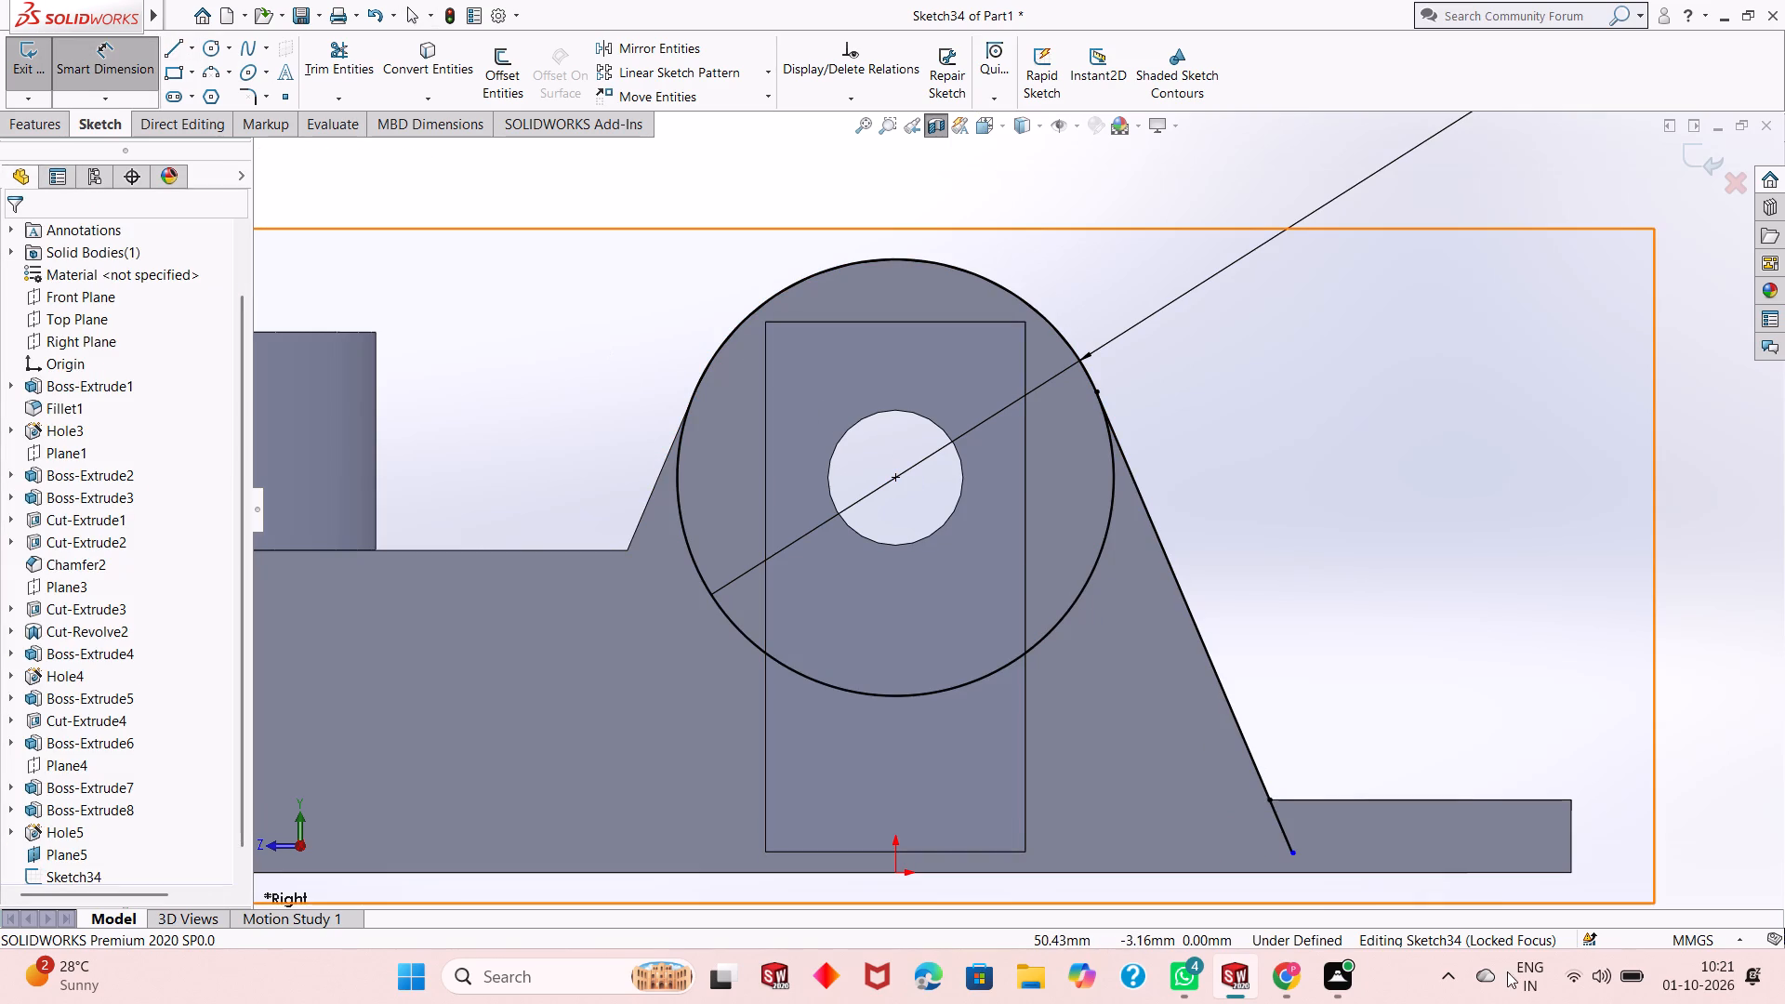
{"action": "left_click", "coordinate": [1289, 852]}
{"action": "left_click", "coordinate": [1289, 875]}
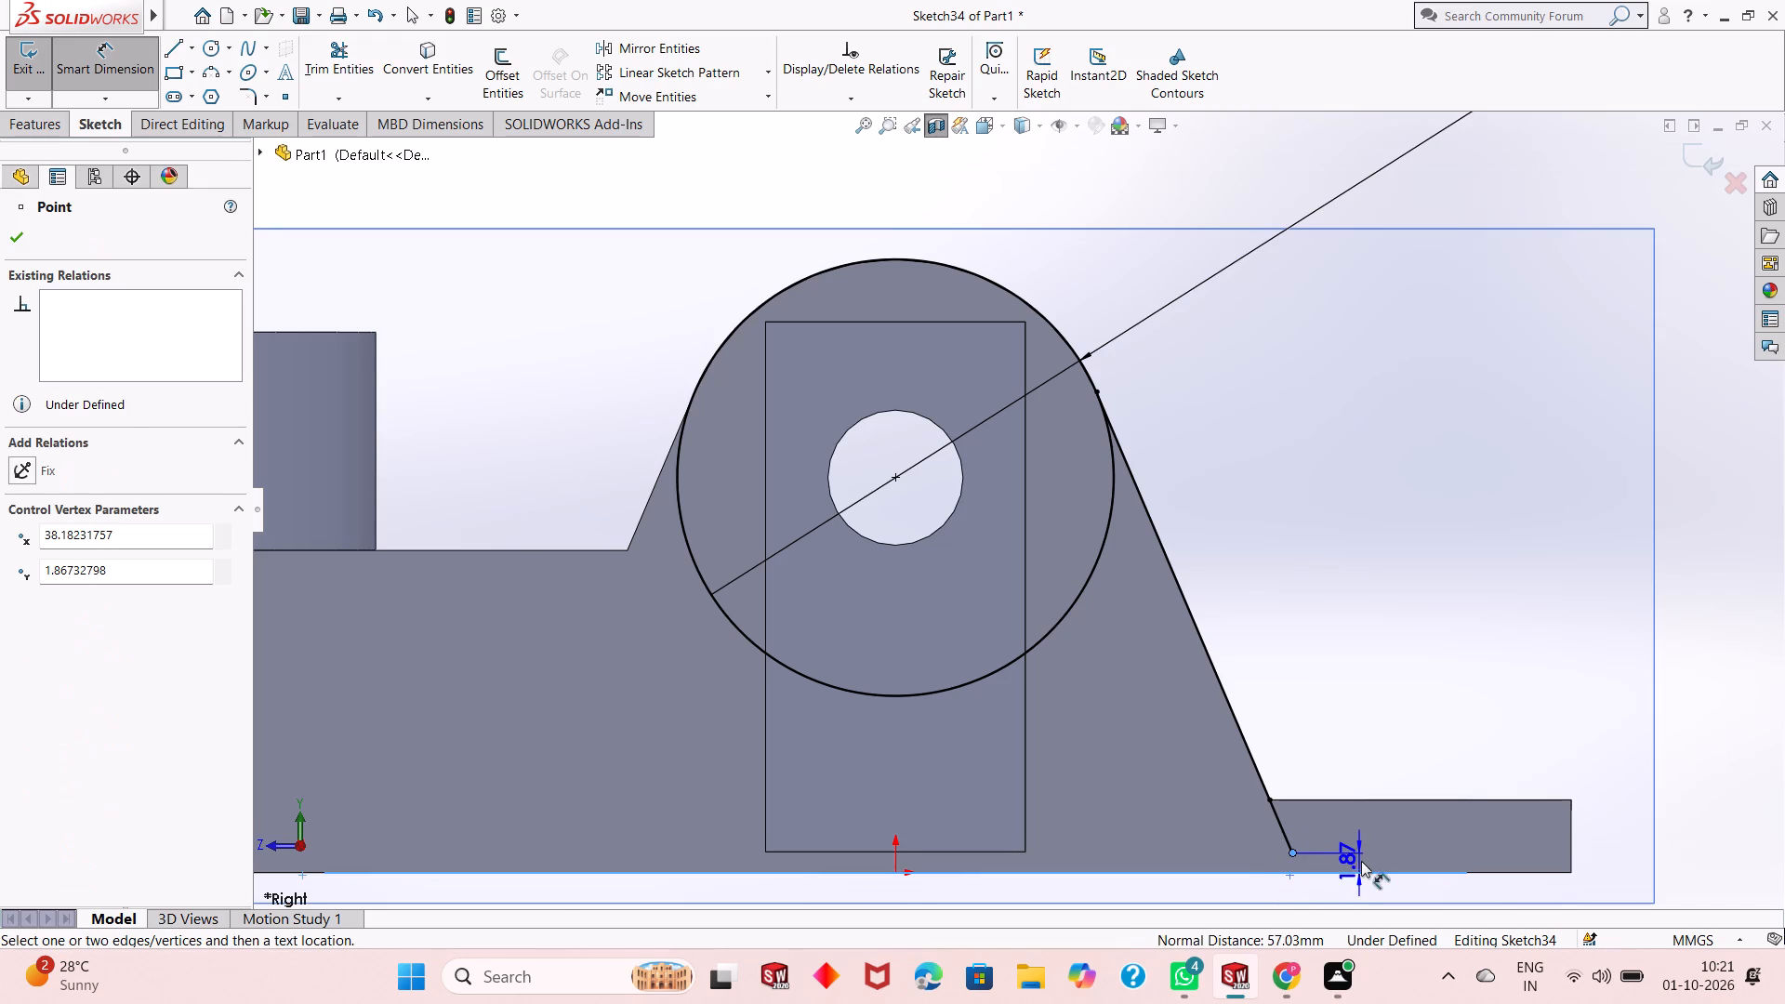
{"action": "left_click", "coordinate": [1361, 861]}
{"action": "key", "text": "2"}
{"action": "key", "text": "Return"}
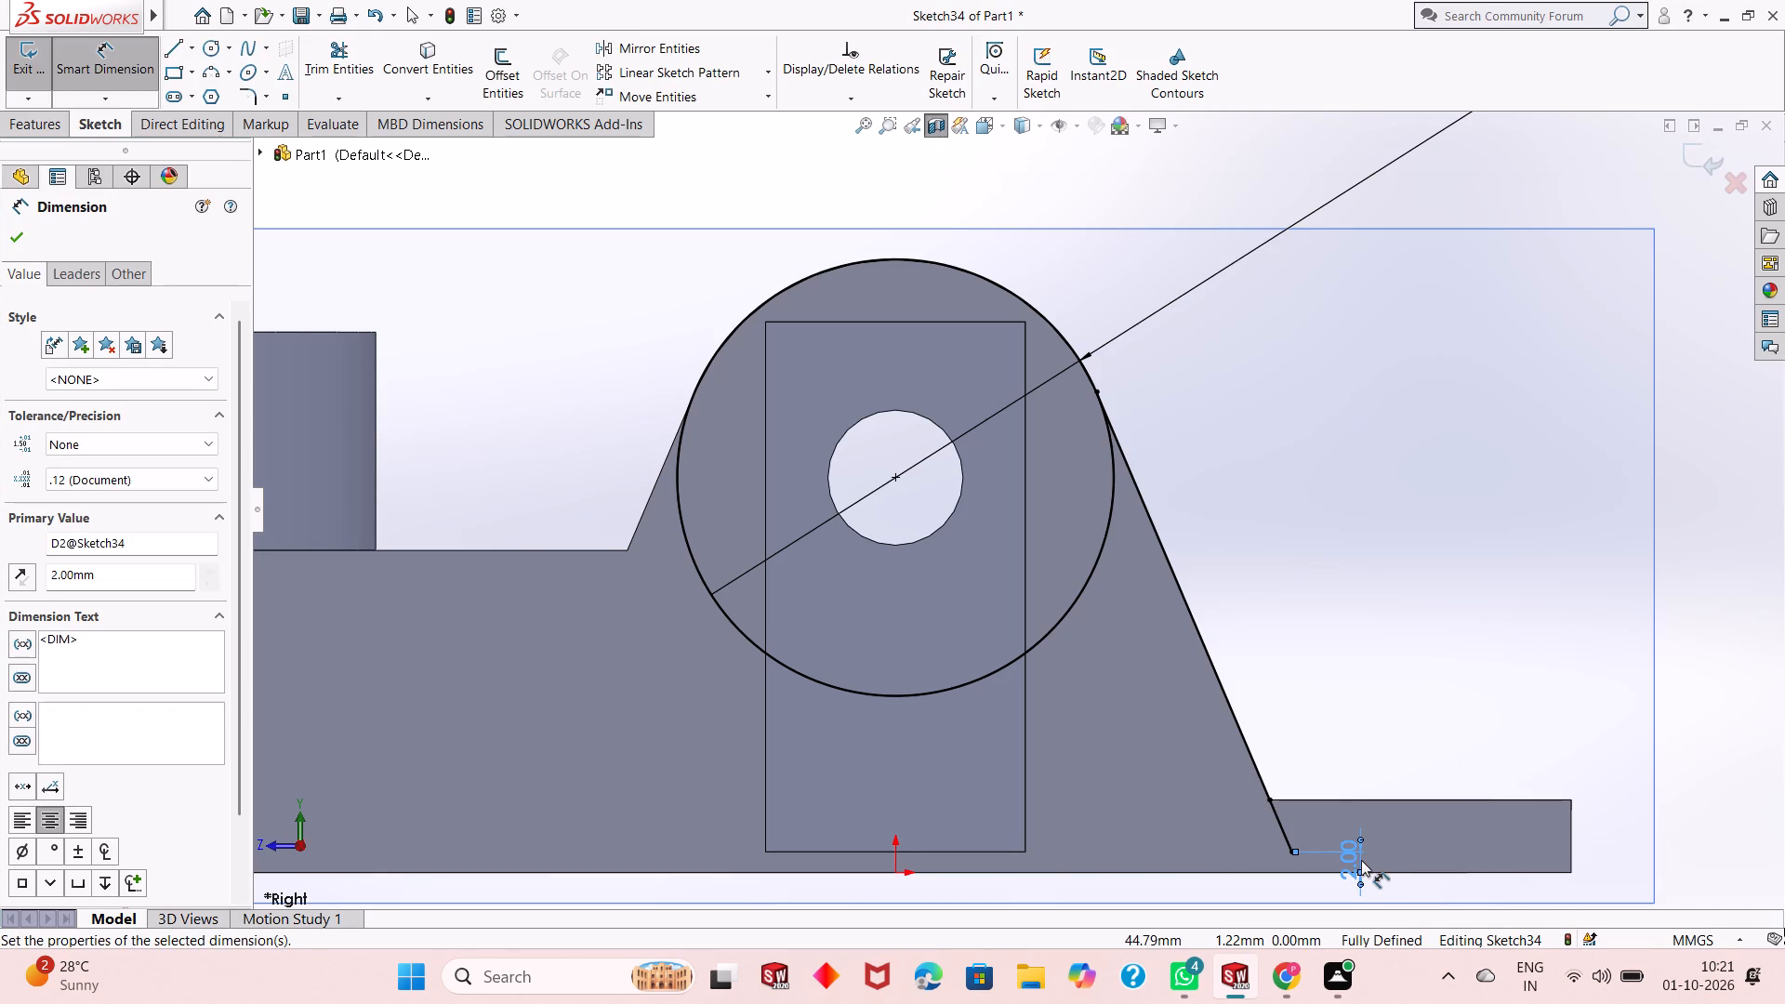
{"action": "key", "text": "Escape"}
Sketch a line about 16.5 mm along the slanted edge from the circle's flank towards the round boss, extended about 31.5 mm into the base.
{"action": "scroll", "coordinate": [826, 862], "scroll_direction": "up", "scroll_amount": 1}
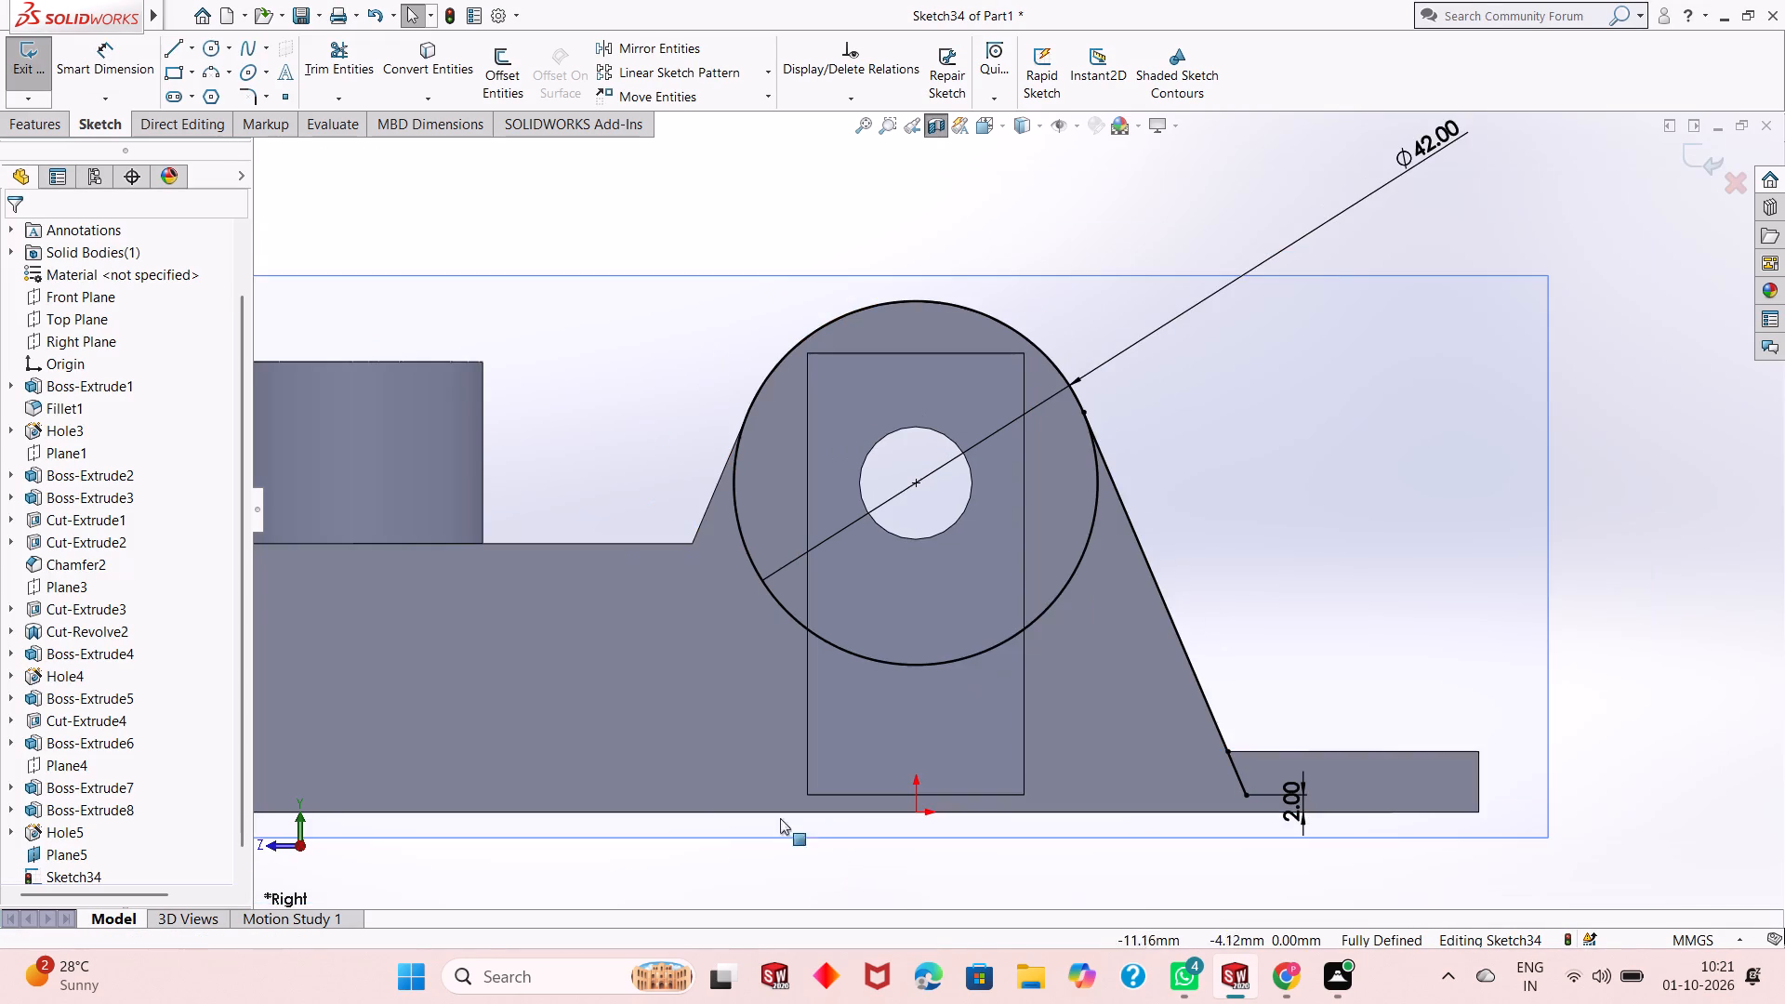
{"action": "scroll", "coordinate": [527, 615], "scroll_direction": "down", "scroll_amount": 1}
{"action": "left_click", "coordinate": [167, 45]}
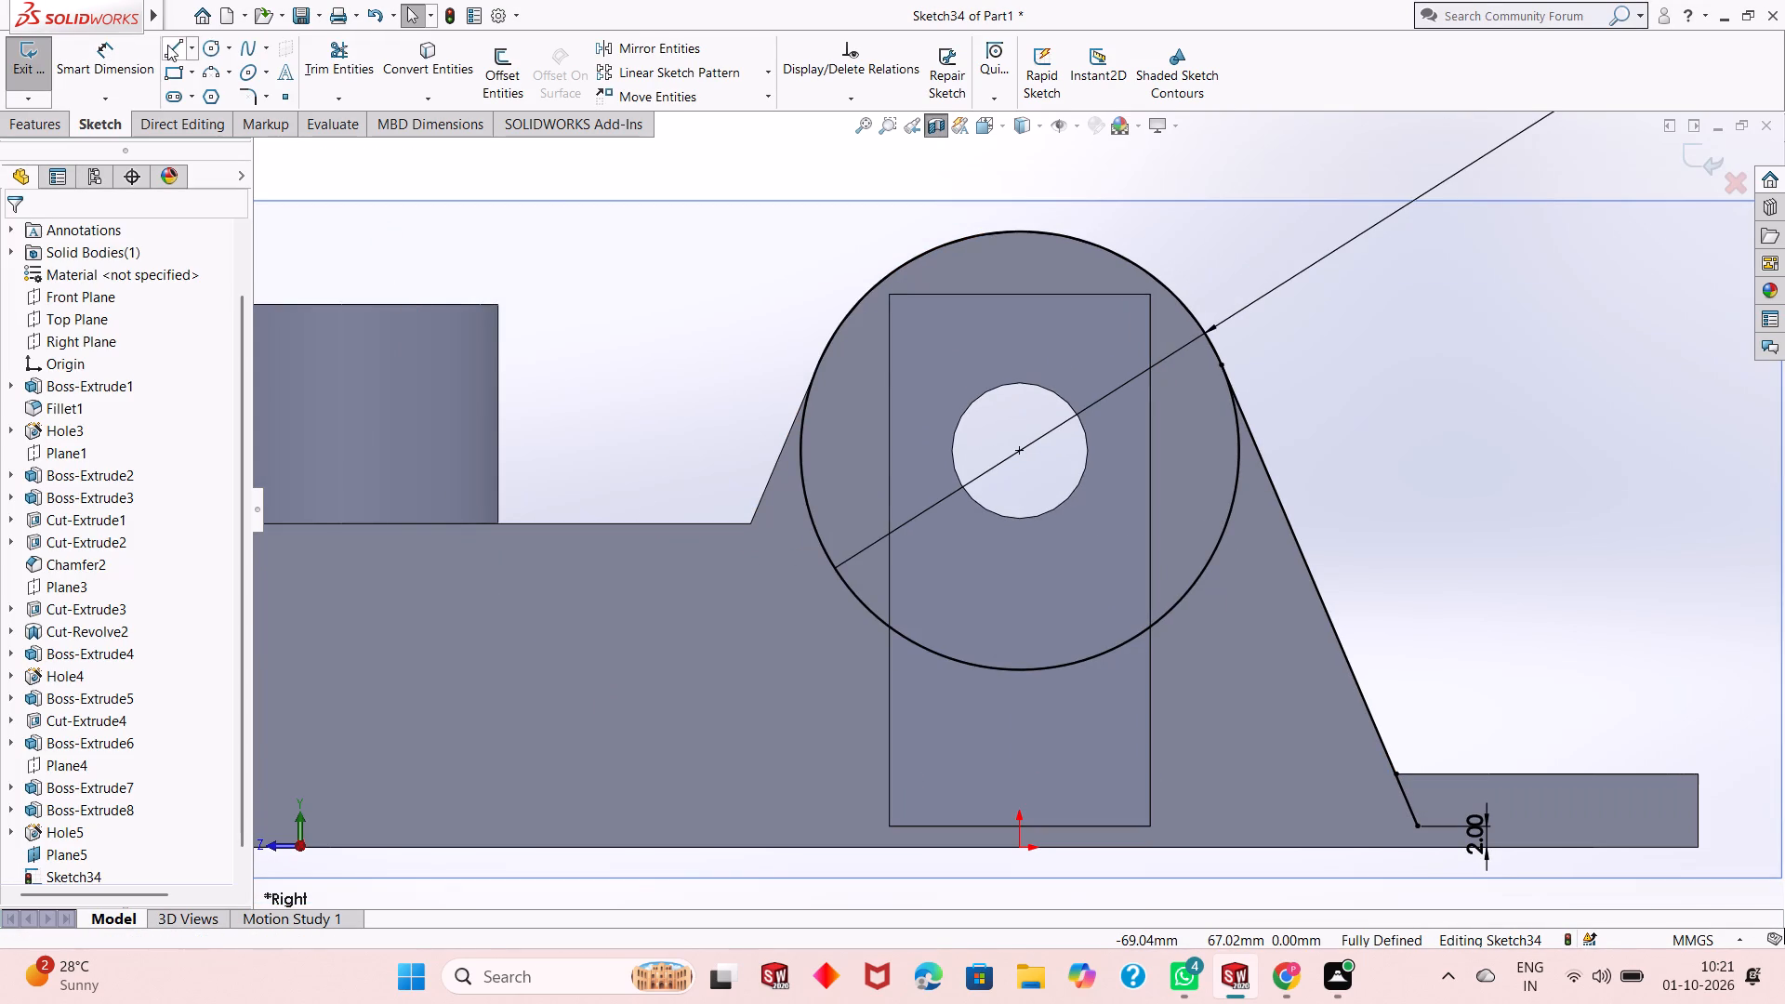
{"action": "left_click", "coordinate": [820, 366]}
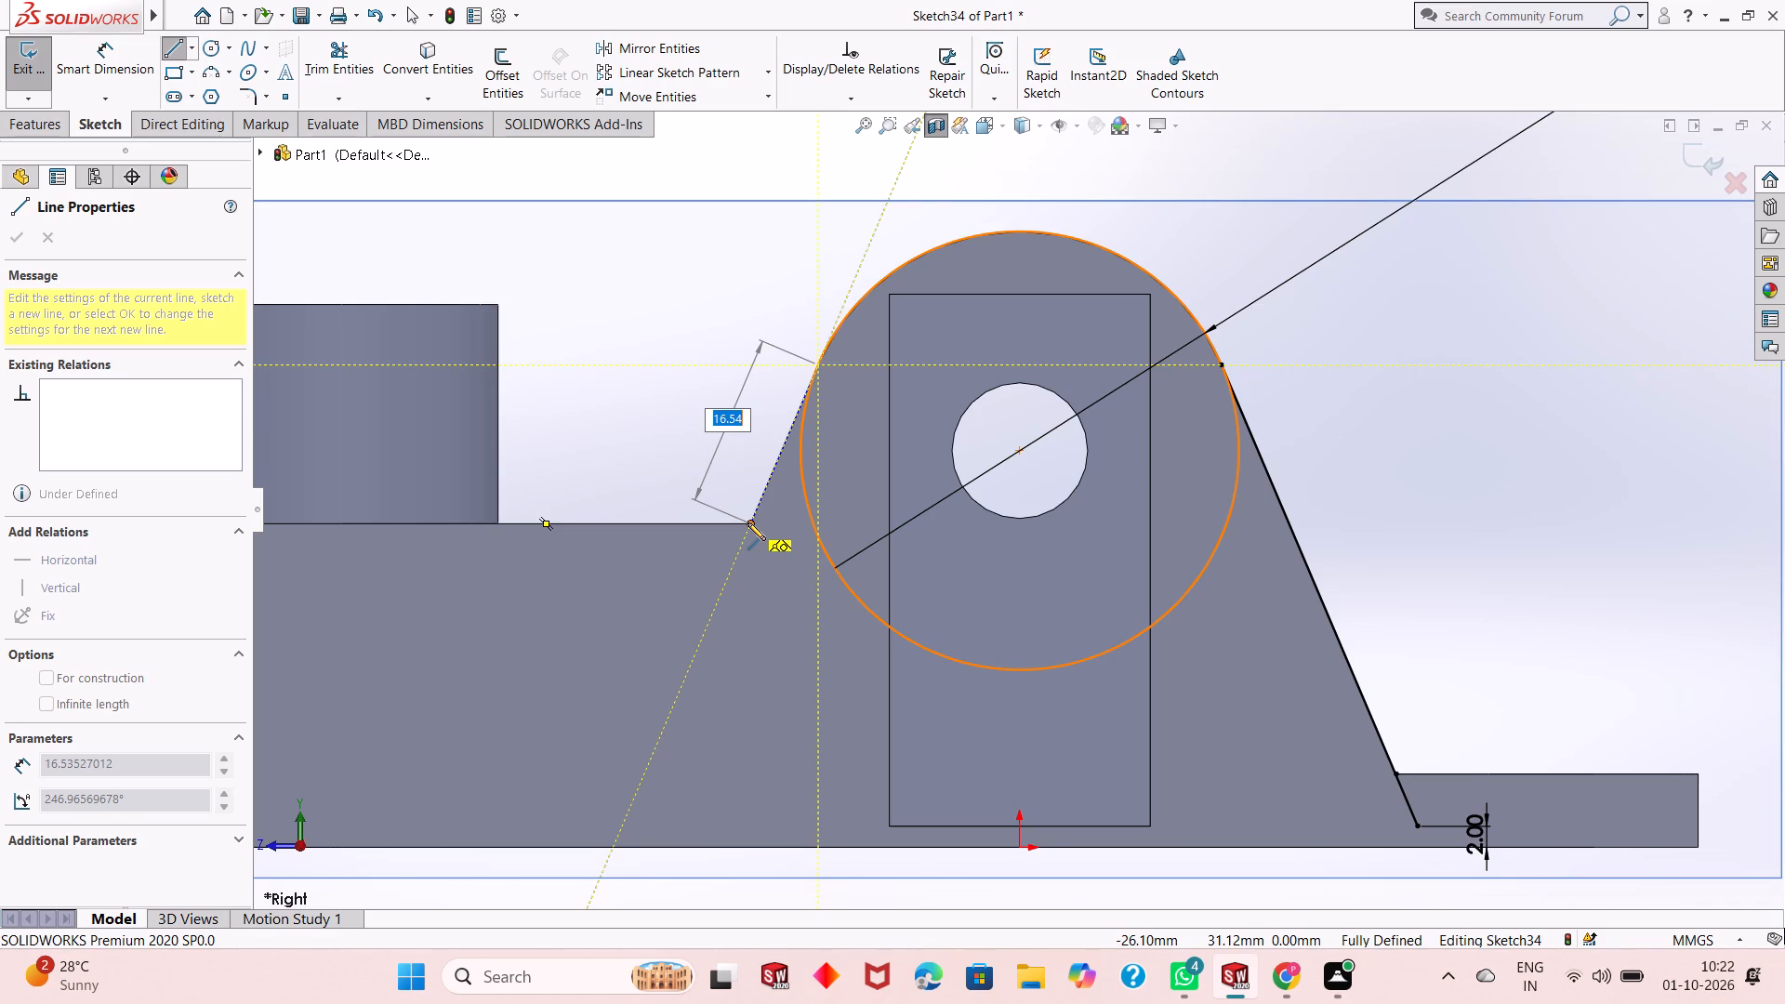
{"action": "left_click", "coordinate": [747, 522]}
{"action": "scroll", "coordinate": [747, 522], "scroll_direction": "up", "scroll_amount": 1}
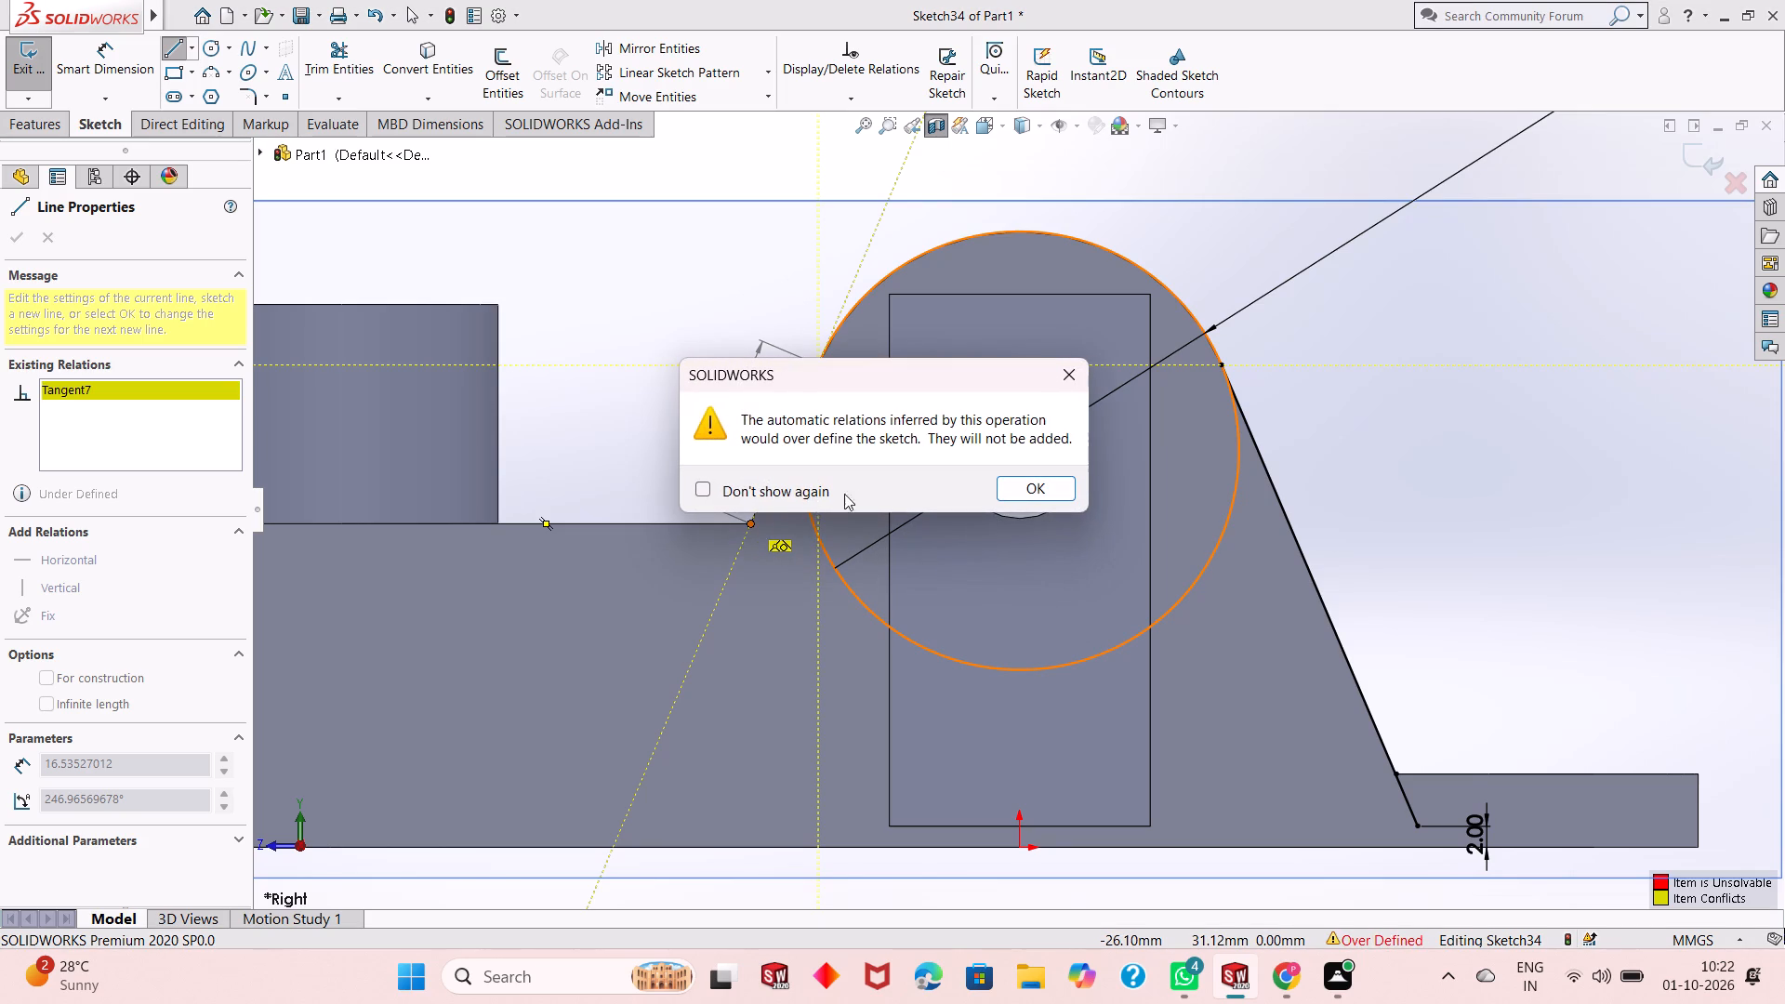
{"action": "left_click", "coordinate": [1047, 481]}
{"action": "scroll", "coordinate": [800, 548], "scroll_direction": "up", "scroll_amount": 3}
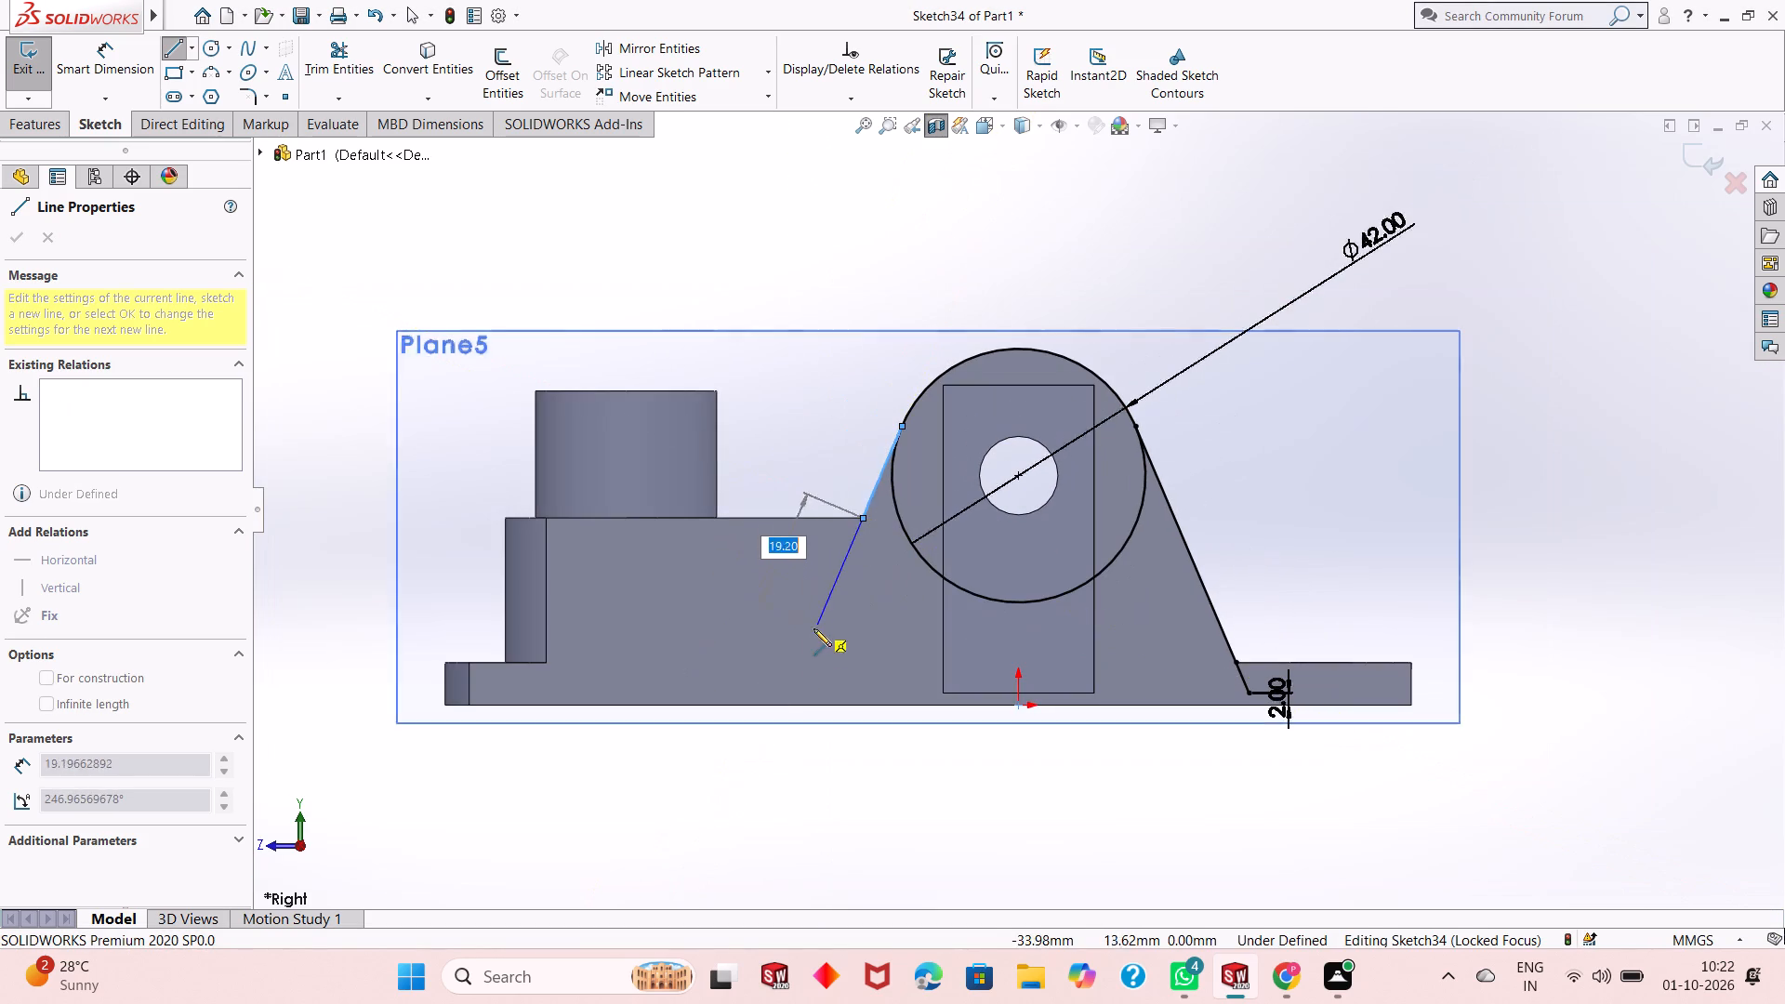
{"action": "left_click", "coordinate": [792, 691]}
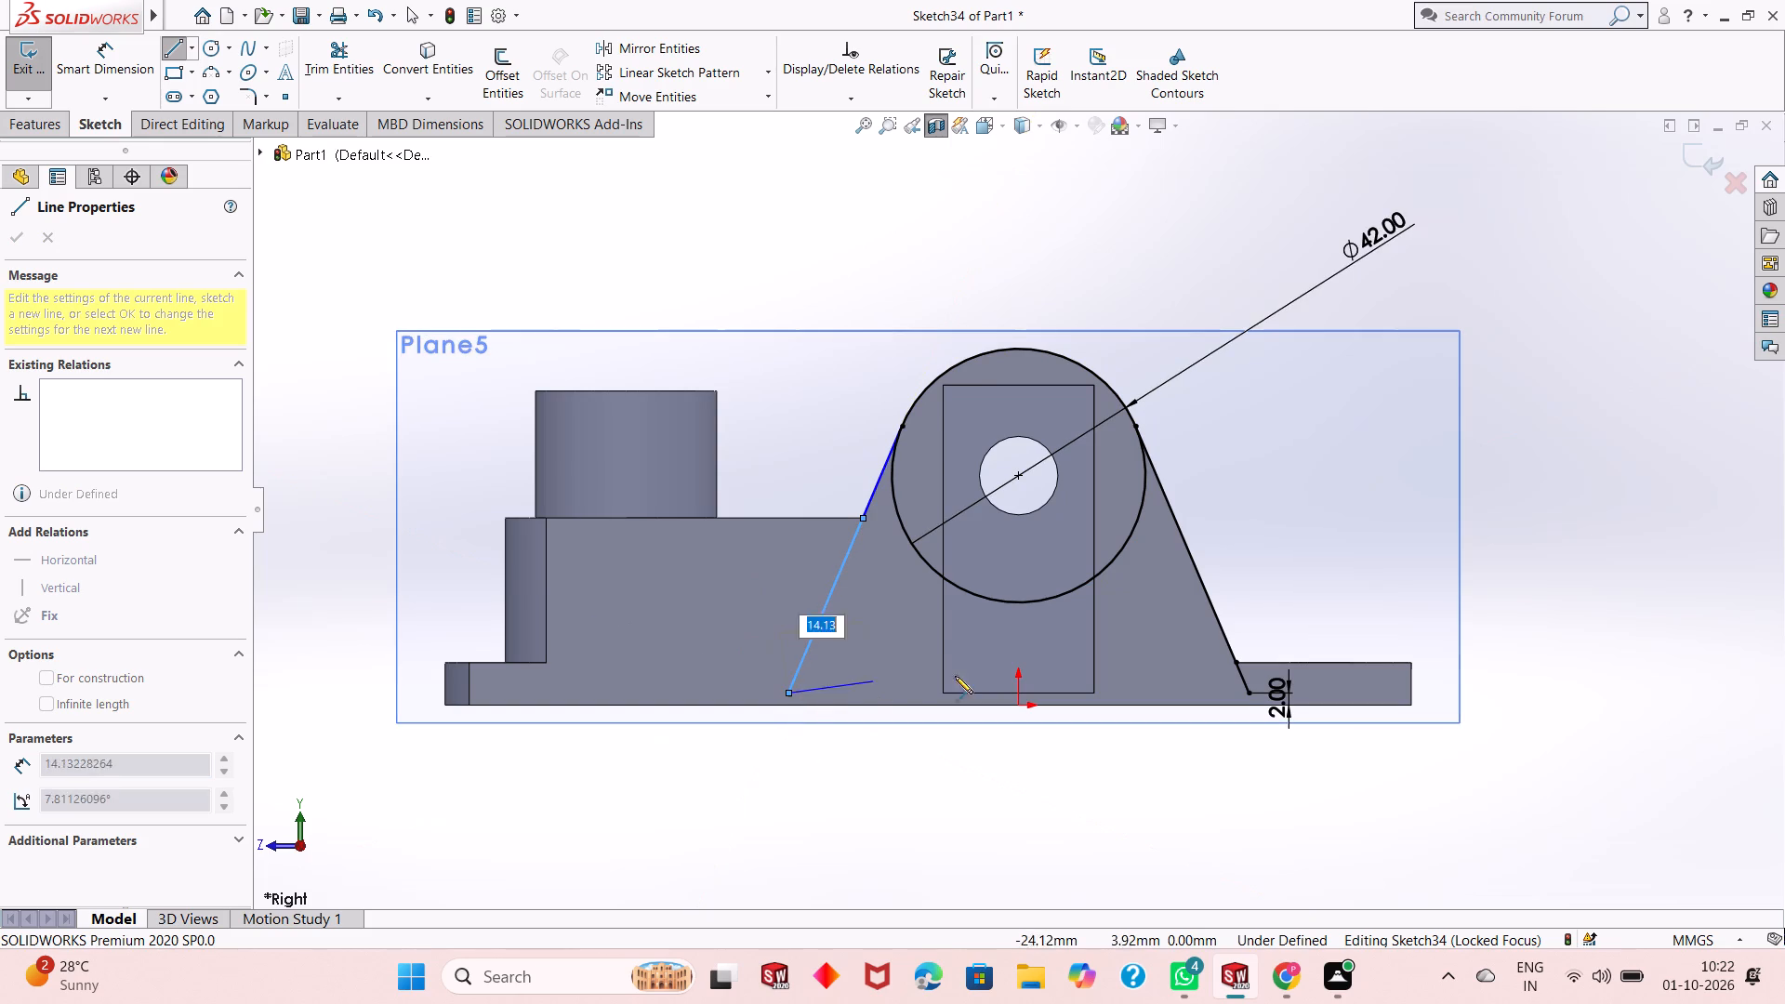
{"action": "key", "text": "Escape"}
{"action": "key", "text": "Escape"}
{"action": "key", "text": "Escape"}
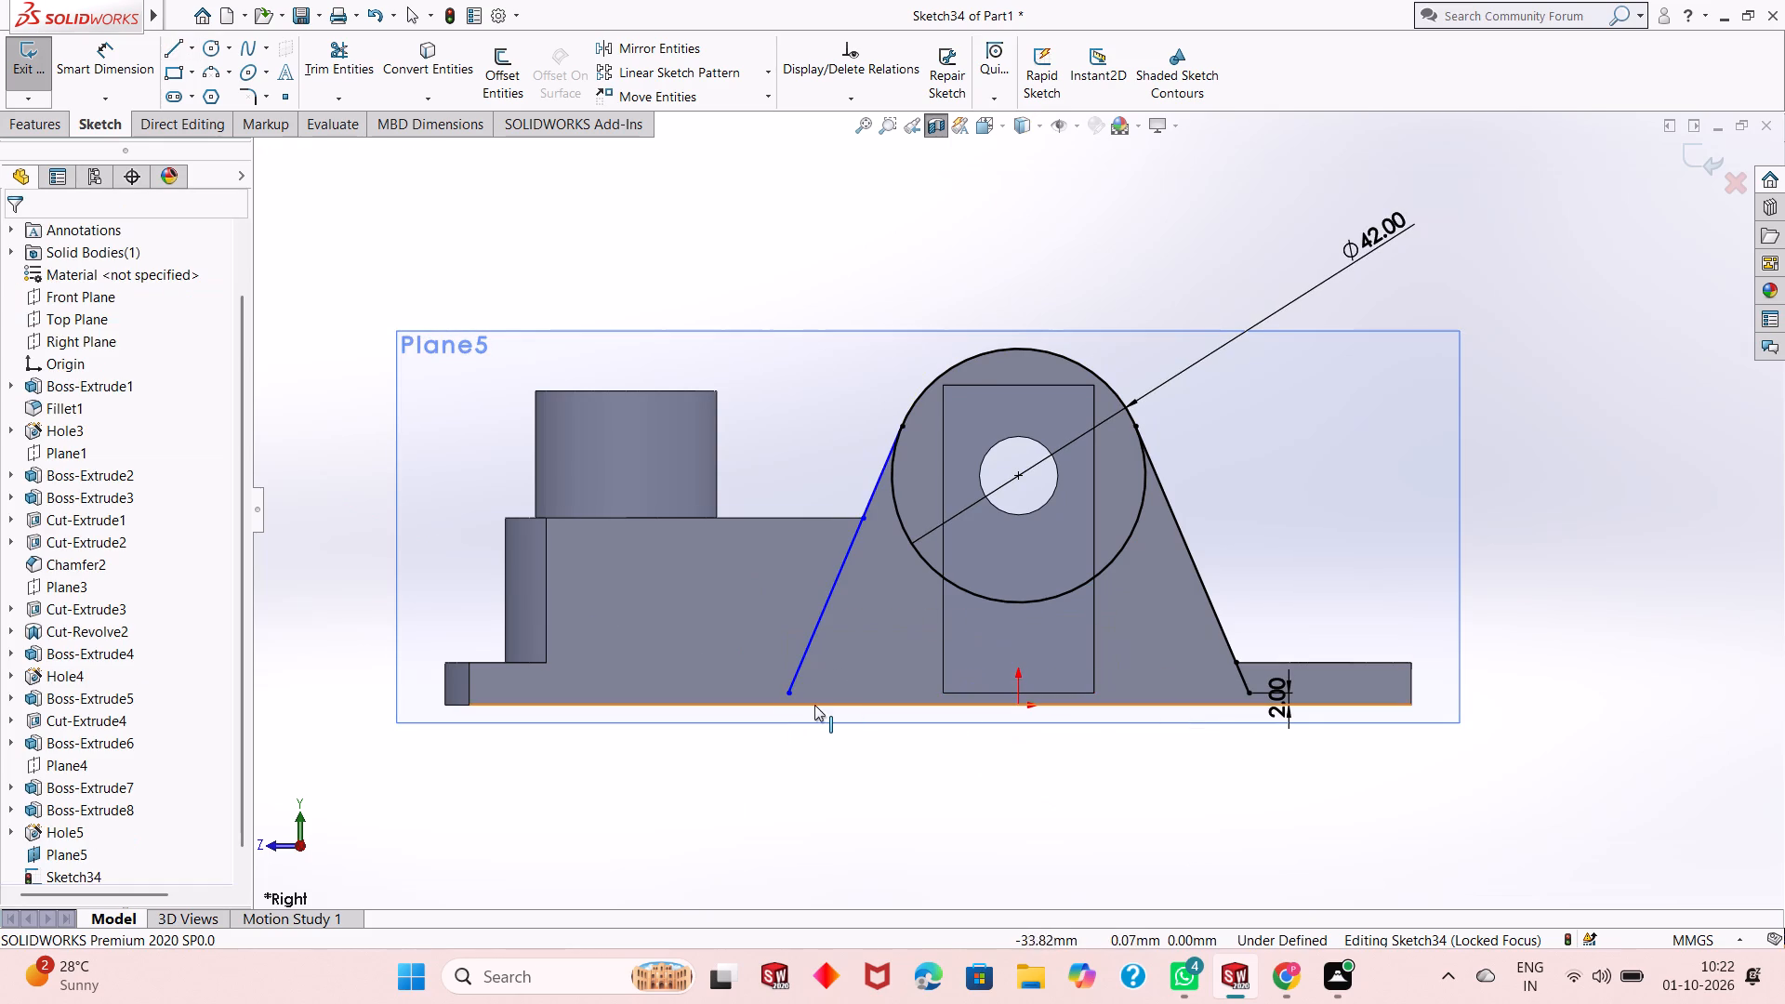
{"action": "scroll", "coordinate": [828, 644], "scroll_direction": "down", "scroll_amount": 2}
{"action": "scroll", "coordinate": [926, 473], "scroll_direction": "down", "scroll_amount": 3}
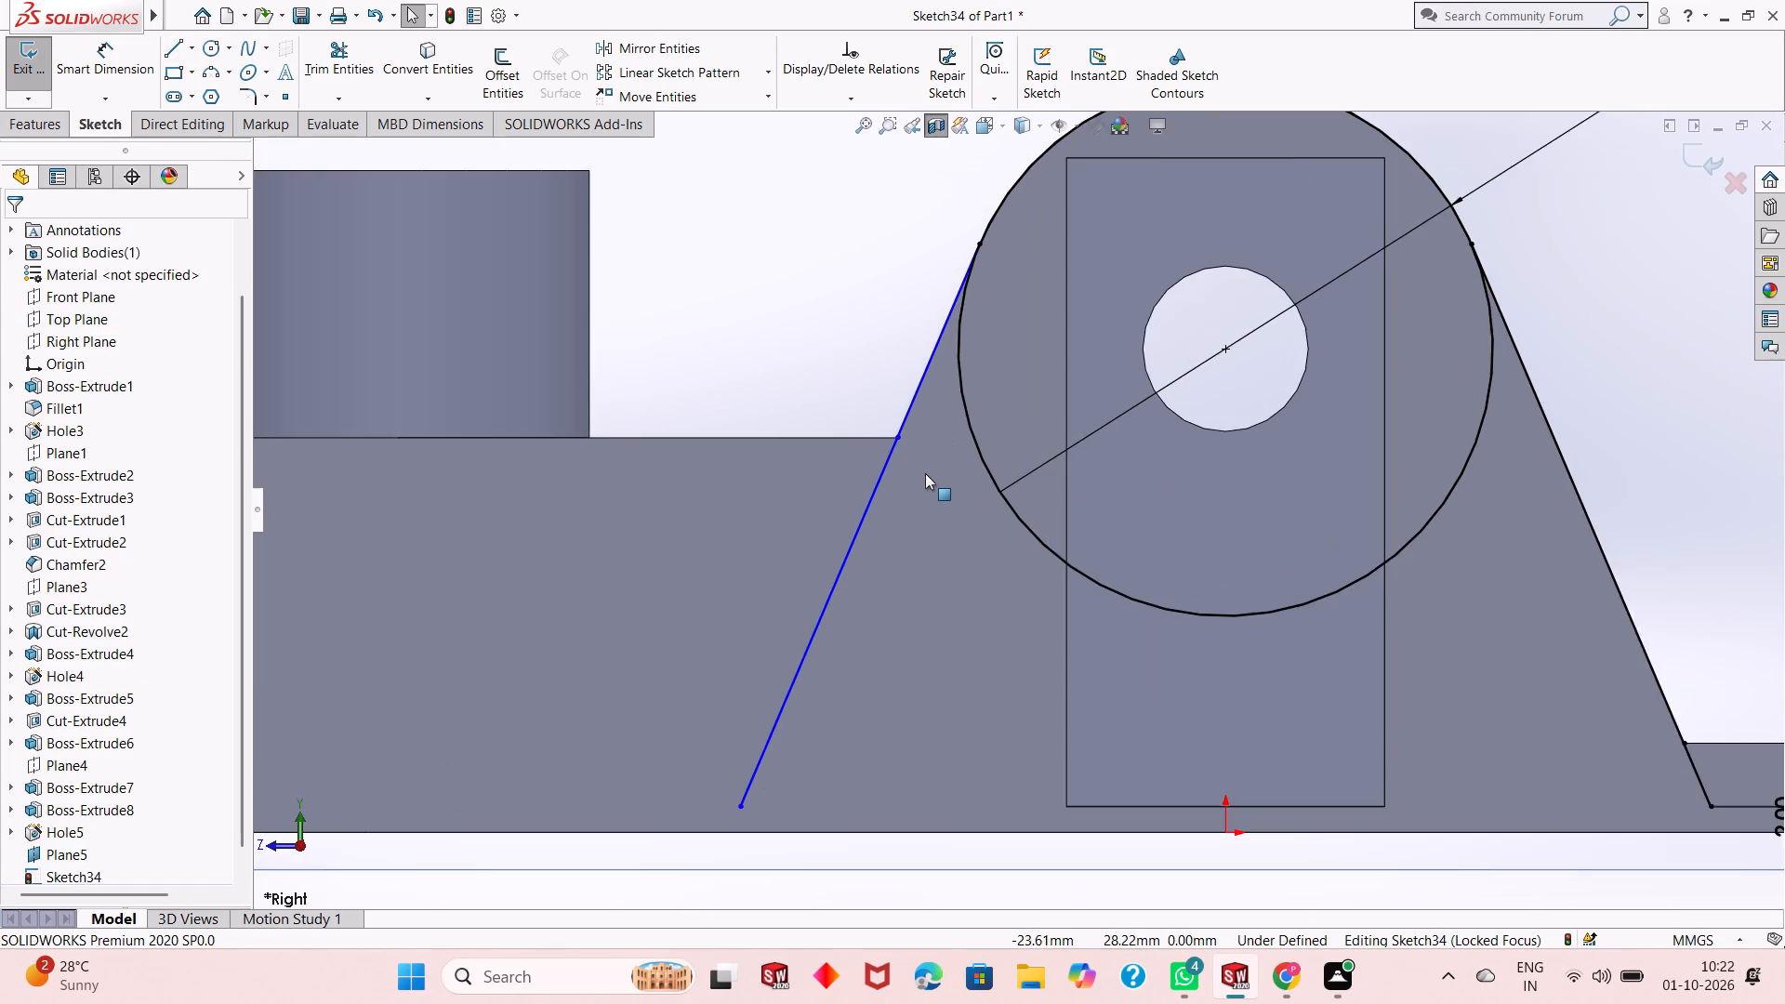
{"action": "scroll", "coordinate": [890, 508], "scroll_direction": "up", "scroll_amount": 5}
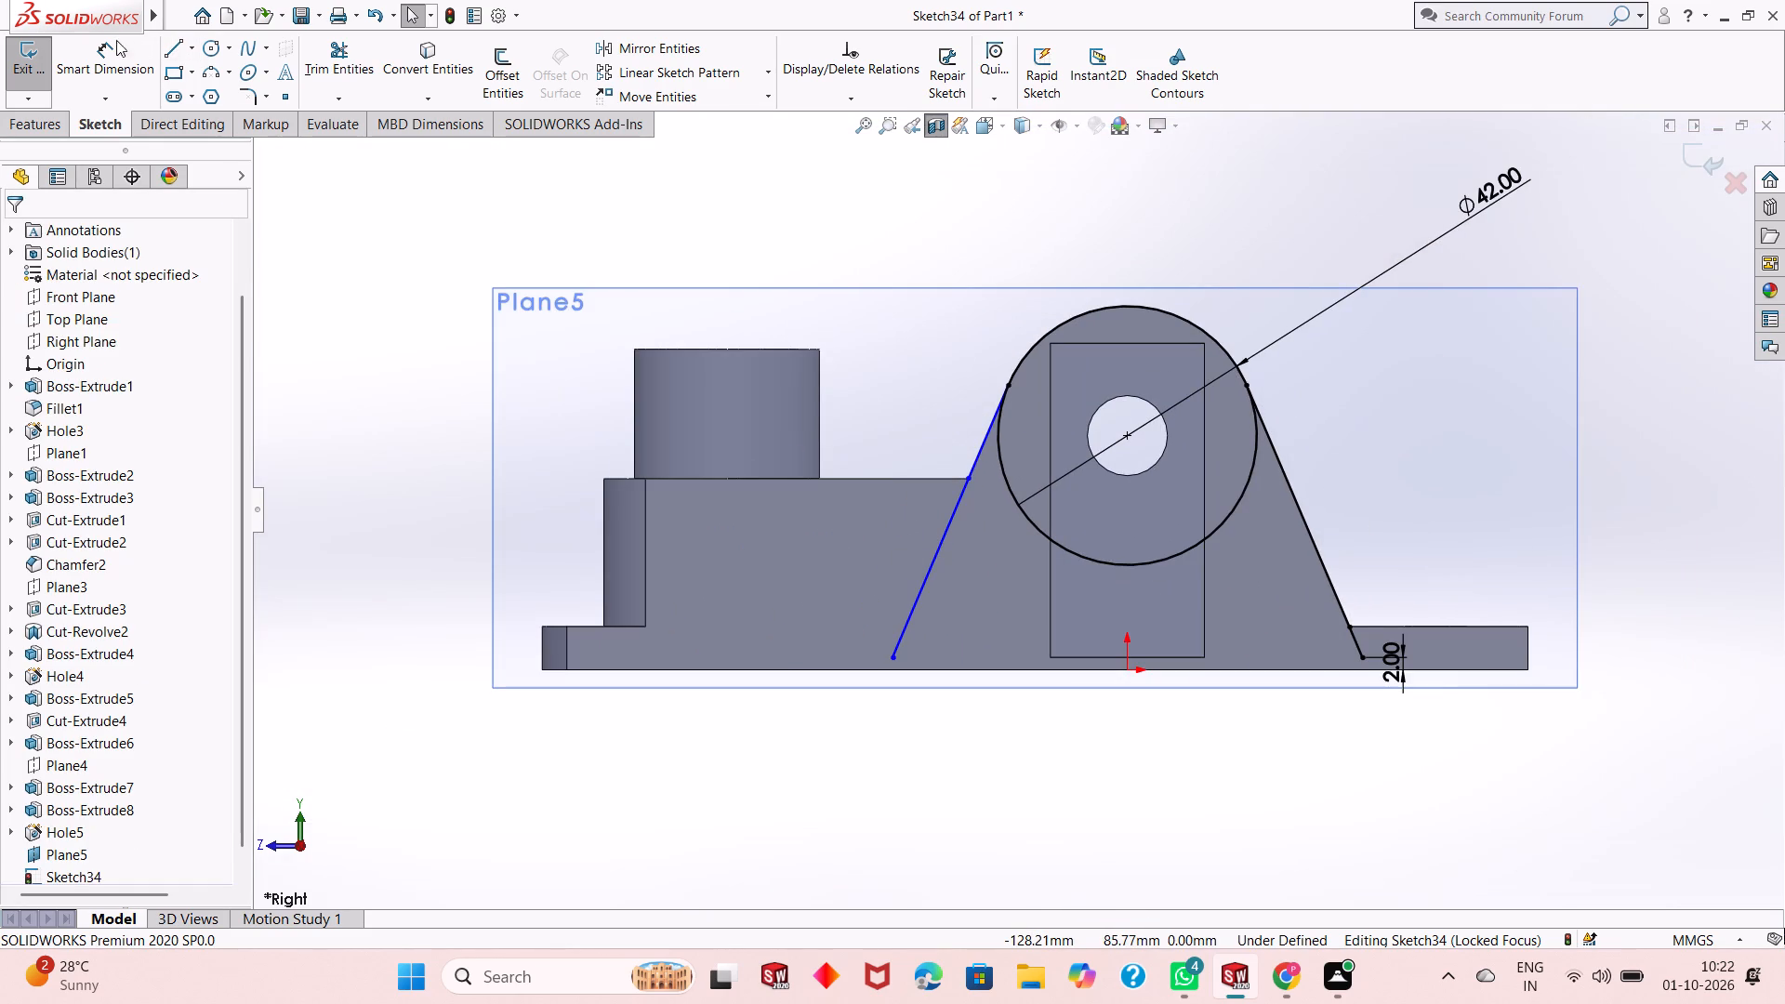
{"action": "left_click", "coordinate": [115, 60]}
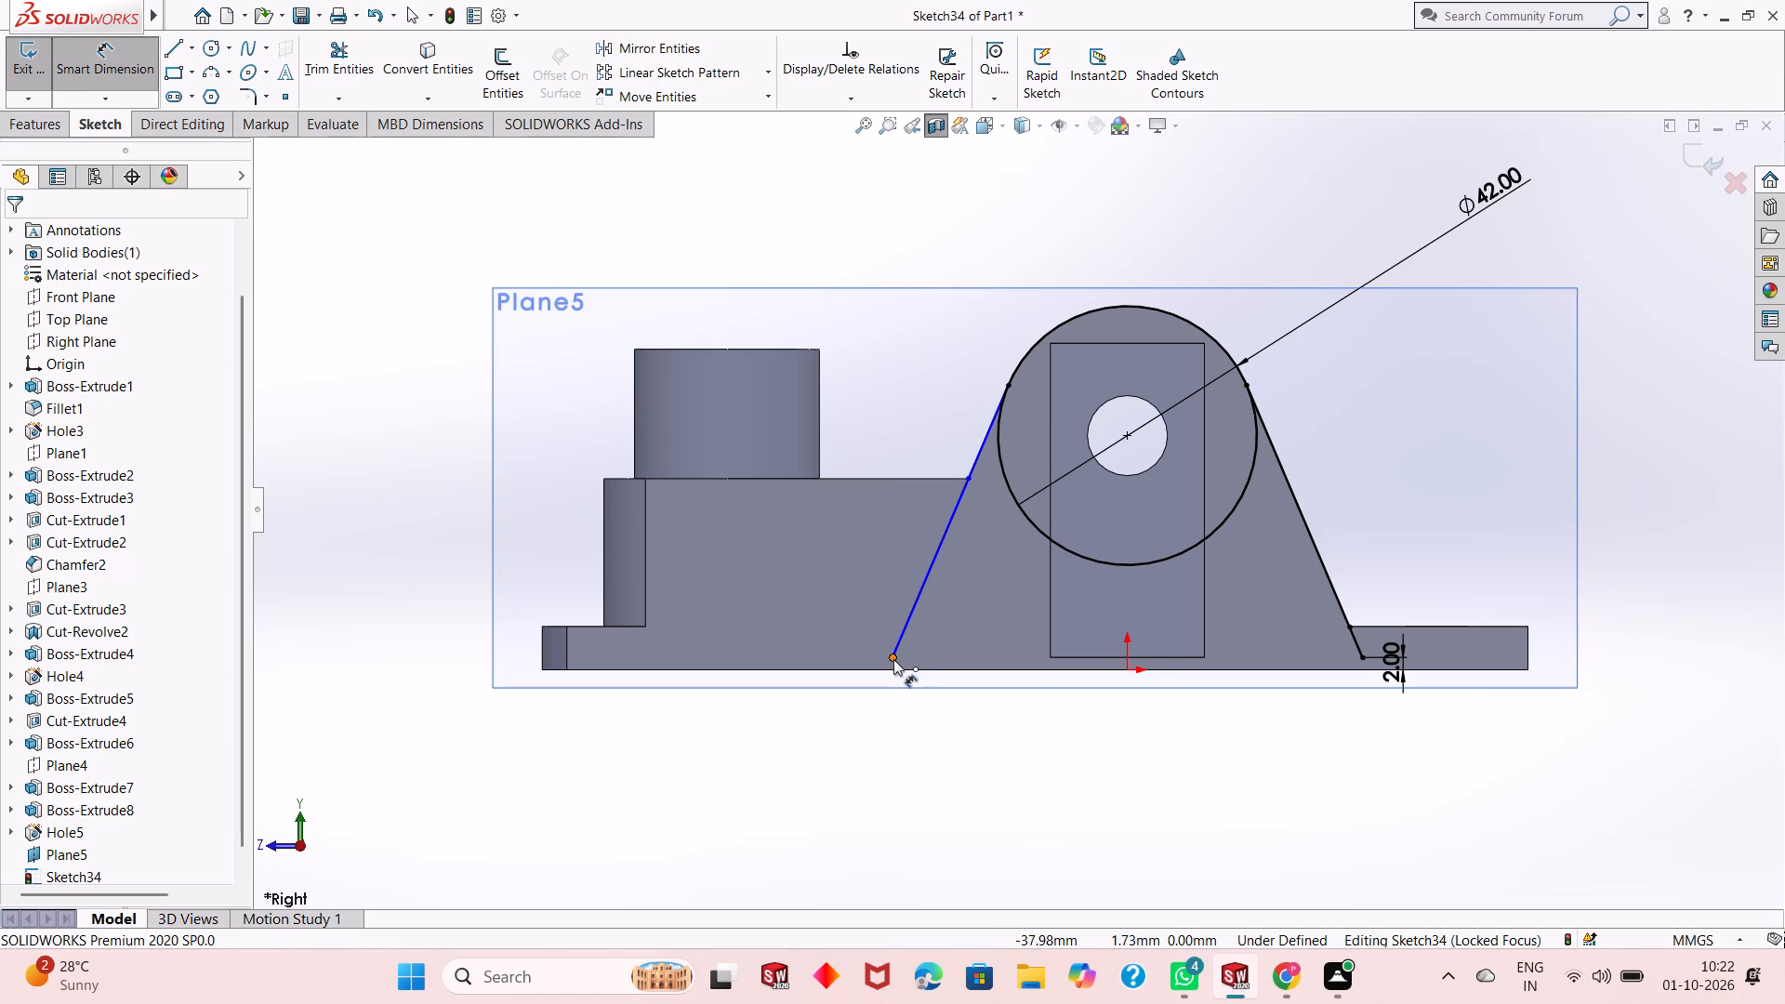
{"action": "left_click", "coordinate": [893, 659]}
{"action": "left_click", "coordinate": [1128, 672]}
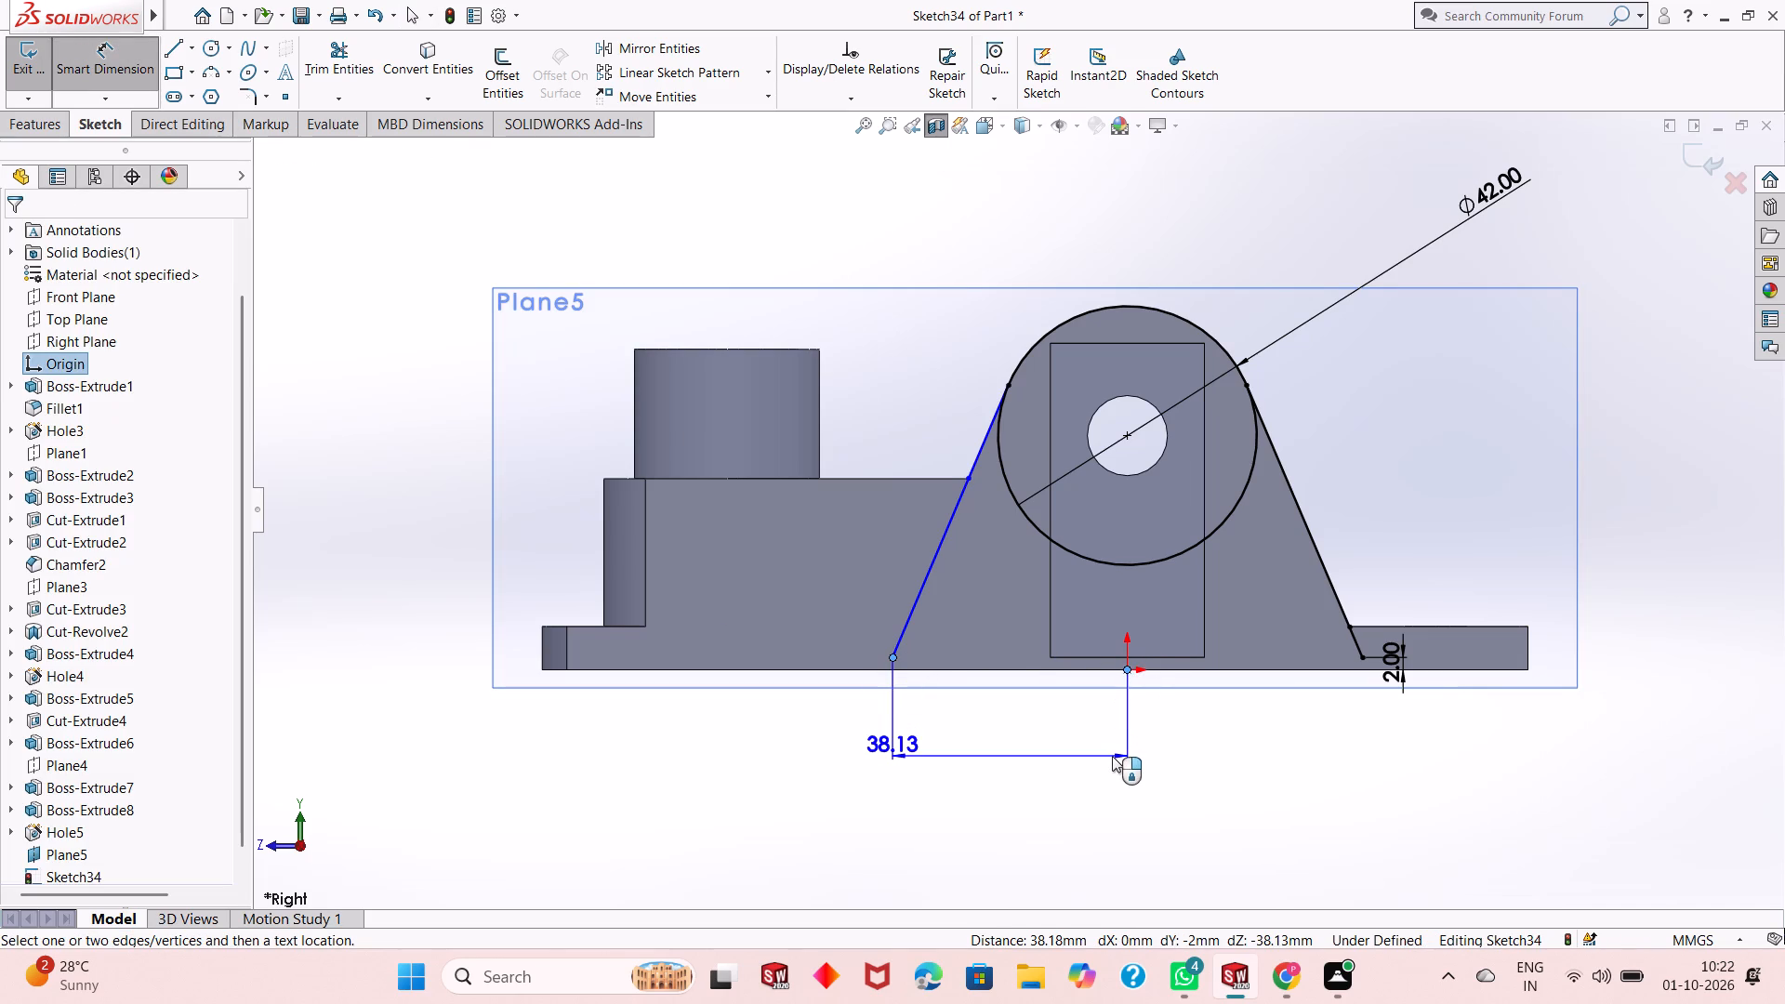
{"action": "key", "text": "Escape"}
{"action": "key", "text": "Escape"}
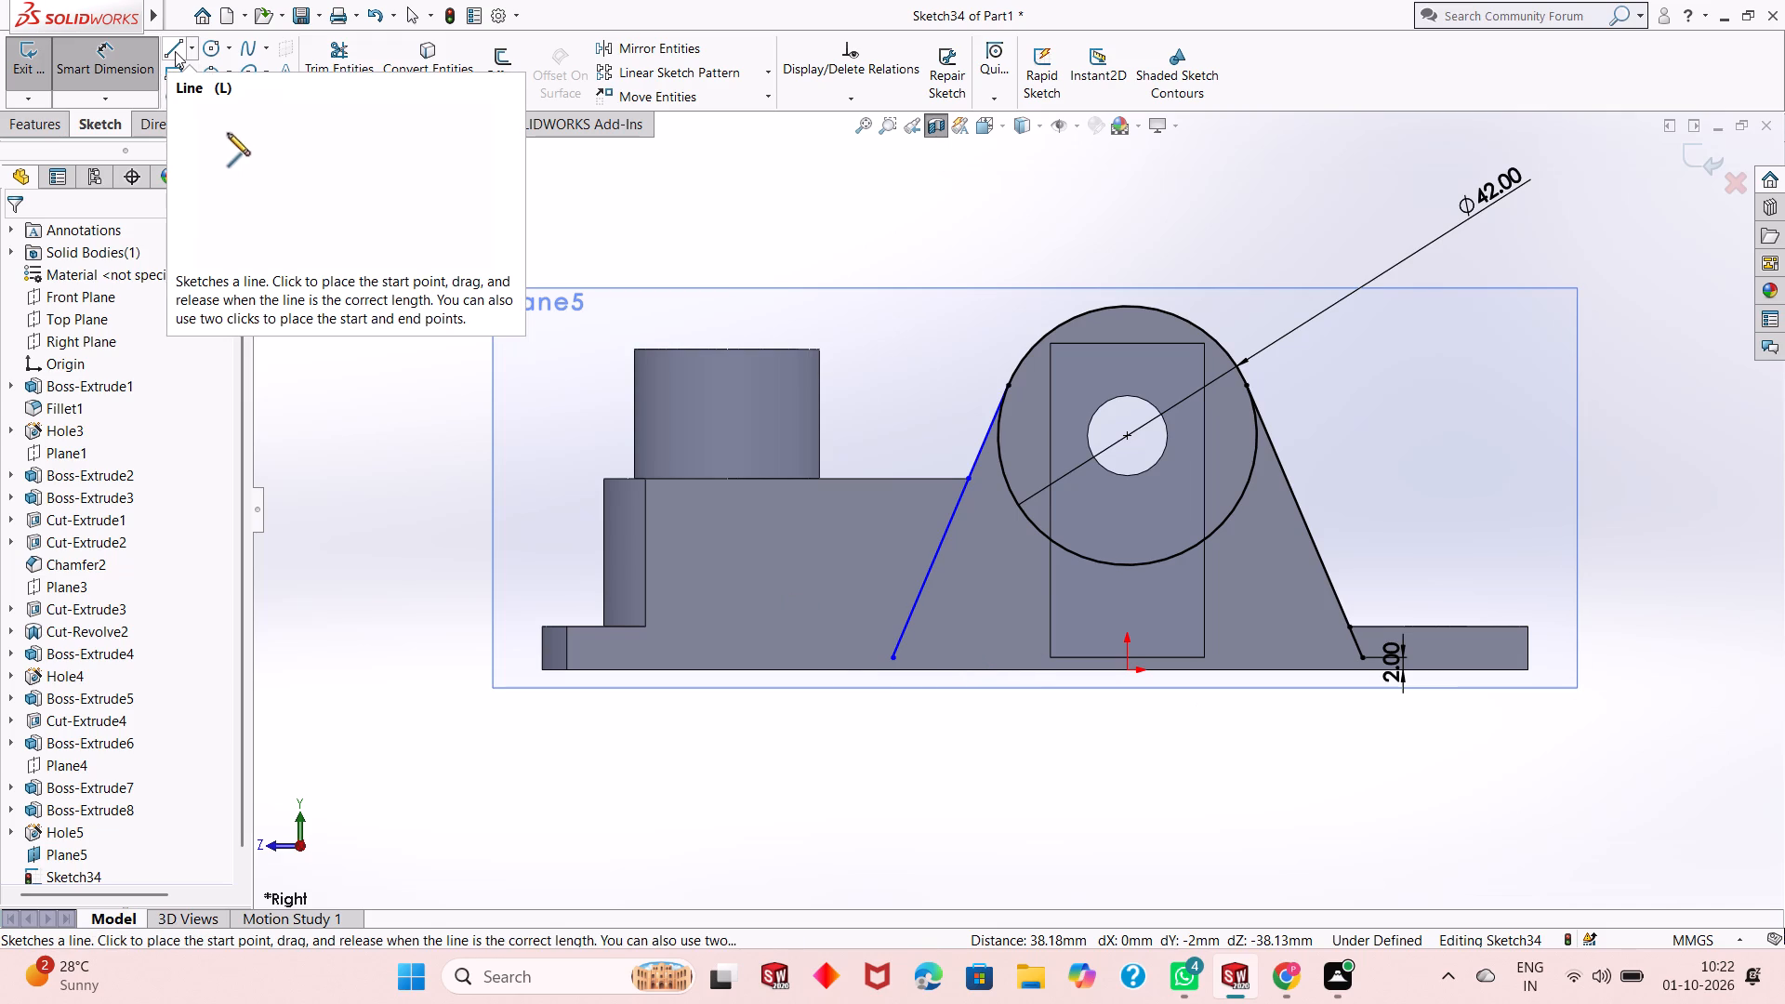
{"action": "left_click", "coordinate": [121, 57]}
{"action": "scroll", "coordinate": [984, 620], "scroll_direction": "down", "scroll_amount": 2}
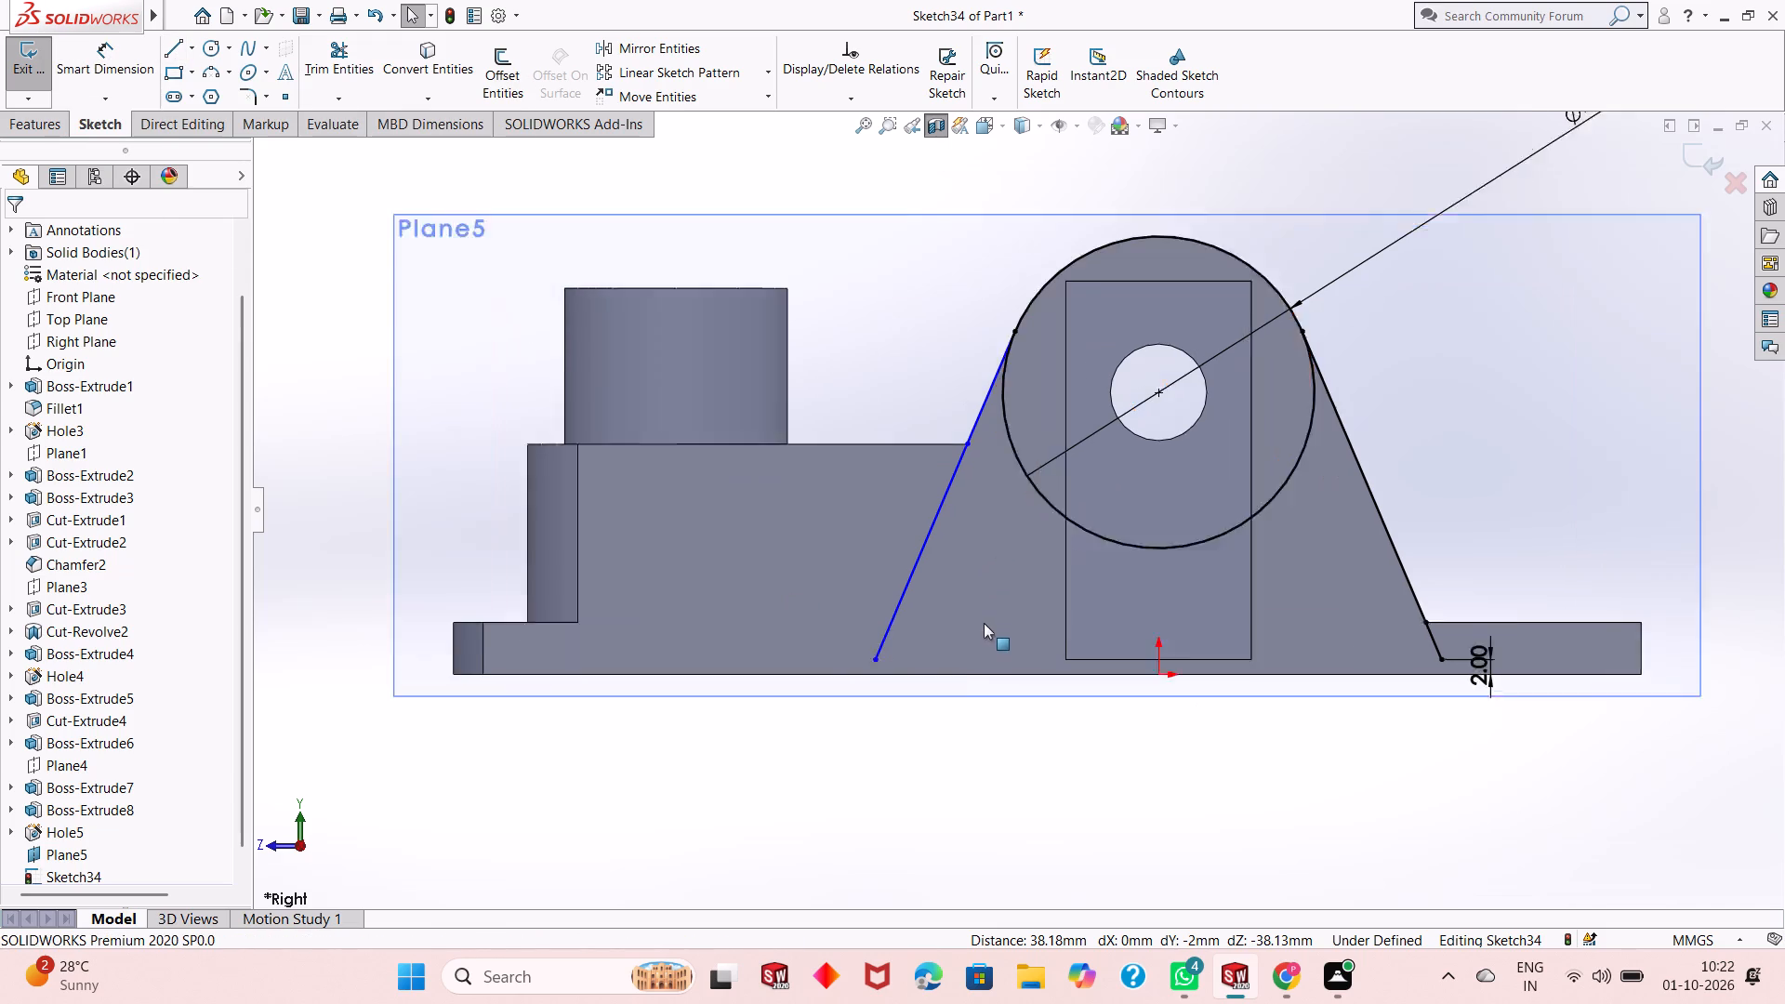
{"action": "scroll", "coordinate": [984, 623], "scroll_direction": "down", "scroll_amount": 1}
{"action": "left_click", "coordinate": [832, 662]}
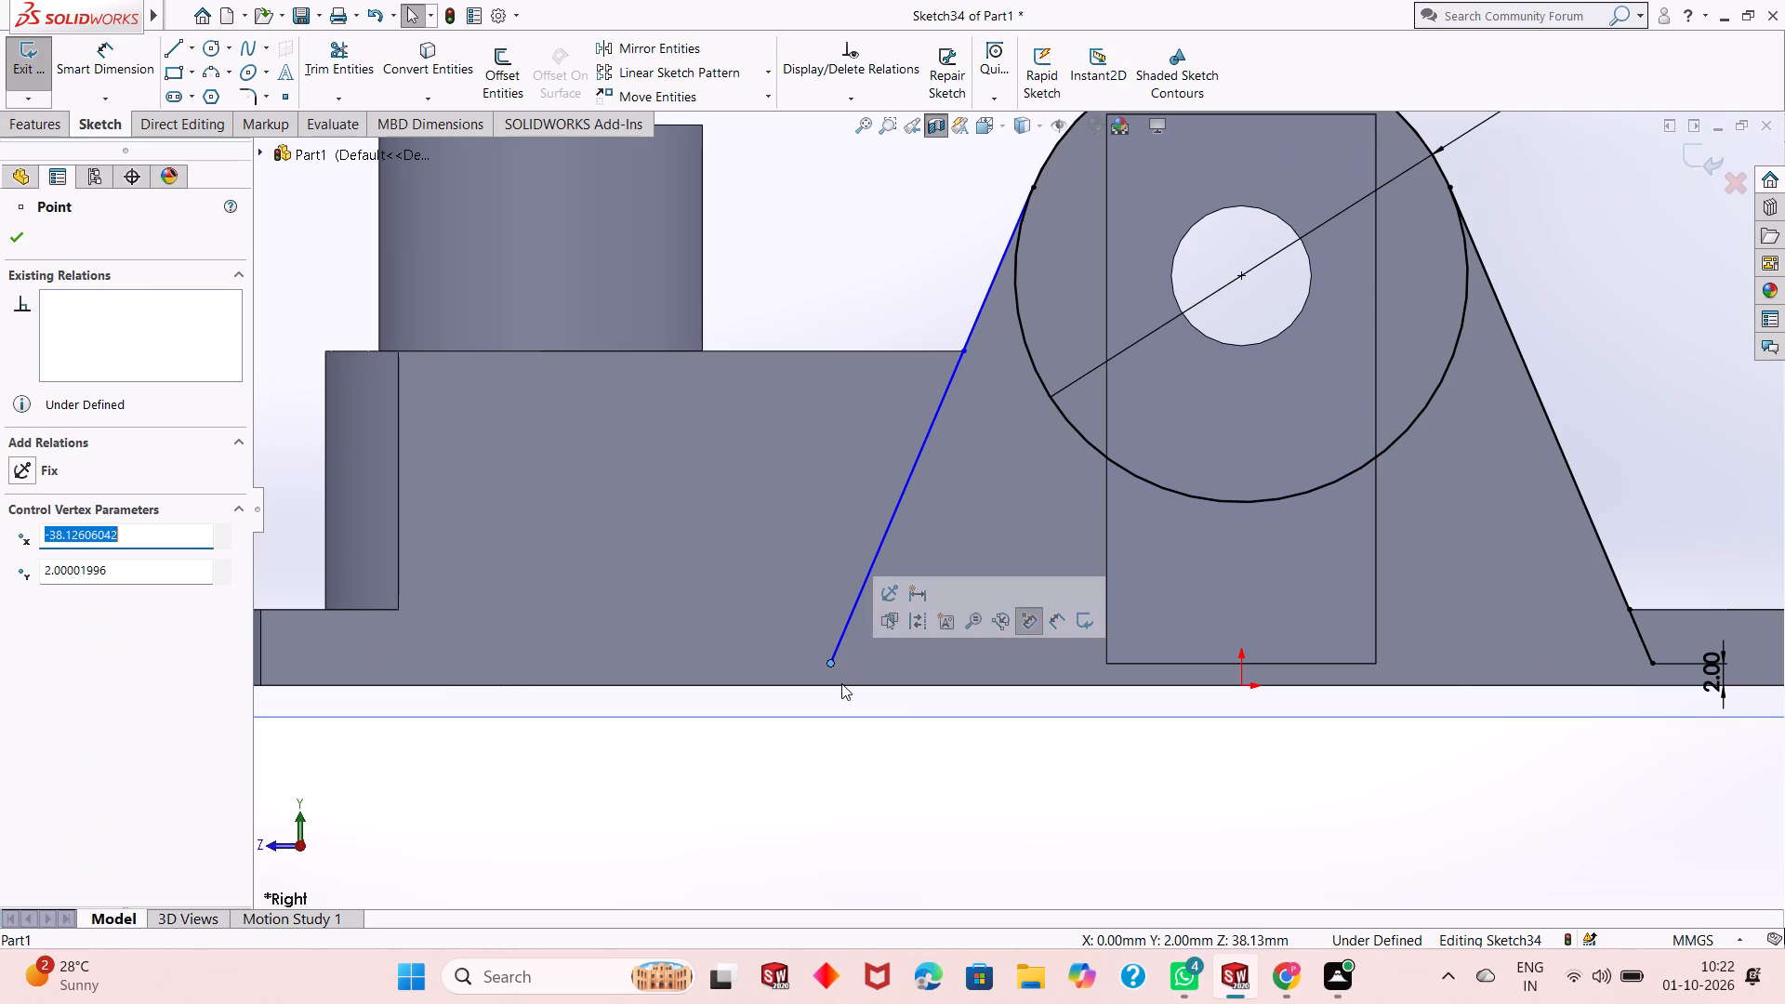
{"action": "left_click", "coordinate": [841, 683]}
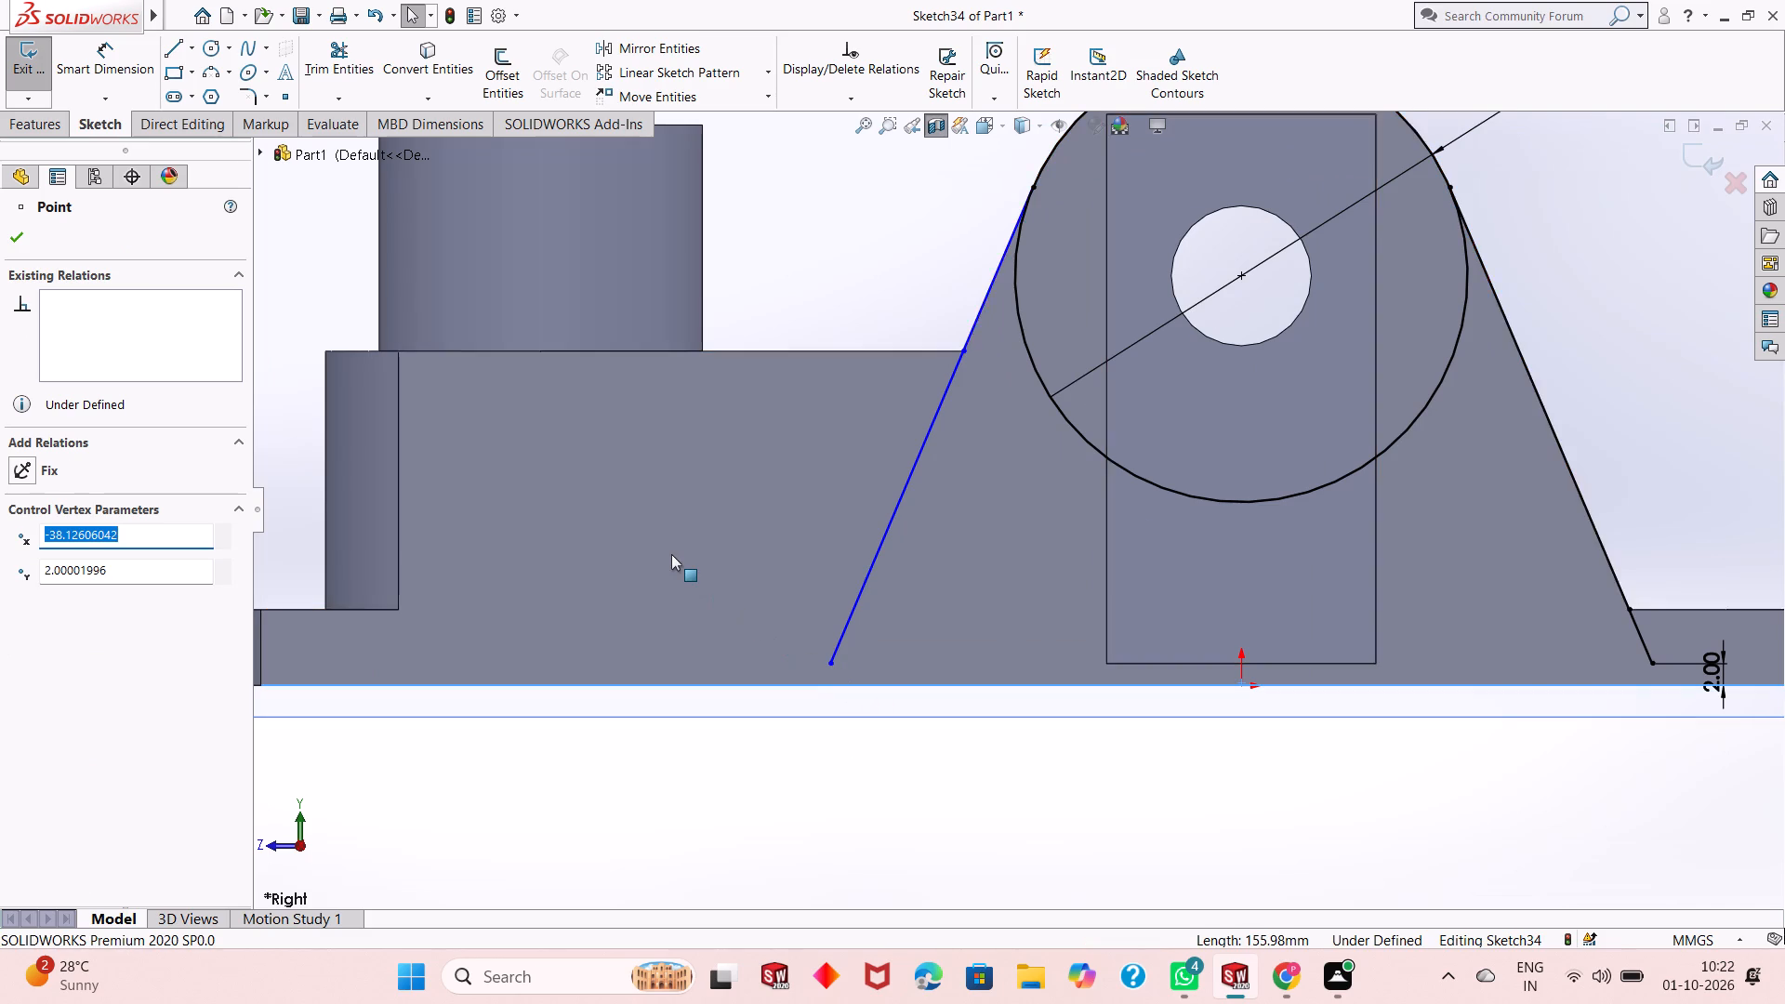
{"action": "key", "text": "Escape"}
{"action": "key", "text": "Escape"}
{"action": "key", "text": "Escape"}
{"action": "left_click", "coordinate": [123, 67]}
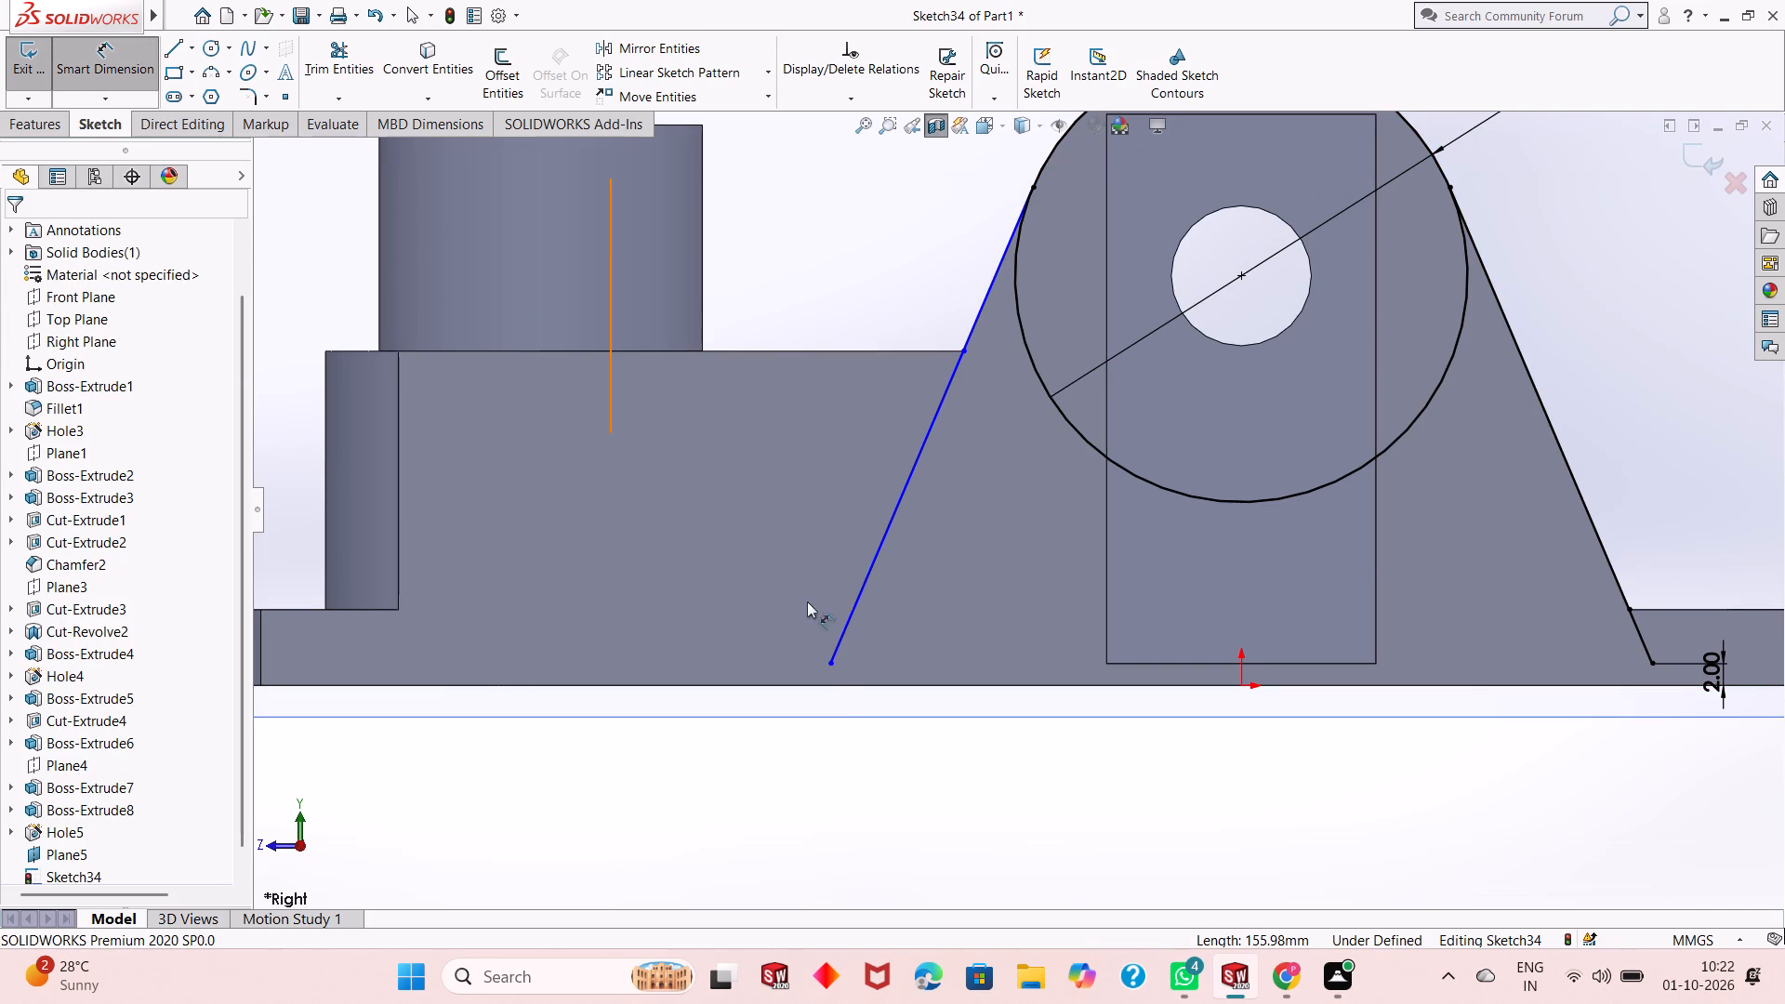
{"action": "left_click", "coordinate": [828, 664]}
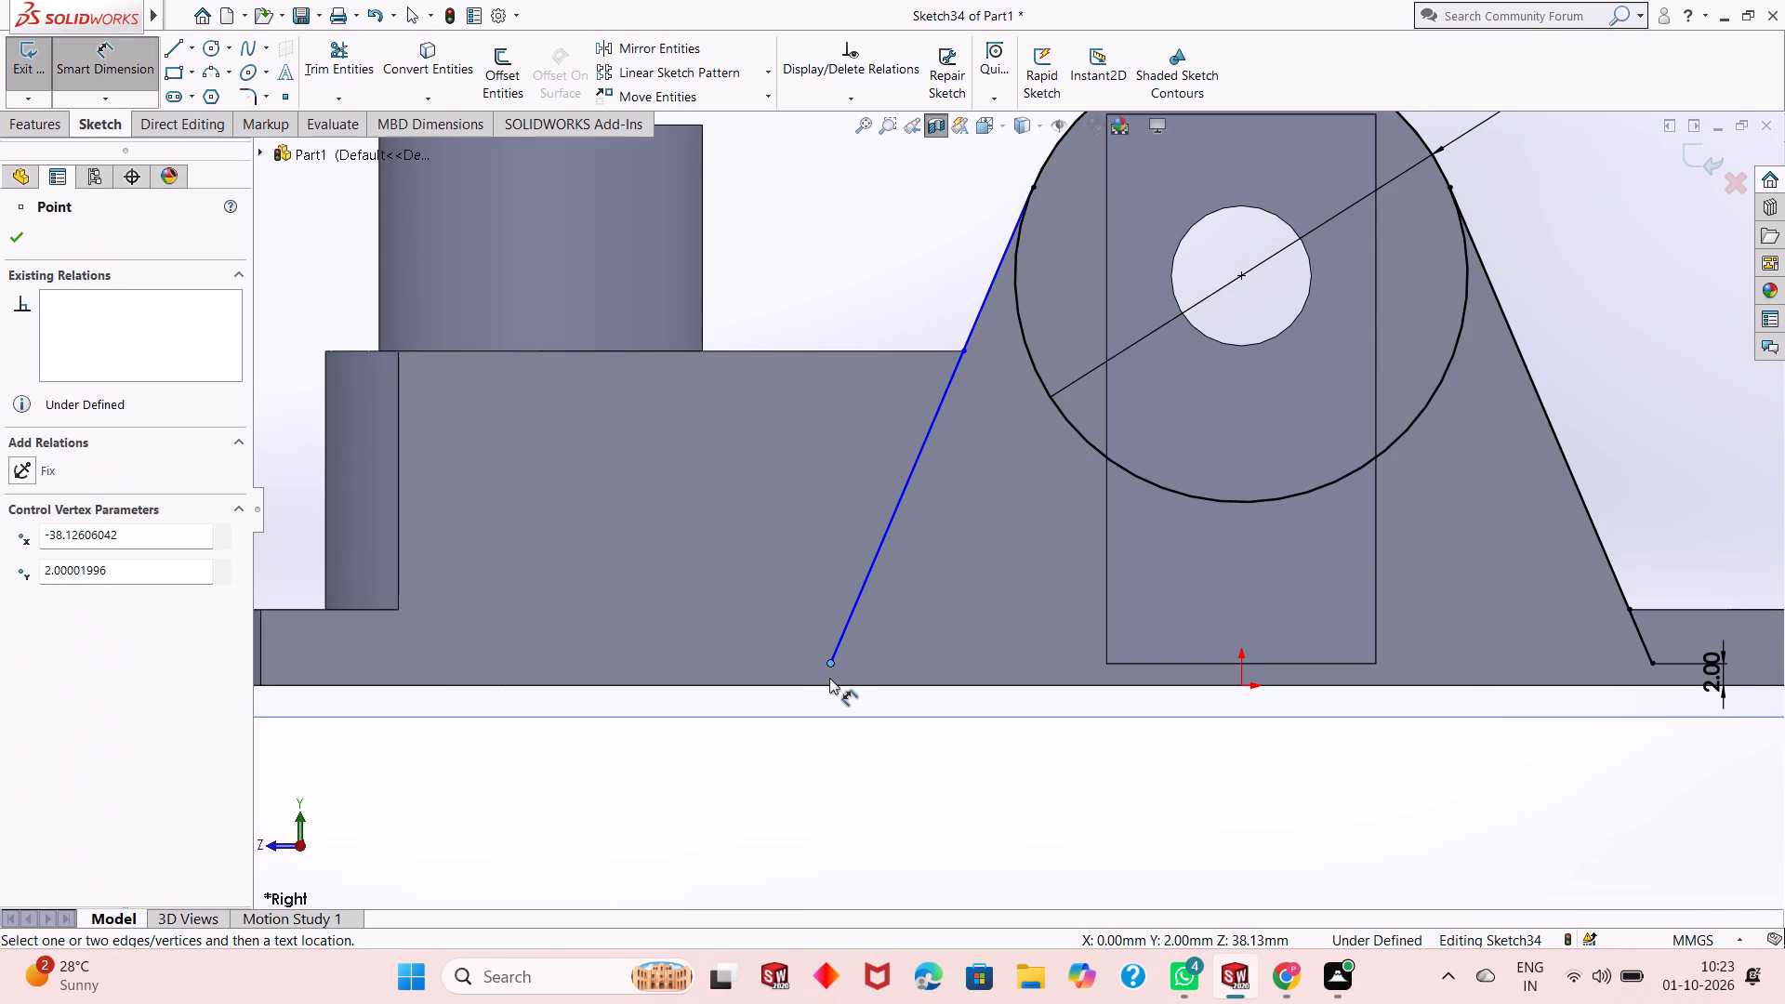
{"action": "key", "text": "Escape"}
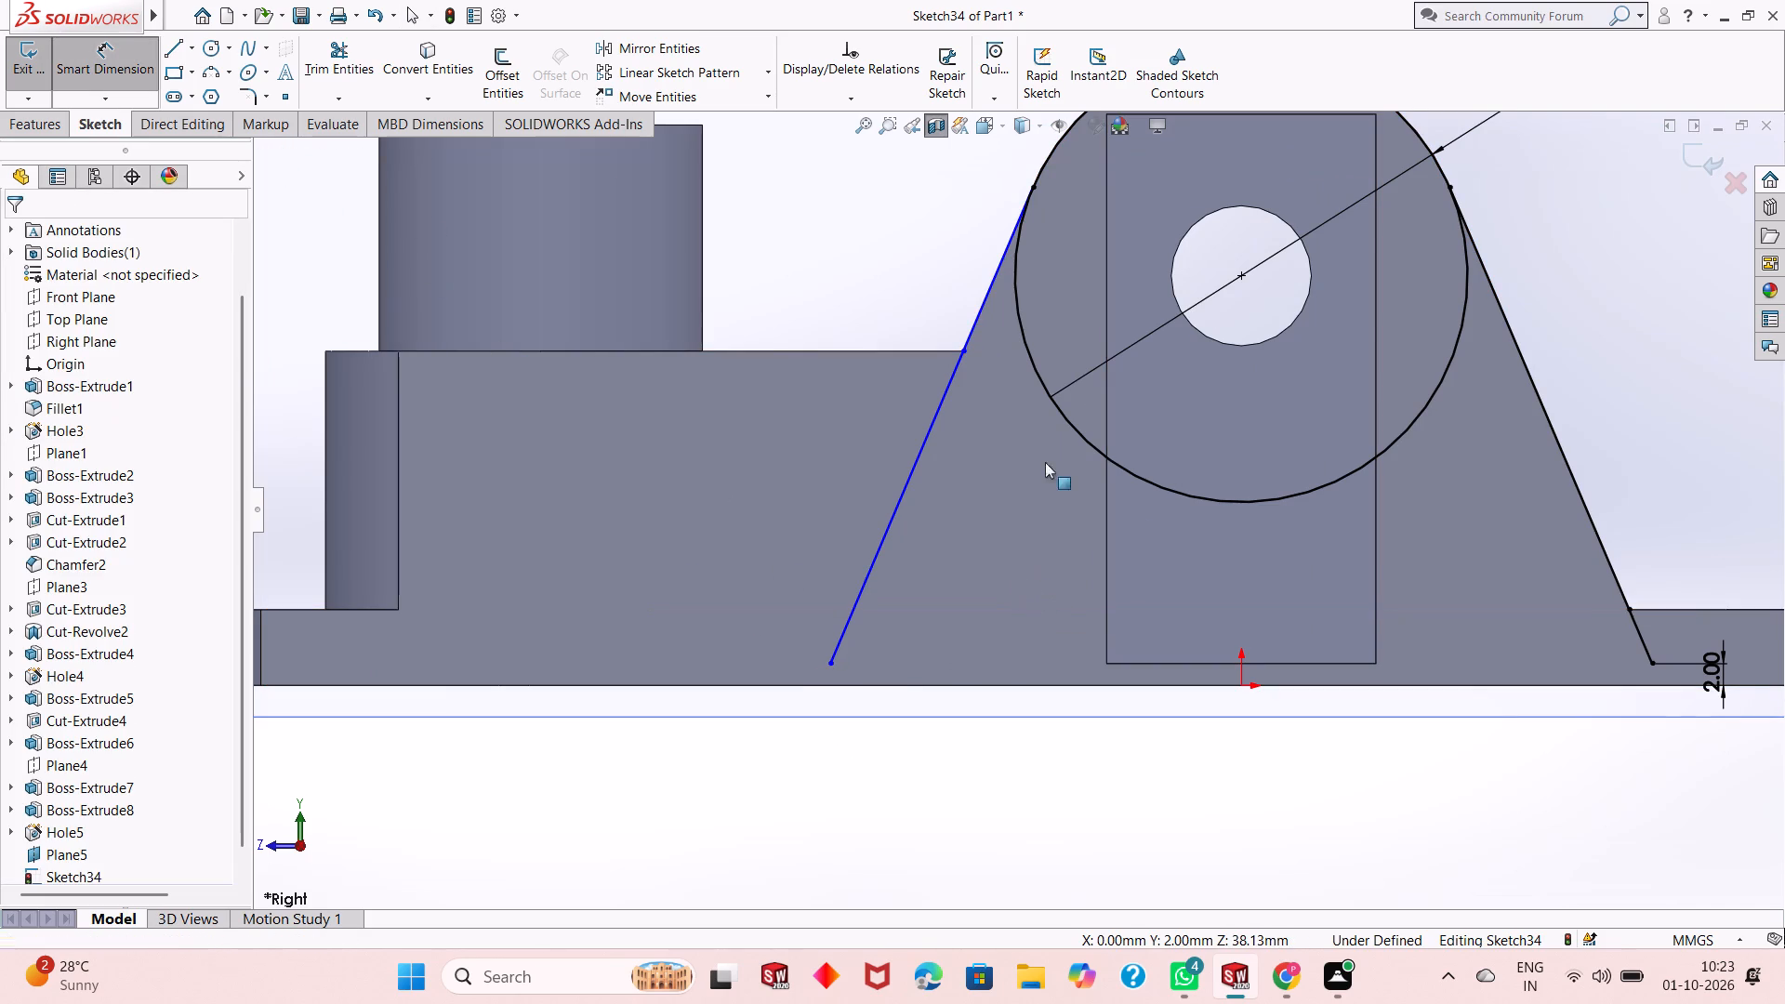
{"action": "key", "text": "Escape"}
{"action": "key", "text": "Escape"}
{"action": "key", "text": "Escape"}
Add a tangent relation between the short upper slanted segment on the round boss side and the 42 mm circle.
{"action": "left_click", "coordinate": [984, 297]}
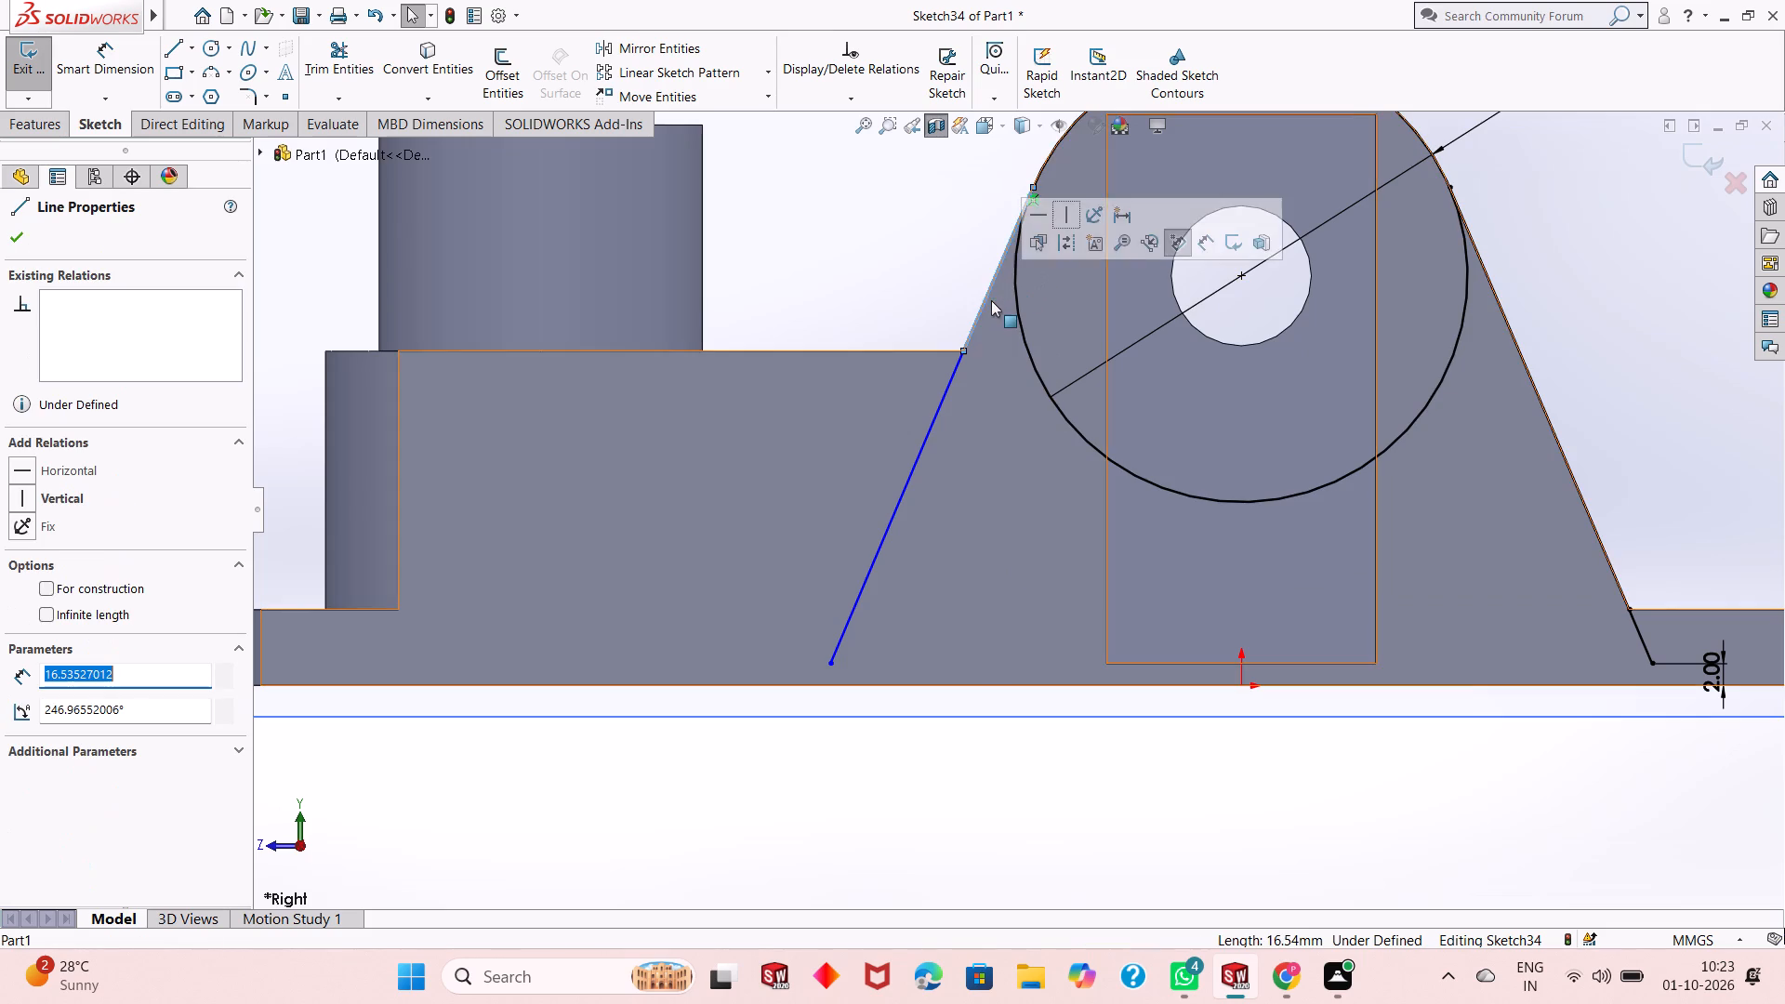
{"action": "left_click", "coordinate": [1021, 321], "text": "ctrl"}
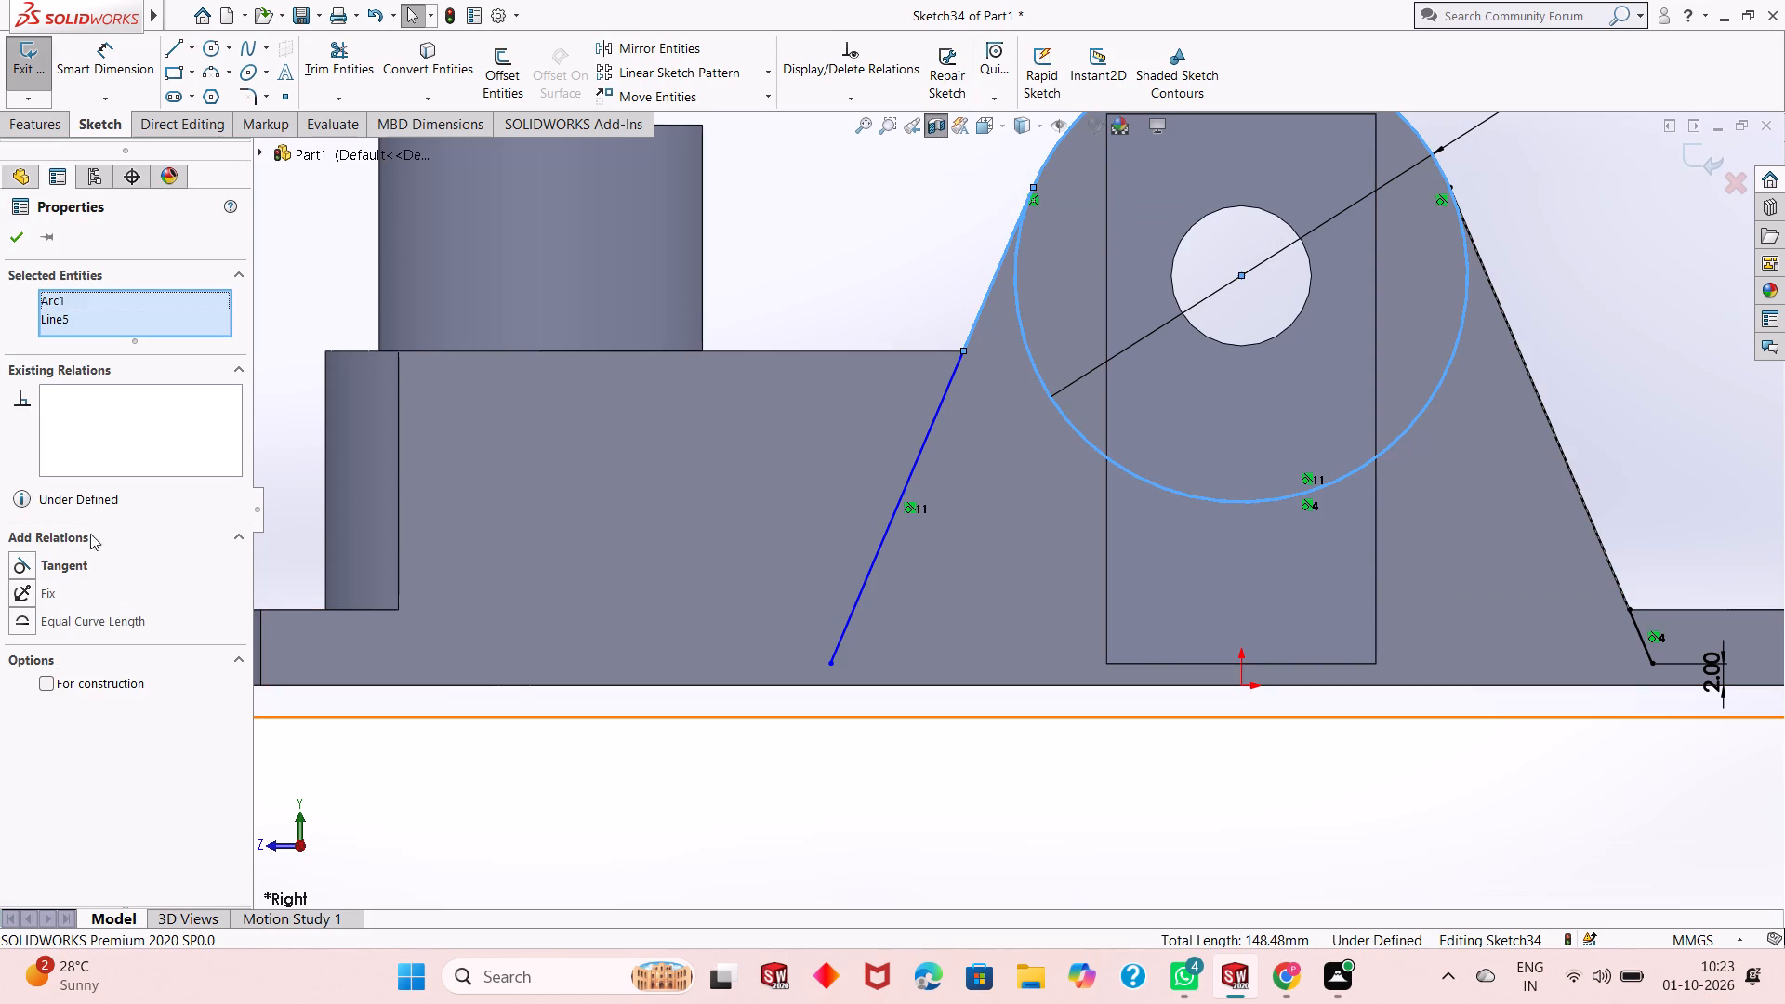
{"action": "left_click", "coordinate": [22, 561]}
{"action": "left_click", "coordinate": [13, 239]}
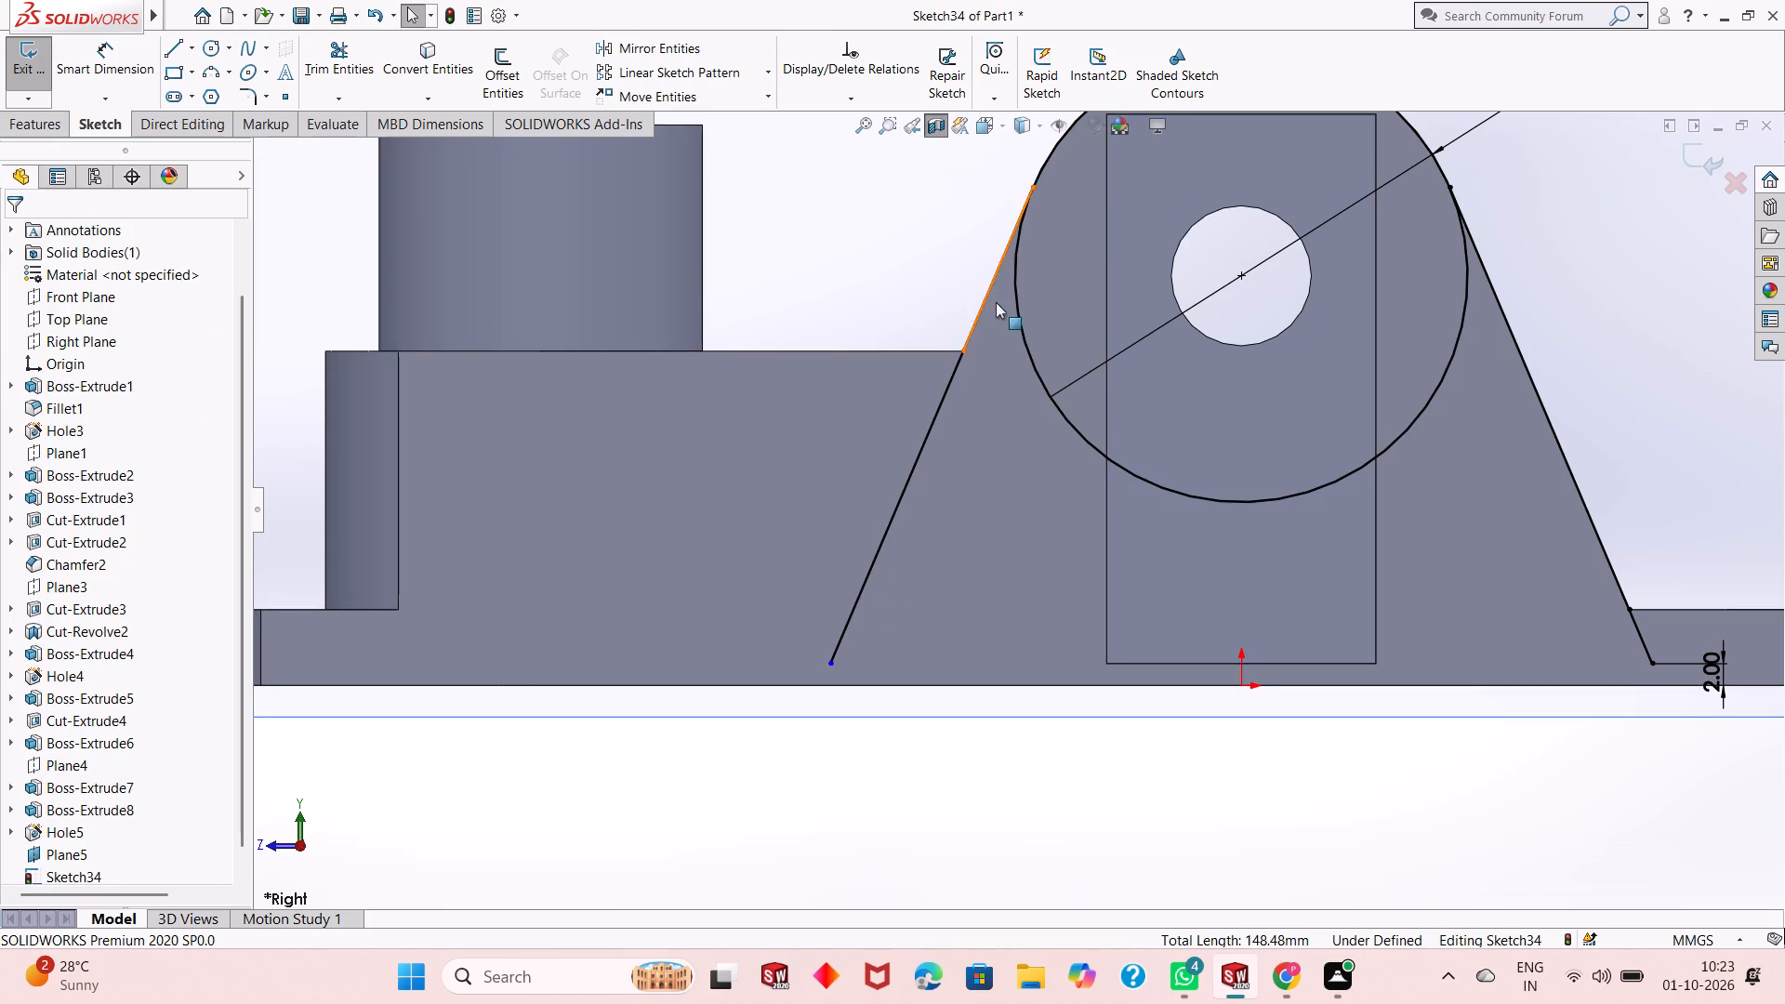
Dimension the lower endpoint of the slanted line on the round boss side at 2 mm above the base's bottom edge.
{"action": "left_click", "coordinate": [113, 64]}
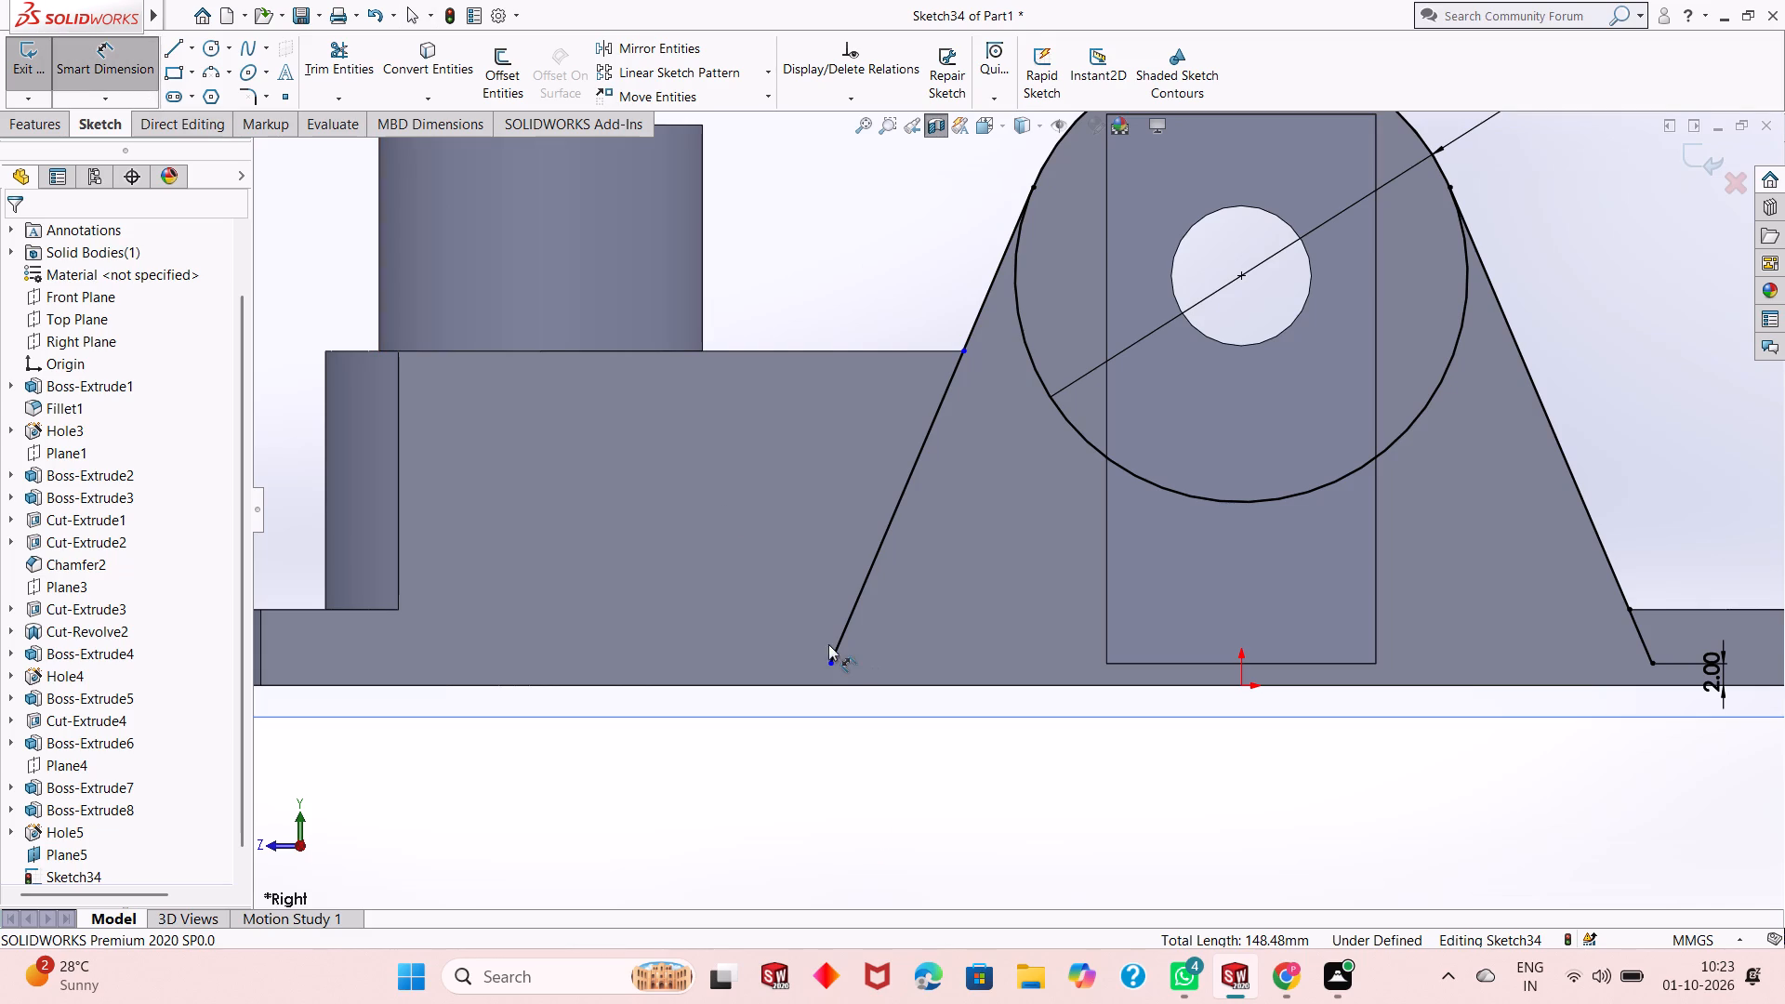
{"action": "left_click", "coordinate": [828, 662]}
{"action": "left_click", "coordinate": [829, 680]}
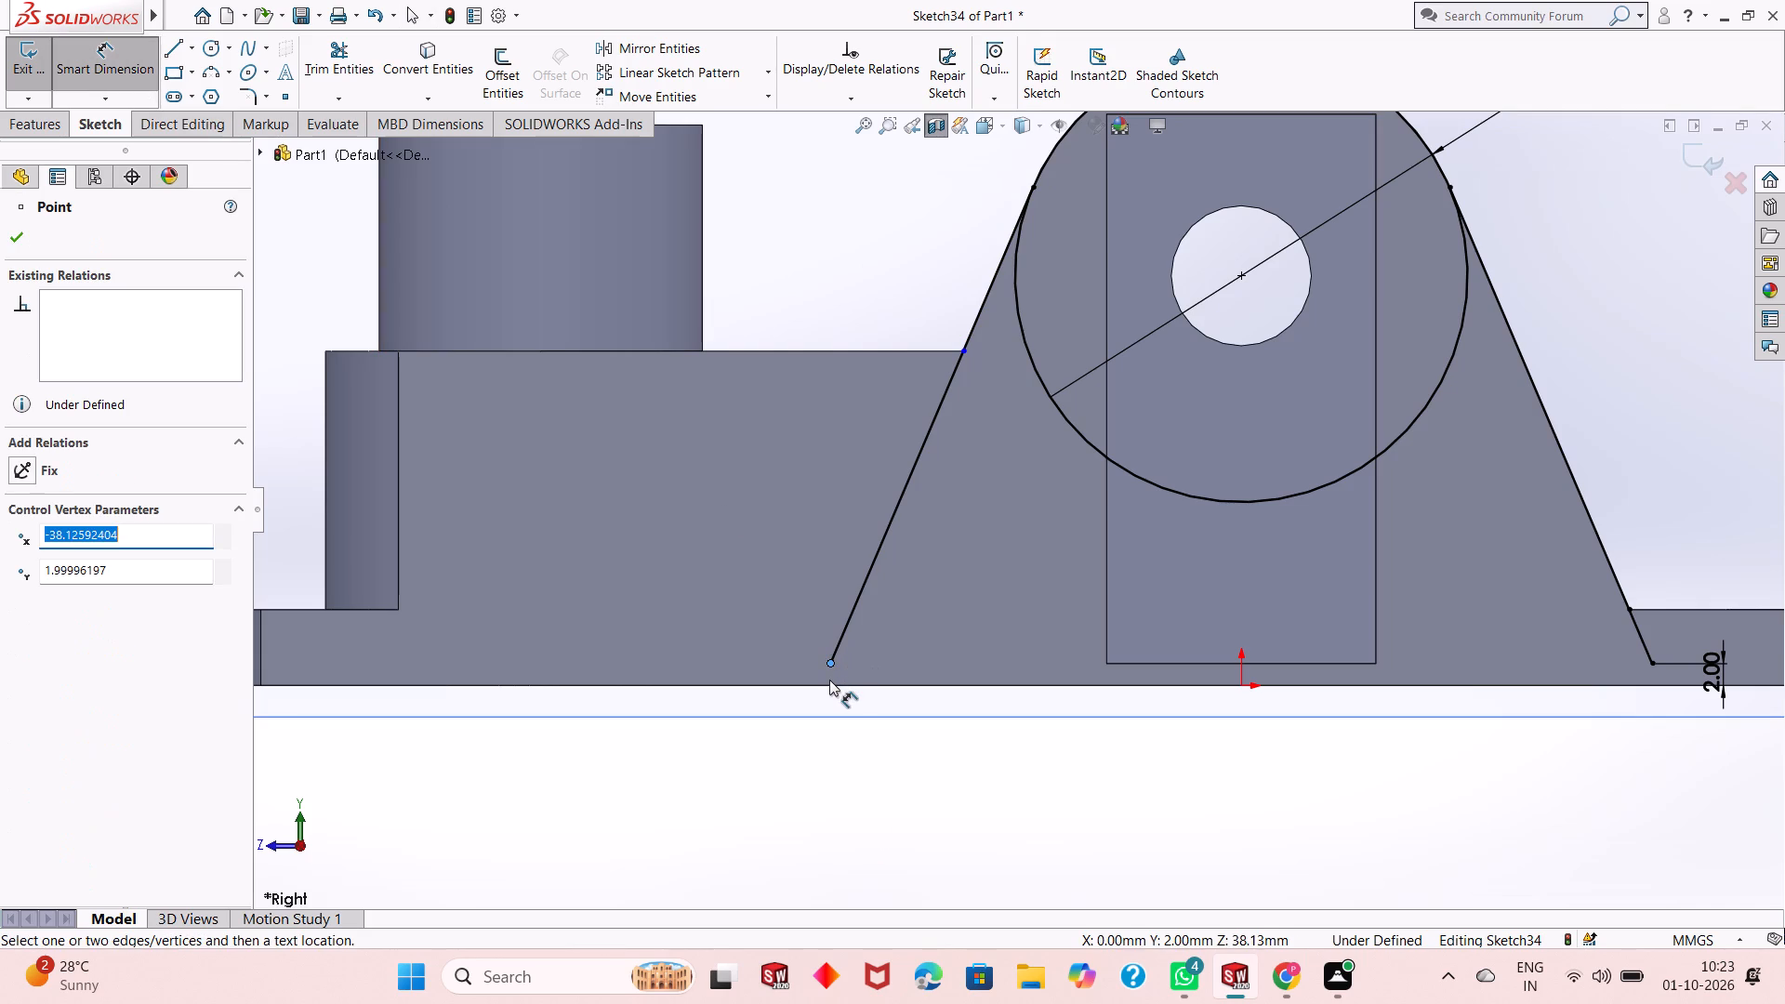
{"action": "left_click", "coordinate": [830, 685]}
{"action": "left_click", "coordinate": [897, 678]}
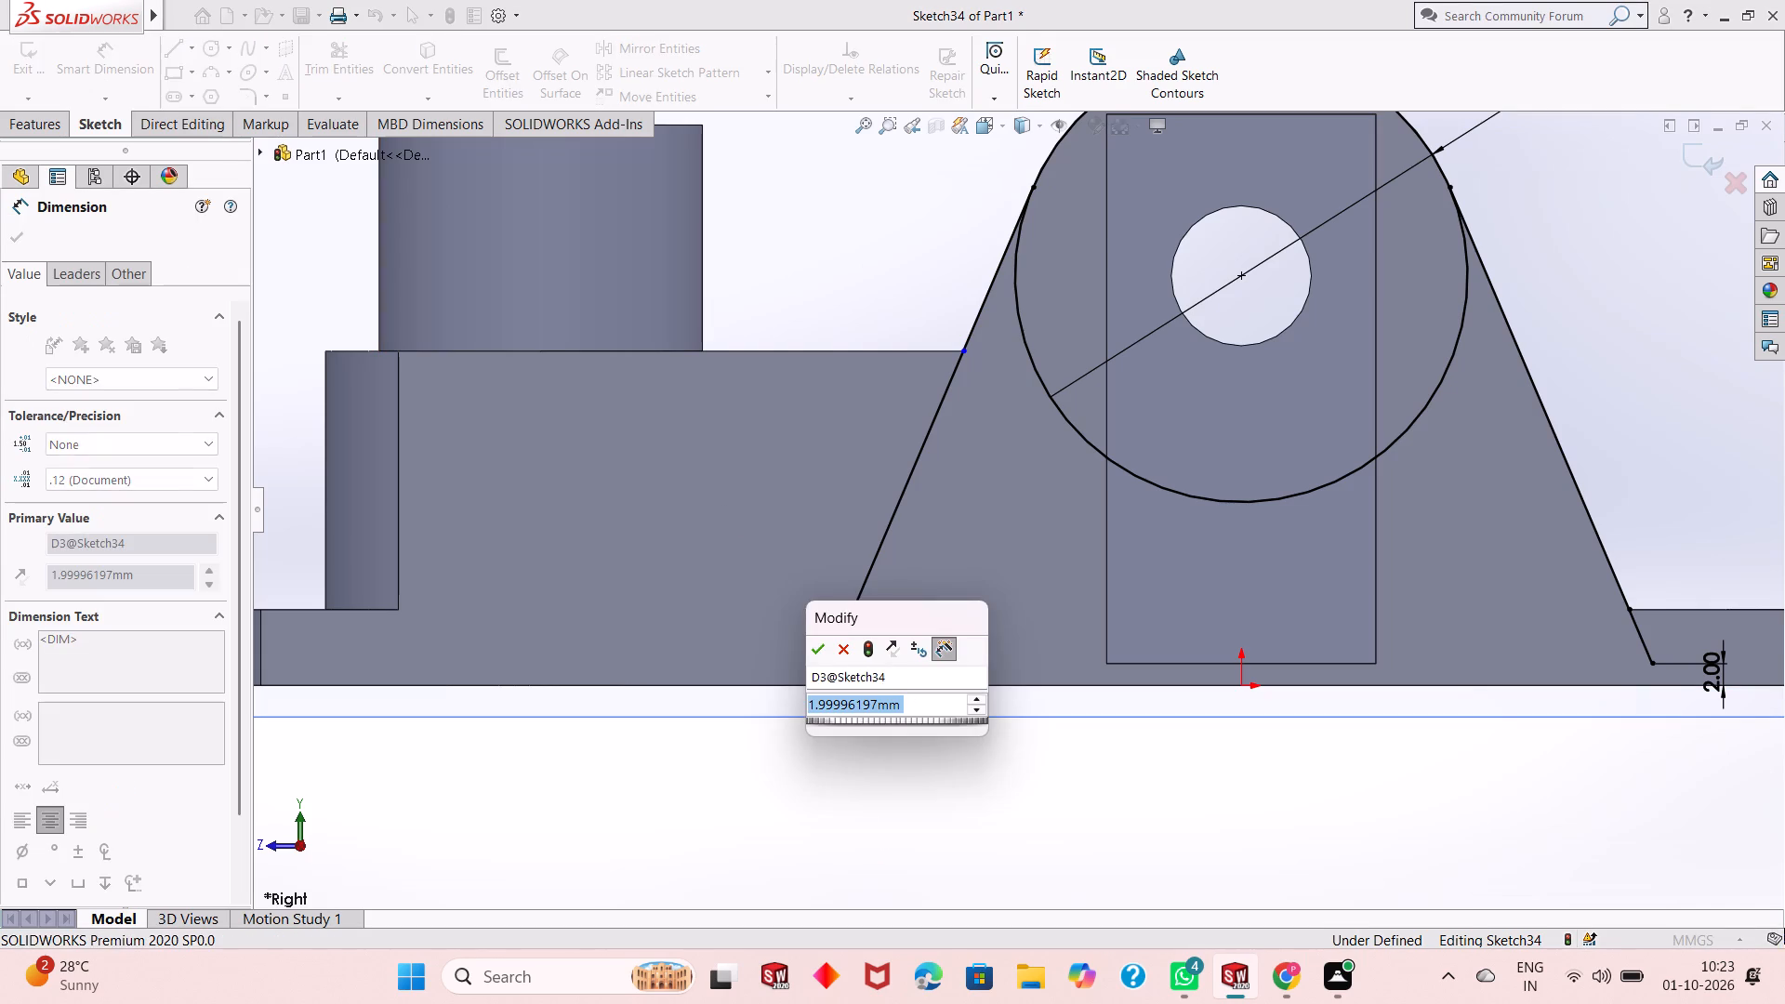
{"action": "key", "text": "Return"}
{"action": "scroll", "coordinate": [882, 671], "scroll_direction": "up", "scroll_amount": 1}
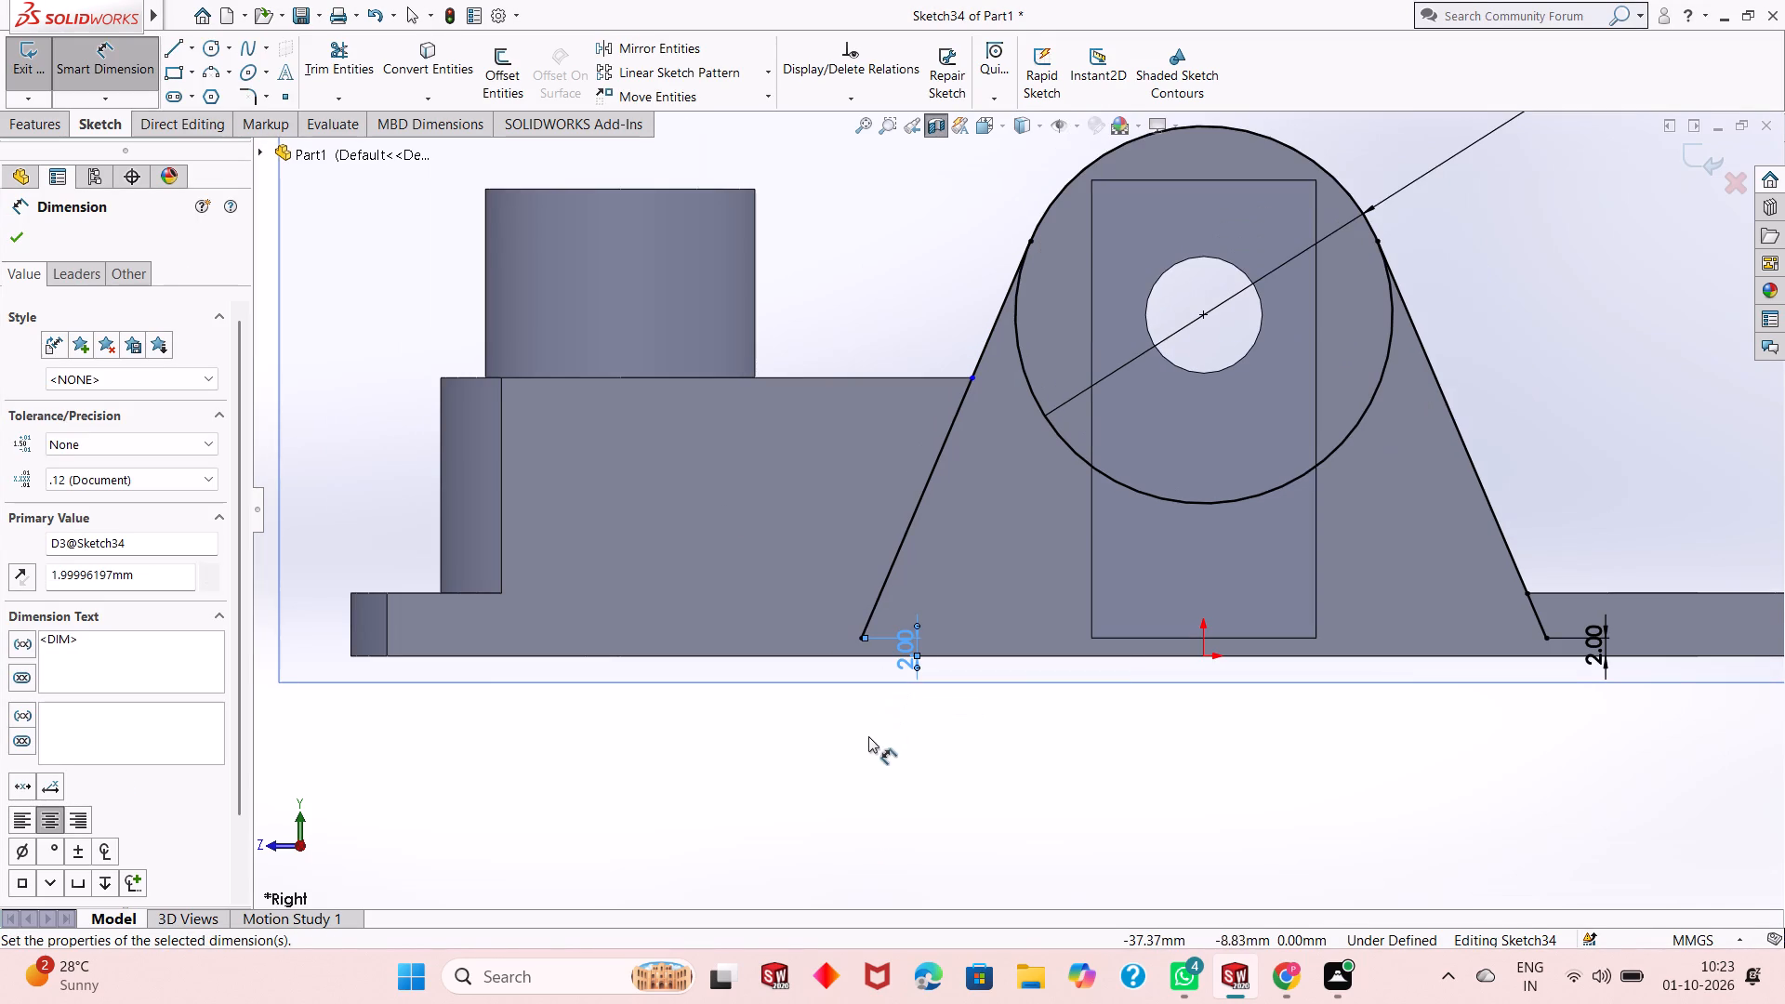
{"action": "right_click", "coordinate": [867, 737]}
{"action": "left_click", "coordinate": [922, 800]}
Dimension the vertical height of the short upper slanted segment beside the circle, keeping its drawn value.
{"action": "scroll", "coordinate": [942, 535], "scroll_direction": "up", "scroll_amount": 2}
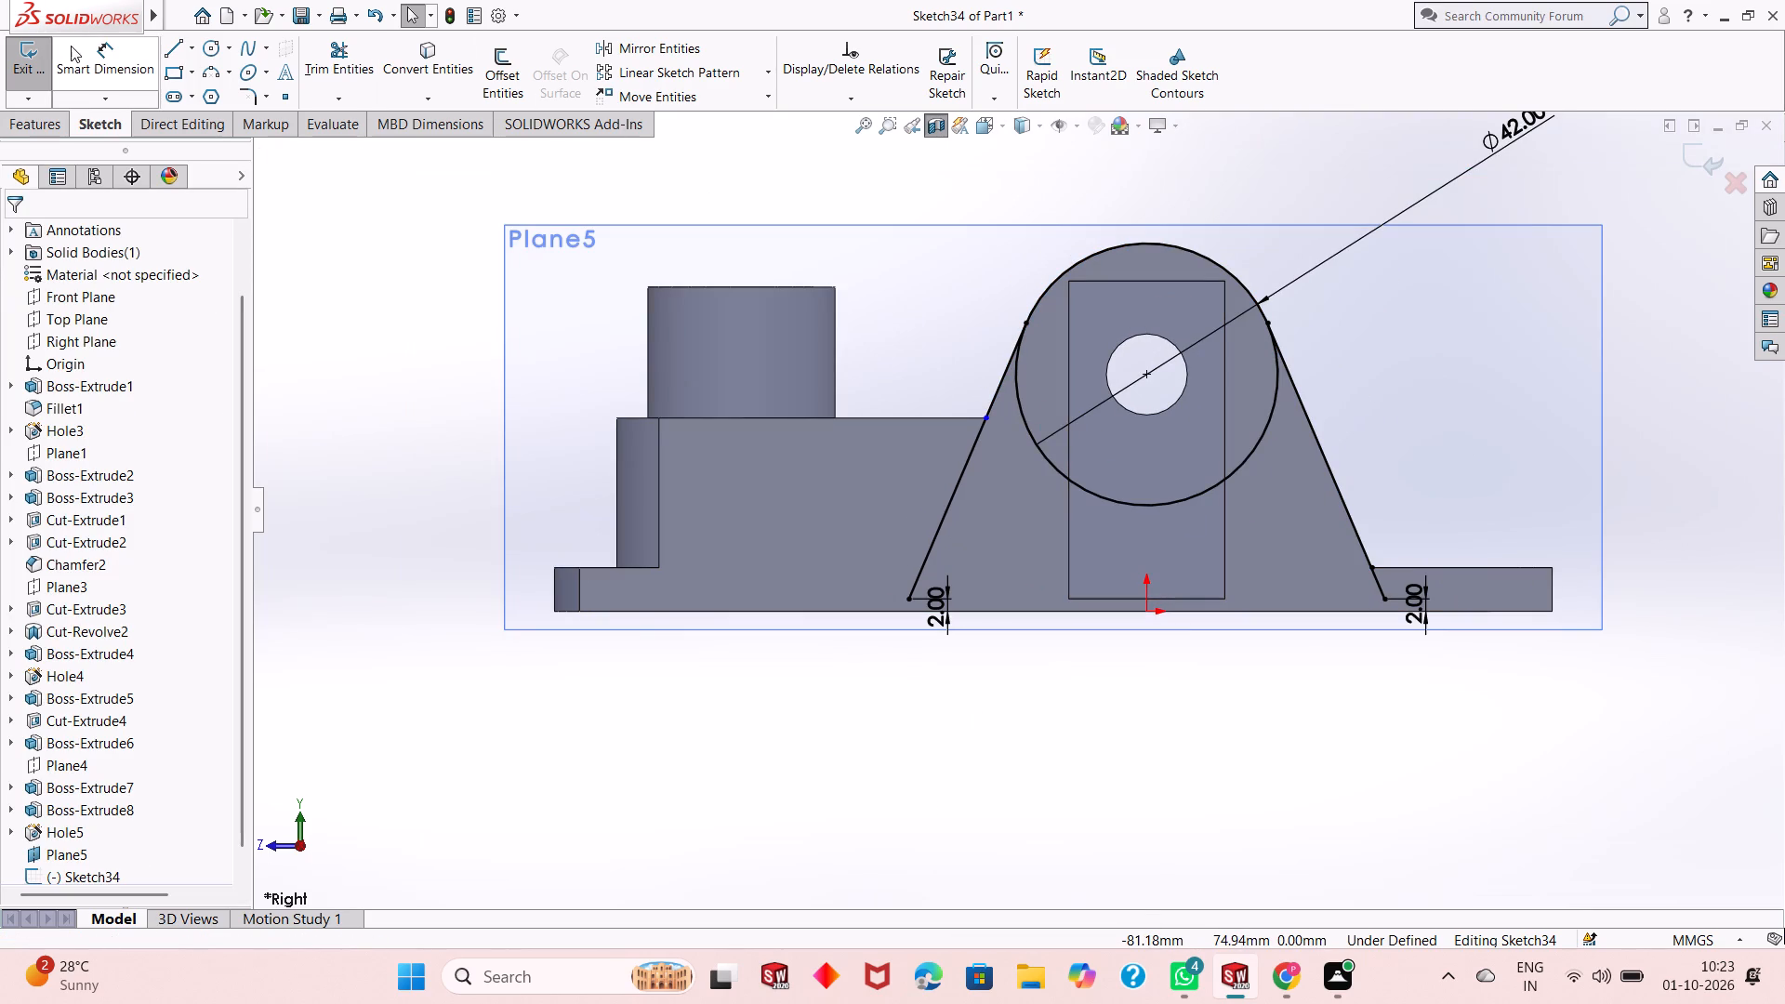
{"action": "left_click", "coordinate": [101, 59]}
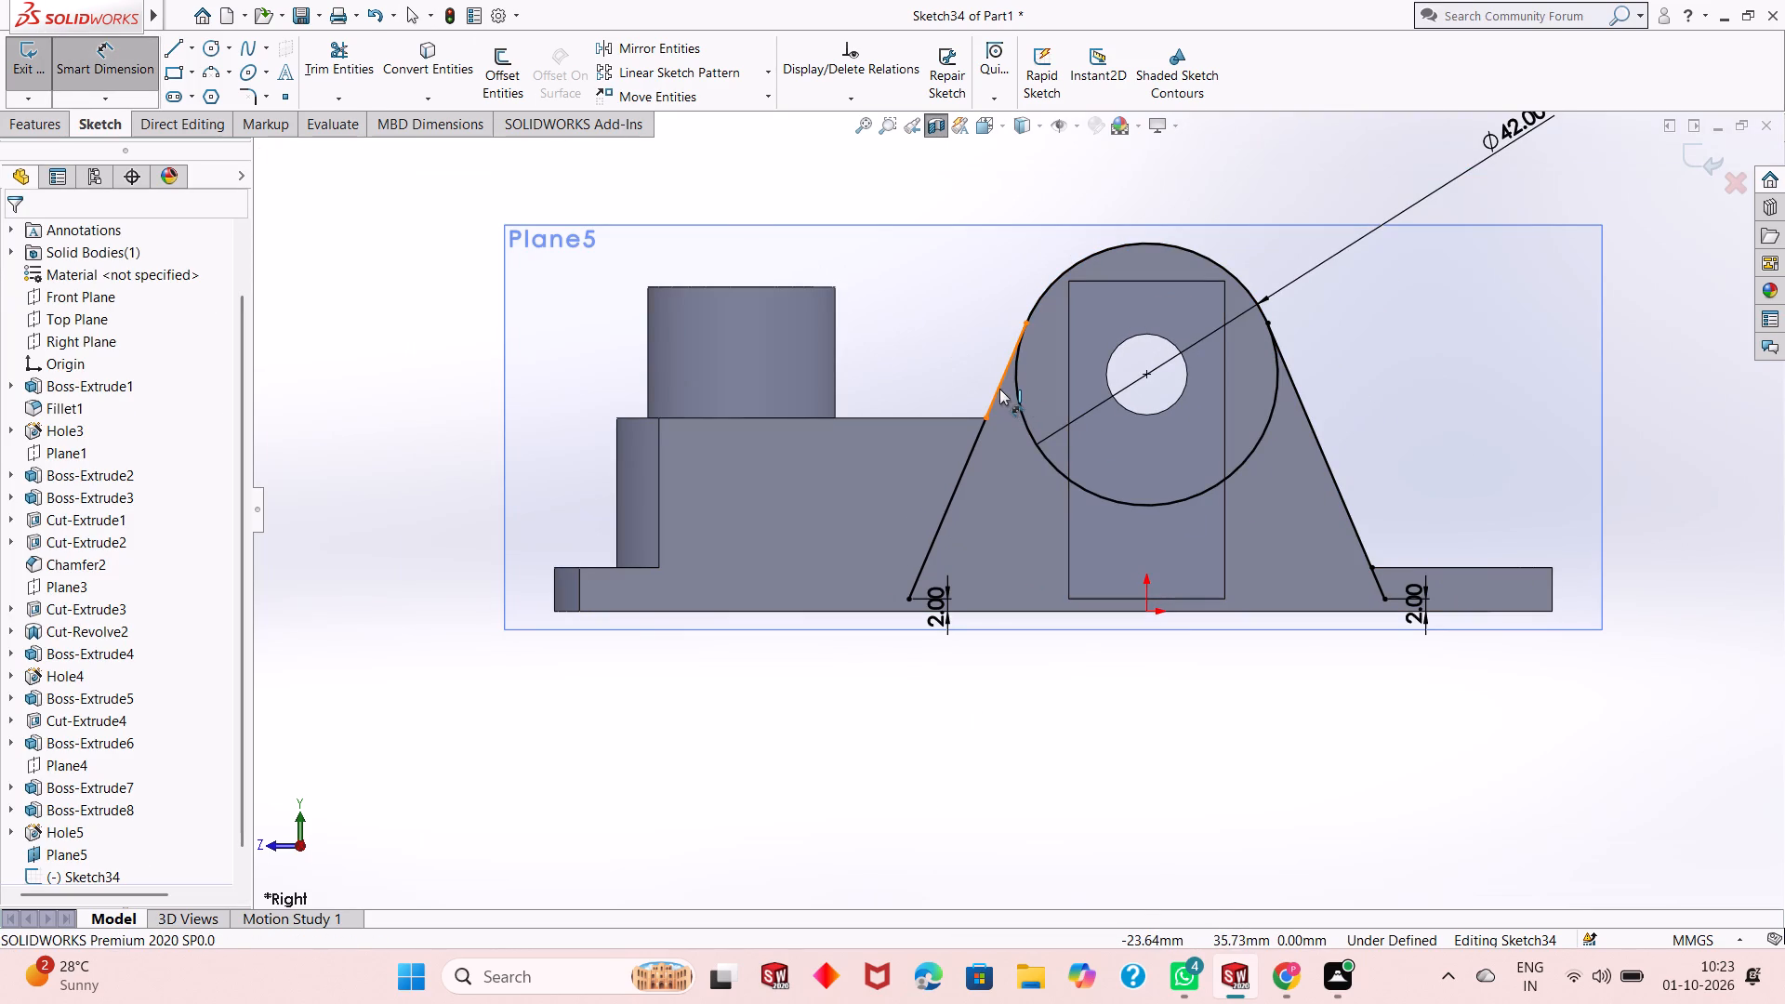
{"action": "left_click", "coordinate": [999, 389]}
{"action": "left_click", "coordinate": [974, 356]}
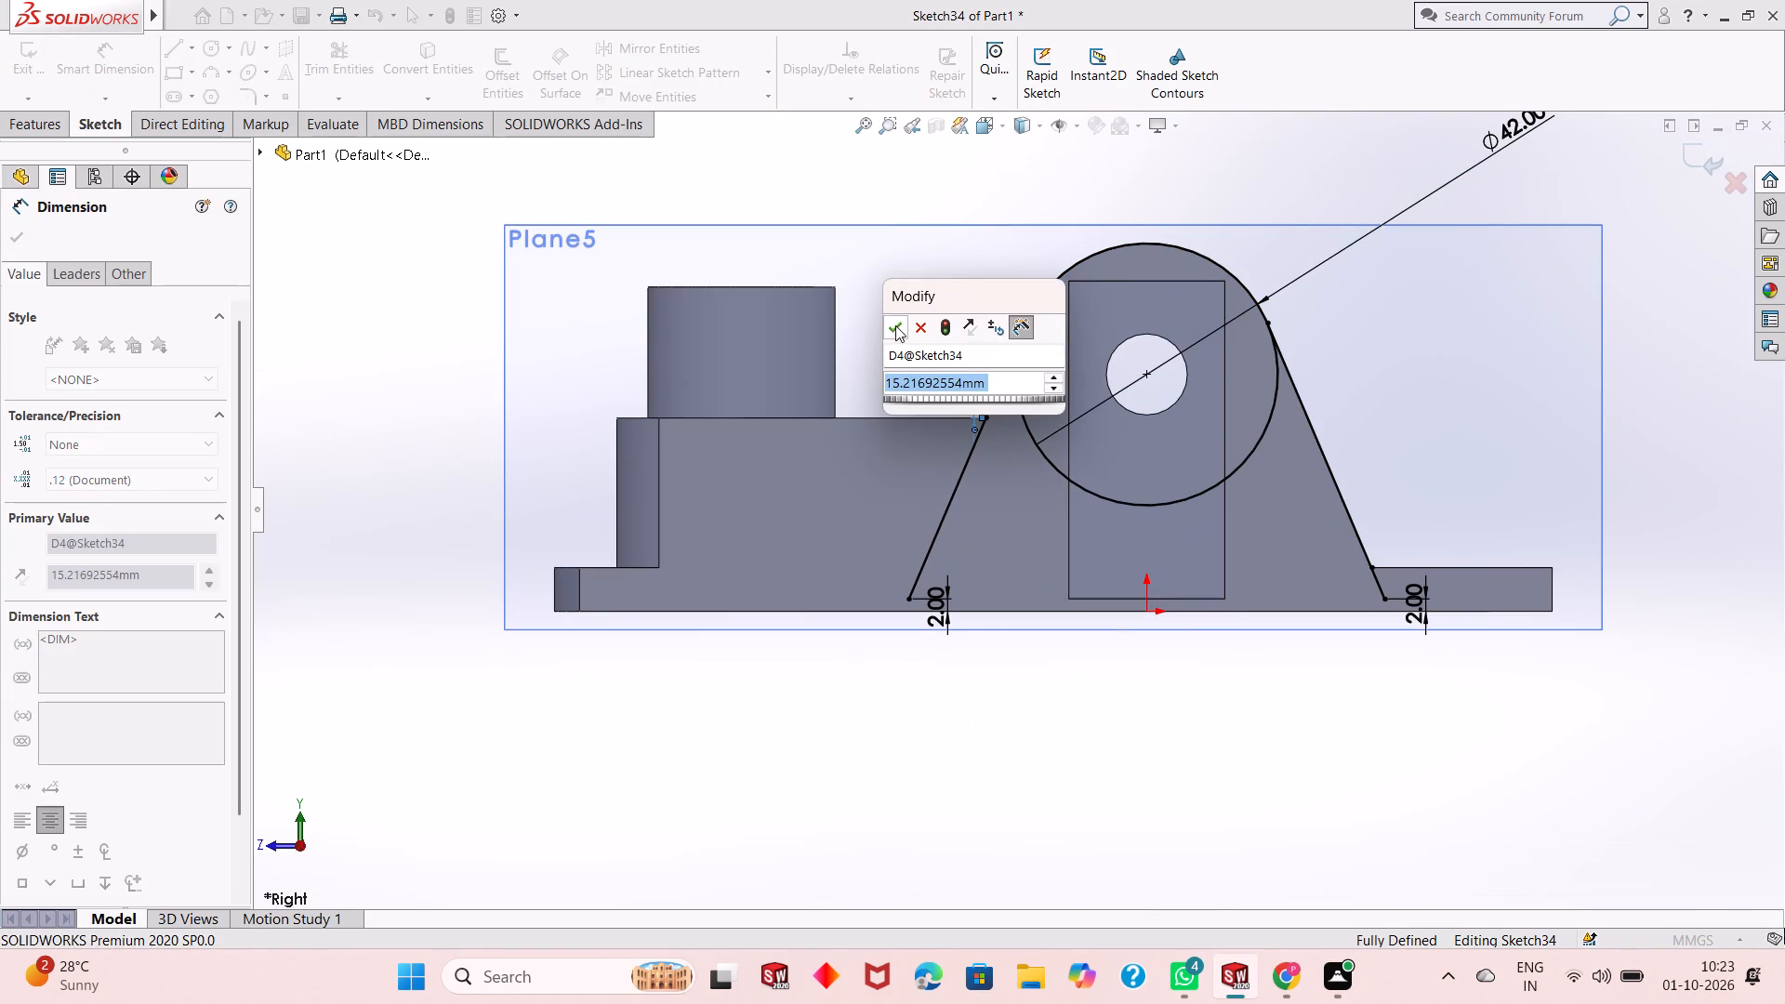
{"action": "left_click", "coordinate": [894, 326]}
{"action": "key", "text": "Escape"}
{"action": "key", "text": "Escape"}
{"action": "key", "text": "Escape"}
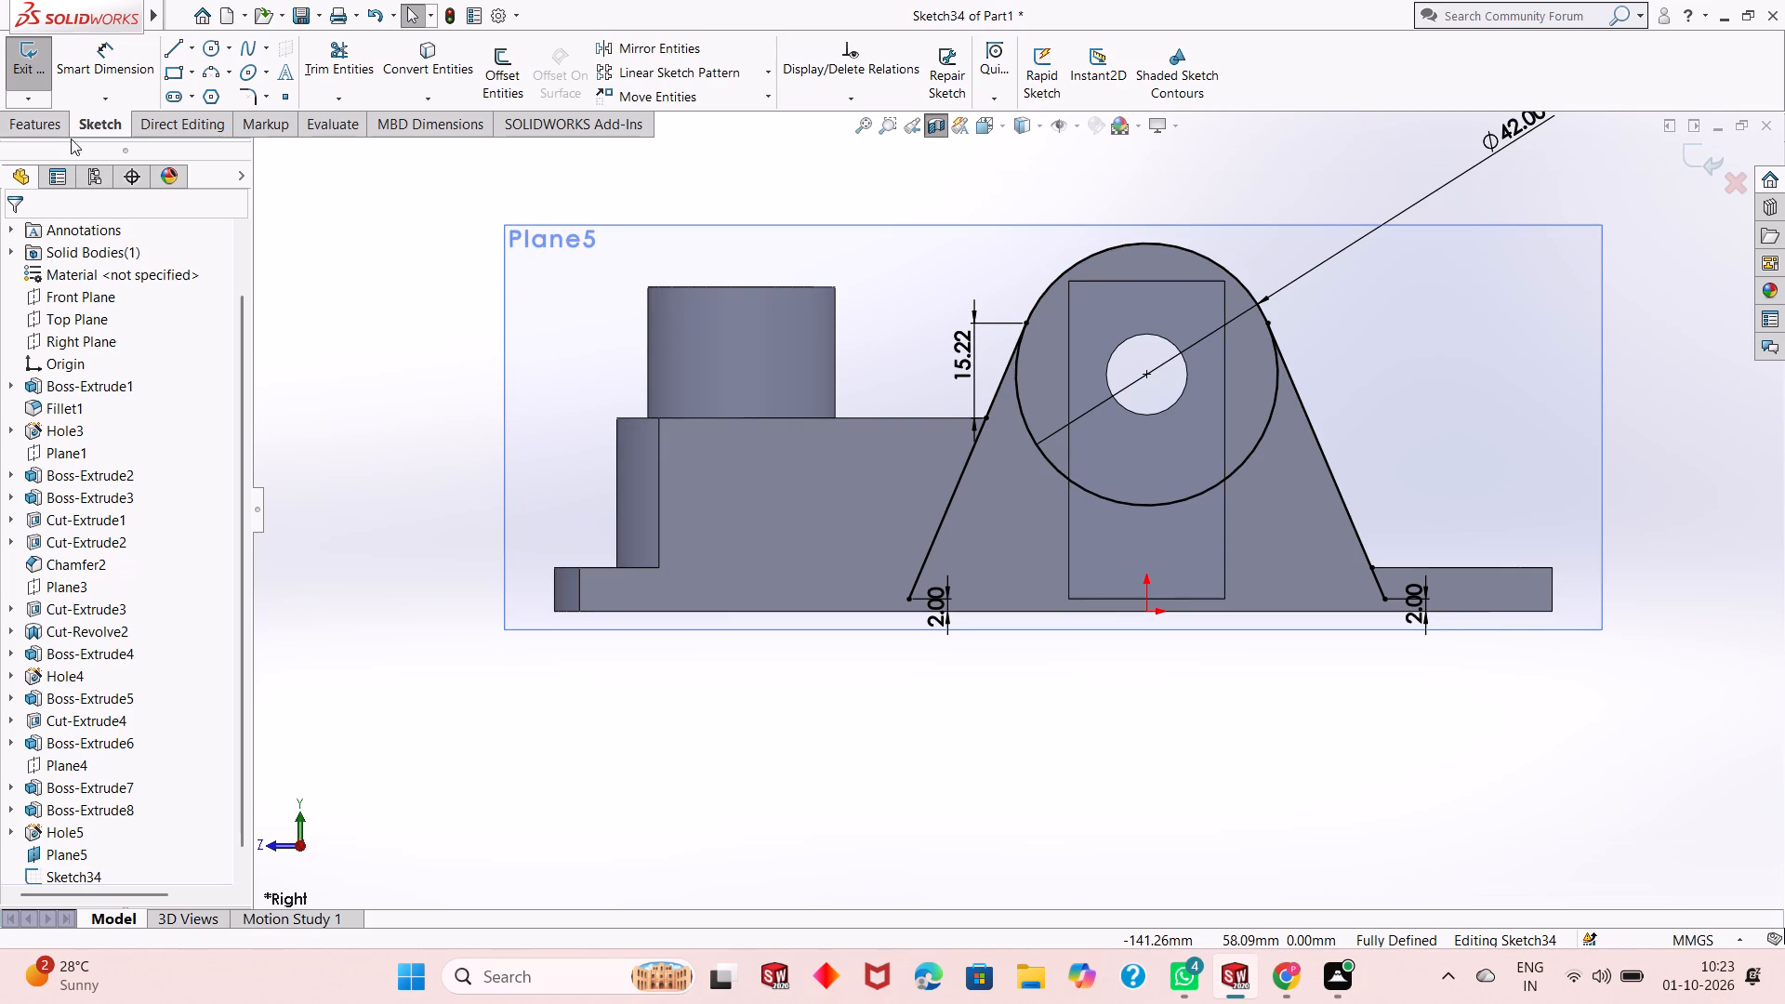
Sketch a horizontal line about 49 mm from that slanted line's lower endpoint under the round boss, ending with a 2 mm vertical line to the base's bottom edge.
{"action": "left_click", "coordinate": [173, 46]}
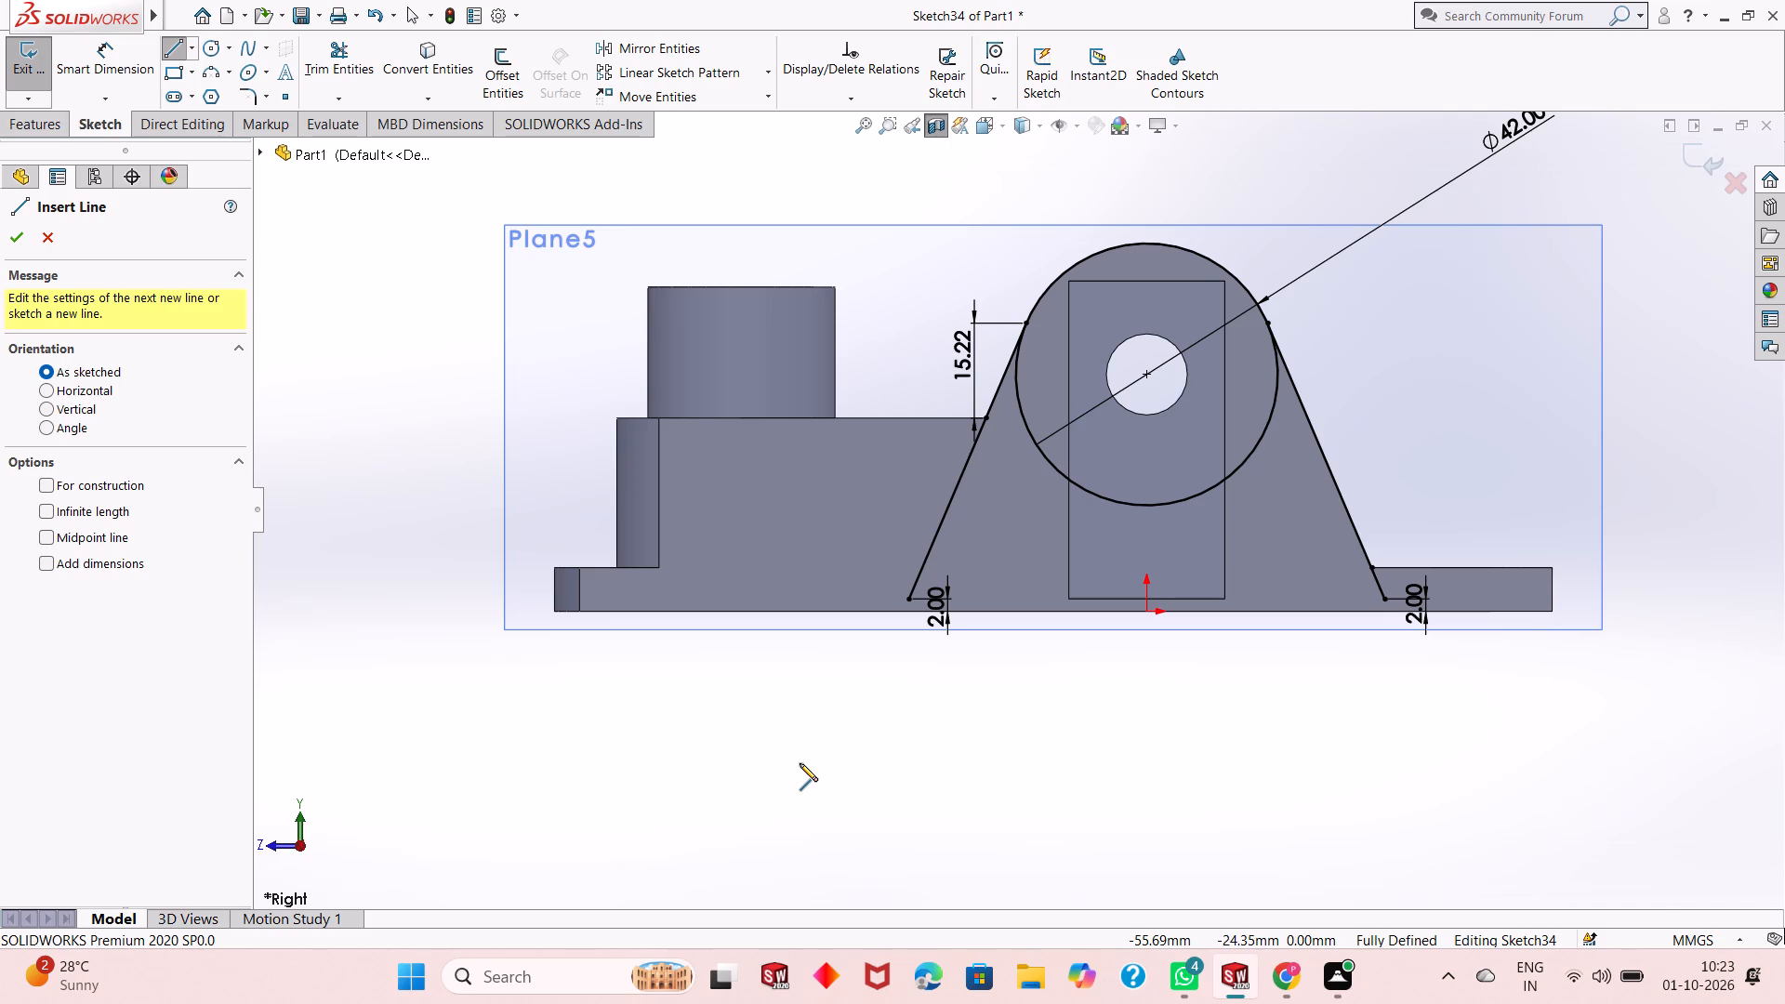
{"action": "left_click", "coordinate": [906, 600]}
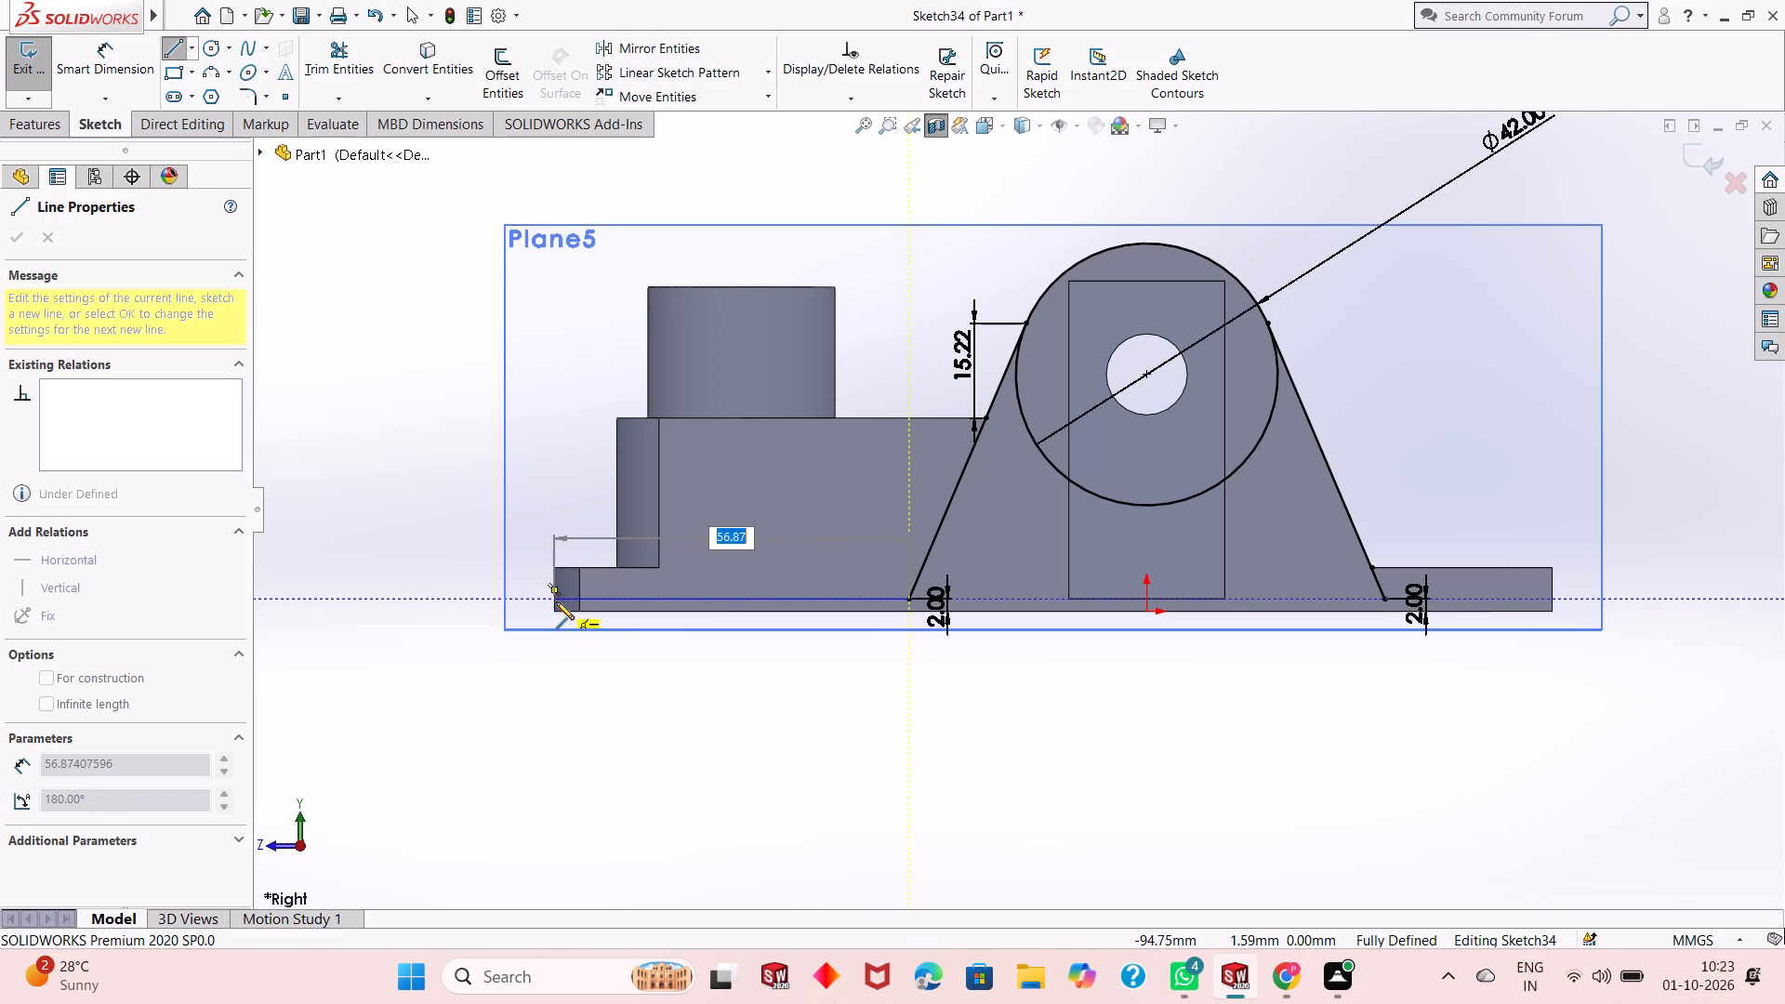
{"action": "left_click", "coordinate": [605, 600]}
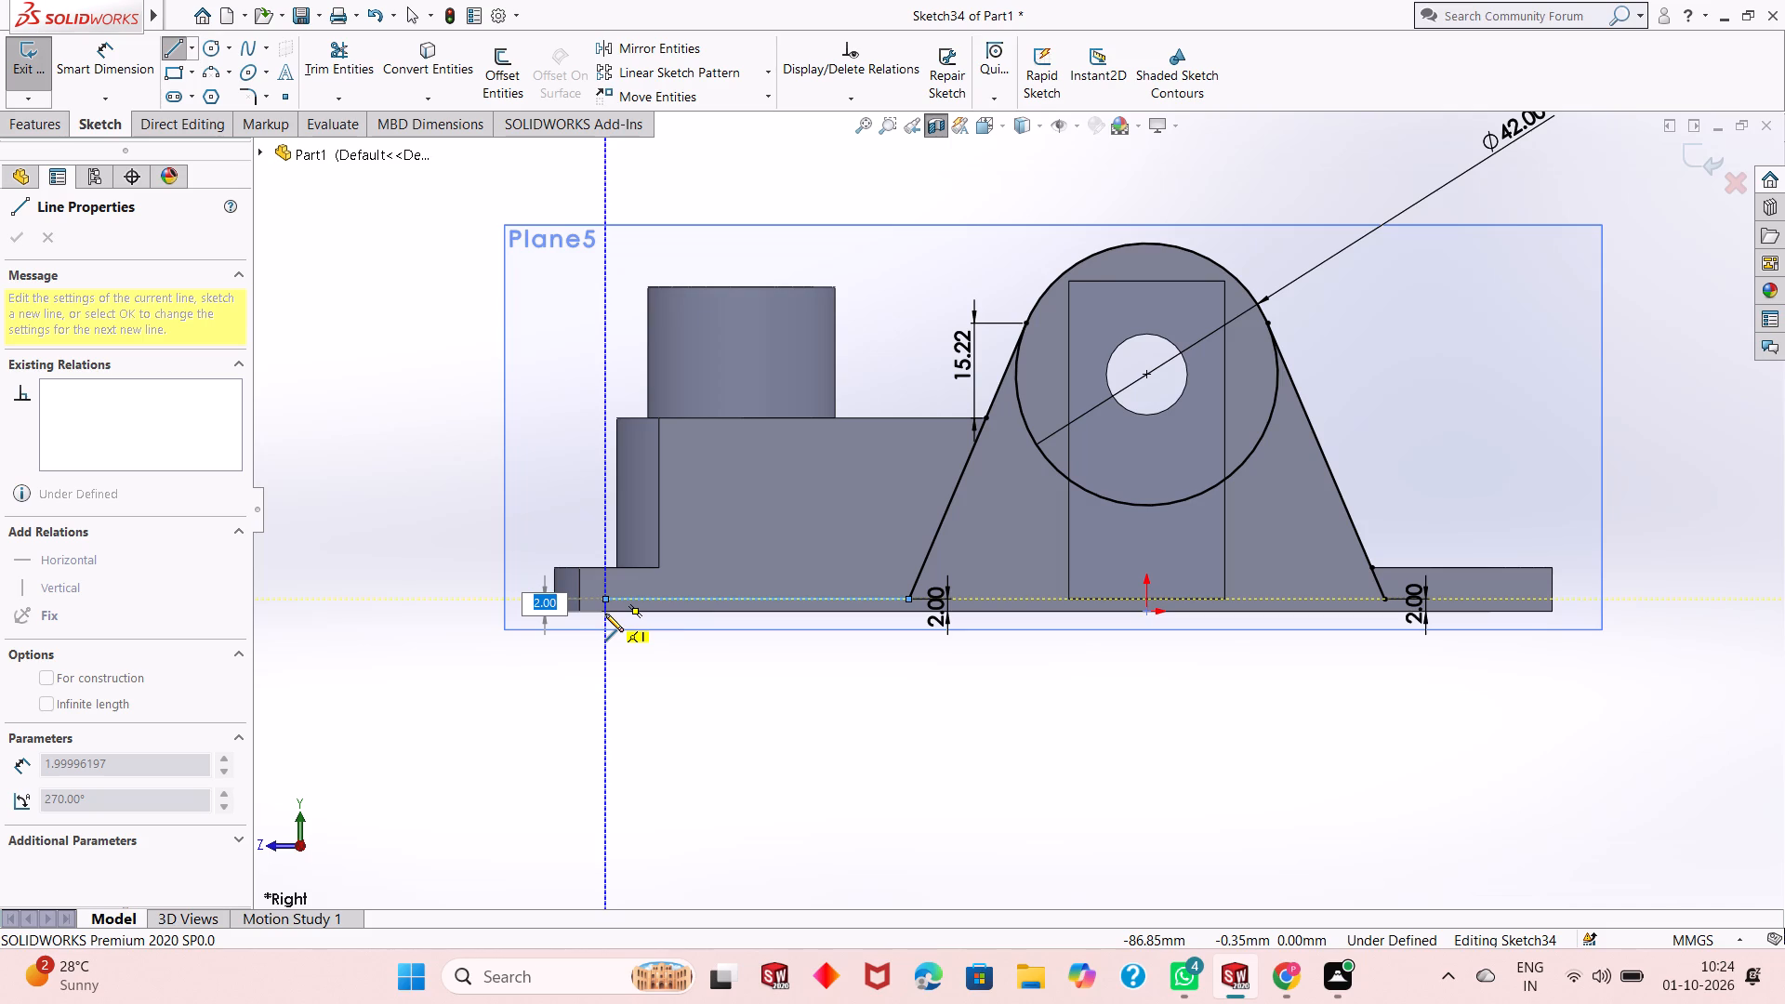
{"action": "left_click", "coordinate": [605, 614]}
{"action": "key", "text": "Escape"}
{"action": "key", "text": "Escape"}
{"action": "key", "text": "Escape"}
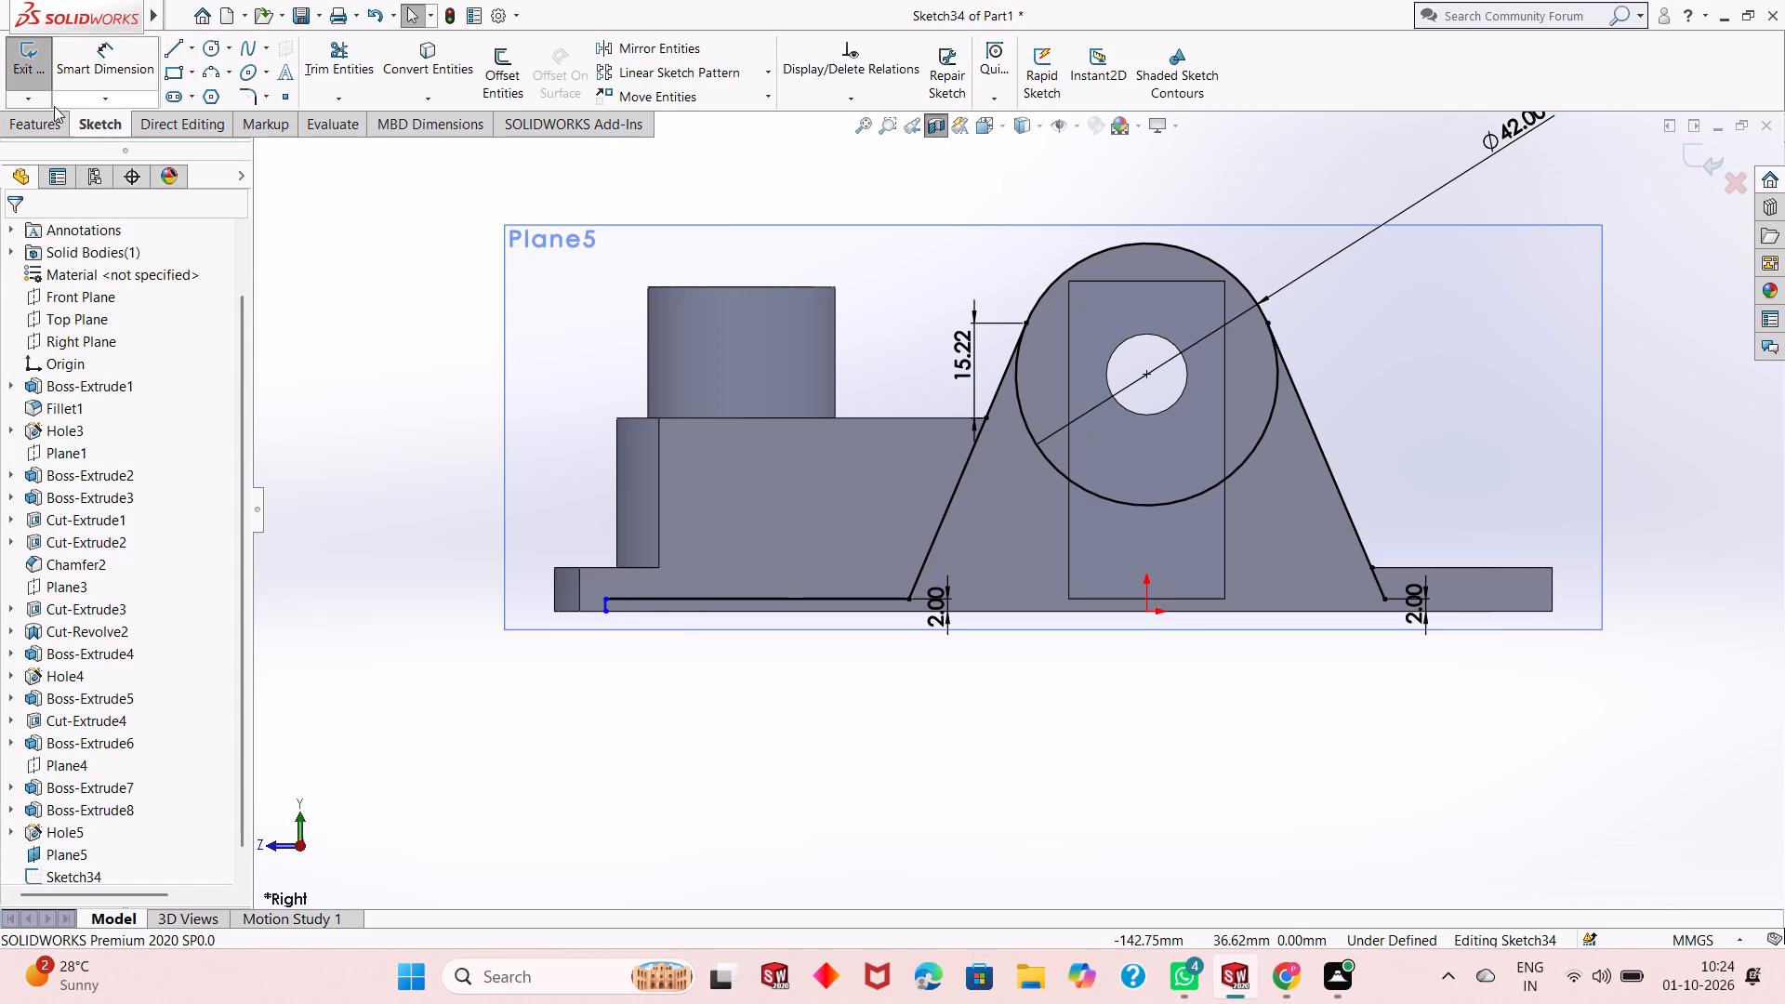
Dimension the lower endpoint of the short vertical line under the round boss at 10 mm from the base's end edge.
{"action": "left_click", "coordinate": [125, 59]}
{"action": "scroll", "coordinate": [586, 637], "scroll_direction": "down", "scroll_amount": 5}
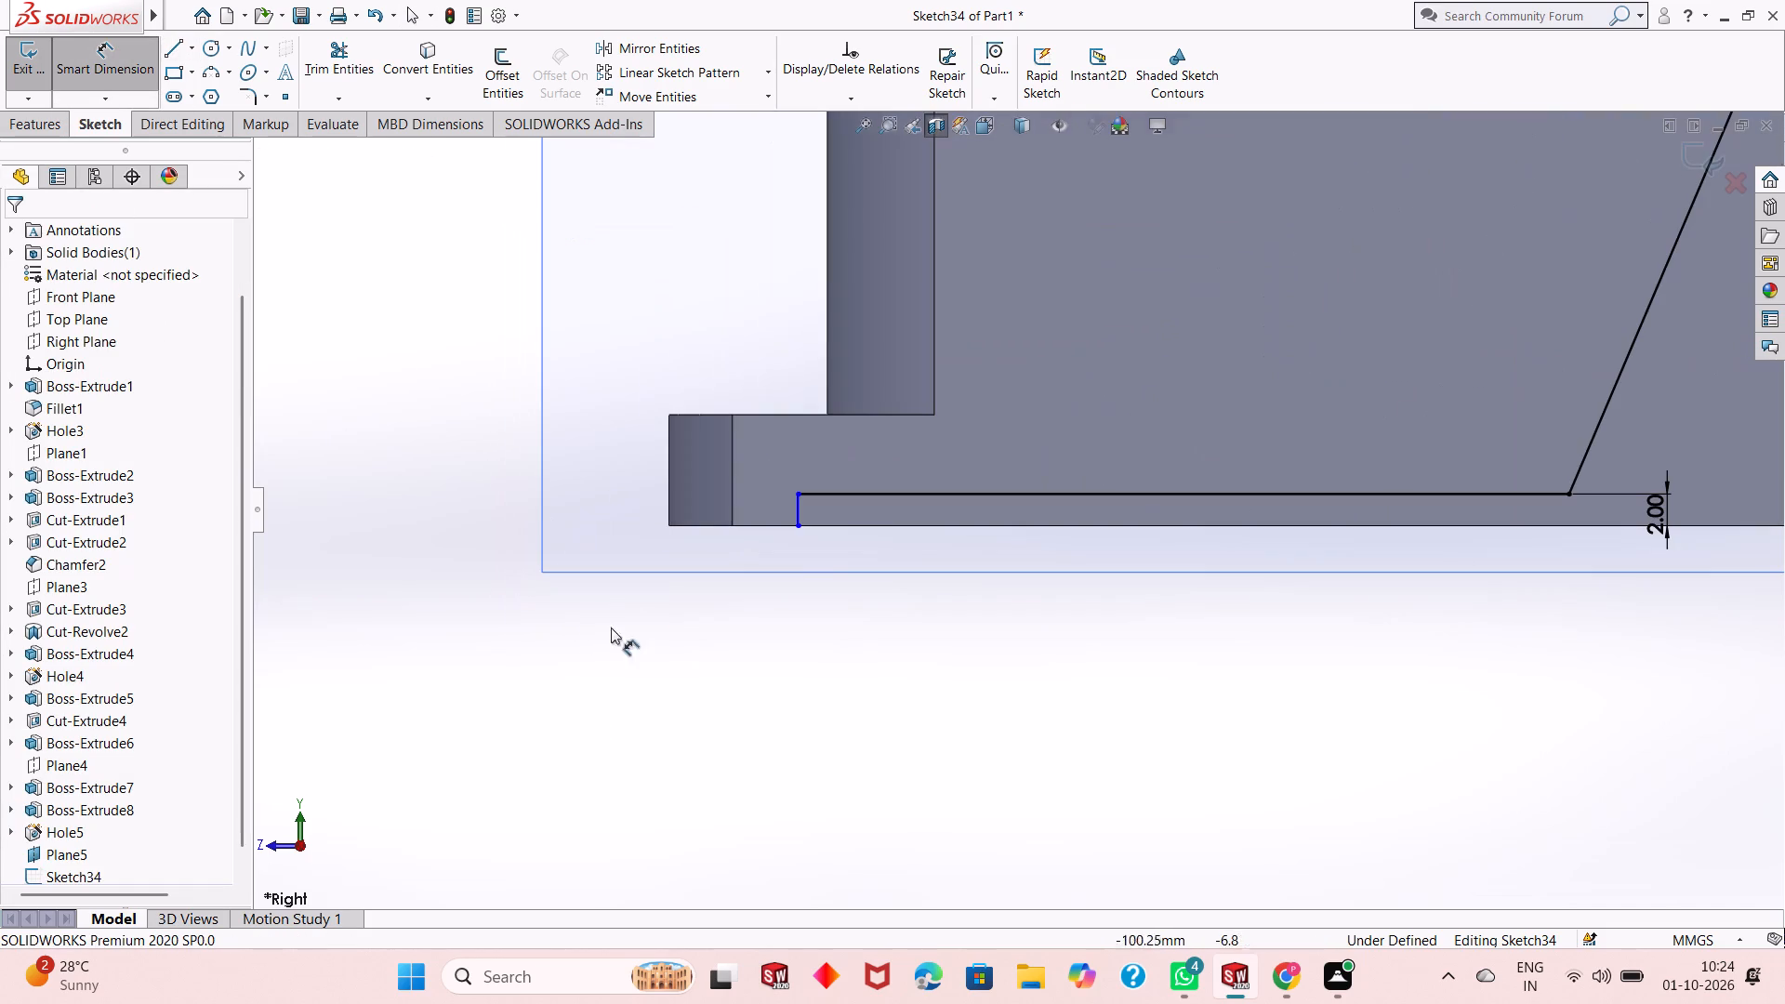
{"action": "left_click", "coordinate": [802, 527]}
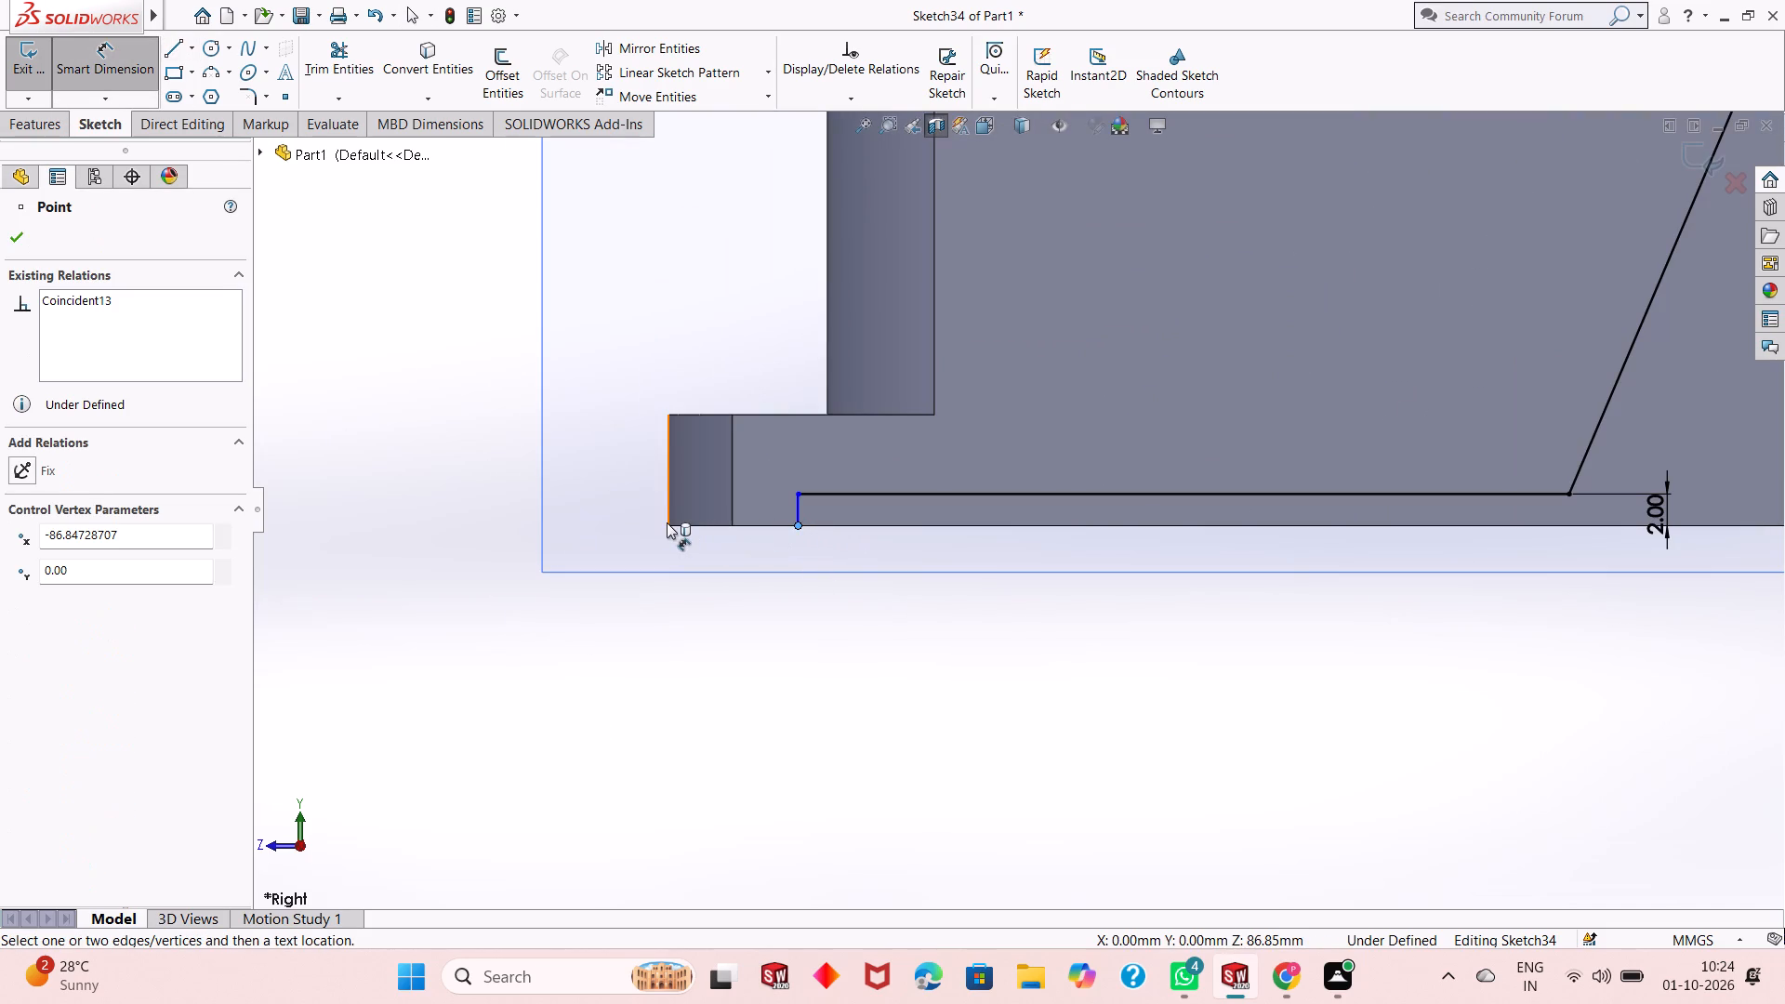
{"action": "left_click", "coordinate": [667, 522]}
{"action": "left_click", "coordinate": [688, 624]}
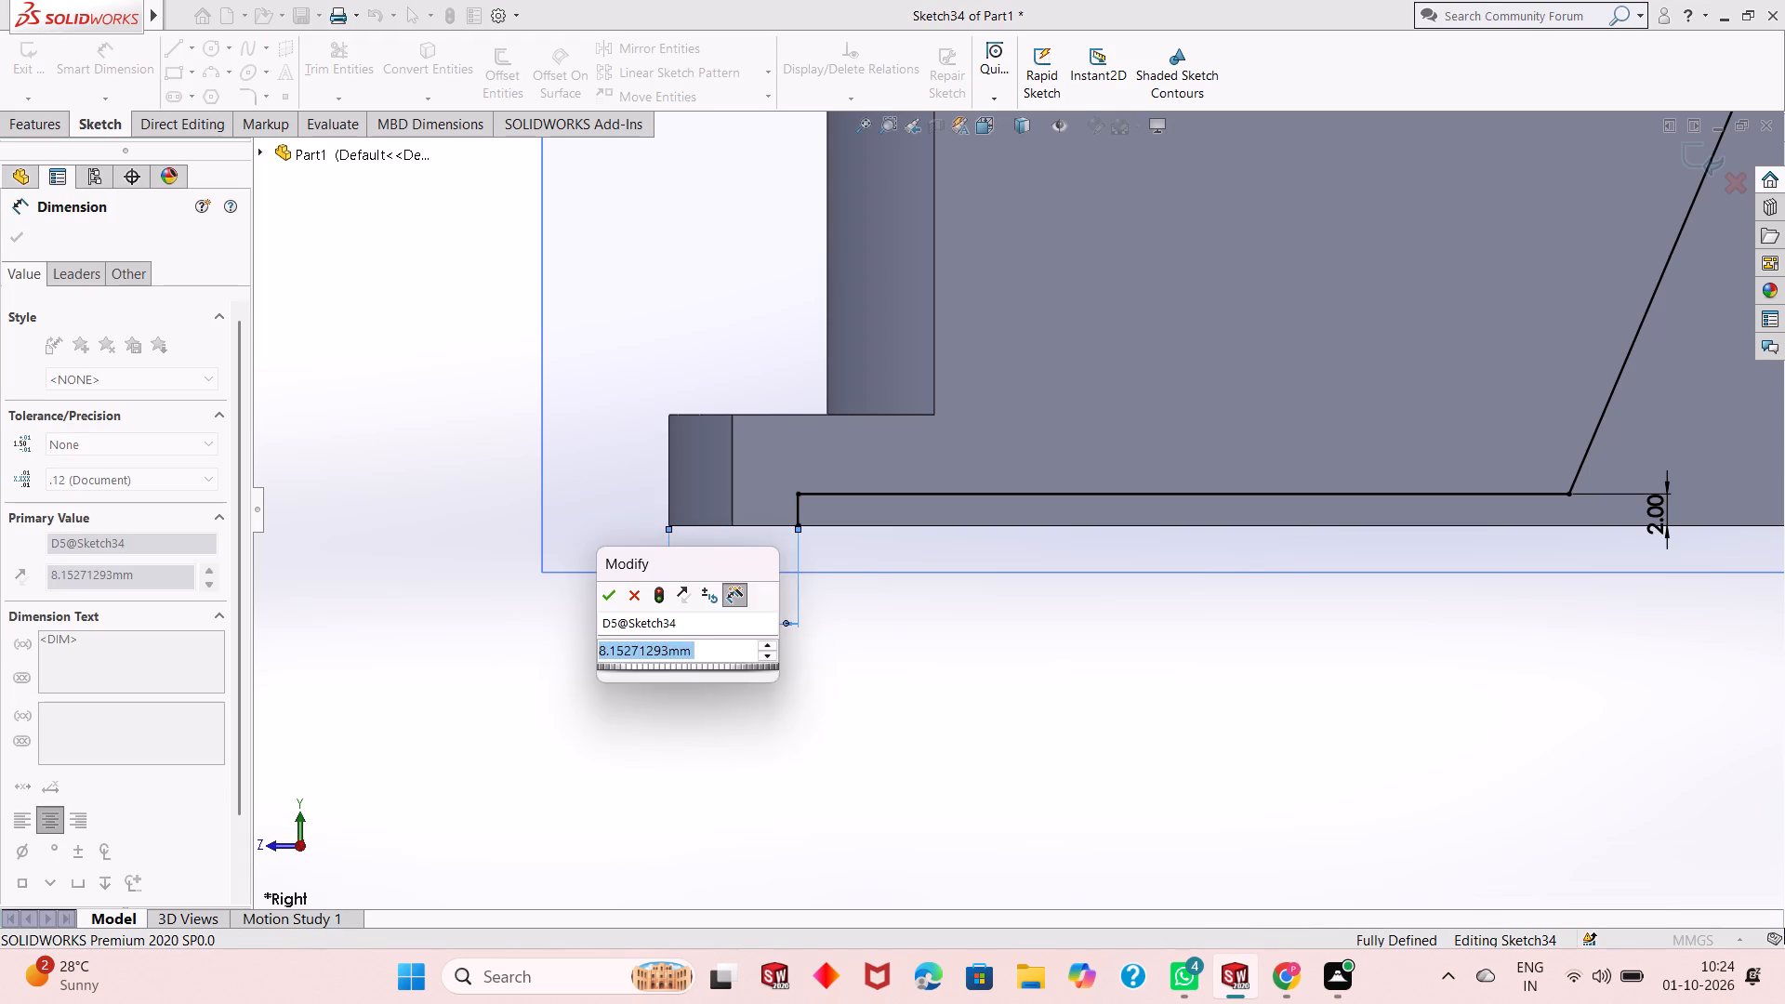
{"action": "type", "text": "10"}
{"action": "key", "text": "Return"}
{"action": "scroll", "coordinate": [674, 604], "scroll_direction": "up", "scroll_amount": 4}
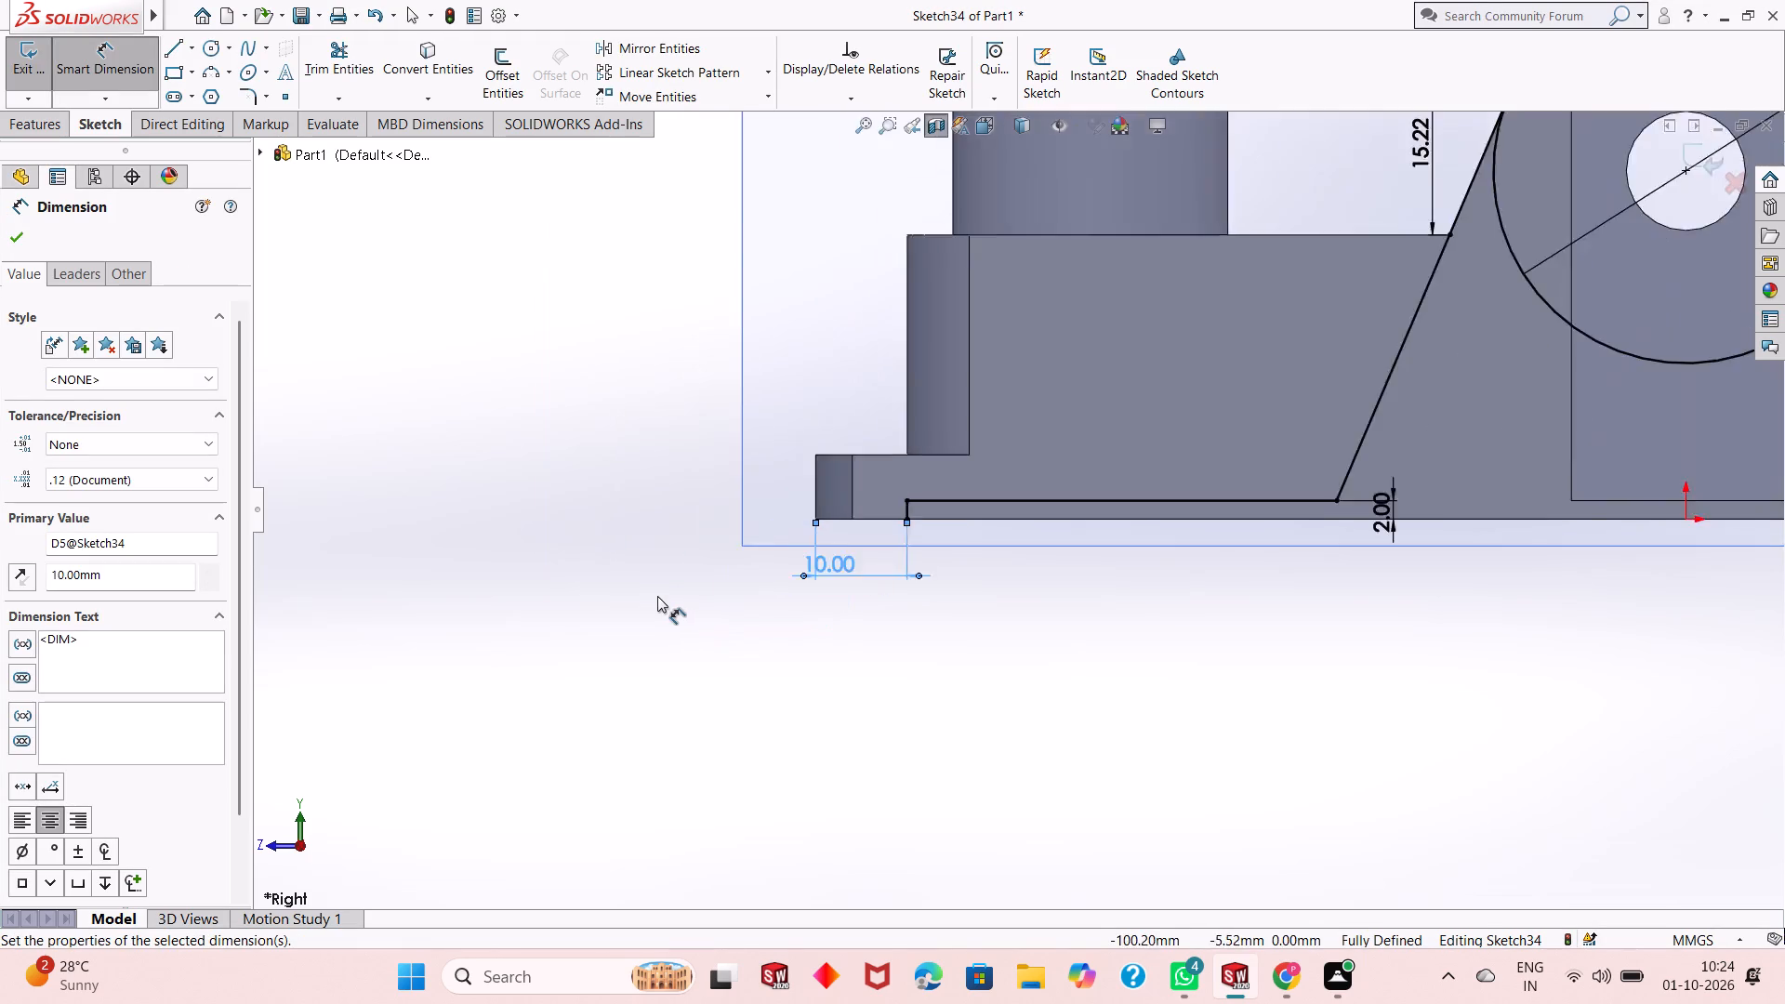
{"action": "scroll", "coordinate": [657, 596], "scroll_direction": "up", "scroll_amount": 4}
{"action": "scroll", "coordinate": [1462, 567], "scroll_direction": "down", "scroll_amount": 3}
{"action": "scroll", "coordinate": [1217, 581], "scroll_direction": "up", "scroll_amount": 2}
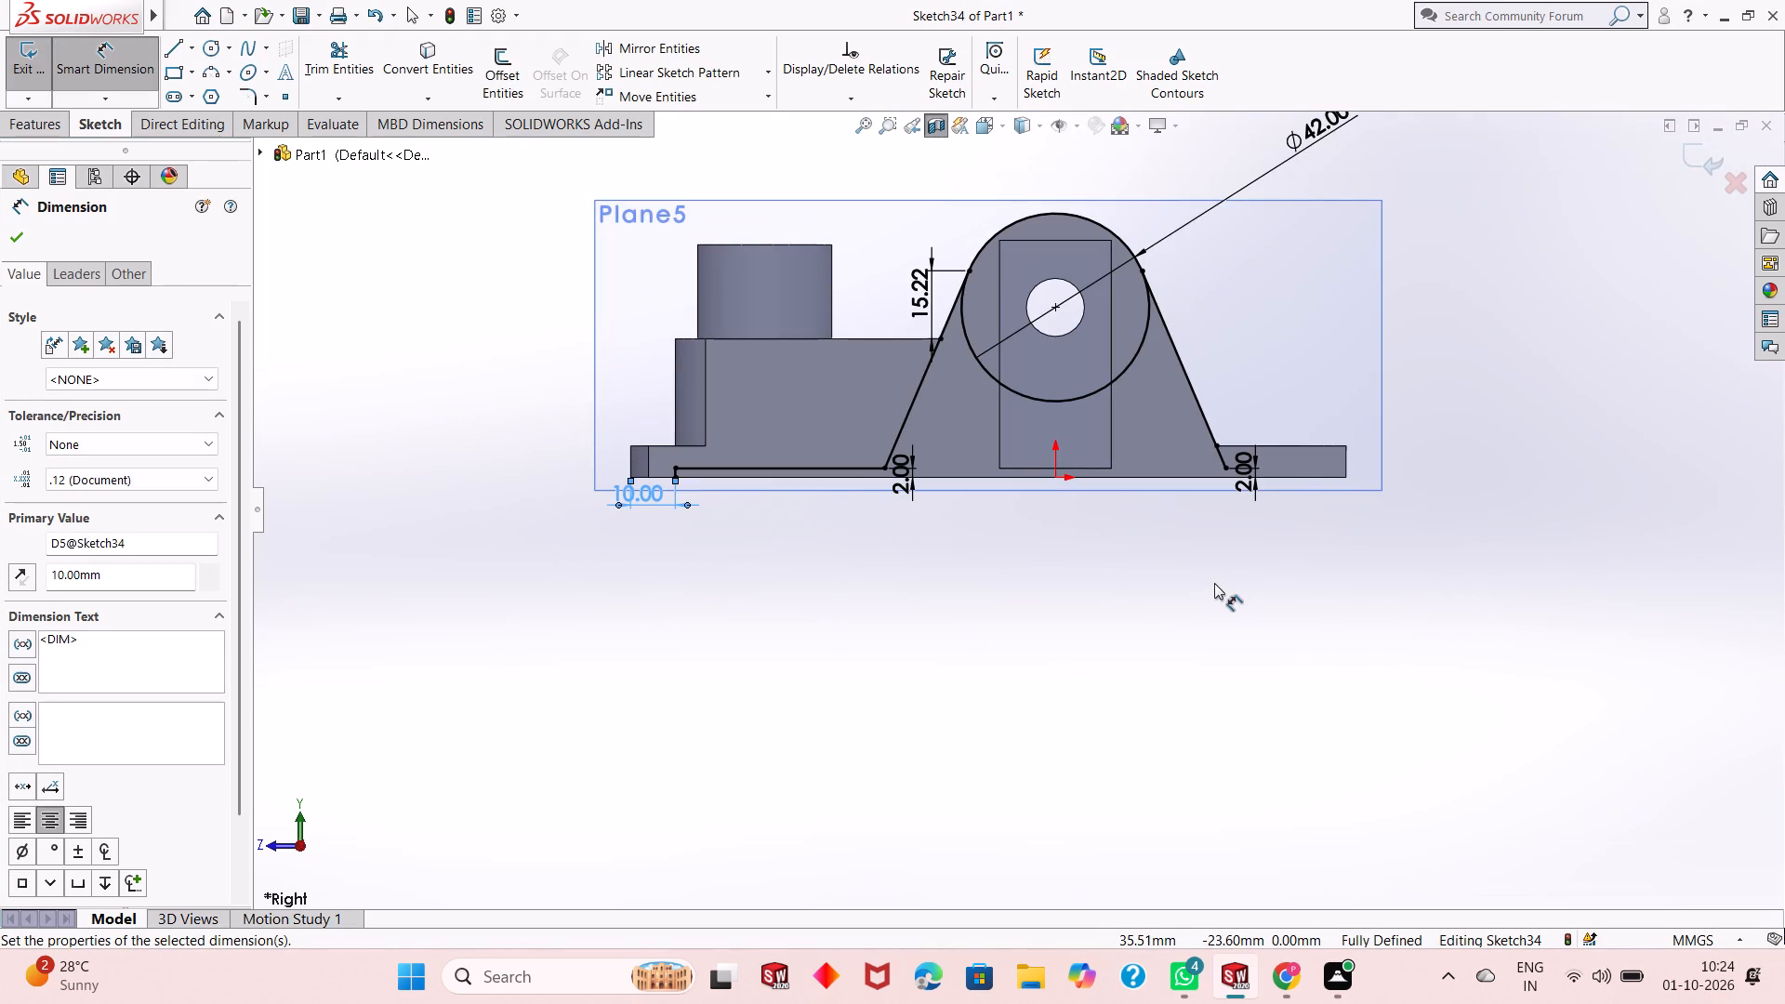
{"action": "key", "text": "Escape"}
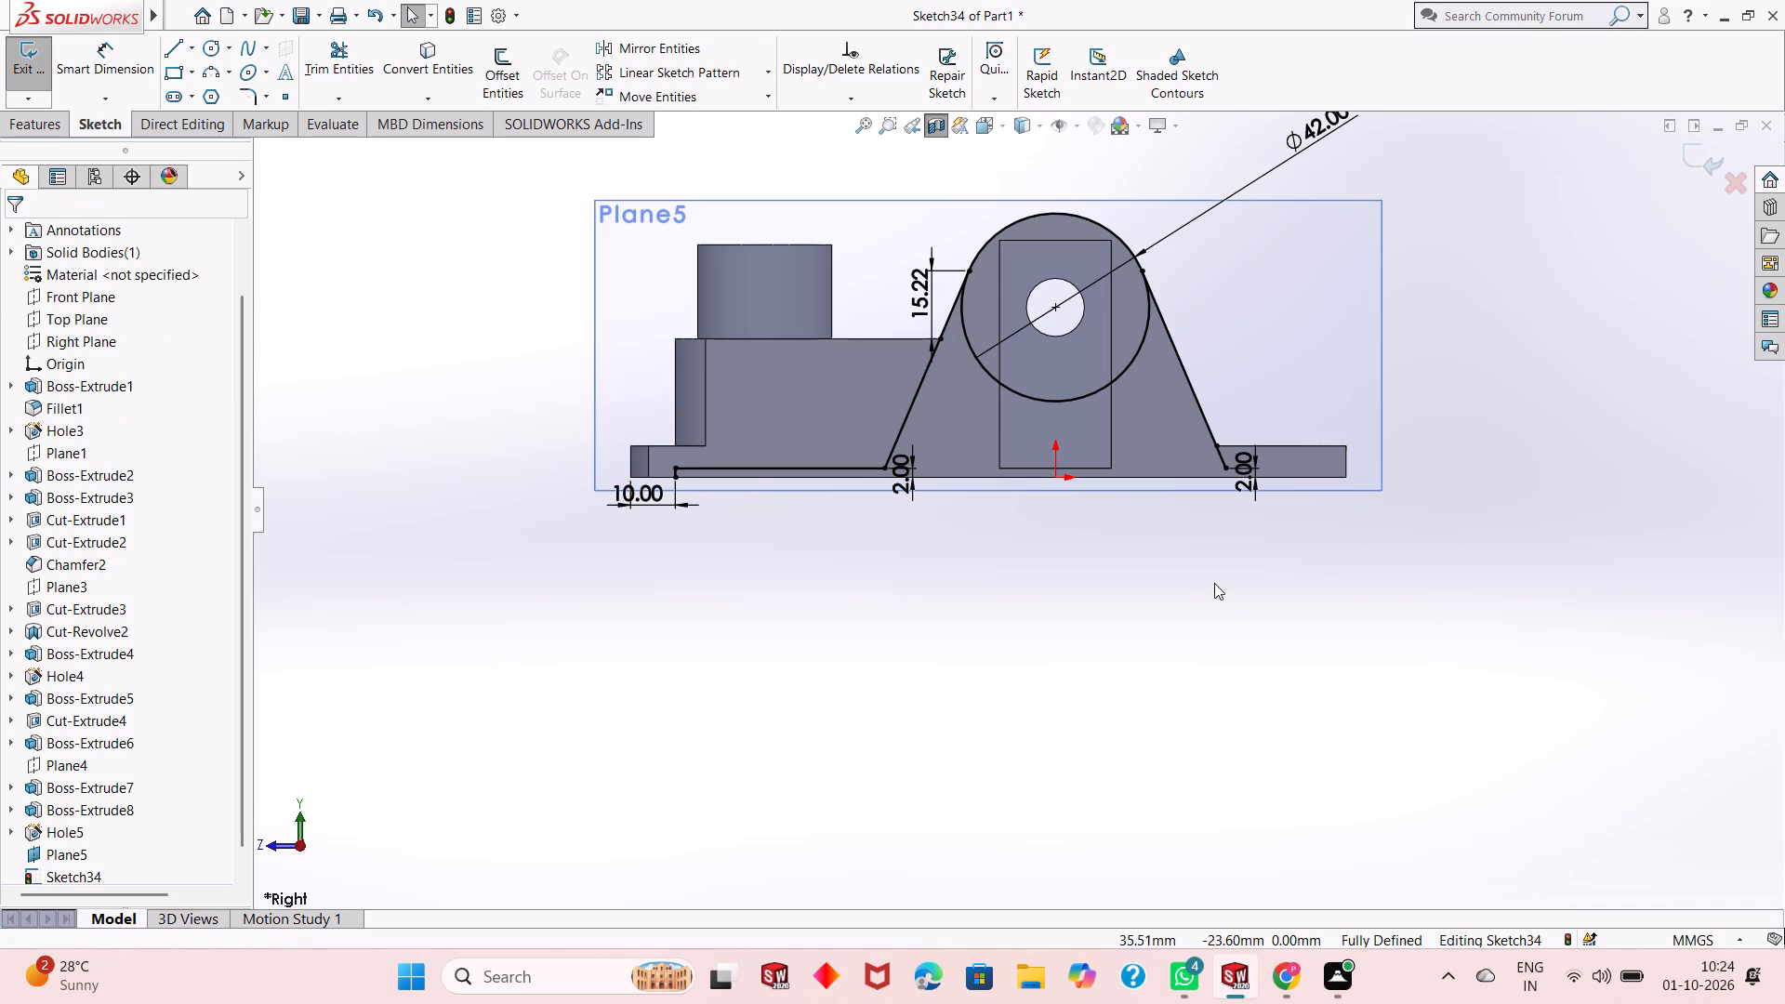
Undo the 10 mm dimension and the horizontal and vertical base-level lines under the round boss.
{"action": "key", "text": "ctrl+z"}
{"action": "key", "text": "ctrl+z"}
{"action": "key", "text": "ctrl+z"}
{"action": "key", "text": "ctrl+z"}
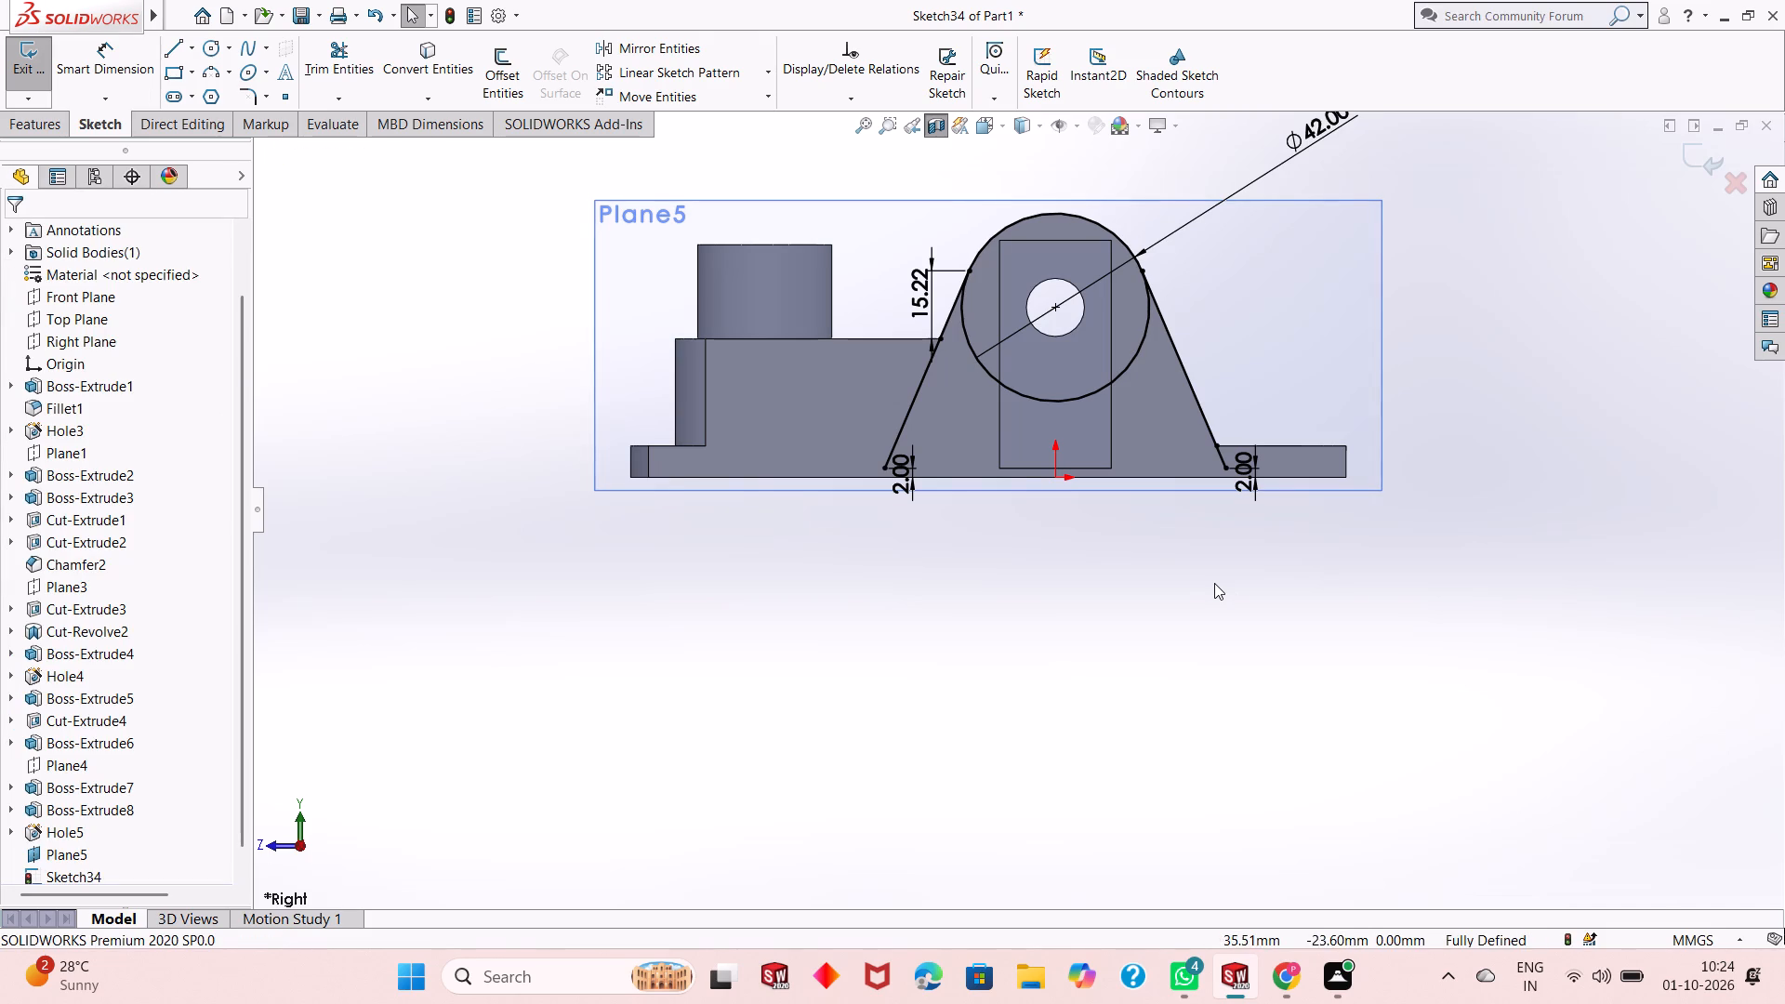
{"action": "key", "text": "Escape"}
Sketch a horizontal line about 16 mm outward from the slanted line's lower endpoint opposite the round boss, ending with a 2 mm vertical line to the base's bottom edge.
{"action": "left_click", "coordinate": [181, 47]}
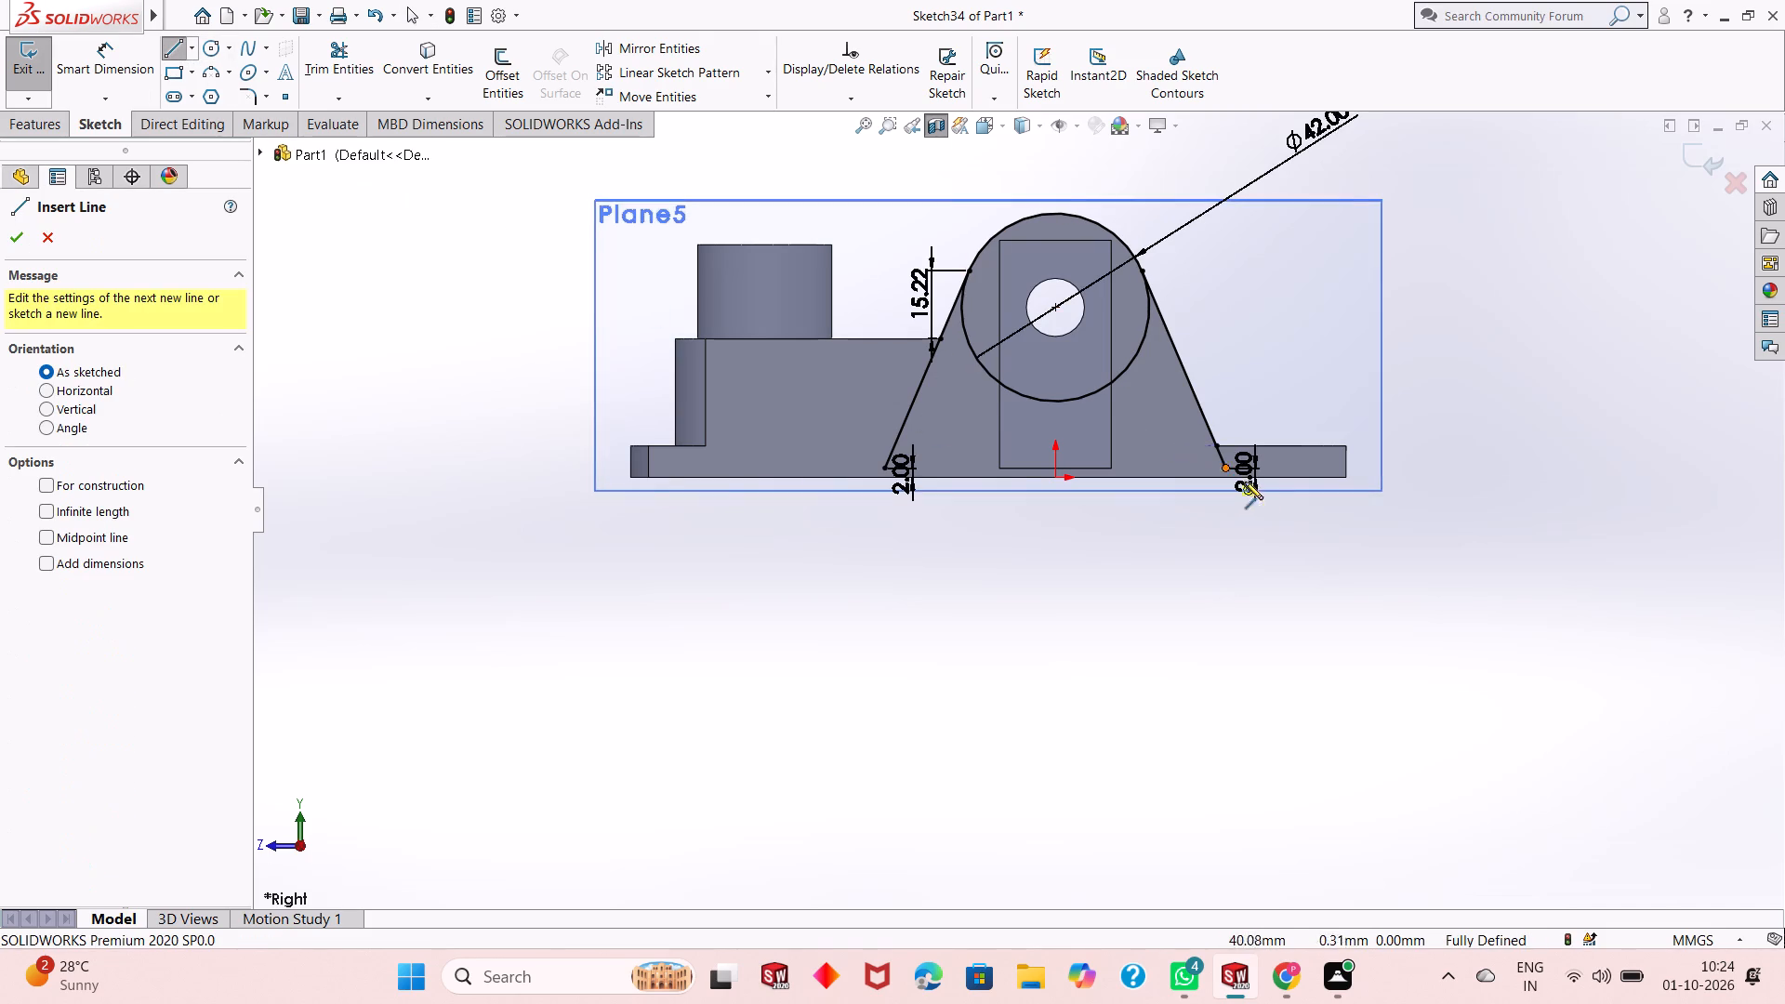
{"action": "scroll", "coordinate": [1256, 484], "scroll_direction": "down", "scroll_amount": 6}
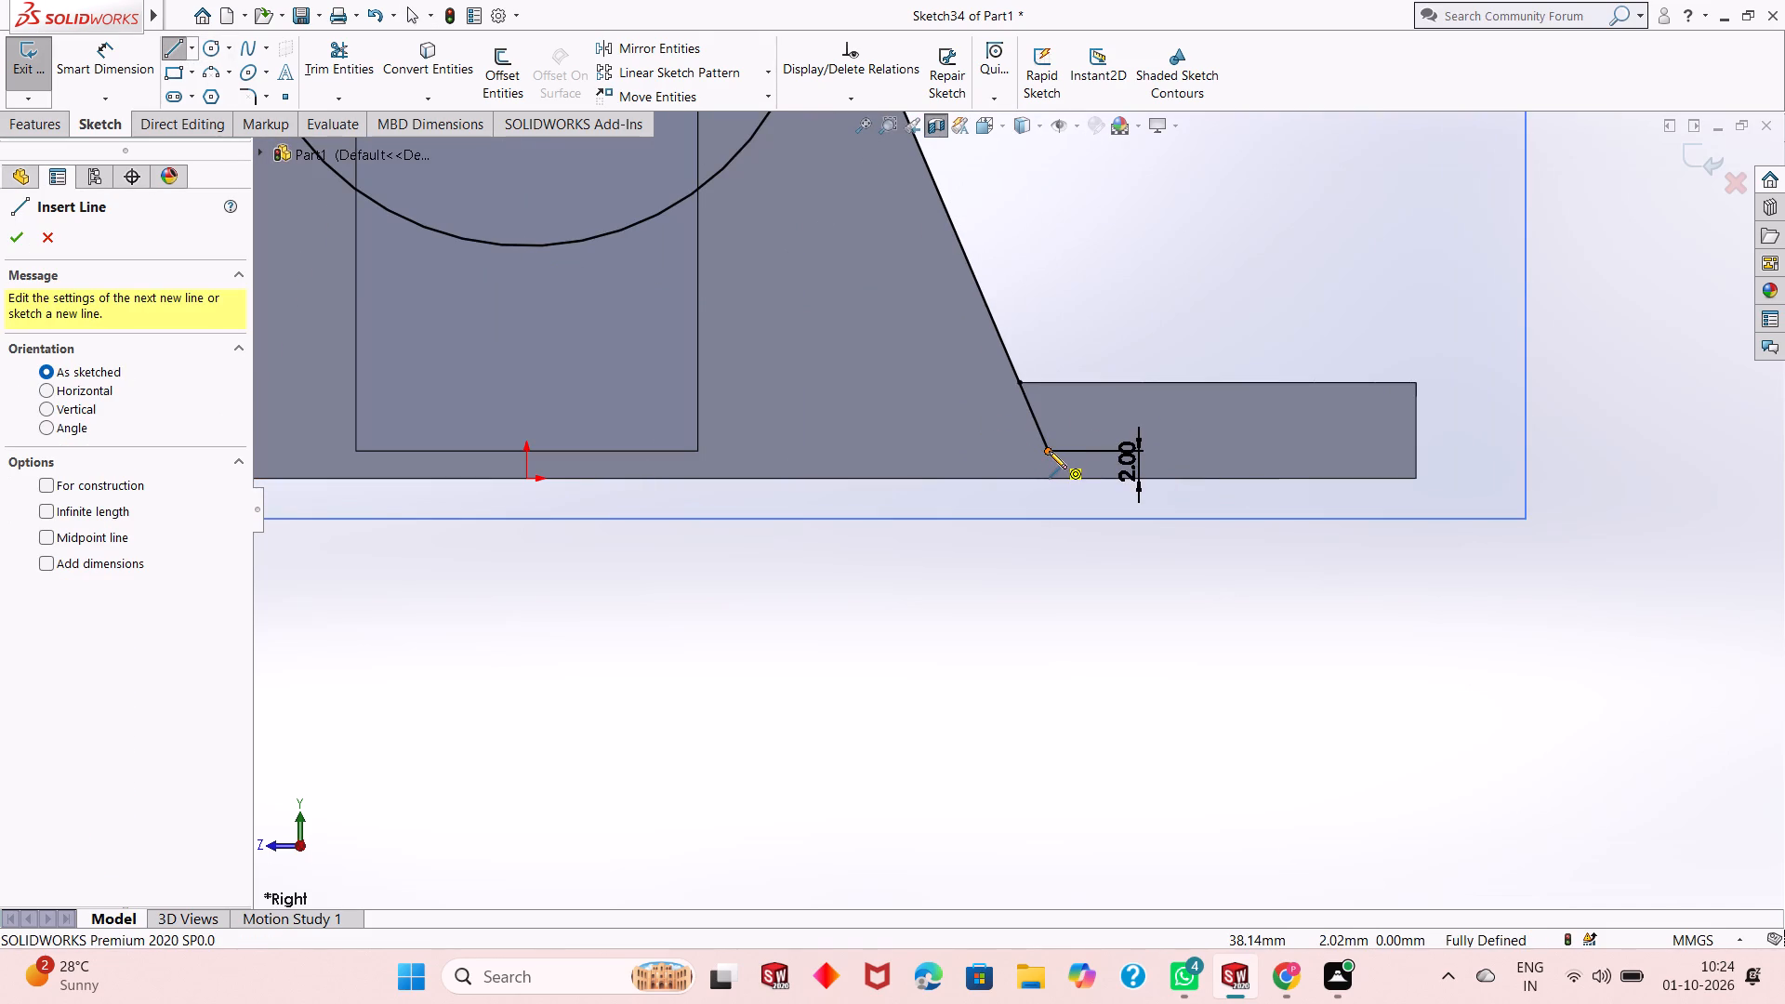
{"action": "left_click", "coordinate": [1049, 451]}
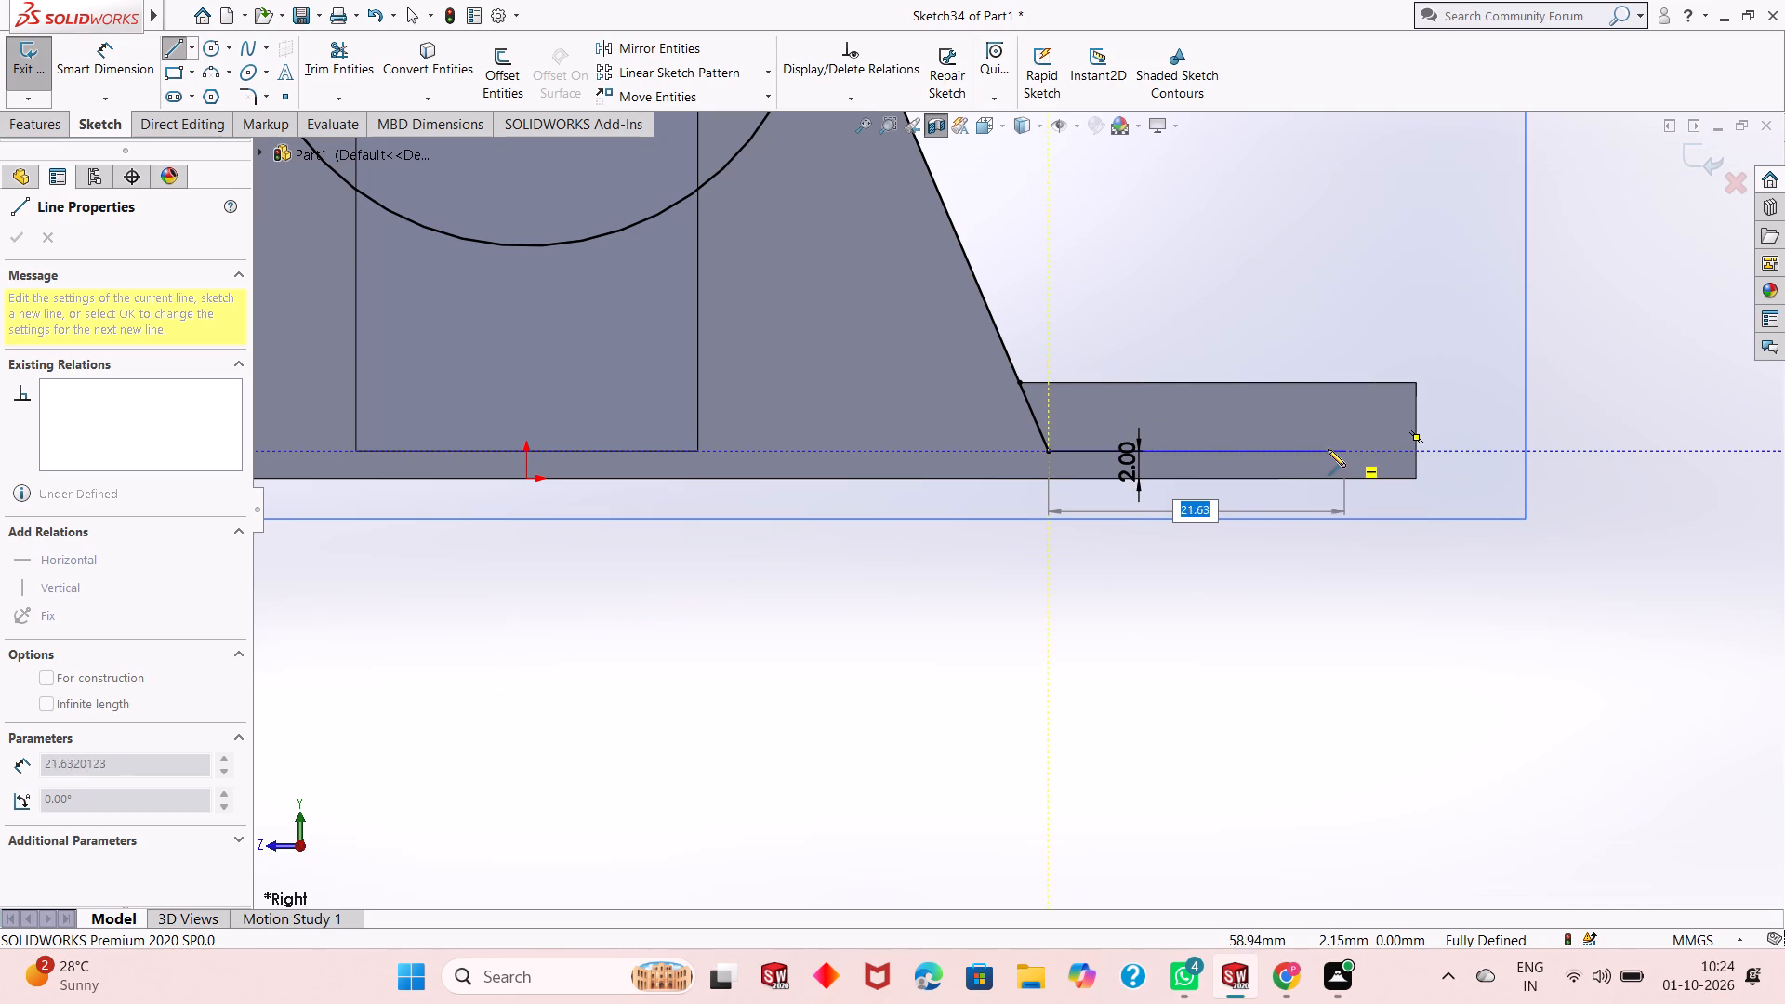
{"action": "left_click", "coordinate": [1270, 454]}
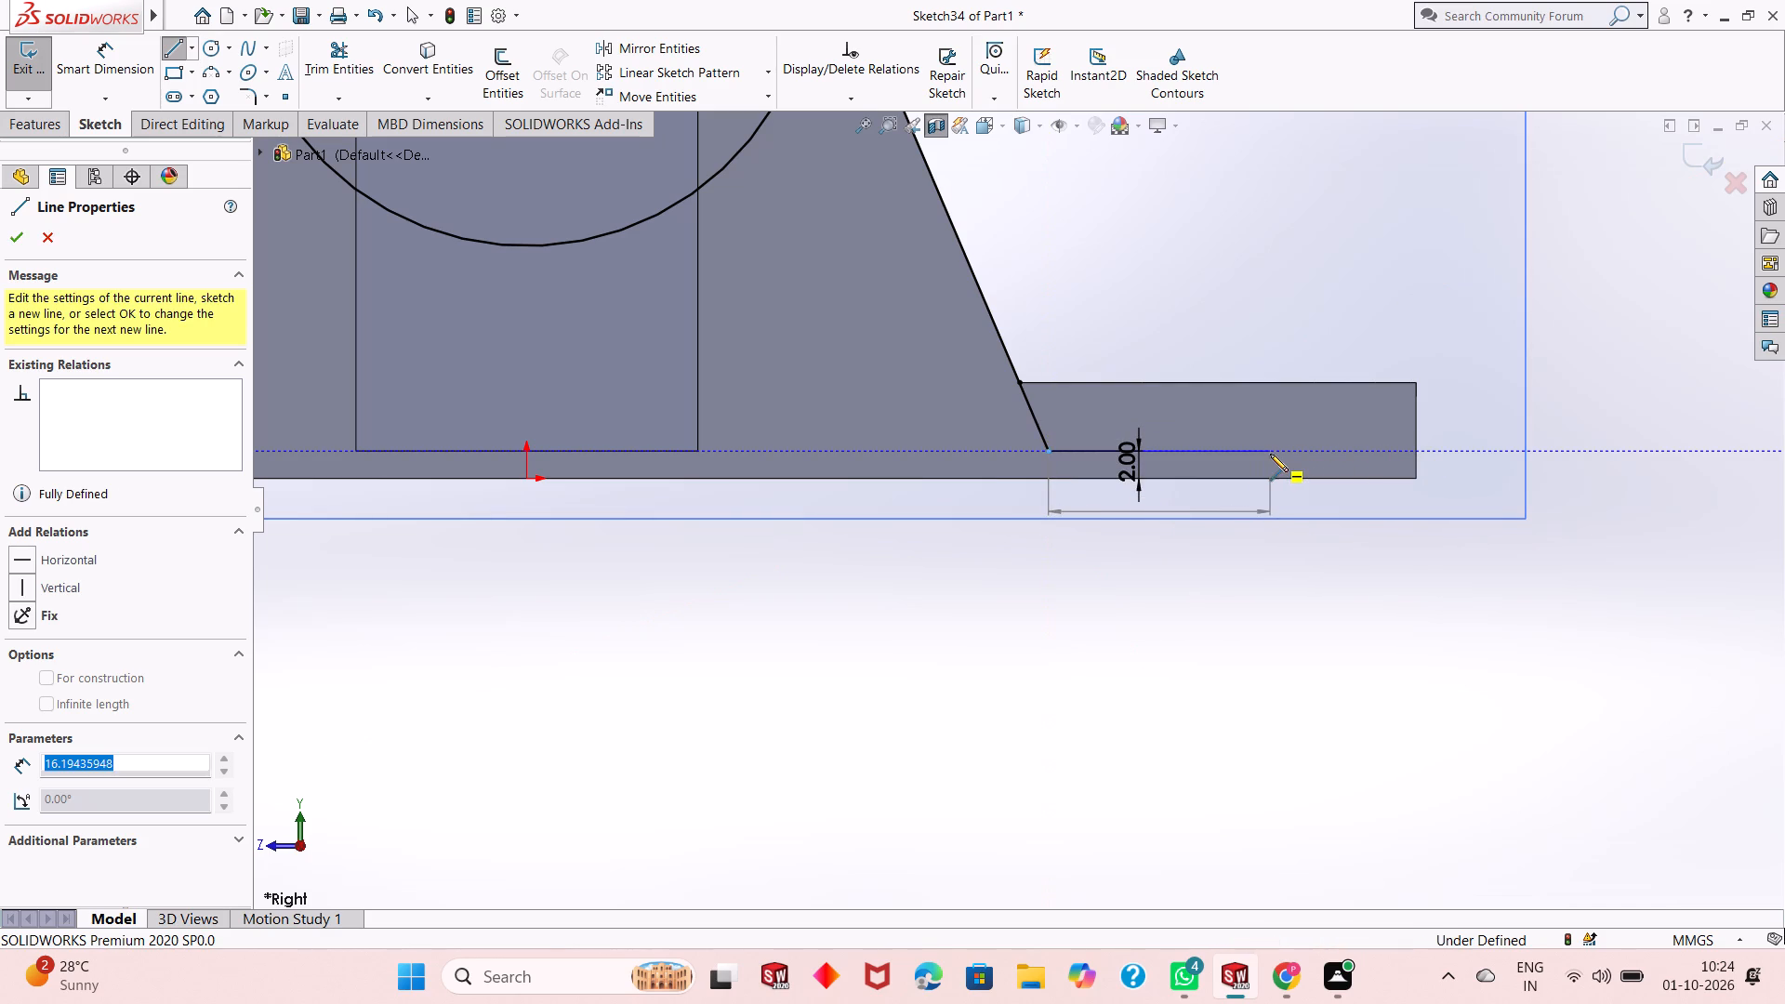
{"action": "left_click", "coordinate": [1271, 481]}
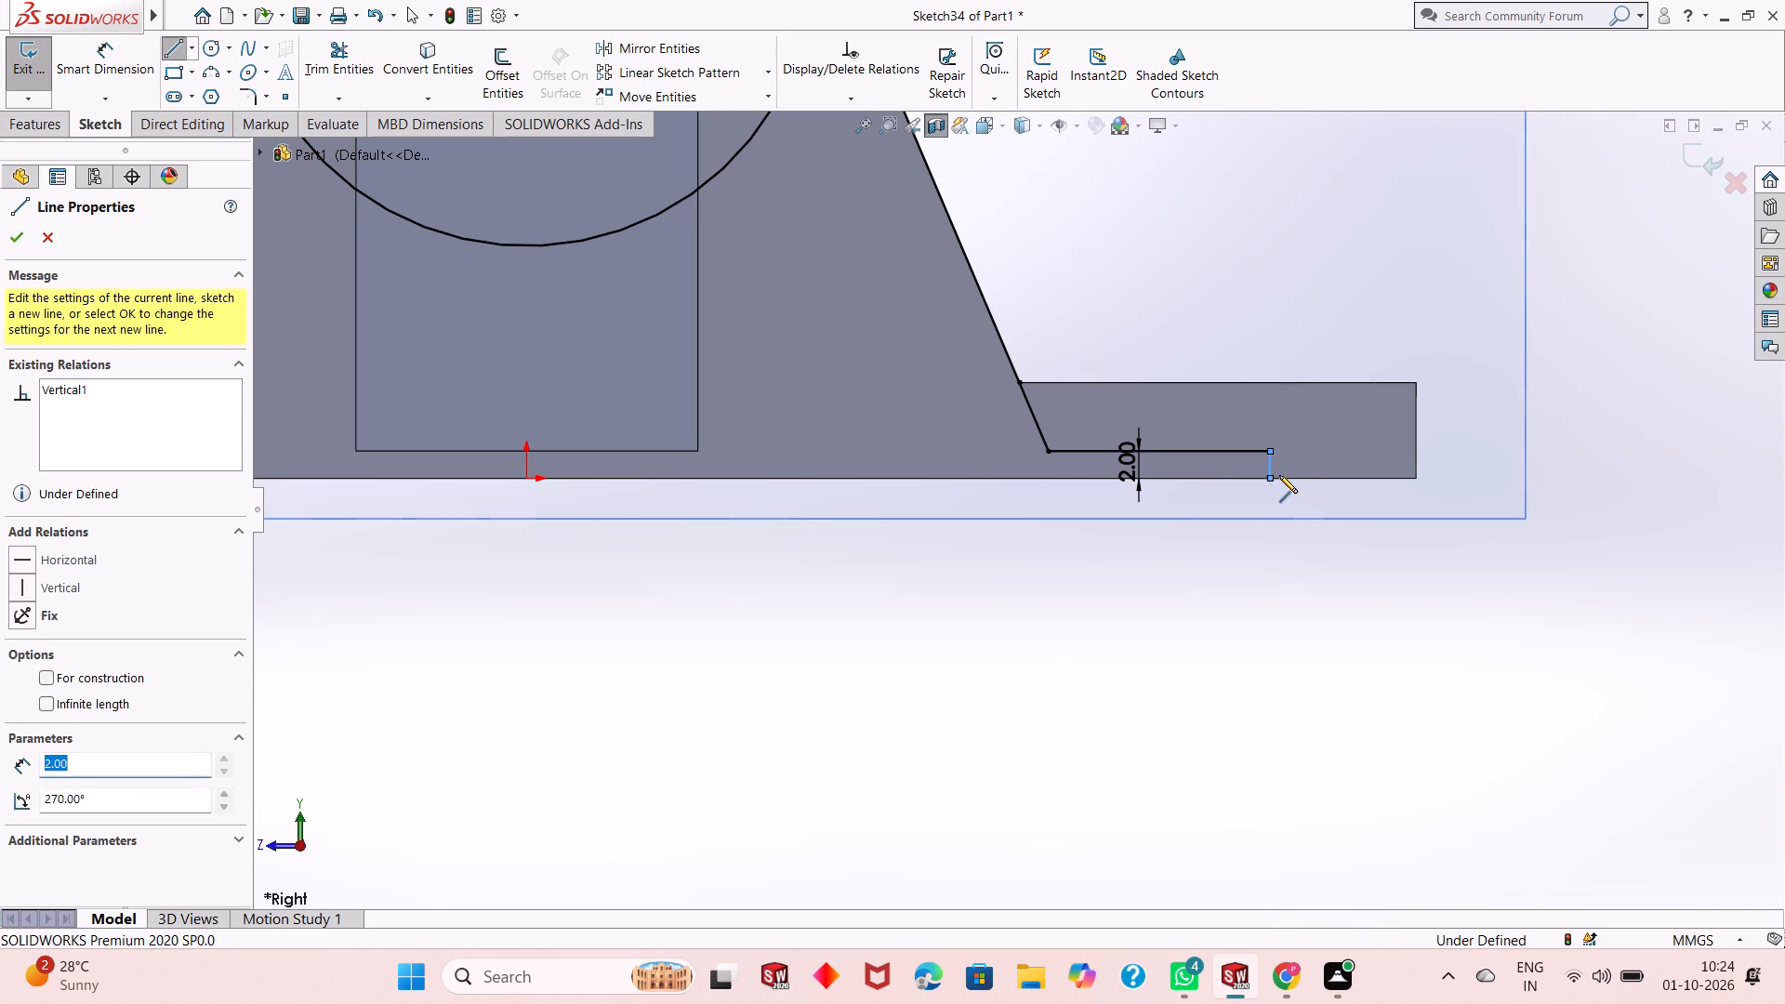
{"action": "key", "text": "Escape"}
{"action": "key", "text": "Escape"}
{"action": "key", "text": "Escape"}
{"action": "key", "text": "Escape"}
{"action": "key", "text": "Escape"}
{"action": "key", "text": "Escape"}
Dimension that short vertical line at 10 mm from the base's end edge opposite the round boss.
{"action": "left_click", "coordinate": [91, 43]}
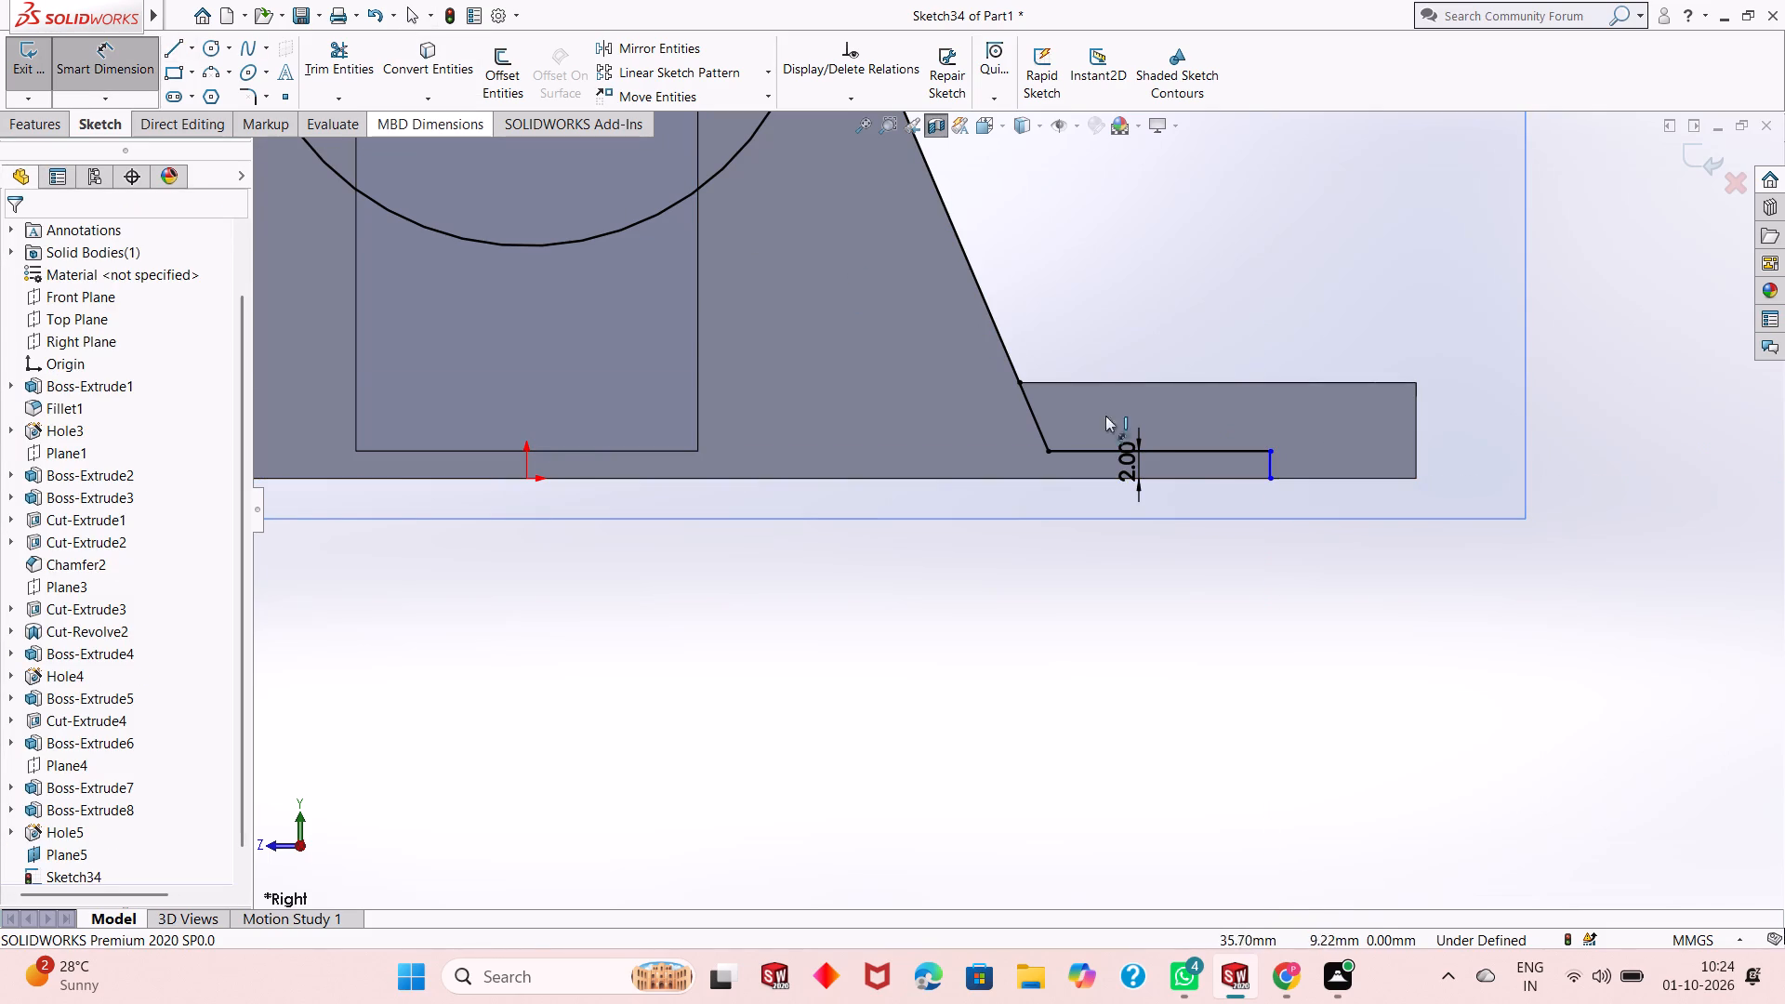
{"action": "left_click", "coordinate": [1273, 461]}
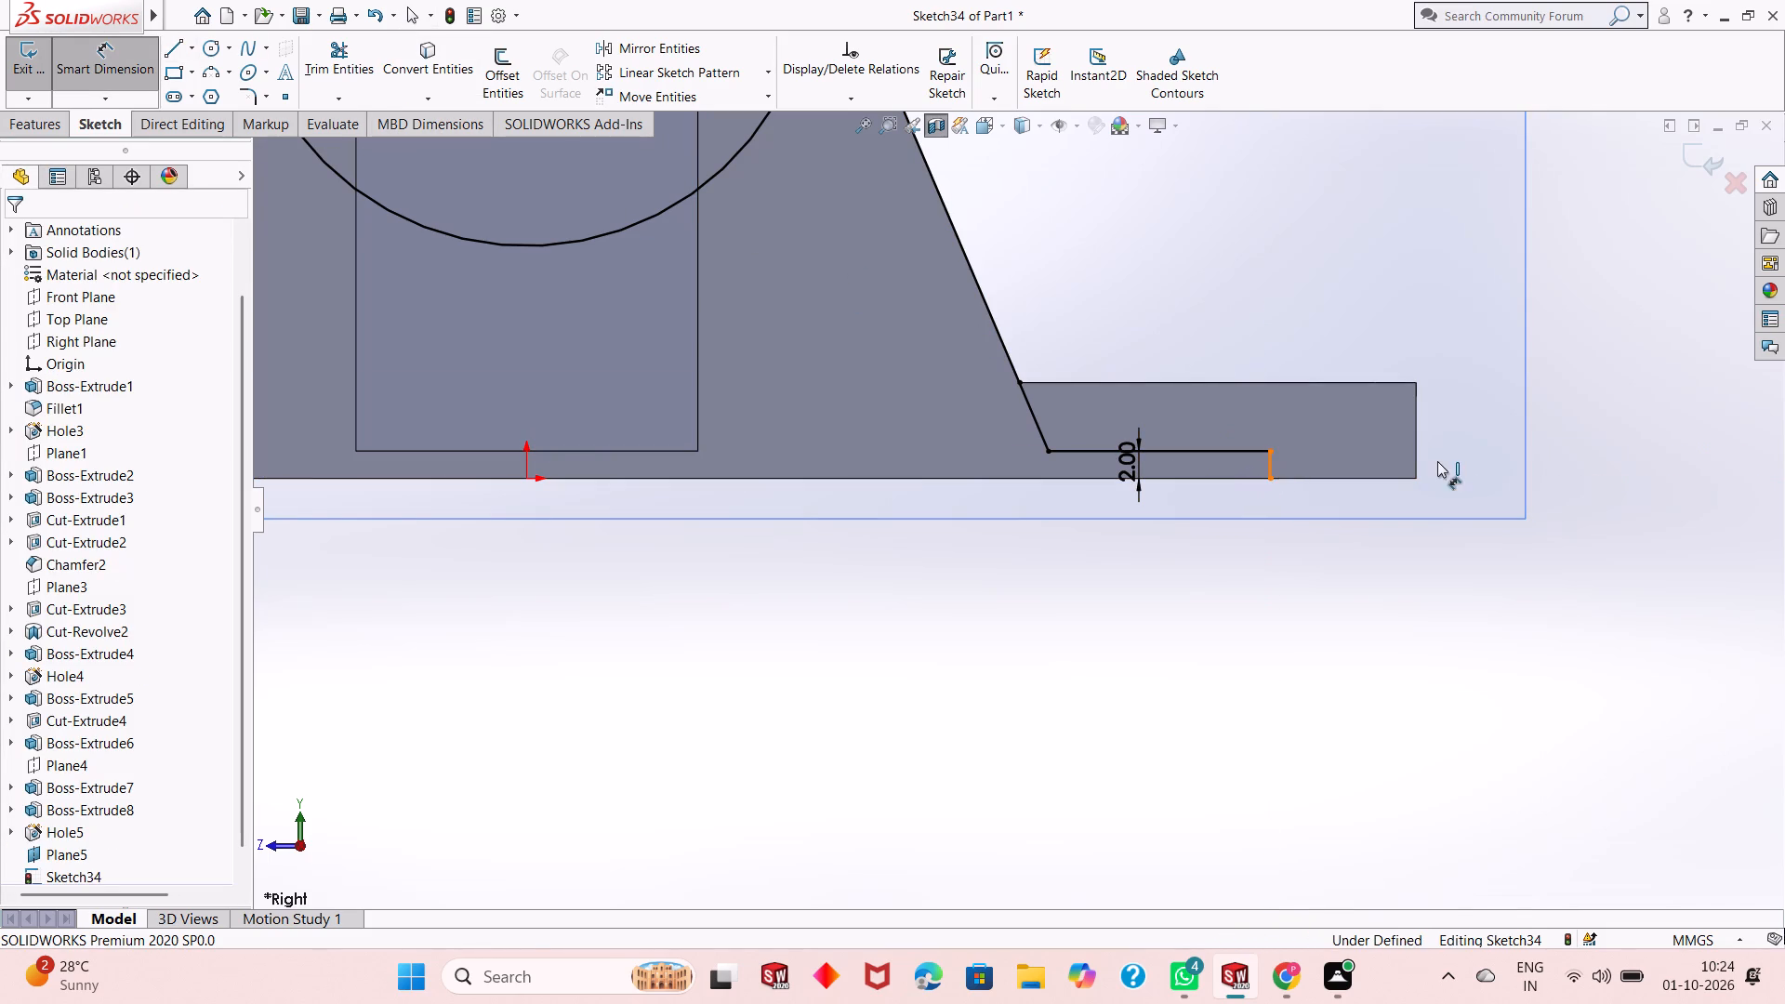
{"action": "left_click", "coordinate": [1419, 460]}
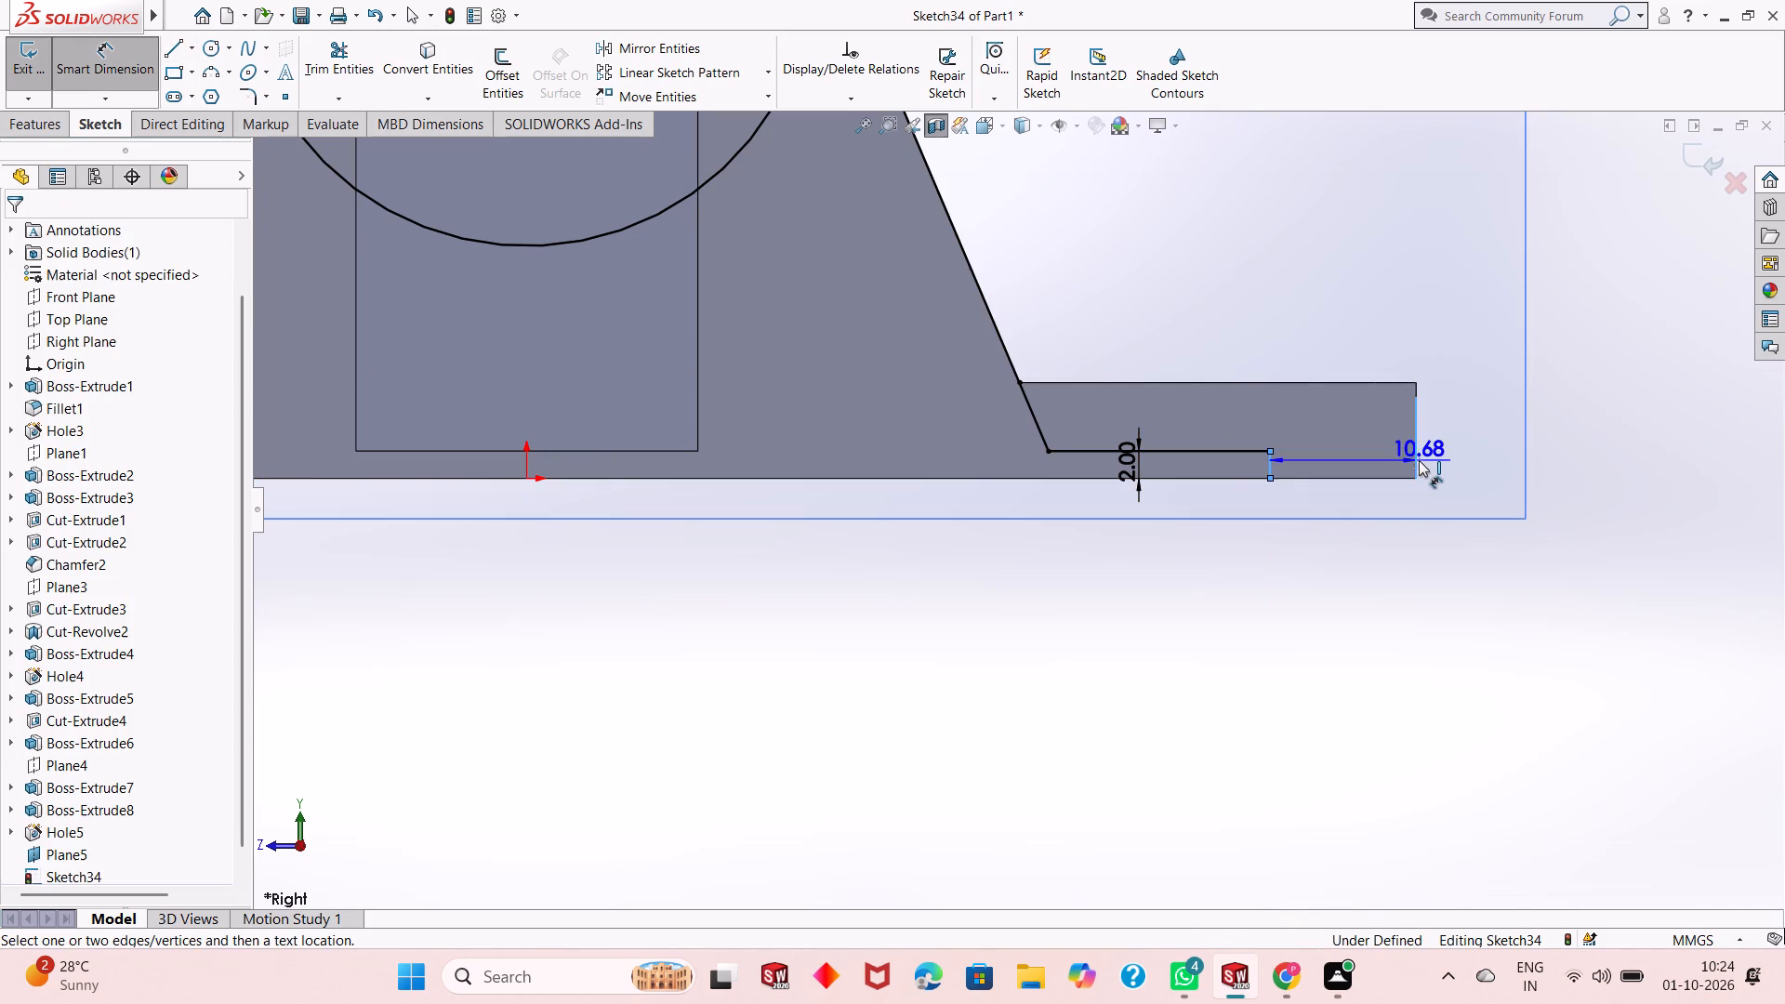
{"action": "left_click", "coordinate": [1407, 593]}
{"action": "type", "text": "10"}
{"action": "key", "text": "Return"}
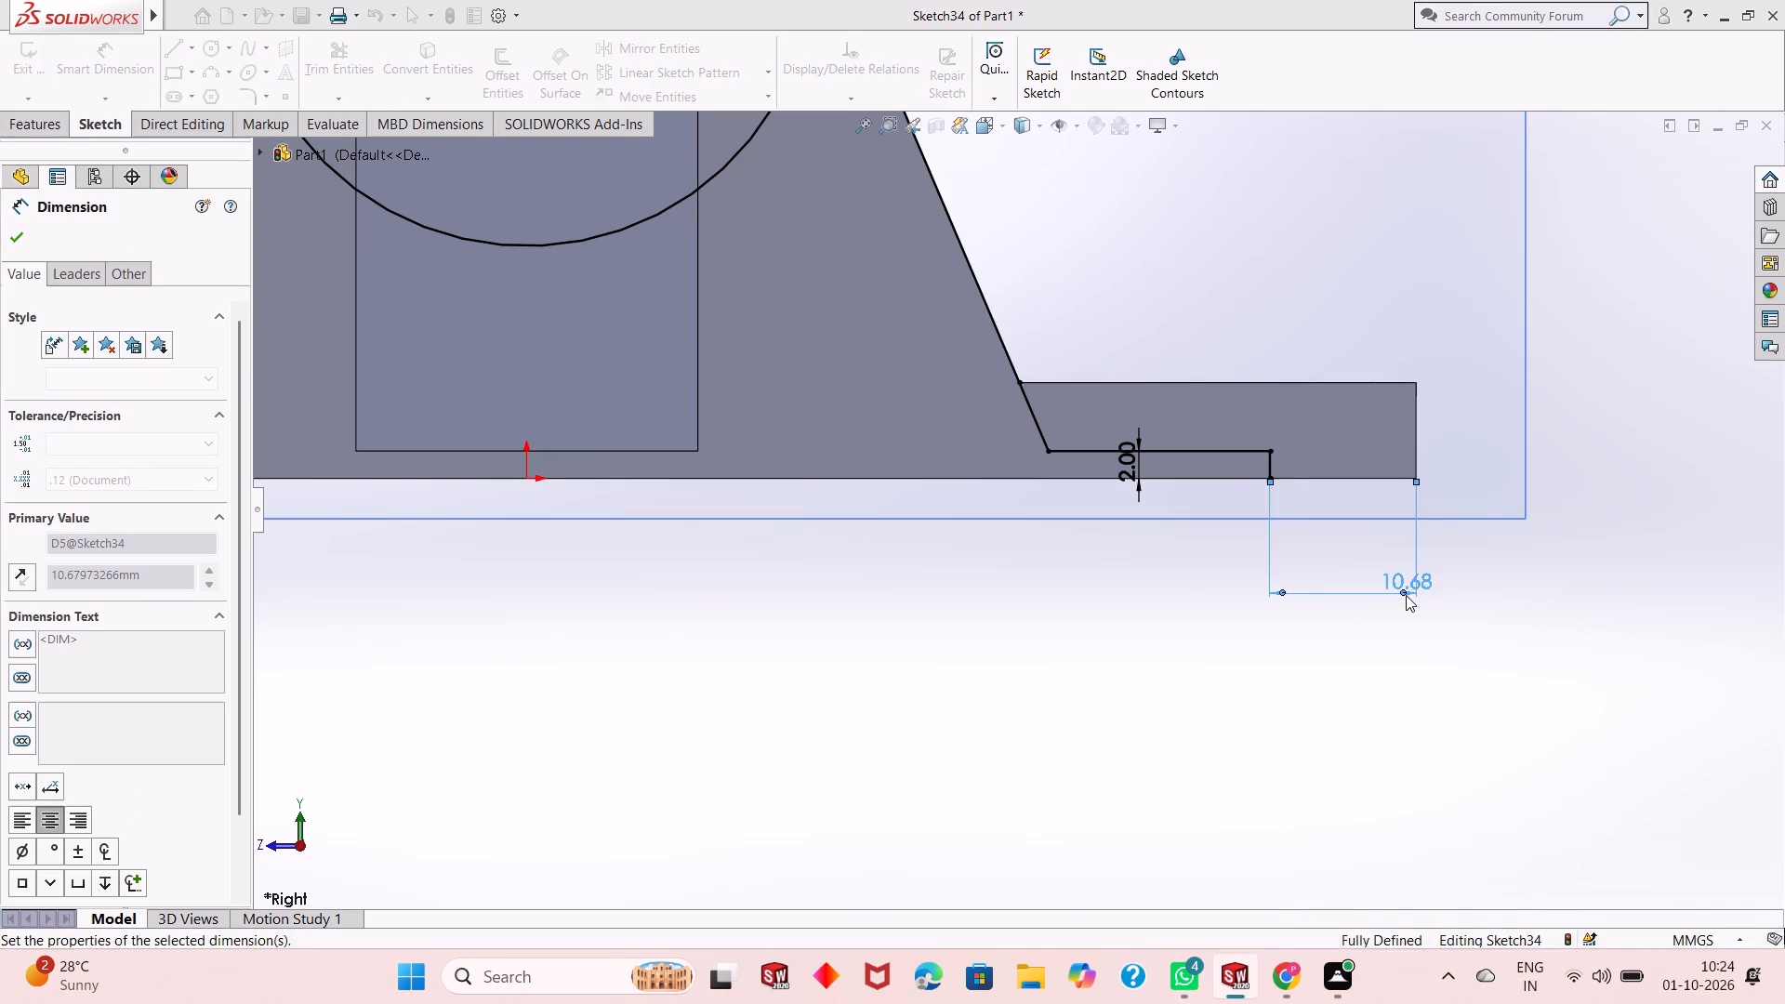
{"action": "scroll", "coordinate": [1128, 590], "scroll_direction": "up", "scroll_amount": 6}
{"action": "scroll", "coordinate": [847, 576], "scroll_direction": "up", "scroll_amount": 1}
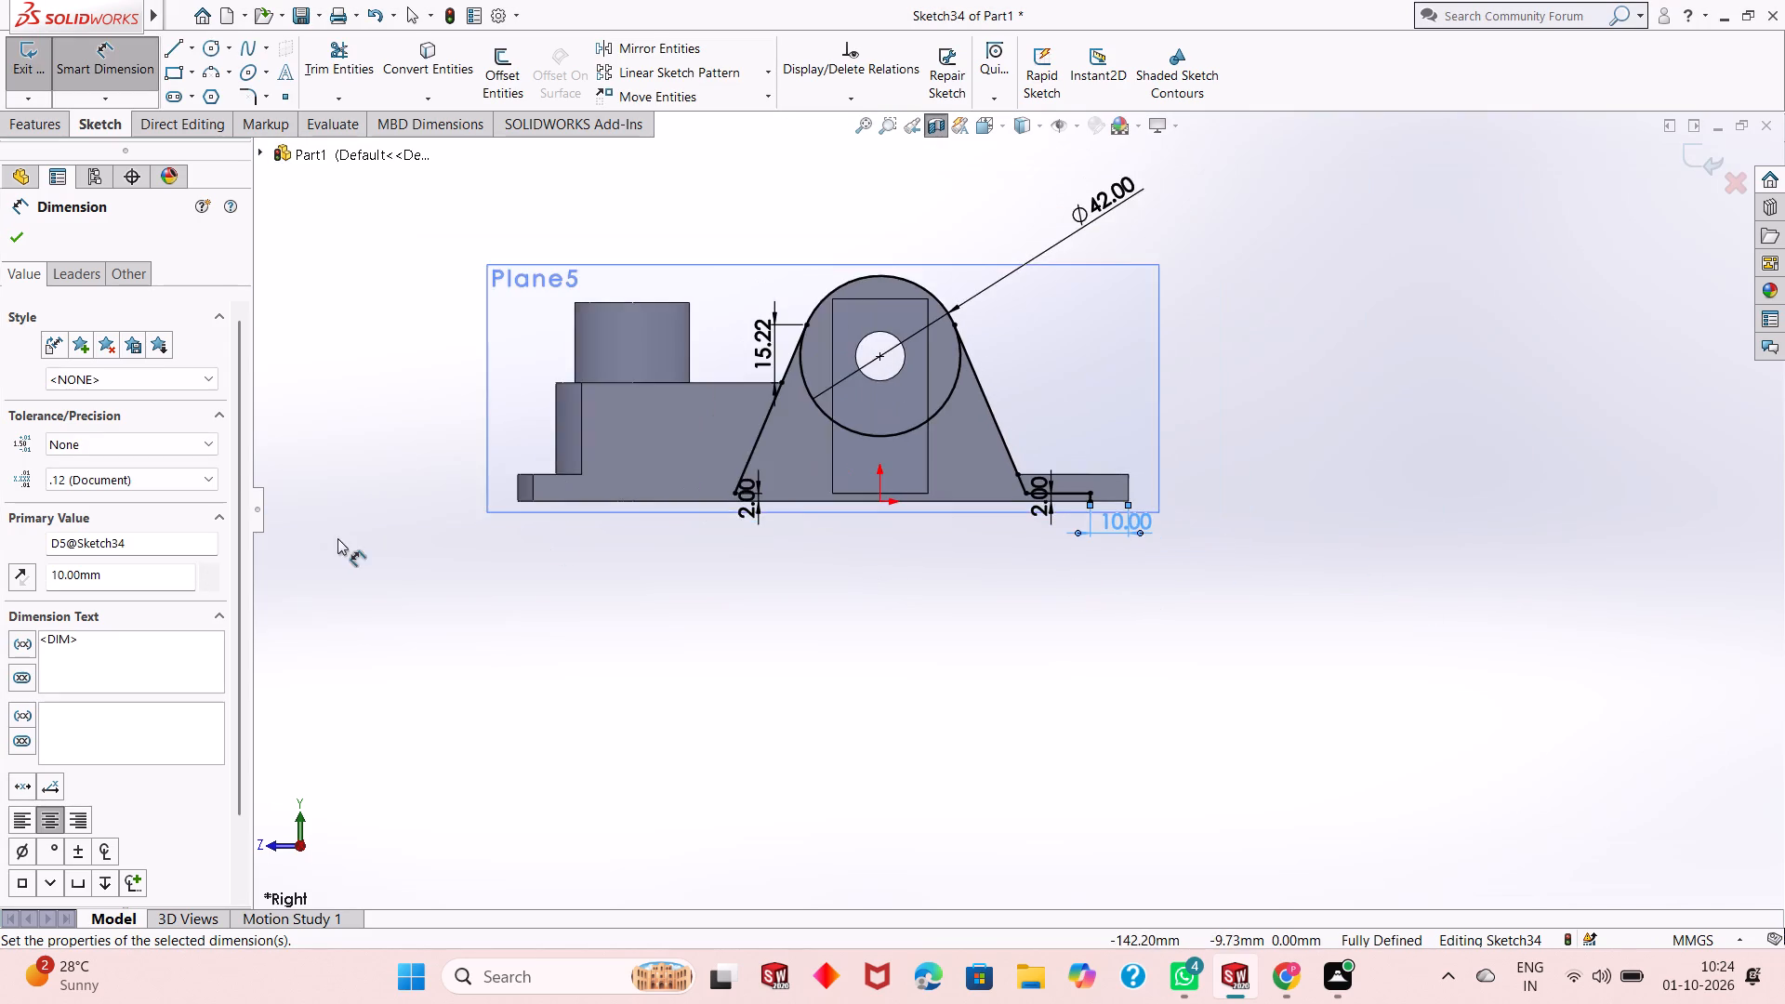
{"action": "scroll", "coordinate": [337, 541], "scroll_direction": "down", "scroll_amount": 1}
{"action": "left_click", "coordinate": [21, 233]}
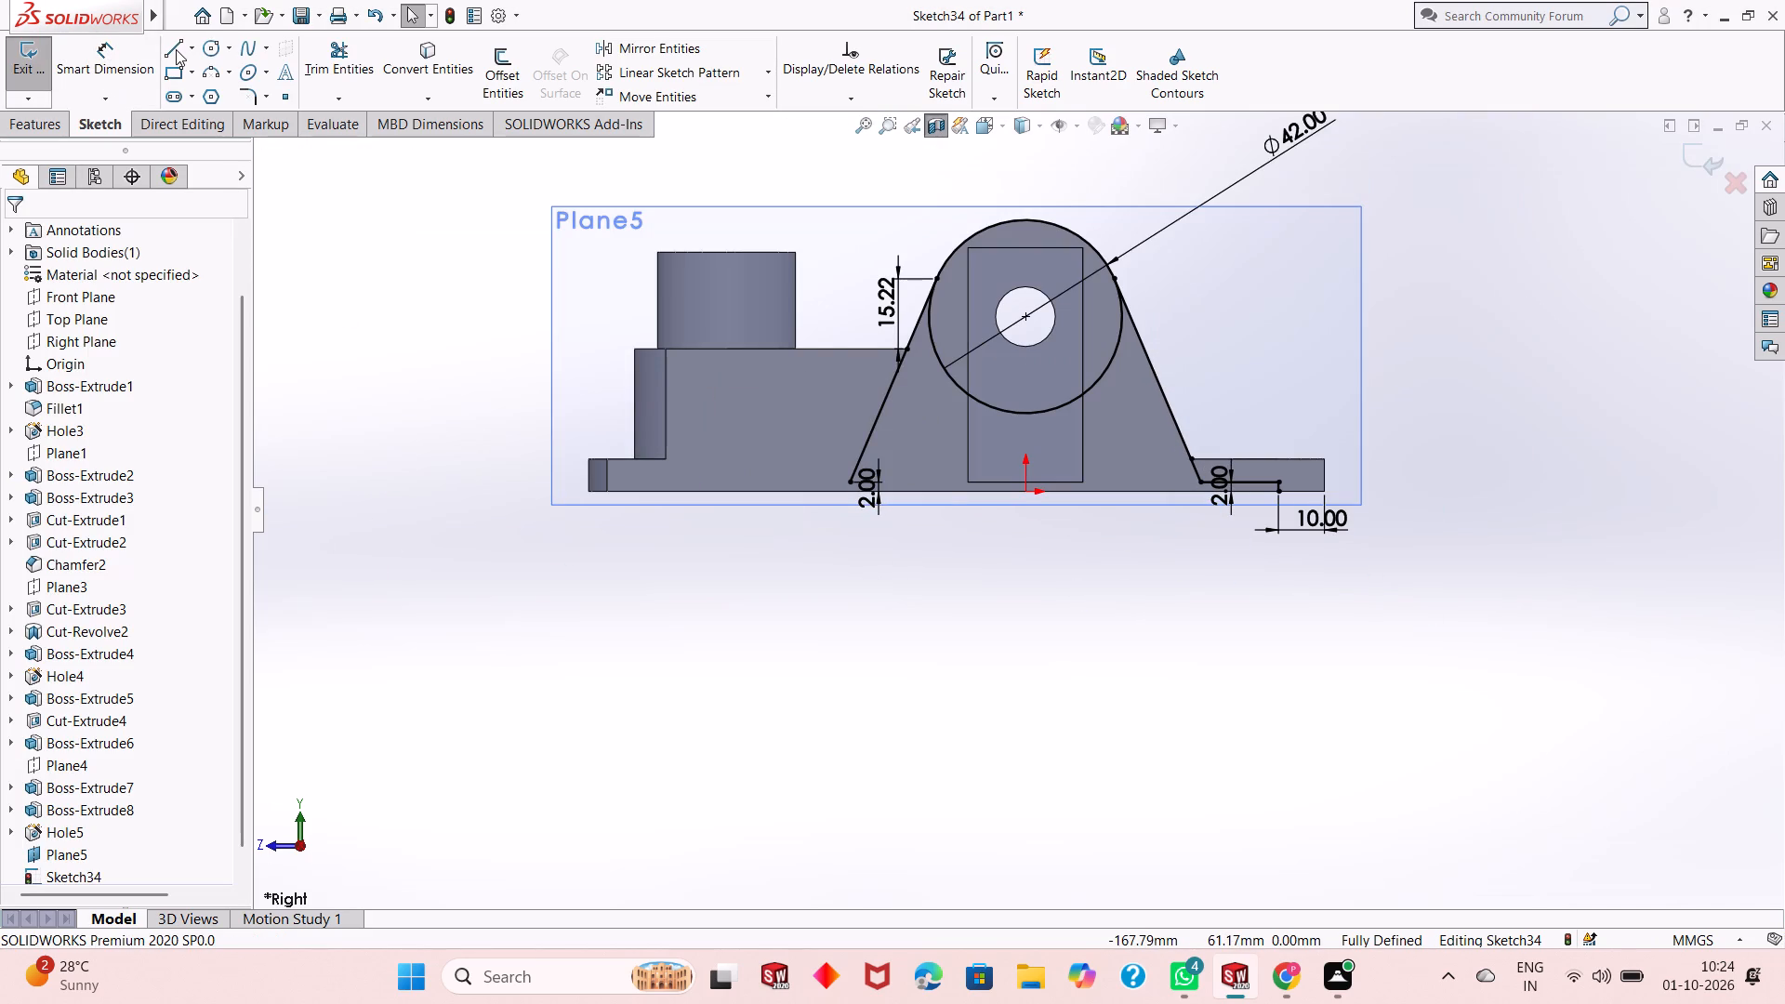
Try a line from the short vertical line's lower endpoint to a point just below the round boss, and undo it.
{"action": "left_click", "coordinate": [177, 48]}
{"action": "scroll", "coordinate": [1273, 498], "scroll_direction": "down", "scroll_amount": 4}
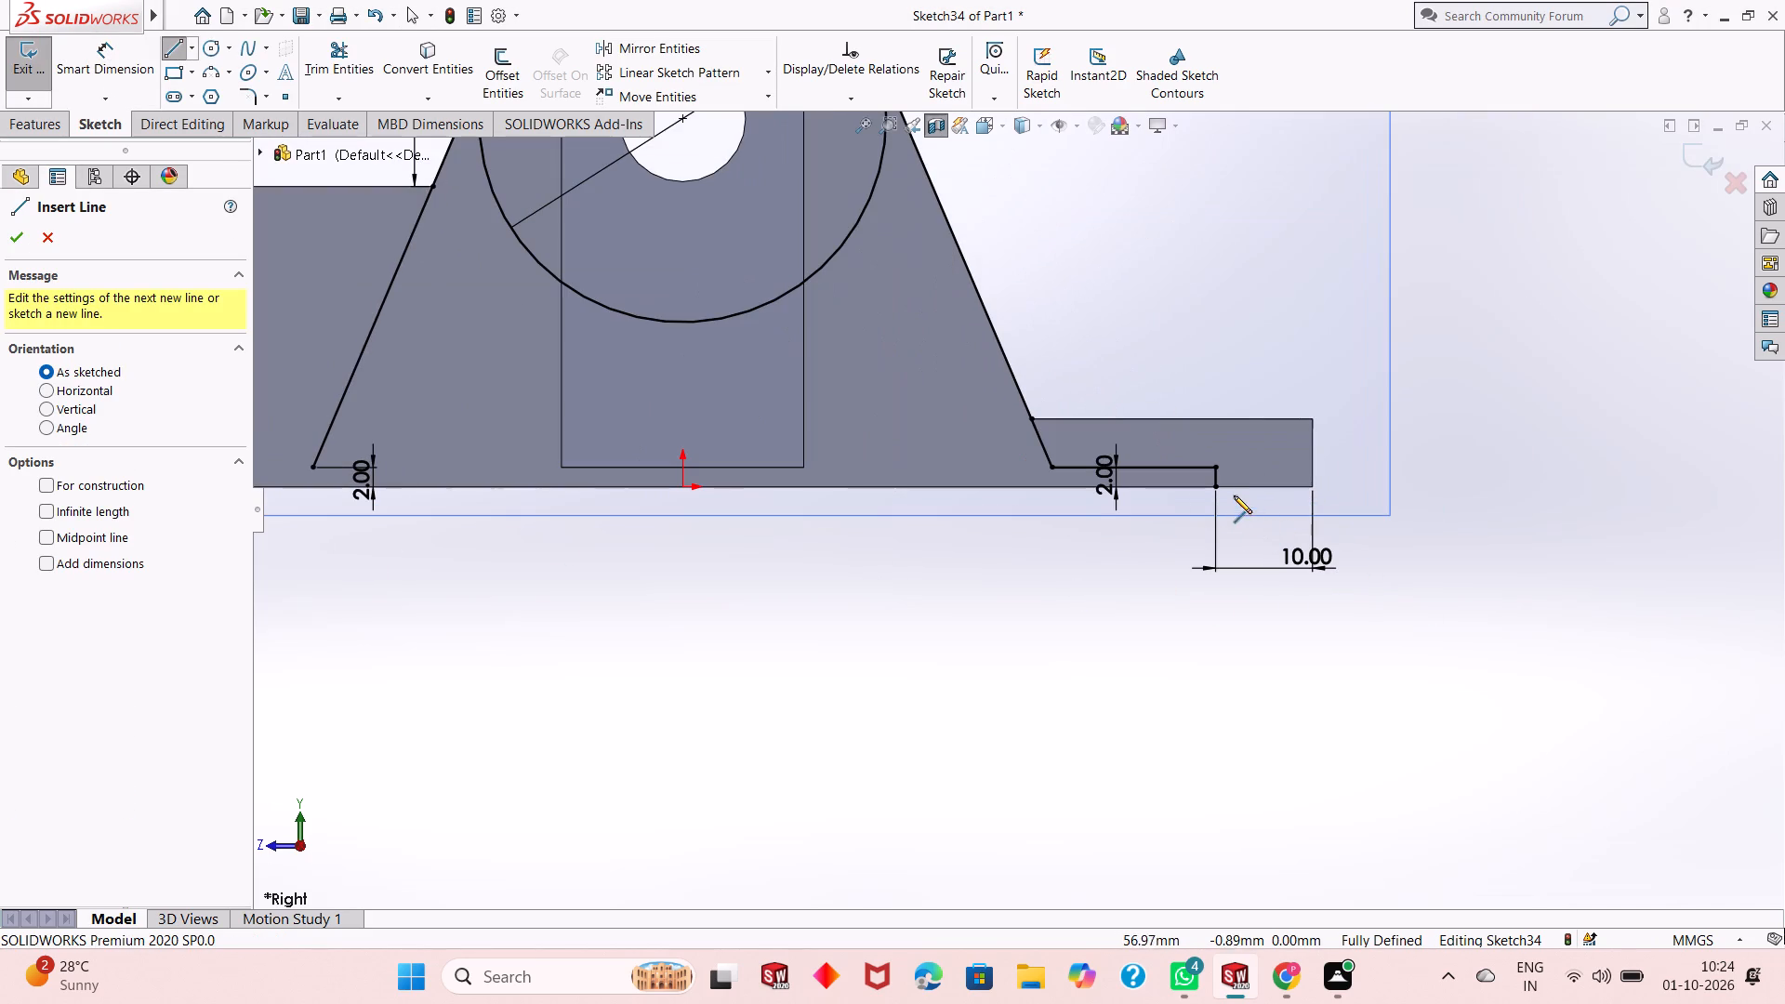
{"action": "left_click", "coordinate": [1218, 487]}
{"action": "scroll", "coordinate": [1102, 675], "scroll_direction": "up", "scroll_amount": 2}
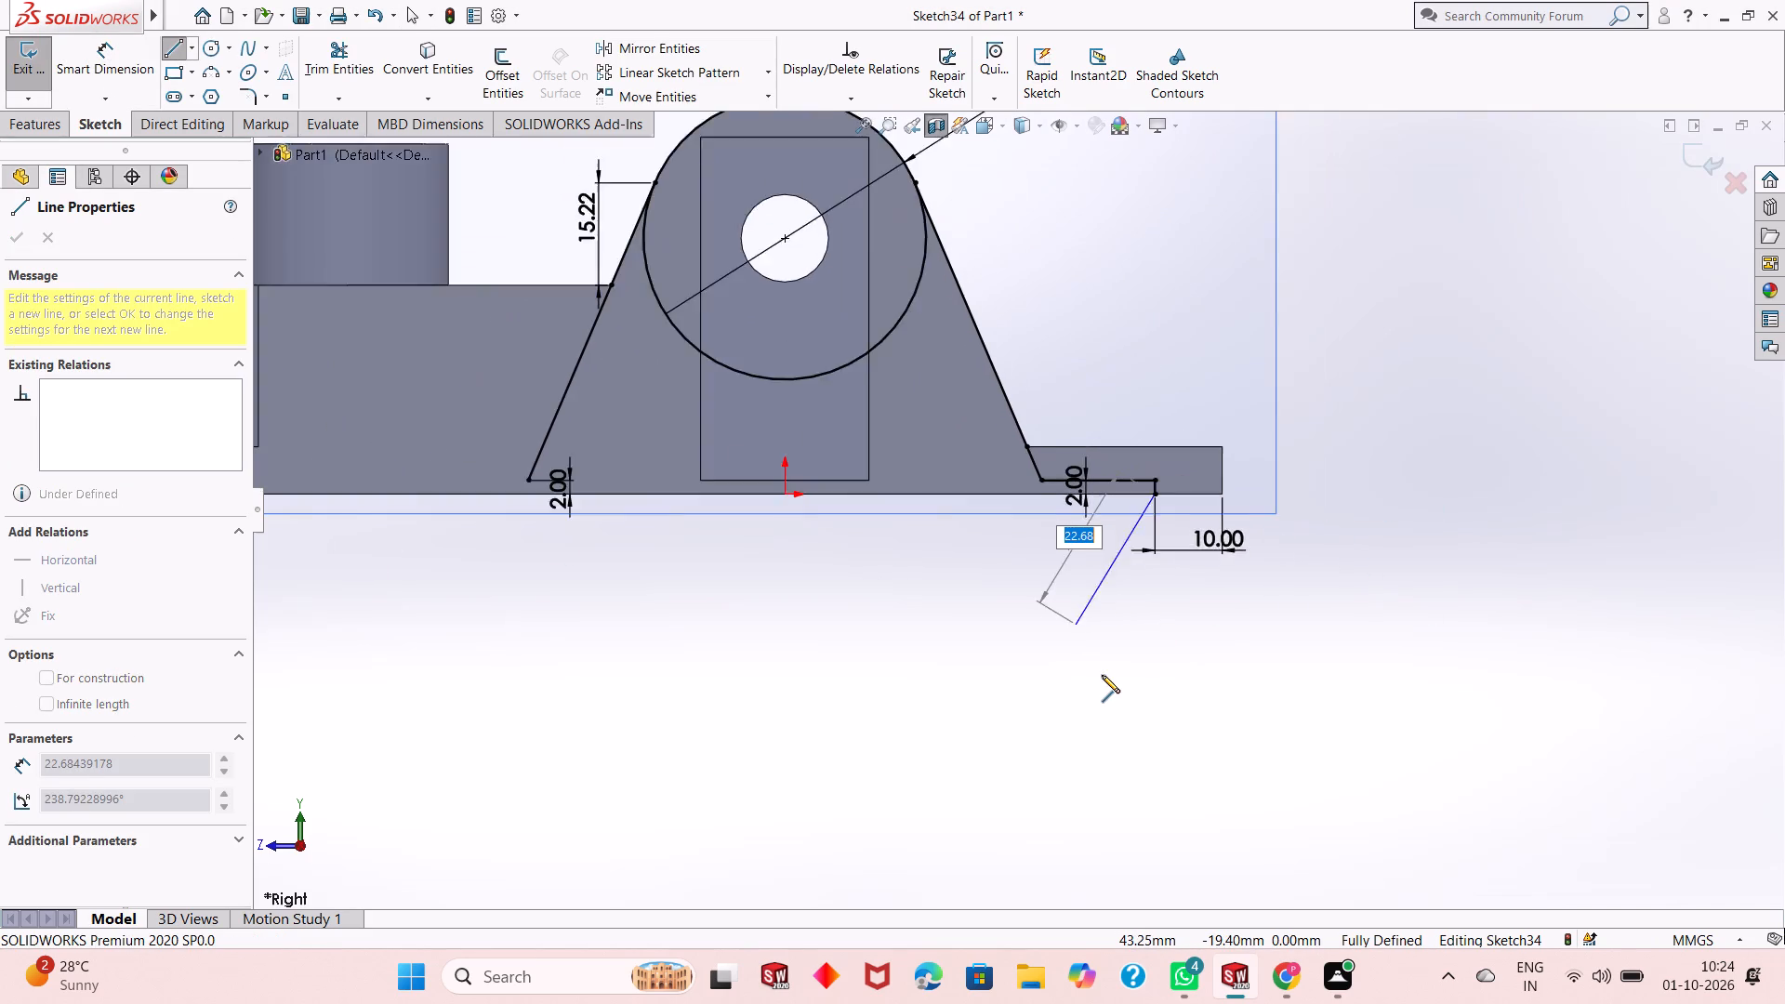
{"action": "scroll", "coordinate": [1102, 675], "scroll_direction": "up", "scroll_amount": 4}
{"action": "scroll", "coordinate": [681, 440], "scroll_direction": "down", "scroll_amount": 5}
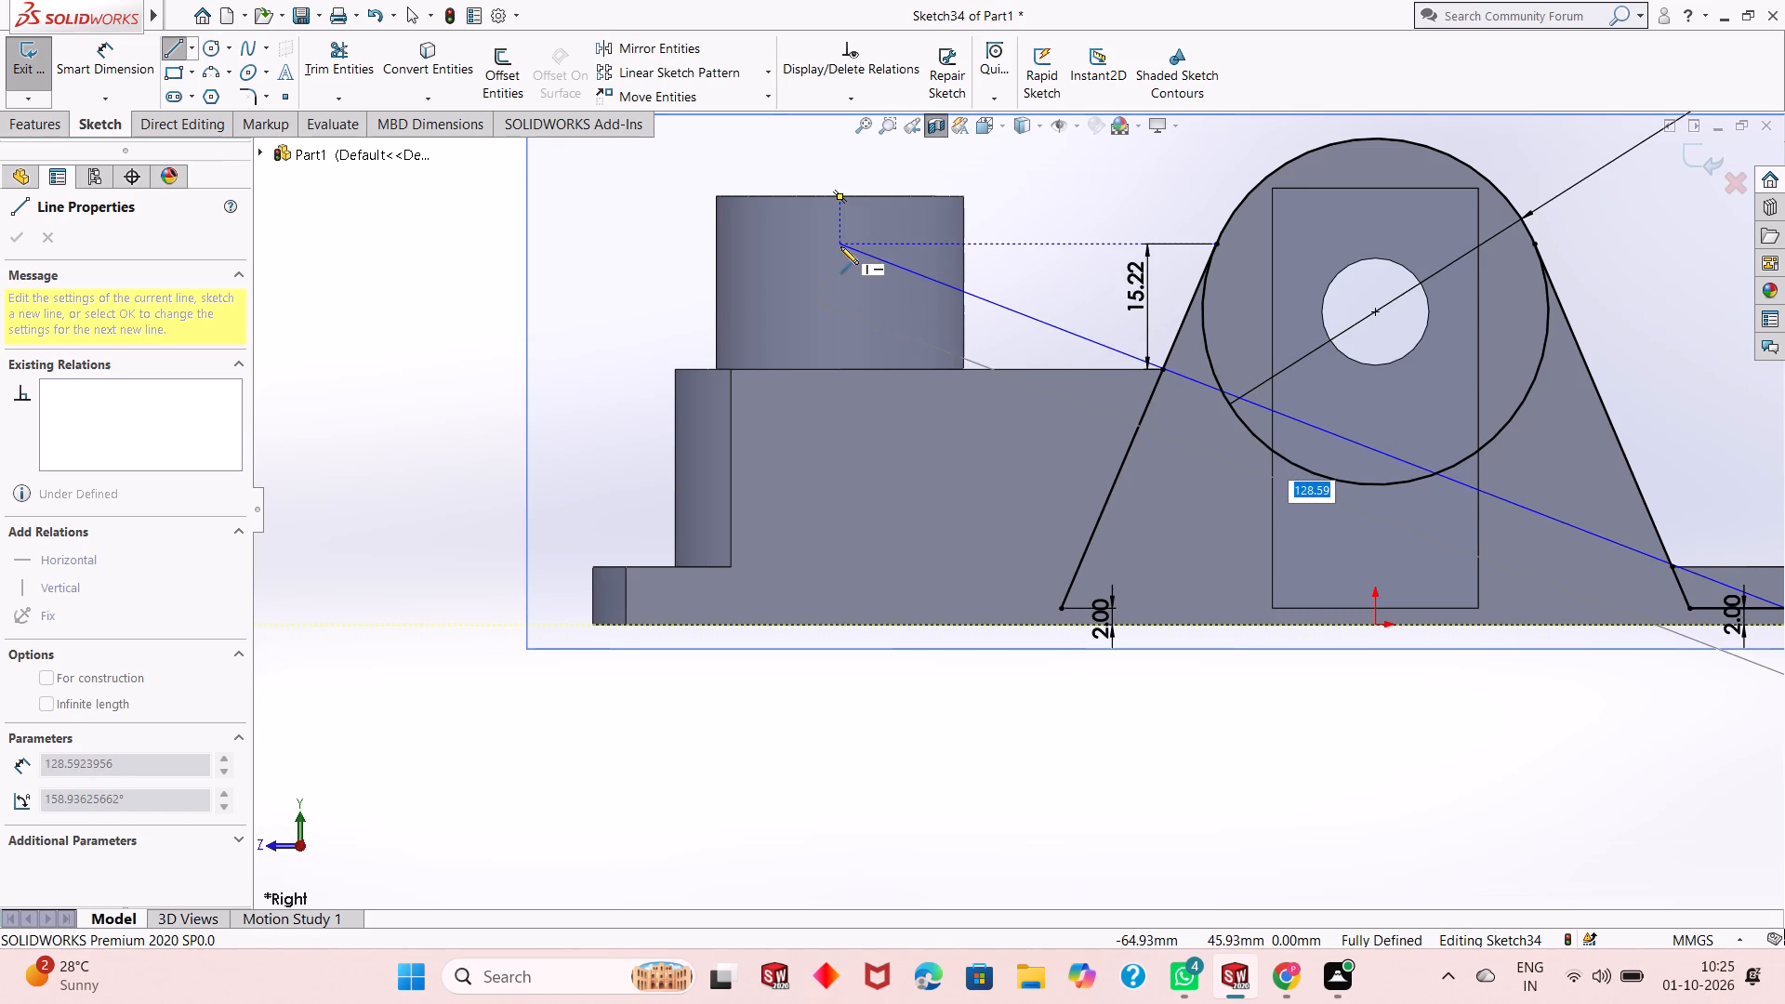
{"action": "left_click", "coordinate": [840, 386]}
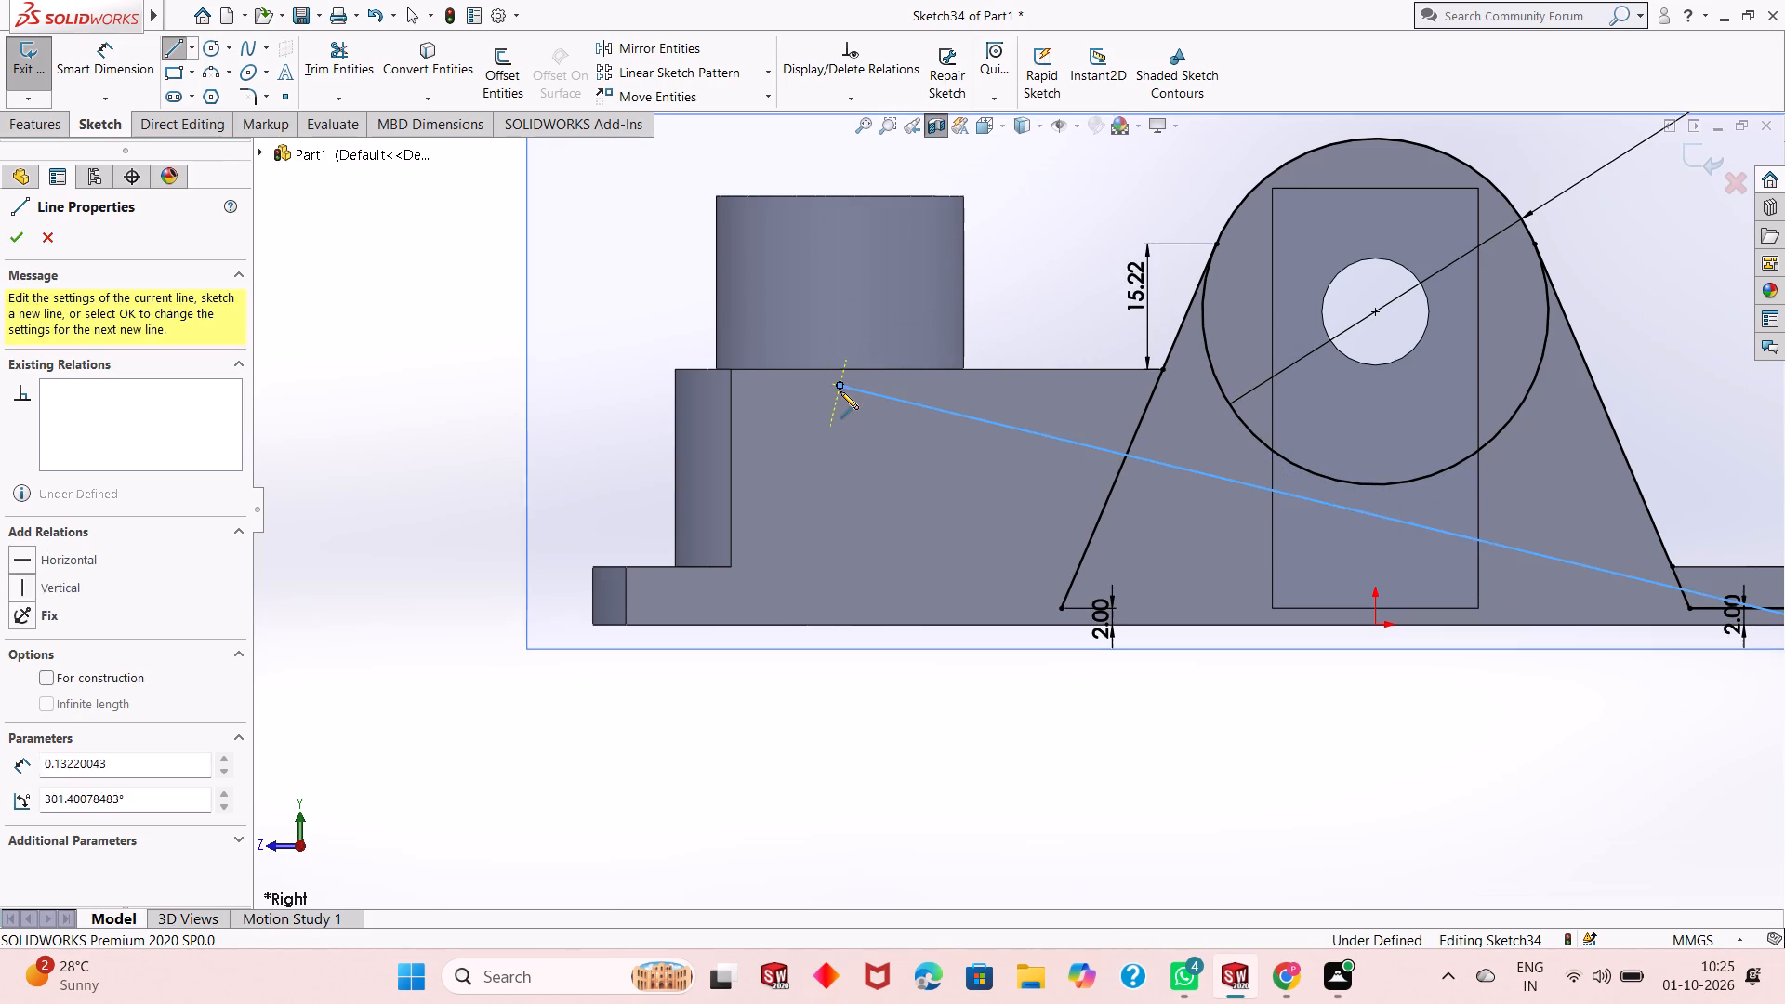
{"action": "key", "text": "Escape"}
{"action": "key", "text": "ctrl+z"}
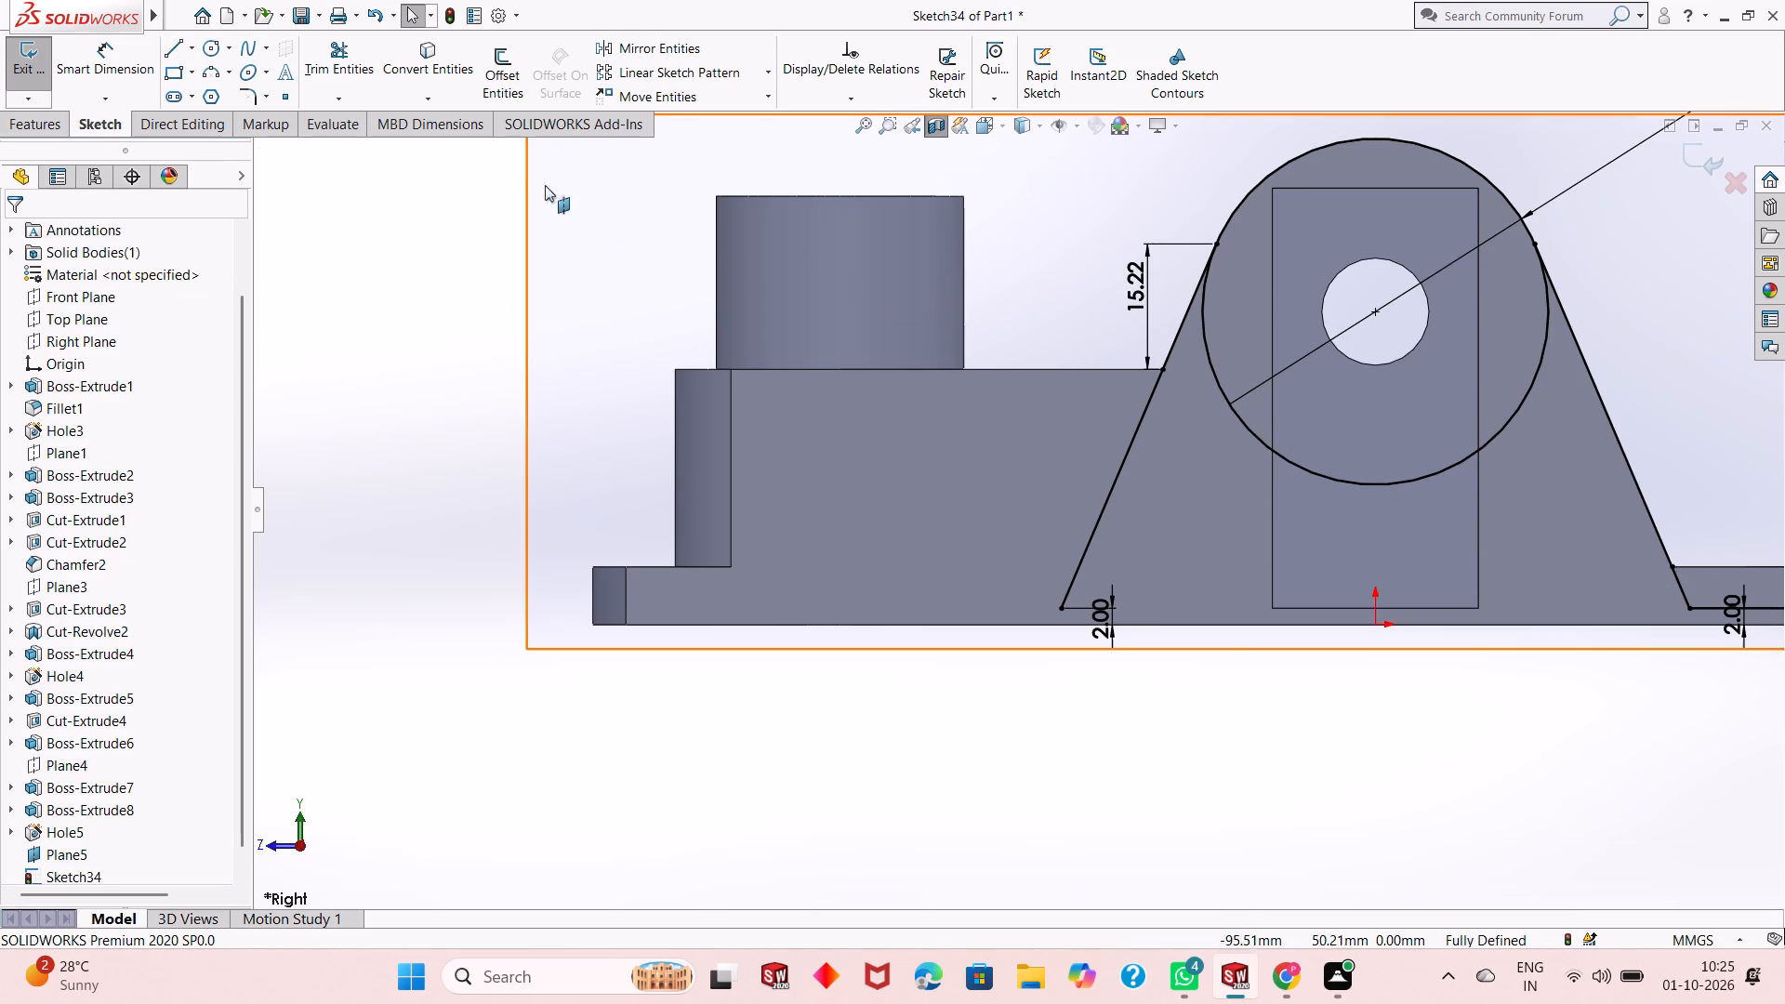
Sketch a 52 mm vertical line from the round boss's top midpoint to the base's bottom edge, continuing 120 mm horizontally to the short vertical line's lower endpoint.
{"action": "left_click", "coordinate": [178, 51]}
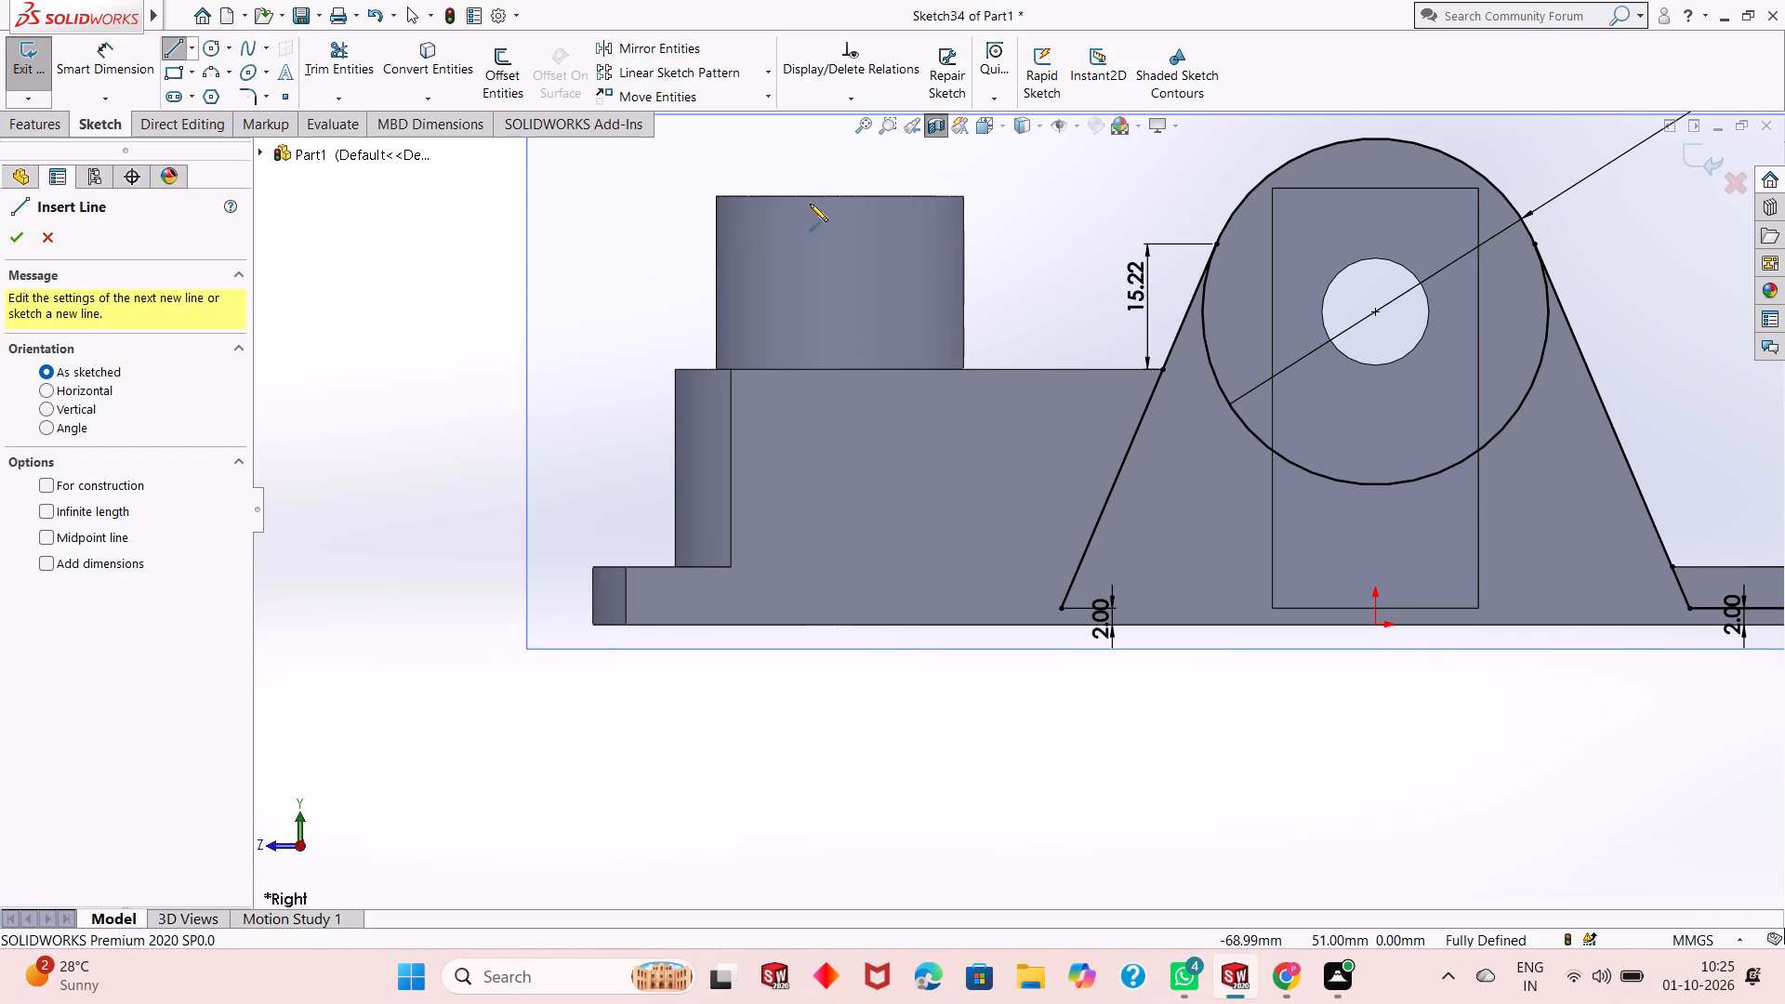
{"action": "left_click", "coordinate": [840, 198]}
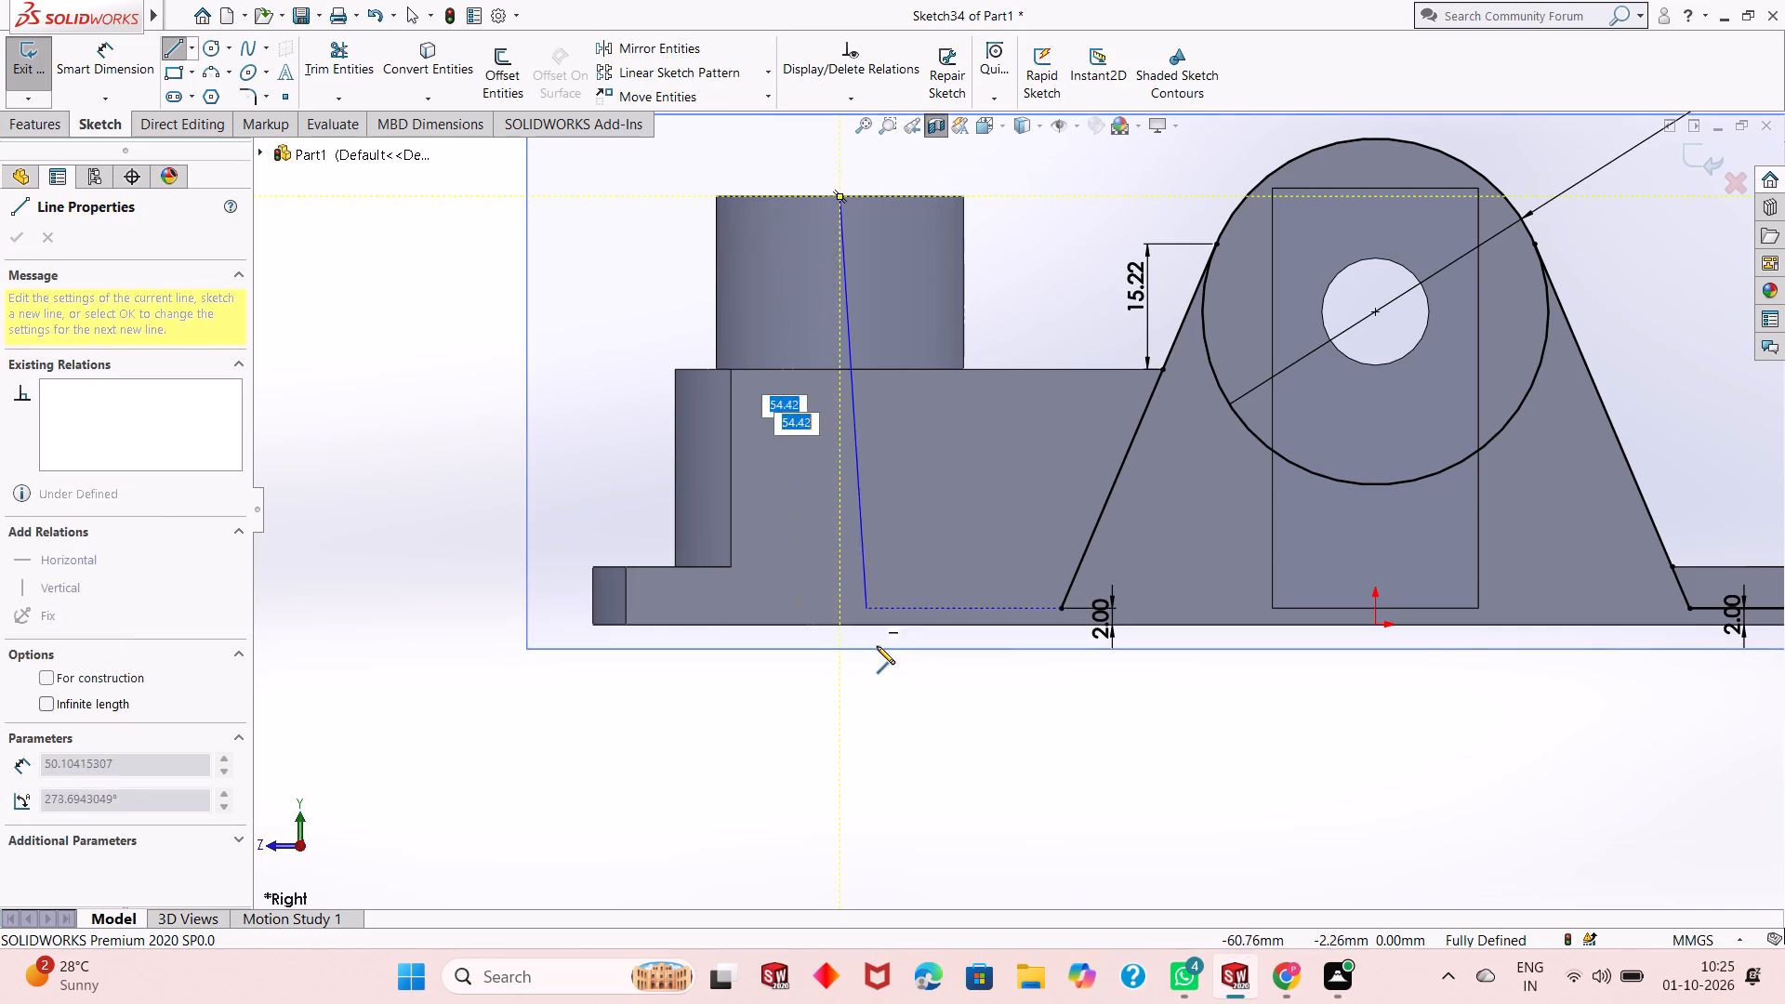
{"action": "left_click", "coordinate": [839, 627]}
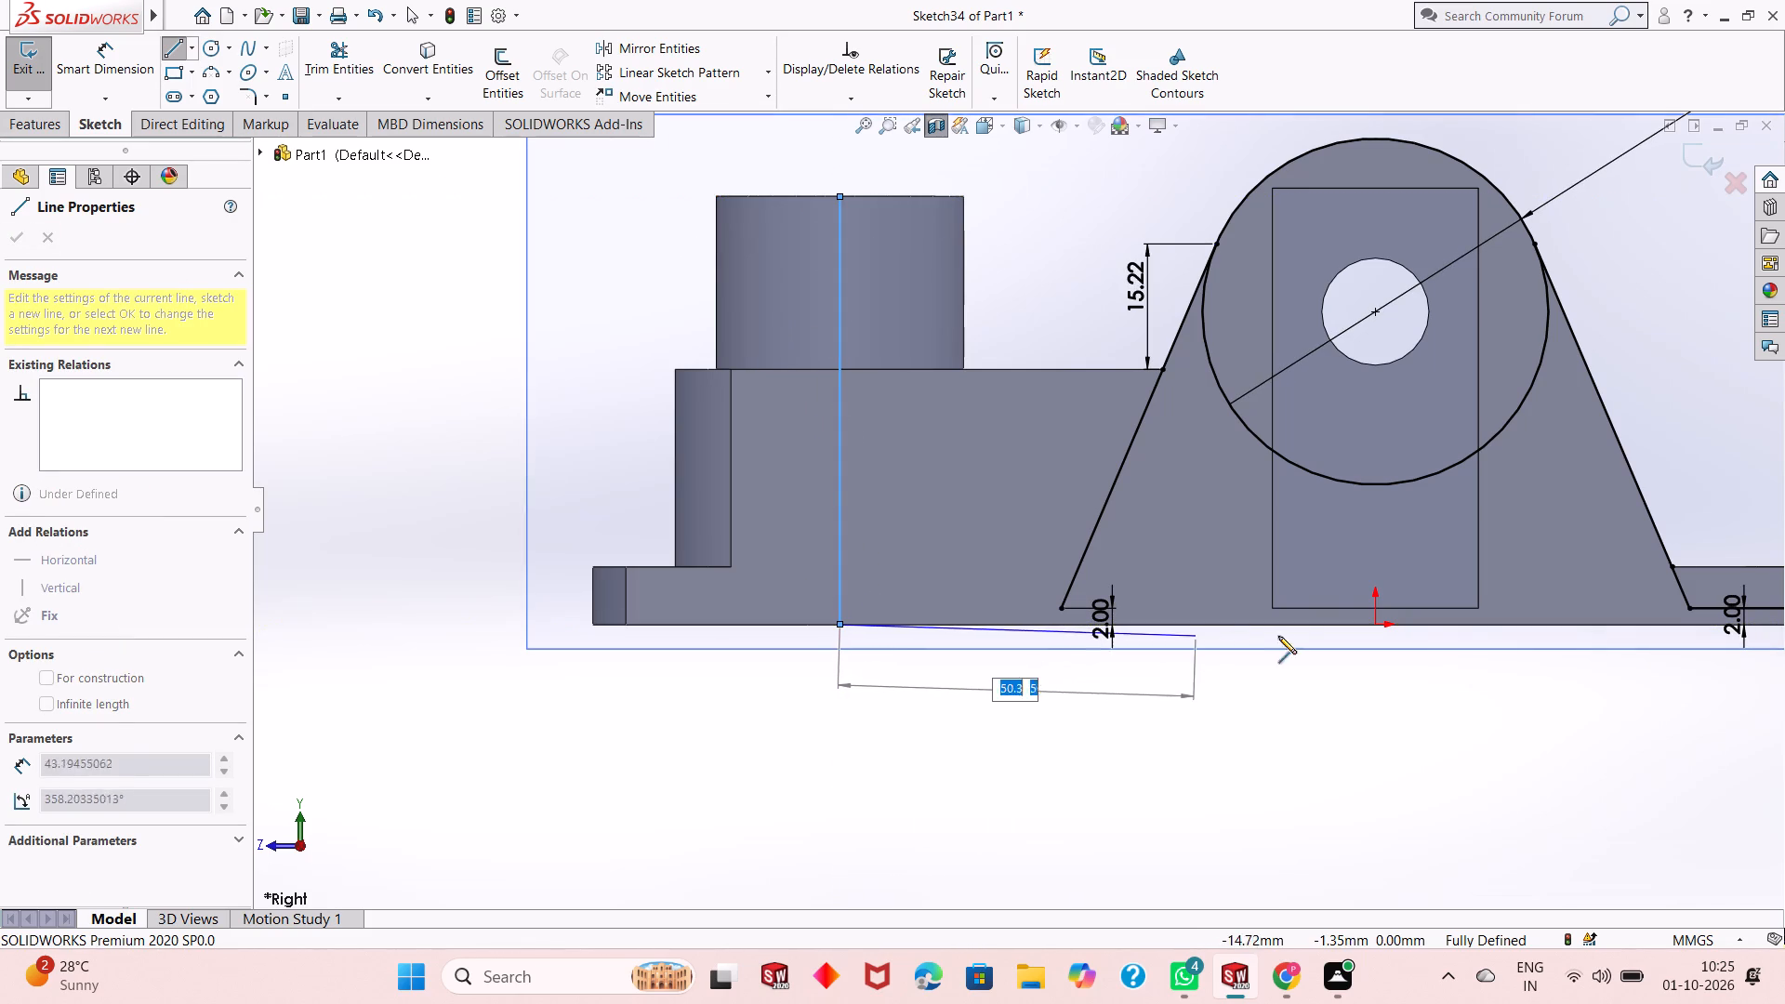
{"action": "scroll", "coordinate": [1340, 667], "scroll_direction": "up", "scroll_amount": 1}
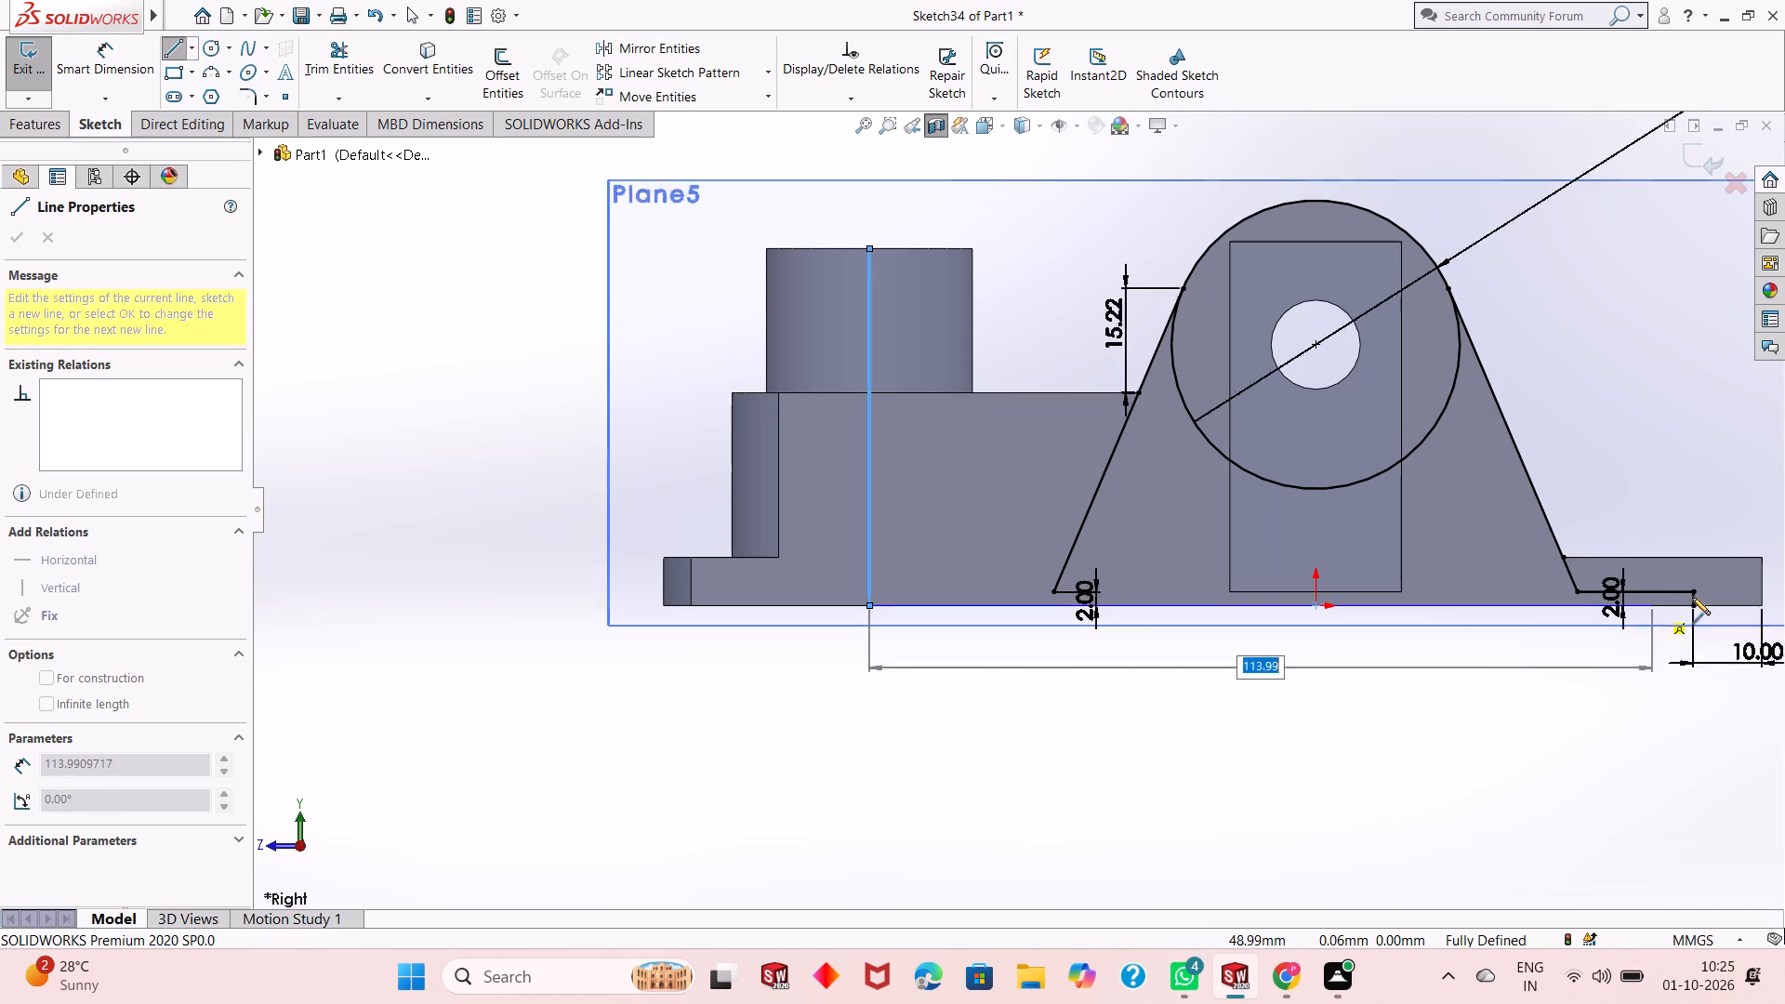
{"action": "left_click", "coordinate": [1693, 608]}
{"action": "key", "text": "Escape"}
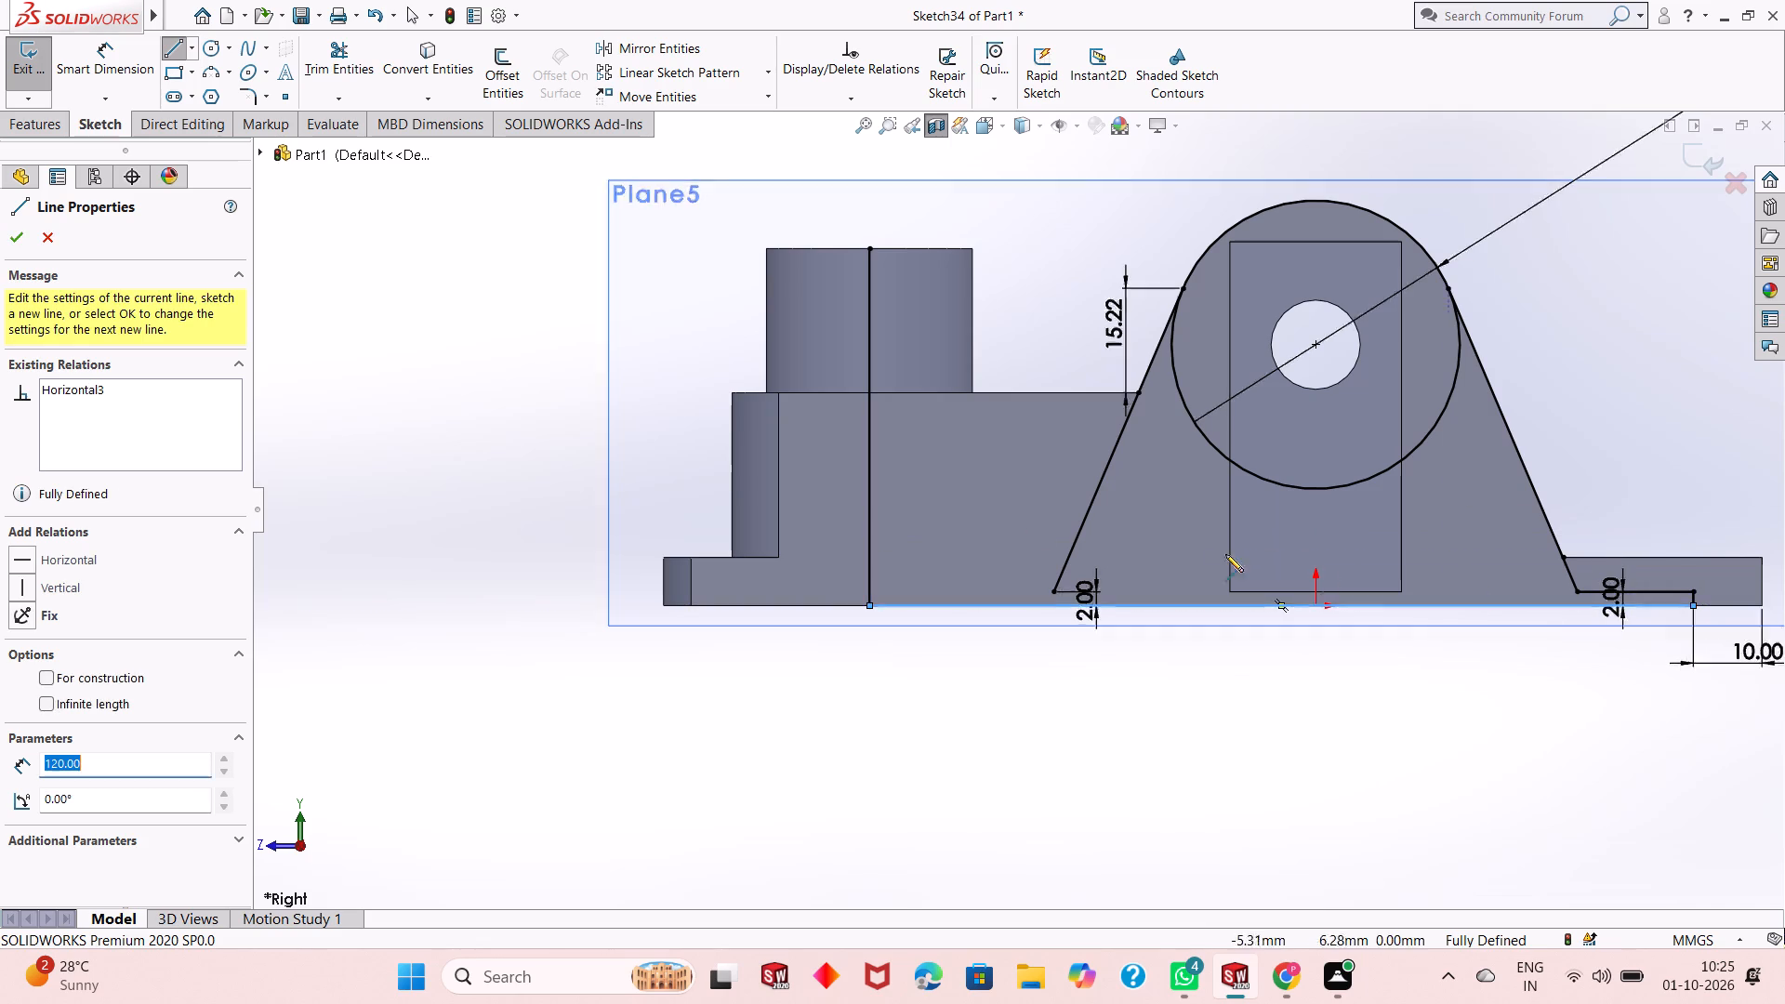
{"action": "key", "text": "Escape"}
{"action": "key", "text": "Escape"}
{"action": "key", "text": "Escape"}
Delete the 52 mm vertical line through the round boss.
{"action": "left_click", "coordinate": [871, 513]}
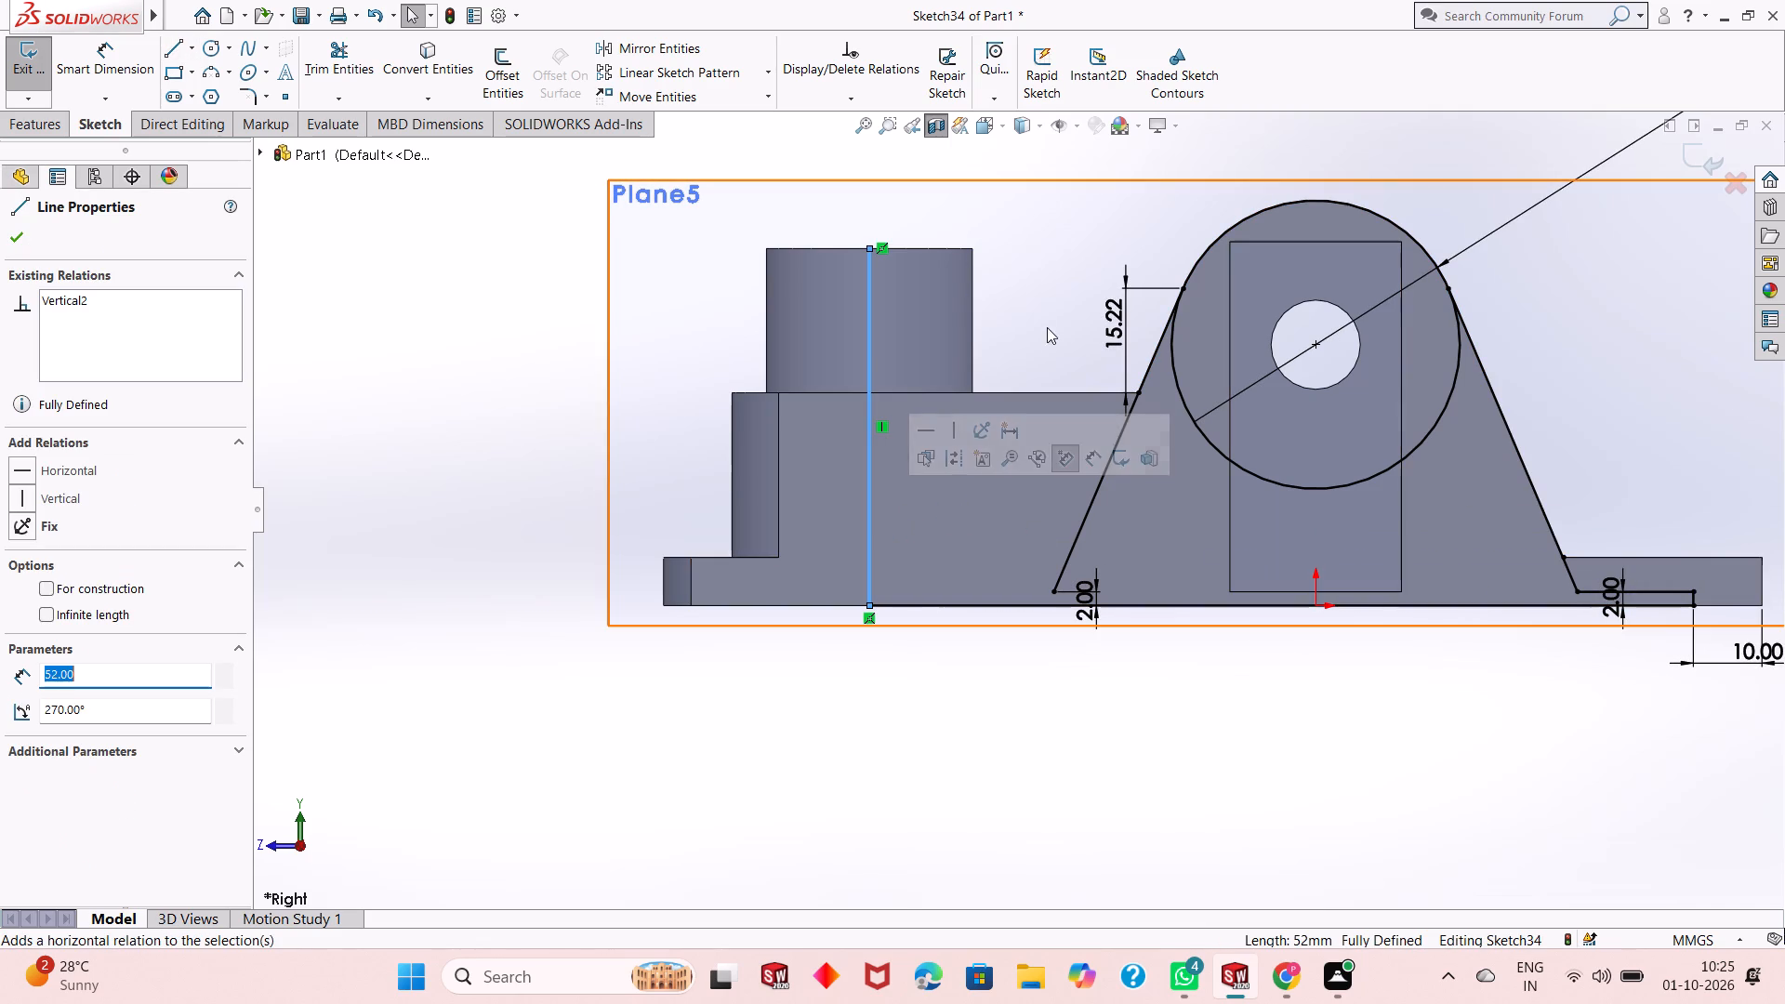
{"action": "right_click", "coordinate": [341, 454]}
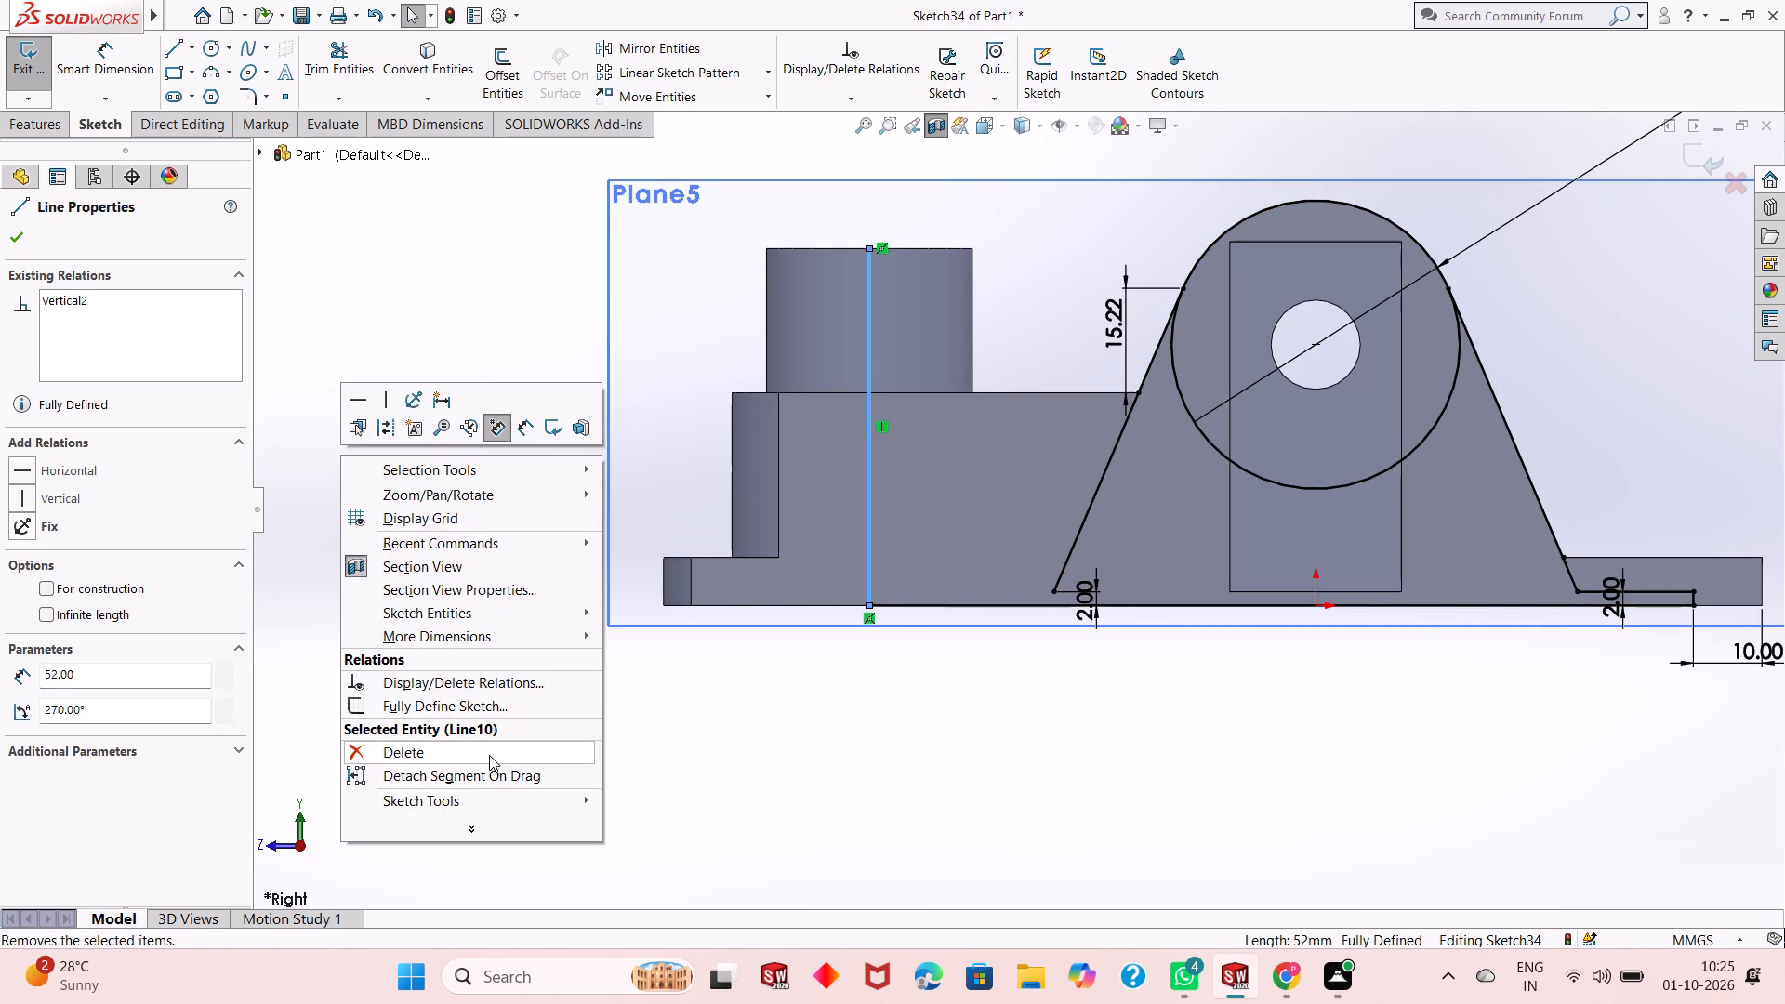
{"action": "left_click", "coordinate": [490, 751]}
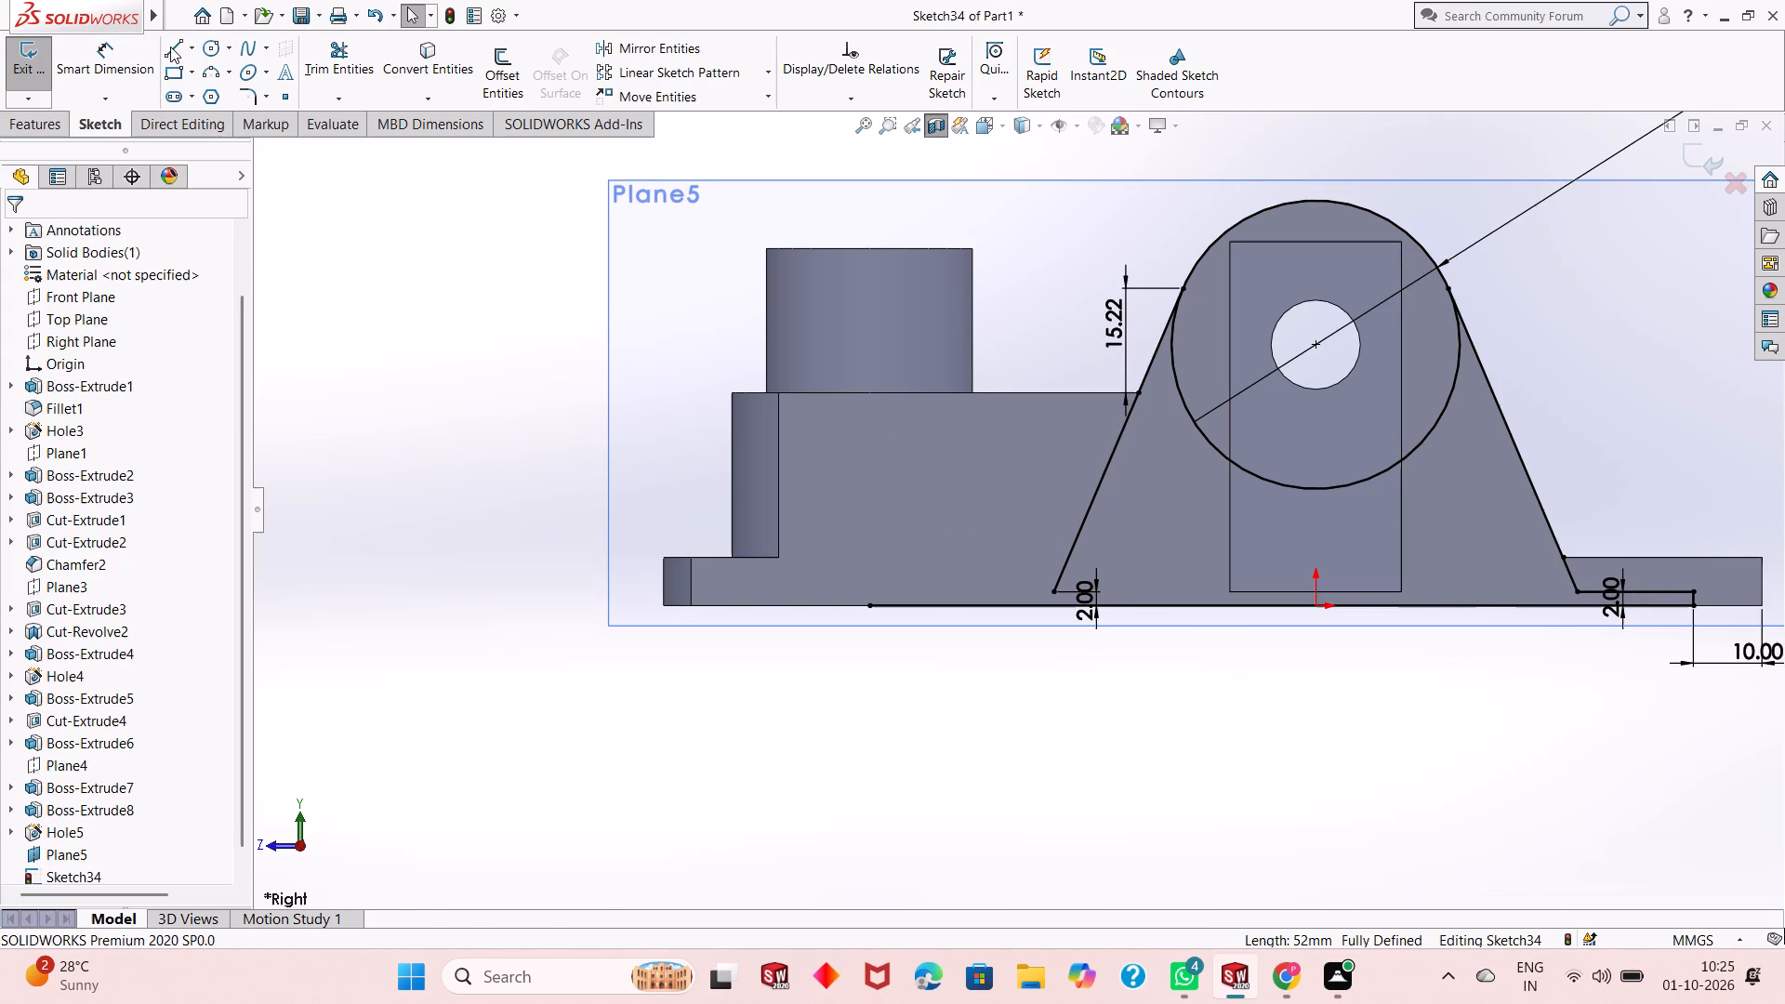
Close the base-level outline with a 2 mm vertical line below the round boss and a horizontal line to the nearby slanted line's lower endpoint.
{"action": "left_click", "coordinate": [170, 46]}
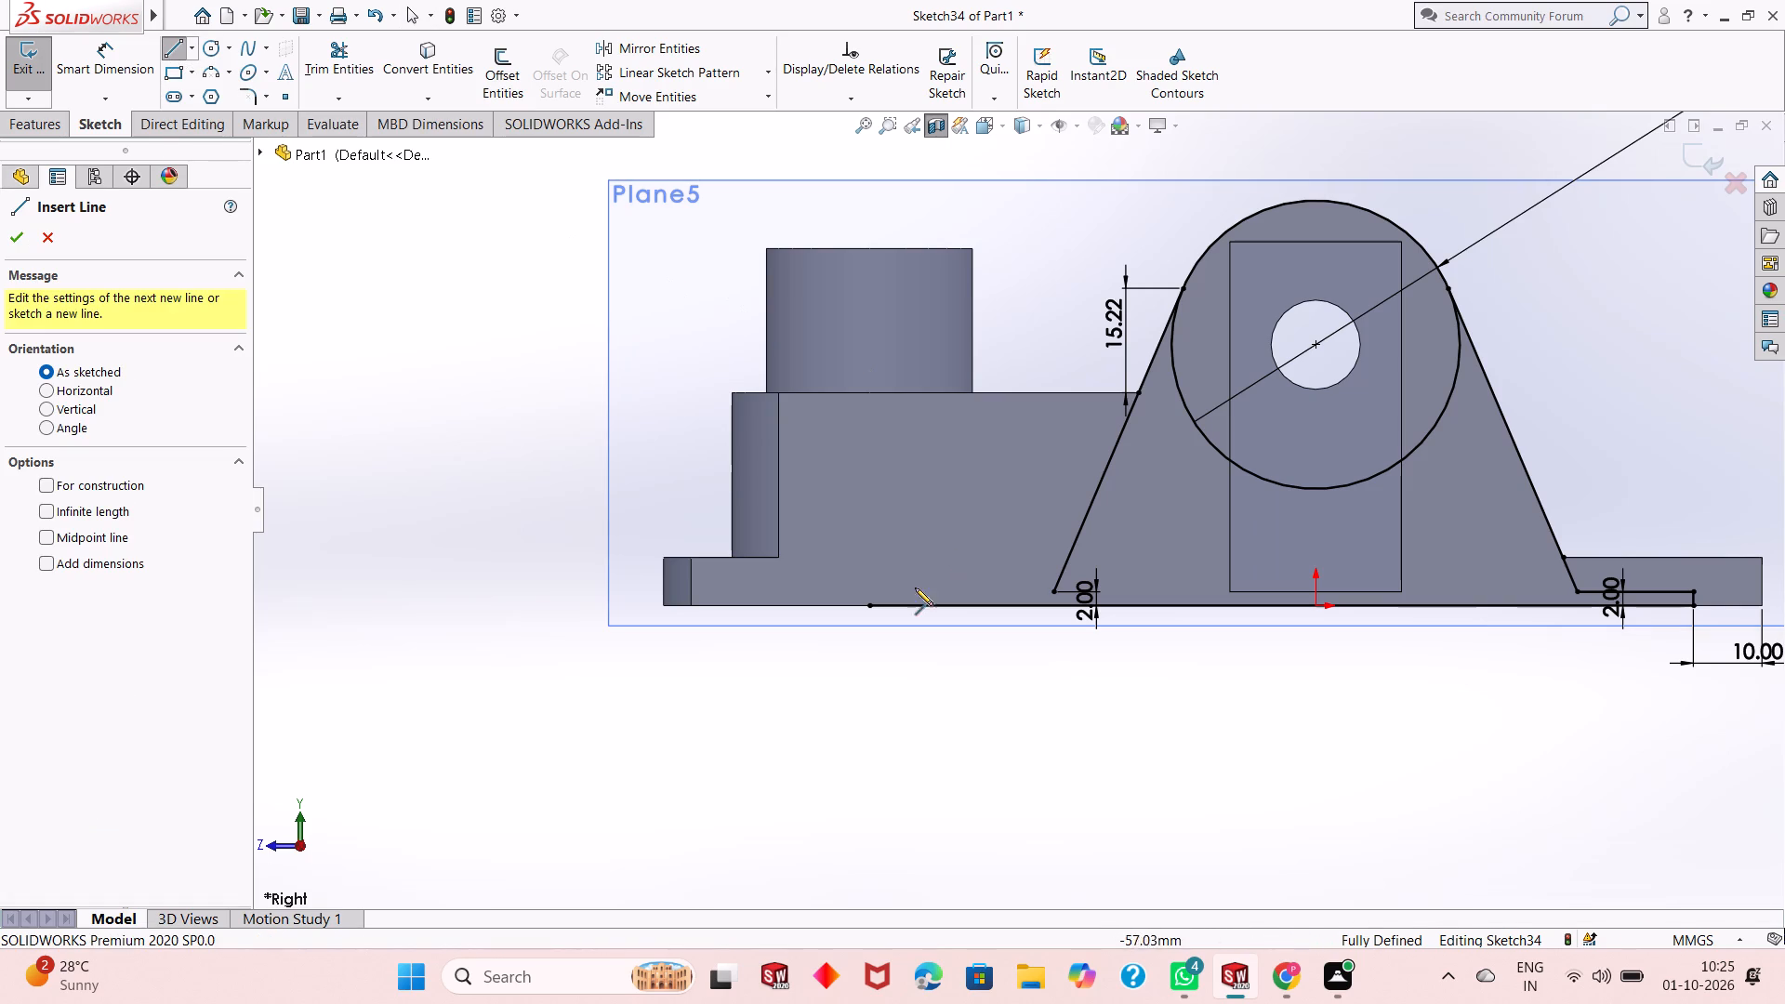
{"action": "left_click", "coordinate": [868, 609]}
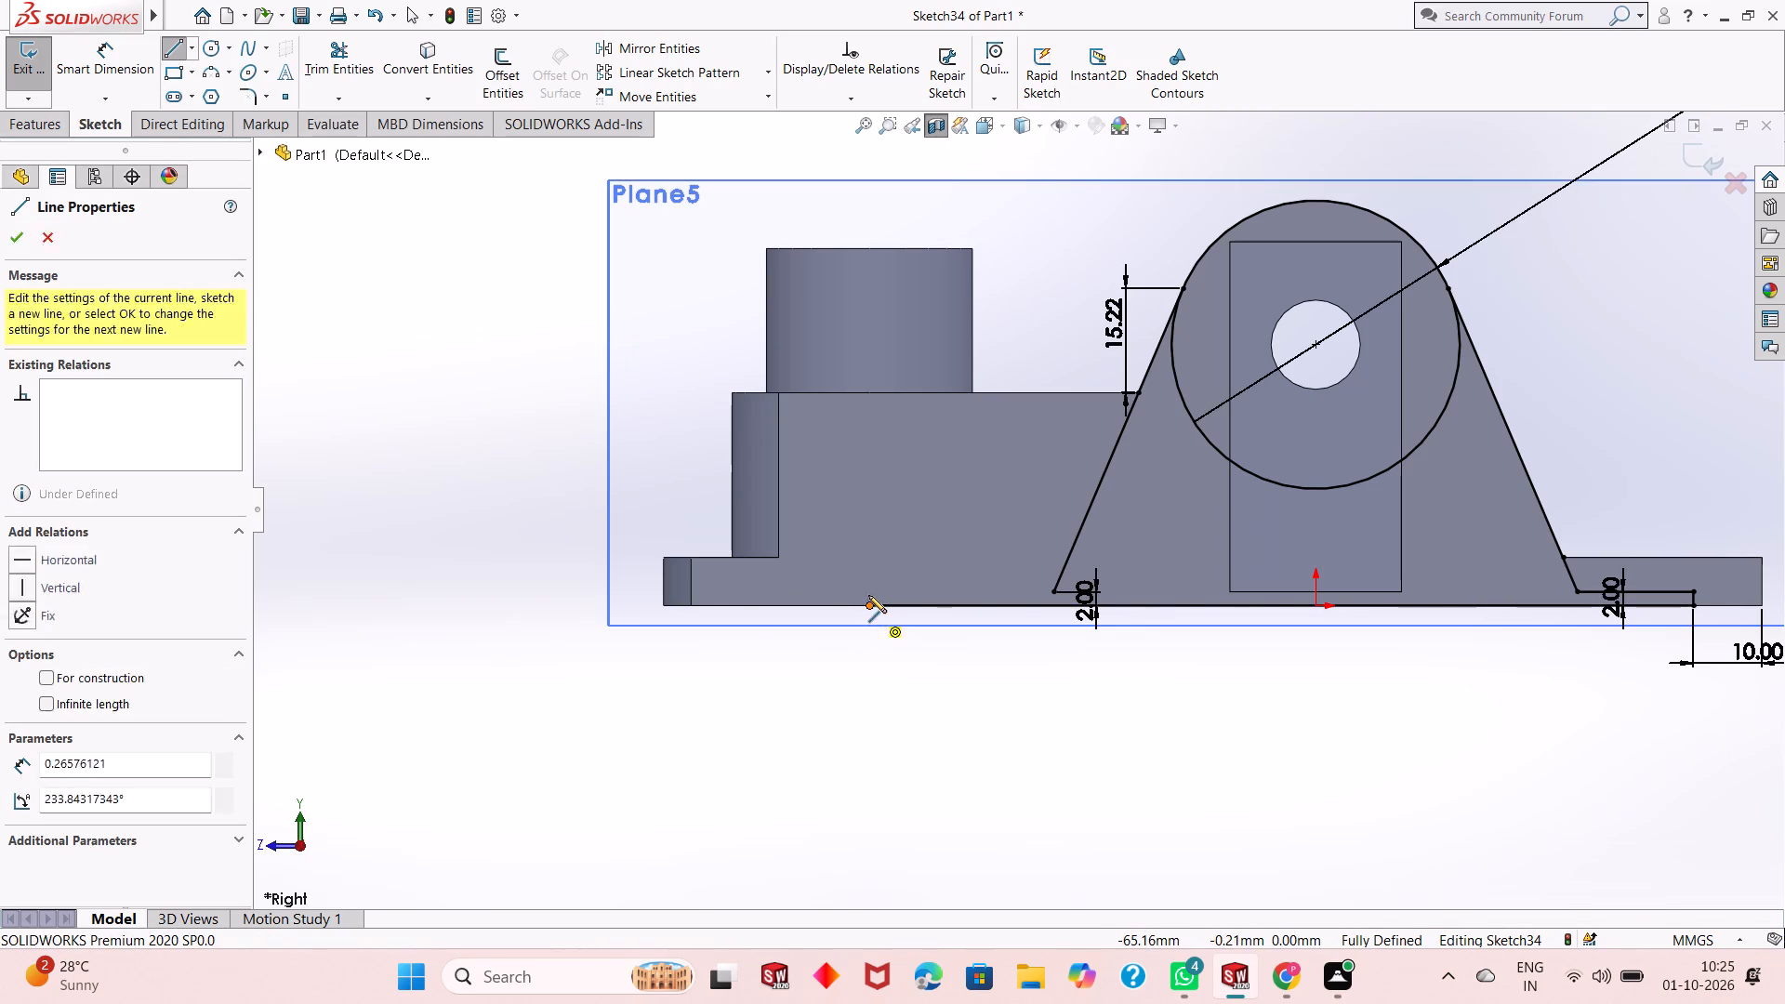
{"action": "left_click", "coordinate": [869, 592]}
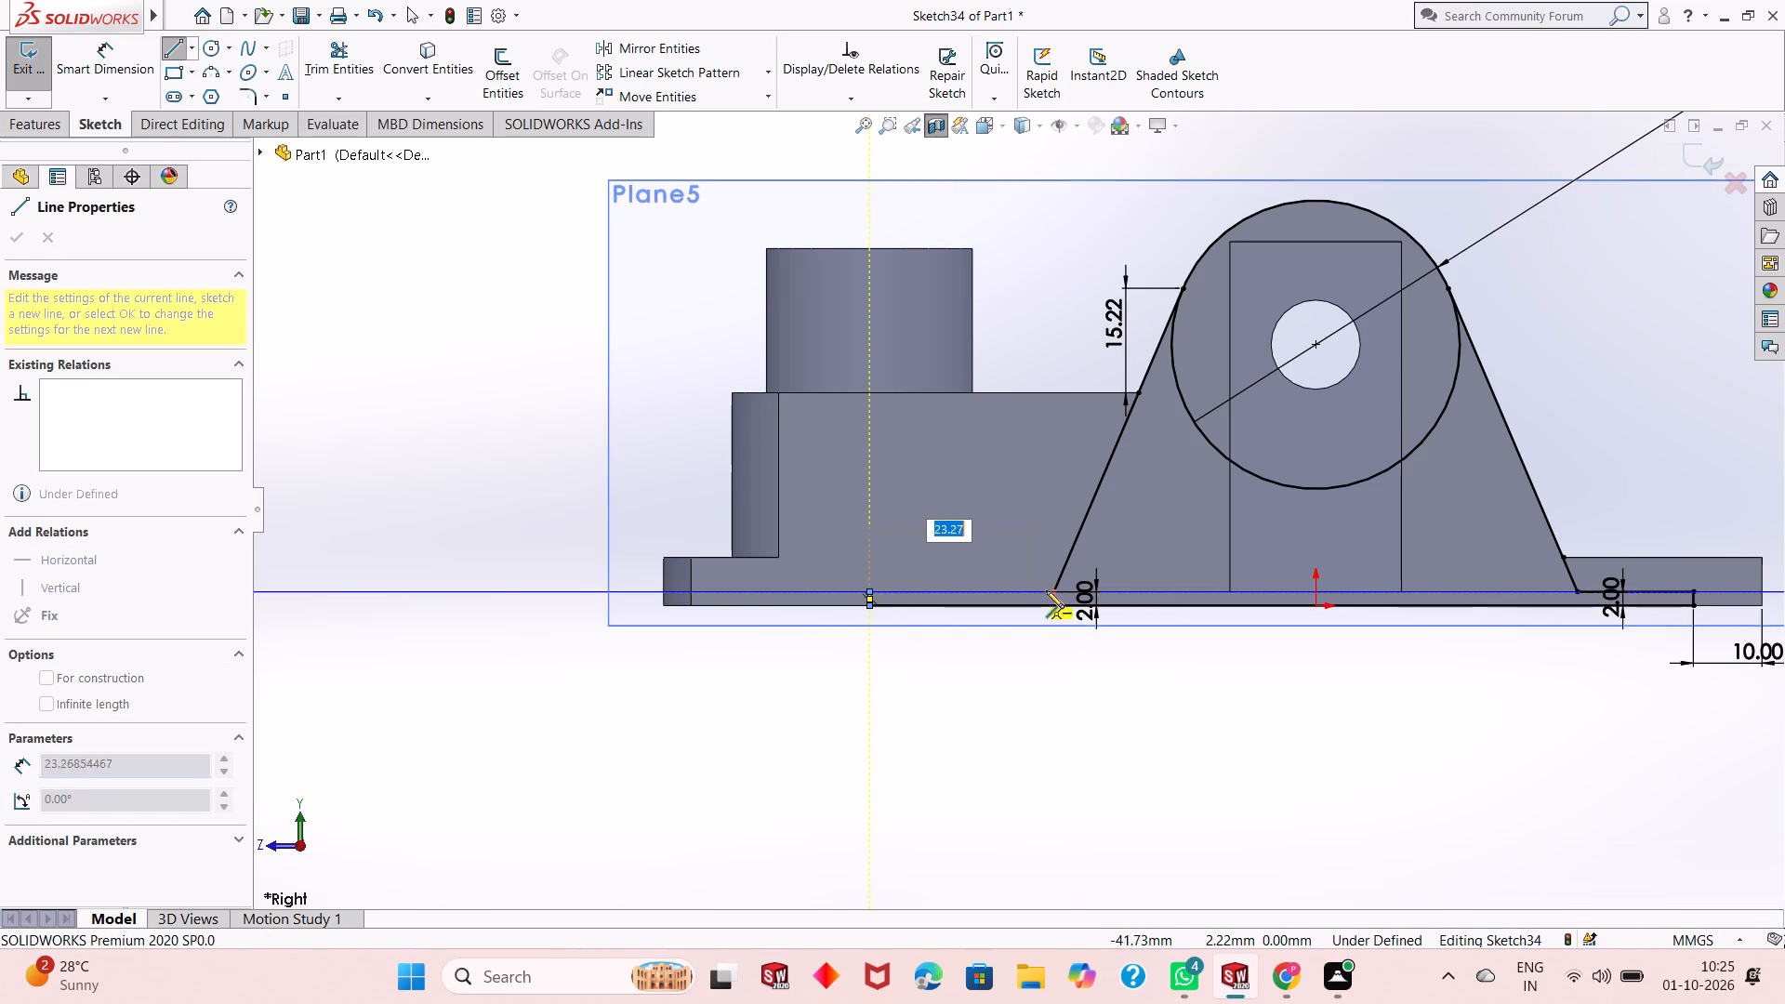
{"action": "left_click", "coordinate": [1051, 590]}
{"action": "key", "text": "Escape"}
{"action": "key", "text": "Escape"}
{"action": "key", "text": "Escape"}
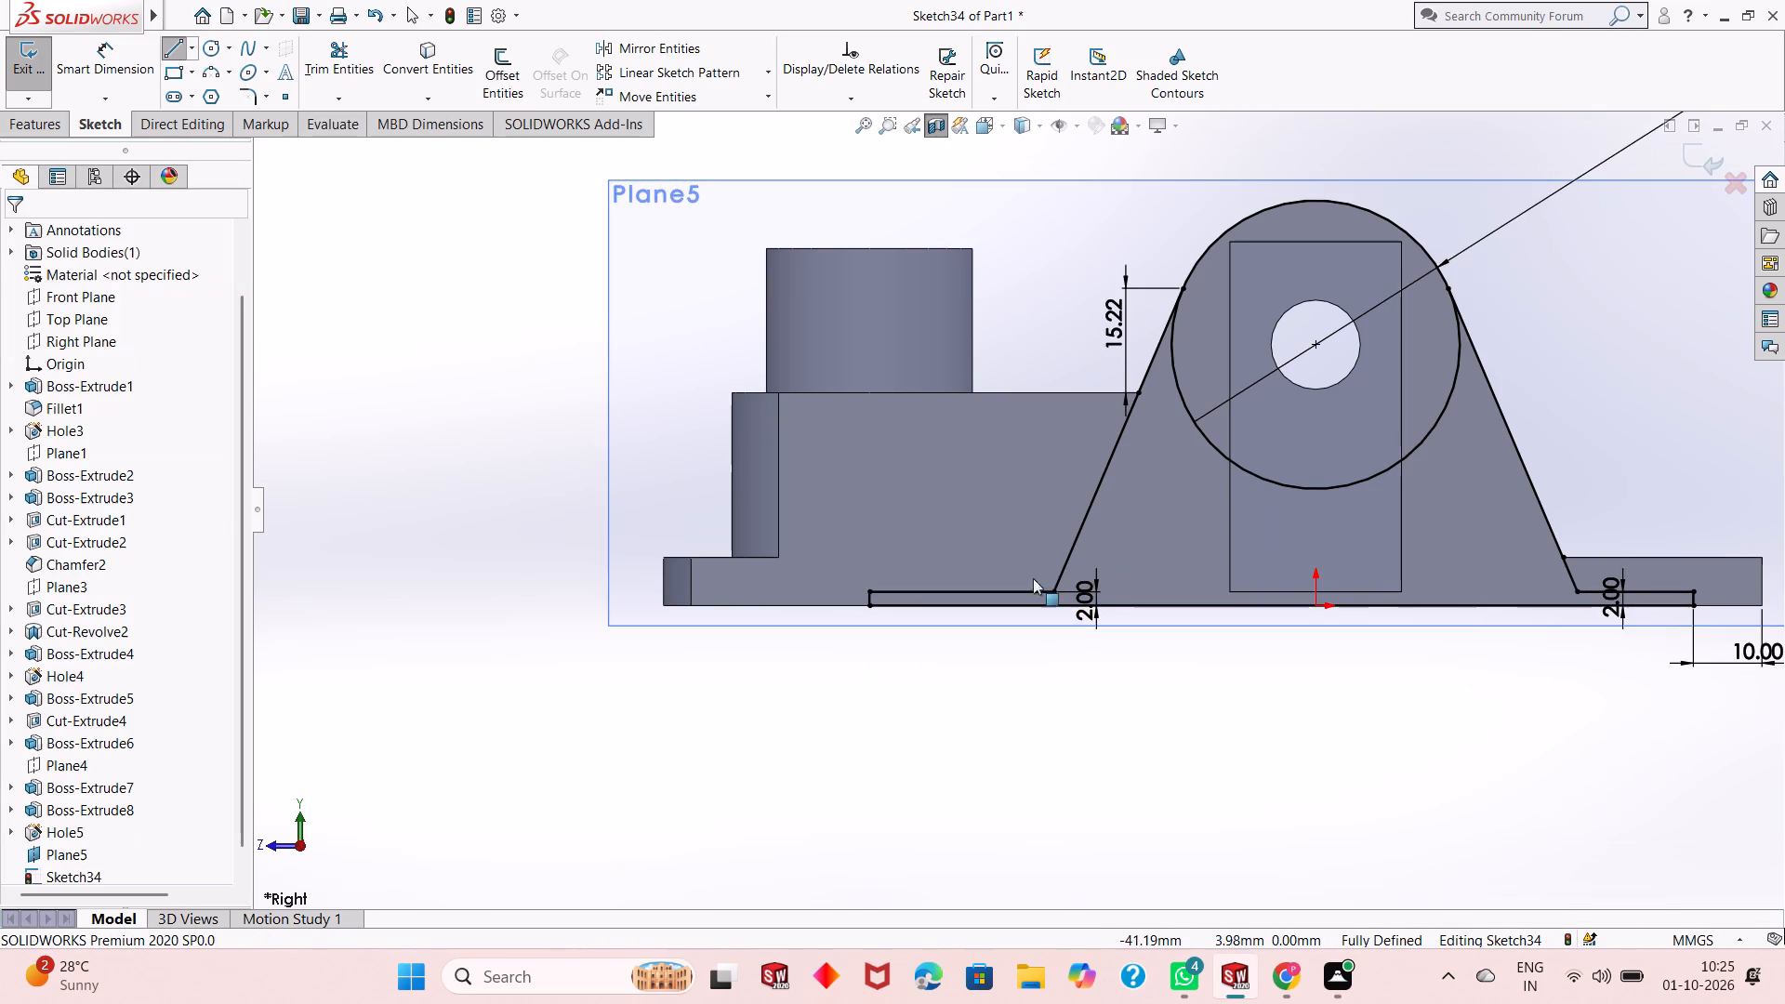
Trim away the circle's lower arc between the two slanted lines, leaving only the rounded top of the profile.
{"action": "key", "text": "Escape"}
{"action": "key", "text": "Escape"}
{"action": "scroll", "coordinate": [876, 593], "scroll_direction": "up", "scroll_amount": 3}
{"action": "scroll", "coordinate": [1233, 506], "scroll_direction": "down", "scroll_amount": 1}
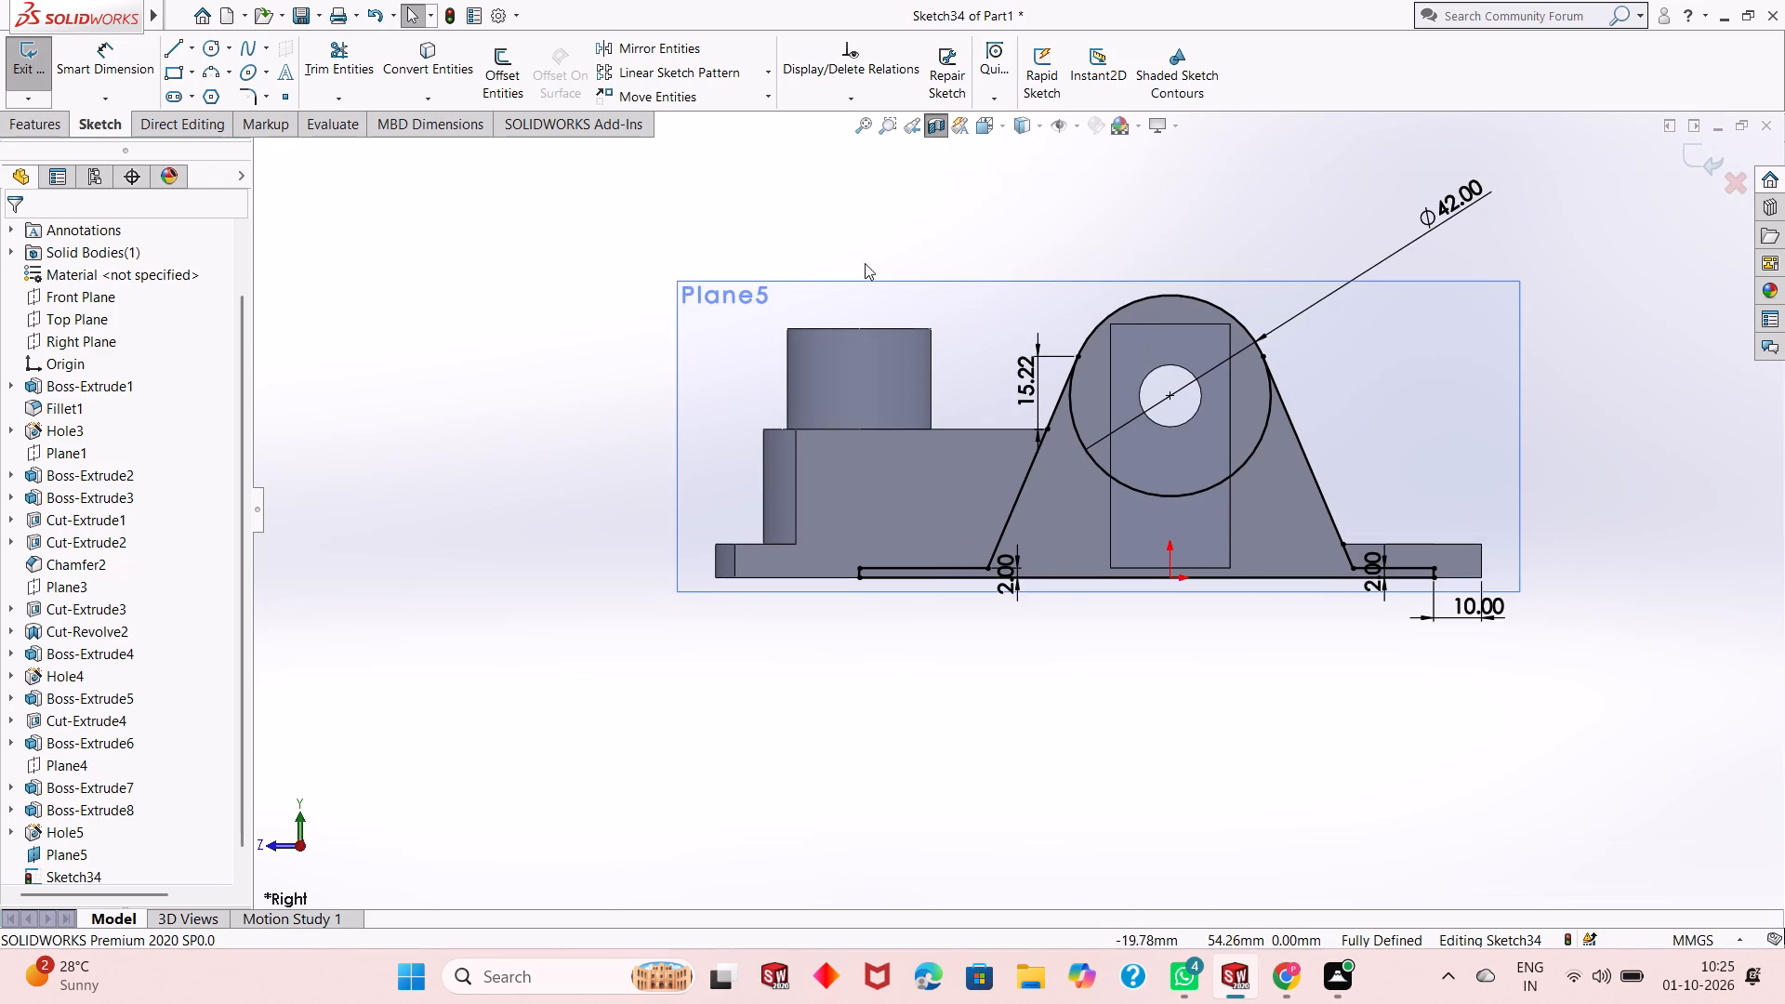
{"action": "left_click", "coordinate": [345, 66]}
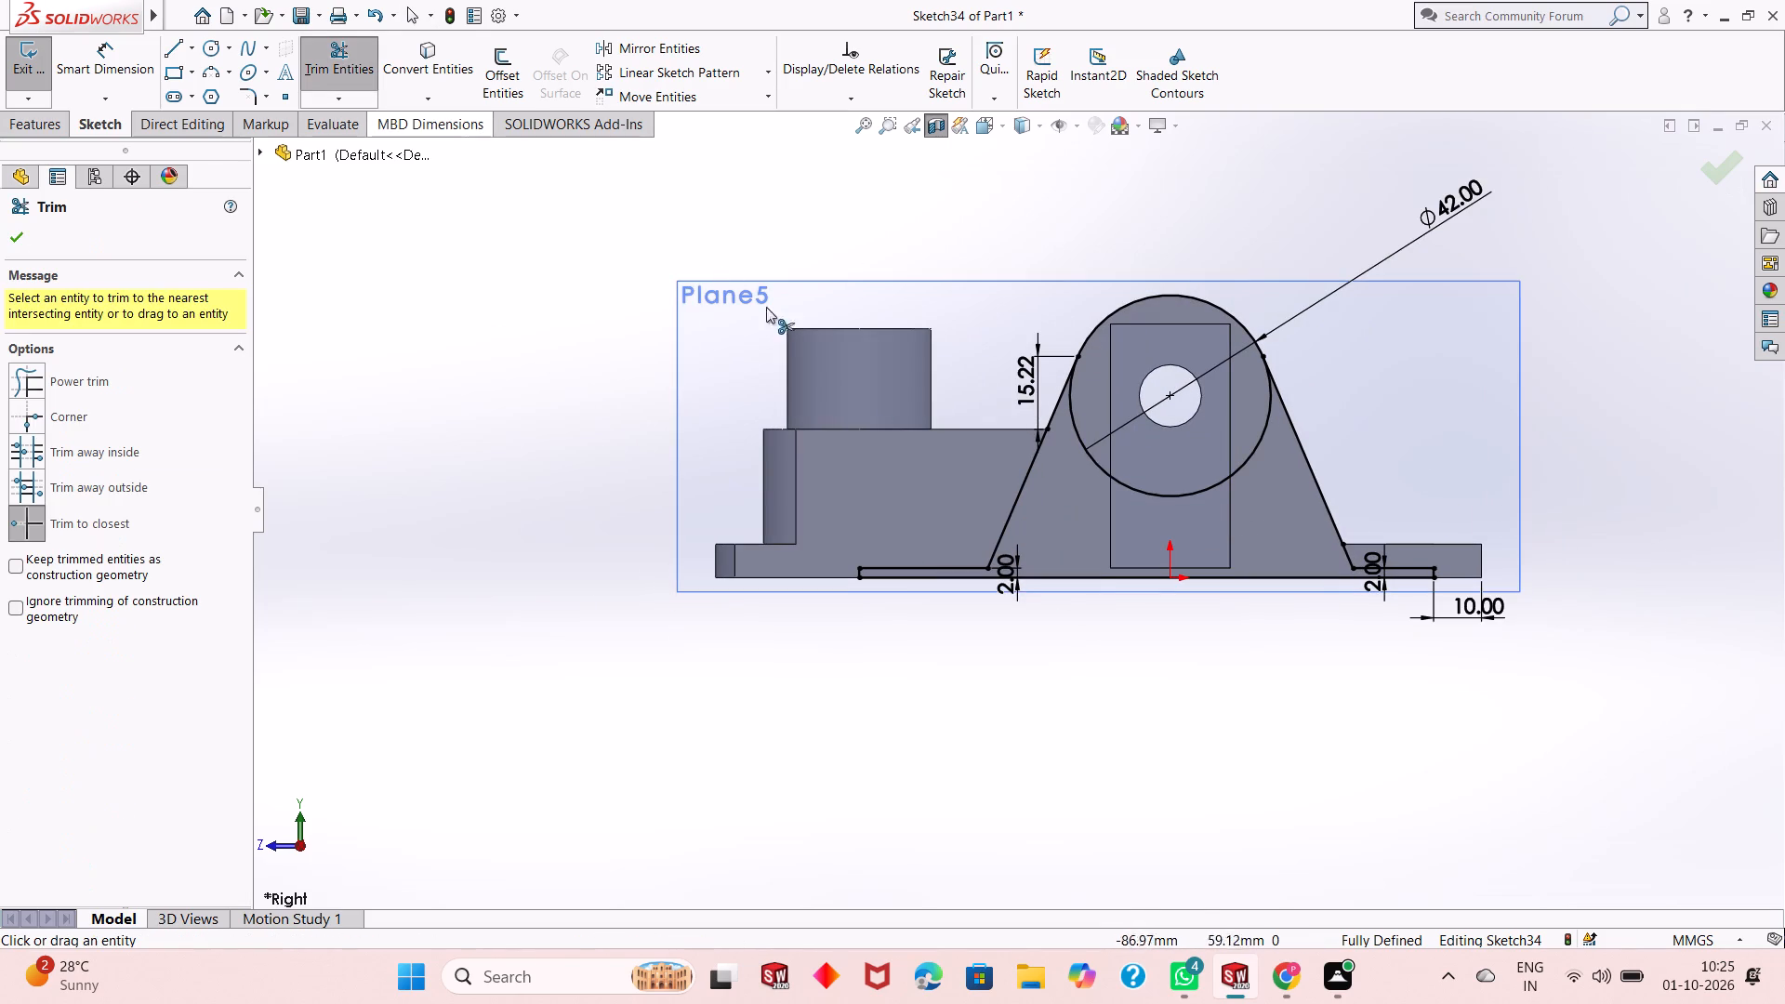
{"action": "left_click", "coordinate": [1188, 491]}
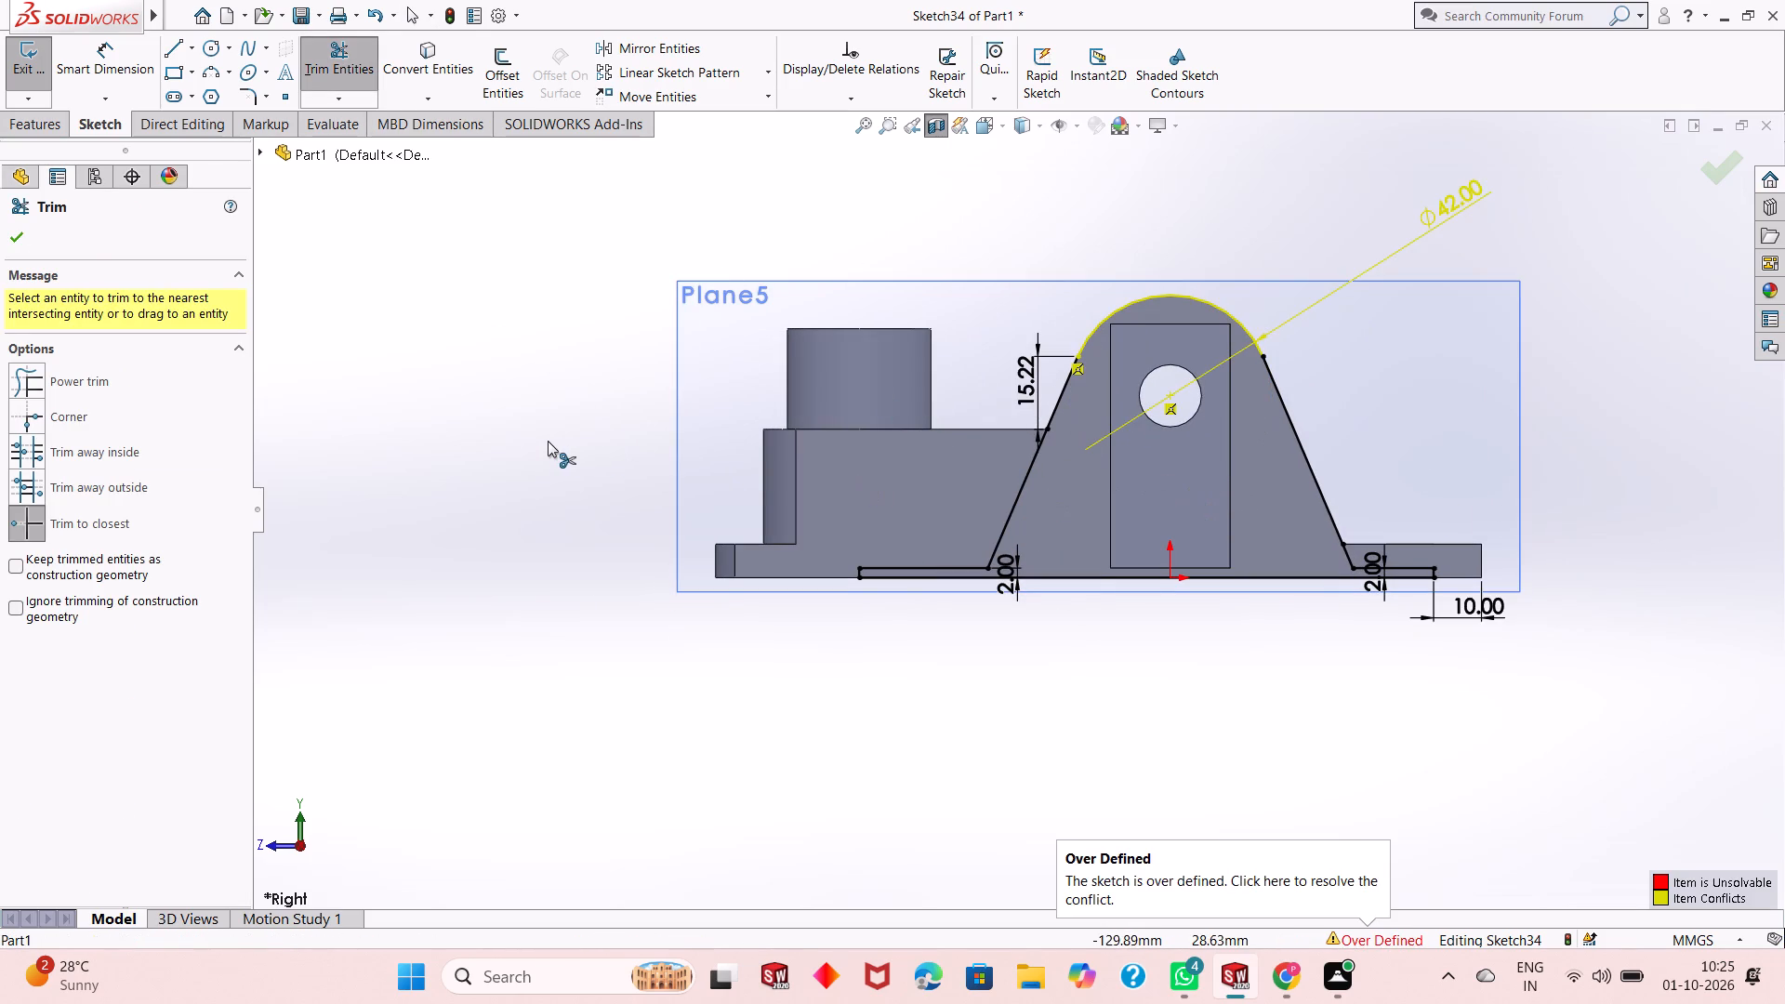
{"action": "key", "text": "Escape"}
{"action": "key", "text": "Escape"}
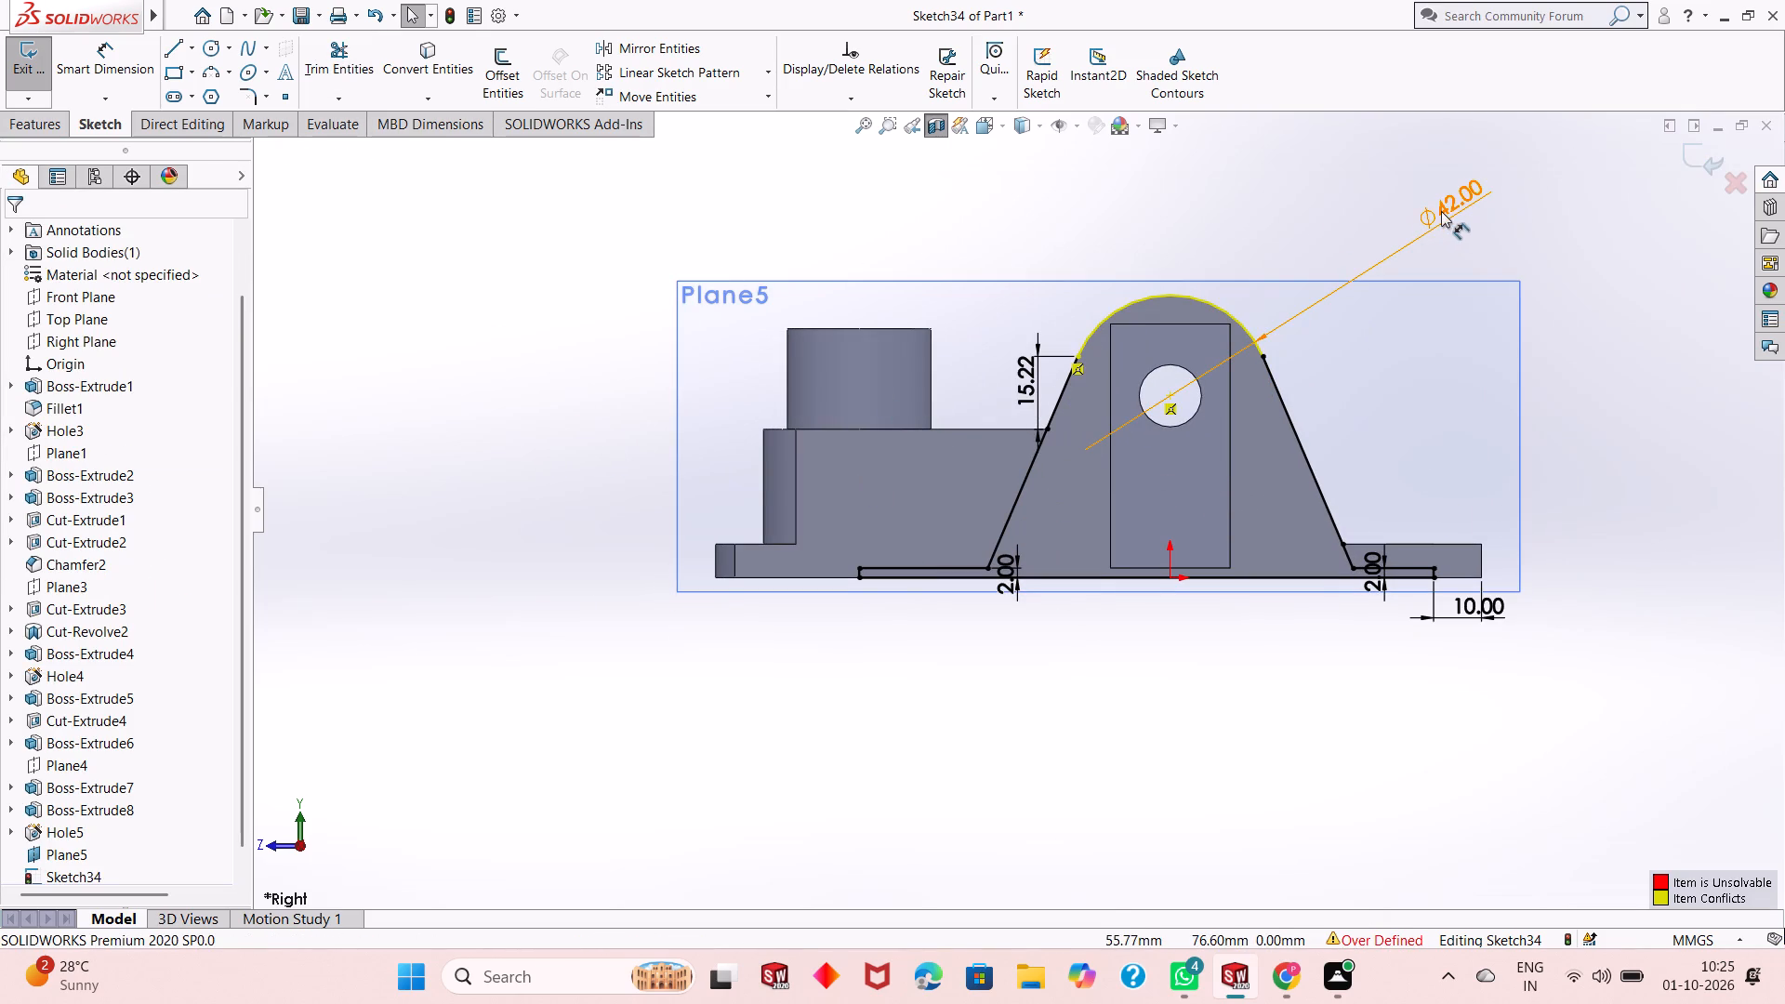
Delete the 42 mm diameter dimension from the profile's top arc.
{"action": "right_click", "coordinate": [1443, 211]}
{"action": "left_click", "coordinate": [1524, 505]}
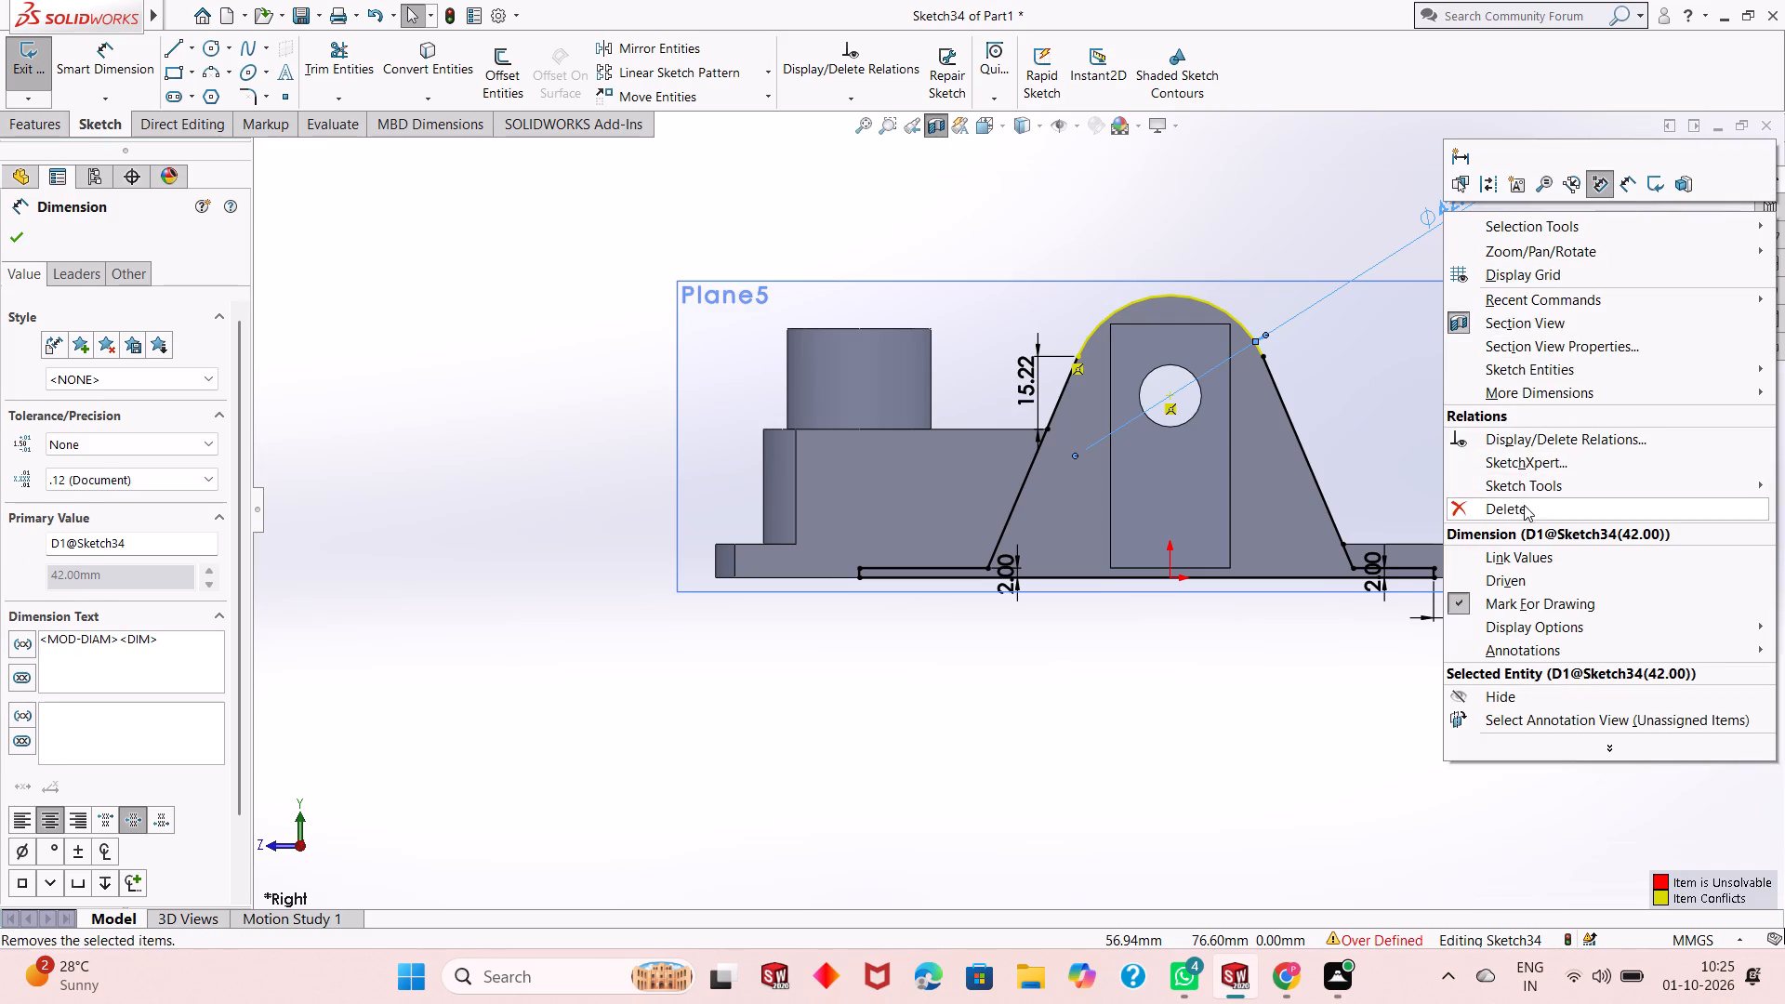
{"action": "scroll", "coordinate": [1190, 474], "scroll_direction": "up", "scroll_amount": 1}
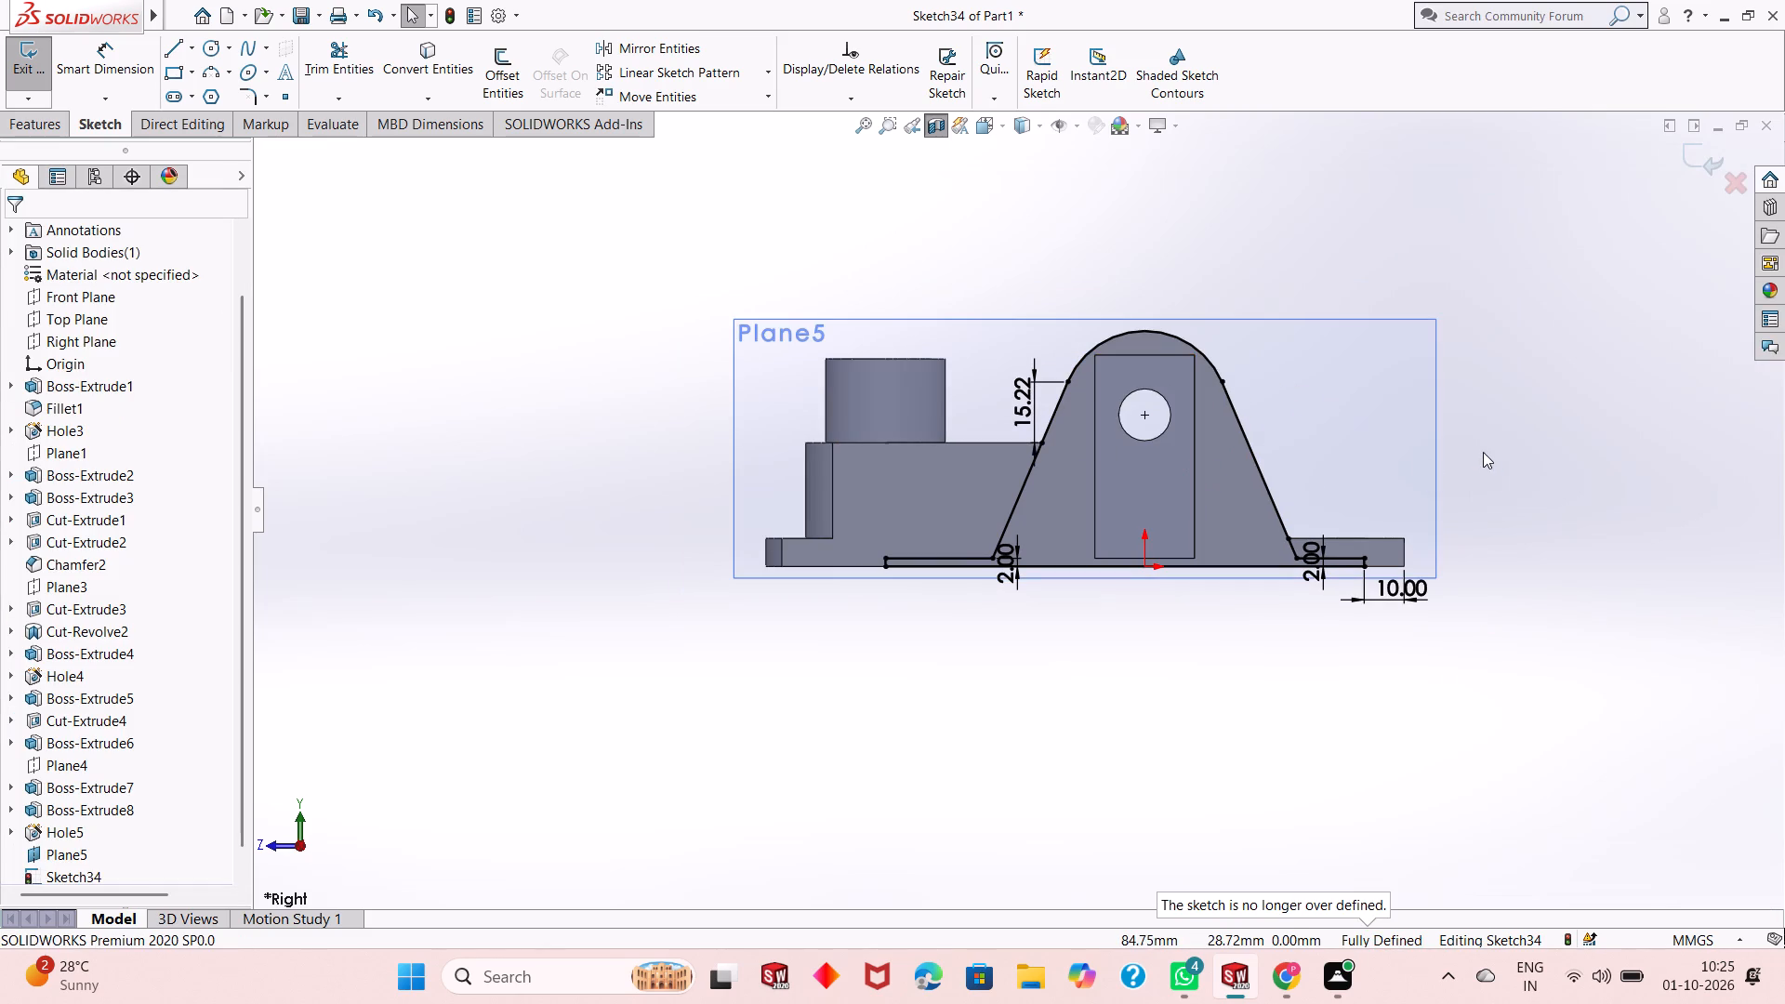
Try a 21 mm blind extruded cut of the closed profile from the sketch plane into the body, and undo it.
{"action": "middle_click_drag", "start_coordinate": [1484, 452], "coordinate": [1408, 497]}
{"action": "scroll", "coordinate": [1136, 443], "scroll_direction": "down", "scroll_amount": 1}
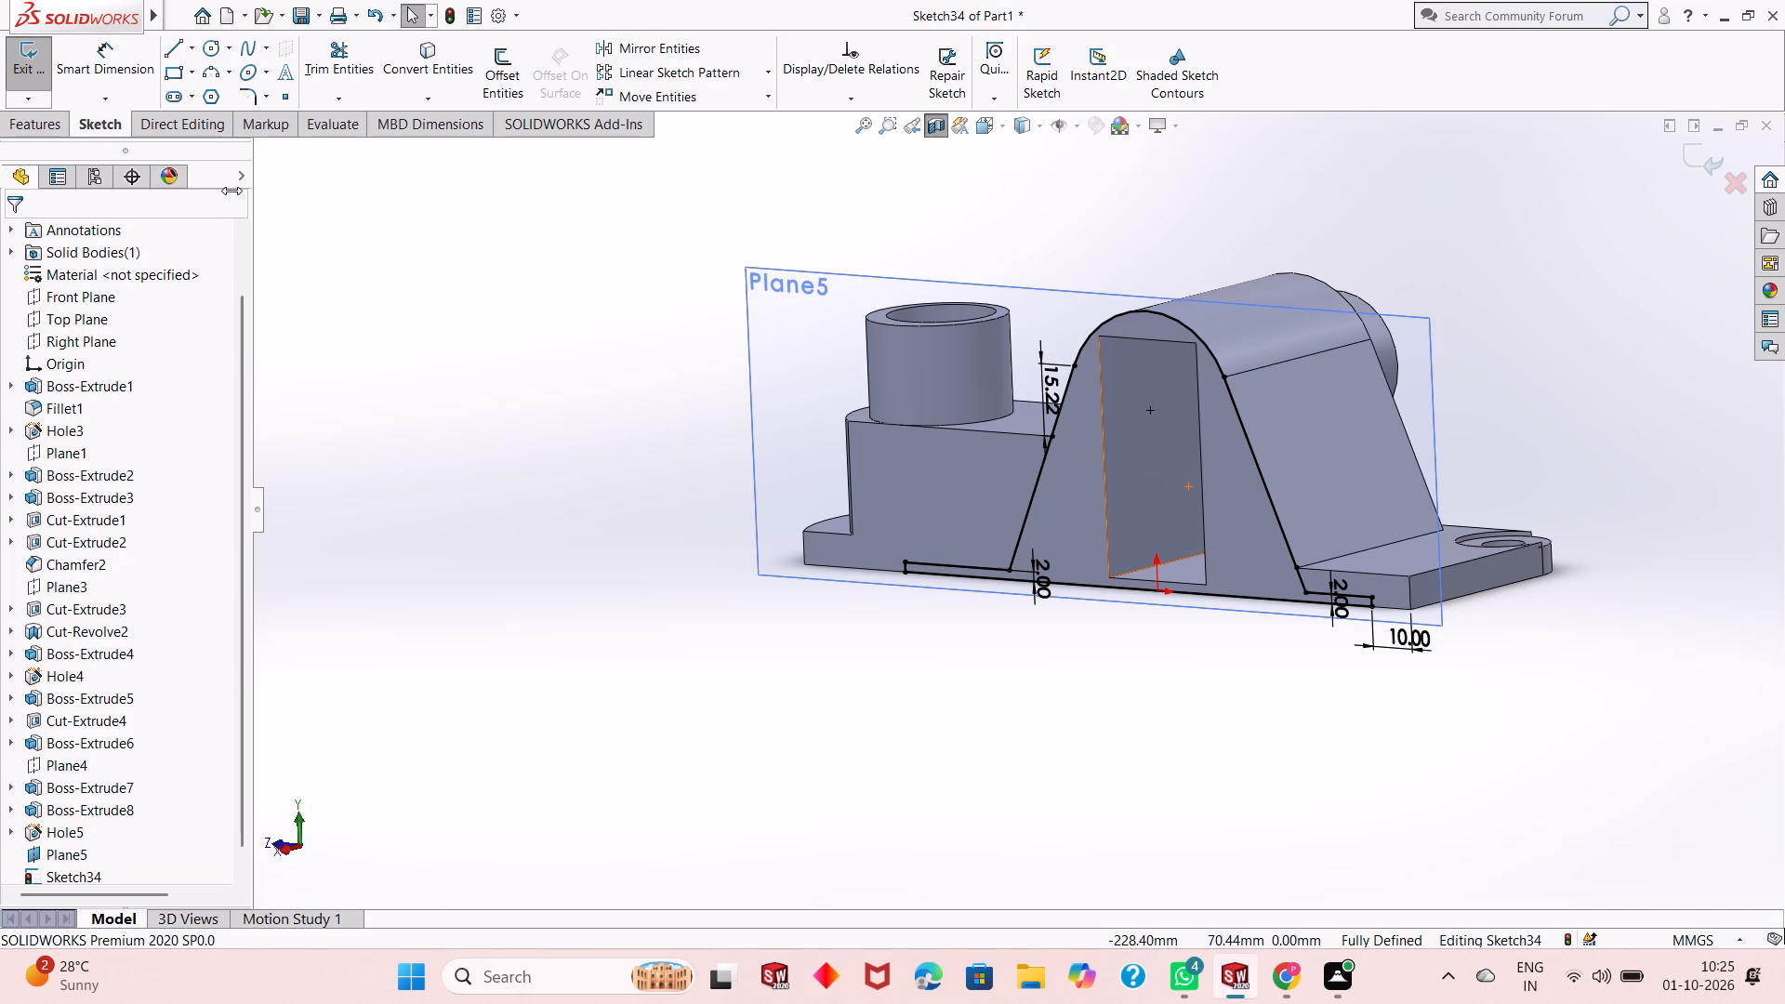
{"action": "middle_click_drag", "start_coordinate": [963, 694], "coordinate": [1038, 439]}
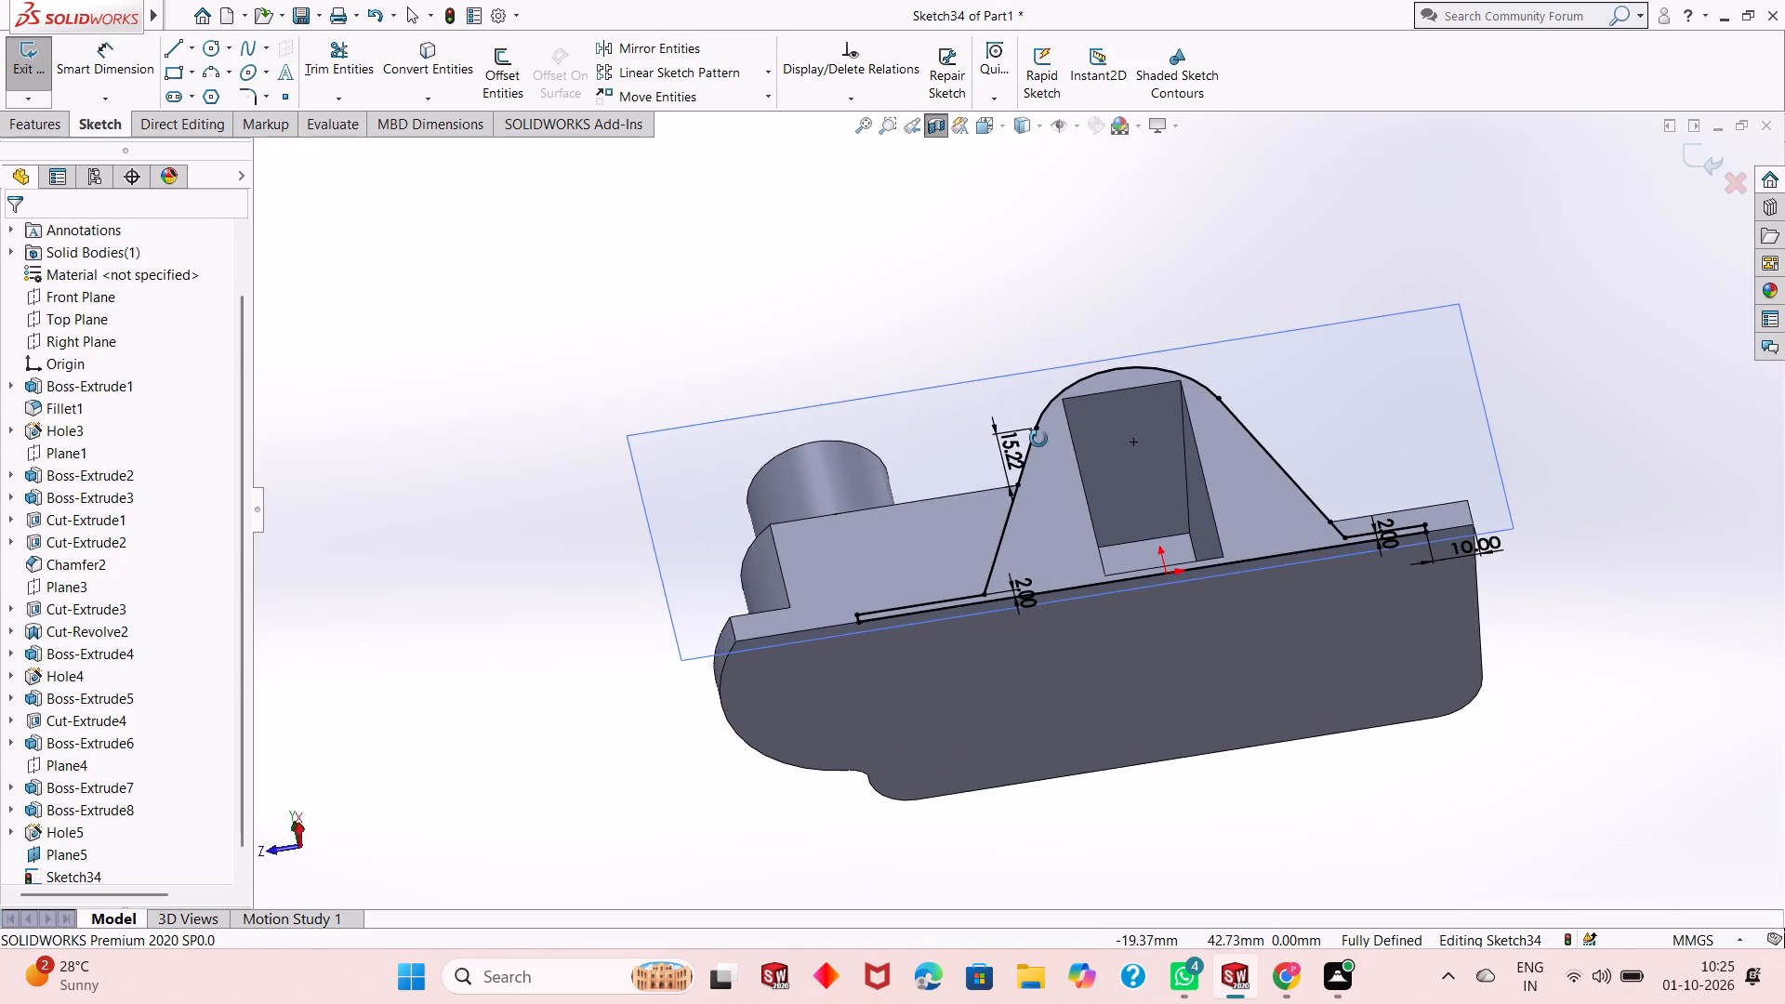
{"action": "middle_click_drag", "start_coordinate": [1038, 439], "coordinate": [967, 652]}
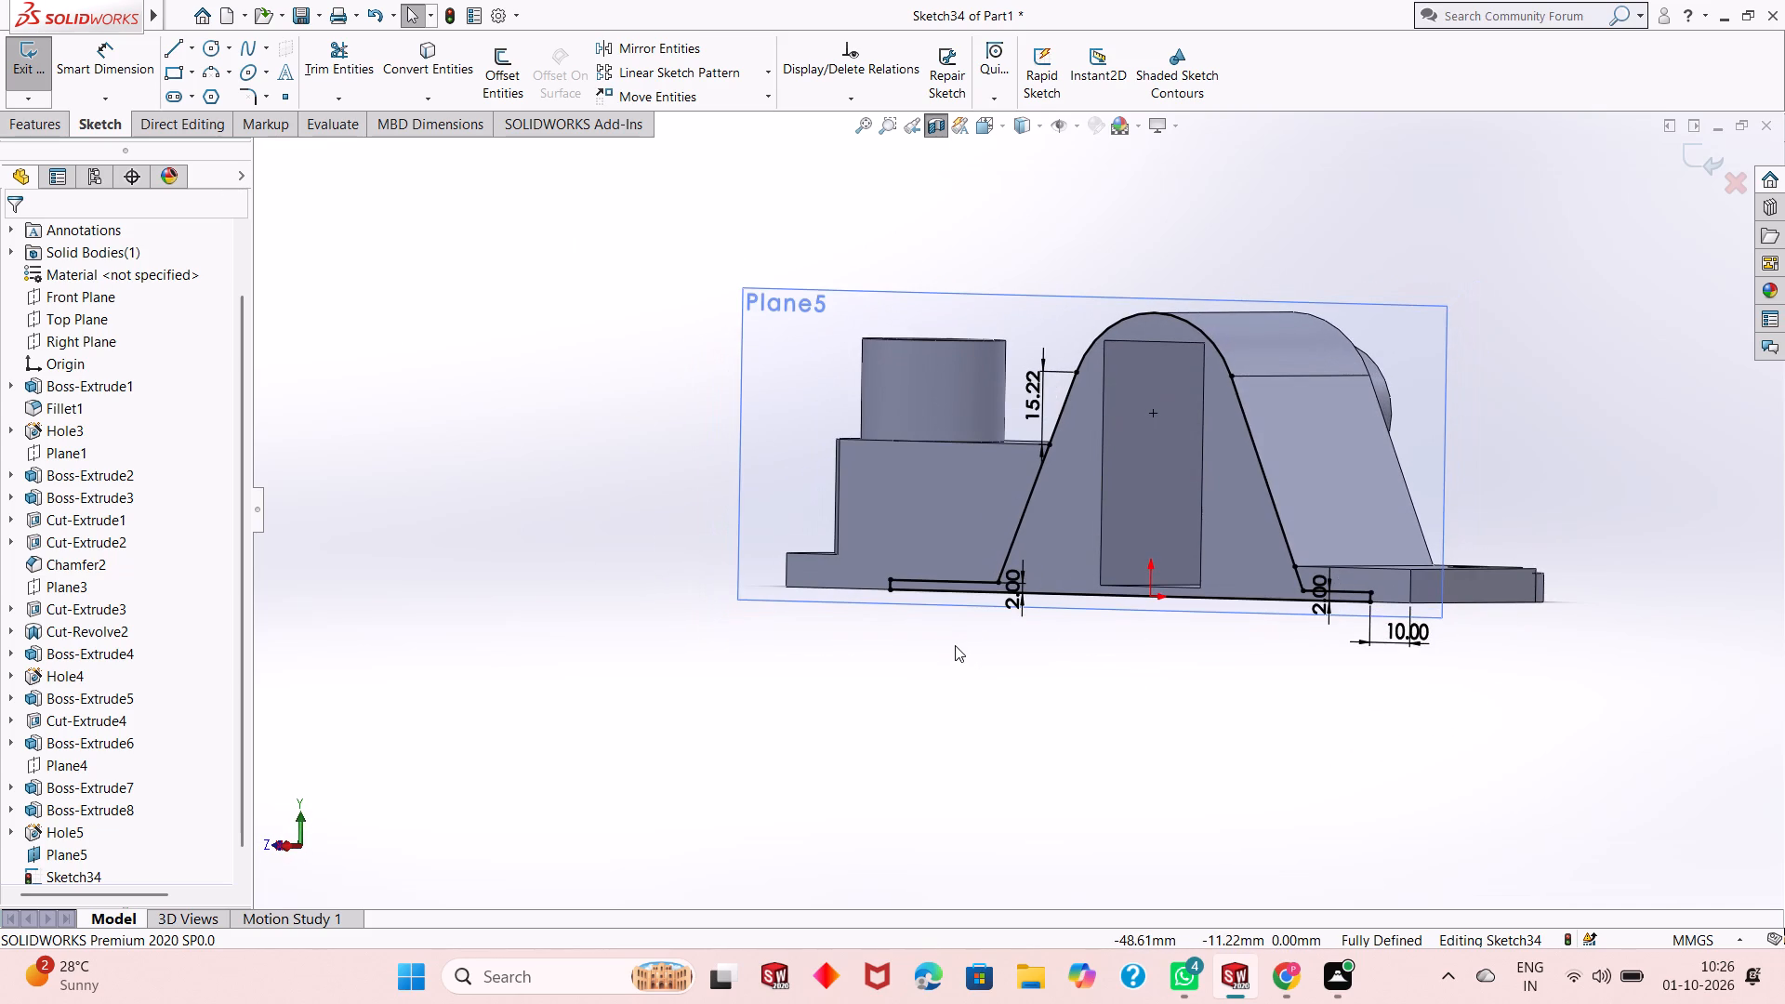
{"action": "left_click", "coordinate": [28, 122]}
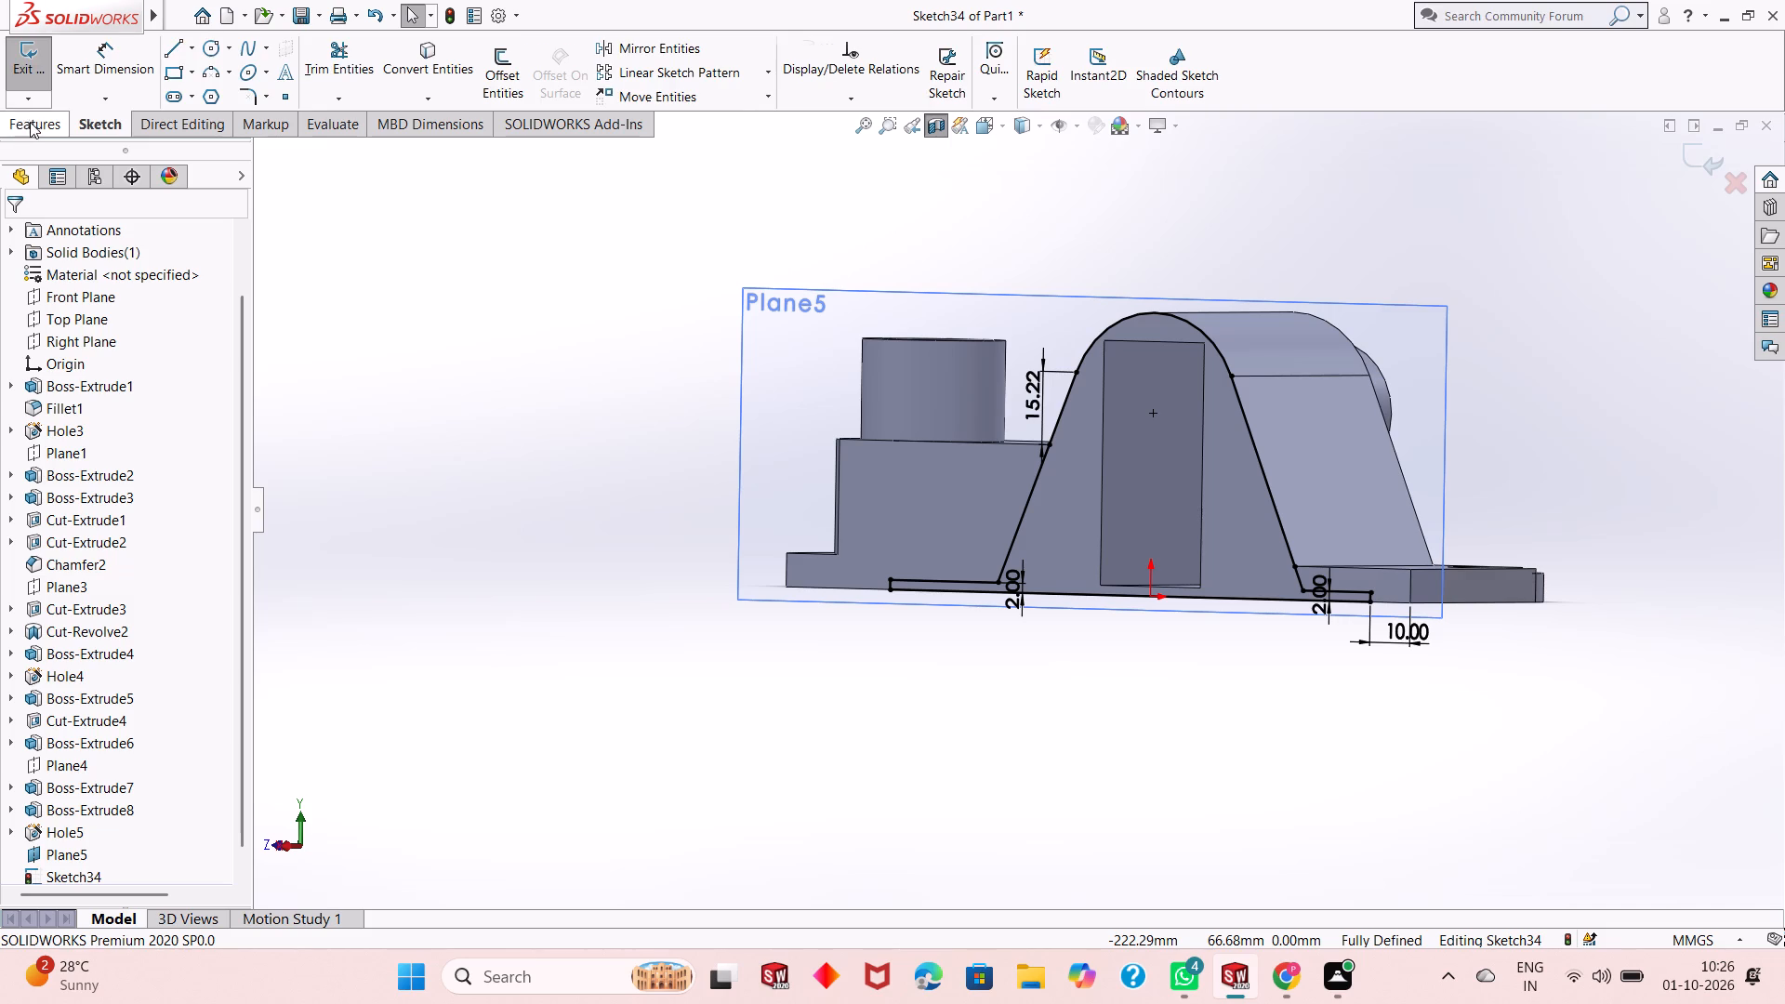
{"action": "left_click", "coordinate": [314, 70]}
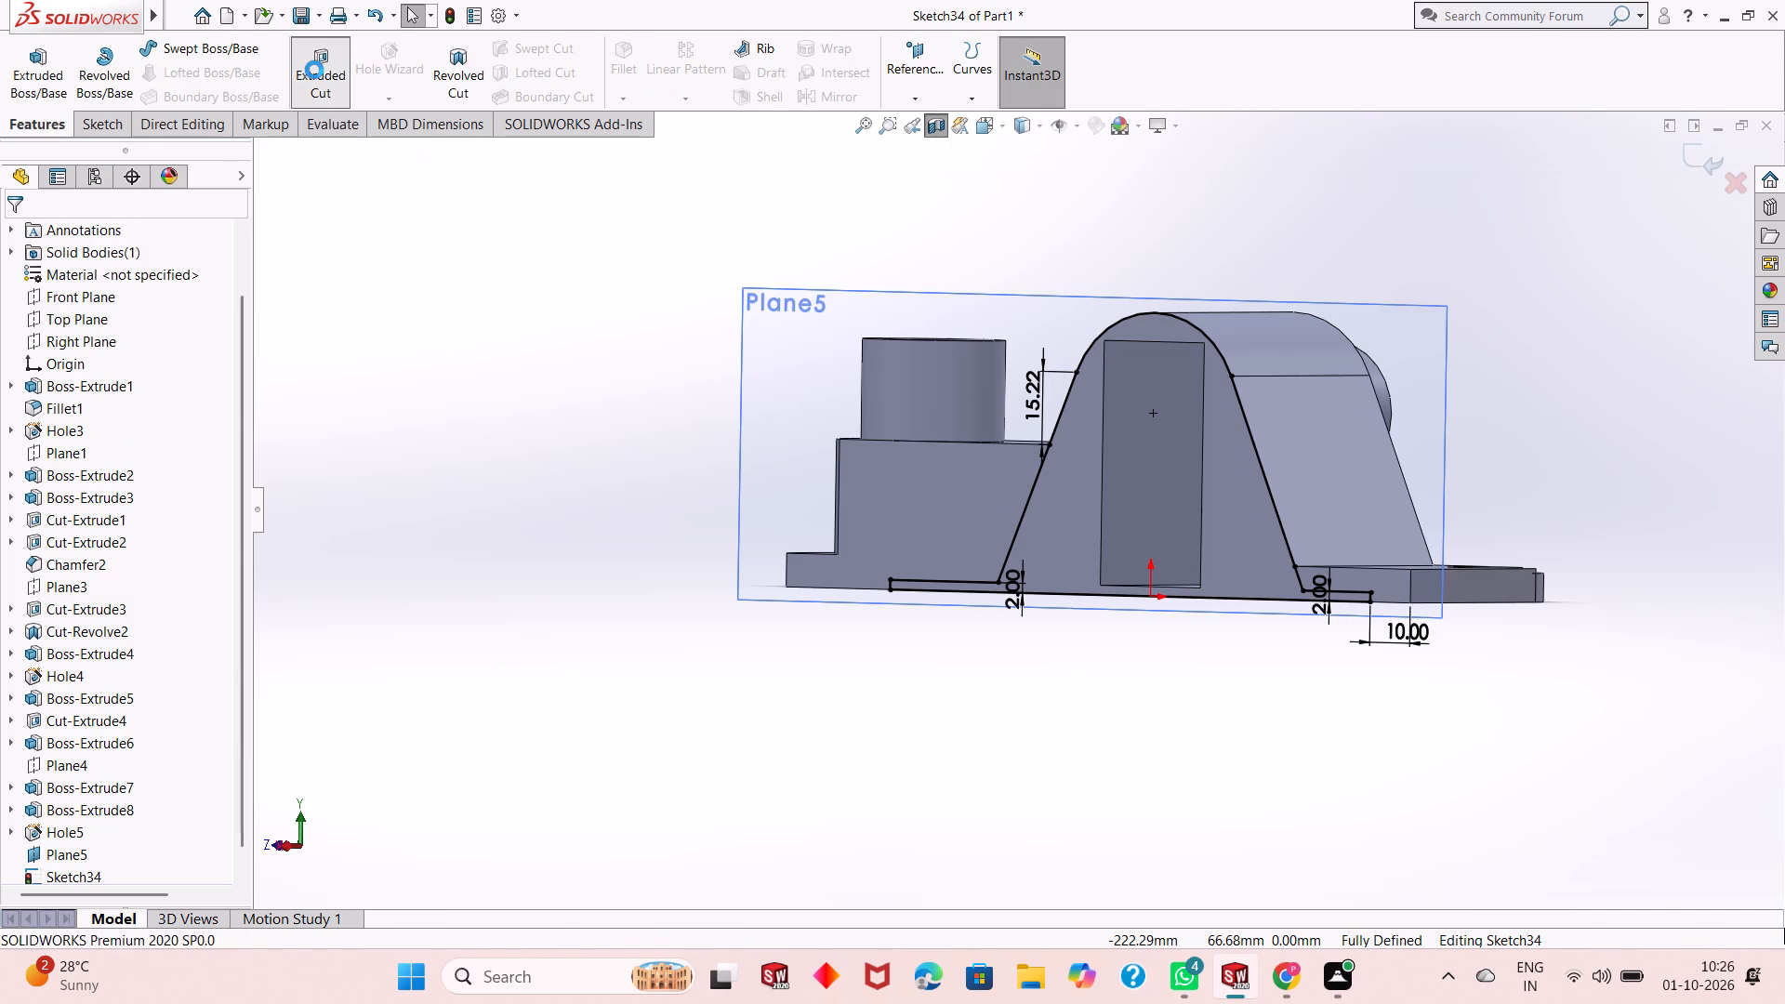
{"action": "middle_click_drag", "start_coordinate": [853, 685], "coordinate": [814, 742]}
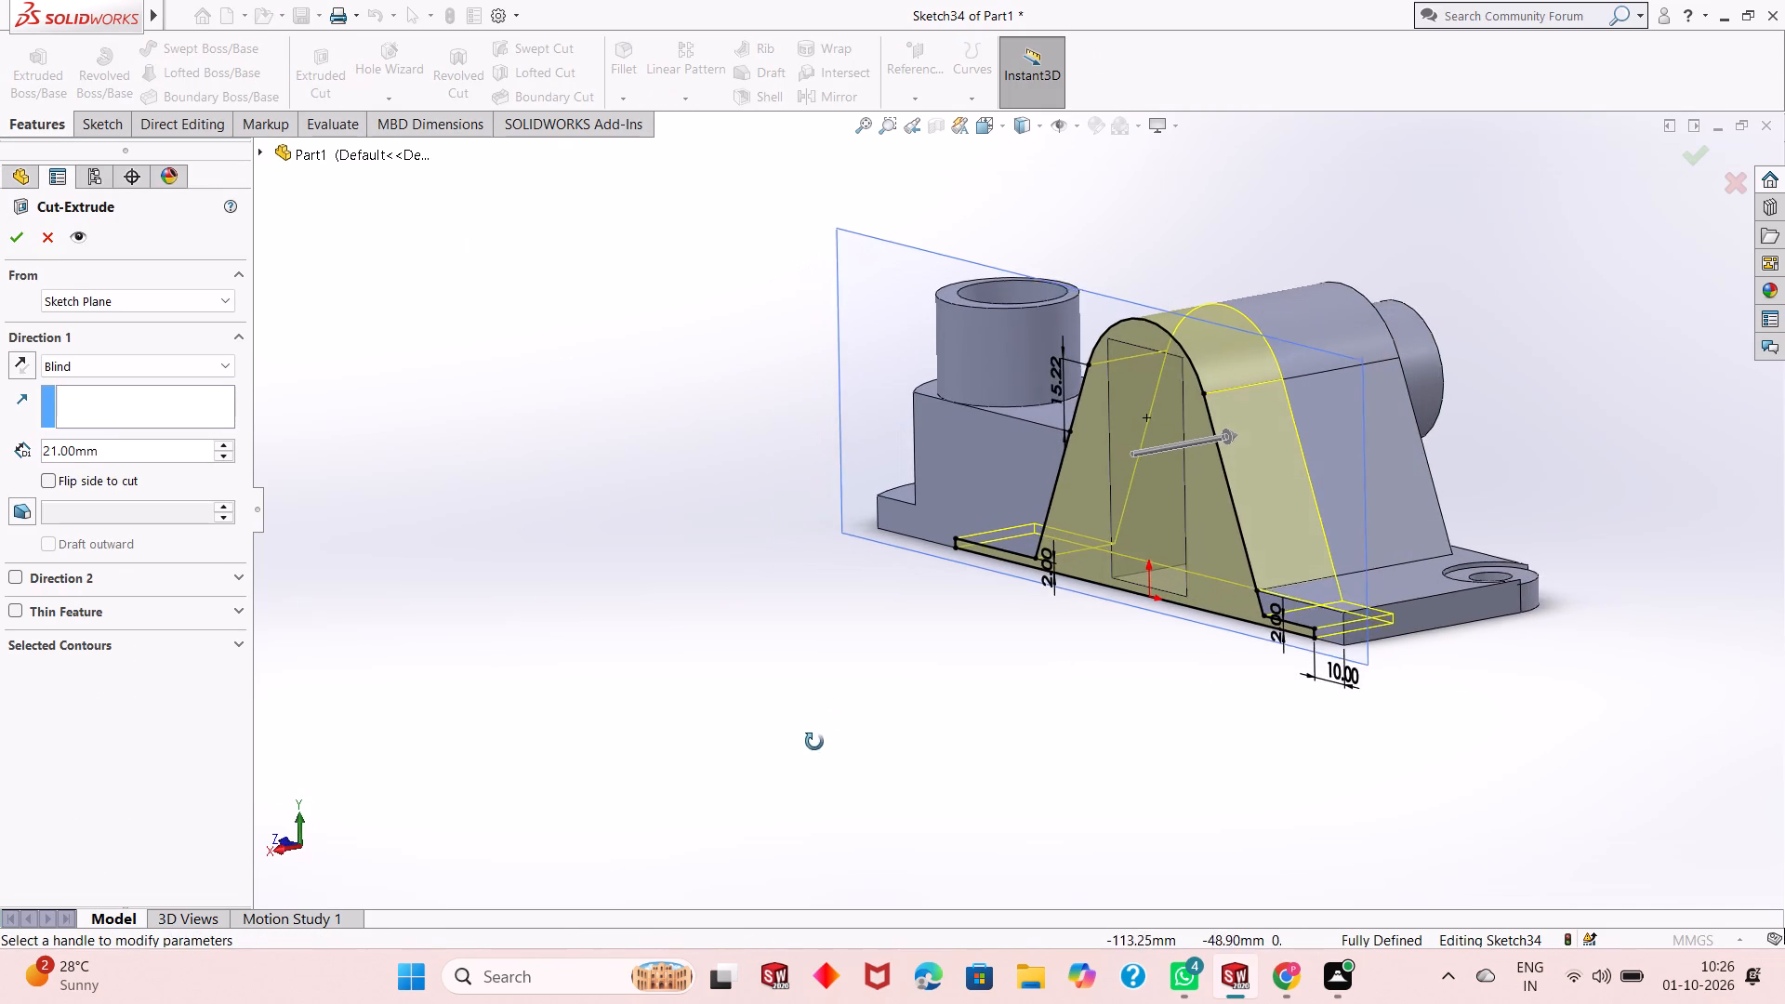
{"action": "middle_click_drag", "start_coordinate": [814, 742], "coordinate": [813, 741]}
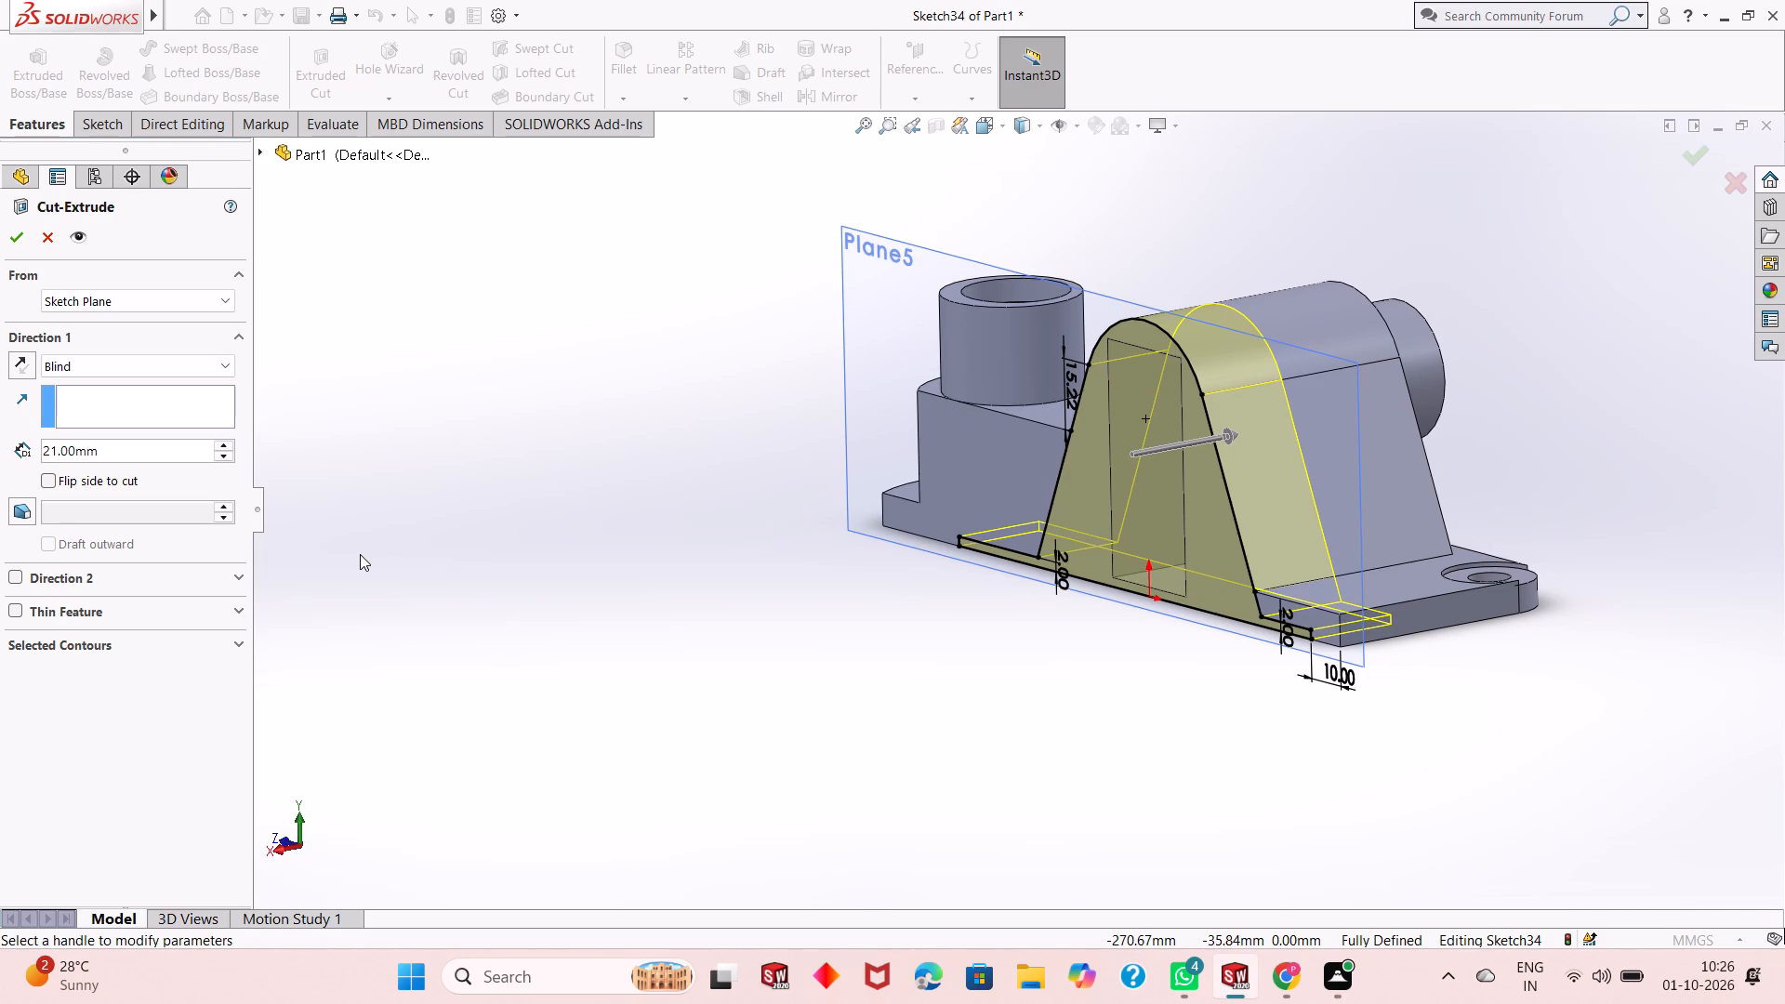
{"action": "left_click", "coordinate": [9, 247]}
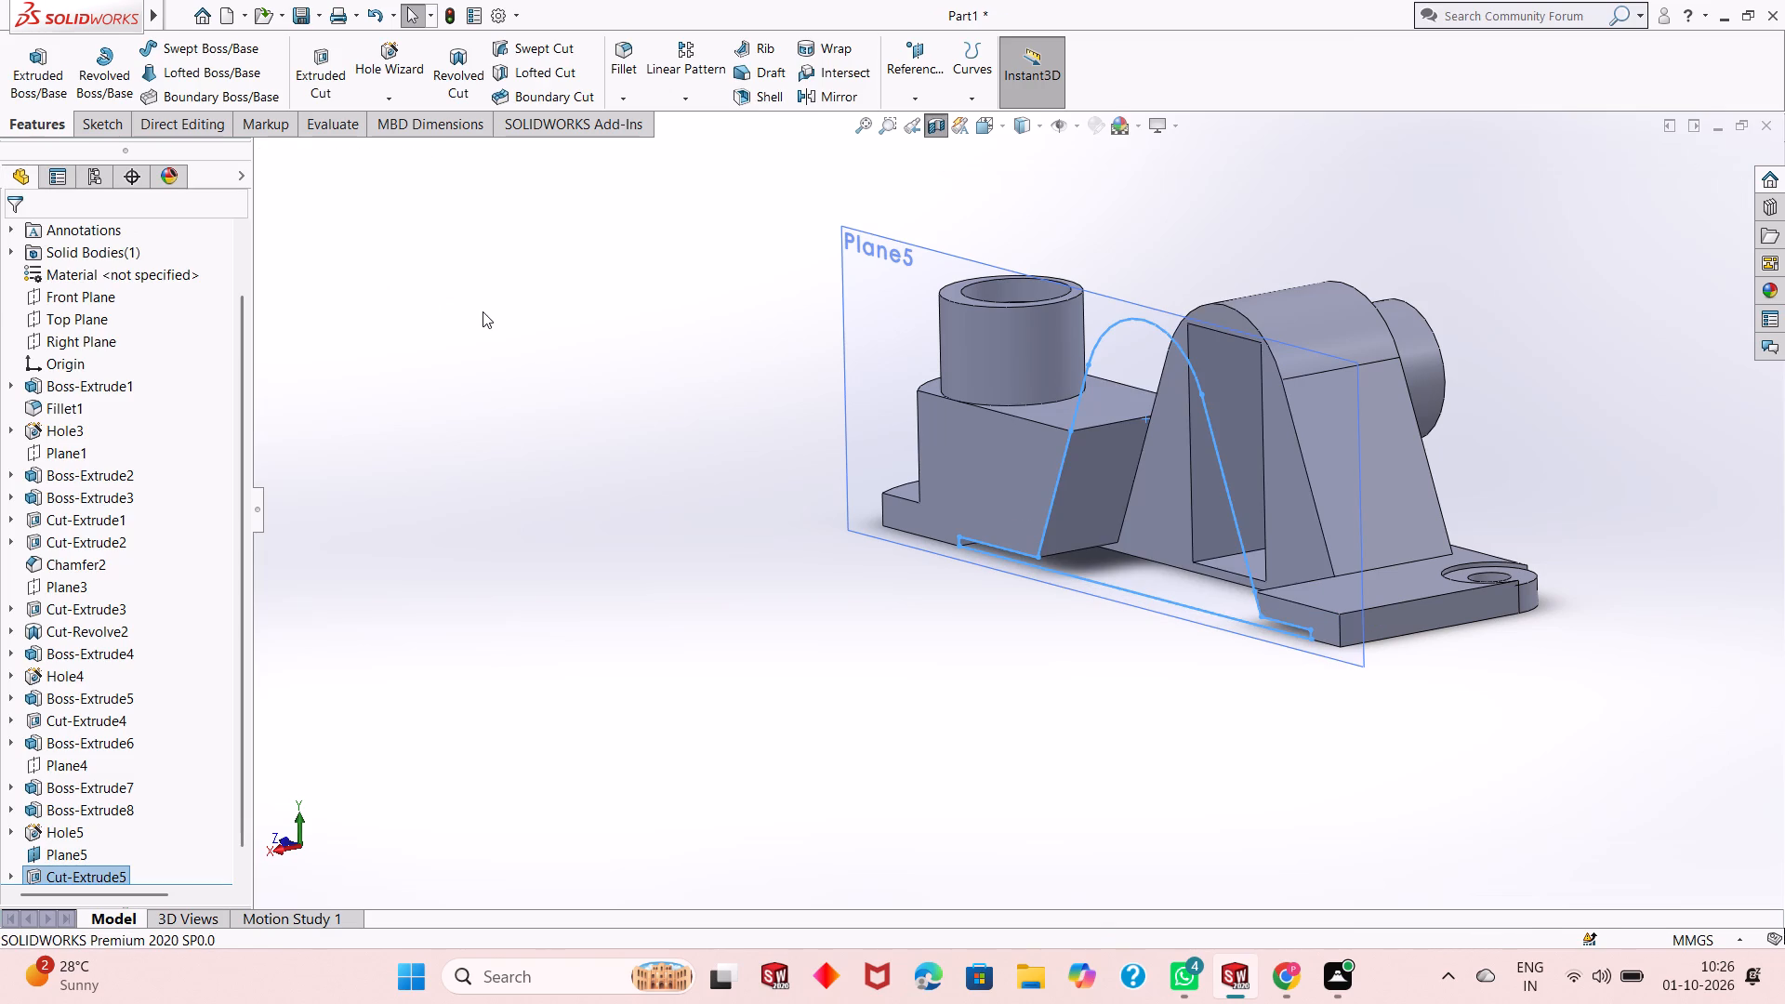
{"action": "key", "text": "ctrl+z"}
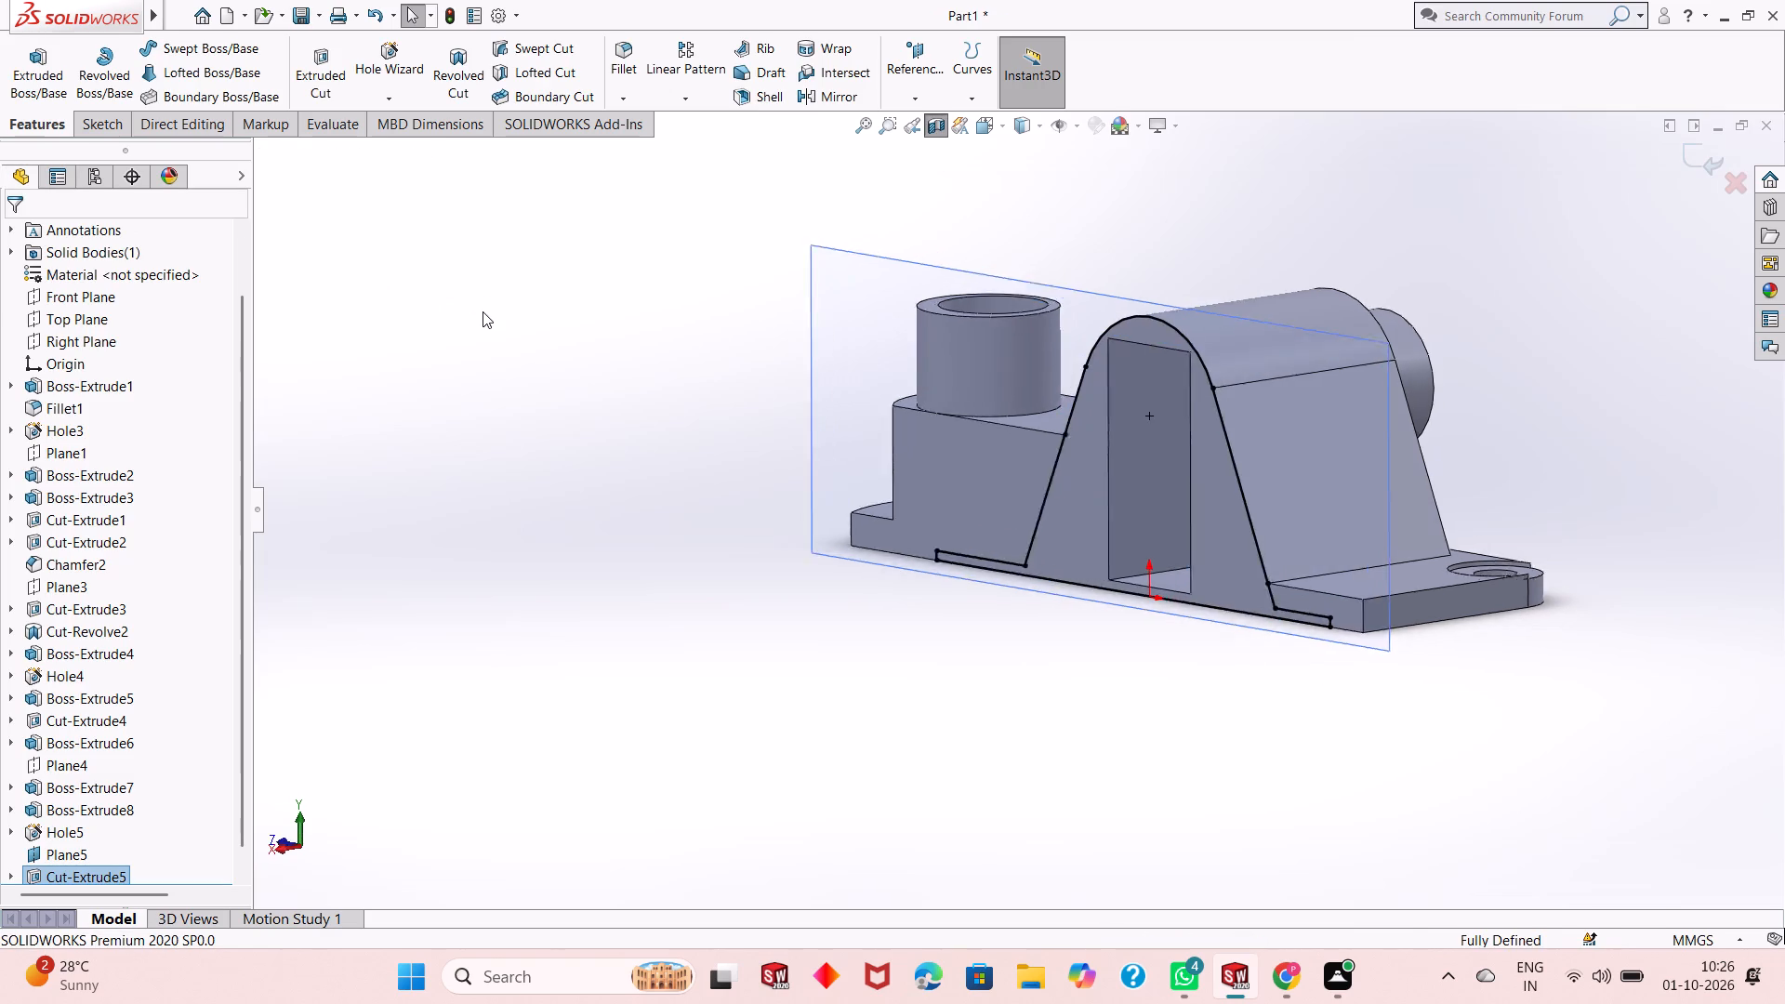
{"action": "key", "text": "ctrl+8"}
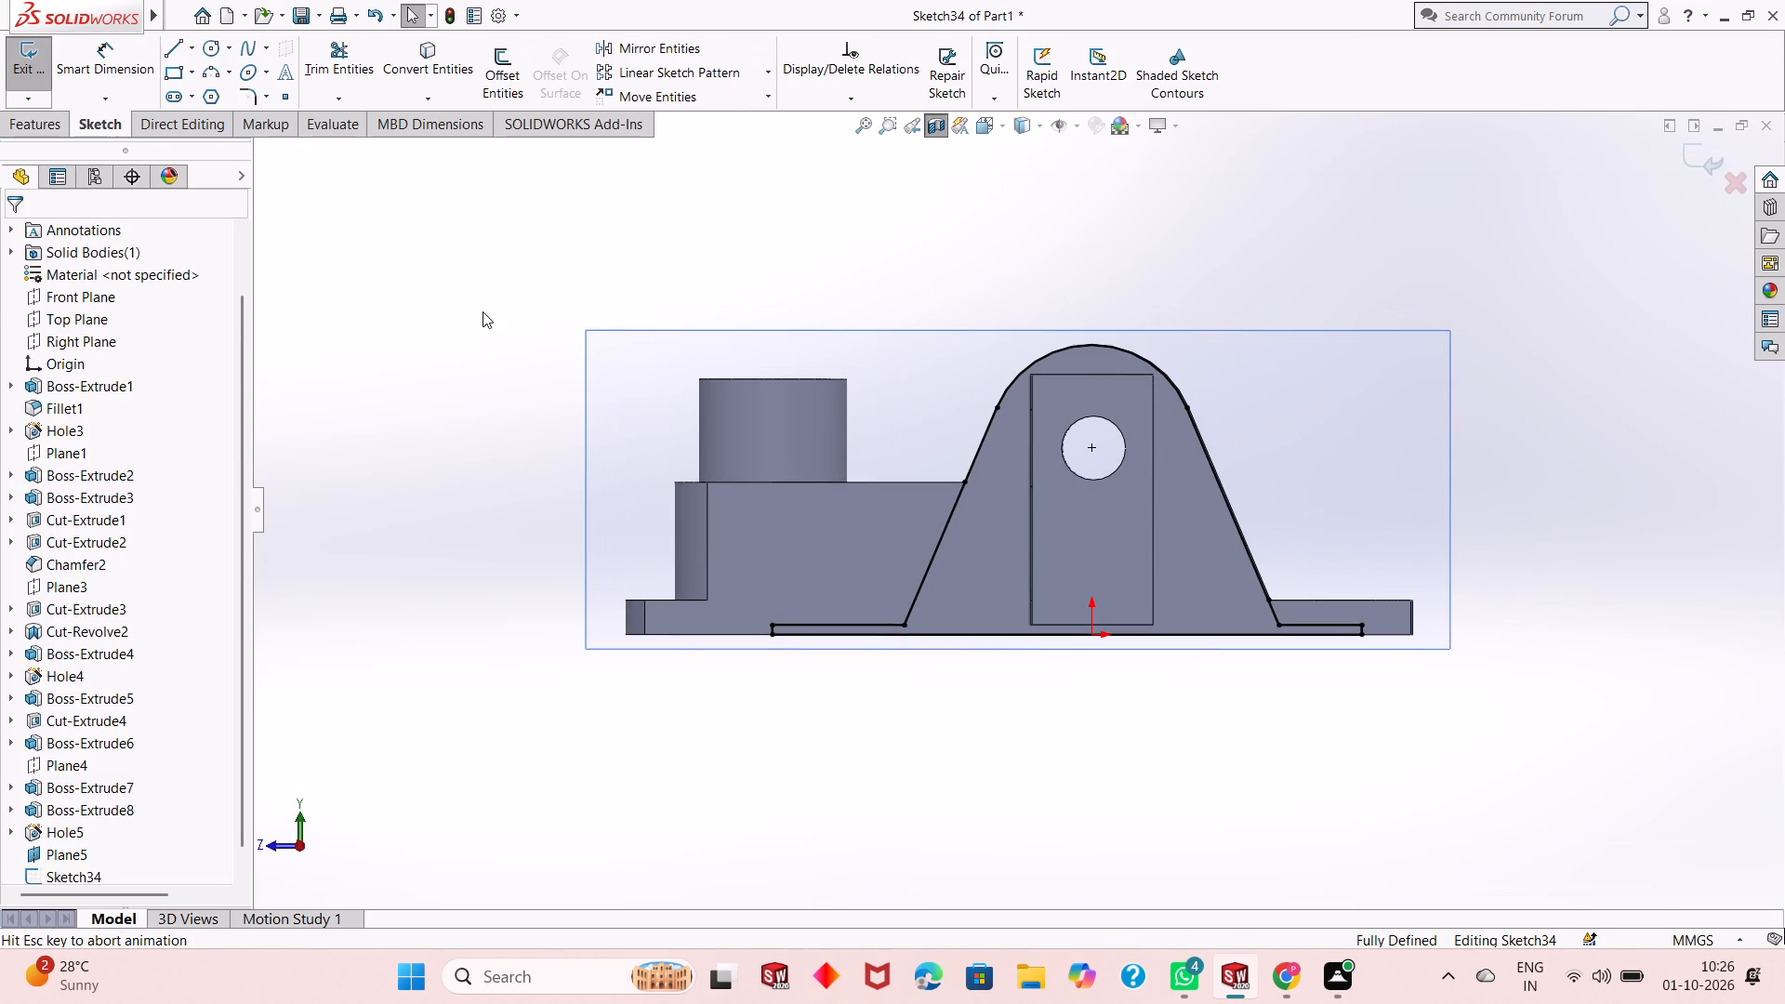